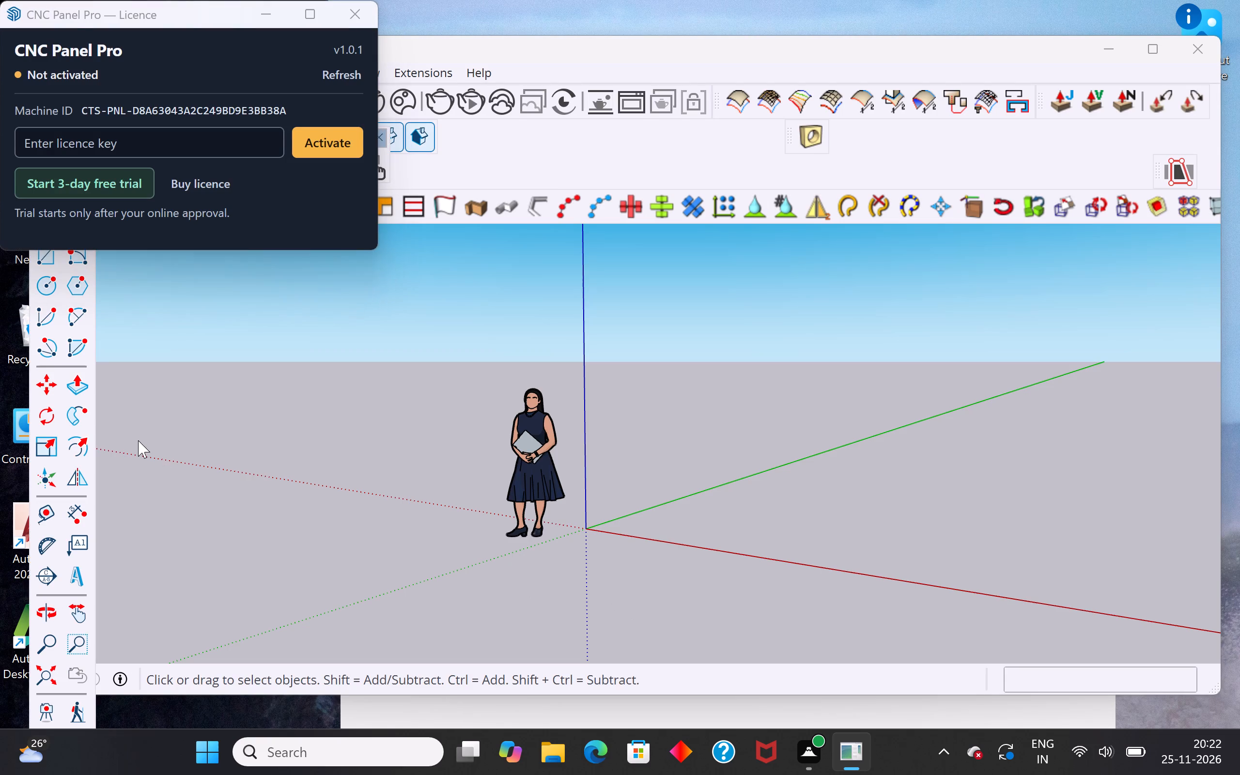
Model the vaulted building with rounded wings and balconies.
Dismiss the CNC Panel Pro licence window, postpone the D5 Lite update and ignore the extension updates.
click(355, 15)
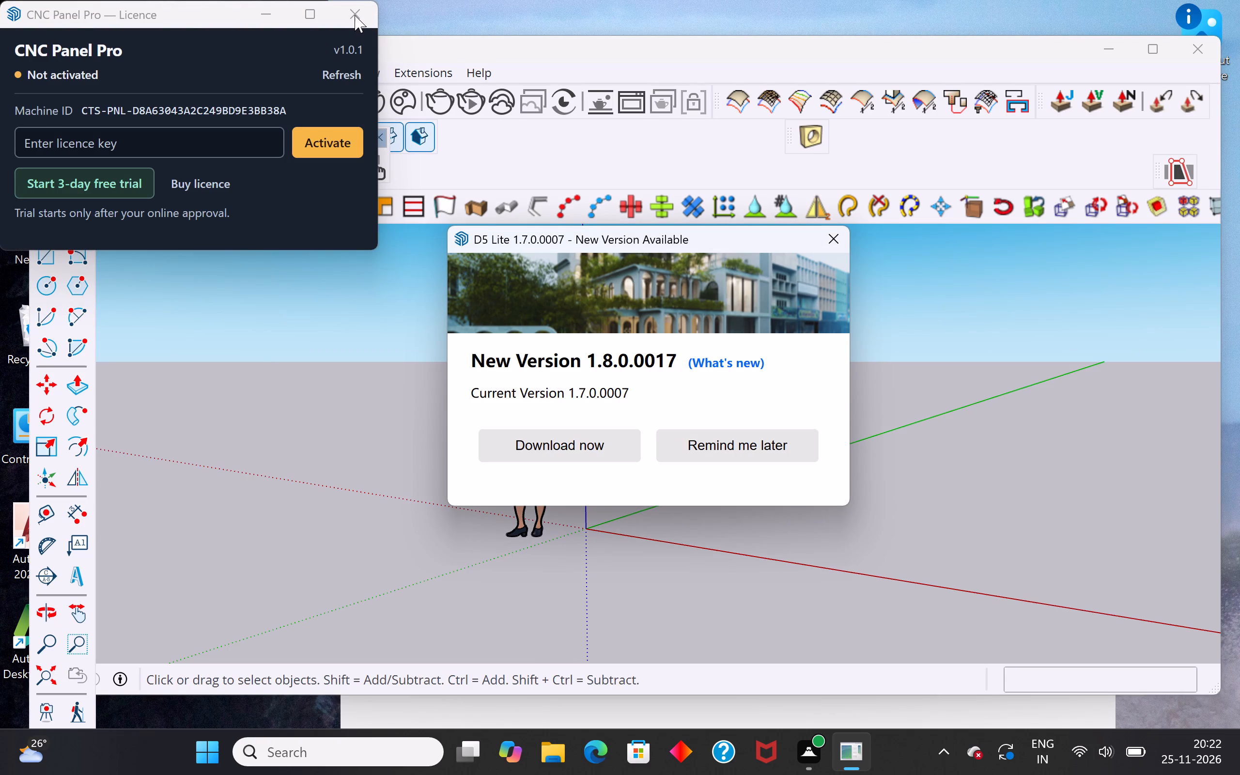
click(772, 446)
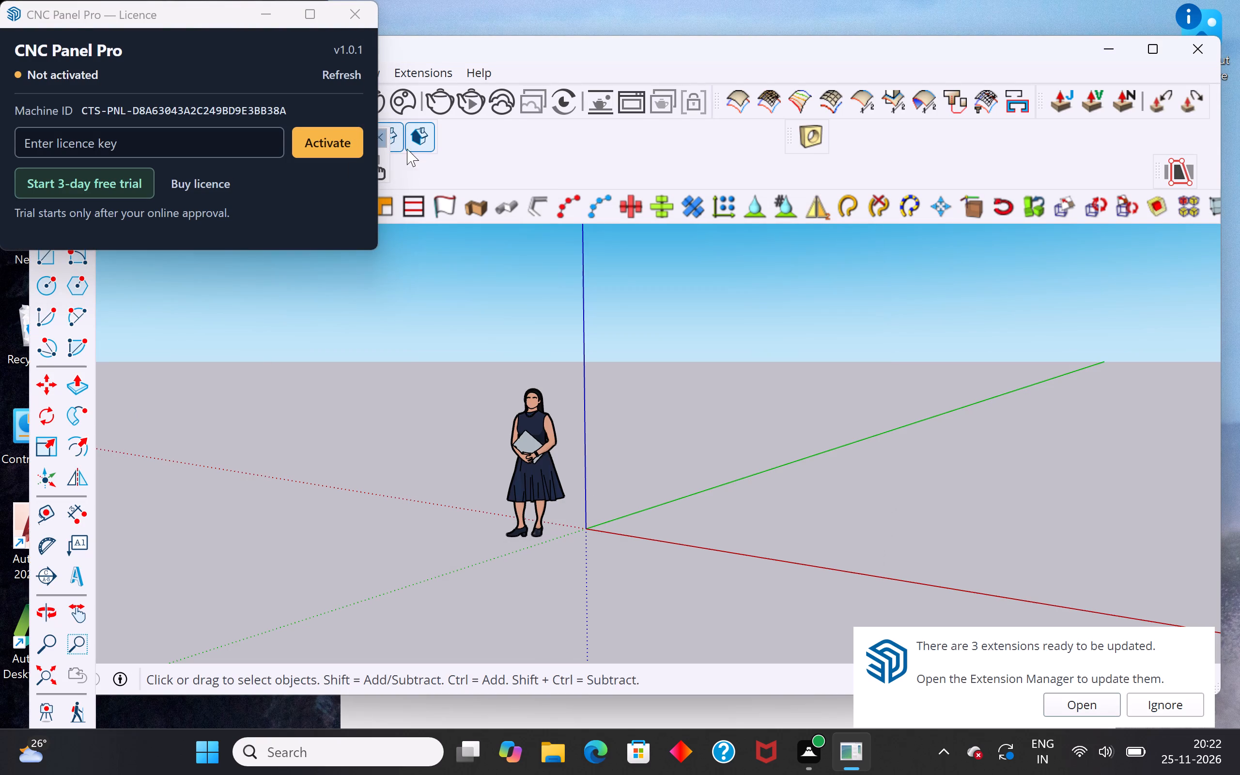
click(361, 14)
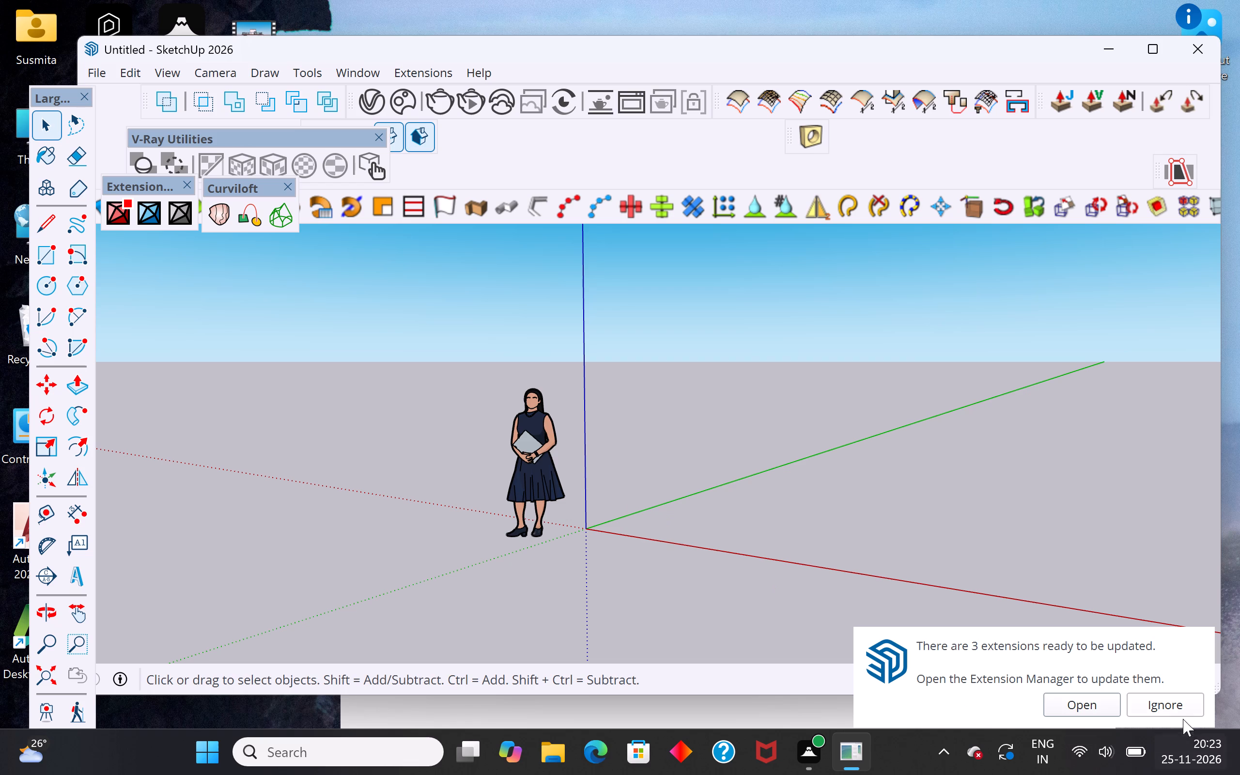
click(1178, 710)
Maximize the modelling window.
scroll(336, 496, down, 5)
middle_drag(343, 510, 569, 524)
scroll(770, 552, up, 5)
middle_drag(872, 502, 696, 437)
scroll(406, 526, down, 7)
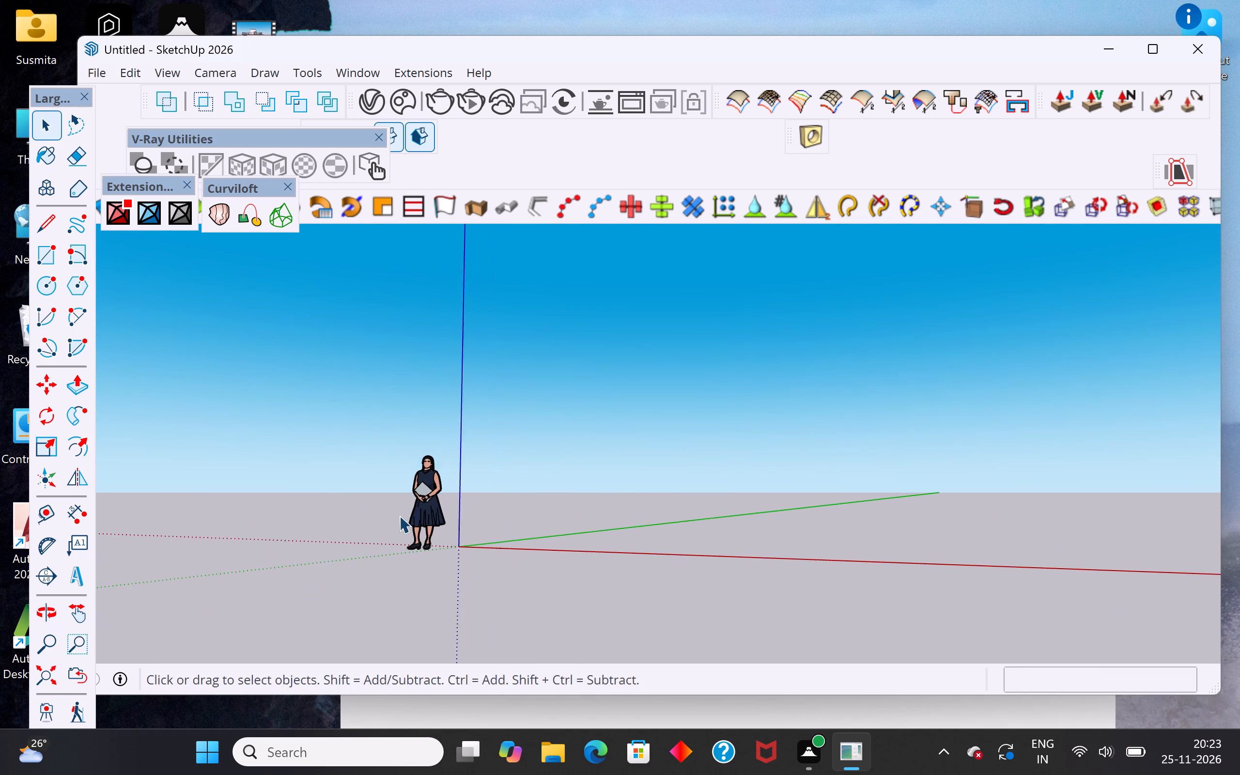
scroll(399, 515, down, 2)
middle_drag(746, 527, 723, 559)
click(1154, 47)
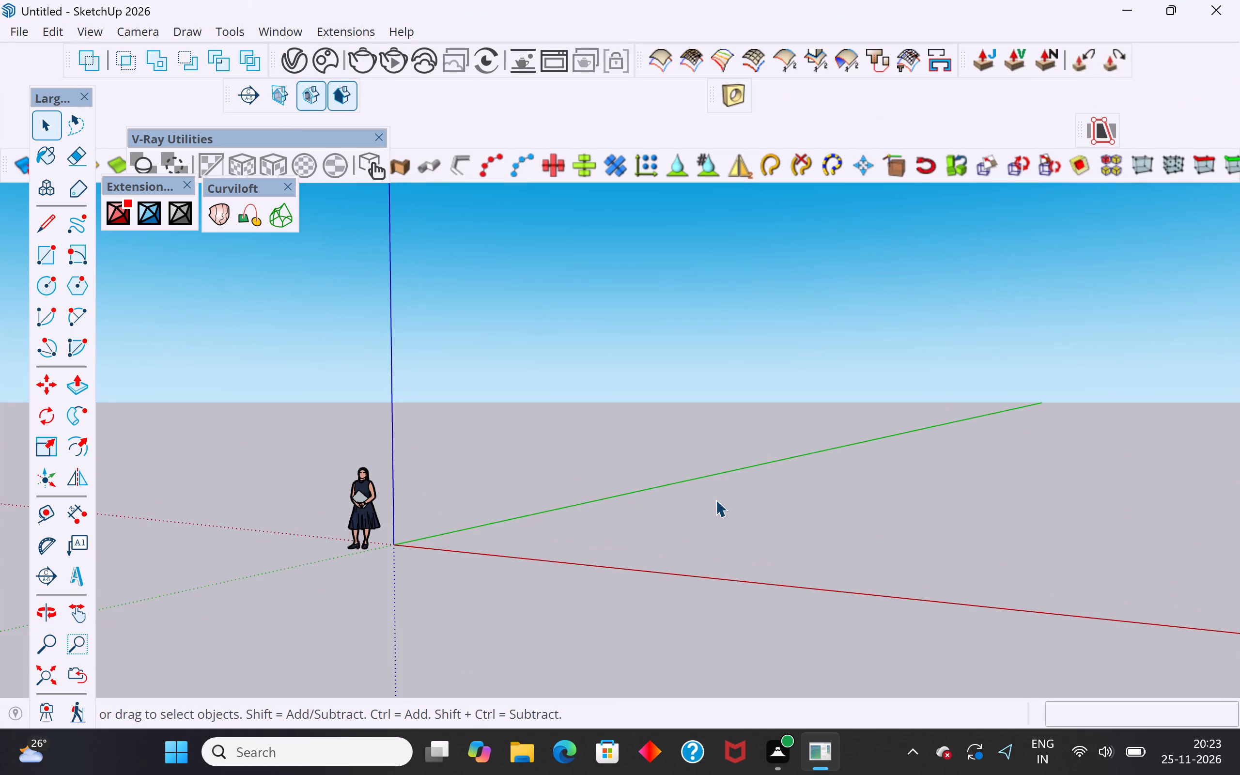
Draw a 12' line on the ground parallel to the green axis, starting near the origin.
scroll(551, 513, up, 3)
scroll(456, 595, up, 3)
middle_drag(454, 595, 469, 634)
scroll(393, 560, up, 3)
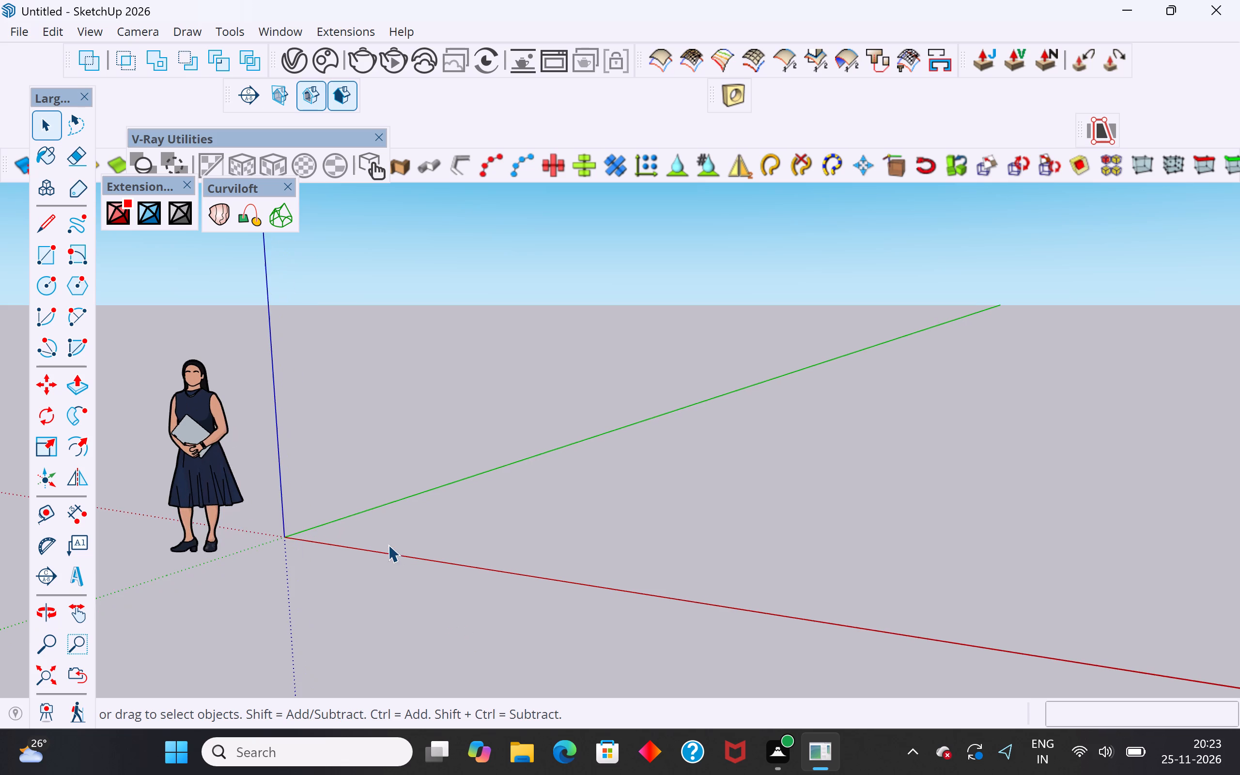
scroll(409, 567, up, 3)
middle_drag(787, 564, 523, 563)
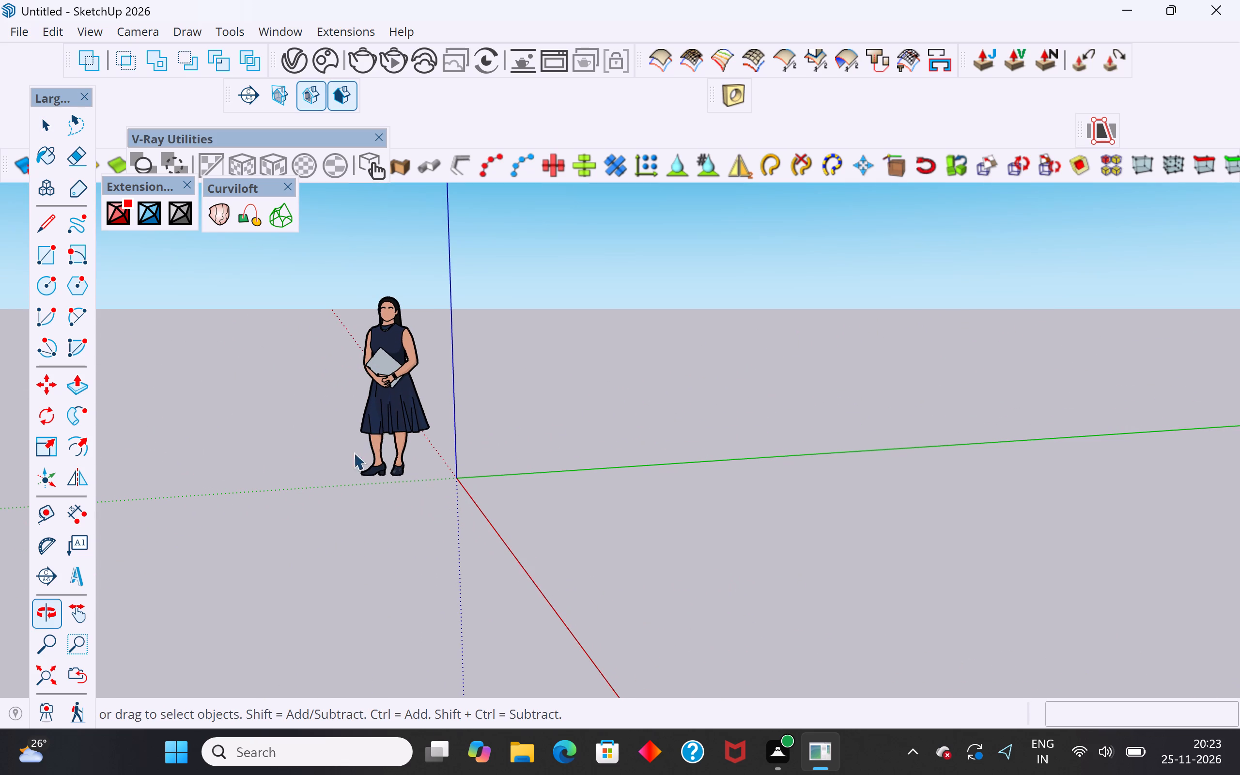
middle_drag(261, 534, 271, 536)
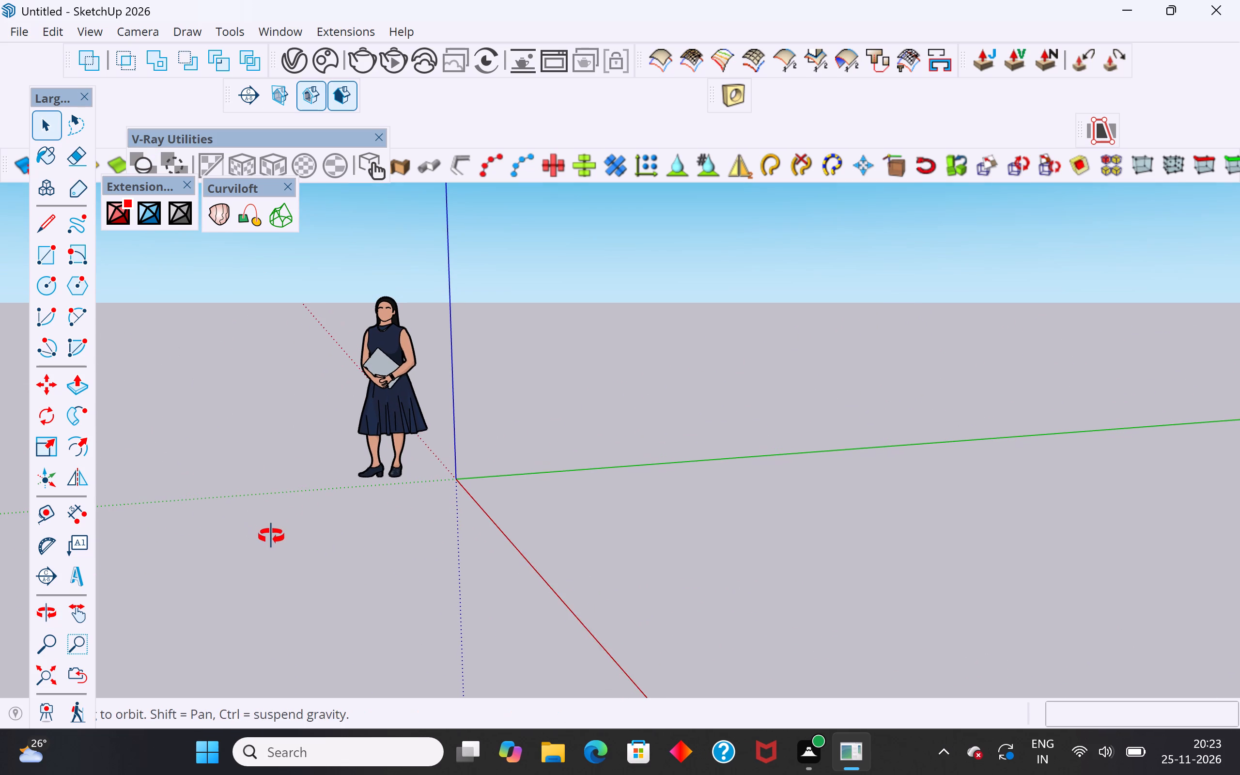
middle_drag(271, 536, 271, 533)
click(37, 229)
scroll(514, 468, up, 4)
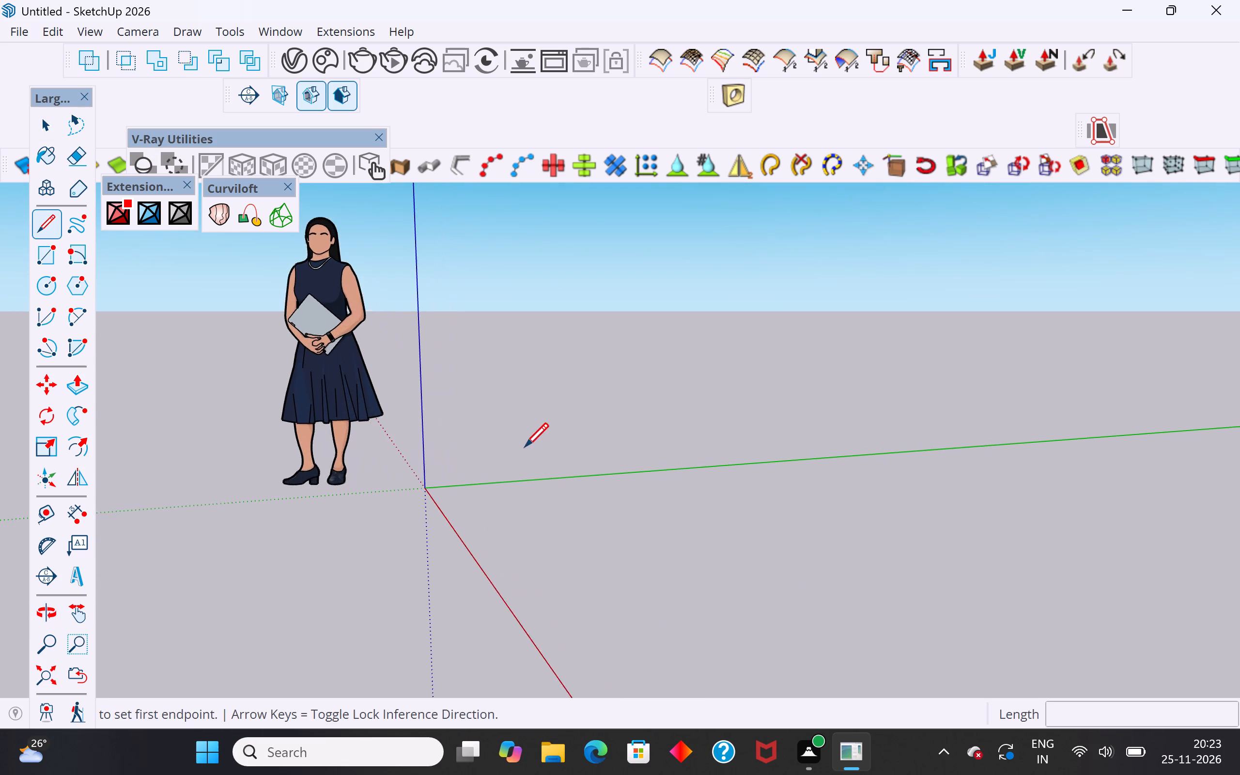
scroll(525, 449, up, 5)
click(522, 509)
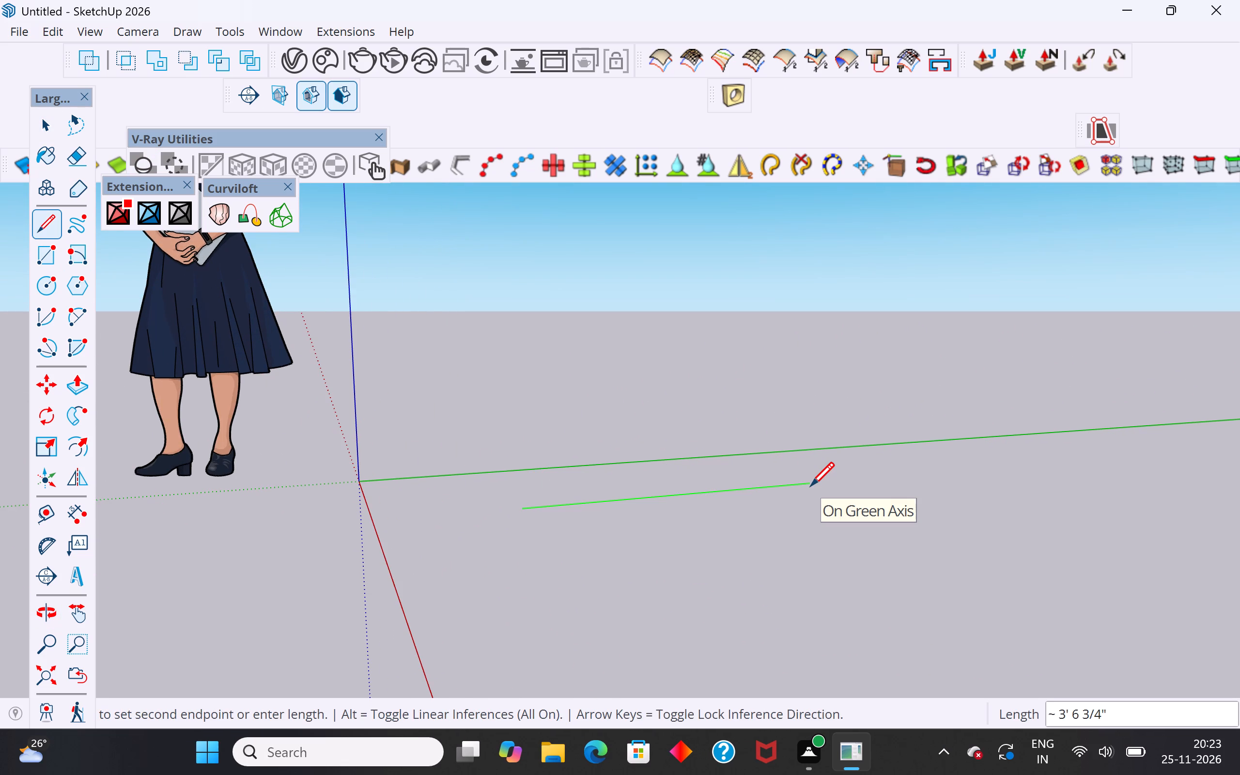
text(12')
key(Return)
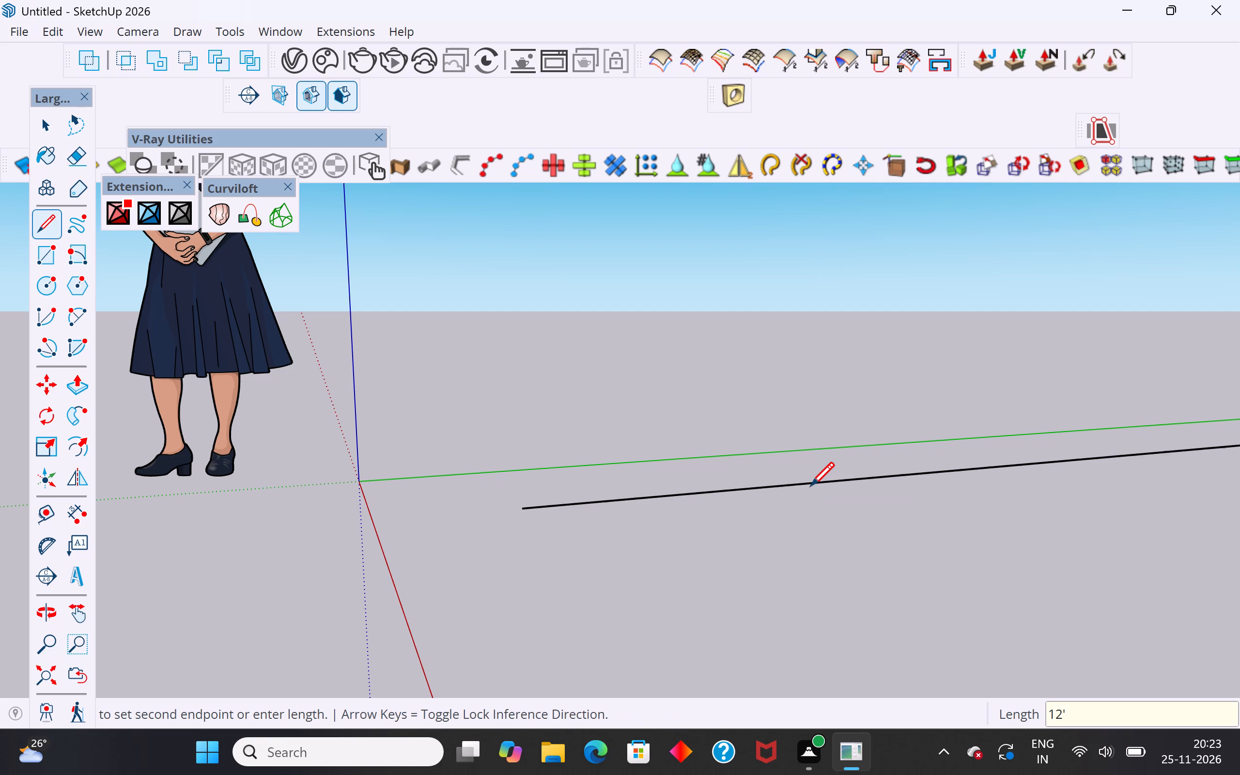
Continue the line with 12' edges along the red and green axes and close it into a 12' square face.
scroll(610, 516, down, 17)
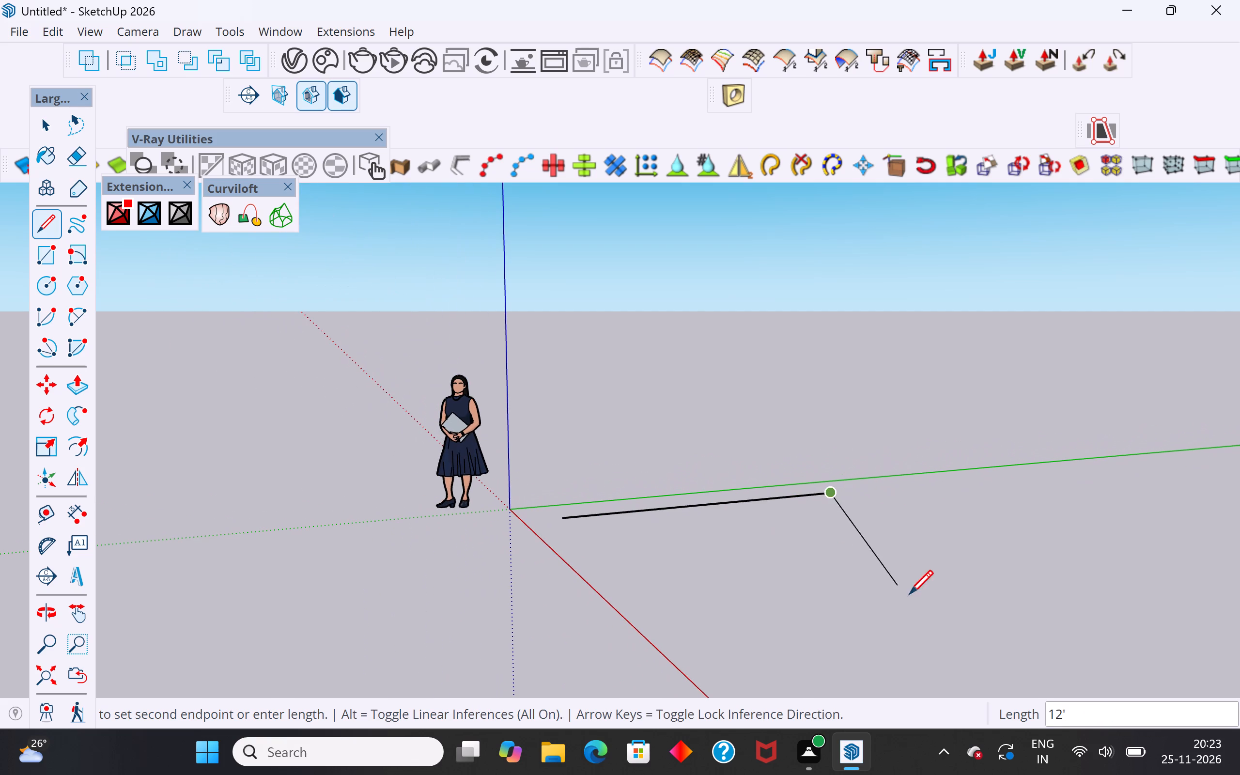
middle_drag(1028, 568, 1209, 625)
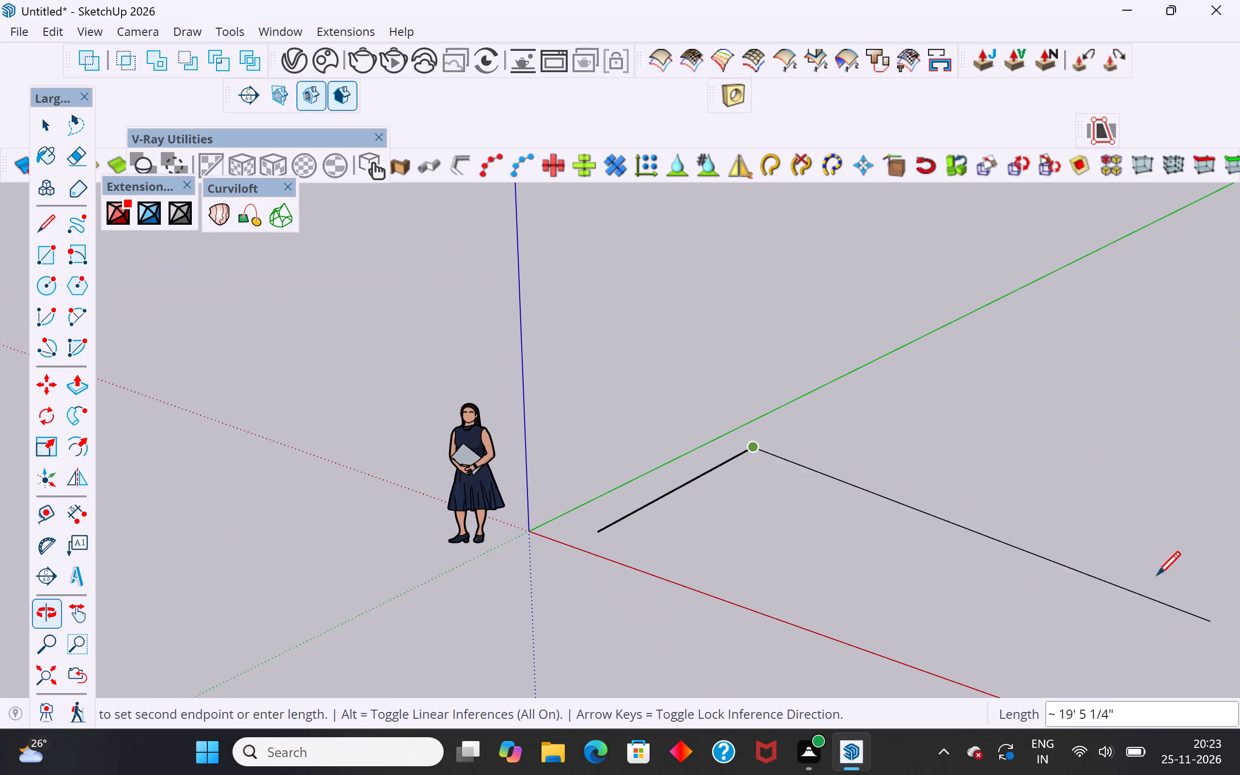
middle_drag(1023, 509, 1059, 577)
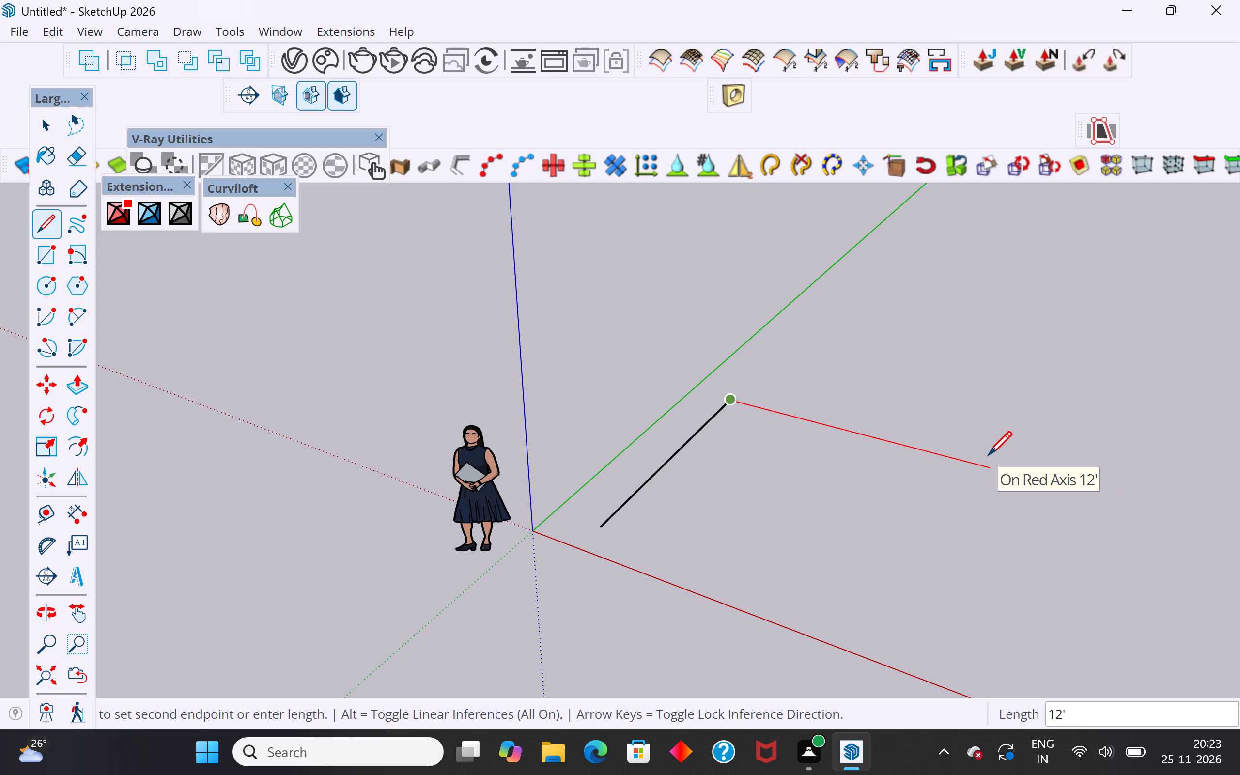
text(12)
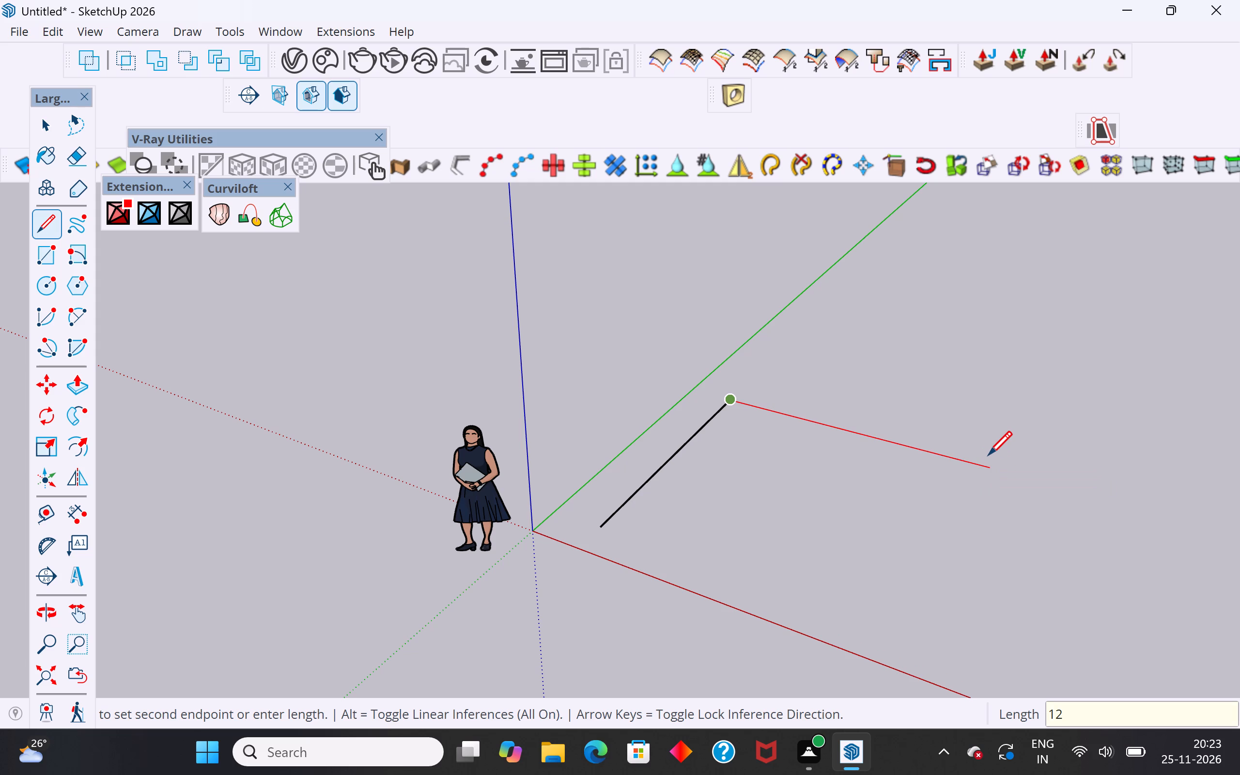
key(apostrophe)
key(Return)
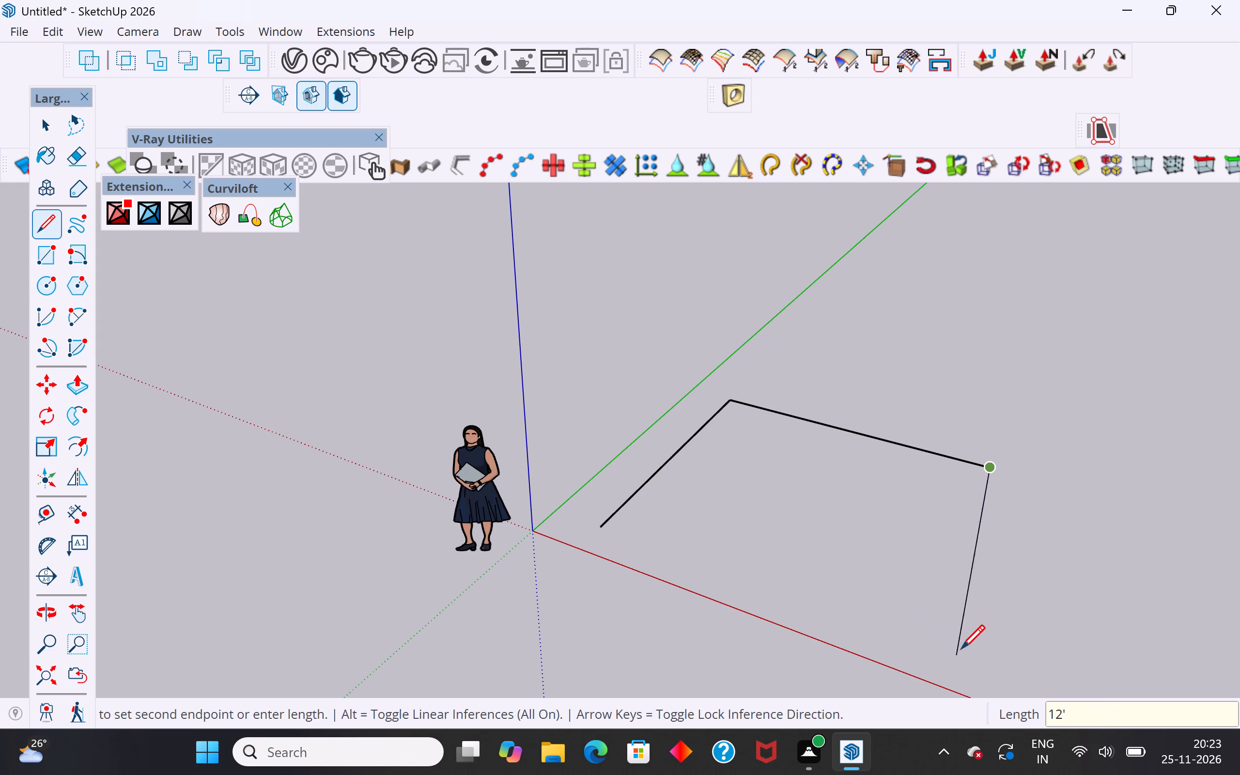
text(12')
key(Return)
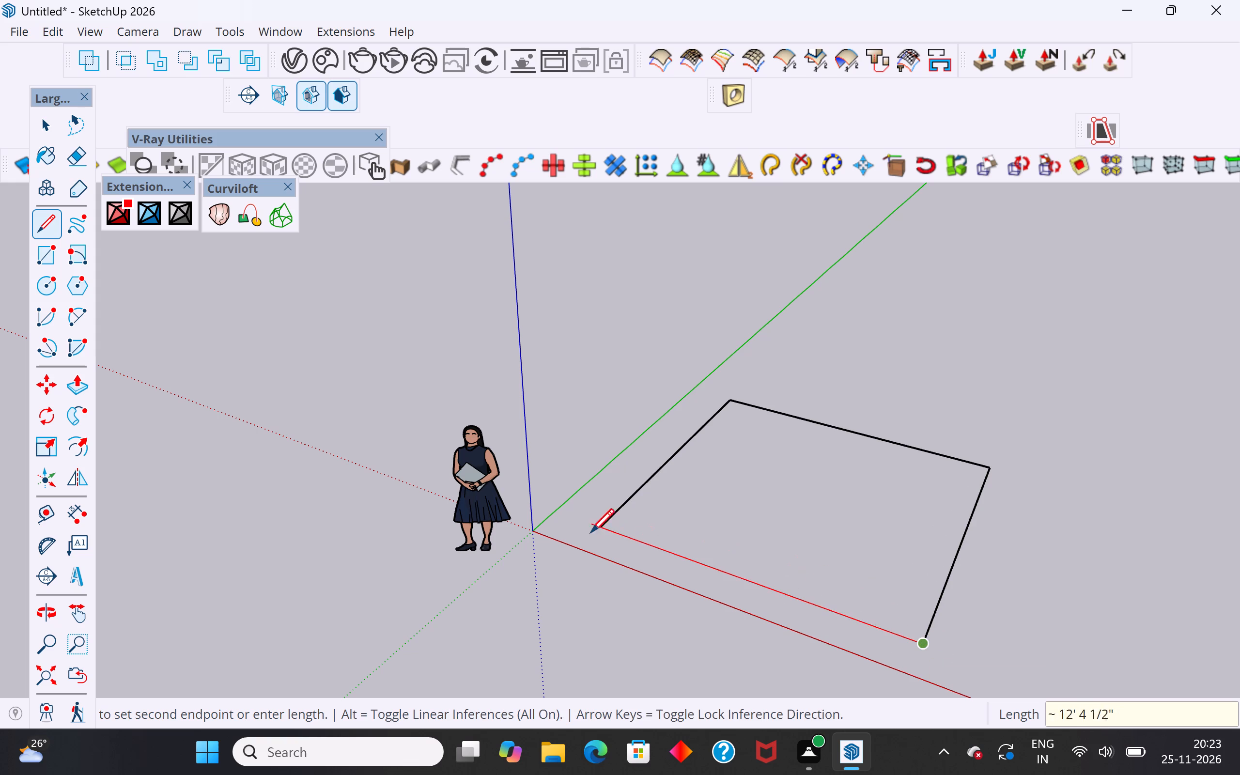
click(601, 533)
click(47, 120)
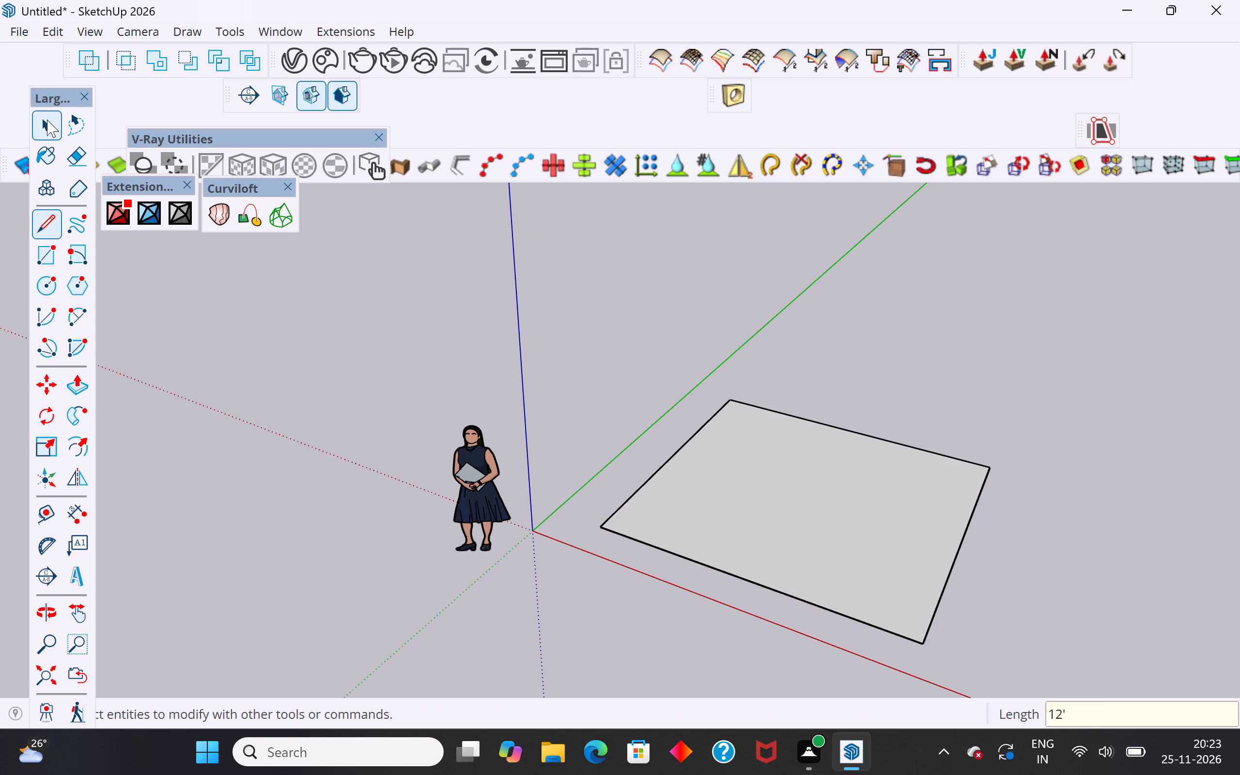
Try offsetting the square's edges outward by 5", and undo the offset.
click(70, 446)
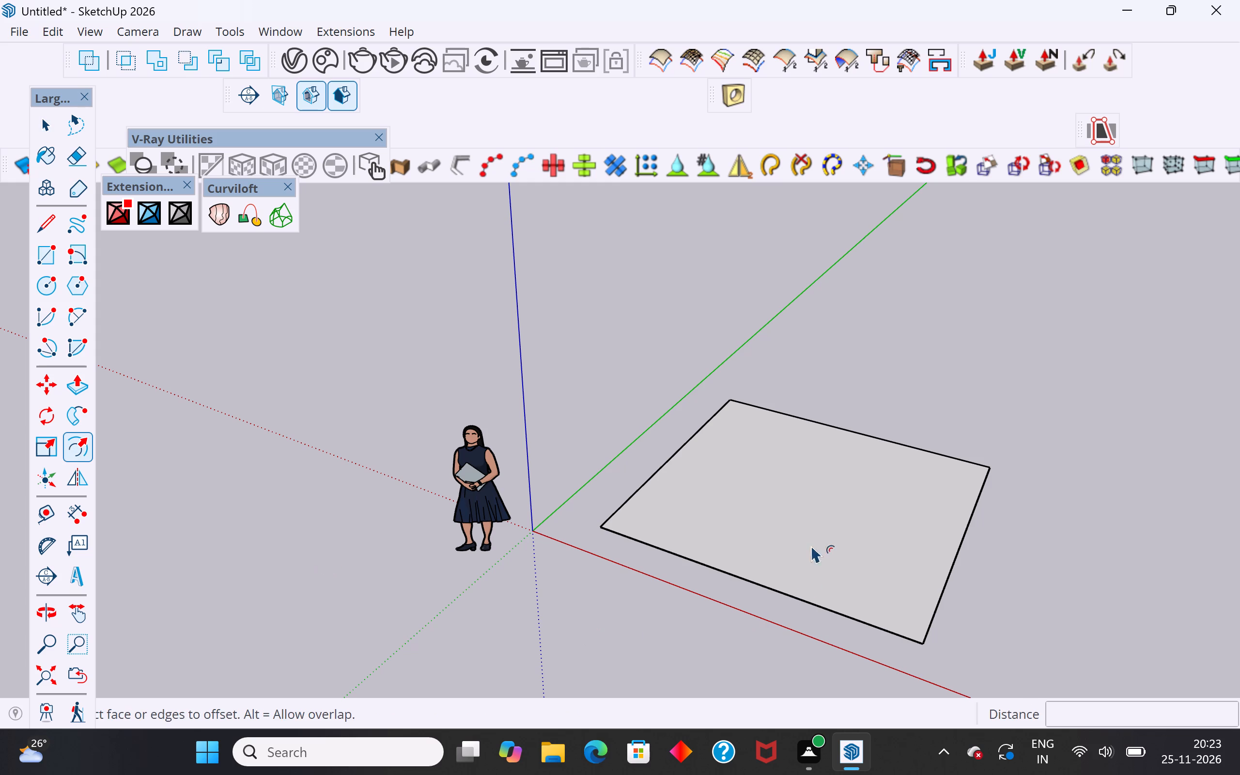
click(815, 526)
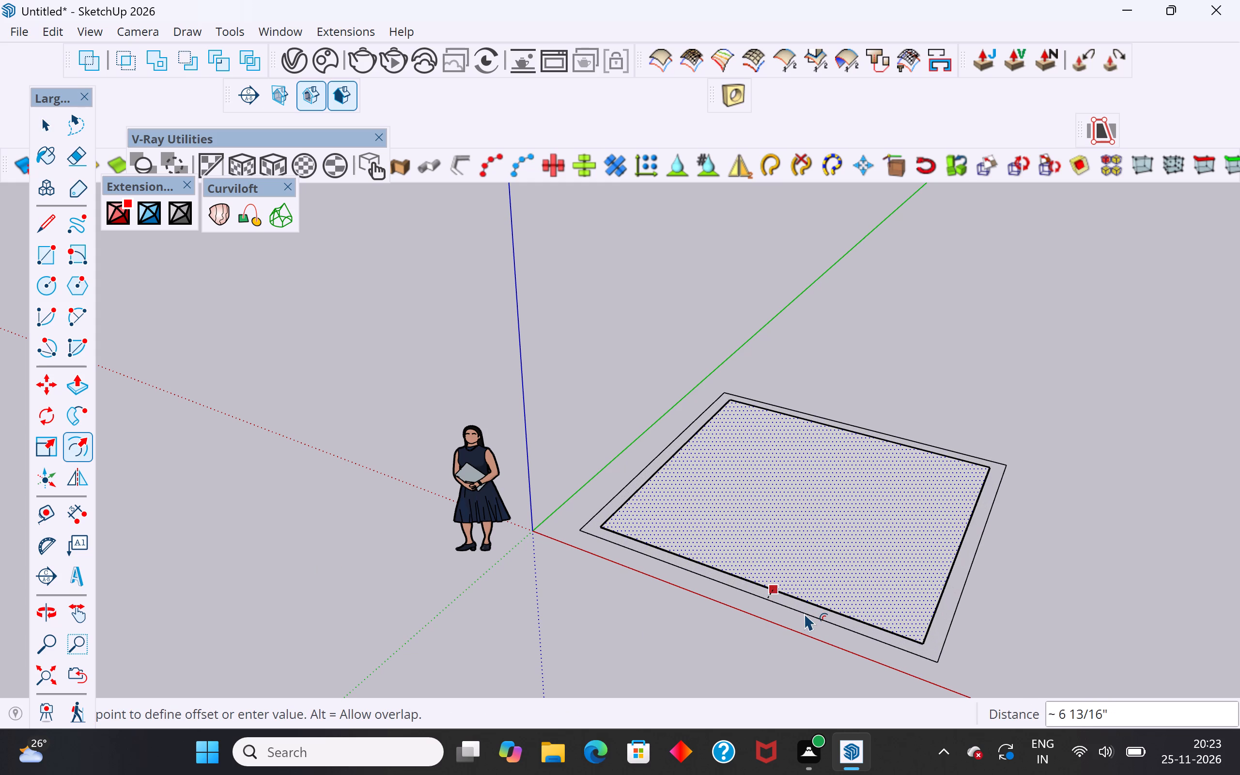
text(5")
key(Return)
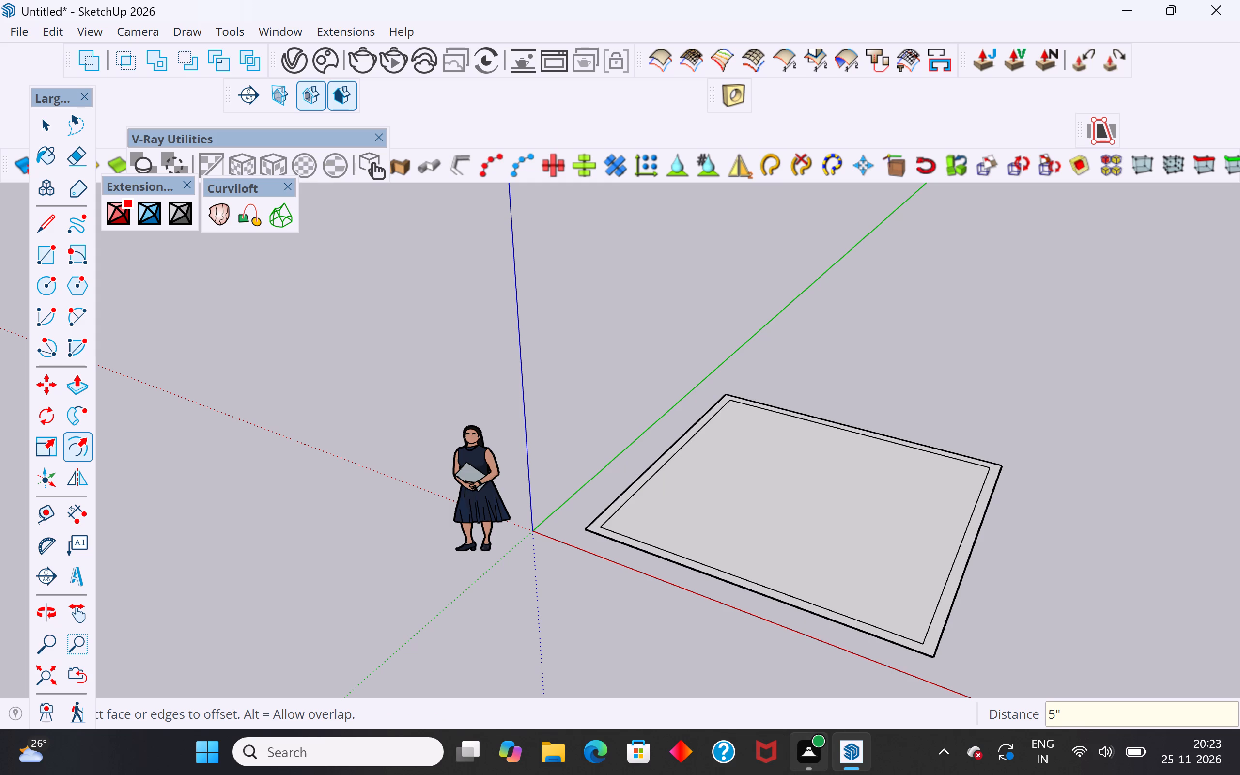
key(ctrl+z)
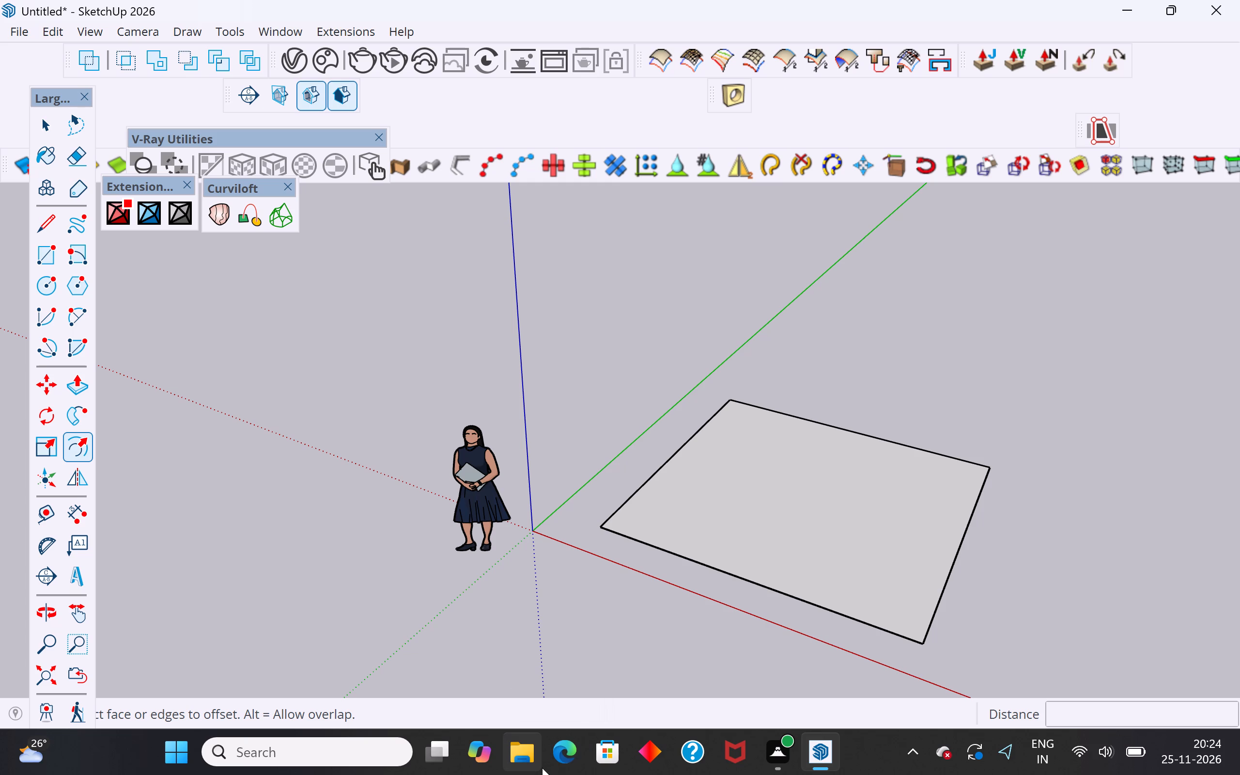
Push/Pull the square face up by 6" into a slab.
scroll(501, 533, down, 5)
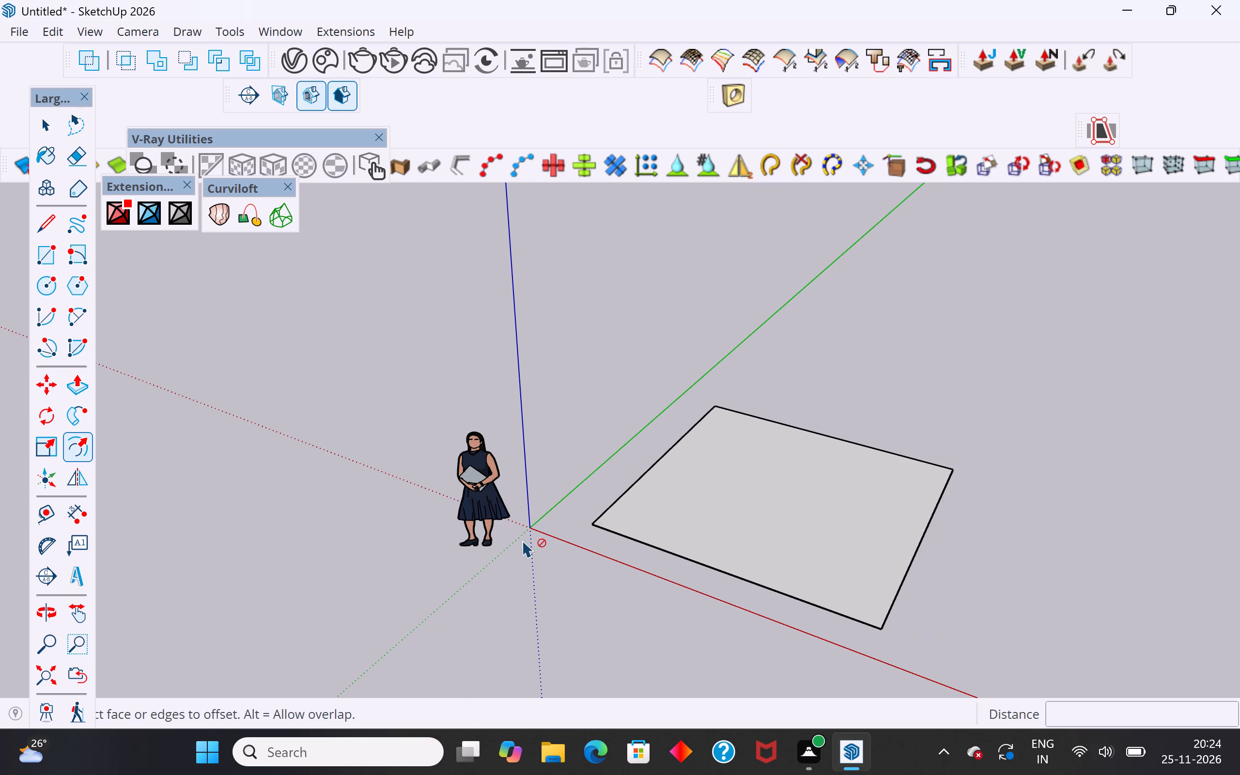
scroll(604, 405, down, 4)
middle_drag(691, 535, 806, 529)
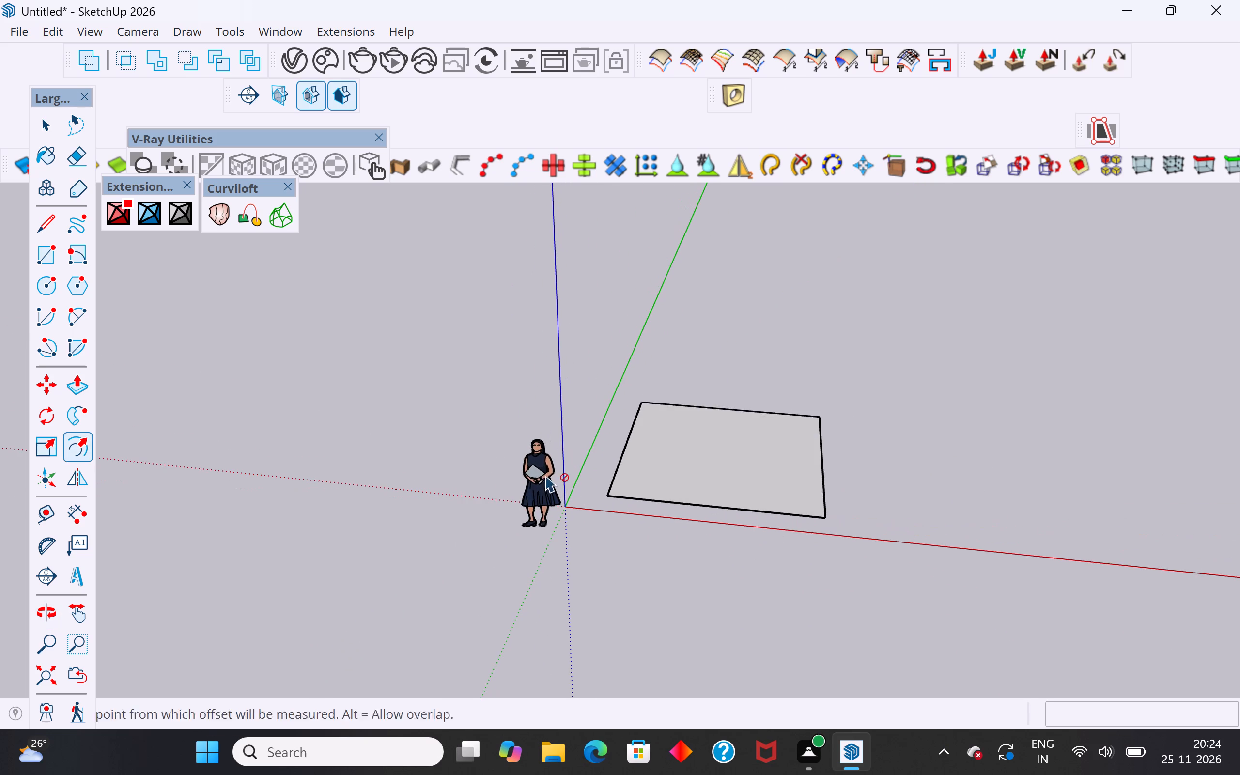
scroll(530, 475, up, 1)
middle_drag(724, 599, 757, 617)
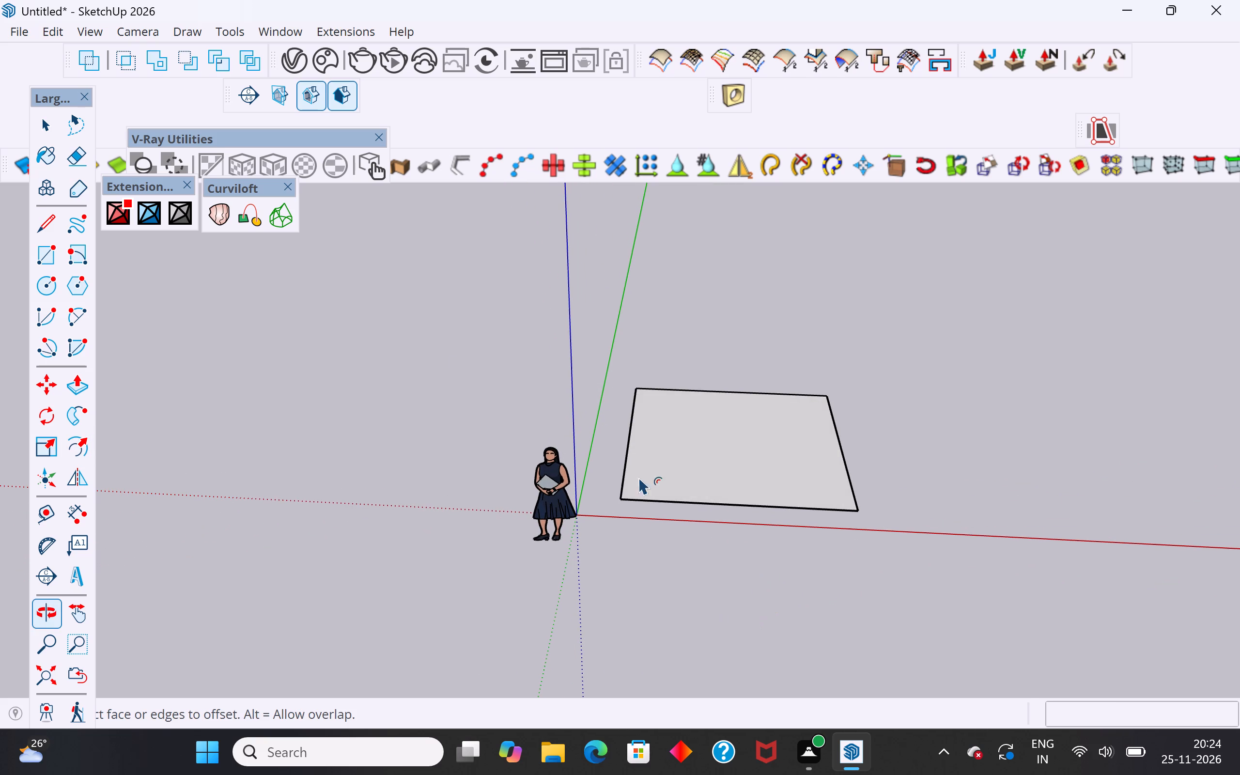
click(64, 386)
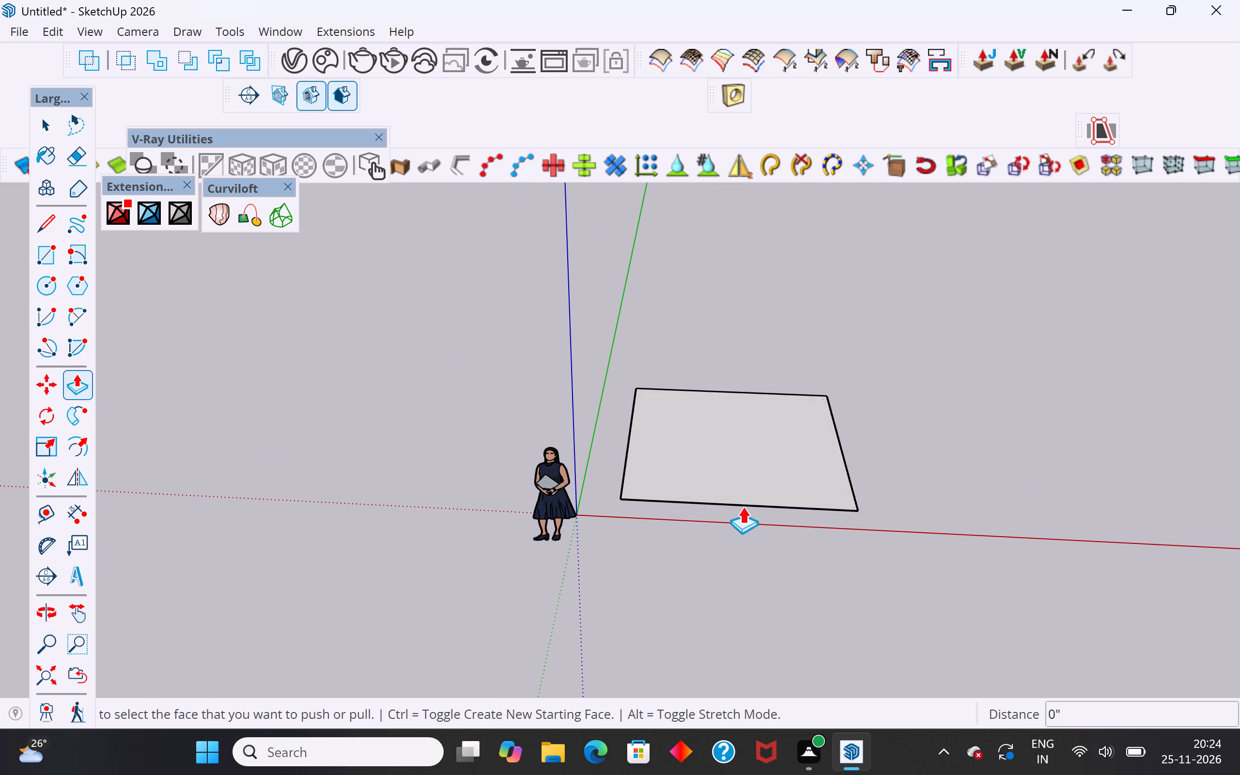
click(756, 438)
text(6")
key(Return)
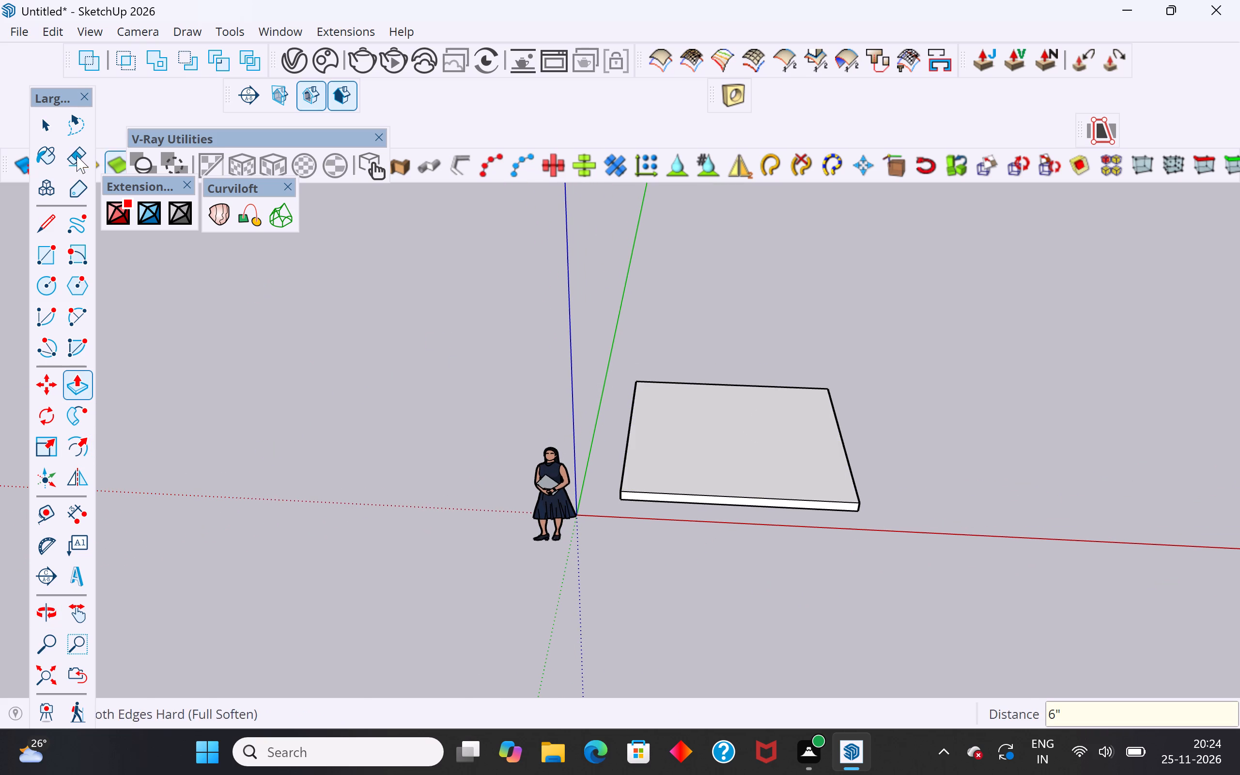
Select the whole slab and make it a group.
click(53, 126)
click(229, 364)
scroll(751, 532, up, 3)
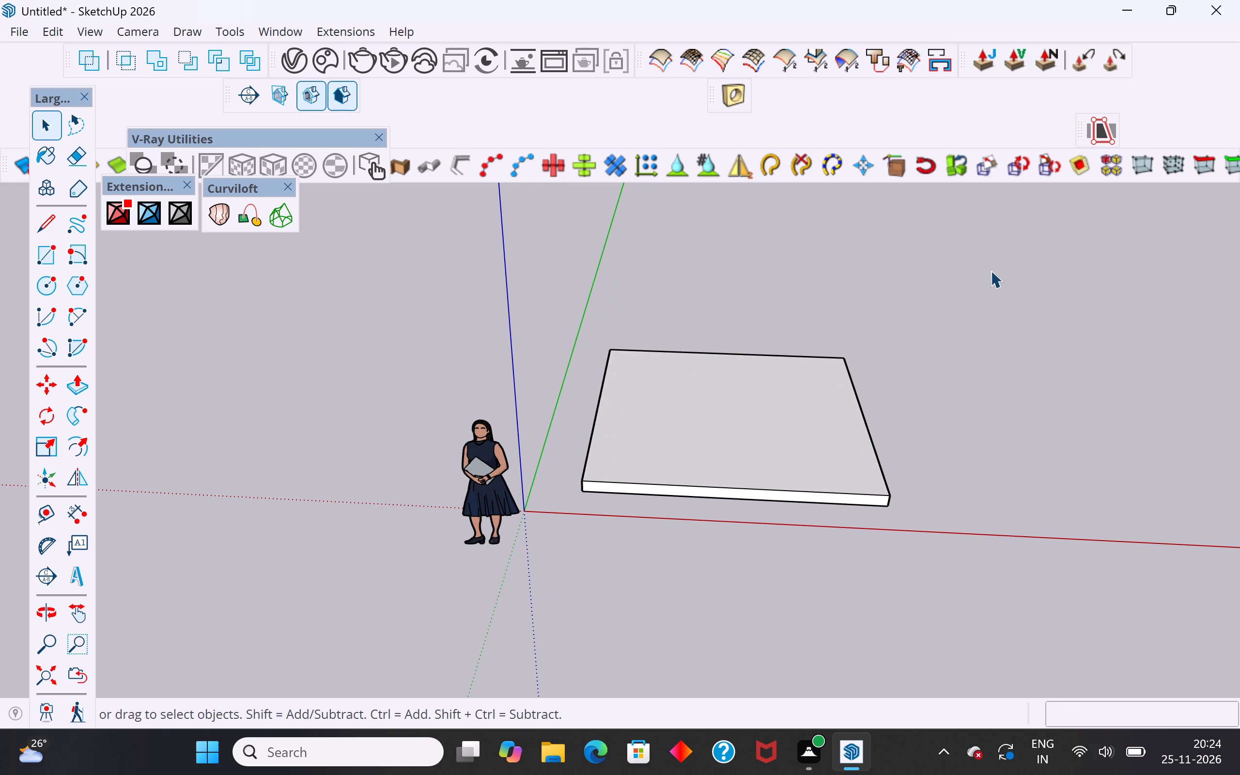
drag(992, 270, 577, 499)
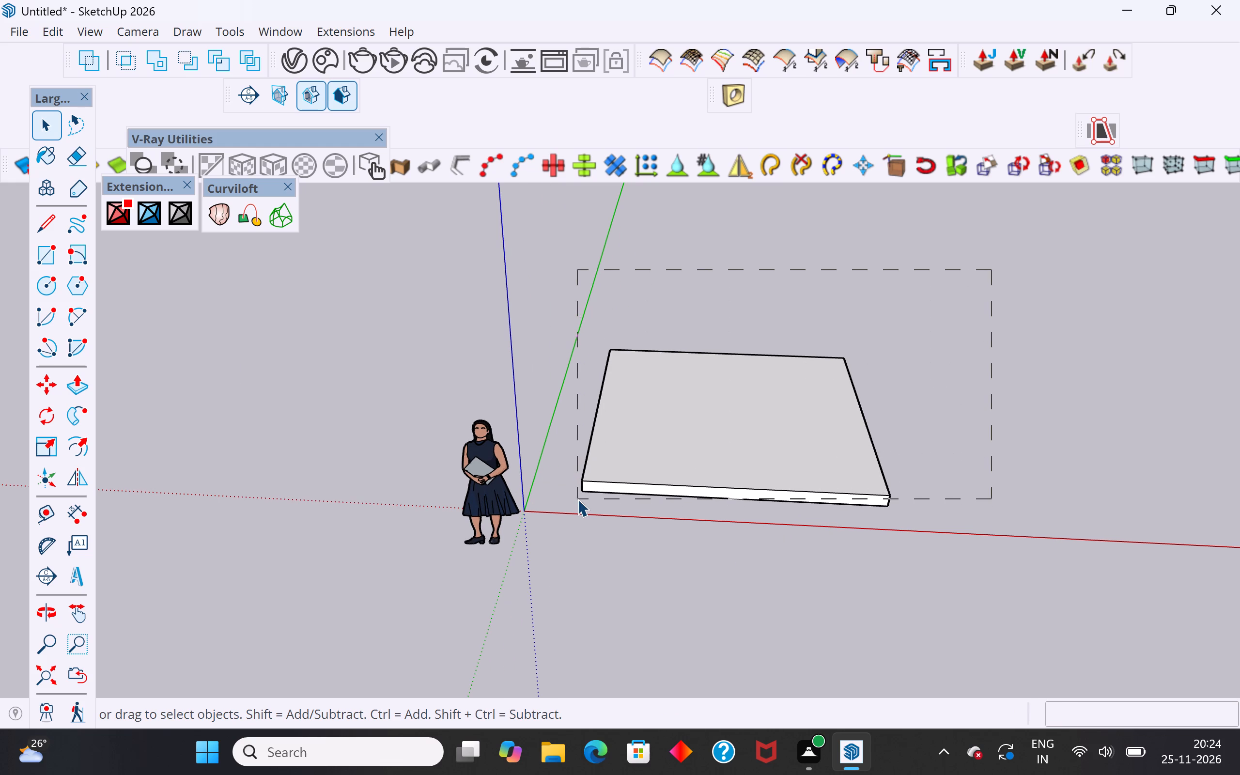
right_click(722, 449)
click(784, 186)
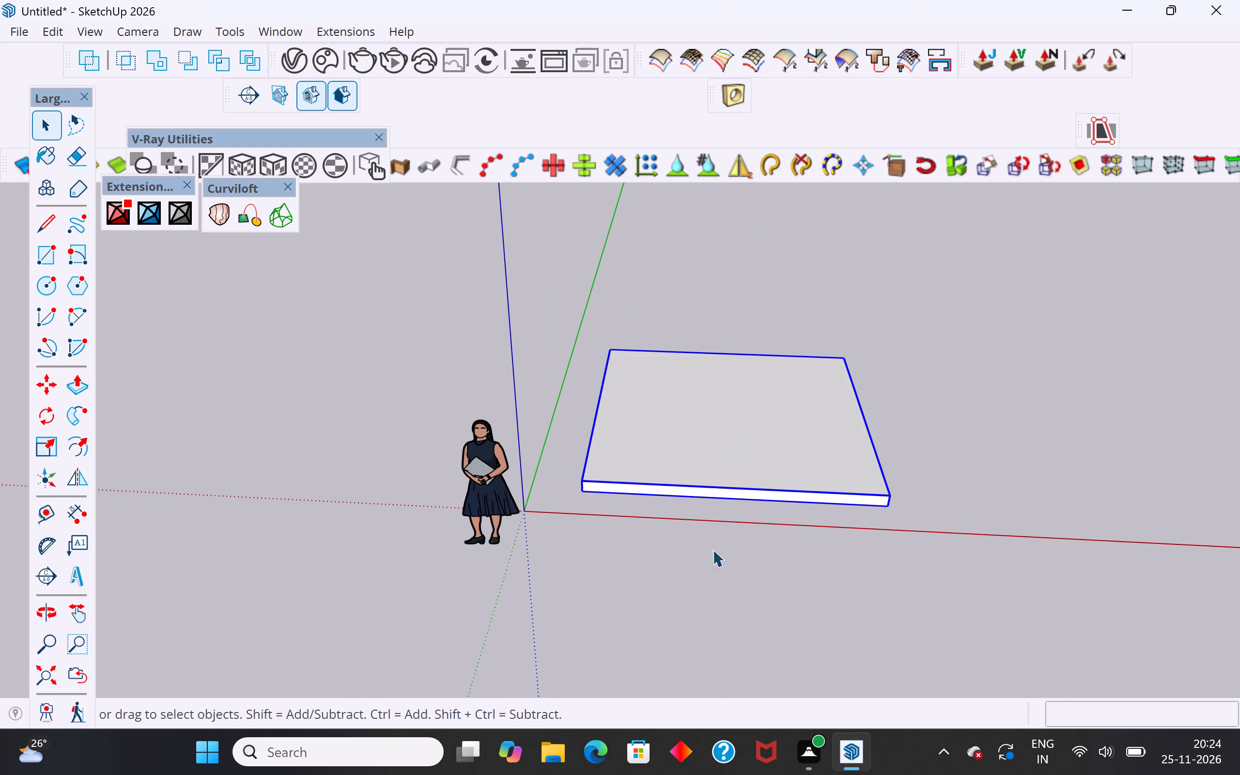
click(667, 593)
Draw a separate closed square face with 12' edges on the ground, beside the grouped slab along the red axis.
scroll(455, 507, down, 4)
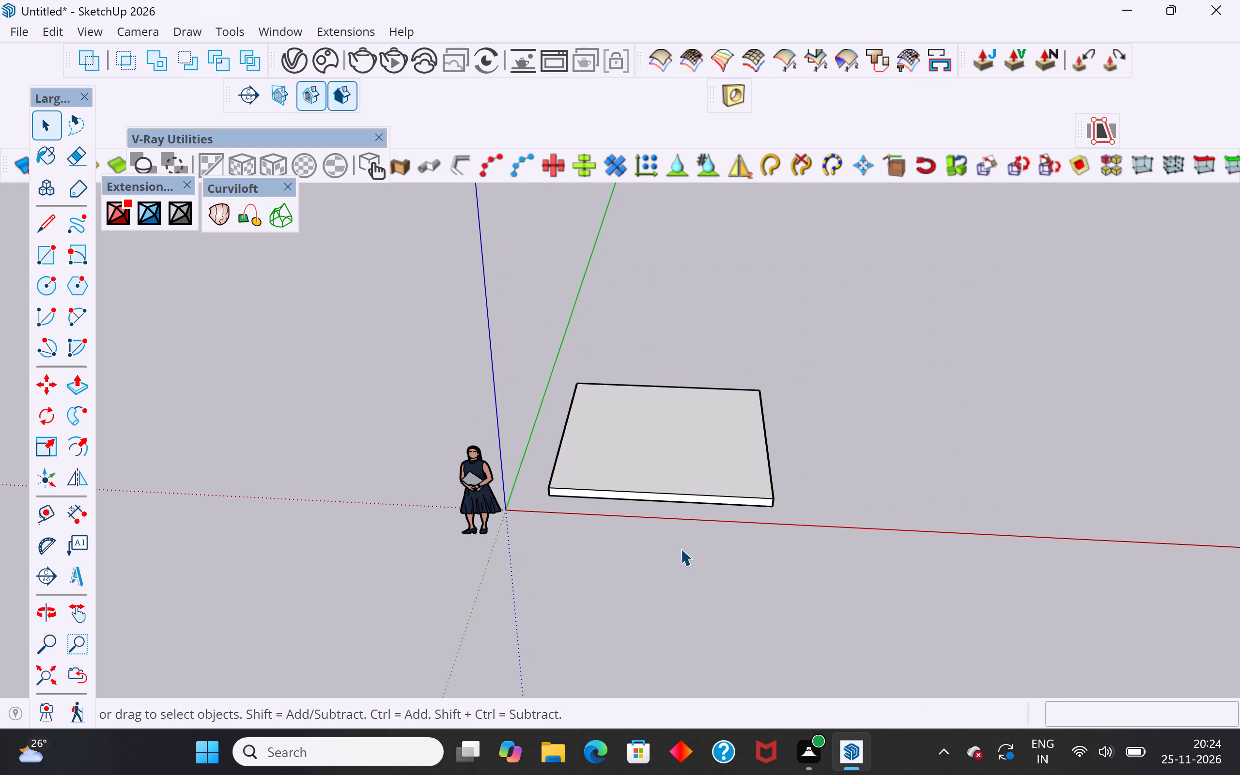
scroll(681, 548, up, 3)
middle_drag(817, 566, 871, 588)
scroll(352, 439, down, 9)
middle_drag(1065, 537, 1033, 571)
scroll(1010, 498, up, 1)
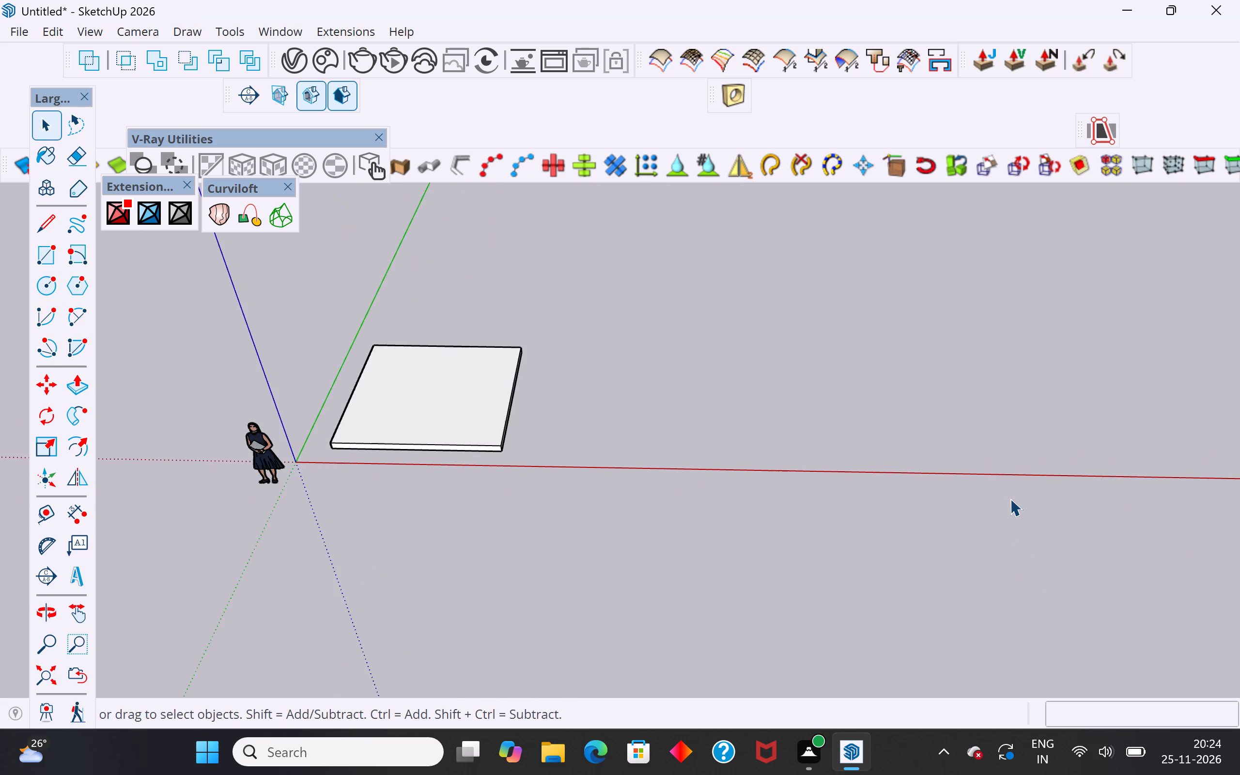
scroll(1010, 498, up, 2)
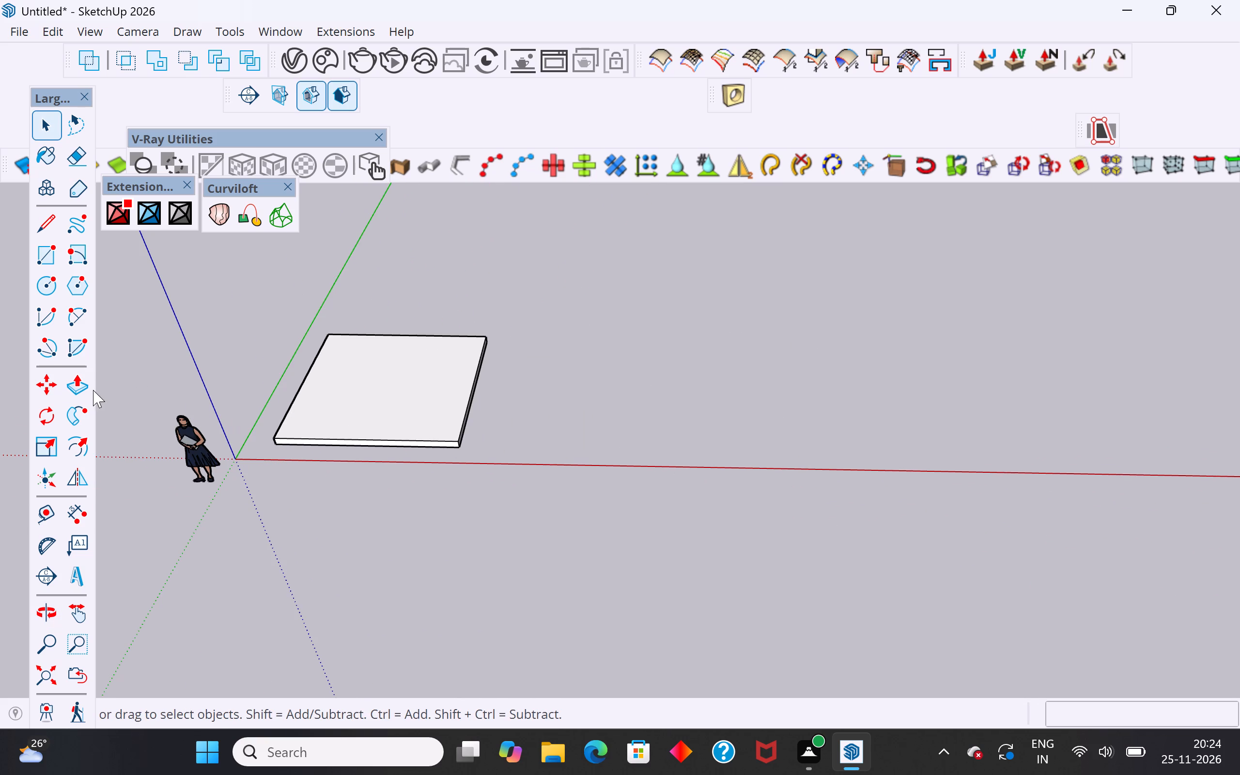
drag(52, 256, 62, 261)
click(41, 225)
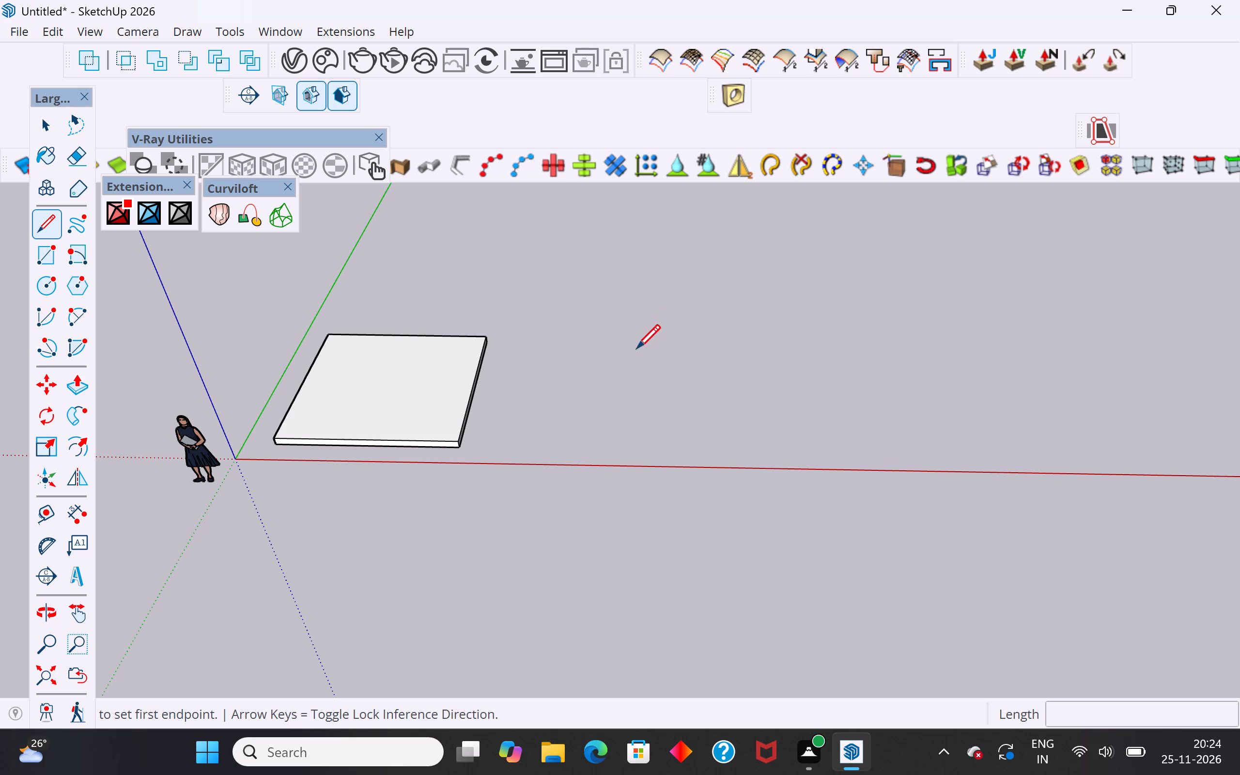
click(629, 342)
text(12')
key(Return)
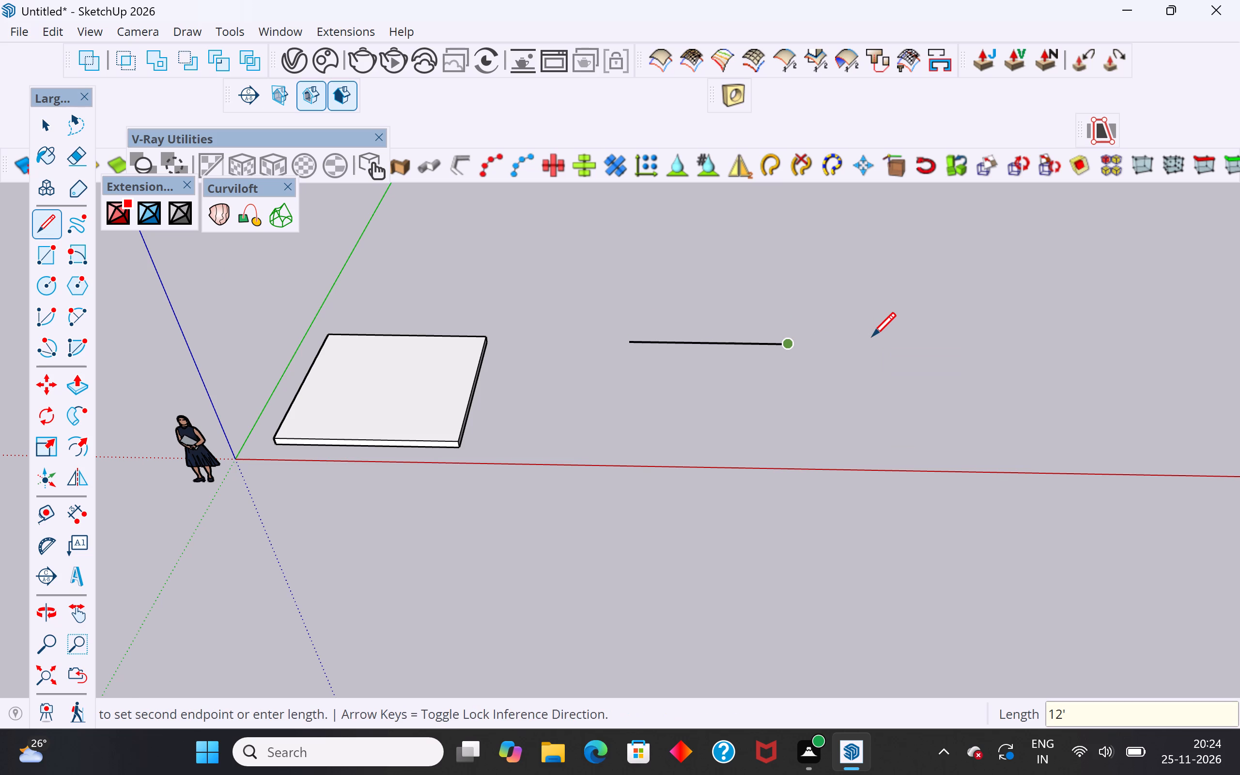
text(12')
key(Return)
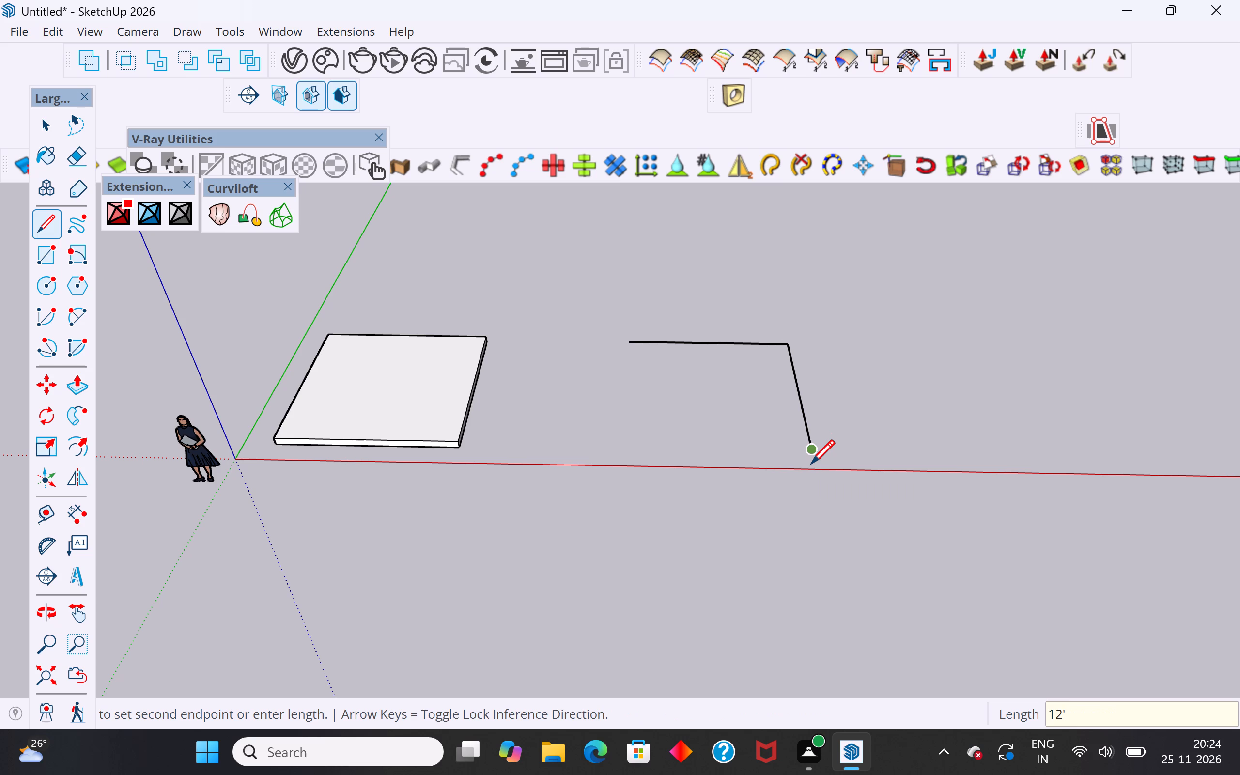
text(12')
key(Return)
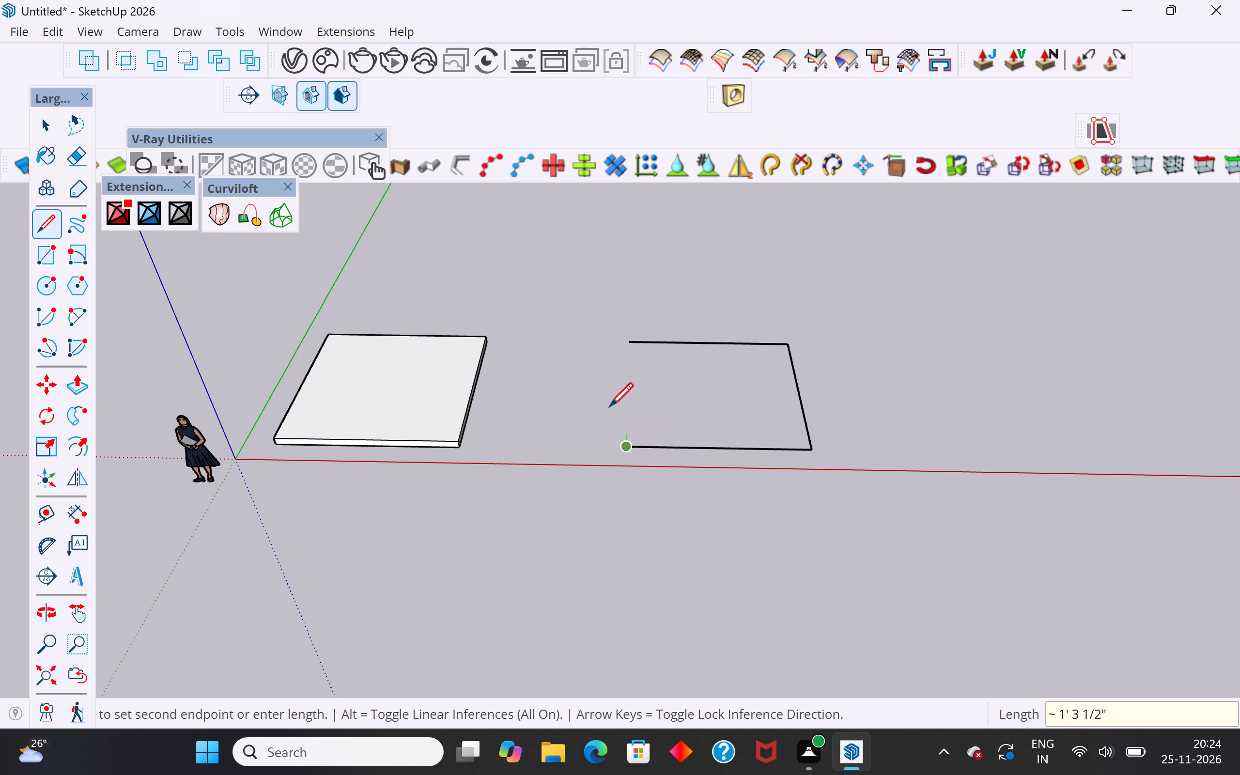
click(627, 342)
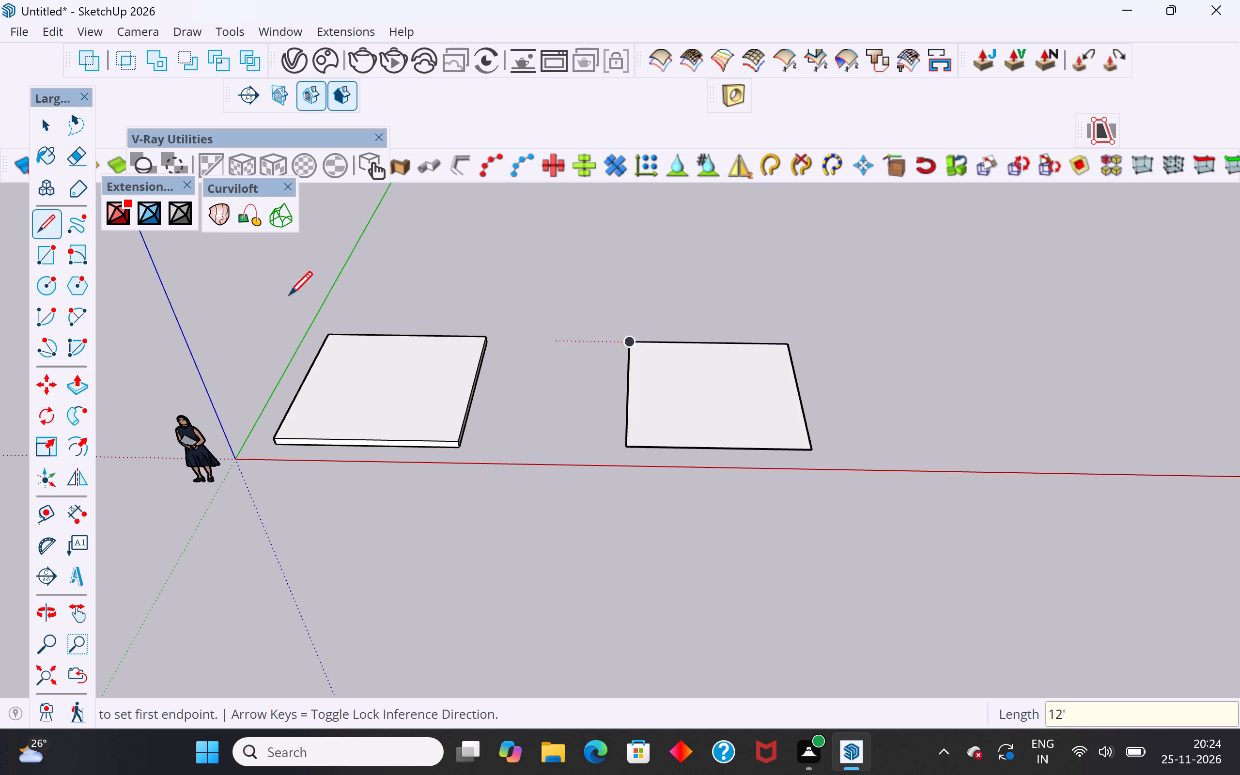
click(41, 132)
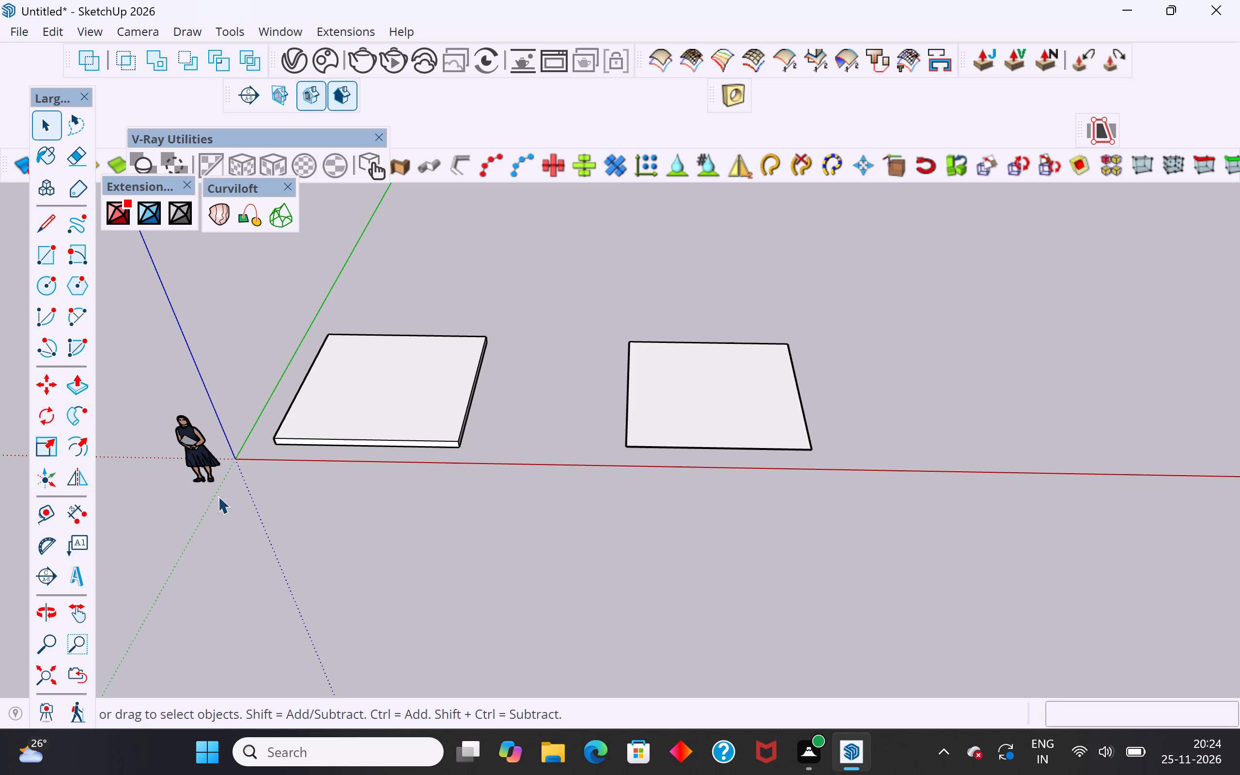
click(619, 496)
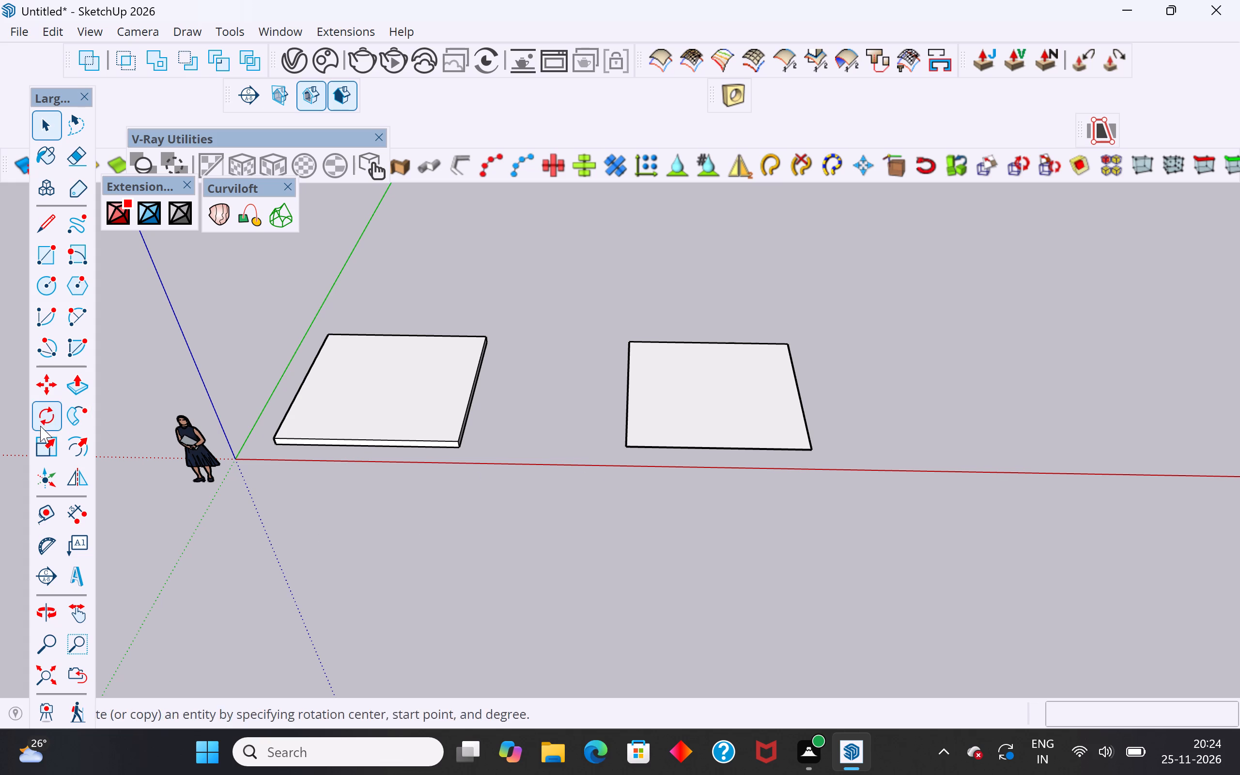
Draw a 60-segment half-circle arc with a 6' bulge outward on the new square's edge facing the slab.
click(76, 318)
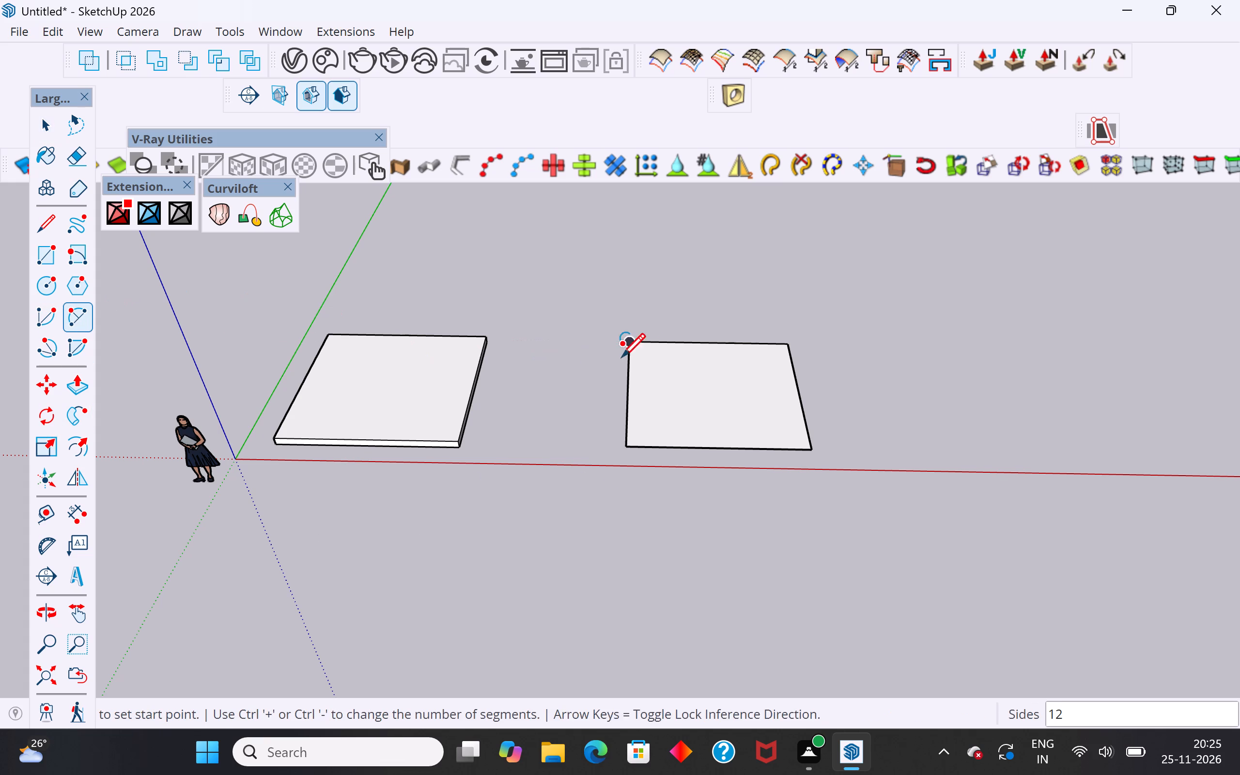
drag(635, 343, 631, 356)
click(628, 451)
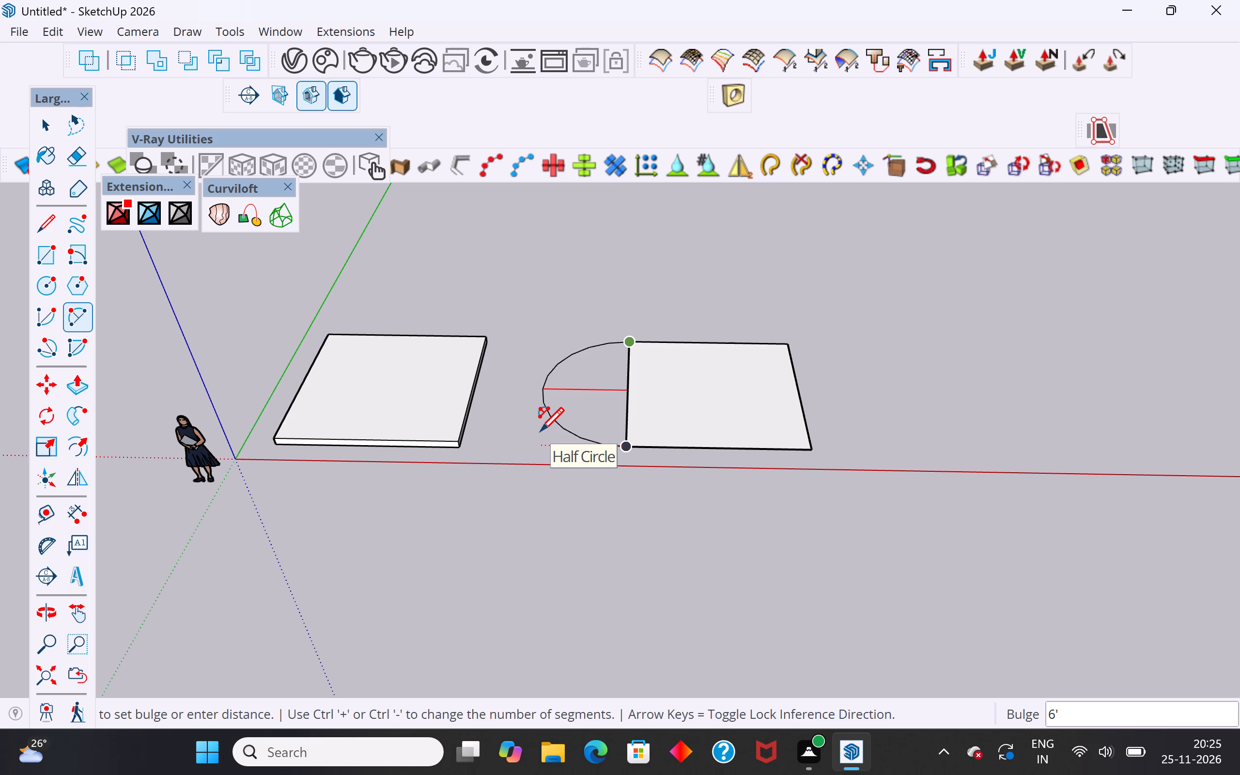
text(60)
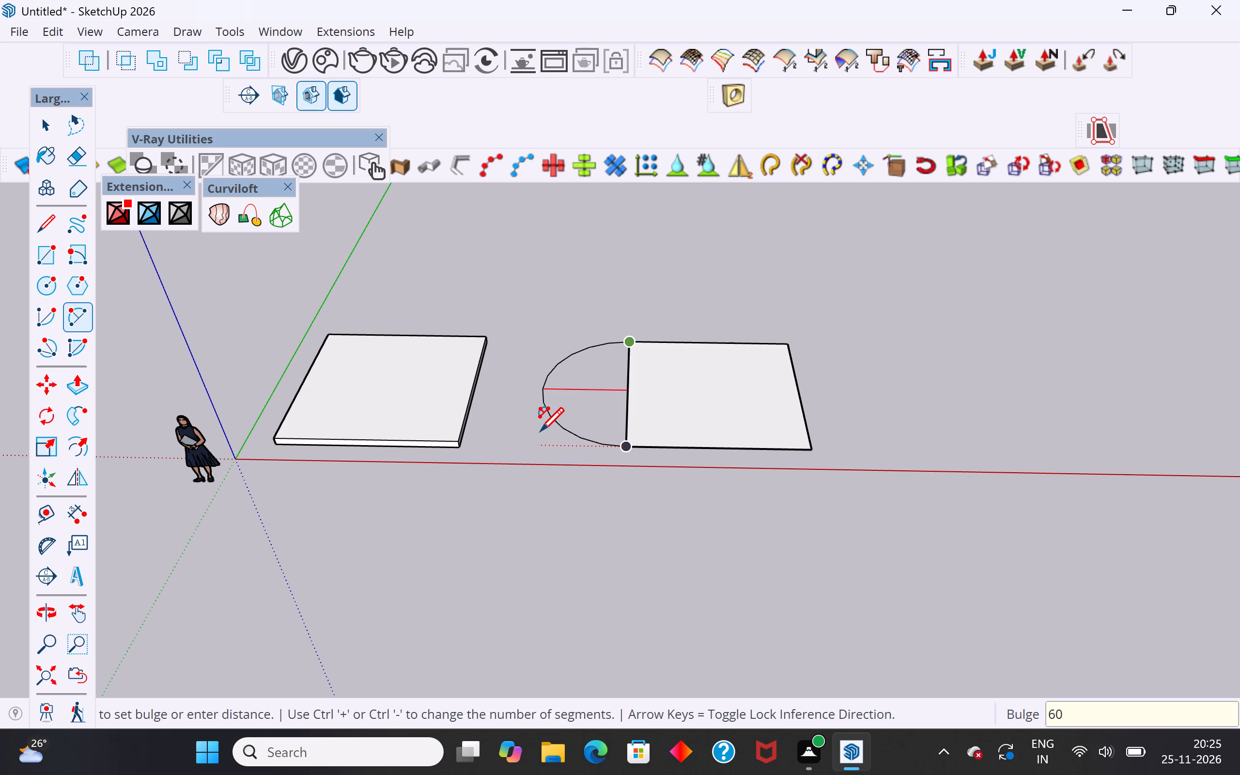
key(s)
key(Return)
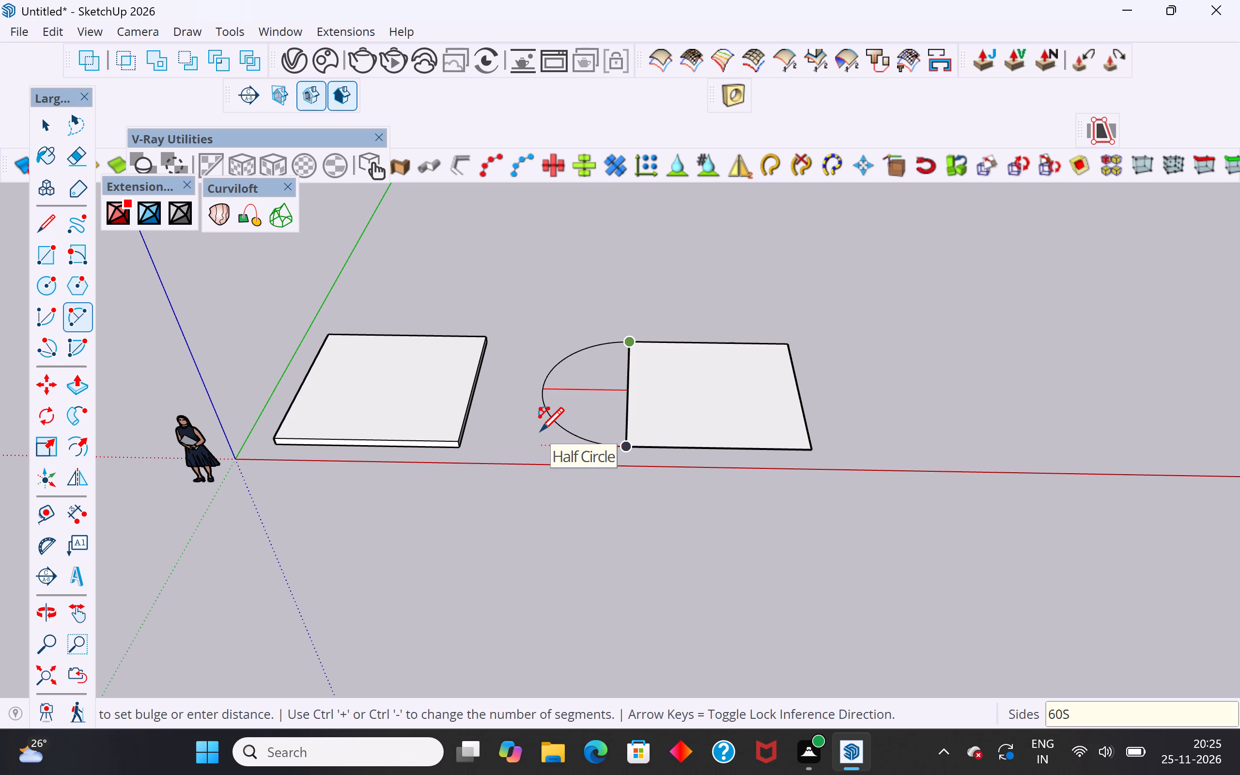
click(536, 402)
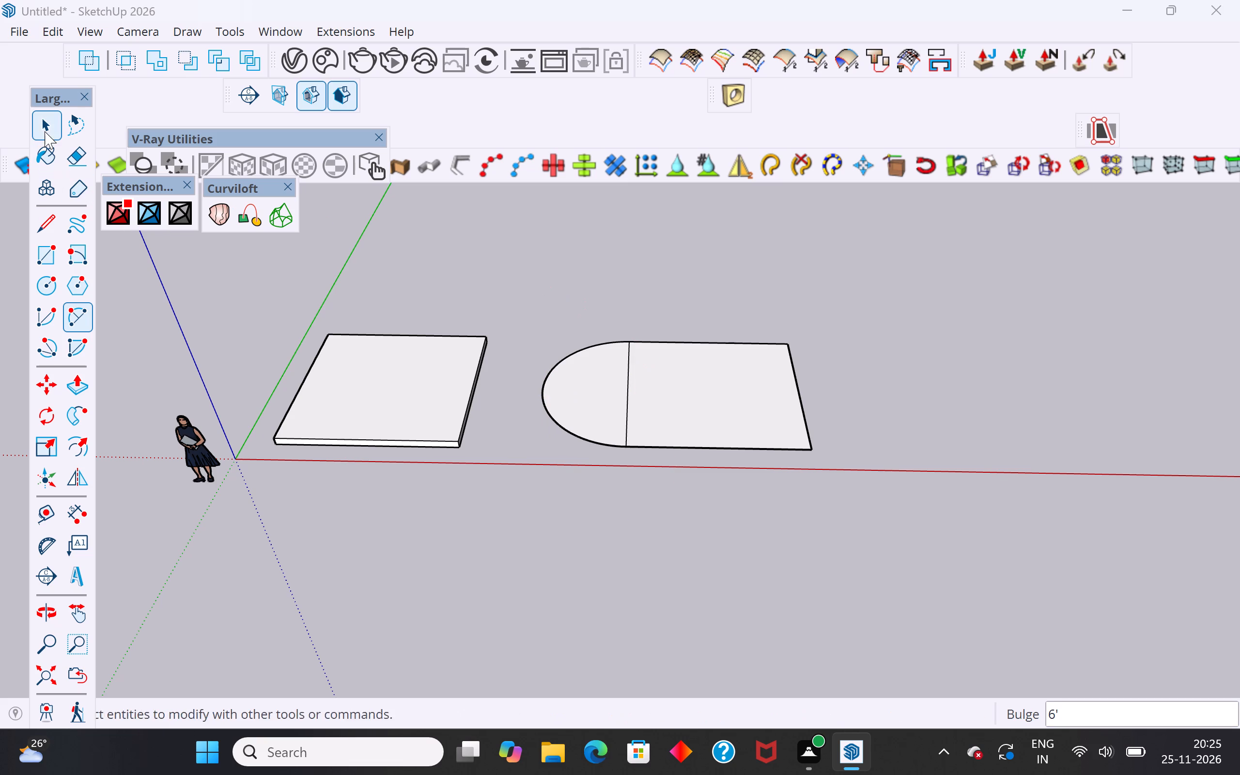
Delete the straight edge between the half circle and the square, merging them into one face.
click(45, 131)
click(629, 400)
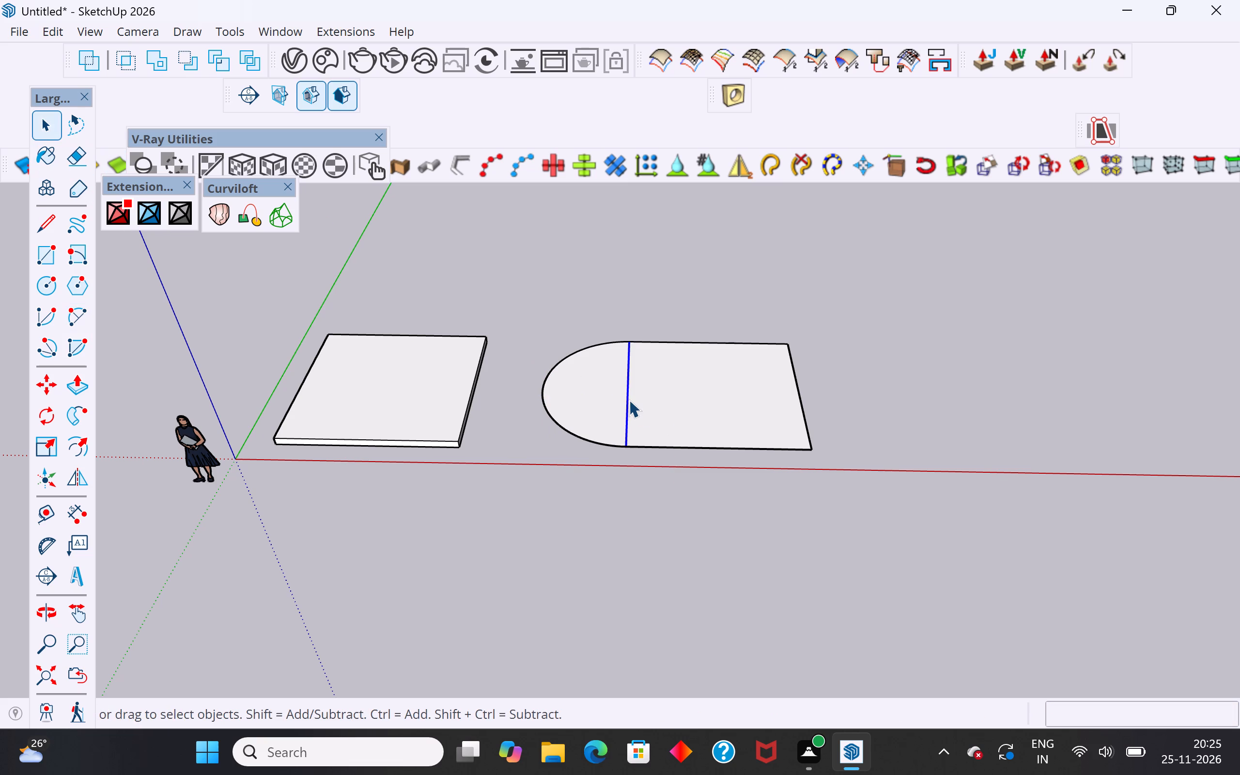
key(Delete)
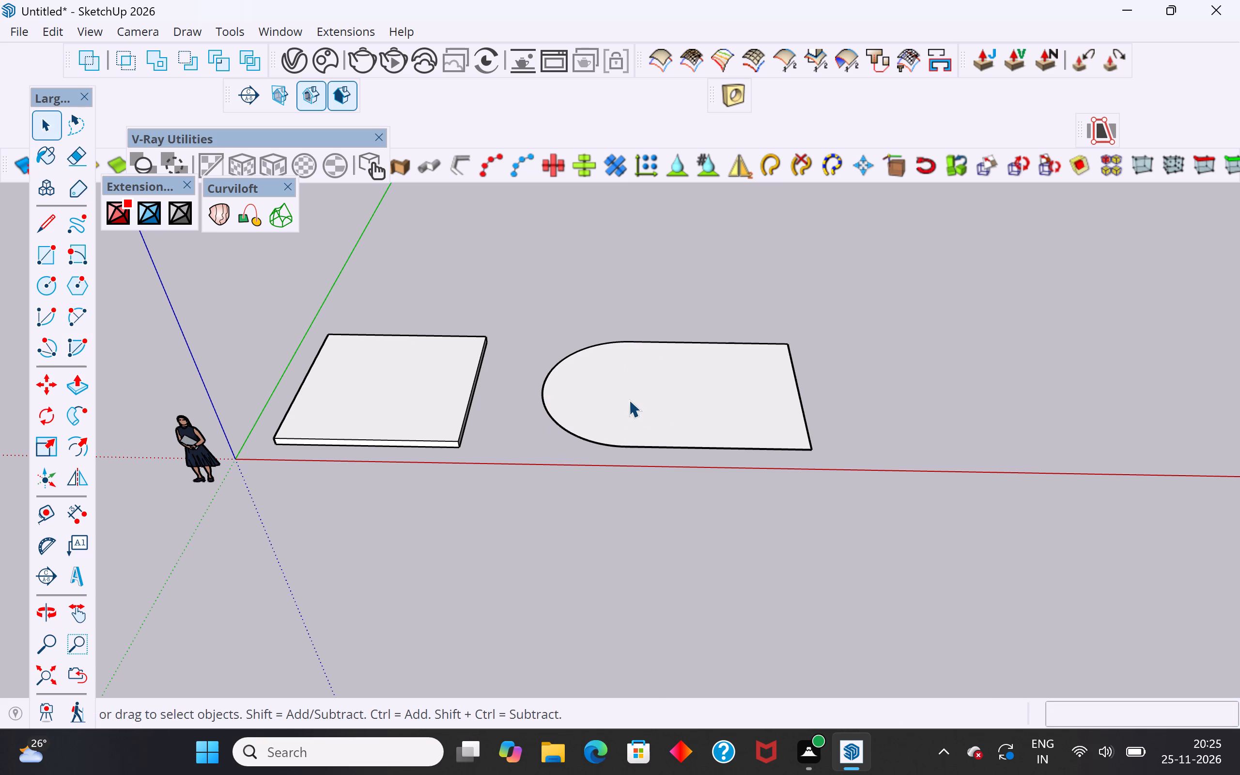
Push/Pull the merged round-ended face up by 6" into a slab.
click(644, 385)
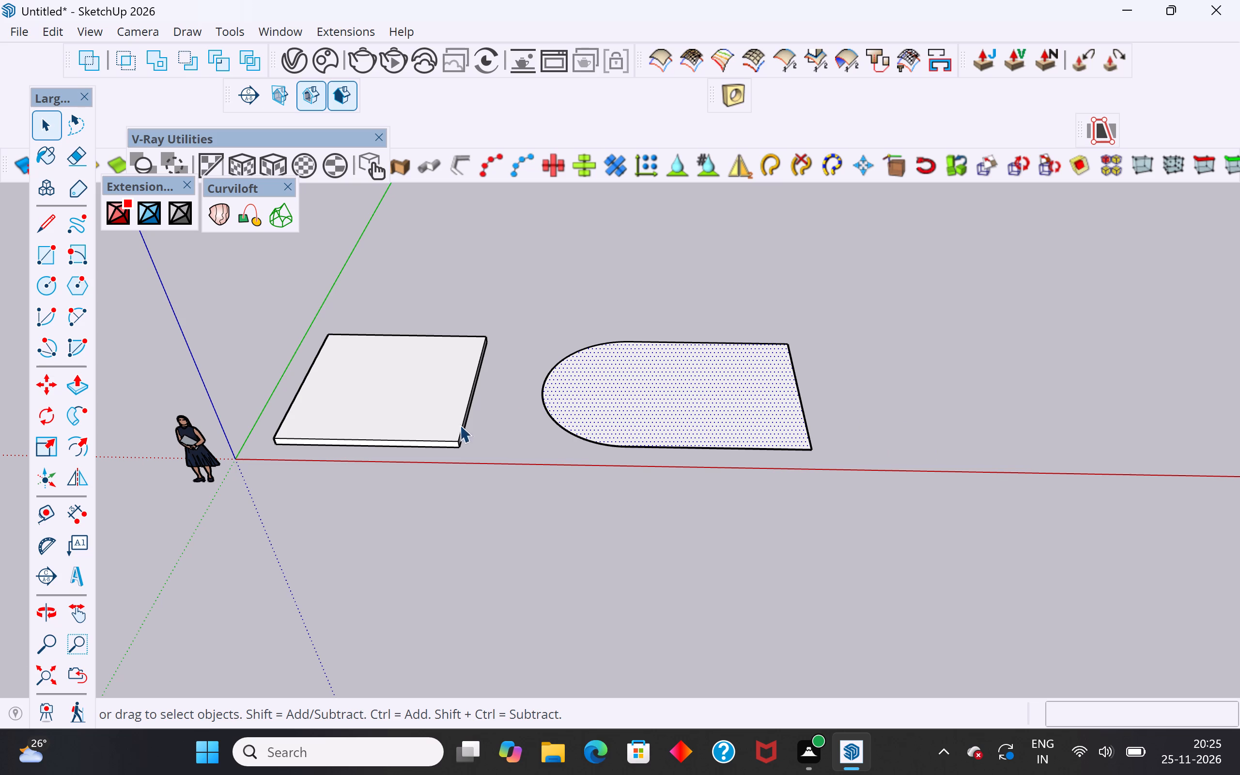
click(78, 389)
click(679, 392)
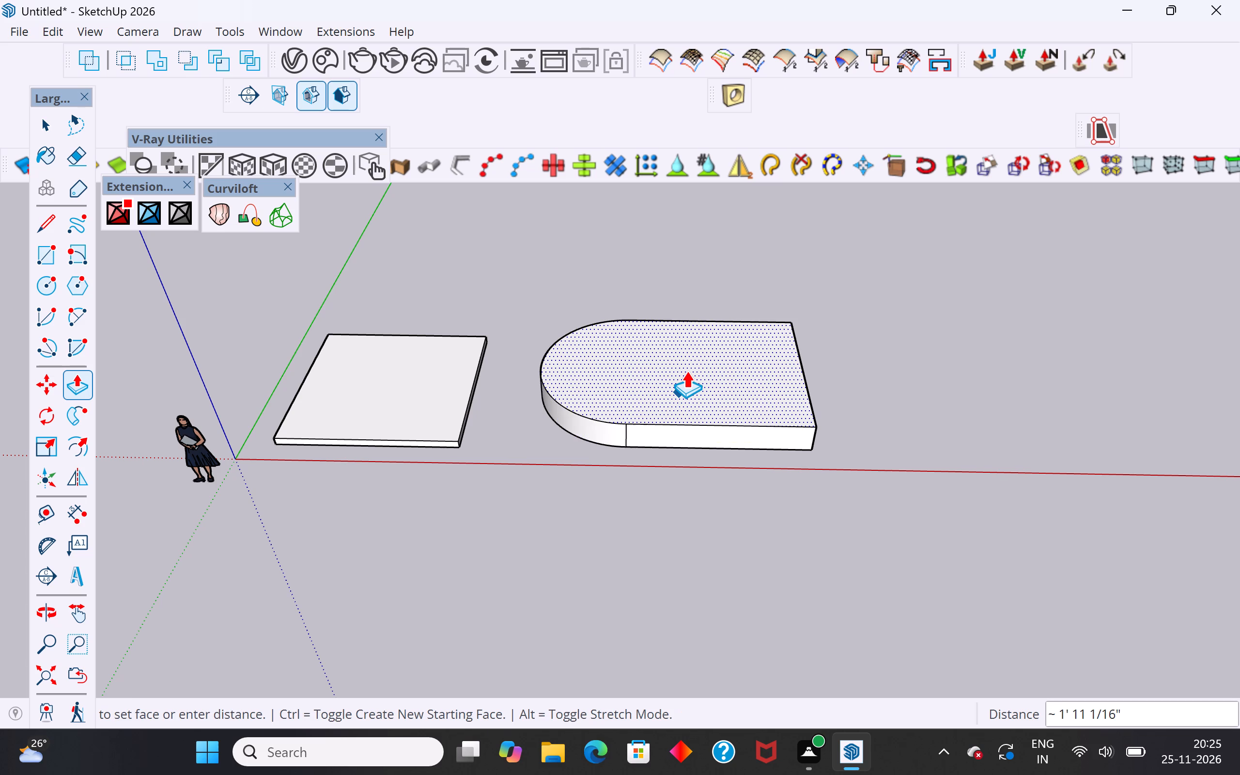
text(6")
key(Return)
Select the whole round-ended slab and make it a group.
click(46, 124)
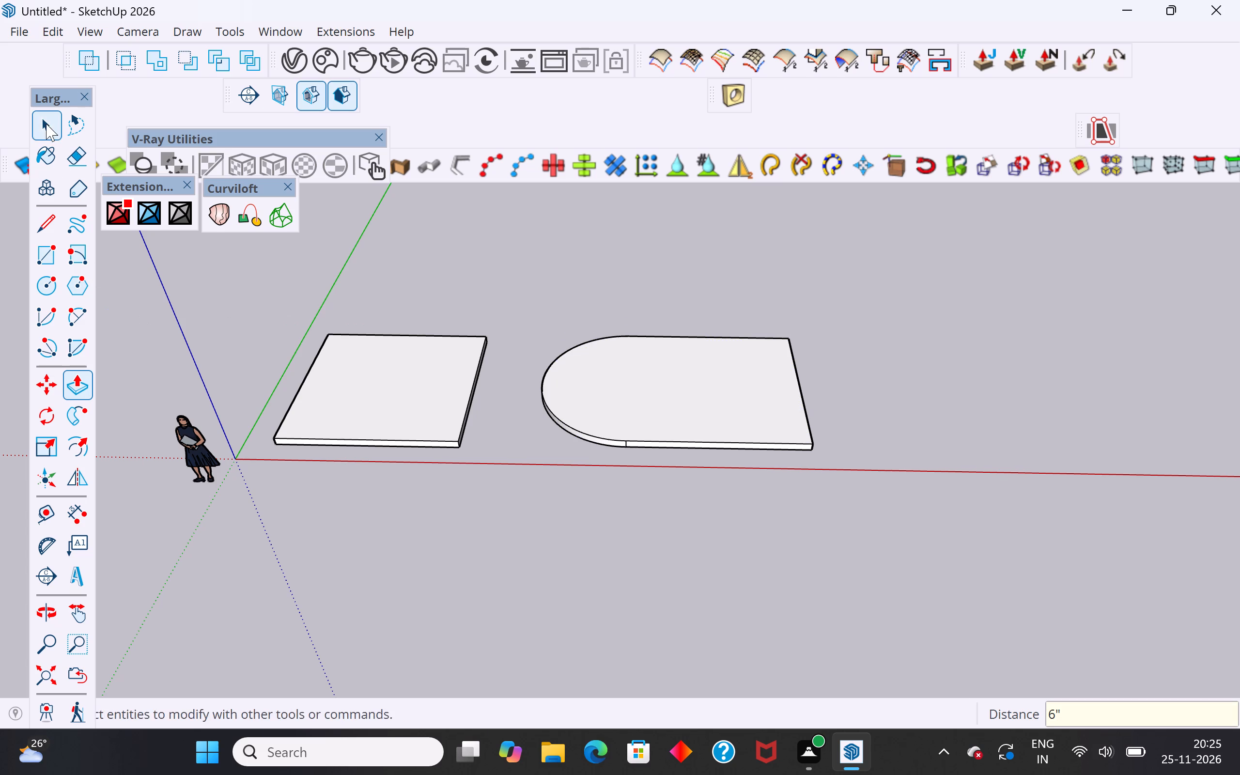
click(546, 283)
click(709, 447)
triple_click(719, 420)
click(719, 420)
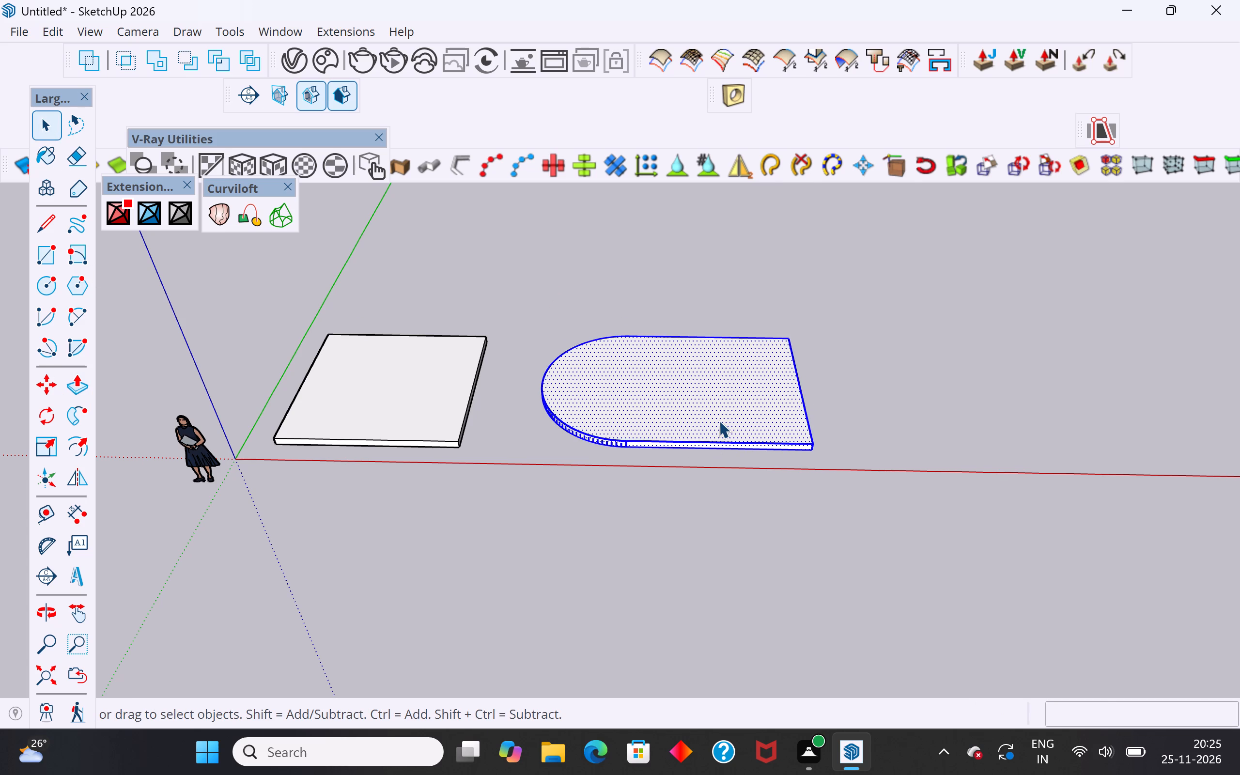
right_click(719, 420)
click(793, 191)
click(694, 469)
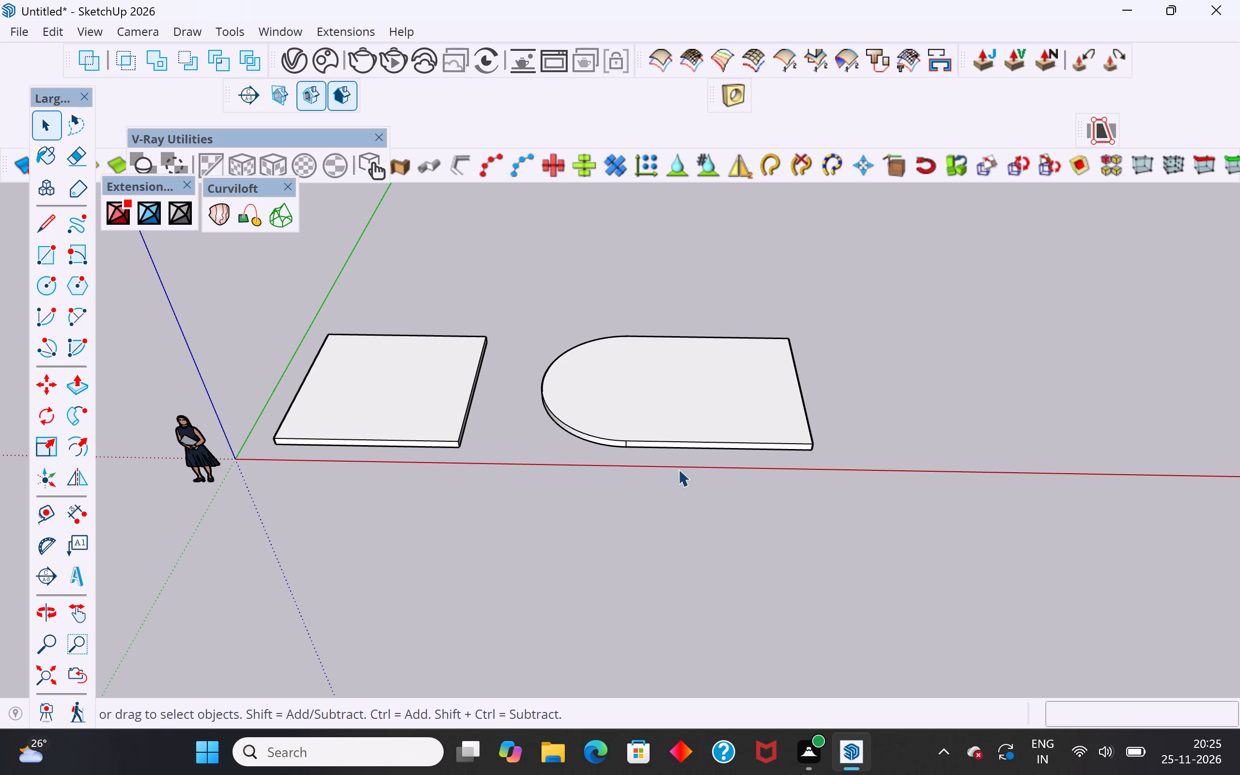
Examine the square and round-ended slabs from several angles and distances.
middle_drag(678, 469, 674, 474)
scroll(642, 505, down, 5)
middle_drag(652, 499, 693, 445)
scroll(785, 426, up, 4)
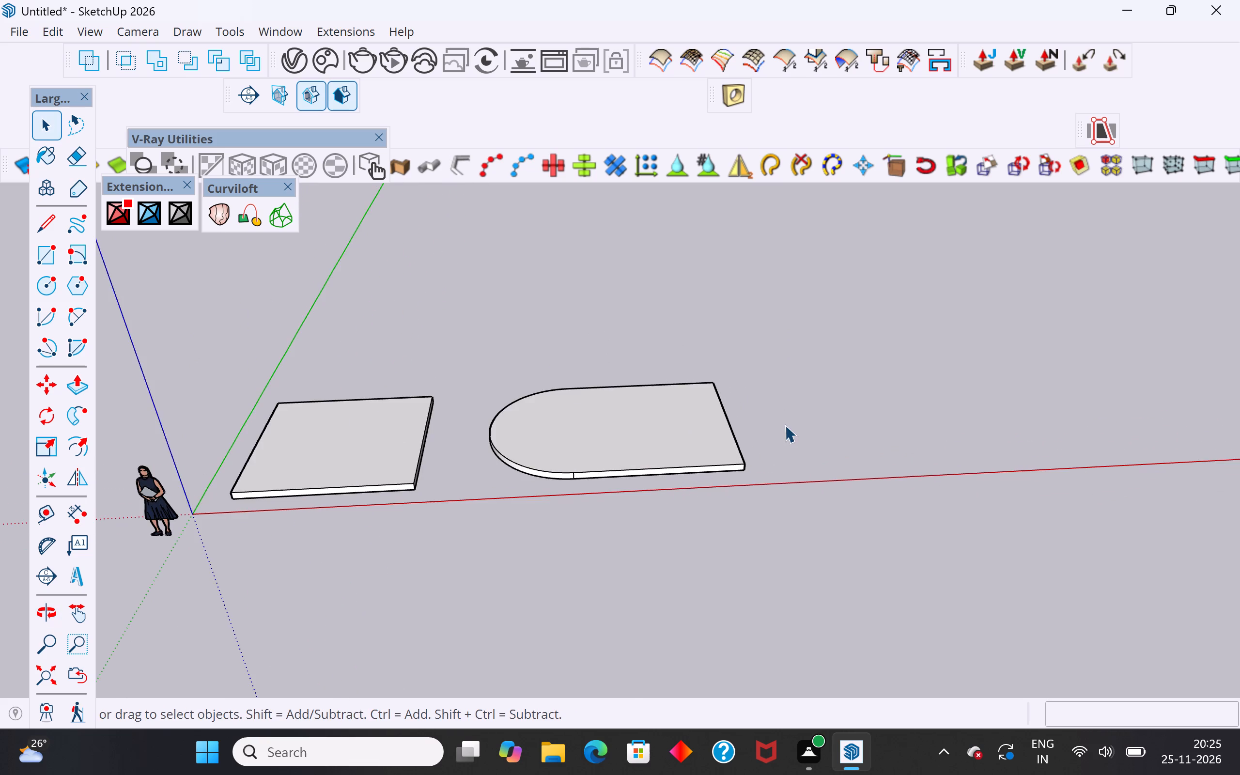
middle_drag(823, 430, 748, 465)
scroll(751, 459, up, 1)
scroll(933, 476, down, 4)
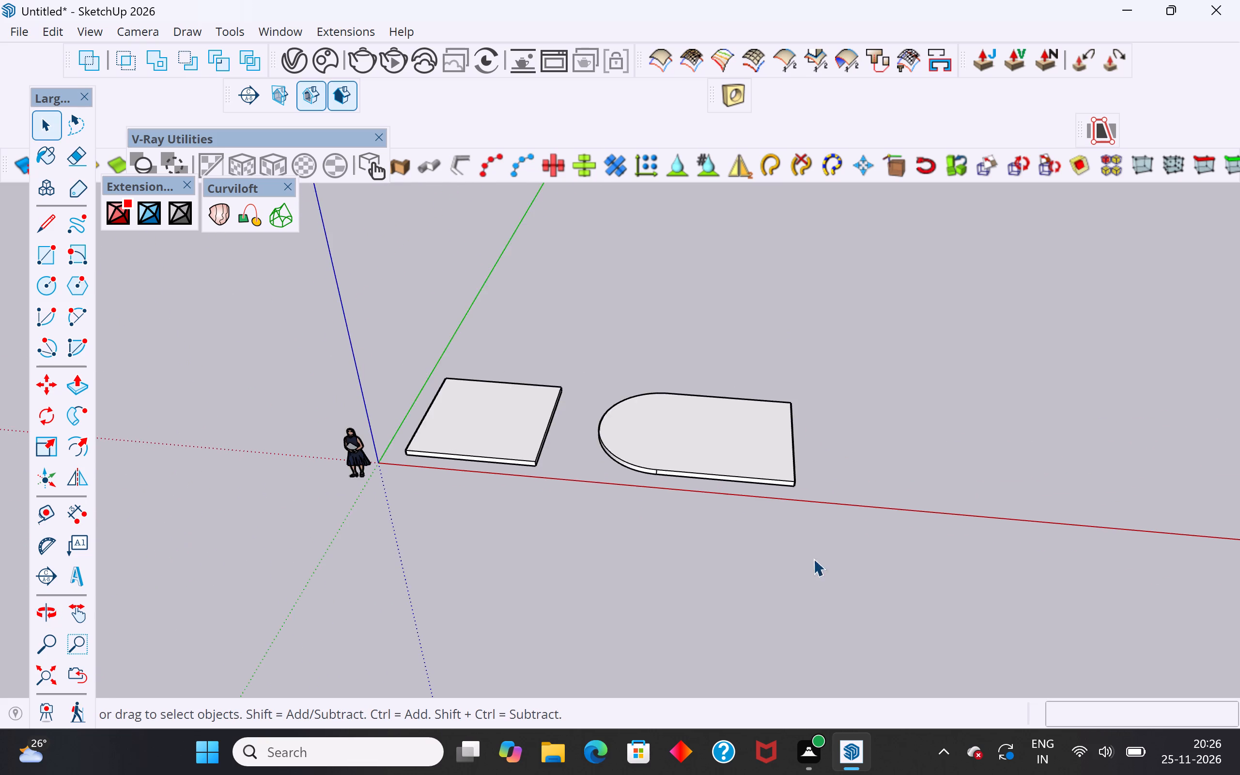
middle_drag(809, 561, 808, 507)
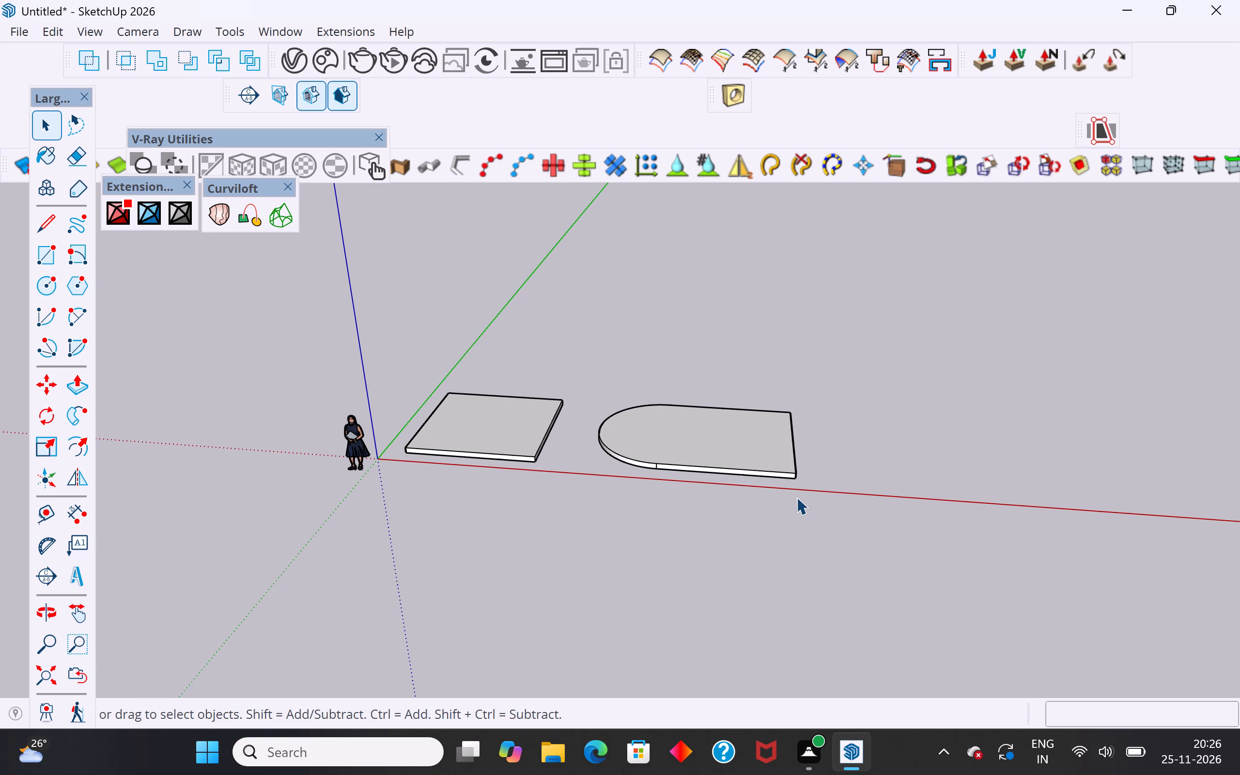
scroll(772, 531, up, 4)
middle_drag(821, 509, 856, 508)
scroll(865, 431, up, 3)
scroll(920, 458, up, 1)
middle_drag(936, 448, 962, 362)
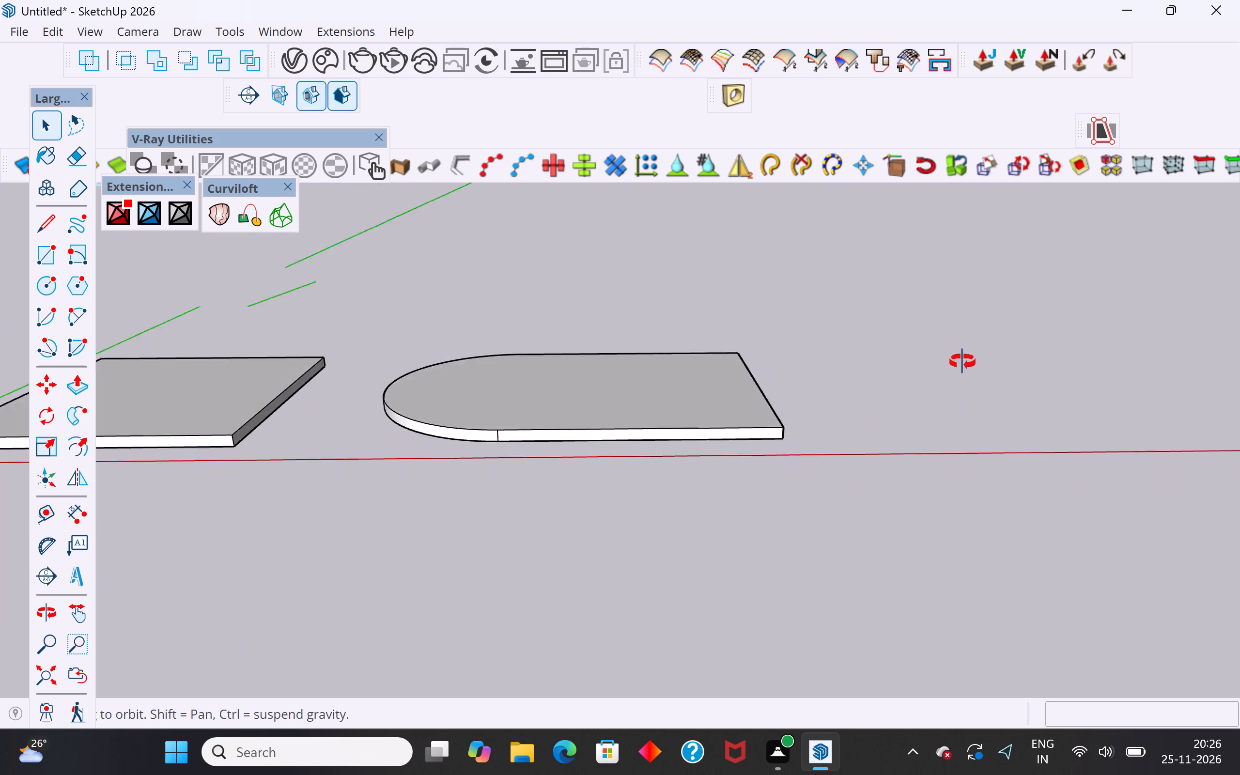
middle_drag(962, 362, 934, 408)
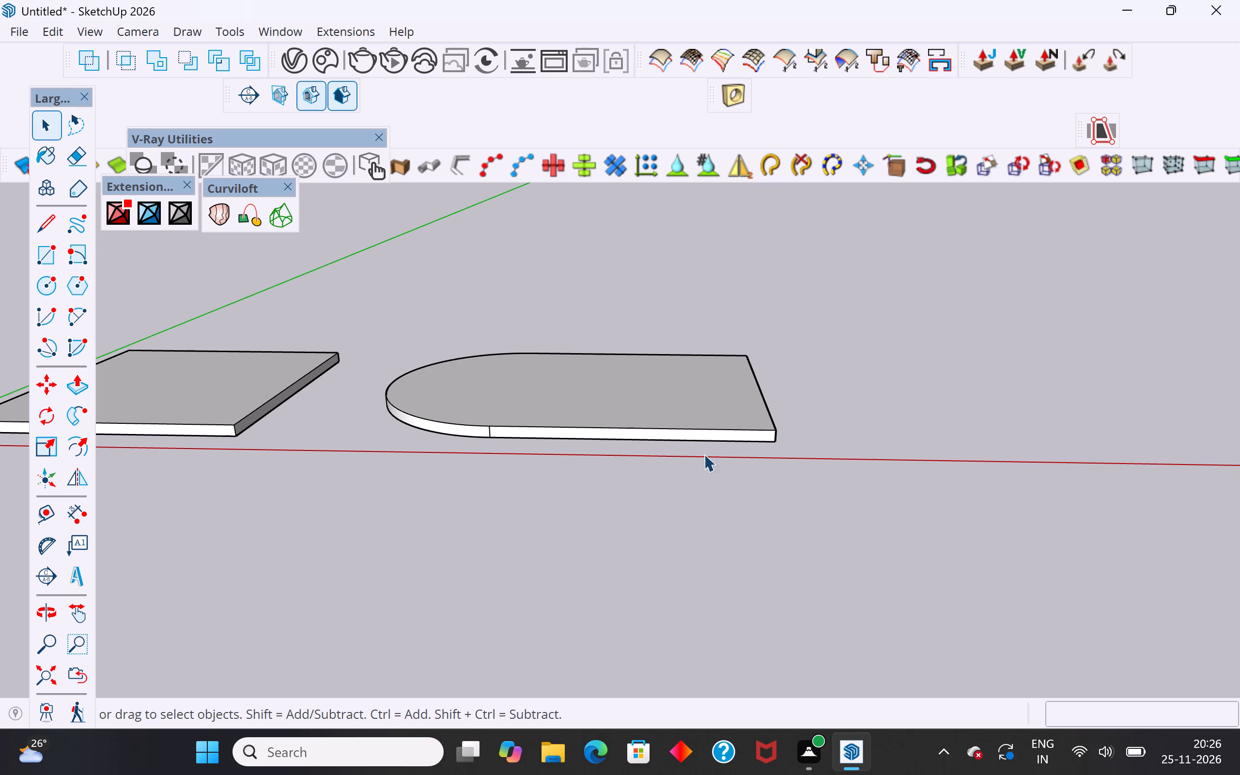
scroll(864, 451, up, 3)
middle_drag(744, 477, 760, 516)
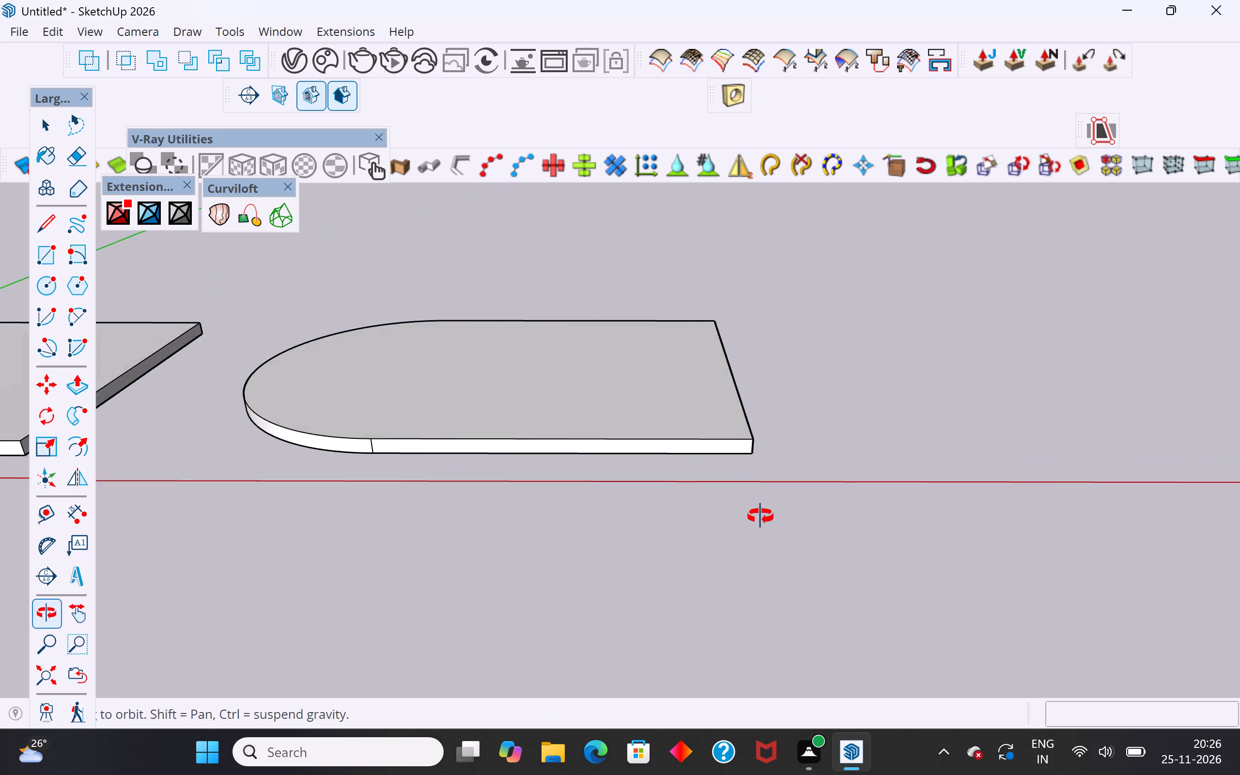
middle_drag(760, 516, 769, 558)
scroll(931, 419, down, 4)
middle_drag(922, 429, 939, 351)
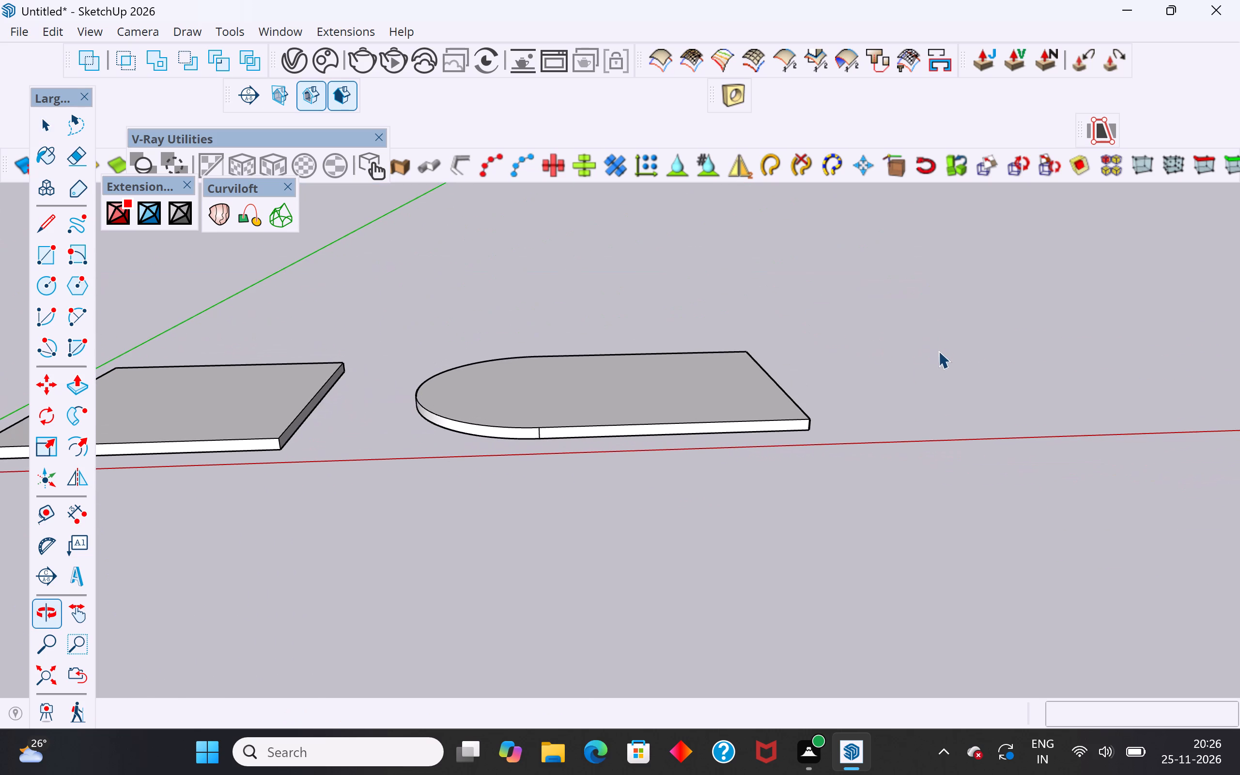
middle_drag(925, 431, 852, 431)
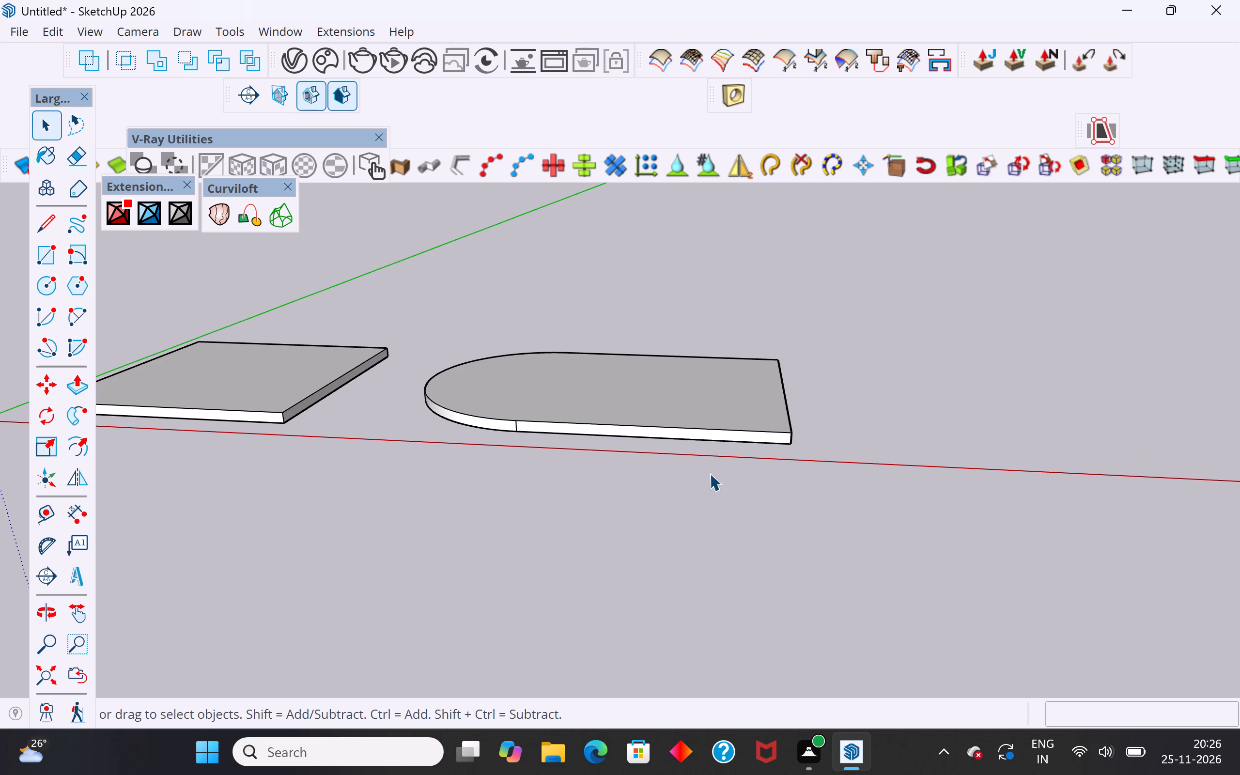
scroll(709, 473, up, 4)
middle_drag(804, 470, 802, 515)
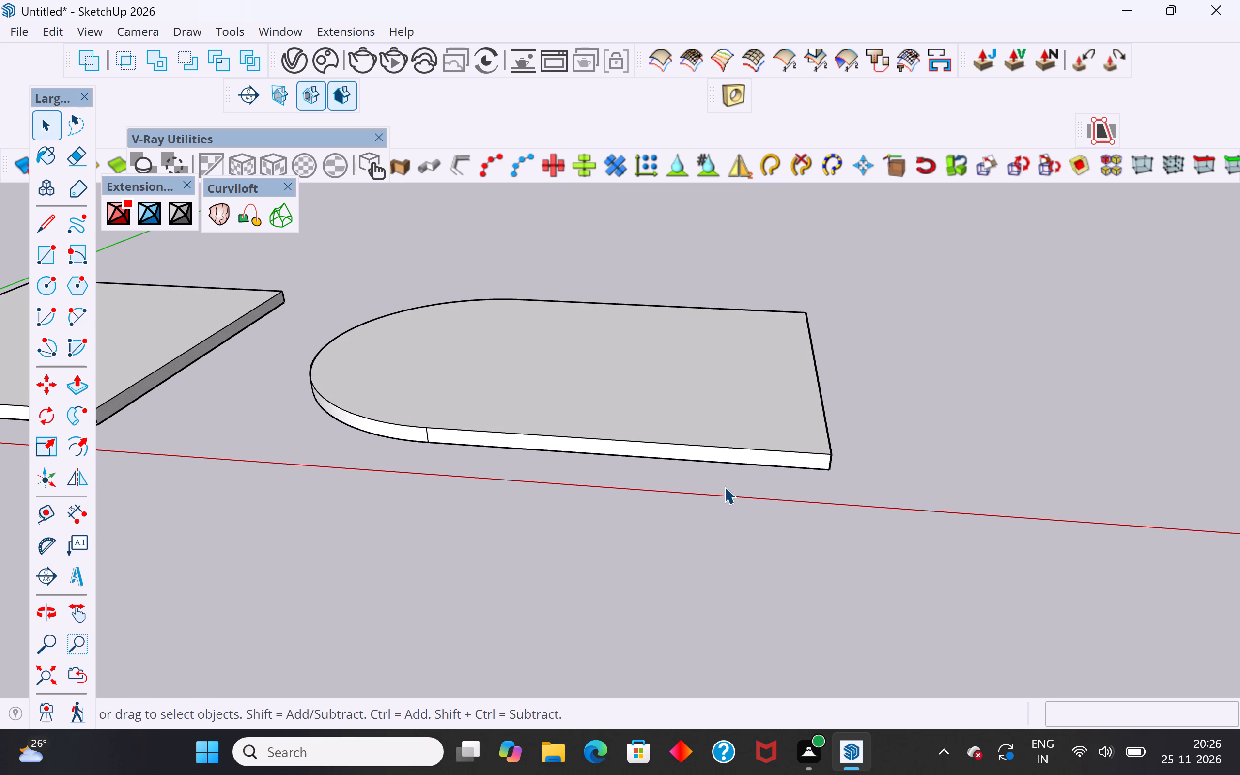
scroll(733, 450, down, 4)
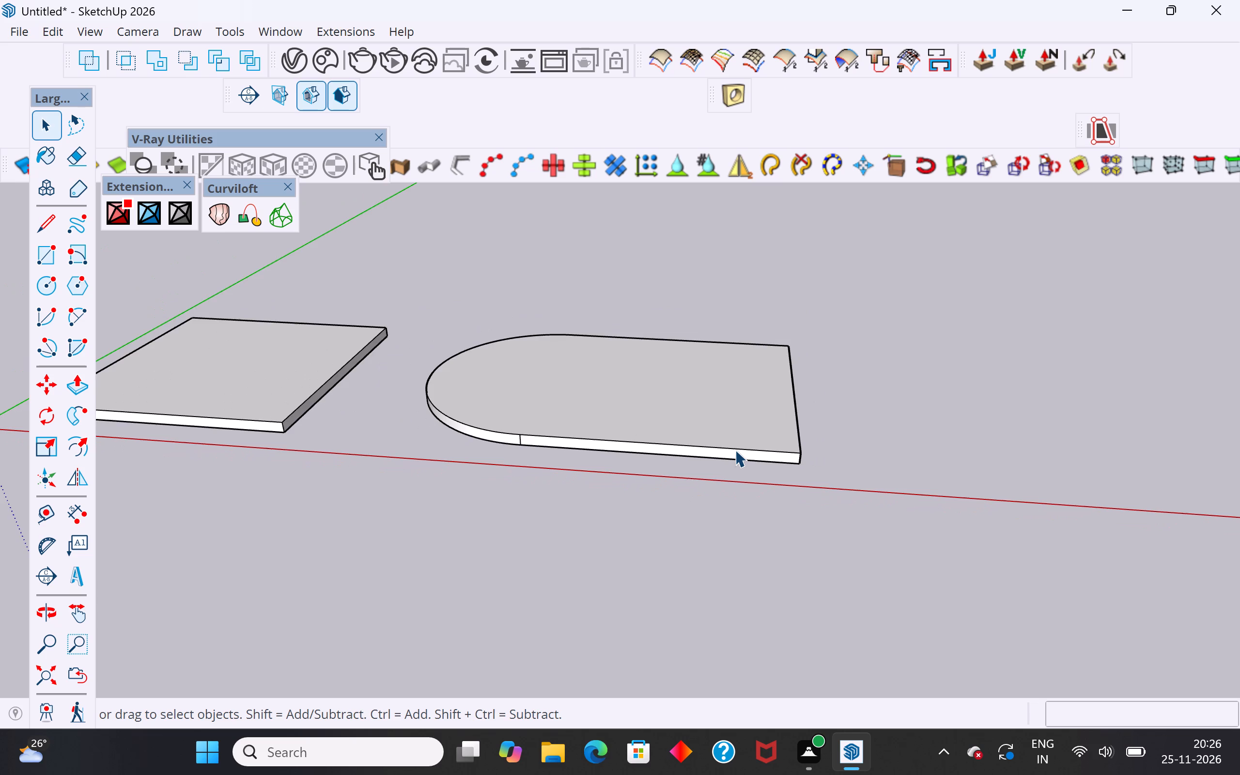
Examine the square and round-ended slabs, selecting each group in turn.
scroll(735, 449, down, 4)
scroll(787, 426, down, 5)
middle_drag(813, 418, 567, 509)
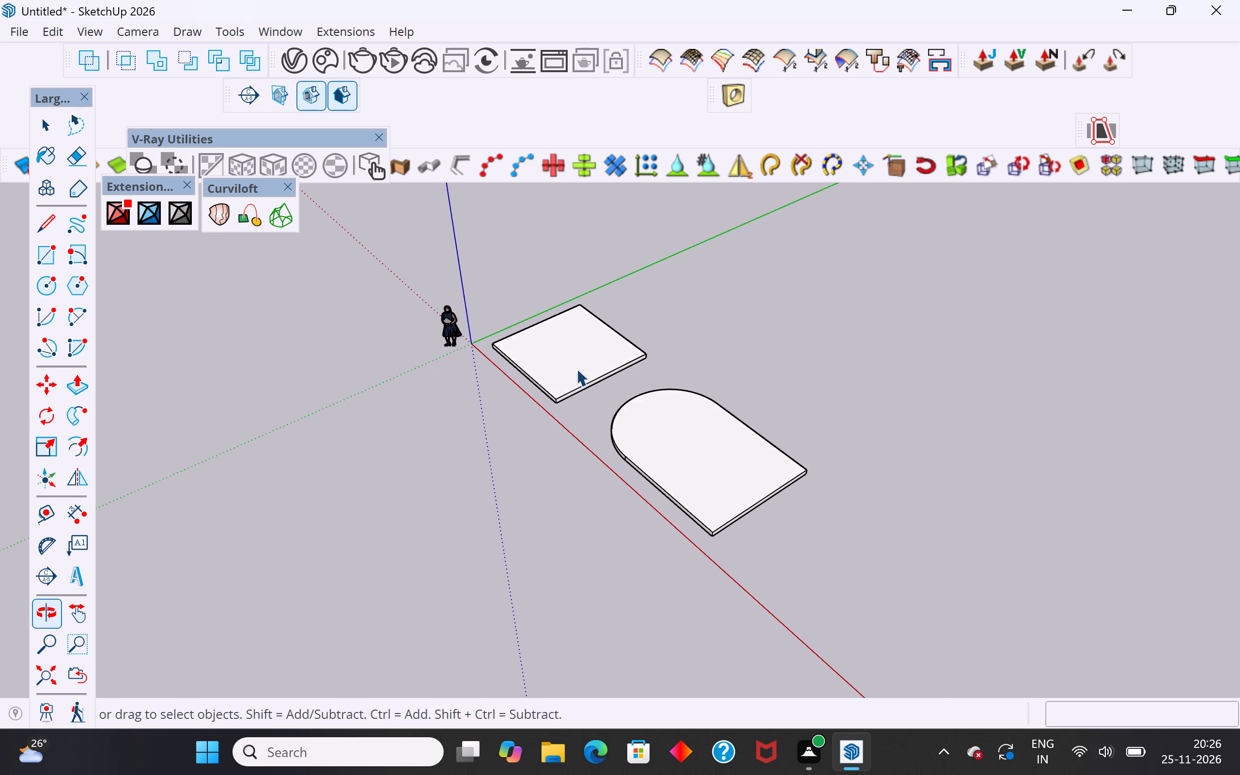
click(576, 359)
middle_drag(584, 459, 918, 426)
scroll(518, 446, up, 7)
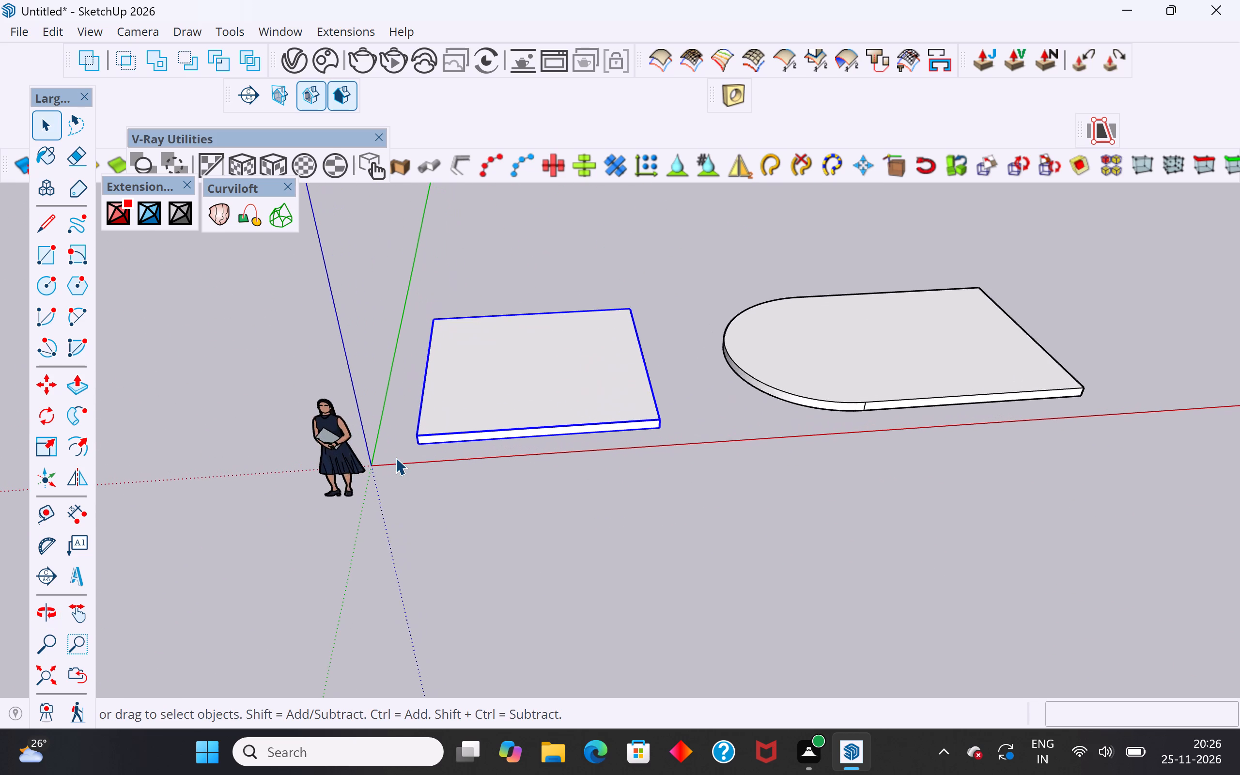
scroll(395, 457, up, 2)
click(951, 344)
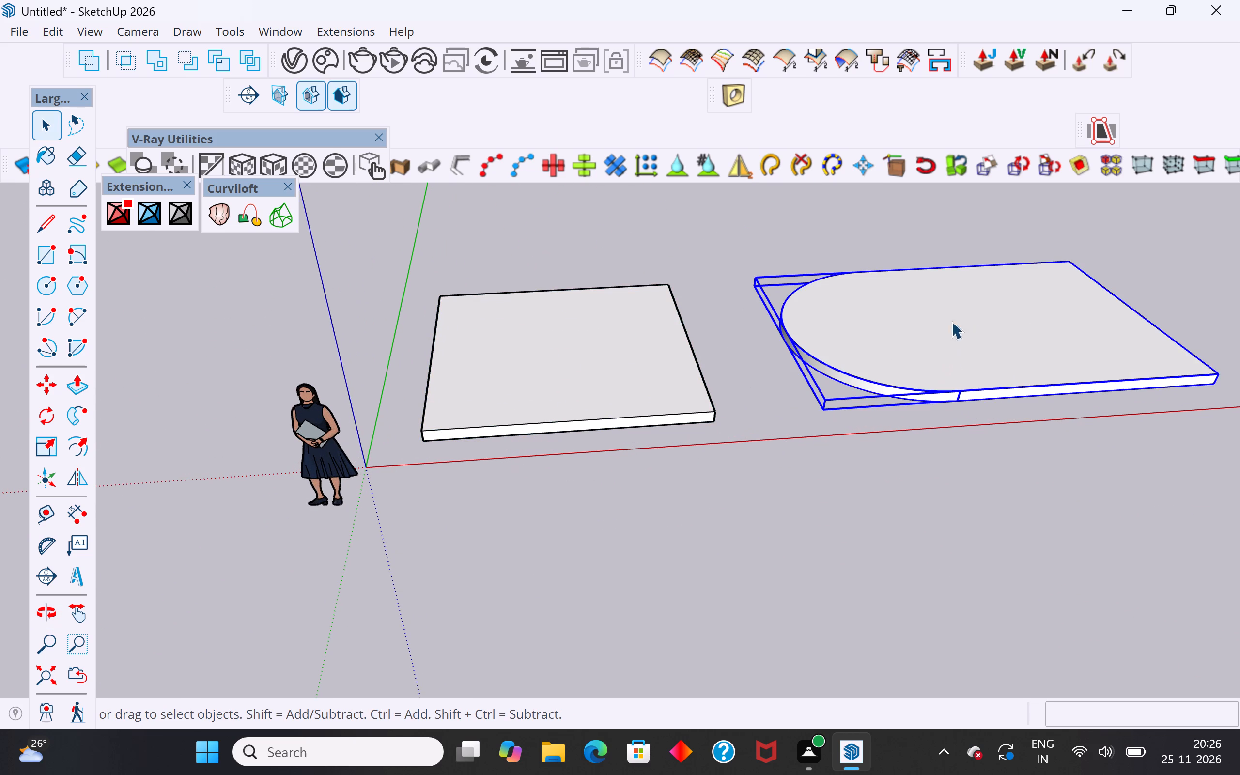
Inside the round-ended slab's group, offset the top face outline outward by 5", and leave the group.
scroll(457, 429, down, 5)
triple_click(821, 356)
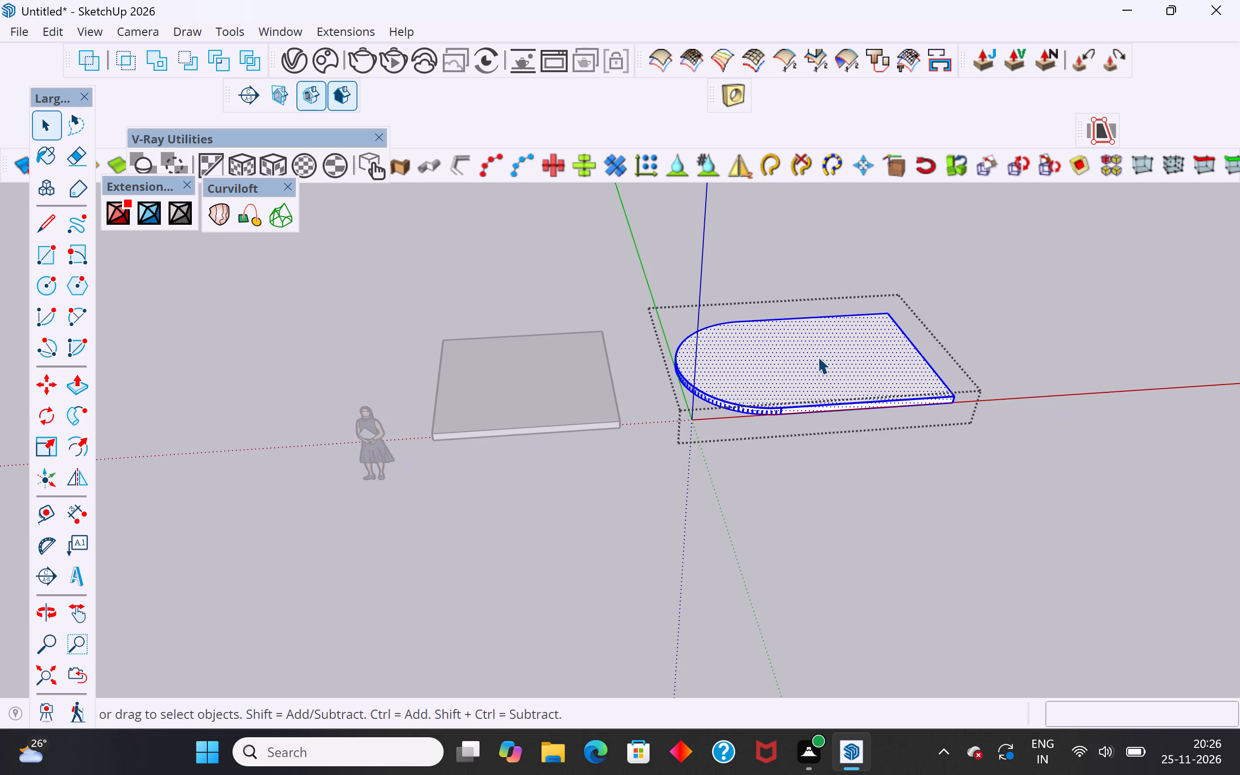
click(817, 349)
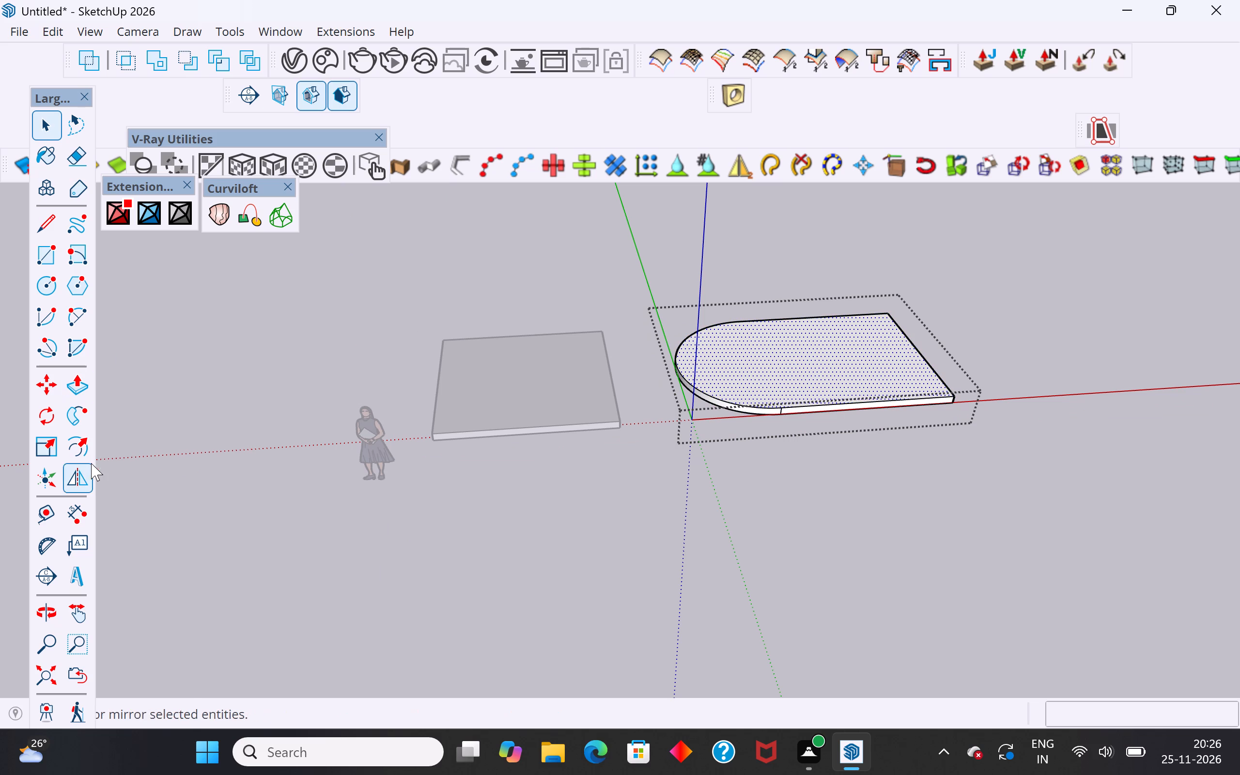
click(81, 440)
click(775, 361)
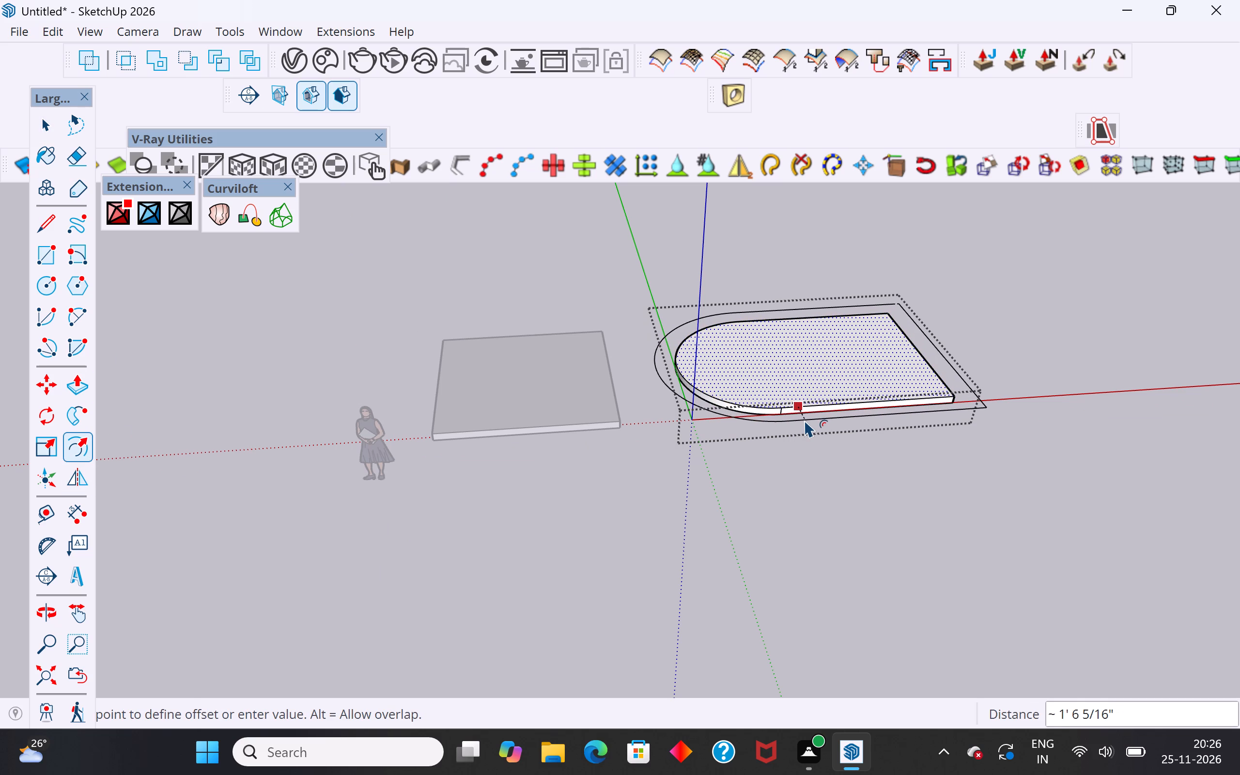
text(5")
key(Return)
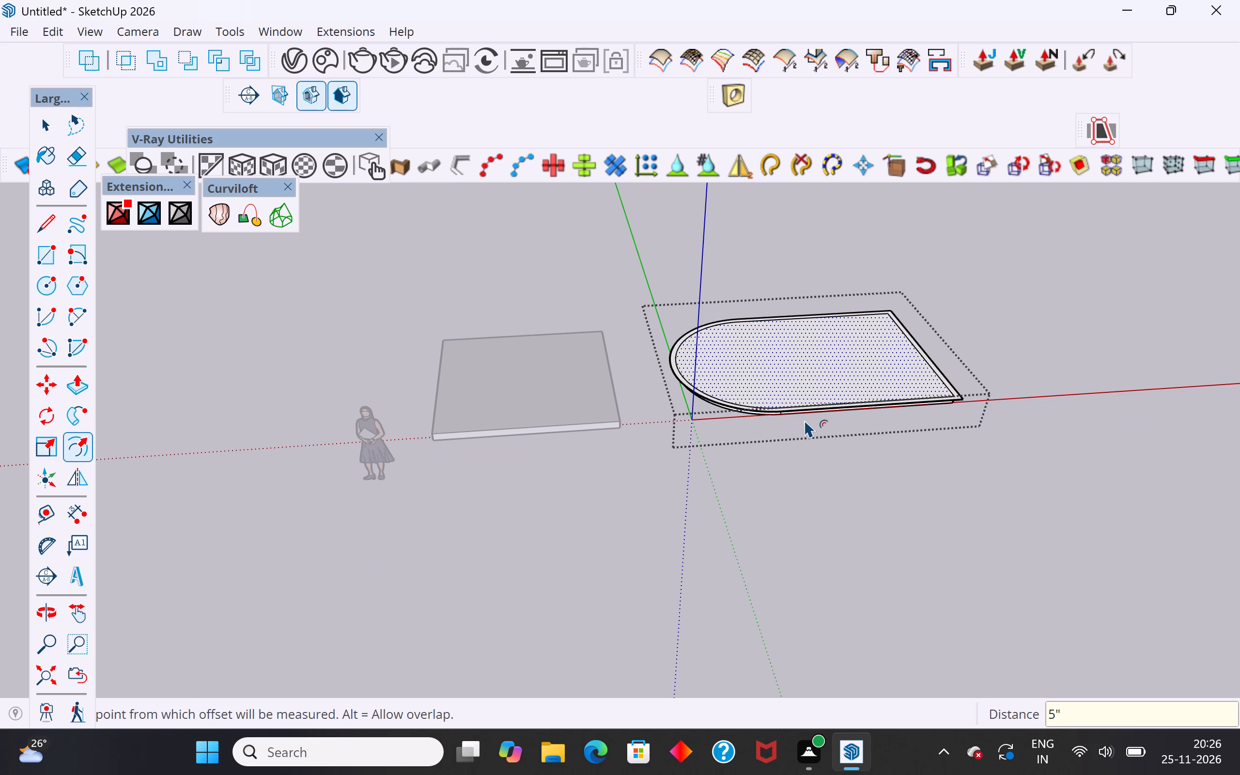
click(40, 131)
click(198, 404)
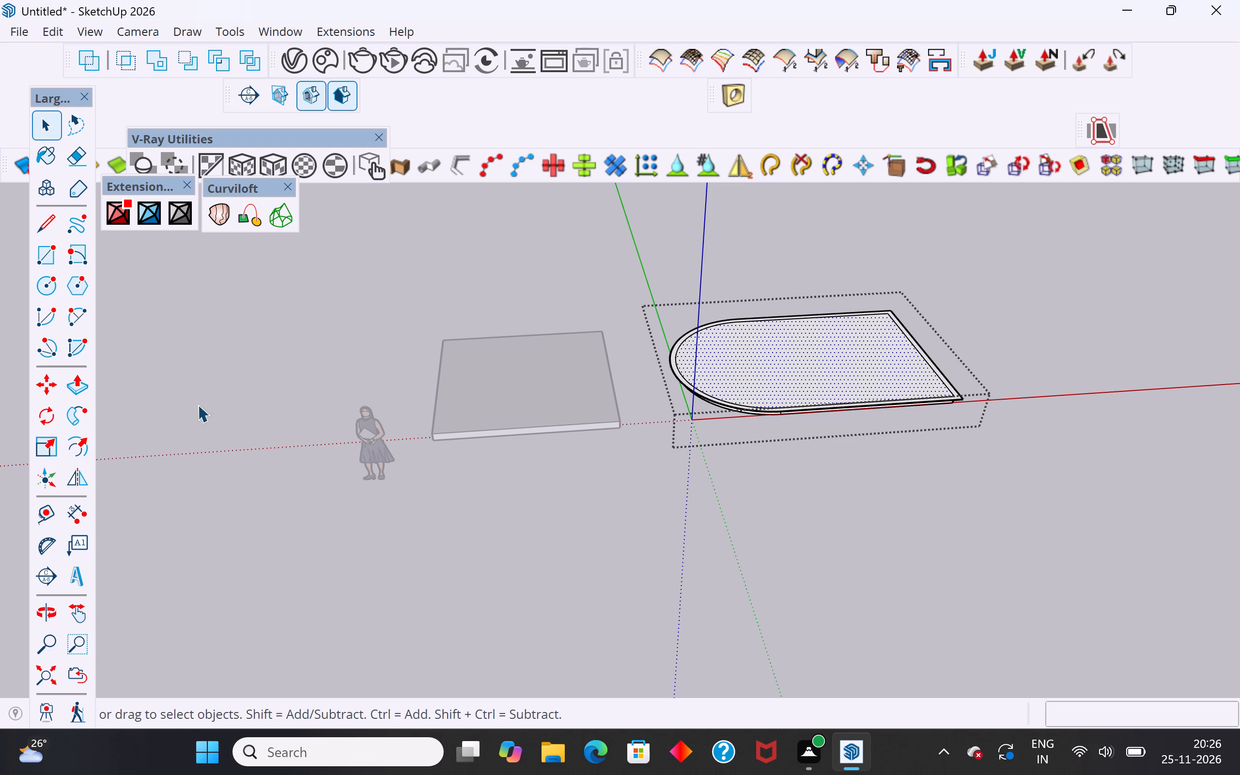
click(828, 453)
Reopen the round-ended slab's group for editing.
middle_drag(854, 456, 471, 505)
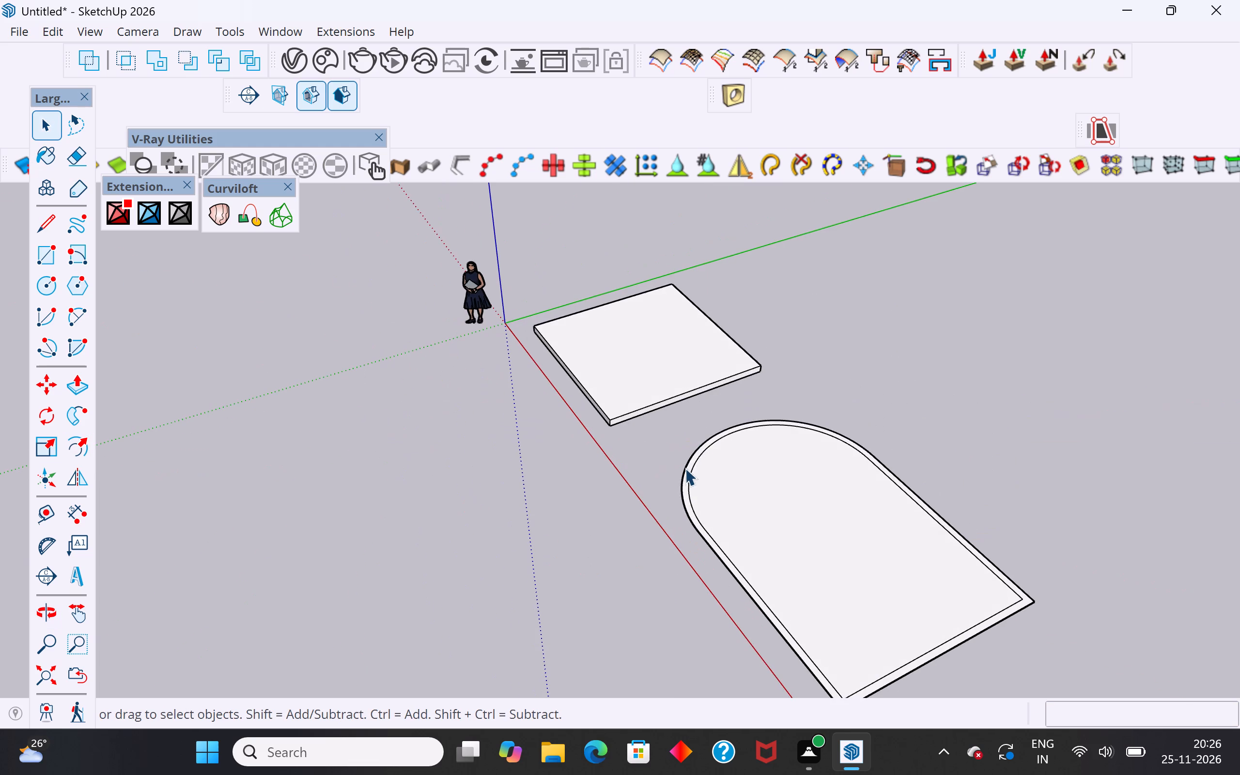
scroll(697, 480, up, 6)
click(749, 455)
double_click(789, 451)
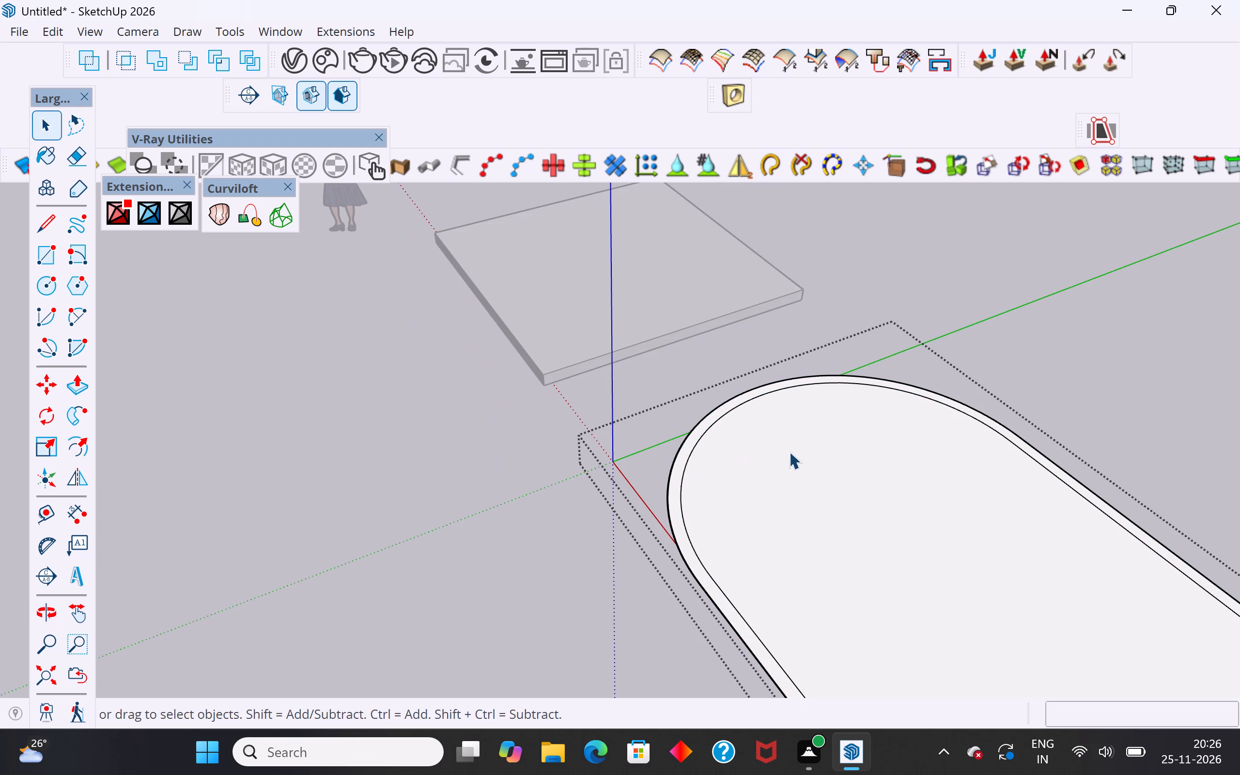
click(808, 447)
scroll(511, 391, down, 5)
middle_drag(669, 582, 750, 558)
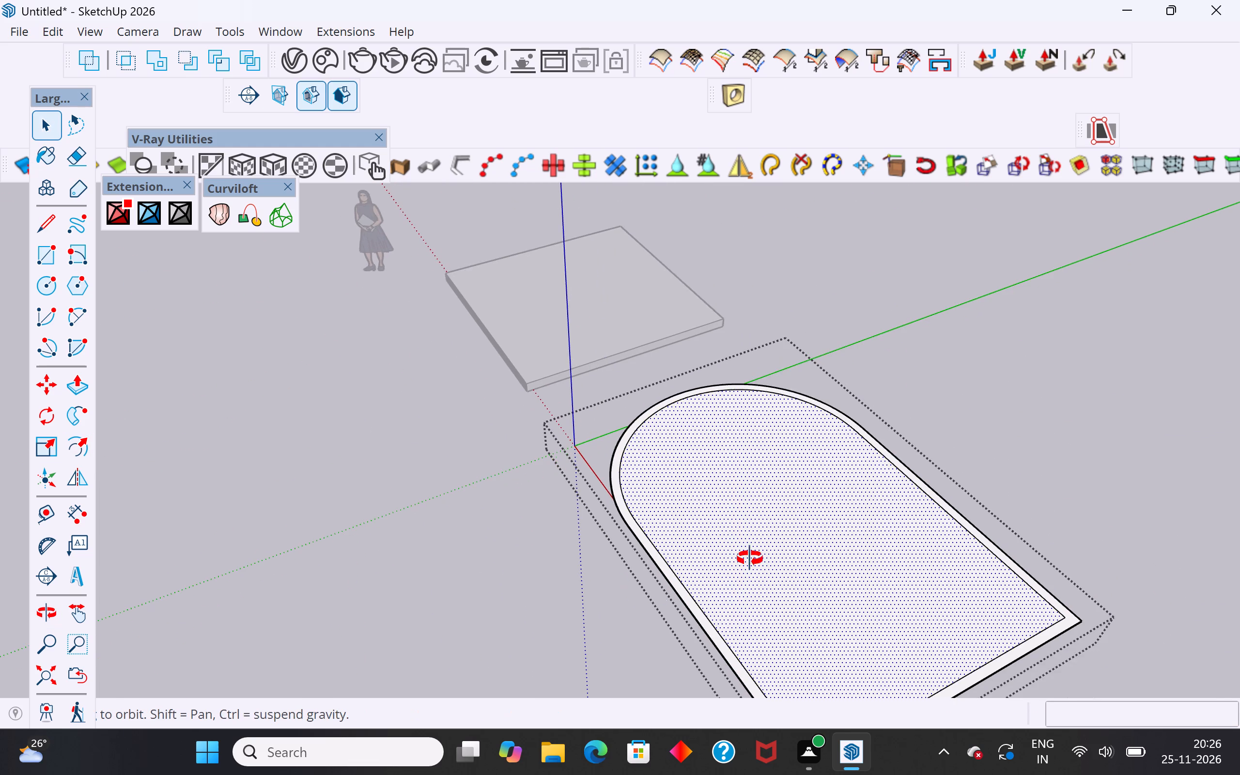
middle_drag(750, 558, 812, 592)
click(1102, 346)
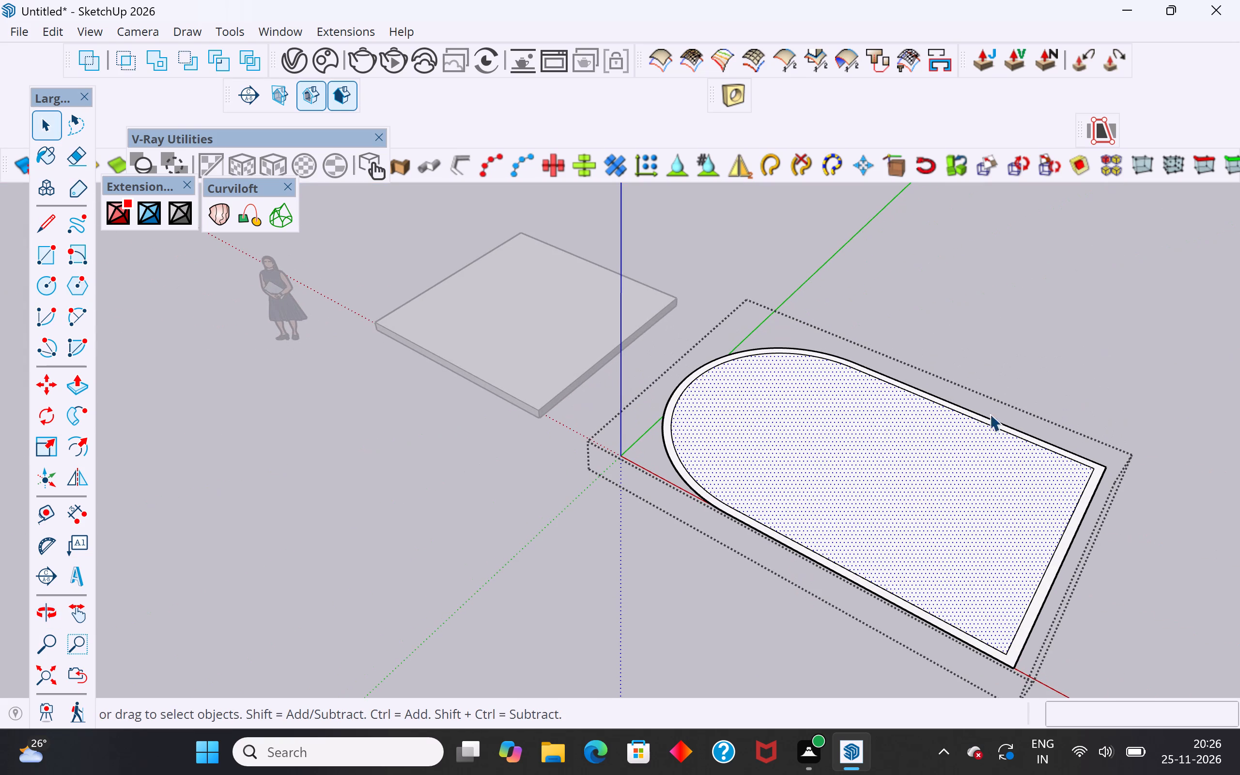
Copy the 5" border ring with its edges about 24' along the red axis, beyond the slab, and leave the group.
scroll(926, 403, up, 5)
click(936, 393)
double_click(936, 393)
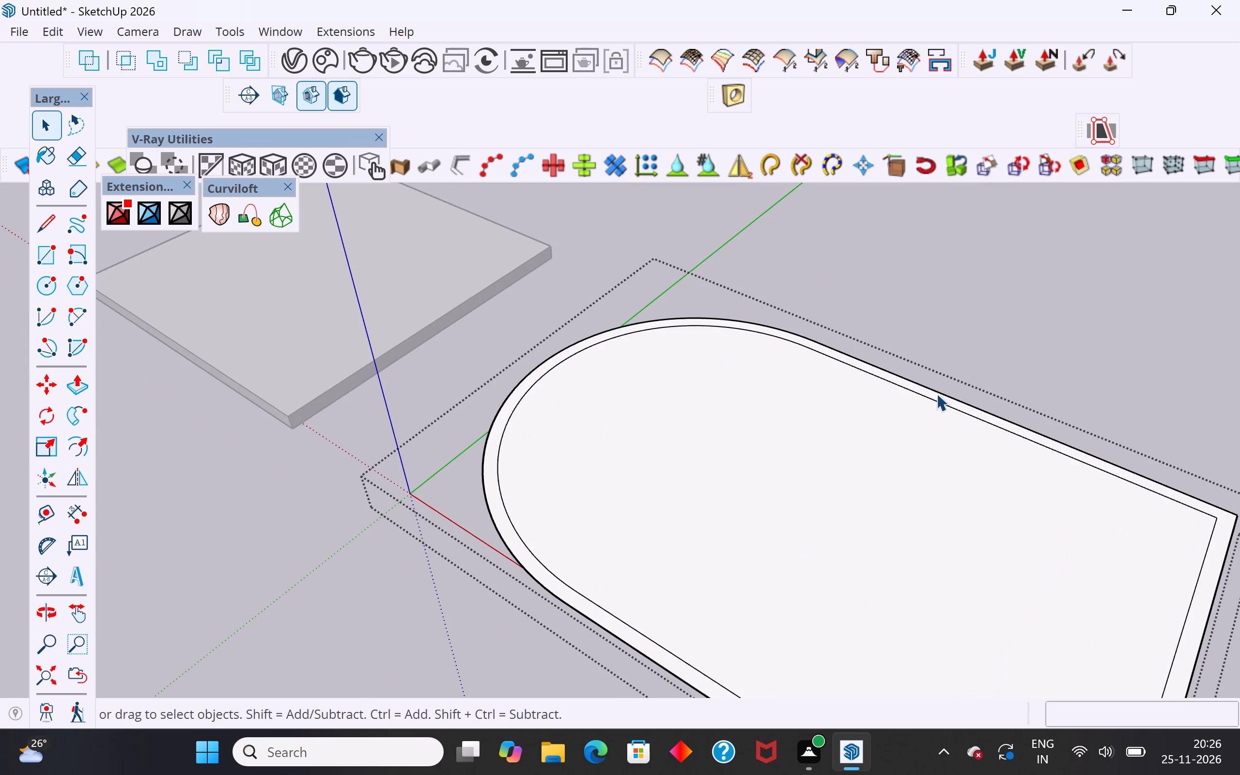
click(939, 399)
double_click(942, 398)
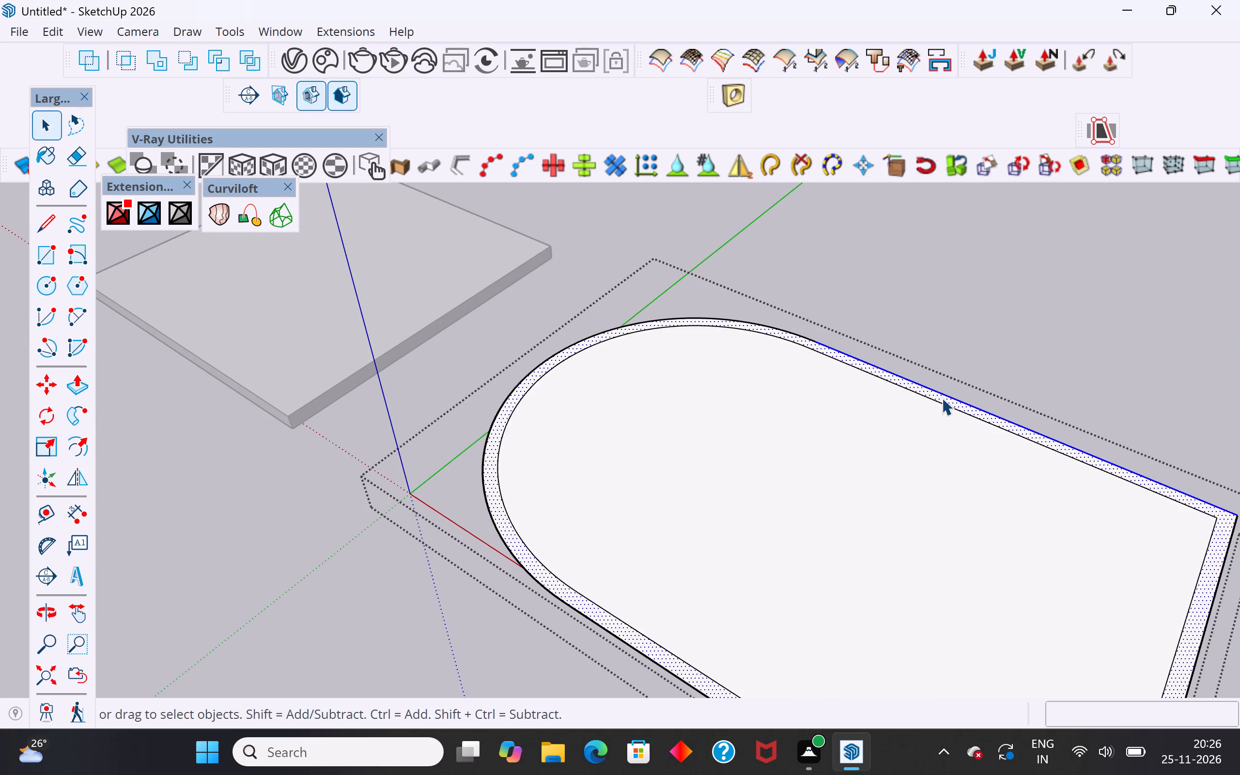
scroll(519, 437, down, 7)
middle_drag(521, 453, 709, 380)
key(m)
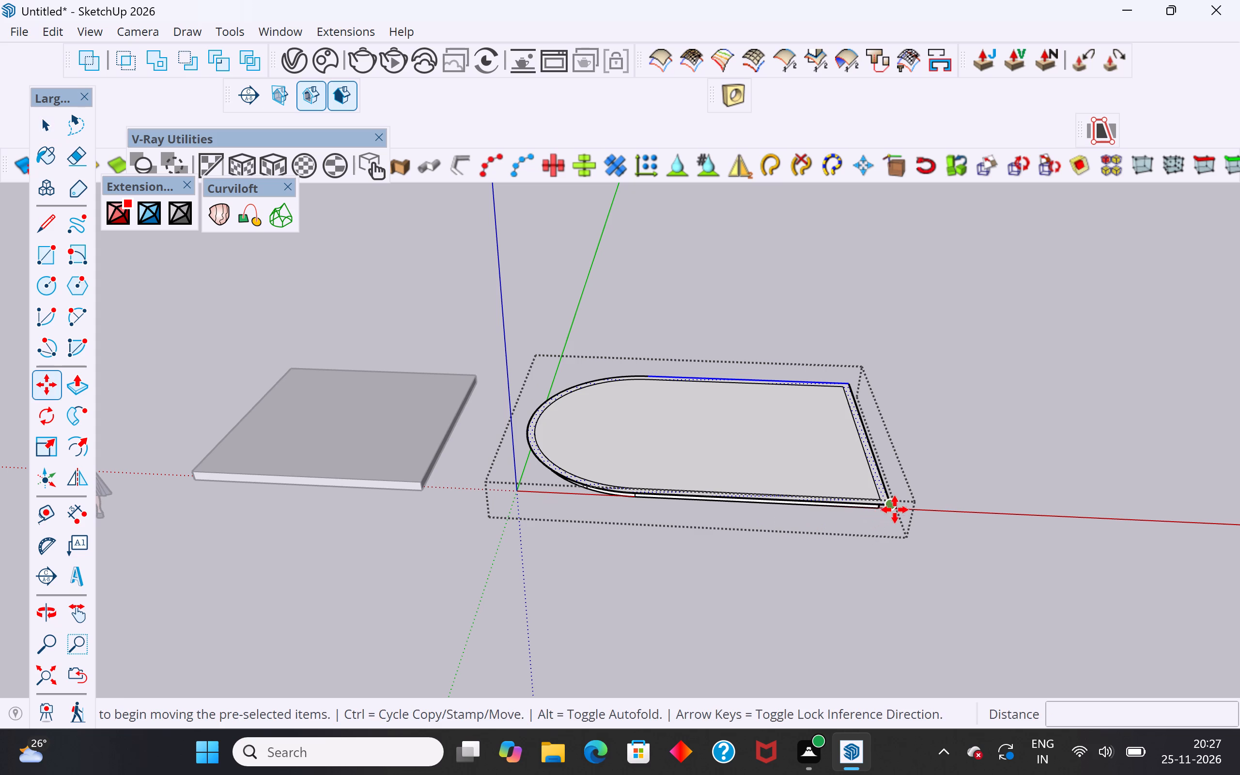
ctrl+click(887, 502)
scroll(406, 369, down, 4)
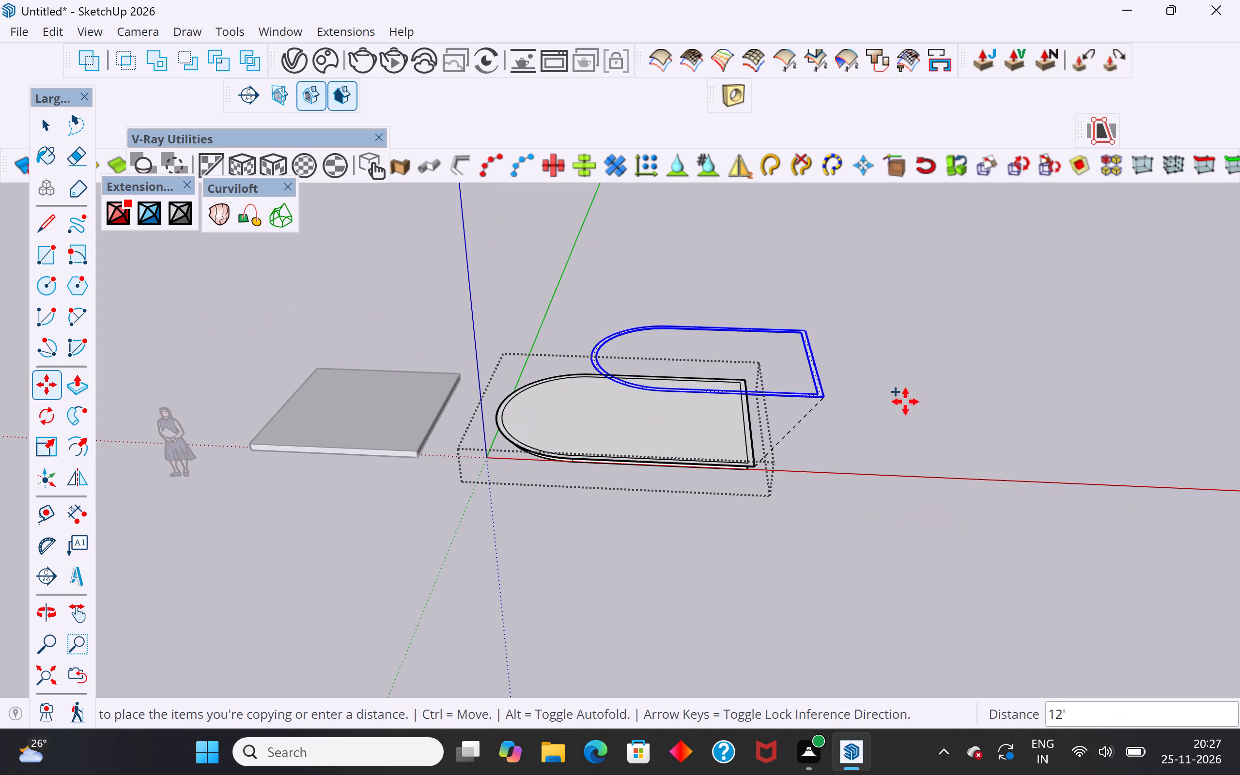
click(1126, 475)
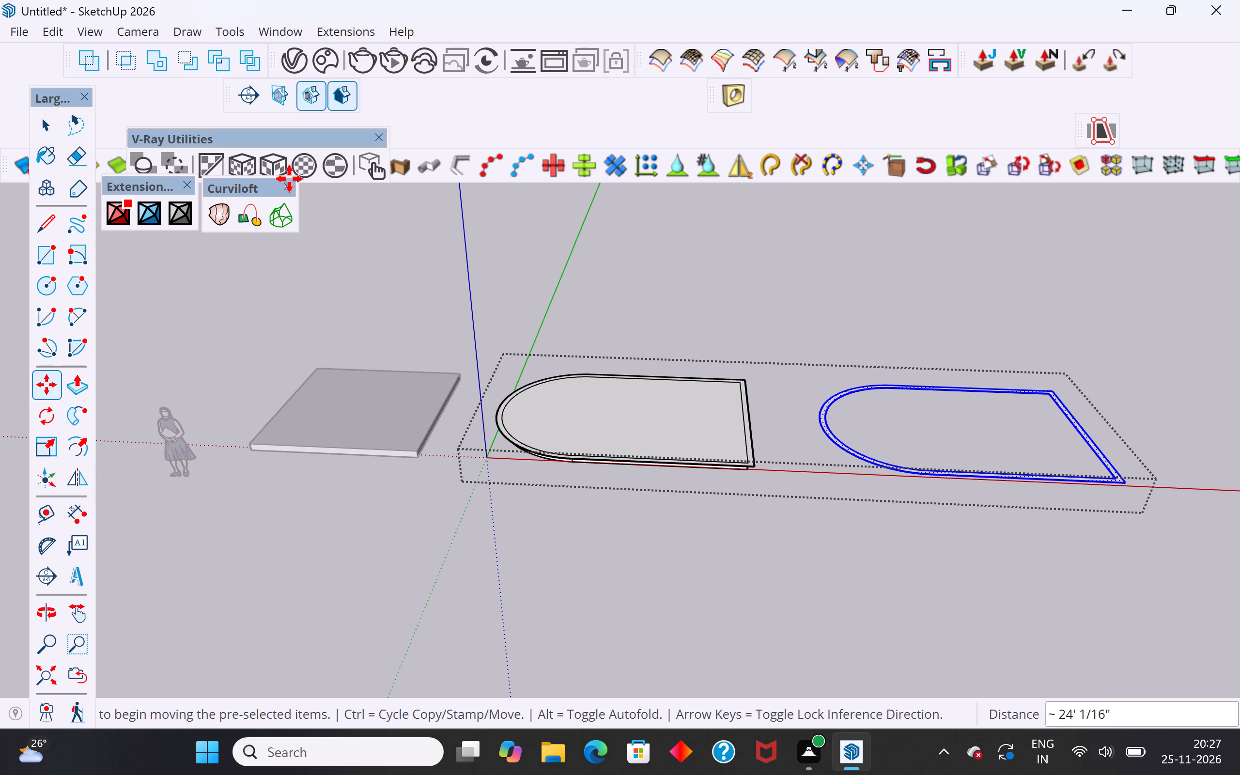
click(45, 121)
click(643, 276)
Explode the group that holds the round-ended slab and the copied ring.
click(672, 404)
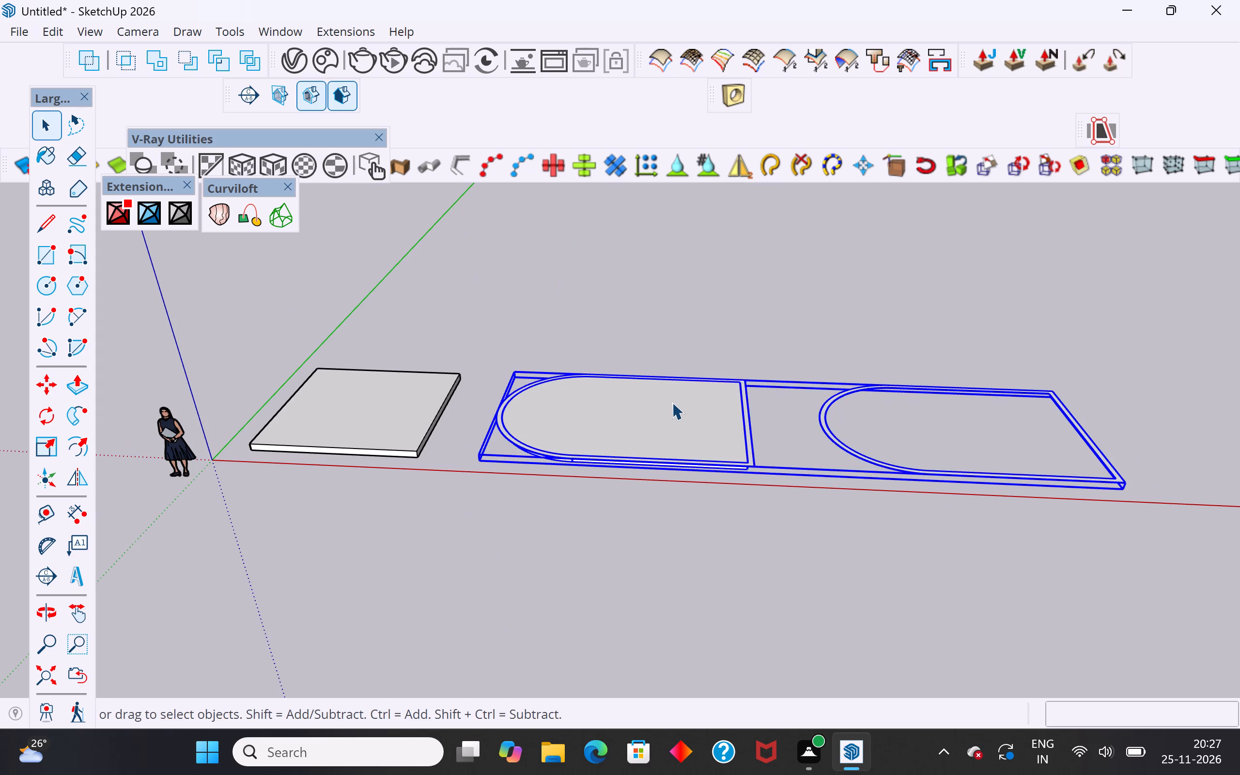
right_click(672, 402)
click(728, 140)
click(784, 520)
Delete the border face around the original round-ended slab and the outer edge along its straight end.
scroll(750, 461, up, 3)
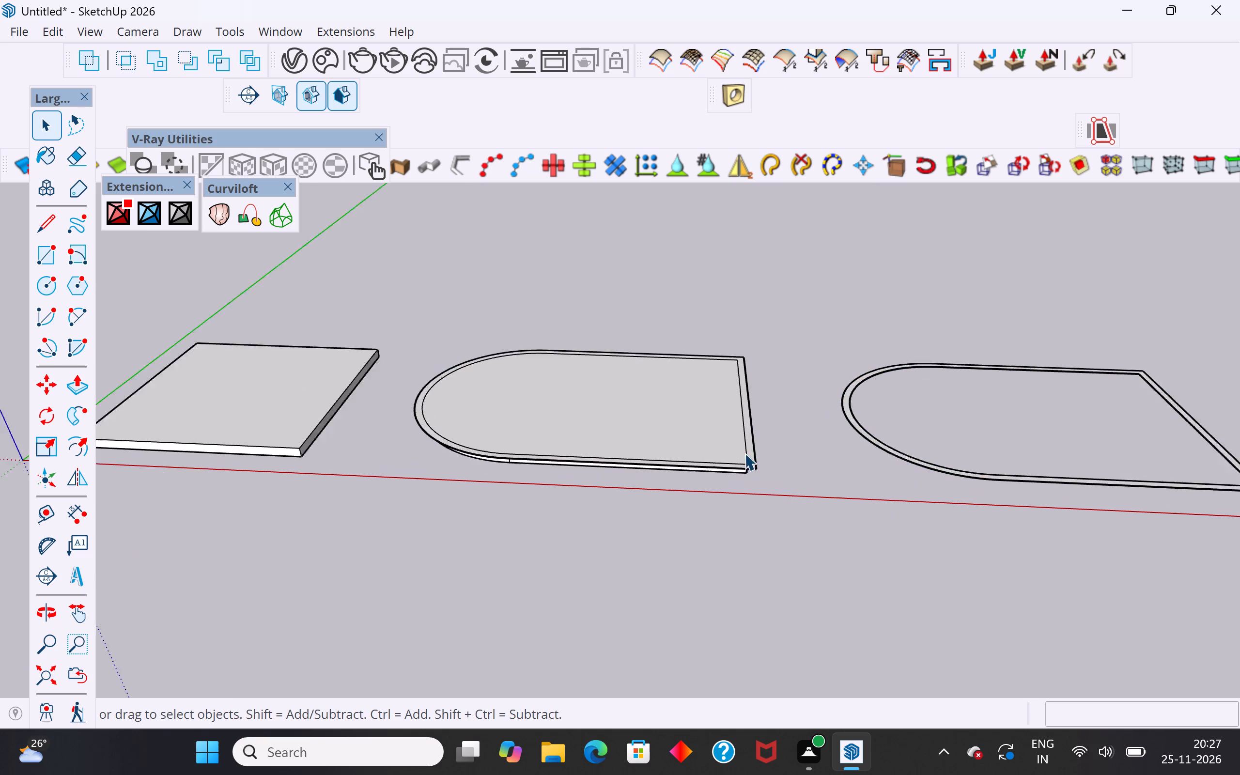
scroll(744, 453, up, 8)
middle_drag(763, 493, 784, 581)
click(765, 491)
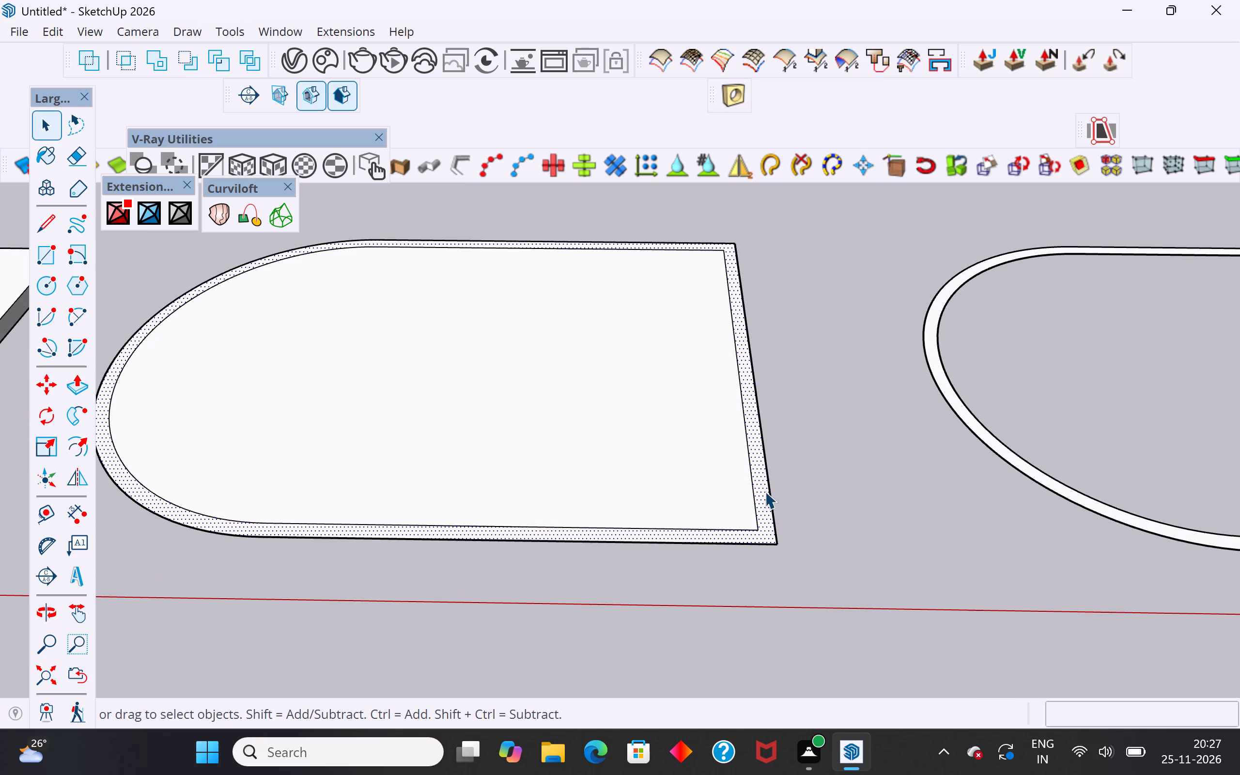
key(Delete)
click(772, 491)
key(Delete)
Delete the two leftover outer border edges along the long straight sides of the round-ended slab.
middle_drag(736, 274, 635, 380)
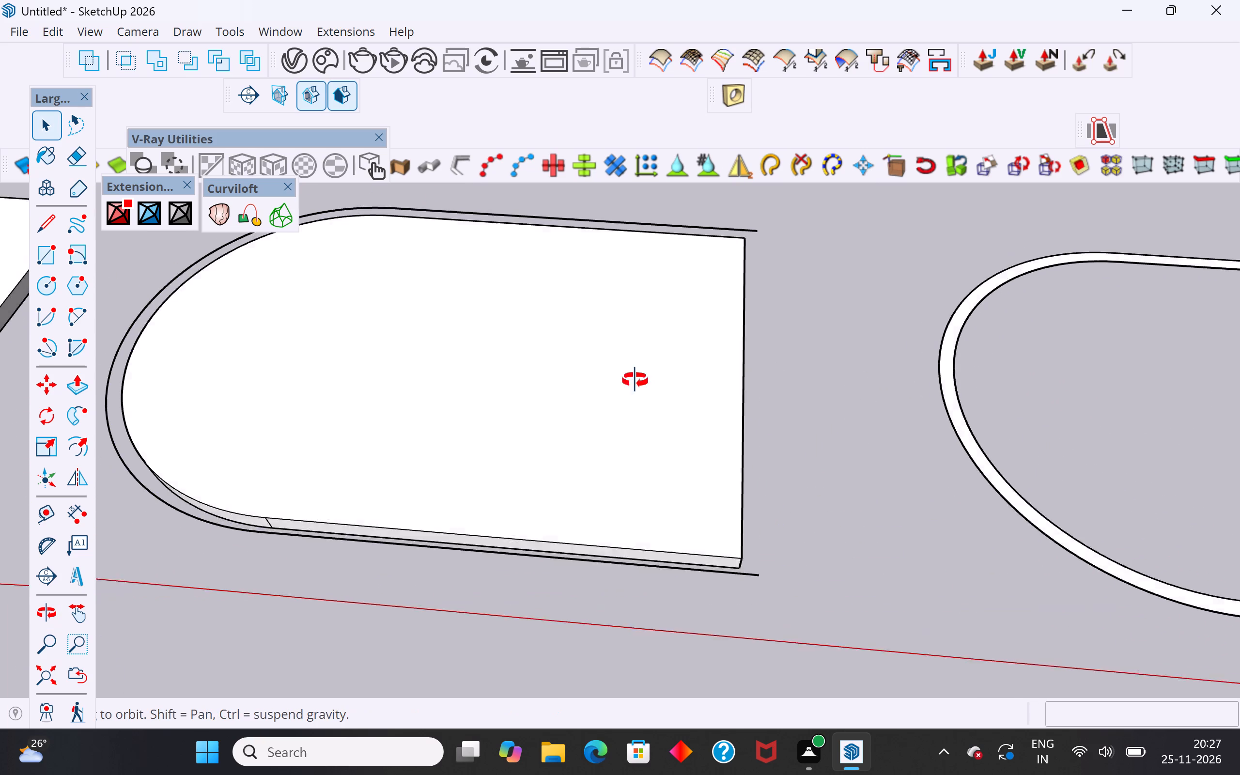
middle_drag(635, 380, 298, 352)
scroll(921, 443, up, 5)
click(927, 434)
key(Delete)
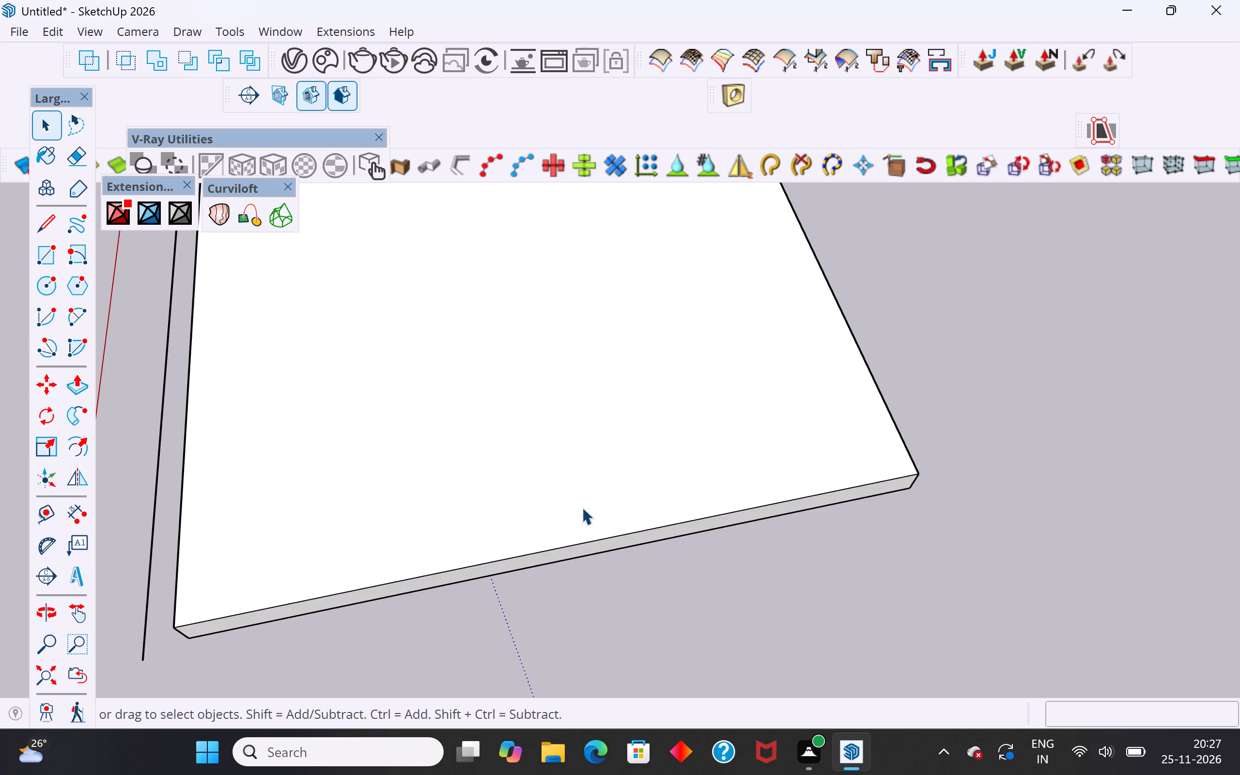
click(157, 486)
key(Delete)
Delete the leftover outer half-circle edge around the curved end of the round-ended slab.
scroll(694, 552, down, 6)
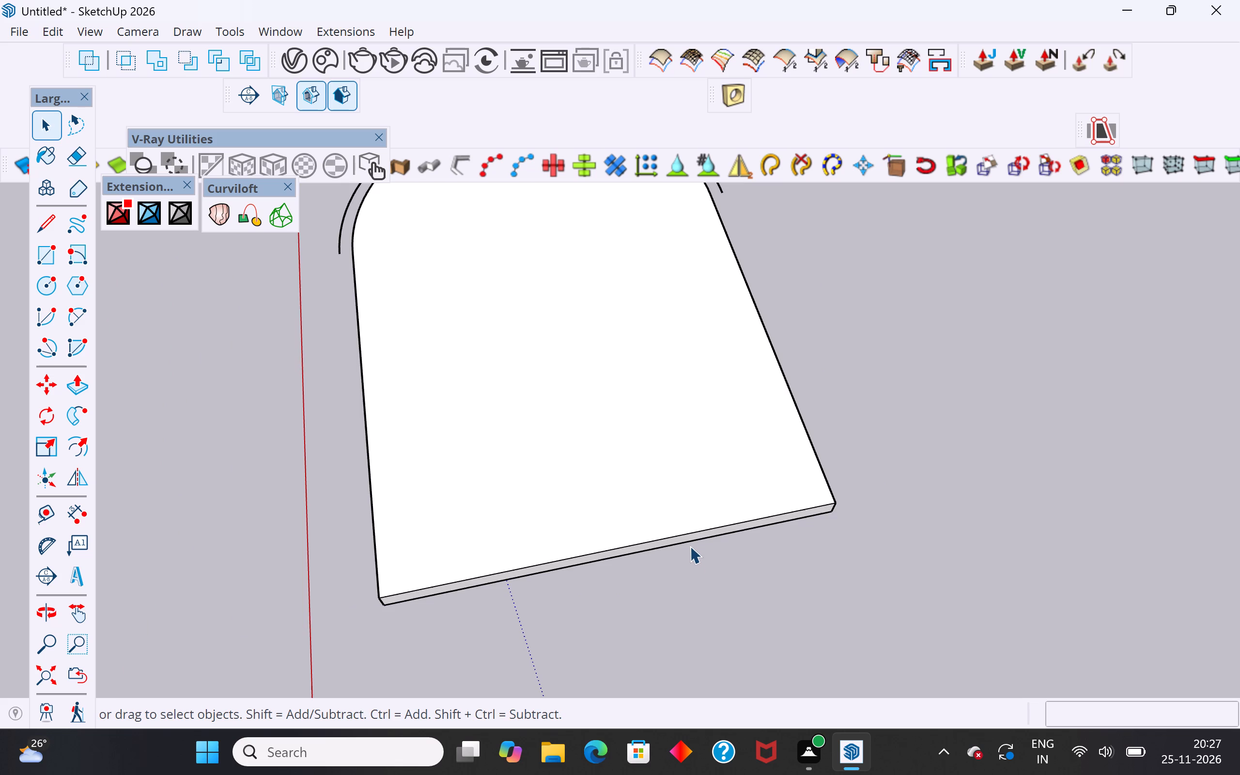
scroll(690, 546, down, 4)
middle_drag(449, 595, 857, 415)
scroll(402, 465, up, 4)
middle_drag(549, 396, 533, 516)
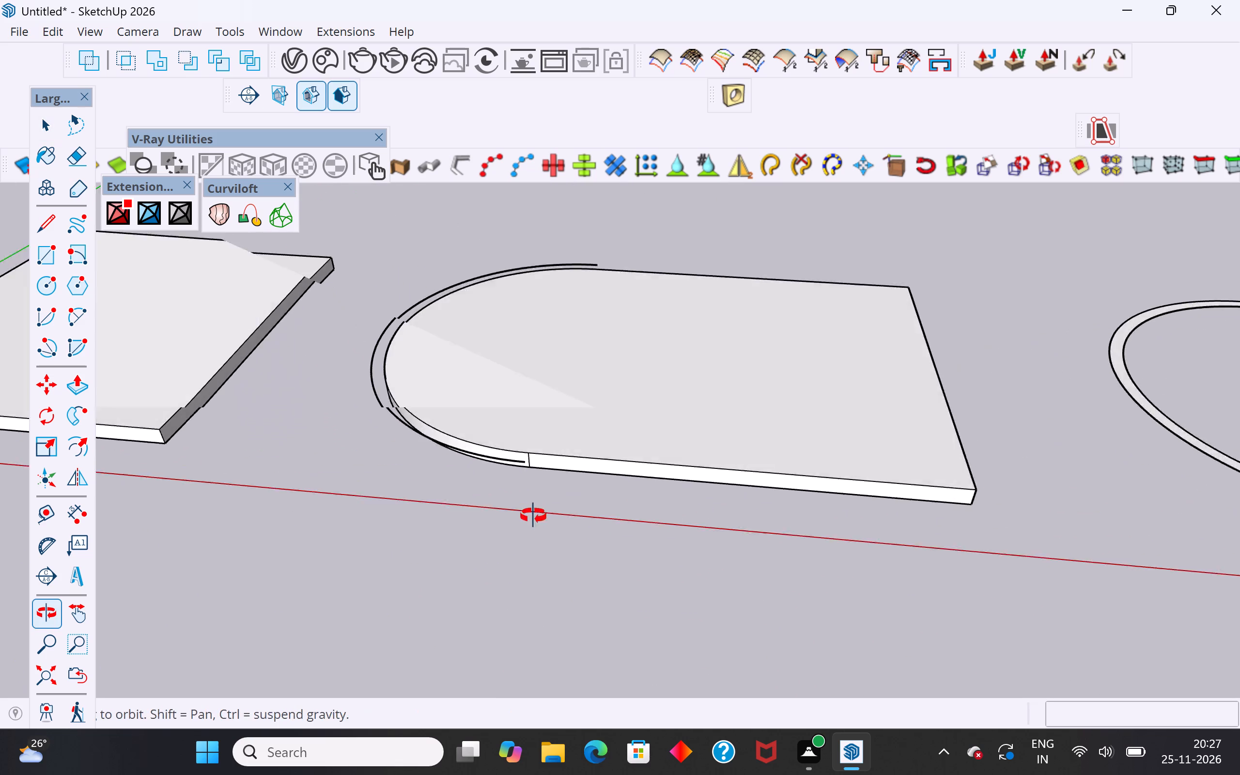
middle_drag(533, 516, 531, 524)
scroll(502, 501, up, 3)
middle_drag(615, 481, 486, 561)
click(459, 498)
key(Delete)
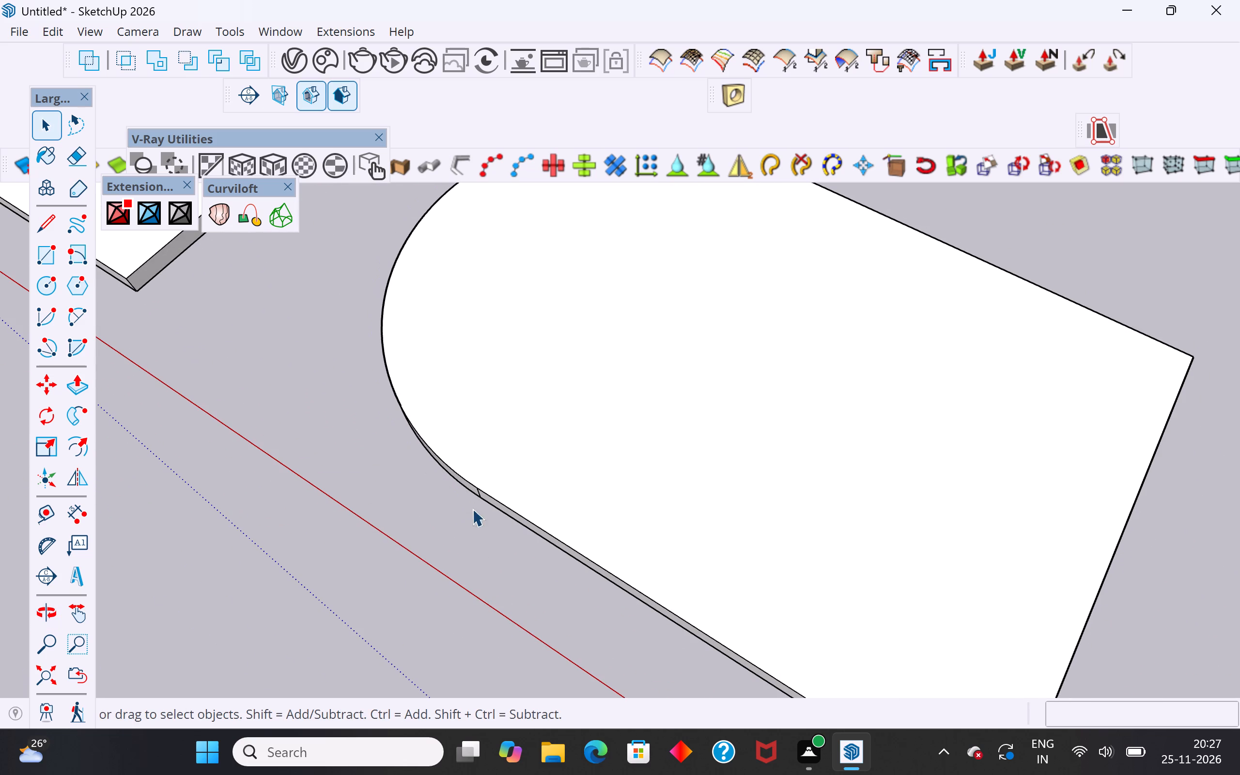
Examine the two slabs and the copied border ring from several angles and distances.
middle_drag(525, 575, 819, 518)
scroll(353, 524, down, 11)
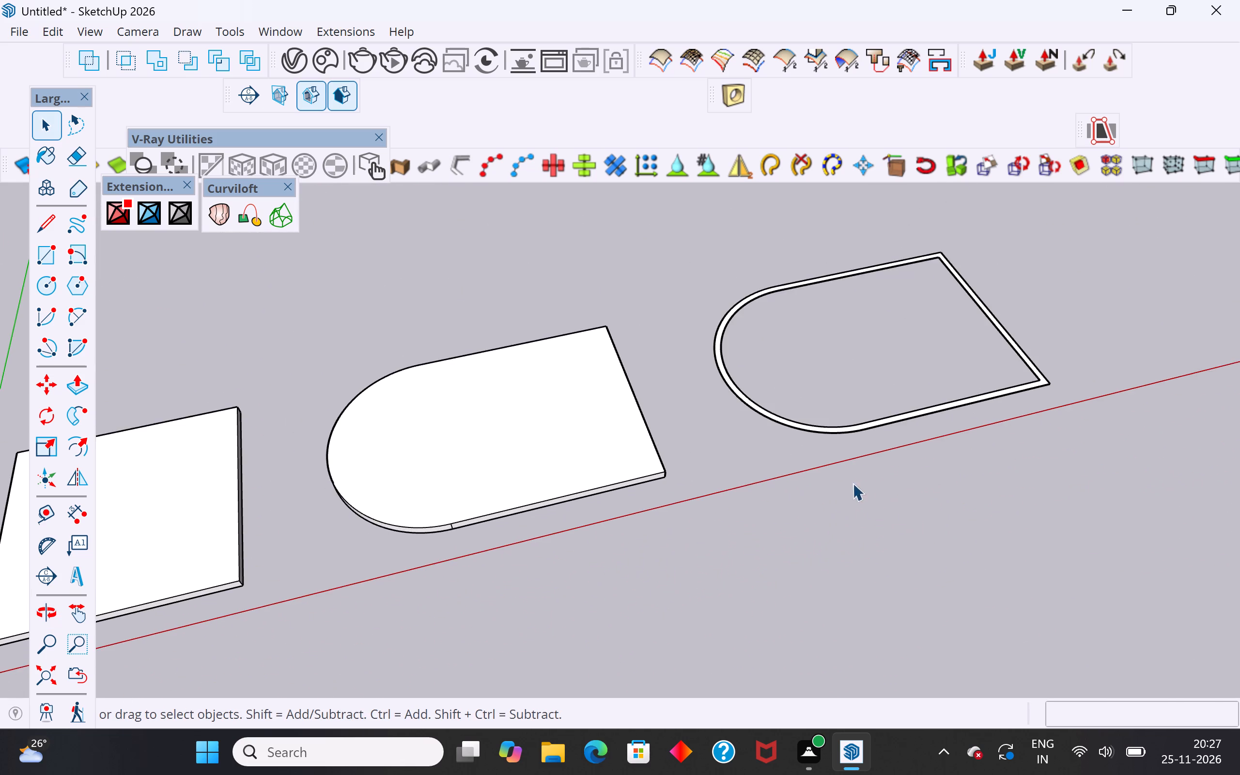
scroll(598, 439, down, 4)
middle_drag(864, 469, 758, 334)
scroll(854, 468, up, 3)
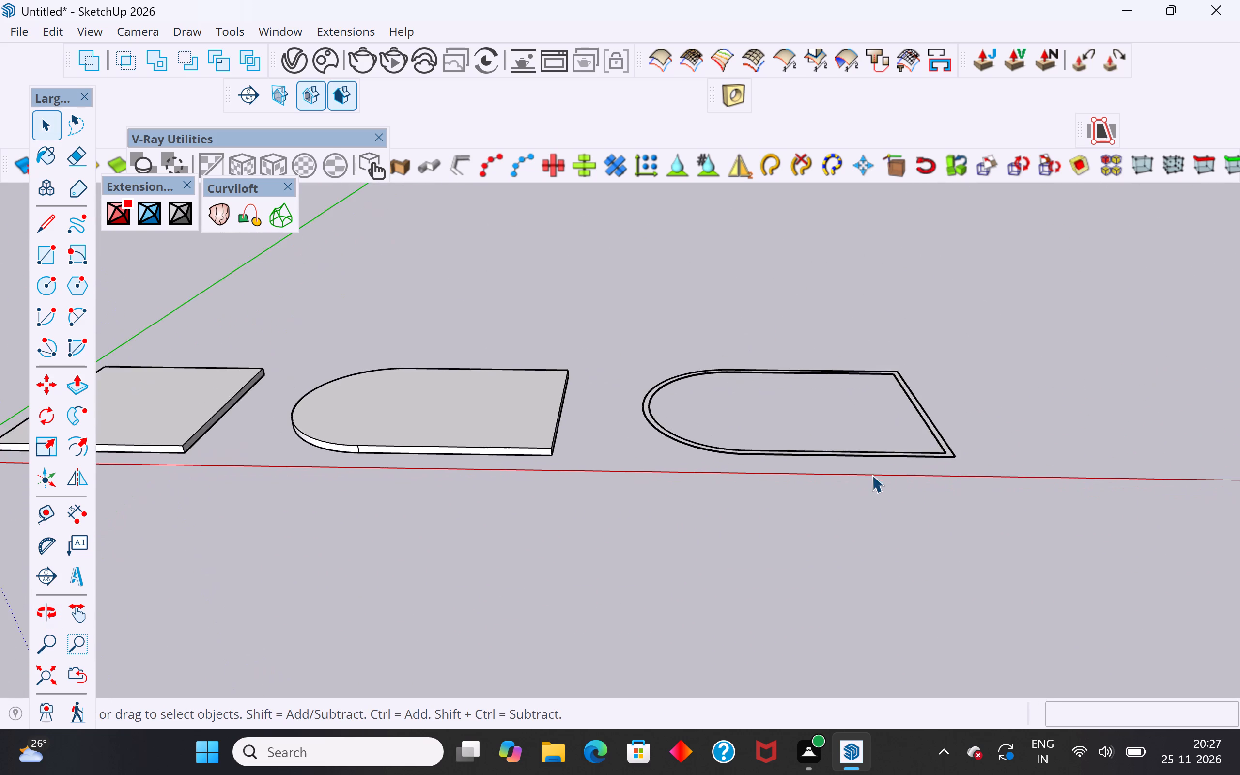
middle_drag(900, 439, 908, 403)
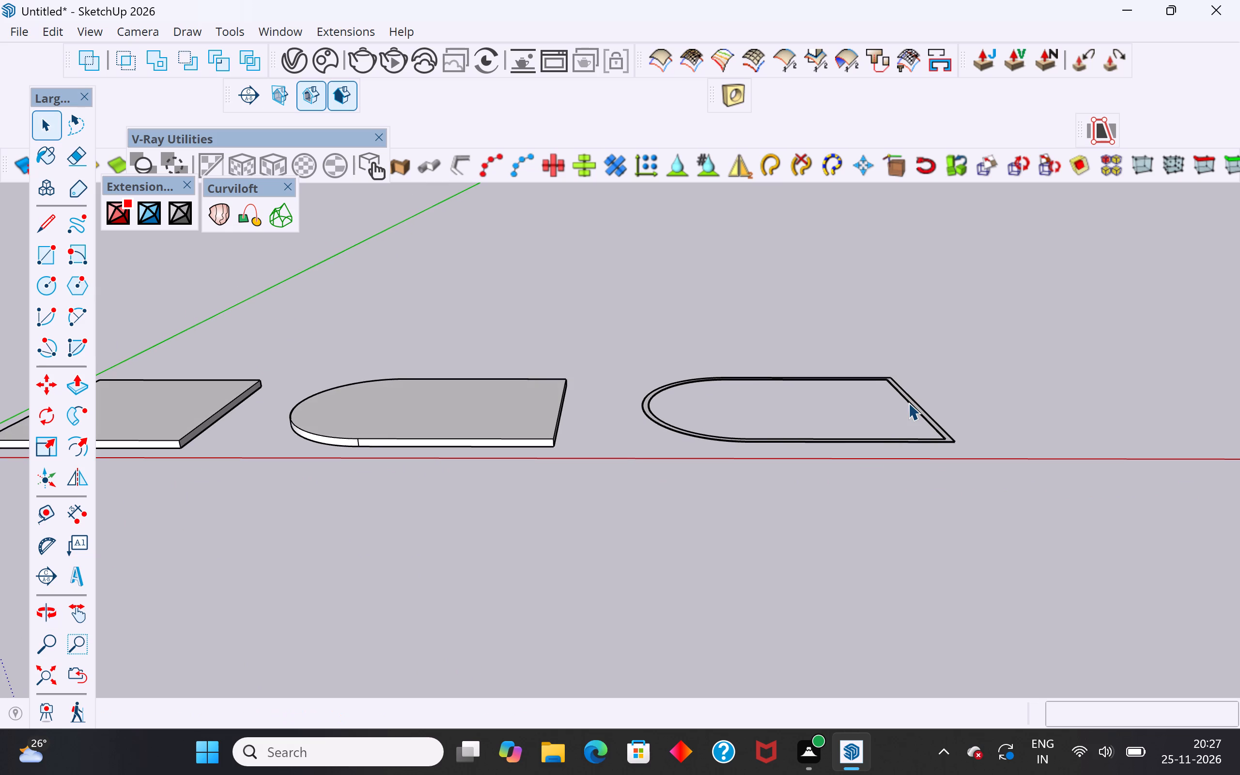
middle_drag(964, 406, 903, 411)
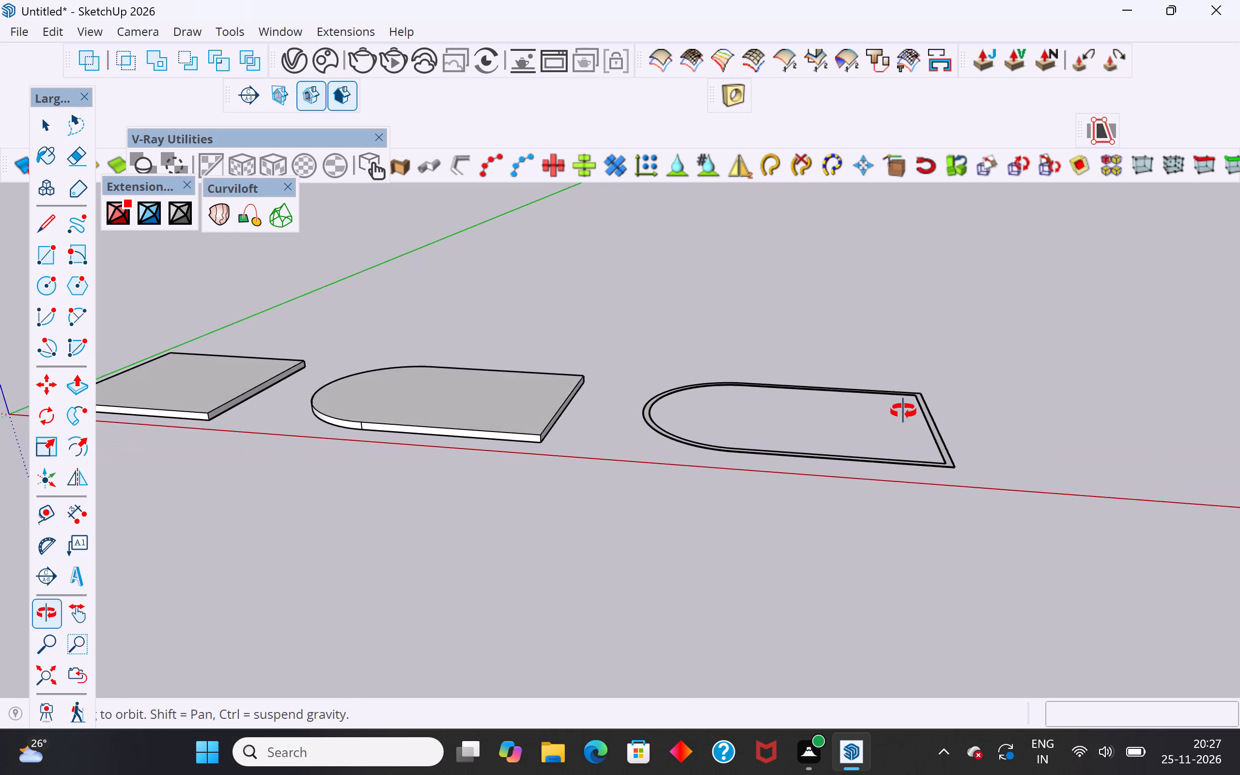
middle_drag(903, 411, 957, 429)
scroll(889, 471, down, 10)
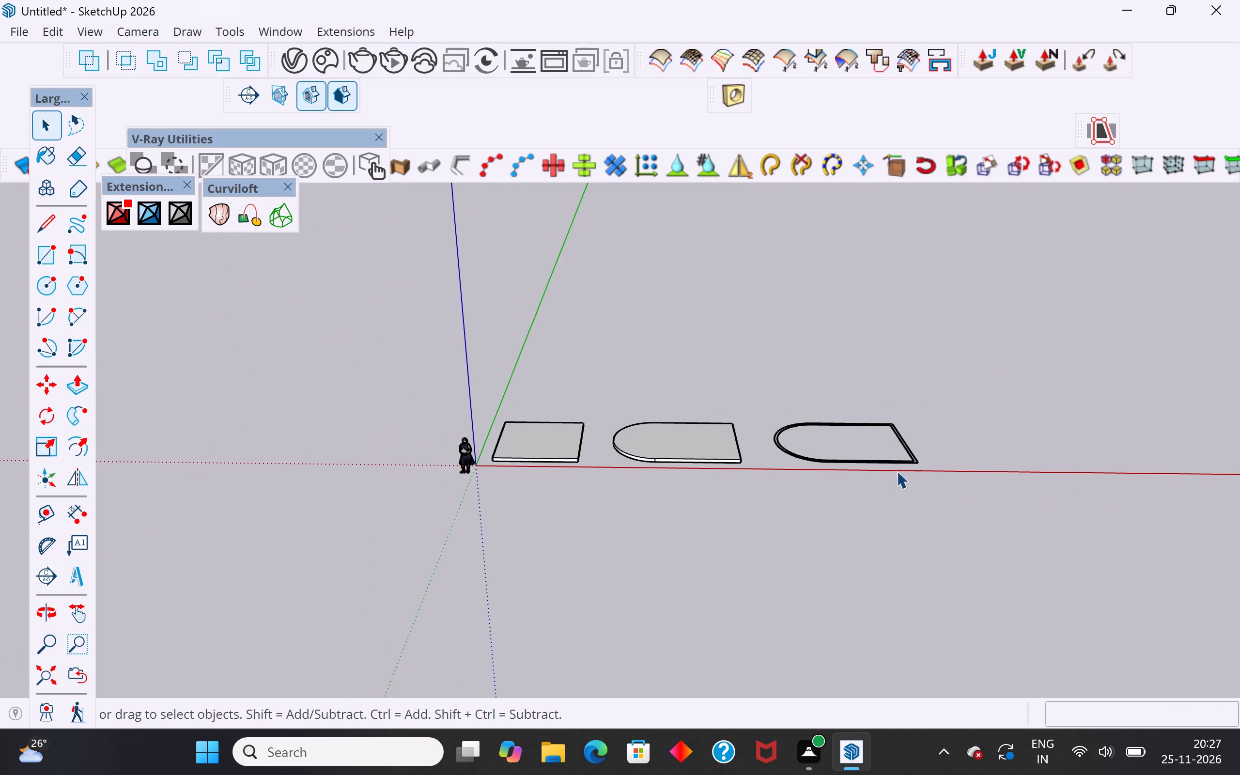
middle_drag(900, 483, 923, 571)
middle_drag(893, 506, 891, 447)
scroll(950, 444, up, 4)
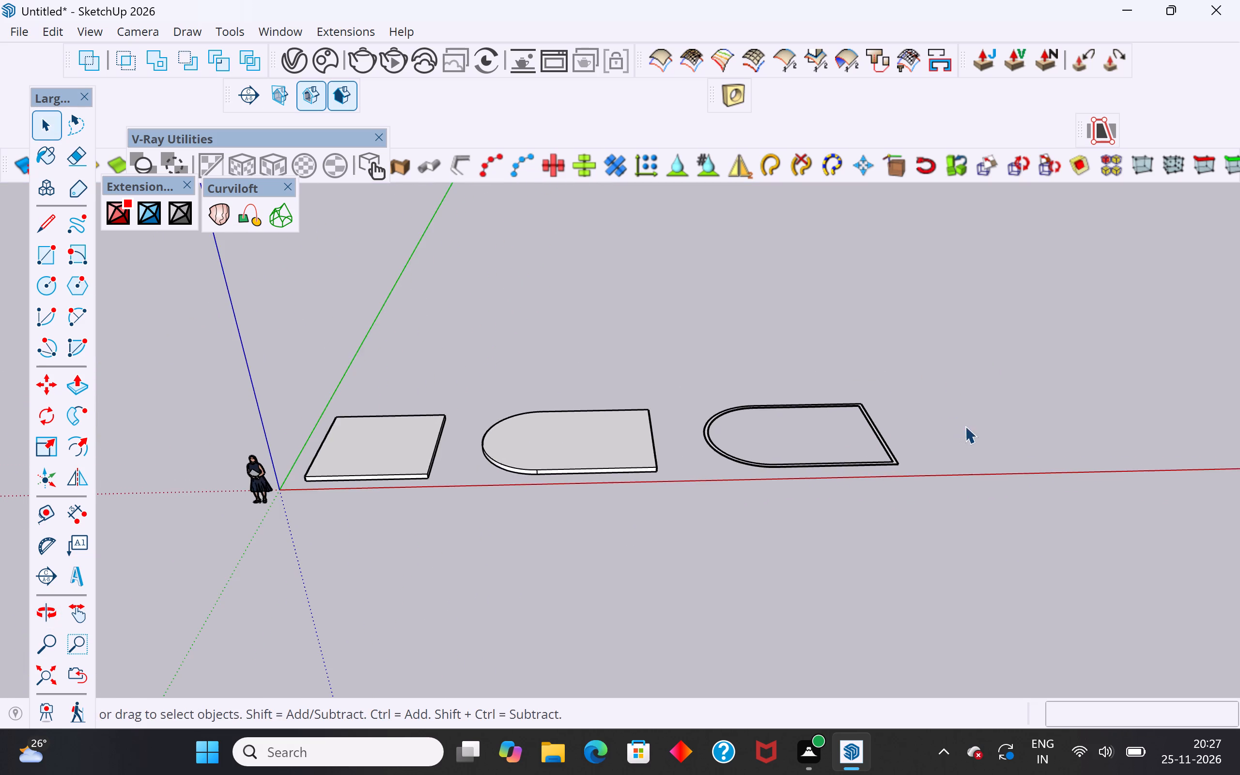
middle_click(971, 414)
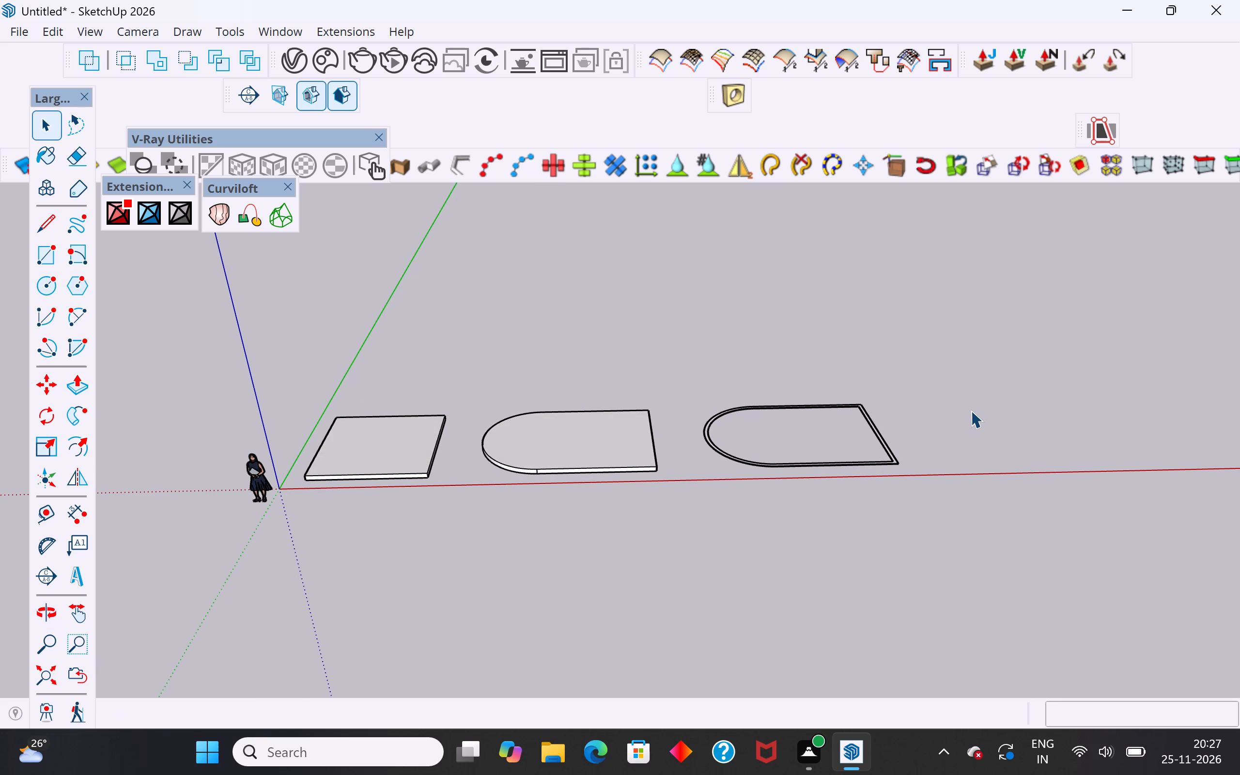
Push/Pull the copied round-ended border ring up 12' to form the walls.
click(81, 389)
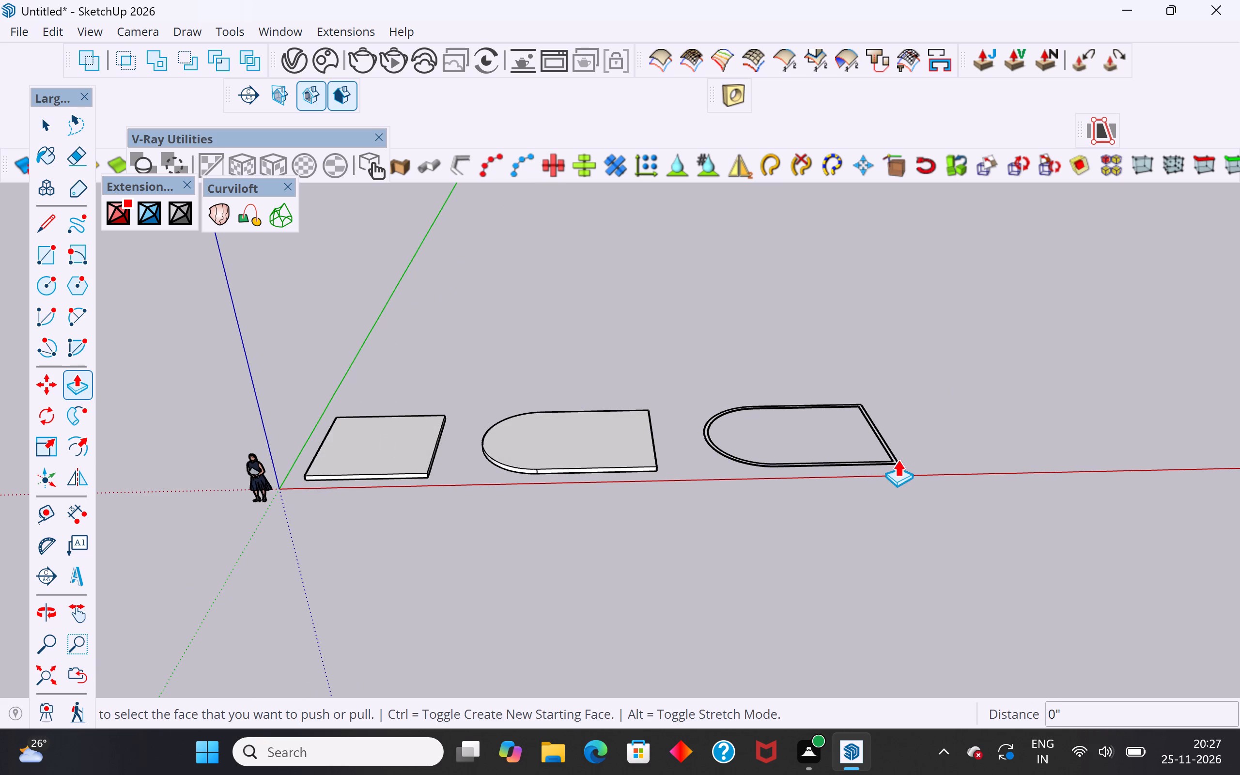
click(885, 456)
scroll(898, 444, up, 11)
click(879, 473)
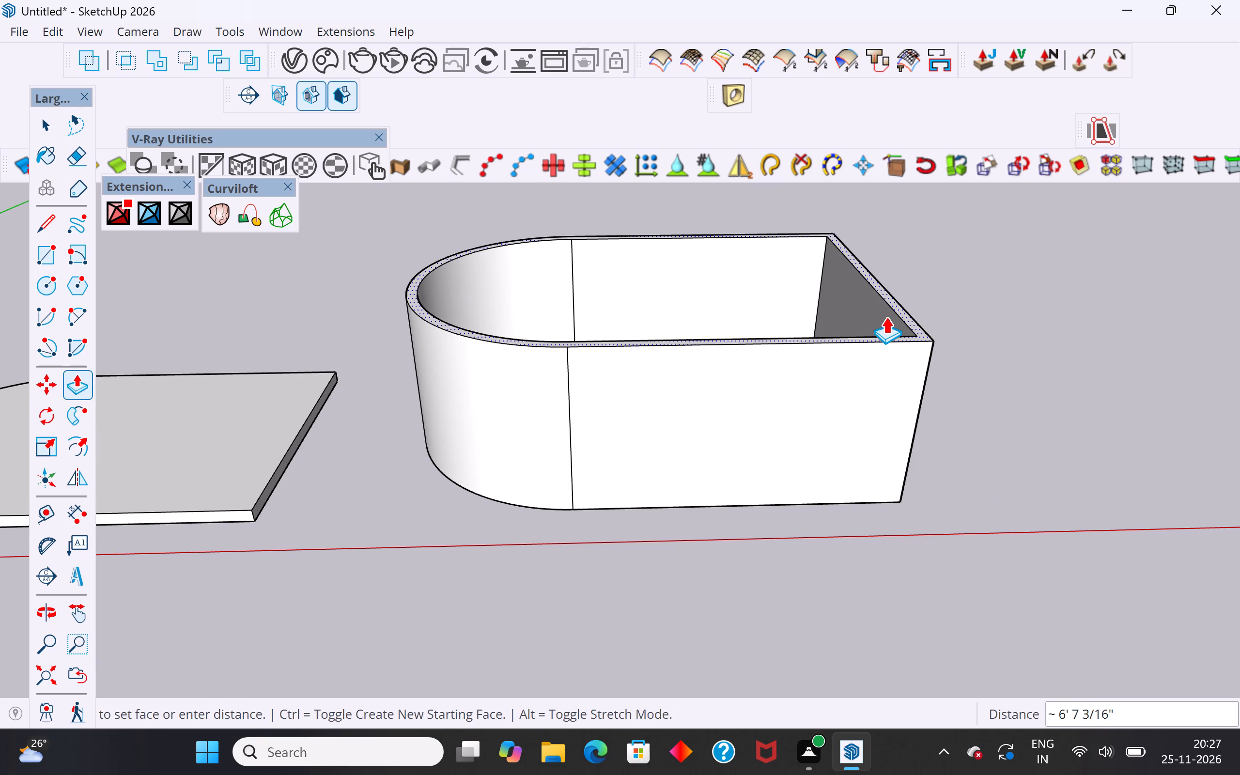
text(12')
key(Return)
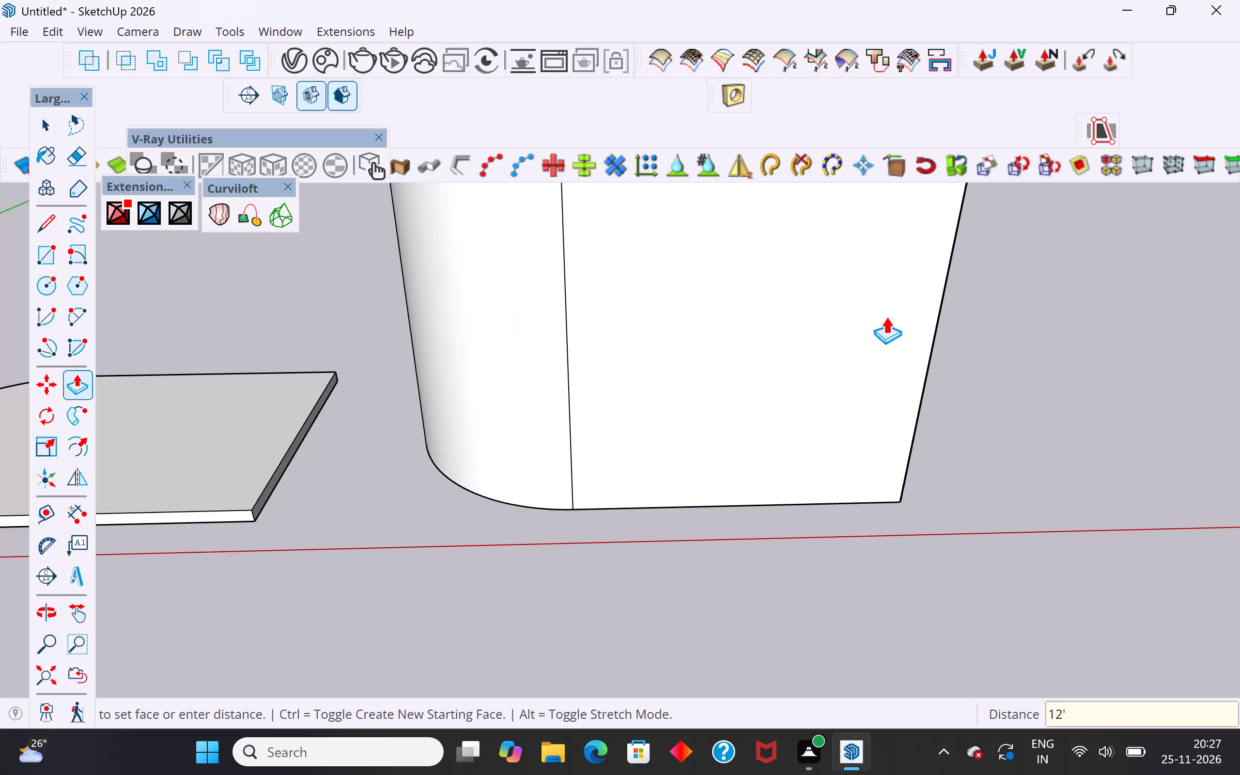
scroll(975, 564, down, 10)
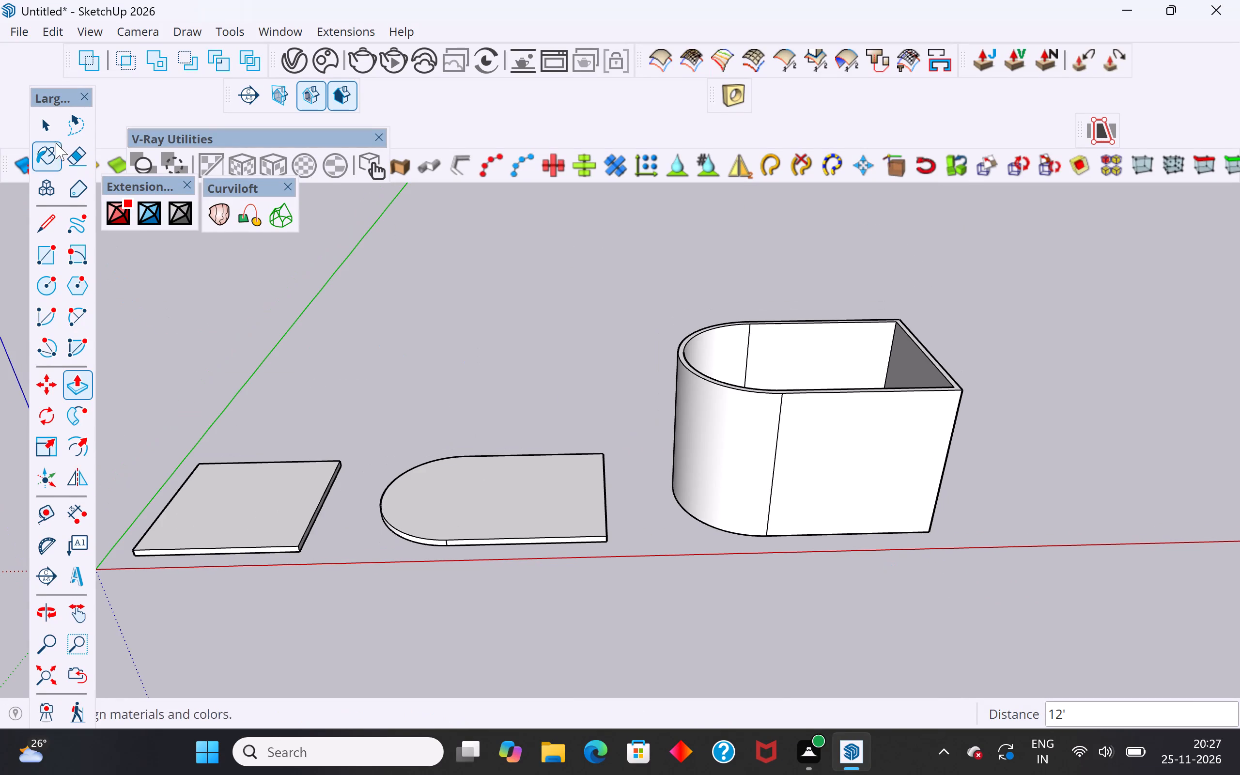
click(48, 129)
click(383, 321)
Inside the square slab's group, offset the top face's outline outward by 5".
scroll(915, 473, down, 5)
middle_drag(1021, 504, 996, 562)
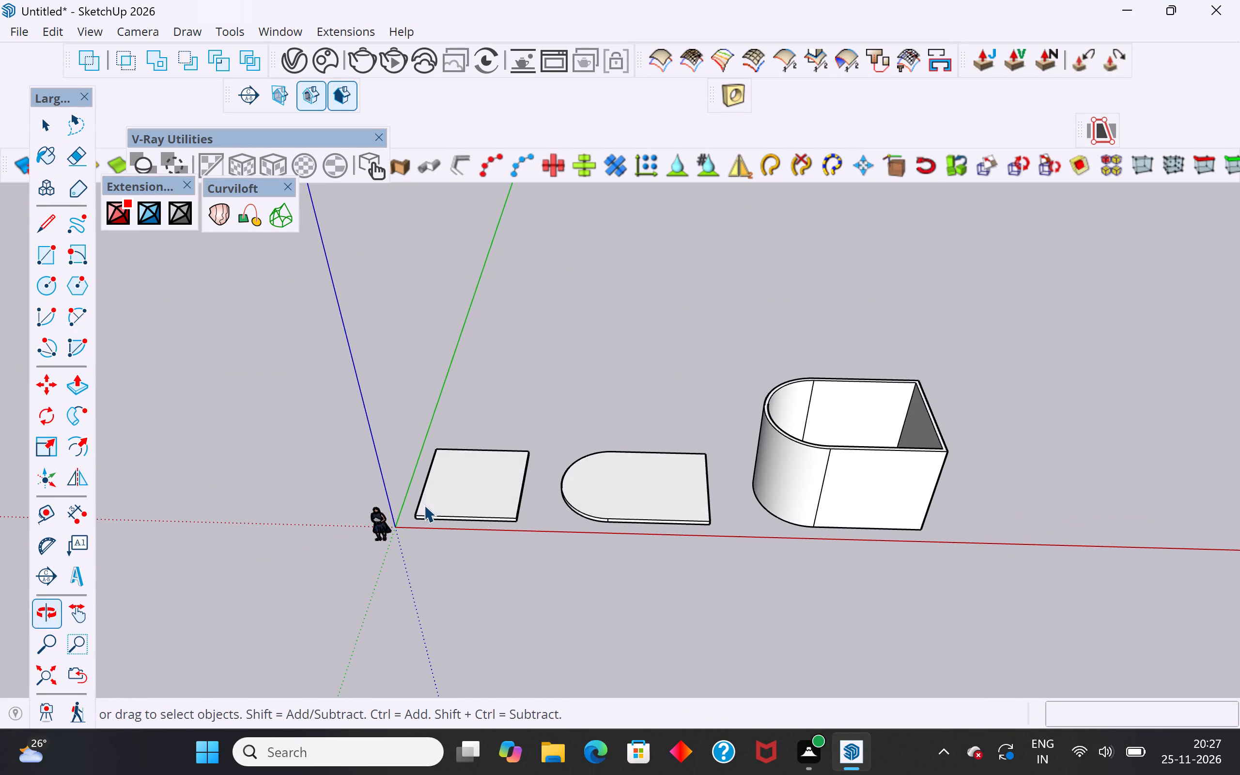
scroll(424, 505, up, 3)
click(514, 471)
triple_click(514, 468)
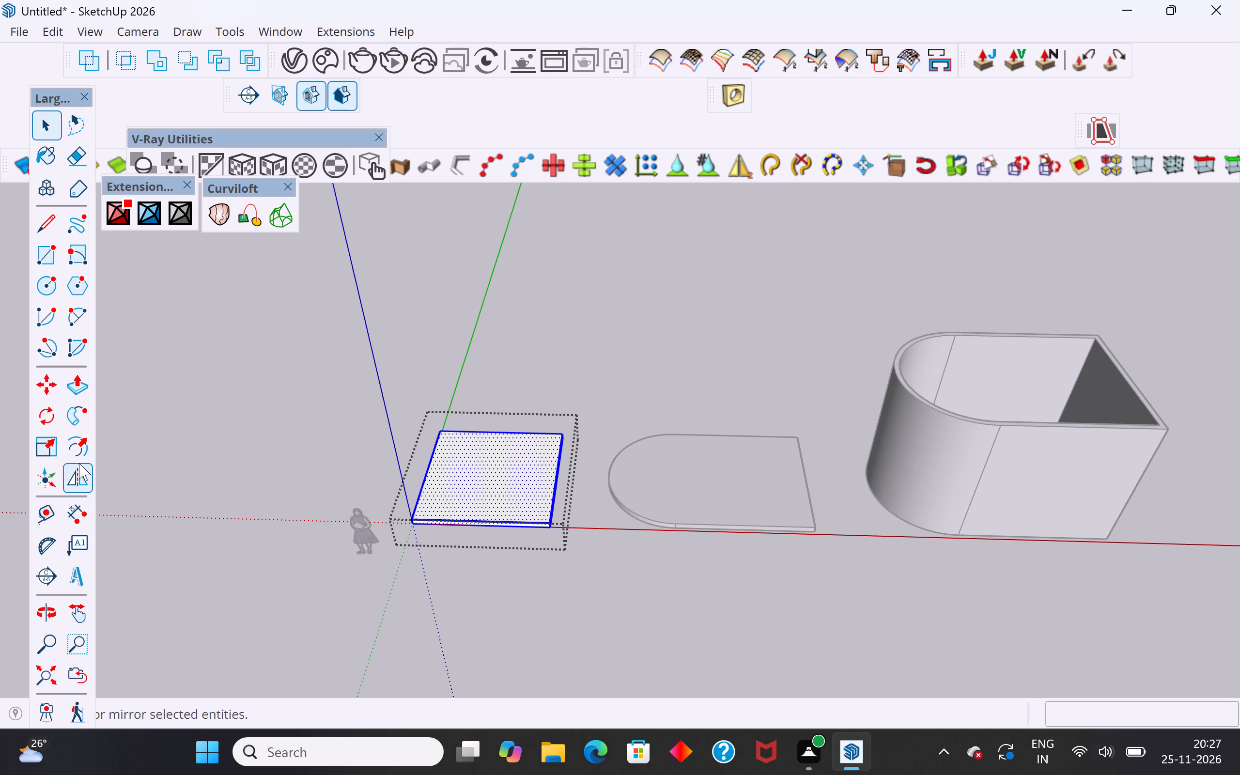
click(80, 444)
click(480, 474)
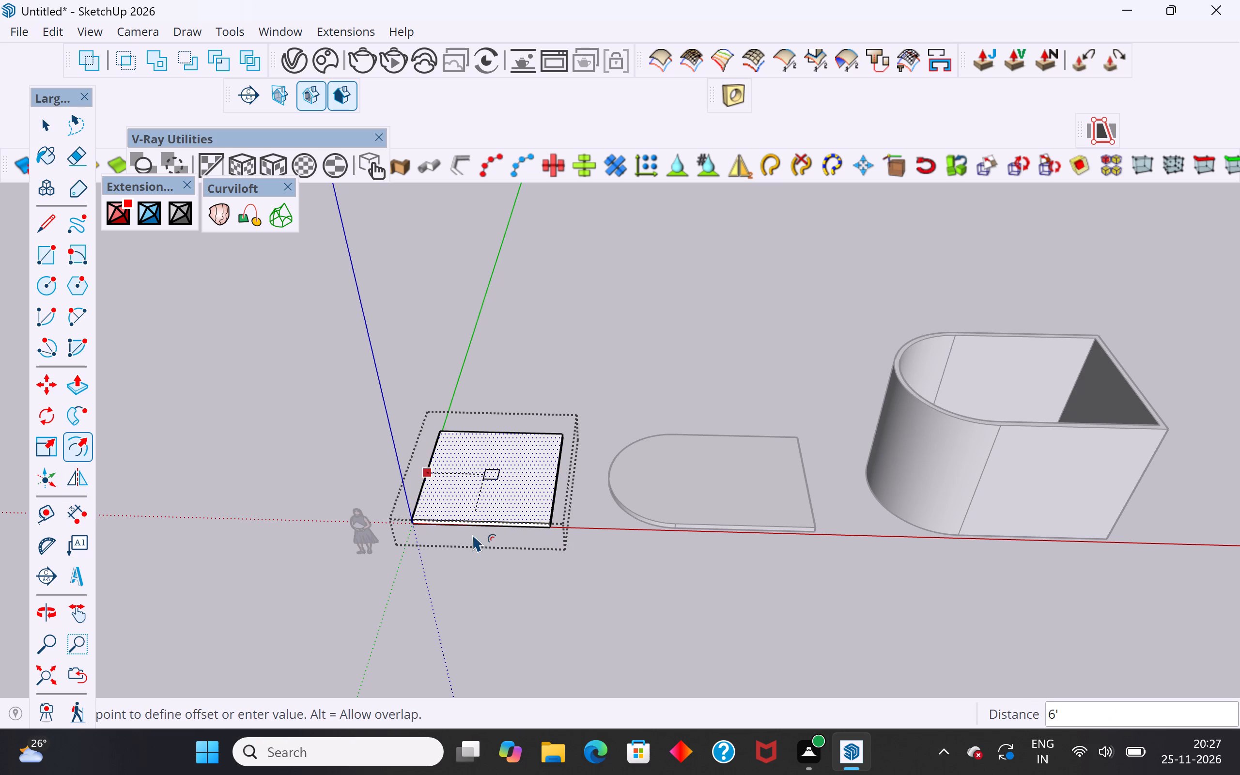
key(Escape)
click(516, 498)
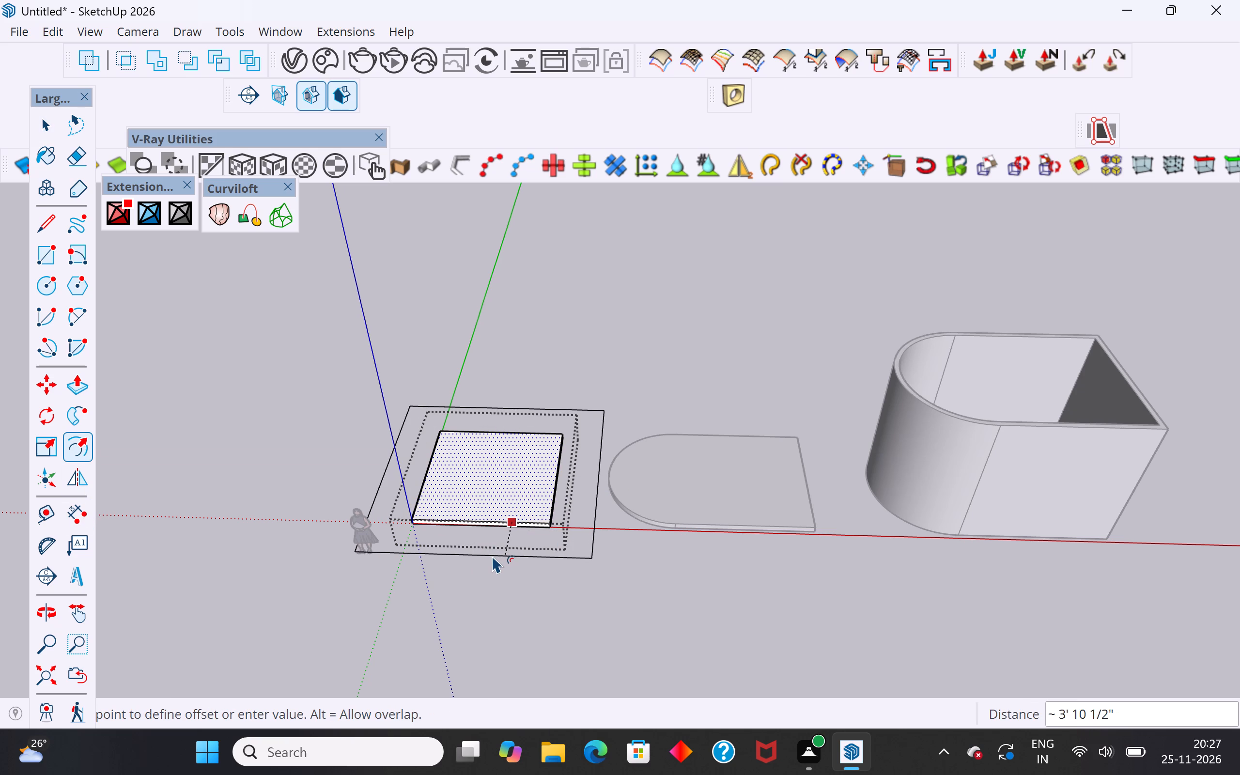
text(5")
key(Return)
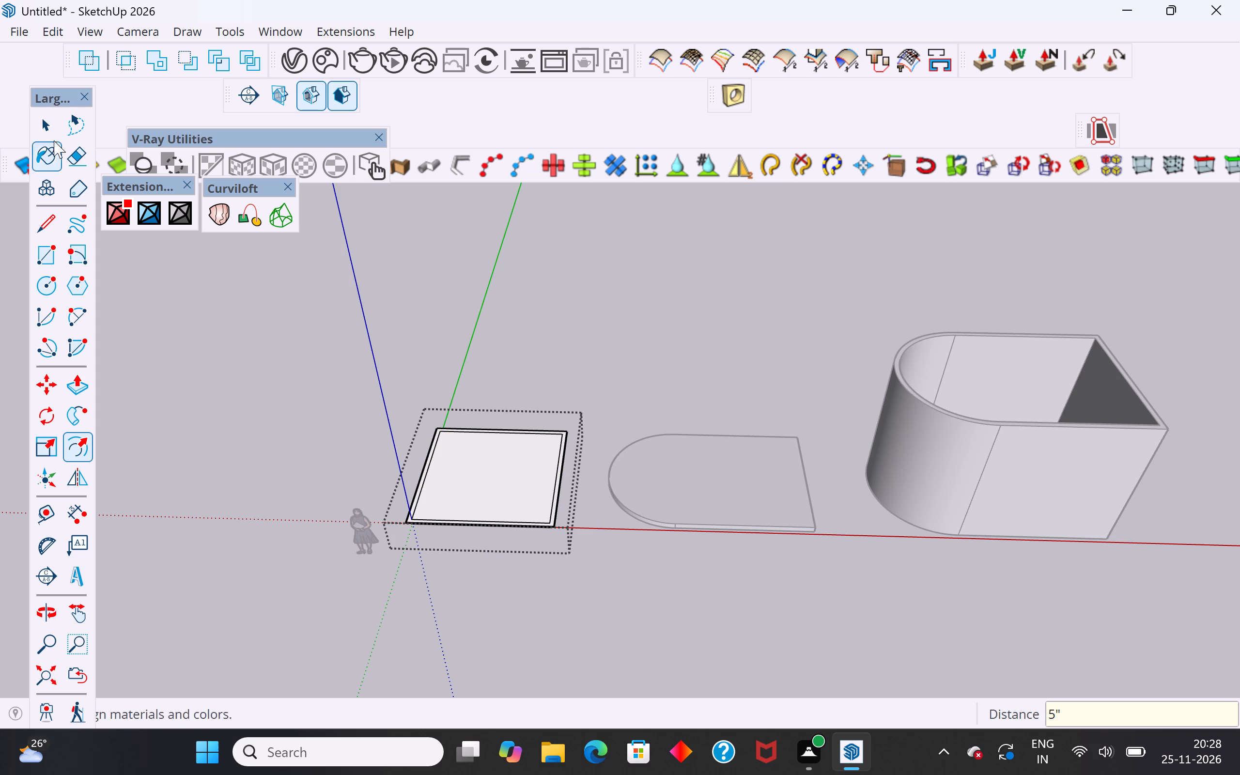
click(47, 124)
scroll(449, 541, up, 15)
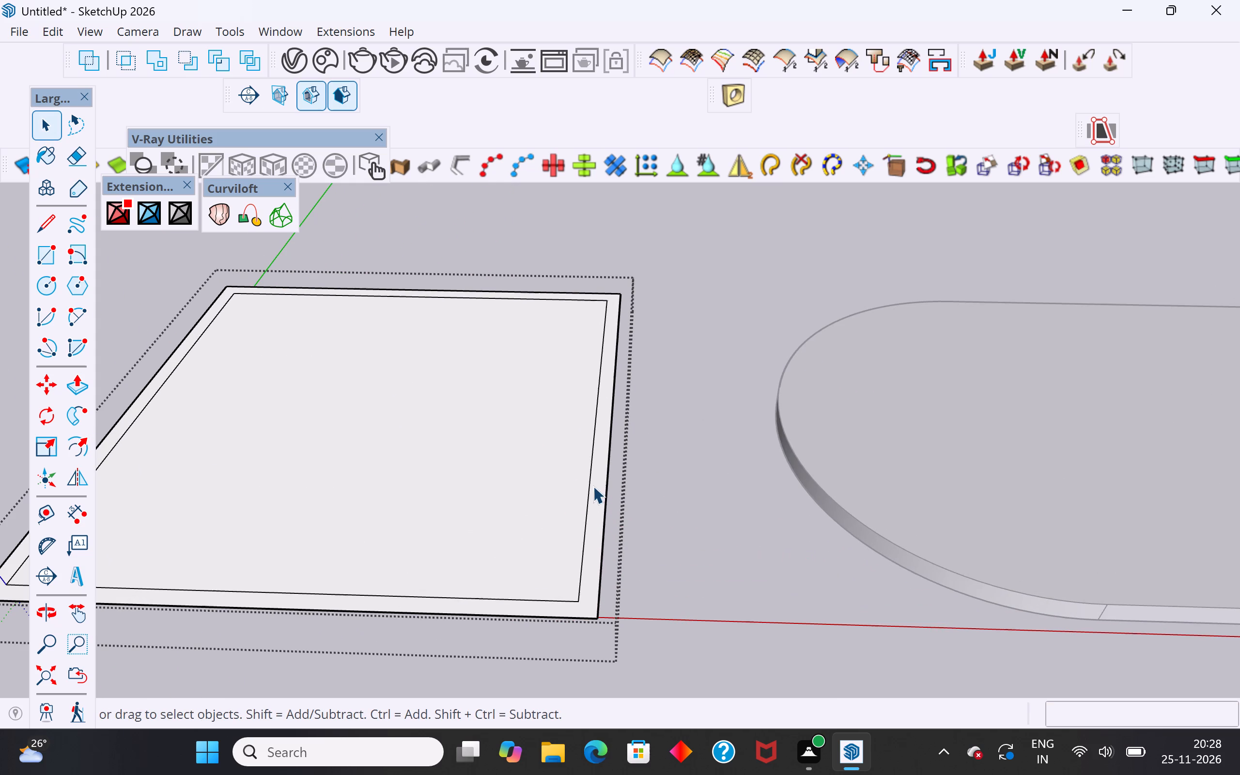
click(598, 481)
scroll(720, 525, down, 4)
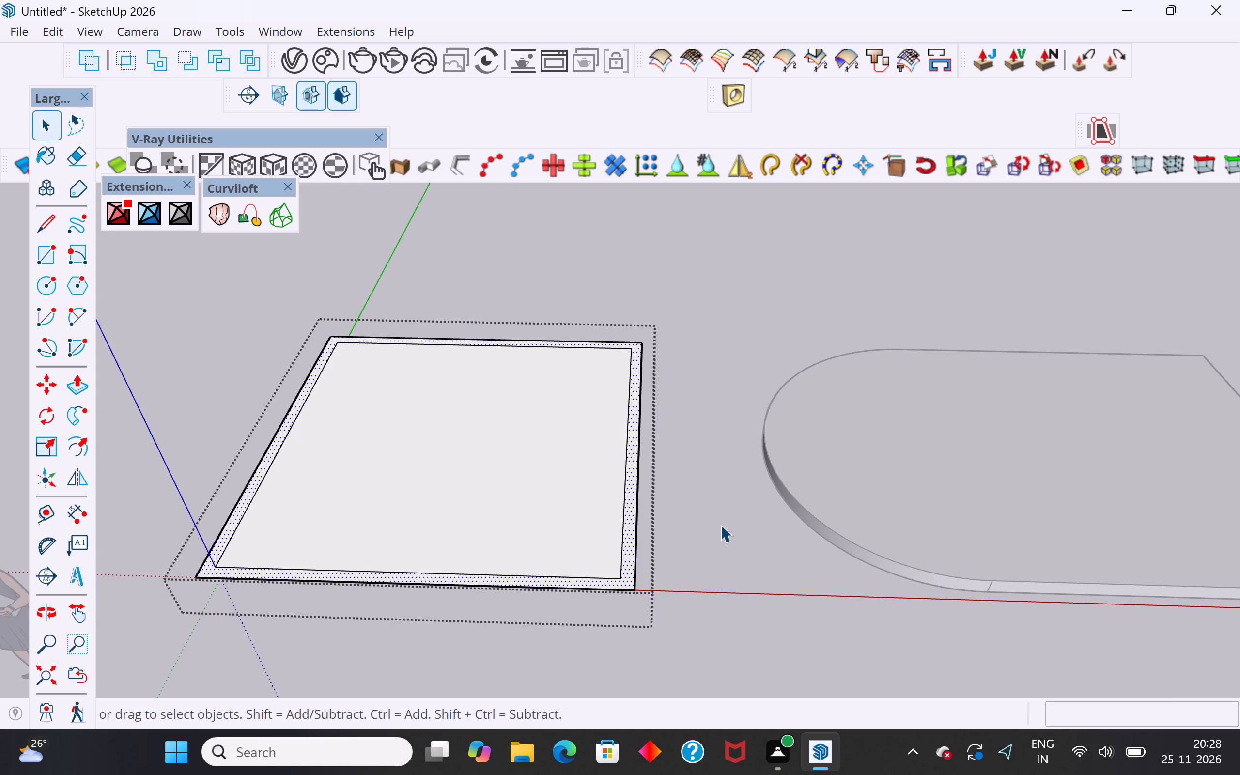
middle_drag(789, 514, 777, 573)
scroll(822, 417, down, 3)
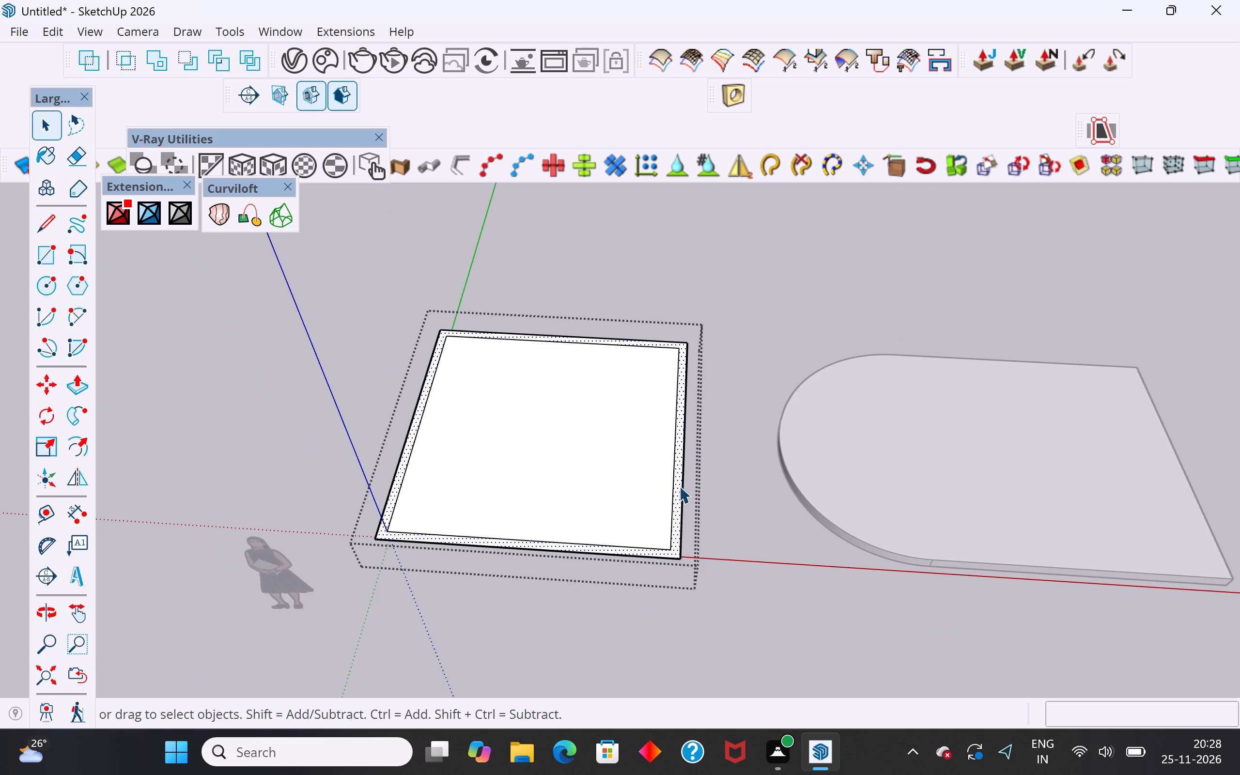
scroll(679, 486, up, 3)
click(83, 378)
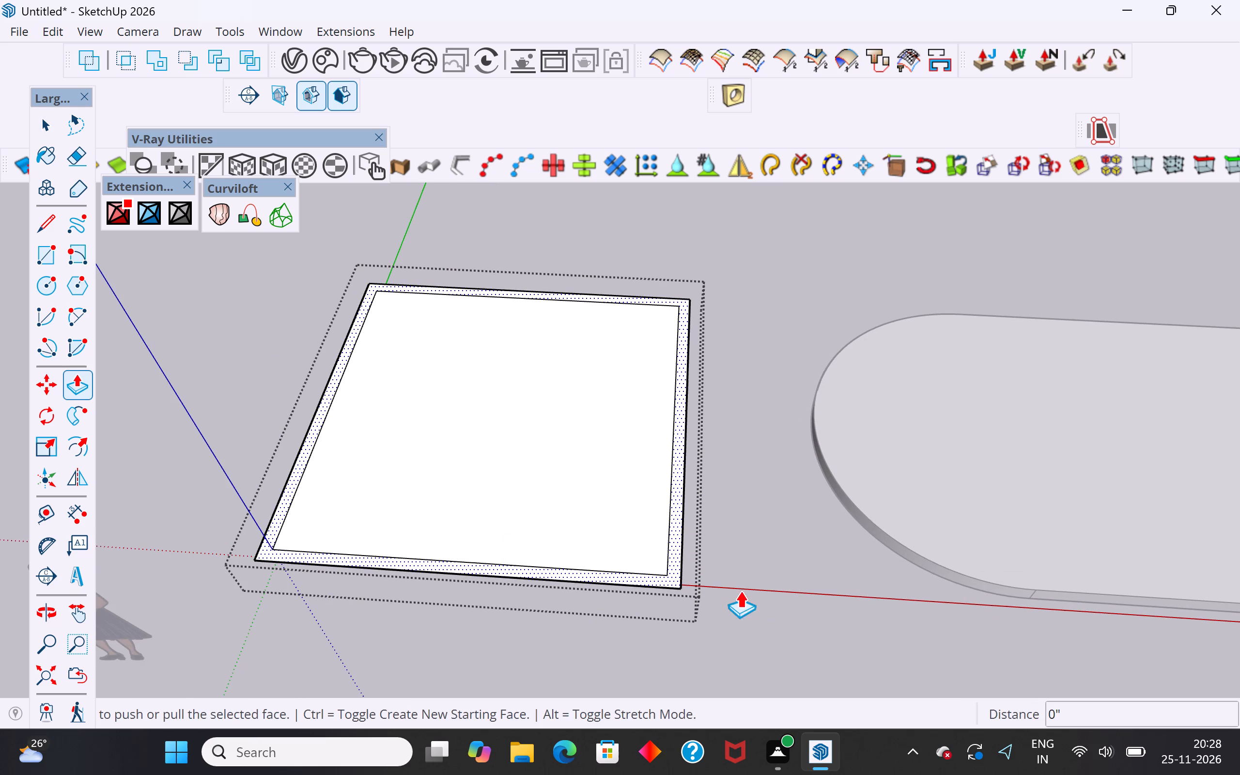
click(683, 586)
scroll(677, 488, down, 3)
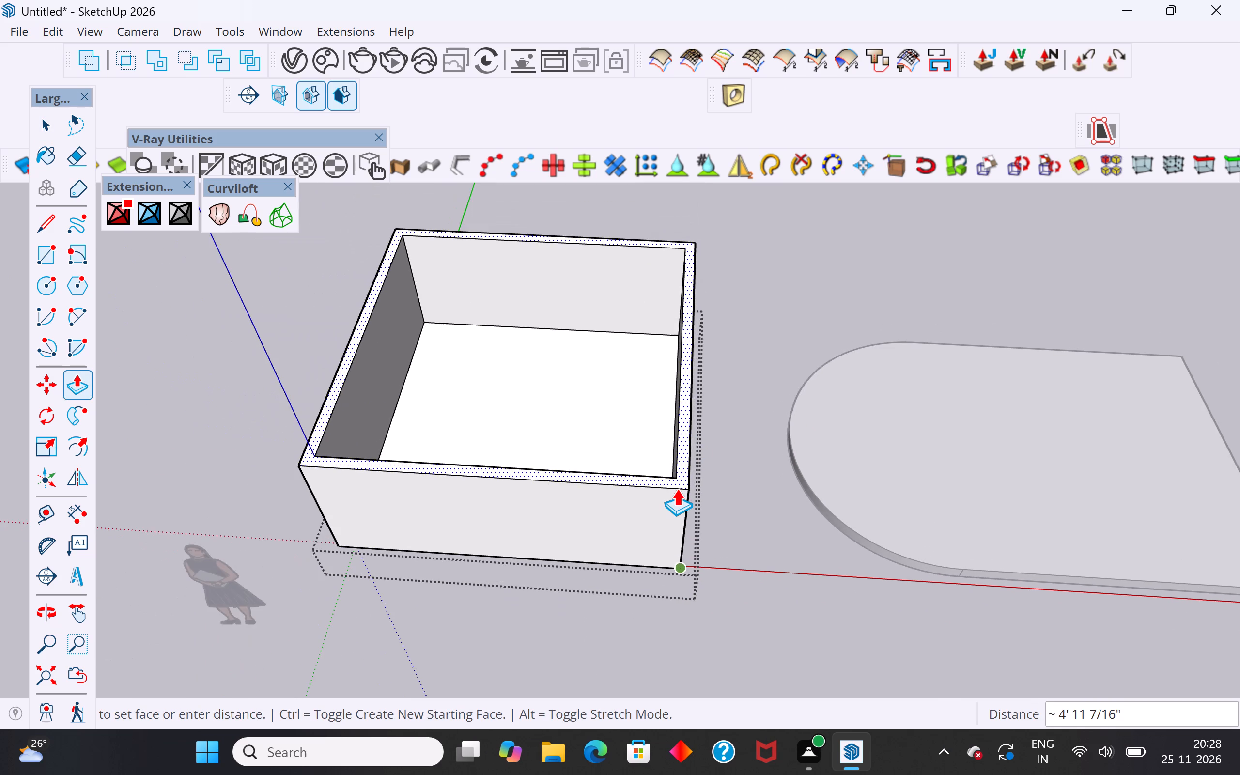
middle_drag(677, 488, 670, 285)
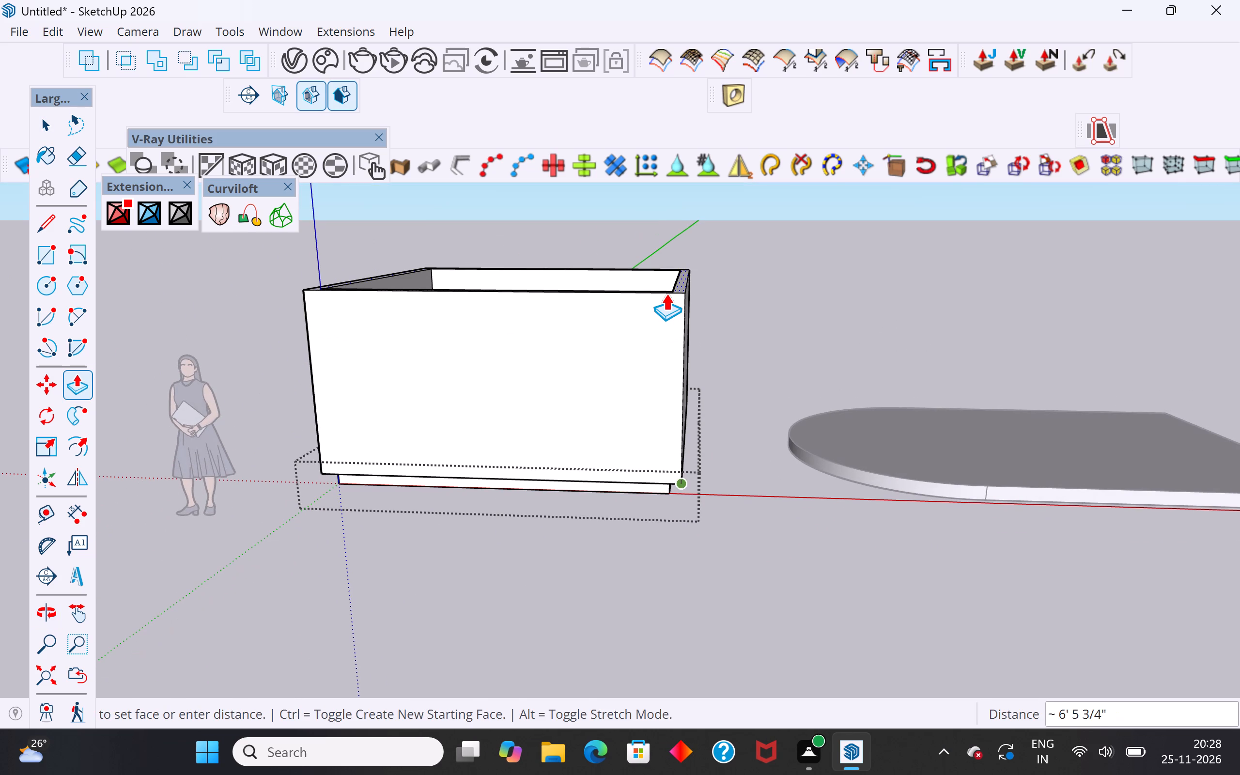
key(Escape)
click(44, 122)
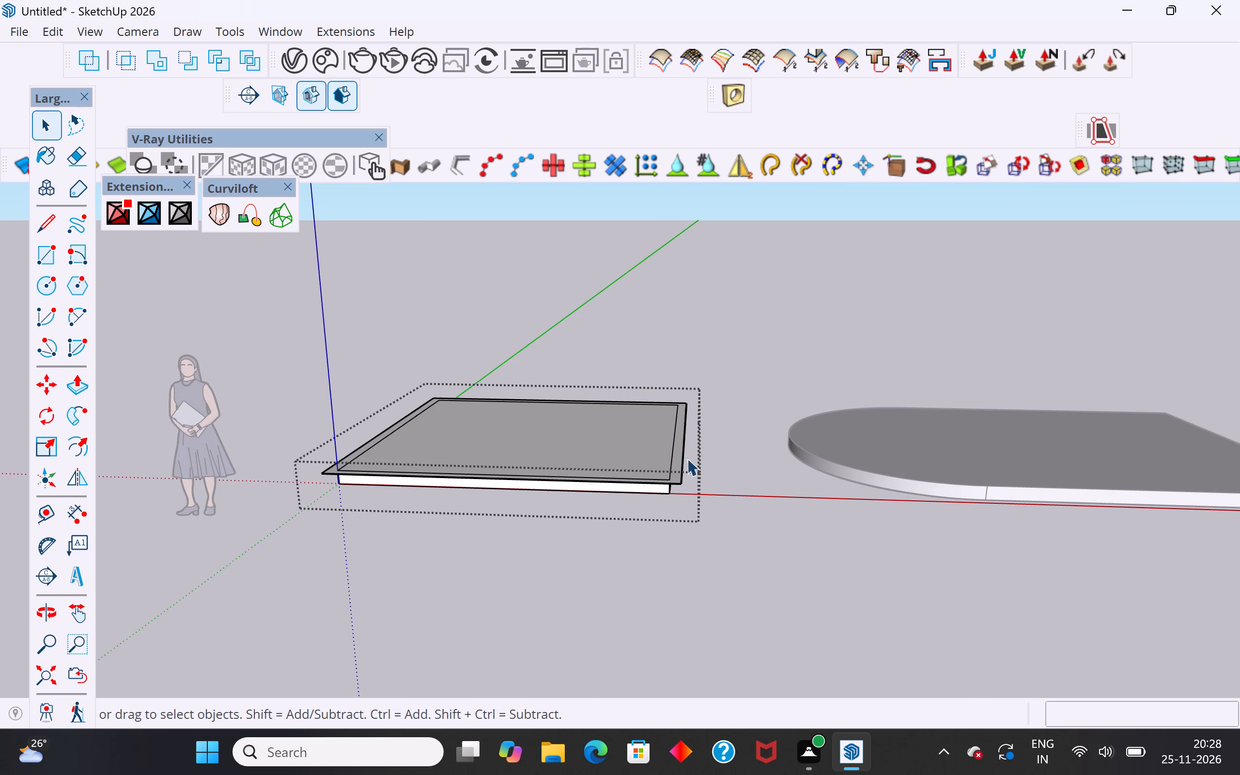
Copy the square slab's border face along the red axis to a spot beyond the round-ended walls, and leave the group.
middle_drag(737, 282, 767, 521)
click(742, 573)
scroll(735, 578, up, 4)
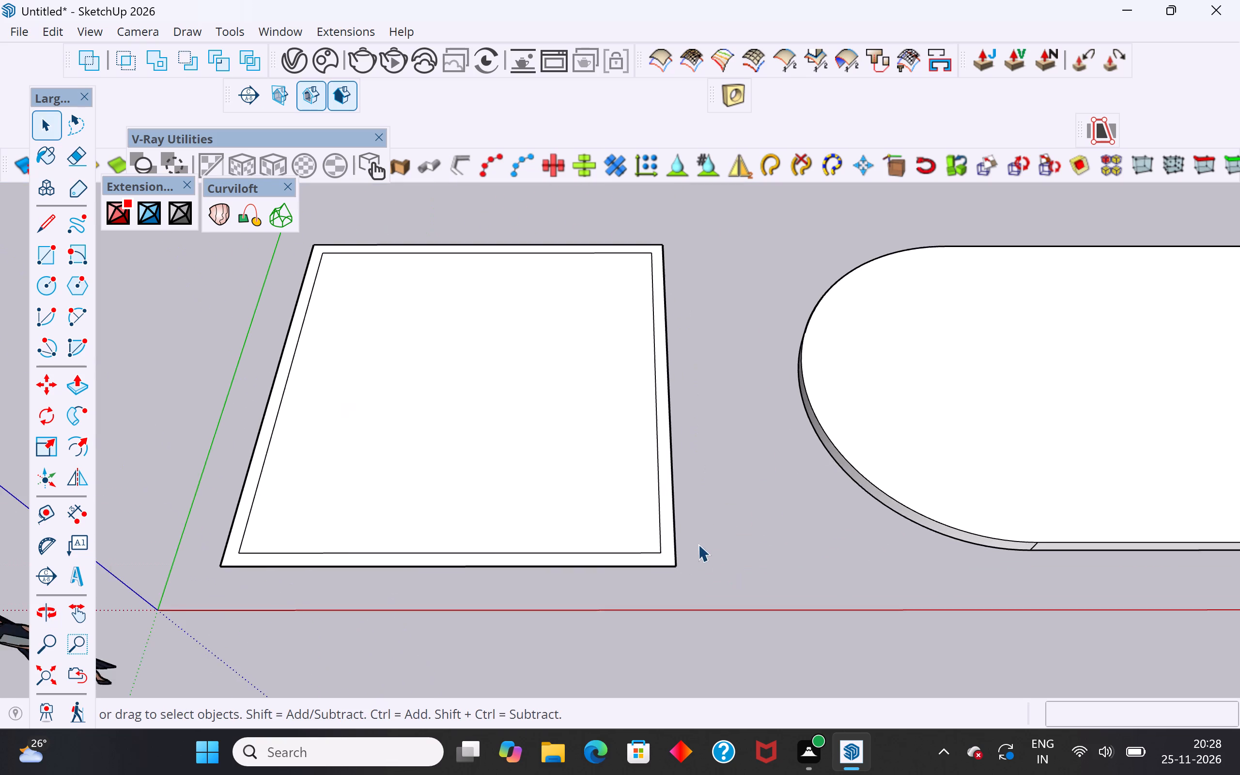
click(659, 516)
double_click(659, 515)
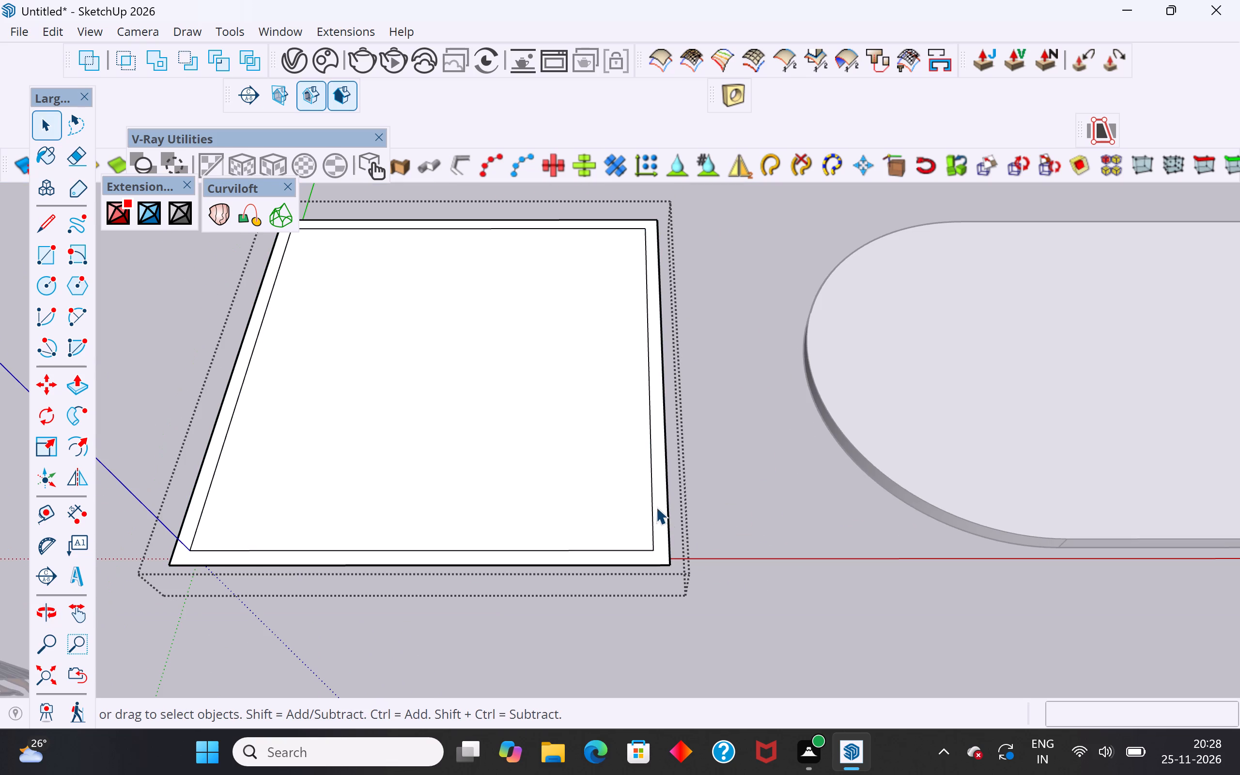
click(653, 504)
click(656, 506)
key(m)
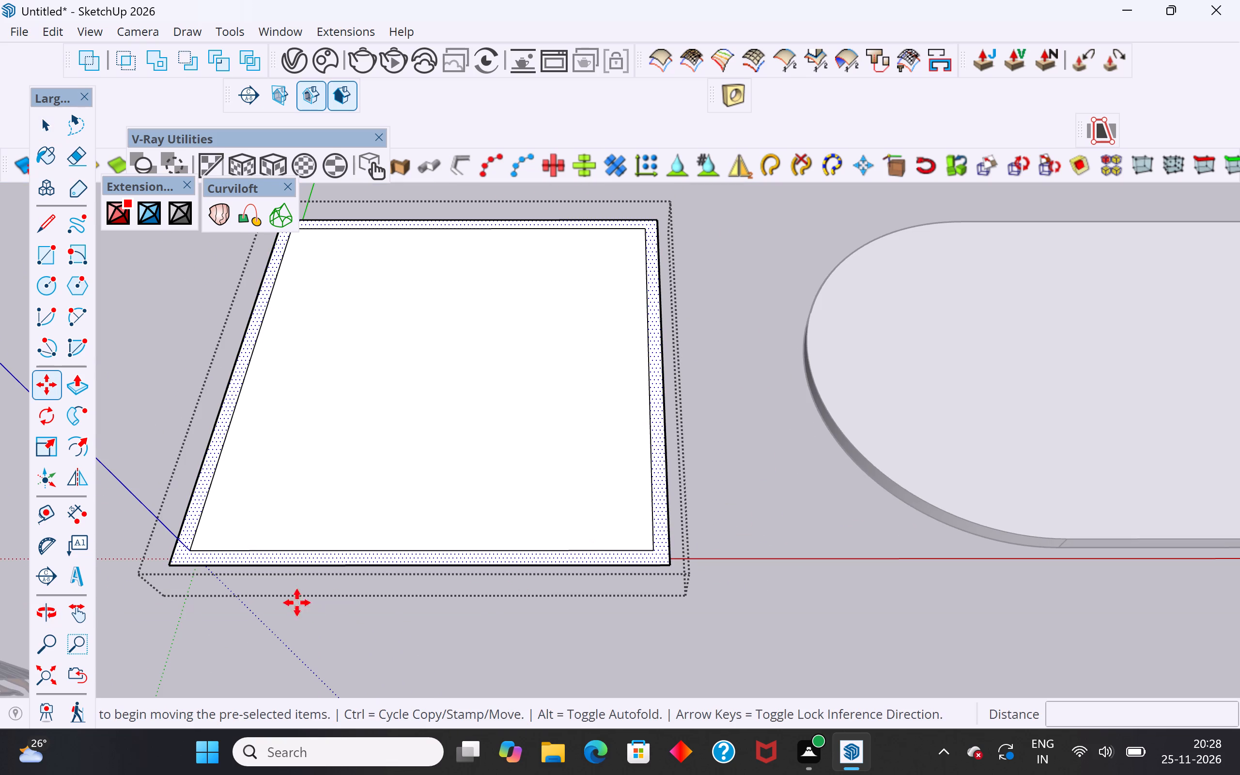
ctrl+click(175, 569)
scroll(201, 604, down, 6)
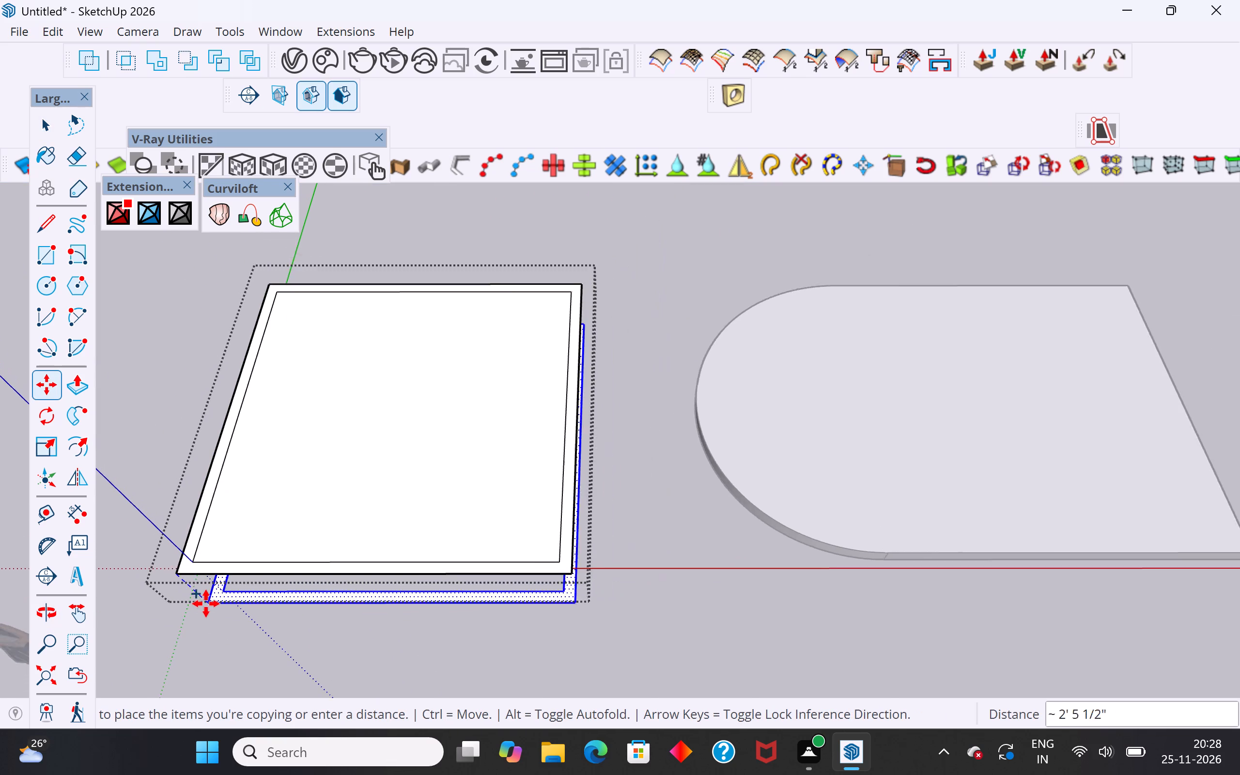
scroll(206, 604, down, 3)
scroll(297, 485, down, 9)
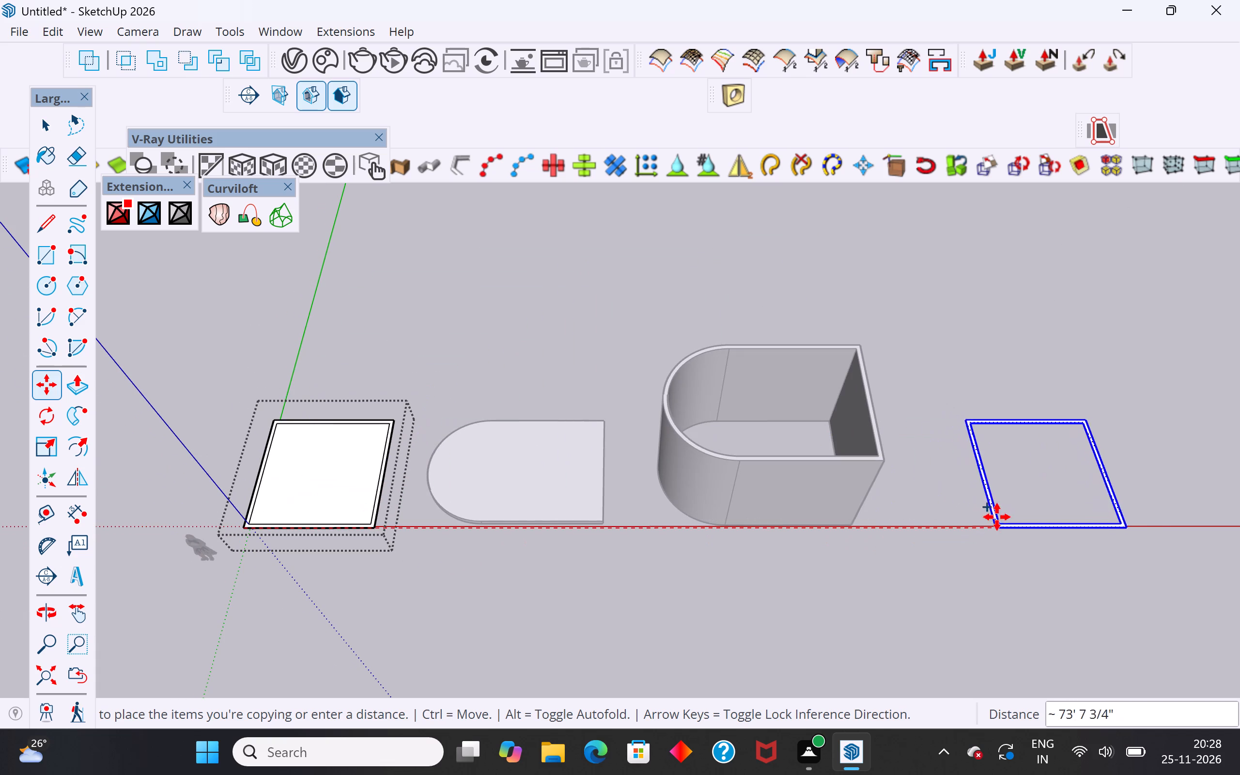
click(1007, 523)
click(52, 129)
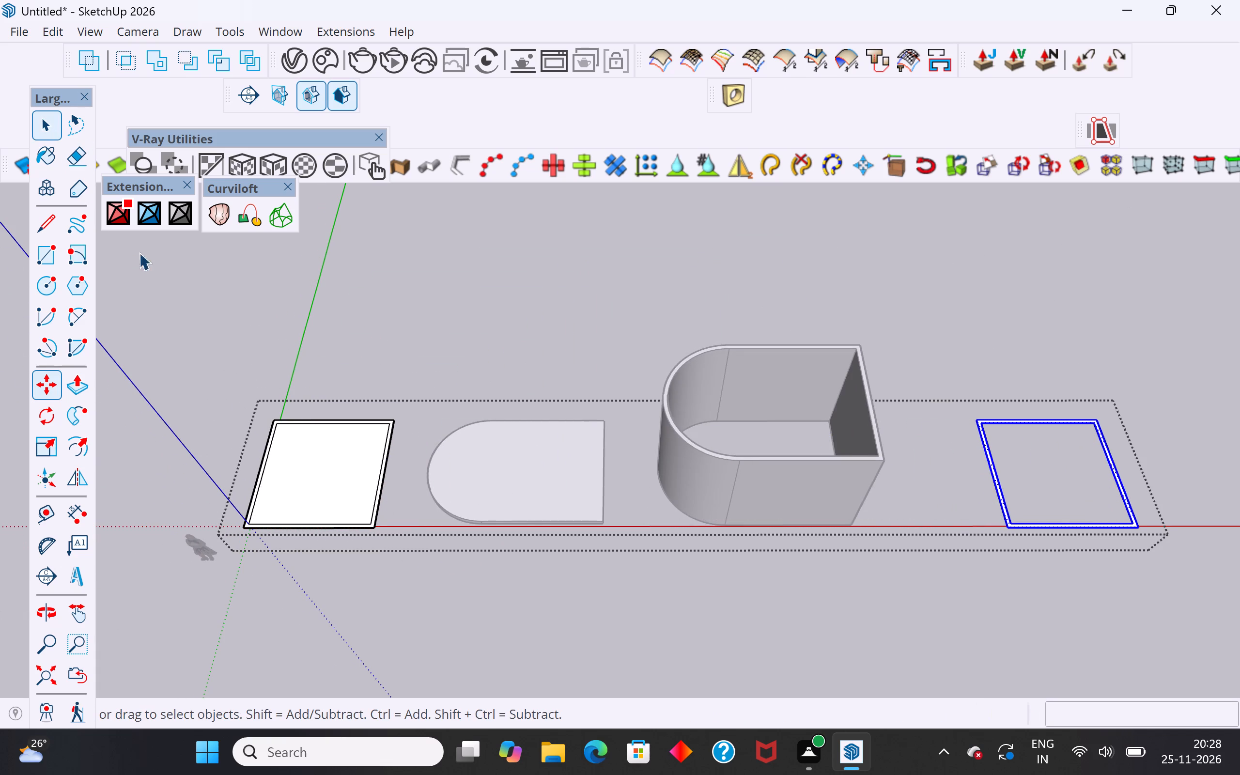
click(214, 357)
Explode the group containing the square slab and its copied border ring.
scroll(226, 520, up, 19)
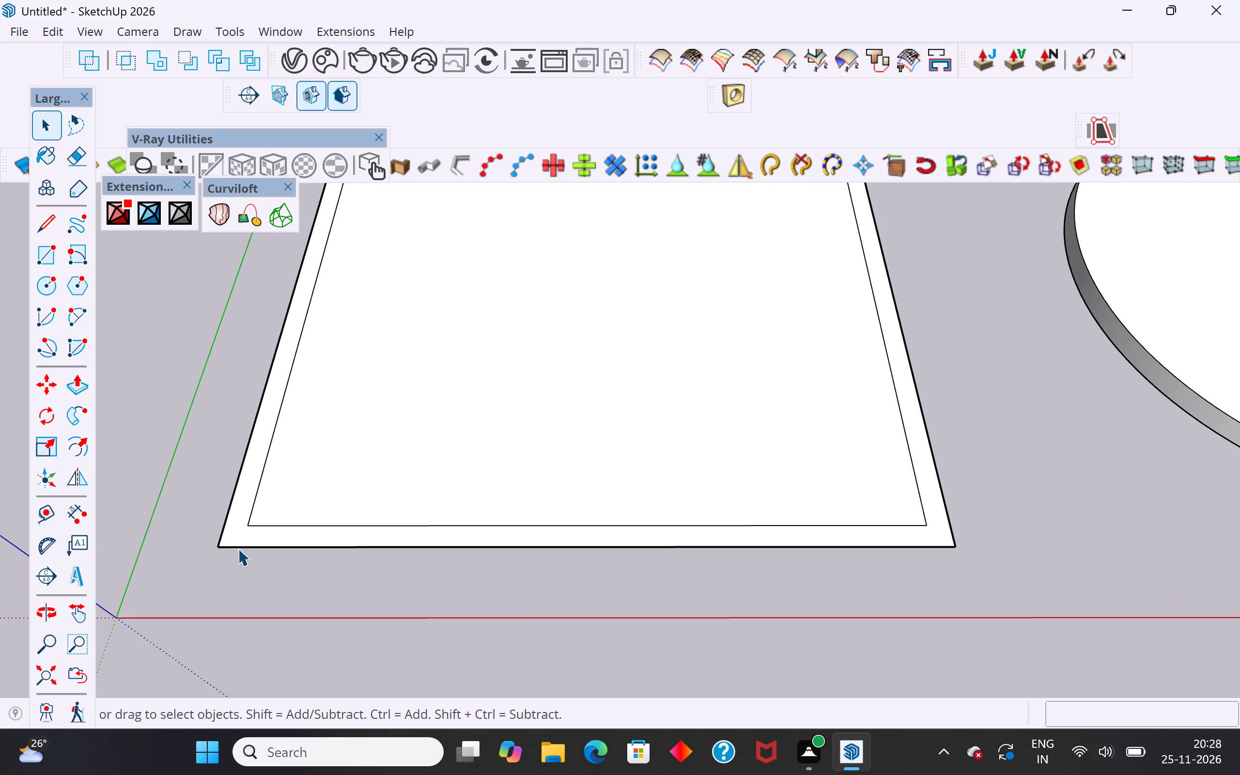
click(241, 541)
click(247, 536)
click(251, 534)
right_click(251, 534)
key(F9)
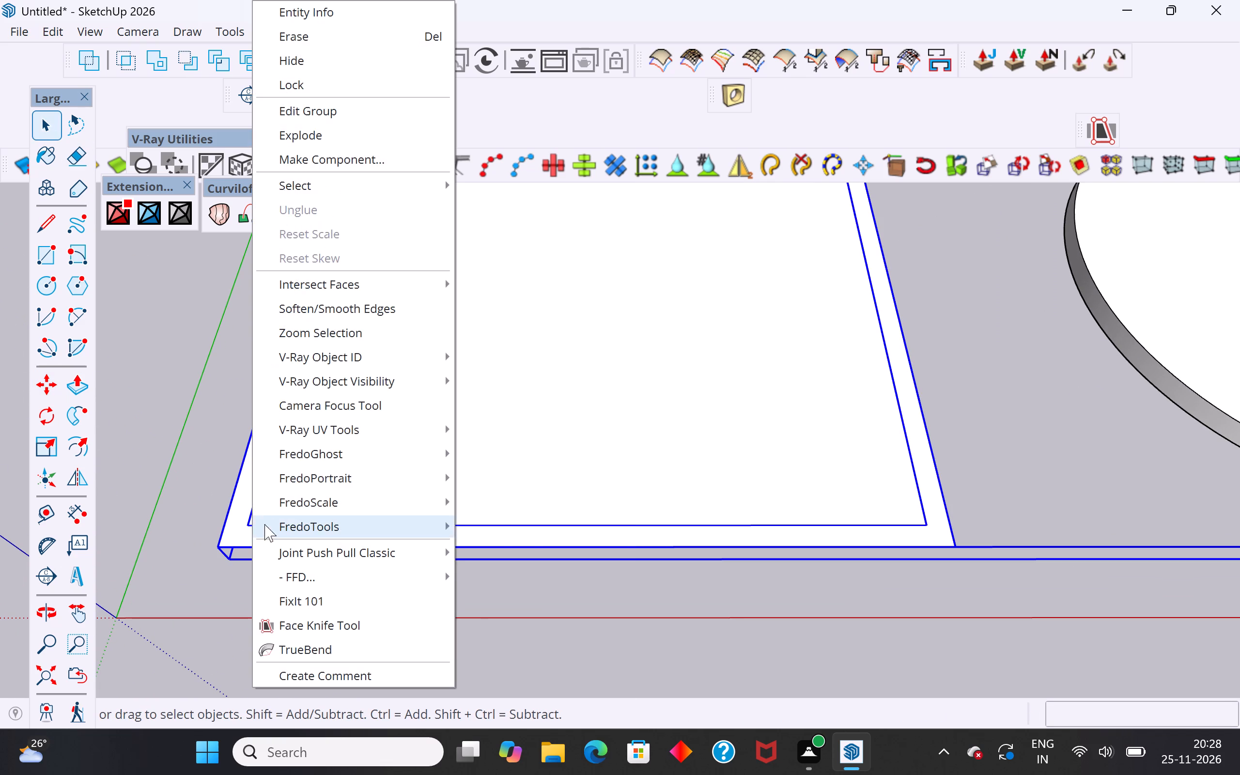
click(714, 602)
click(434, 529)
right_click(434, 529)
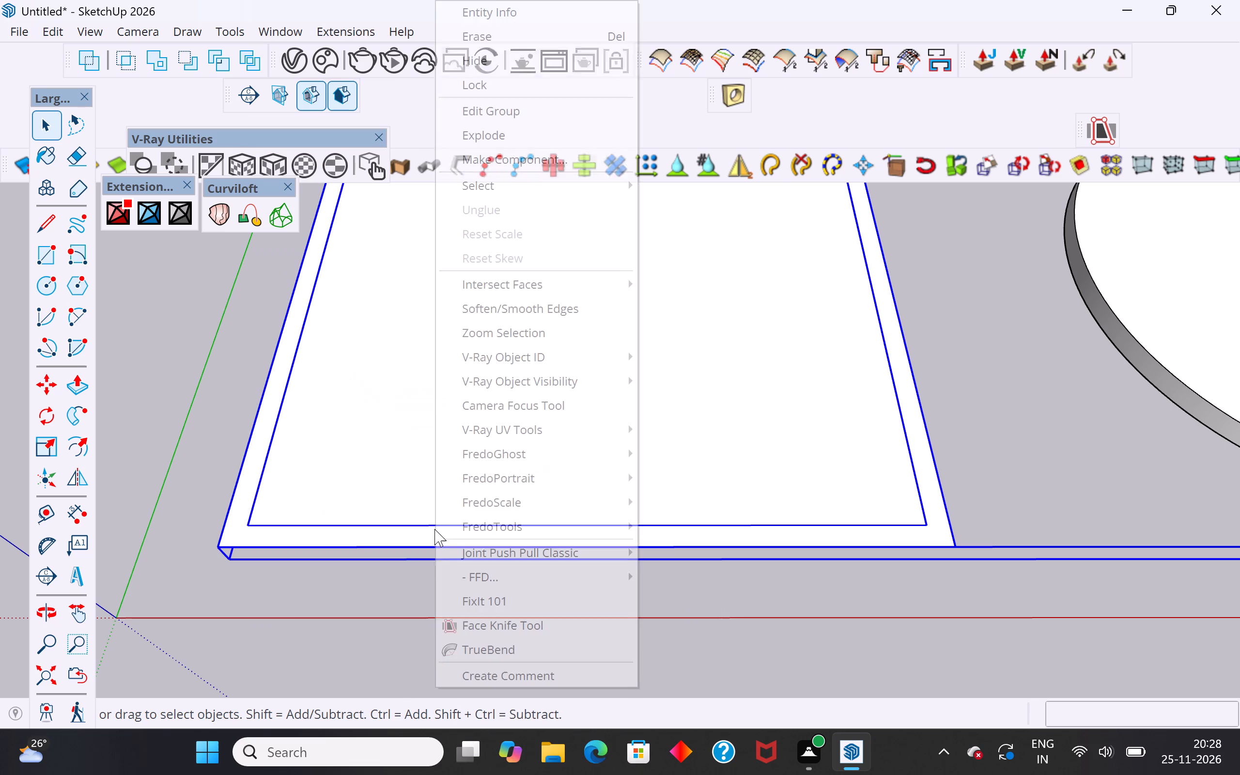
click(555, 138)
click(926, 622)
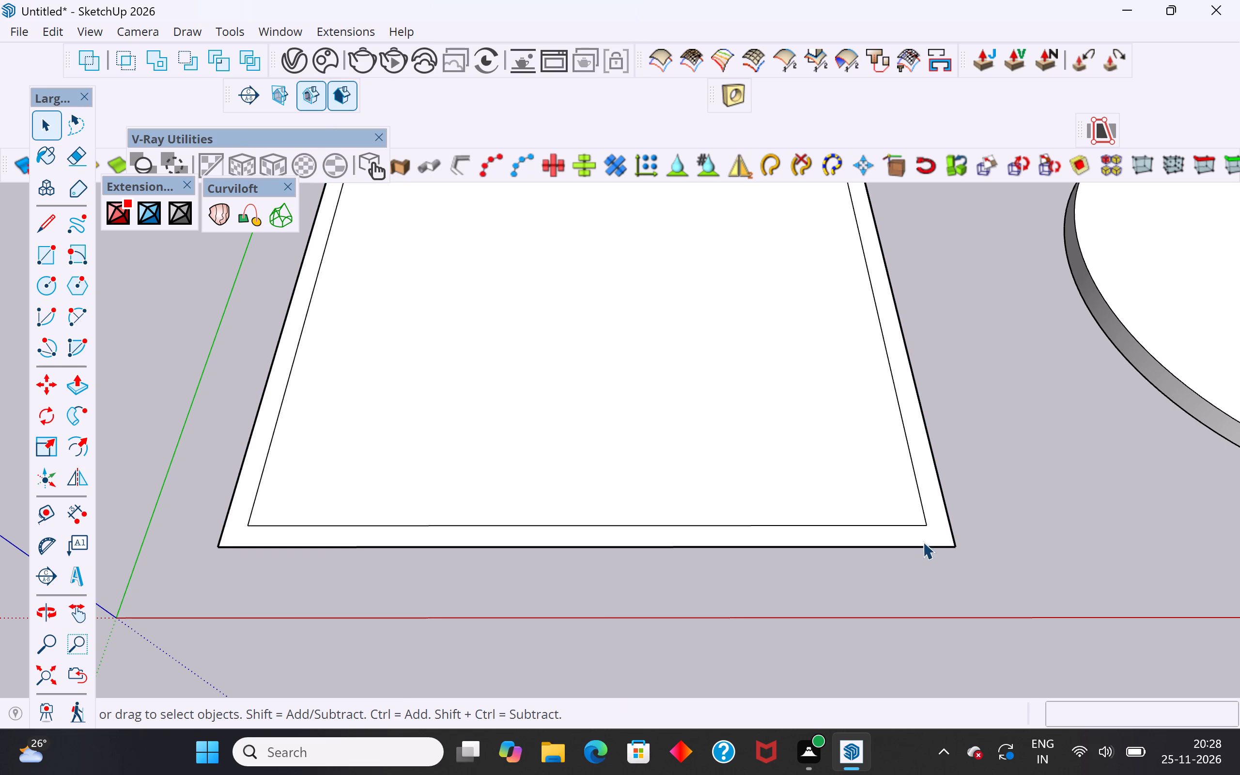
Delete the border face and its four leftover outer edges around the original square slab.
click(929, 530)
key(Delete)
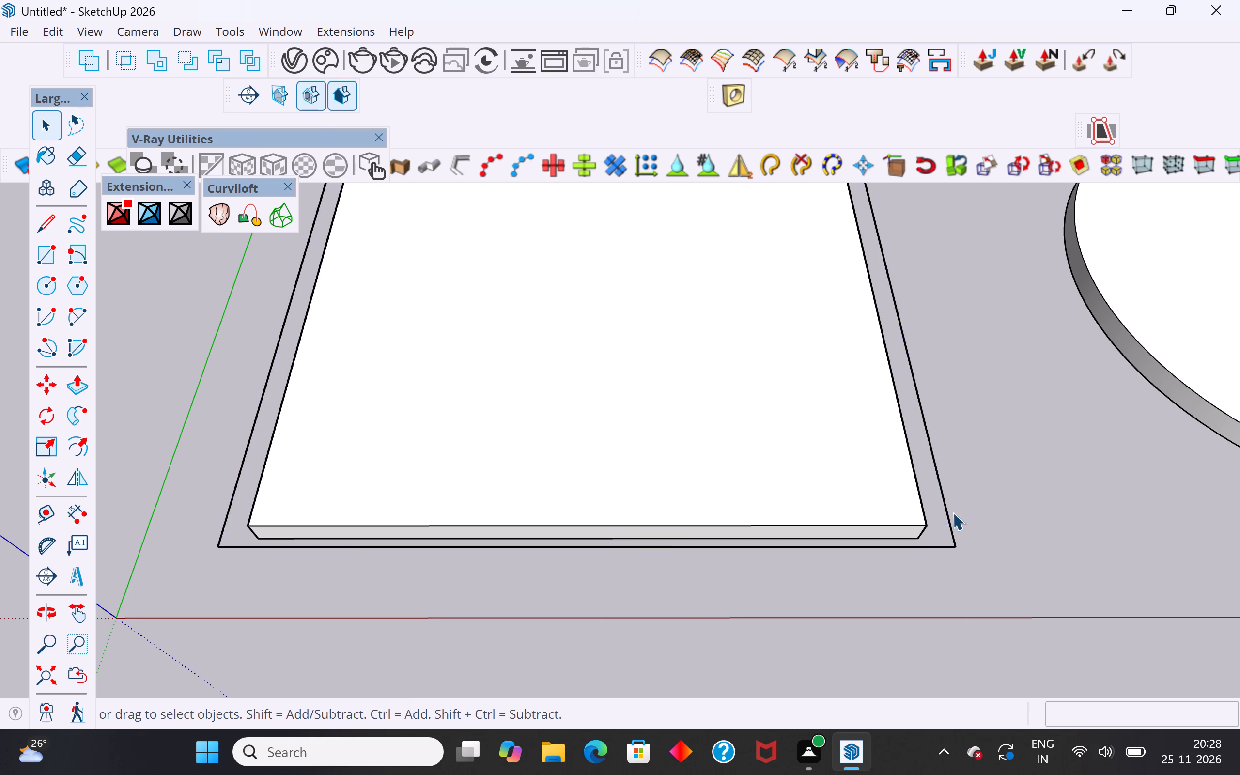
drag(965, 508, 945, 565)
key(Delete)
scroll(936, 591, down, 5)
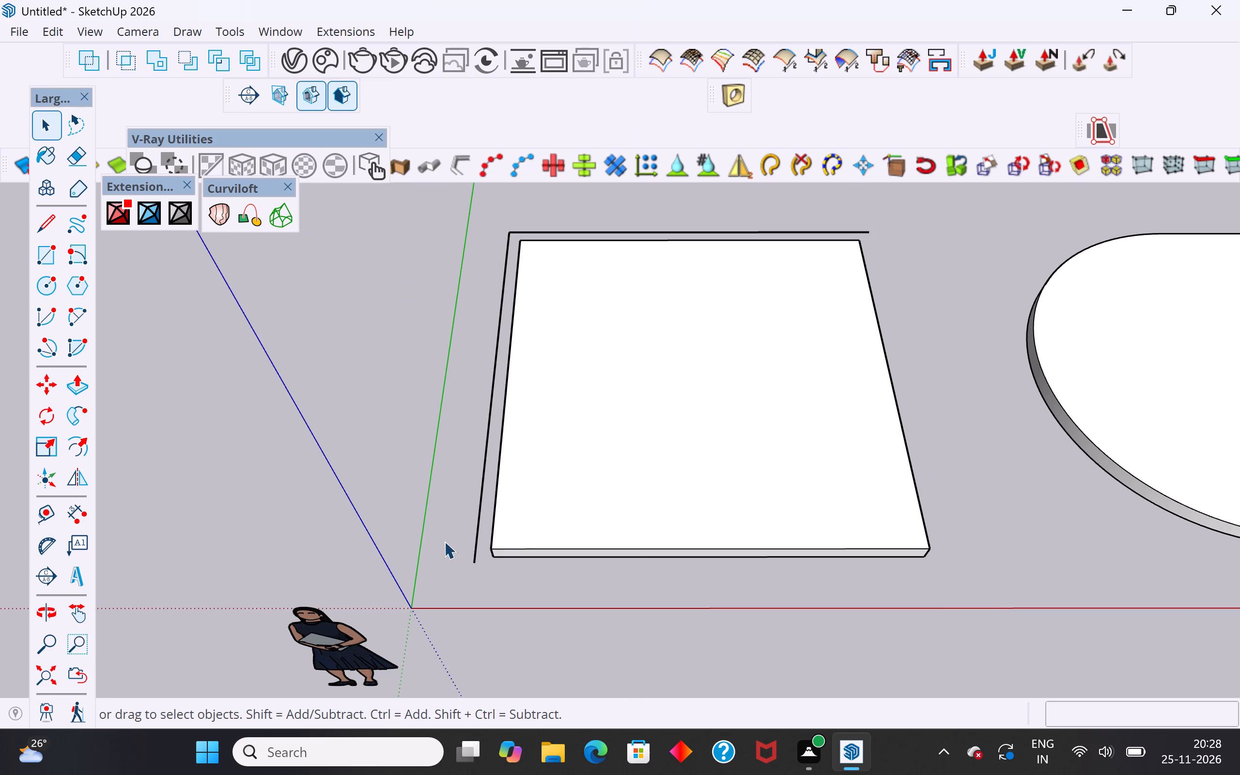
scroll(495, 558, up, 5)
drag(474, 550, 438, 600)
key(Delete)
scroll(496, 649, down, 6)
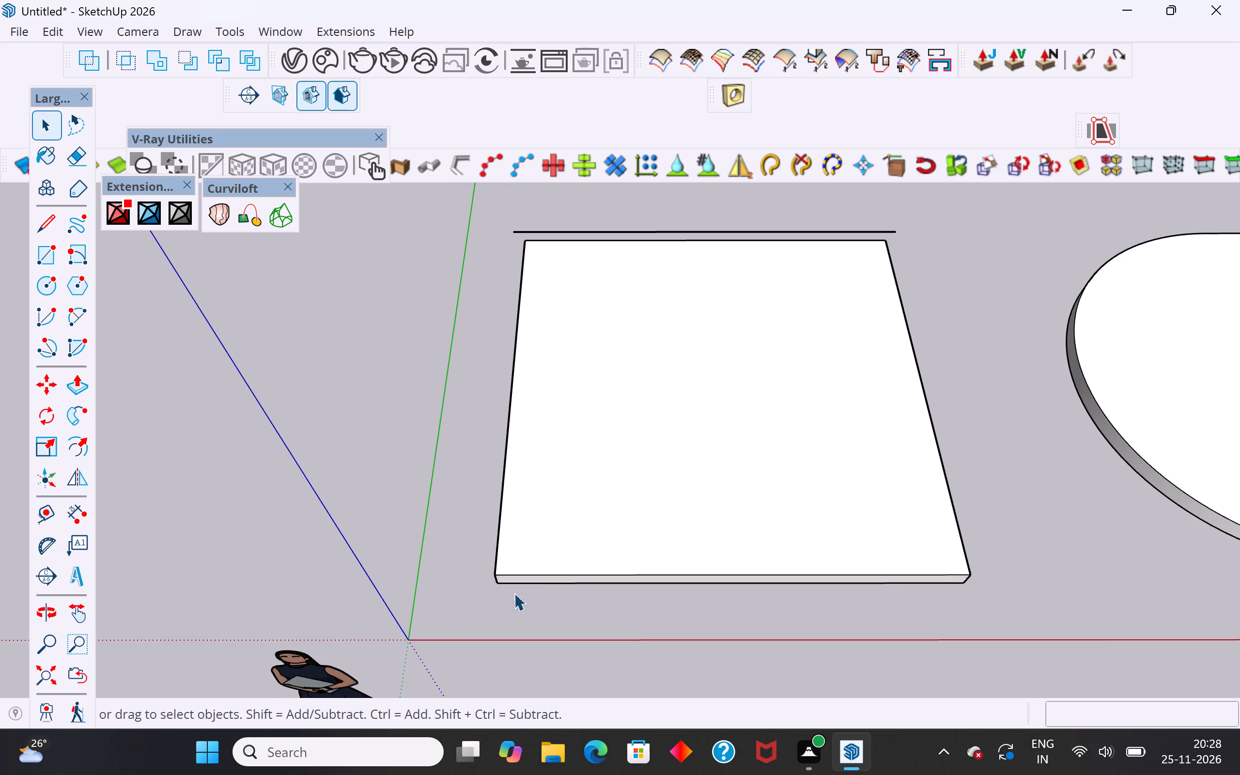
scroll(590, 267, up, 7)
click(609, 229)
key(Delete)
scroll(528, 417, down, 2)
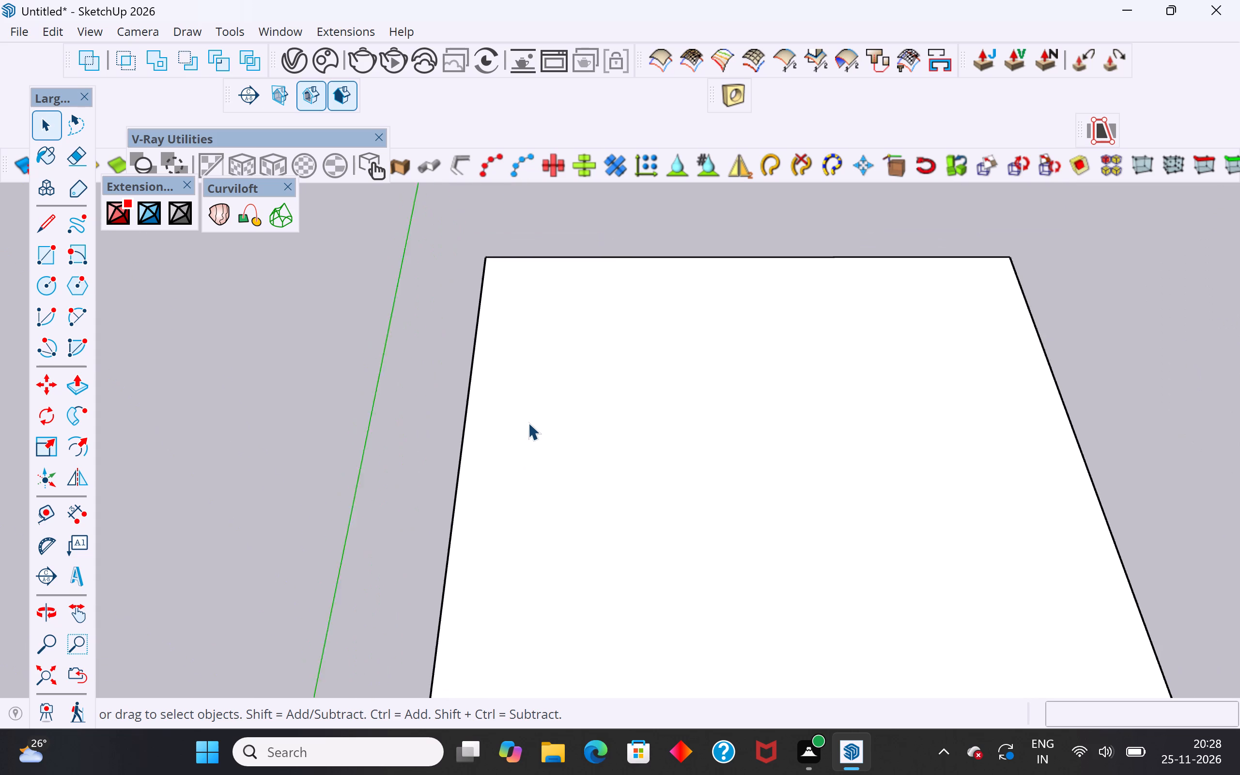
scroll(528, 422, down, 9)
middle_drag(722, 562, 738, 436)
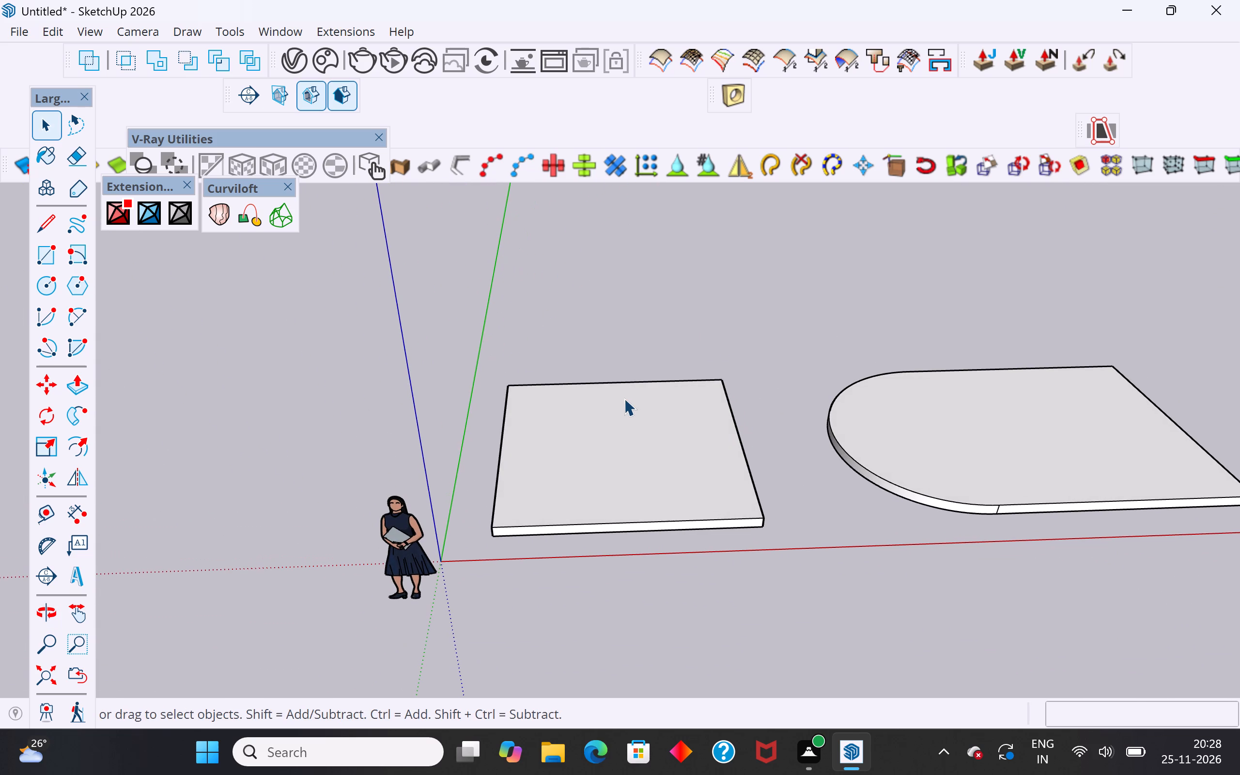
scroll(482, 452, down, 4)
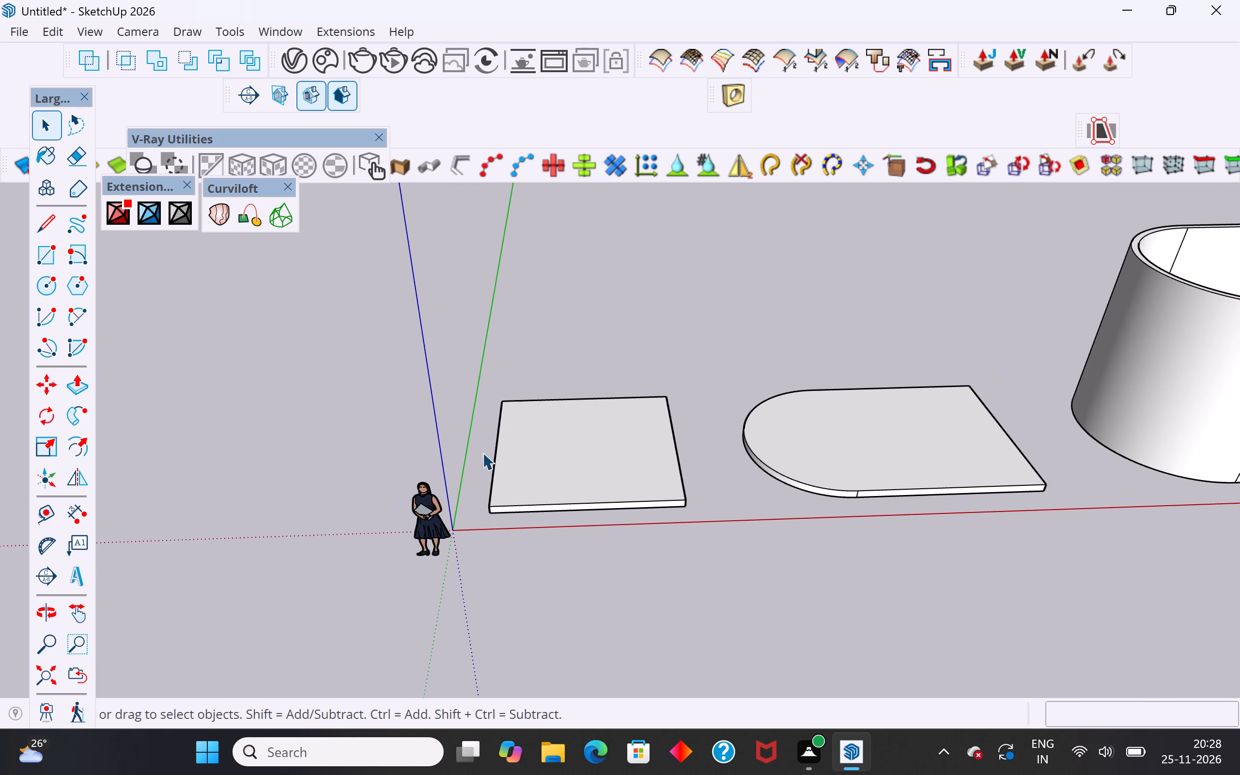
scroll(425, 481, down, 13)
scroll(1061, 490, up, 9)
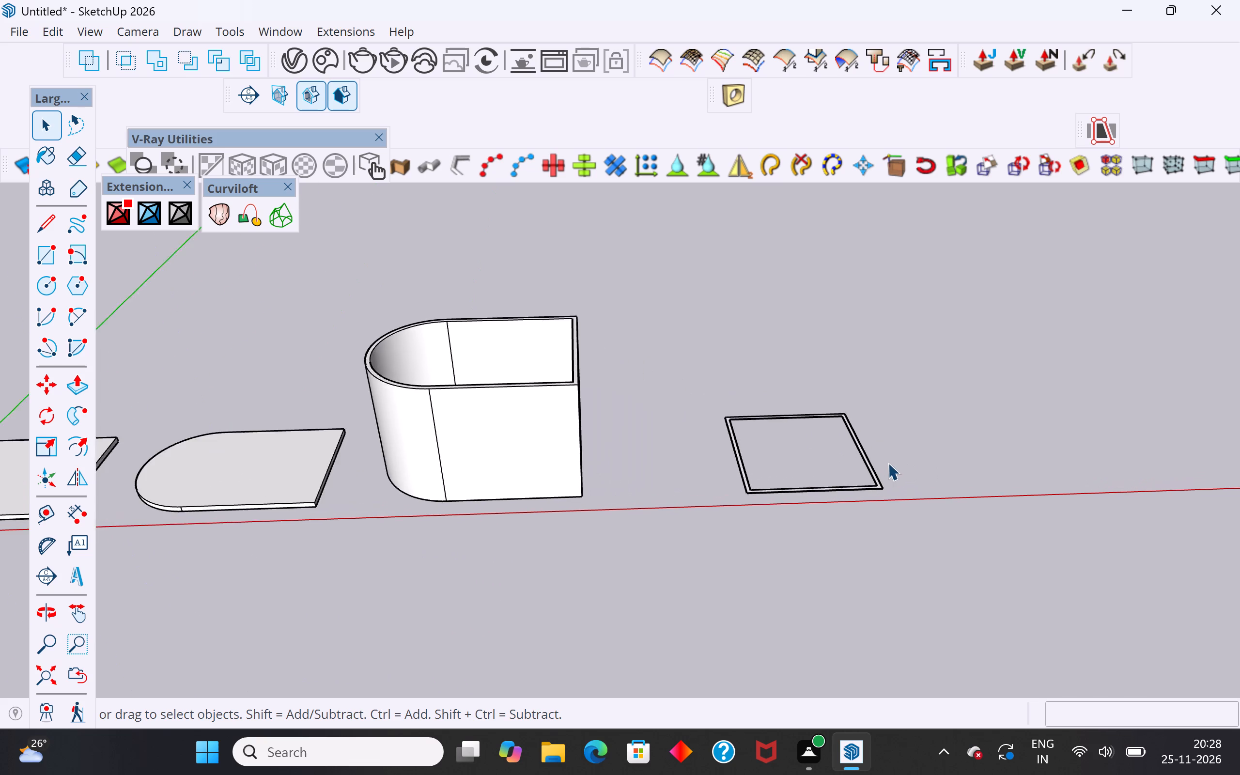
Push/Pull the copied square border ring up 12' to form the square walls.
scroll(888, 463, up, 7)
middle_drag(852, 487, 845, 450)
scroll(852, 453, up, 8)
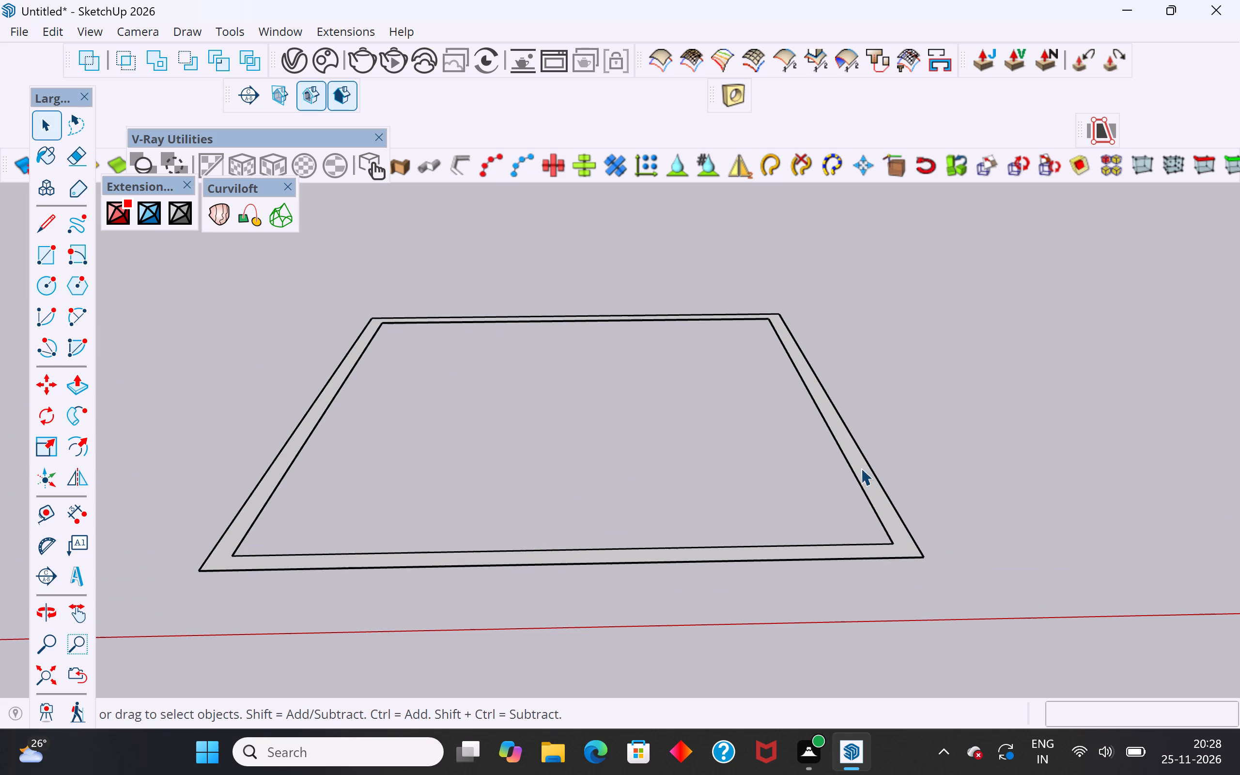
click(867, 472)
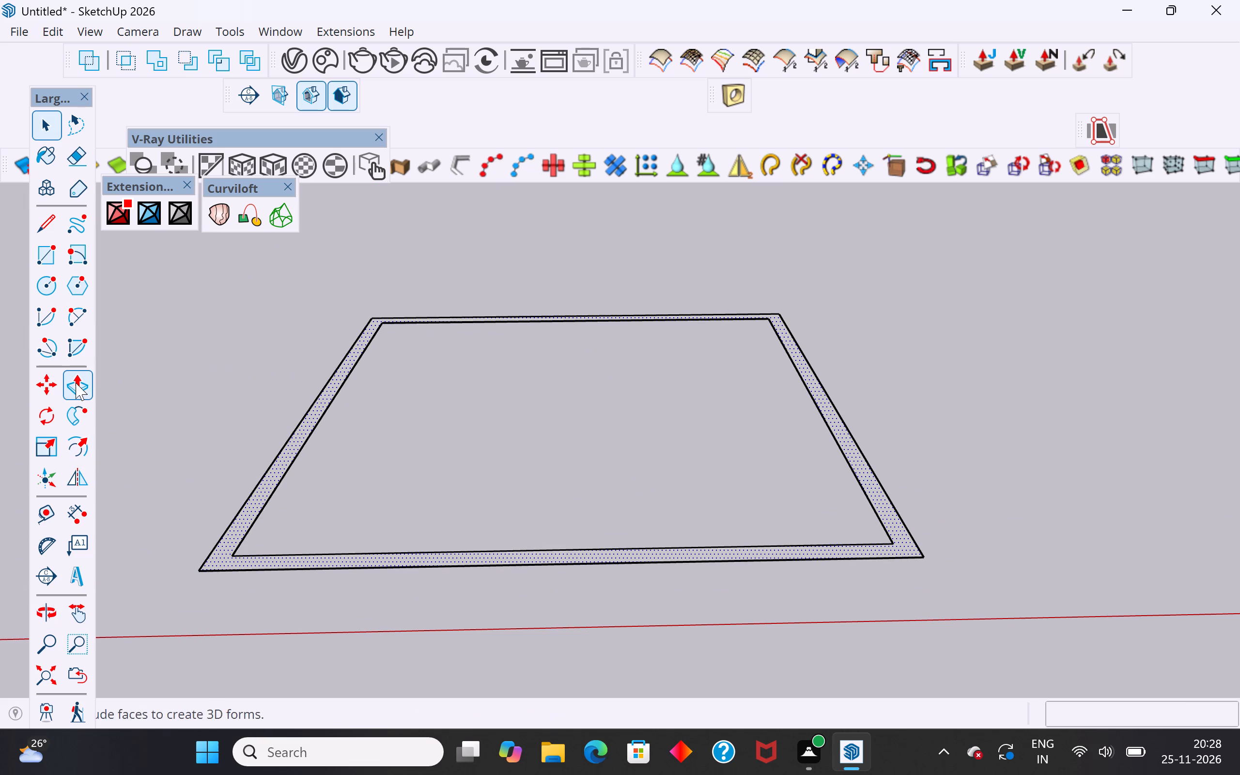
click(76, 383)
click(923, 548)
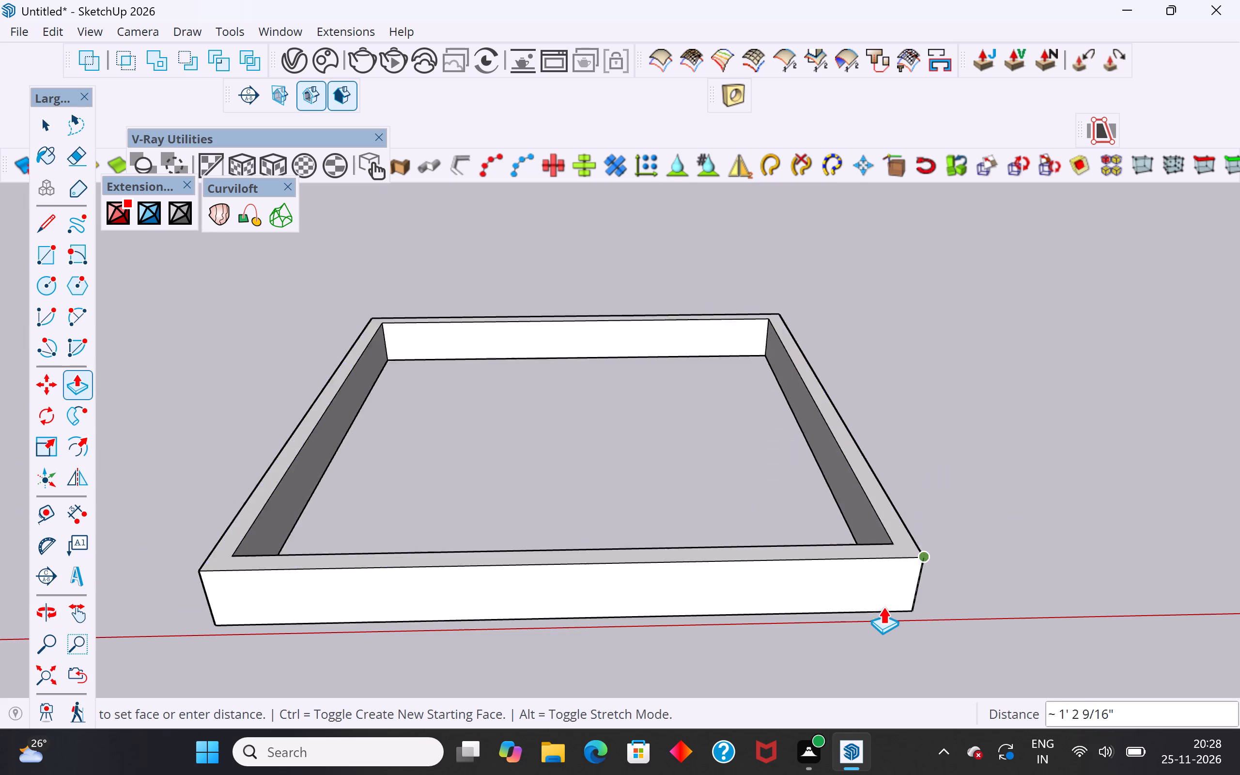
scroll(883, 606, down, 9)
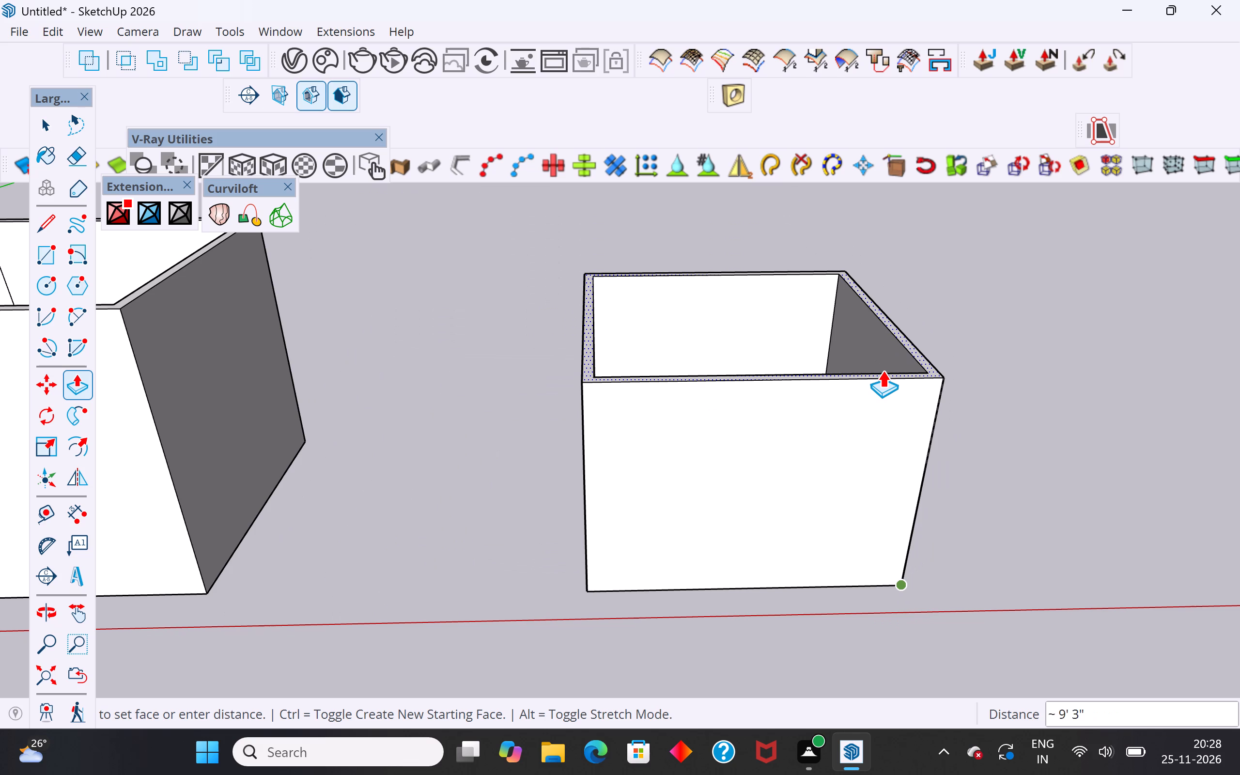
text(12')
key(Return)
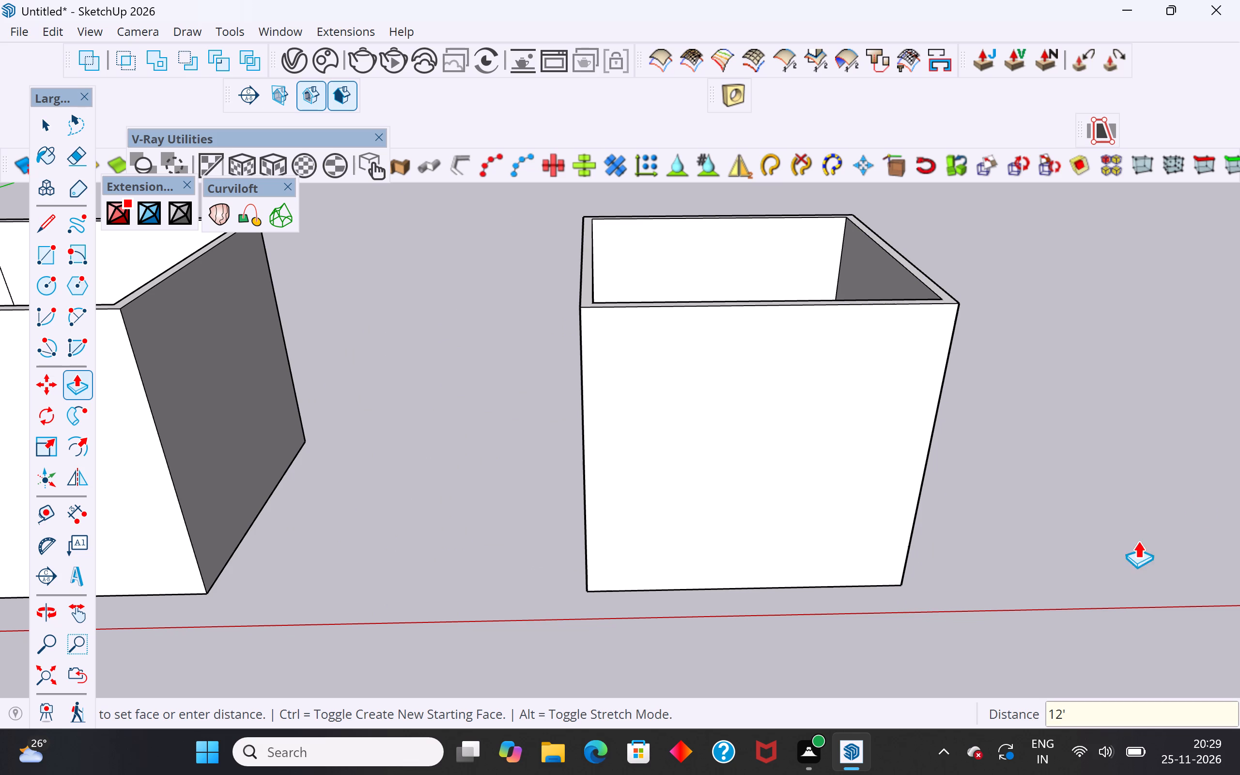
click(39, 133)
drag(296, 384, 305, 387)
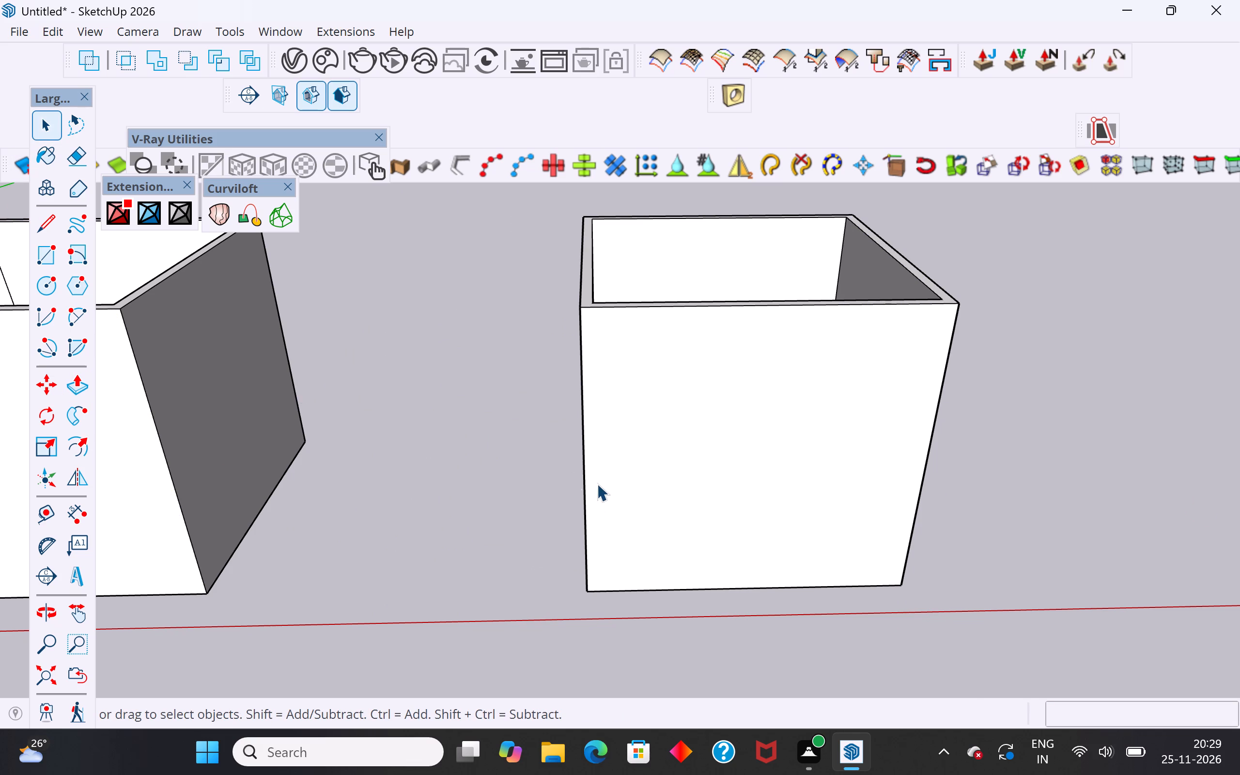
Examine the two base slabs and the two walled enclosures from several angles.
scroll(599, 487, down, 10)
click(642, 560)
scroll(1009, 538, down, 9)
middle_drag(1009, 529, 902, 425)
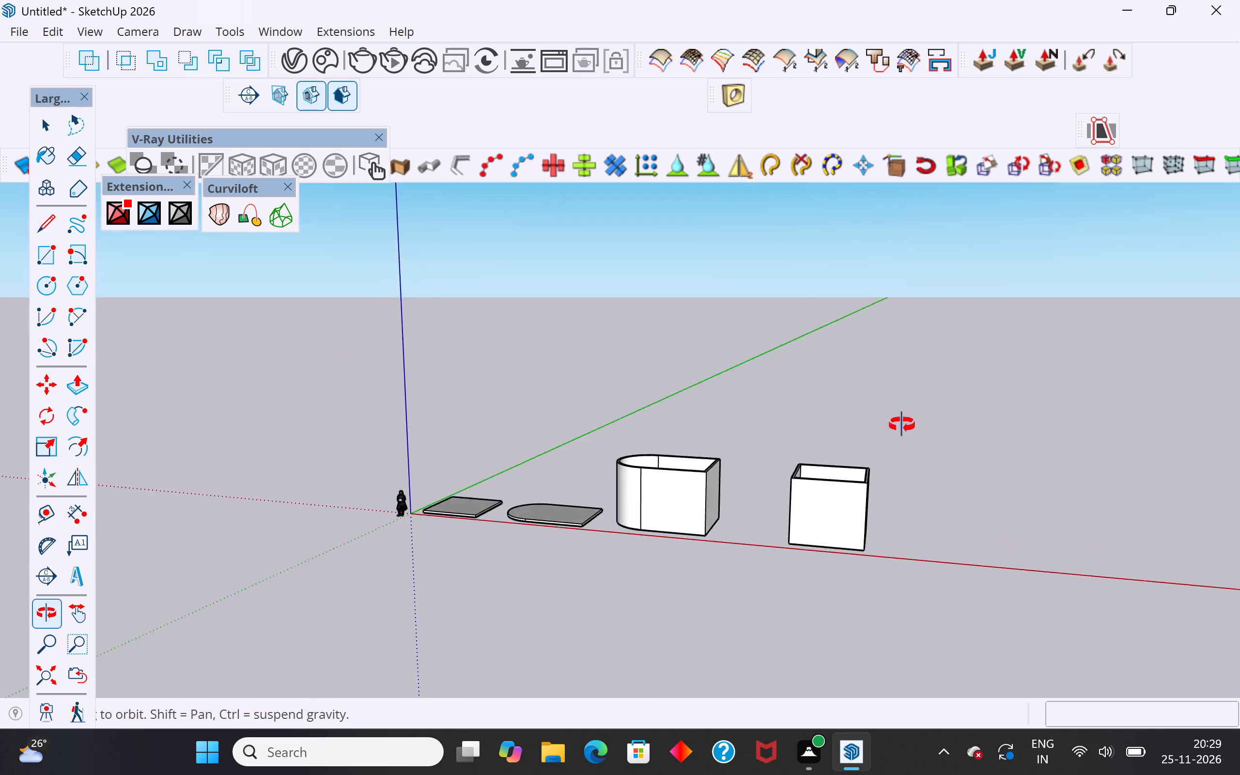
middle_drag(902, 425, 1045, 503)
scroll(421, 589, up, 8)
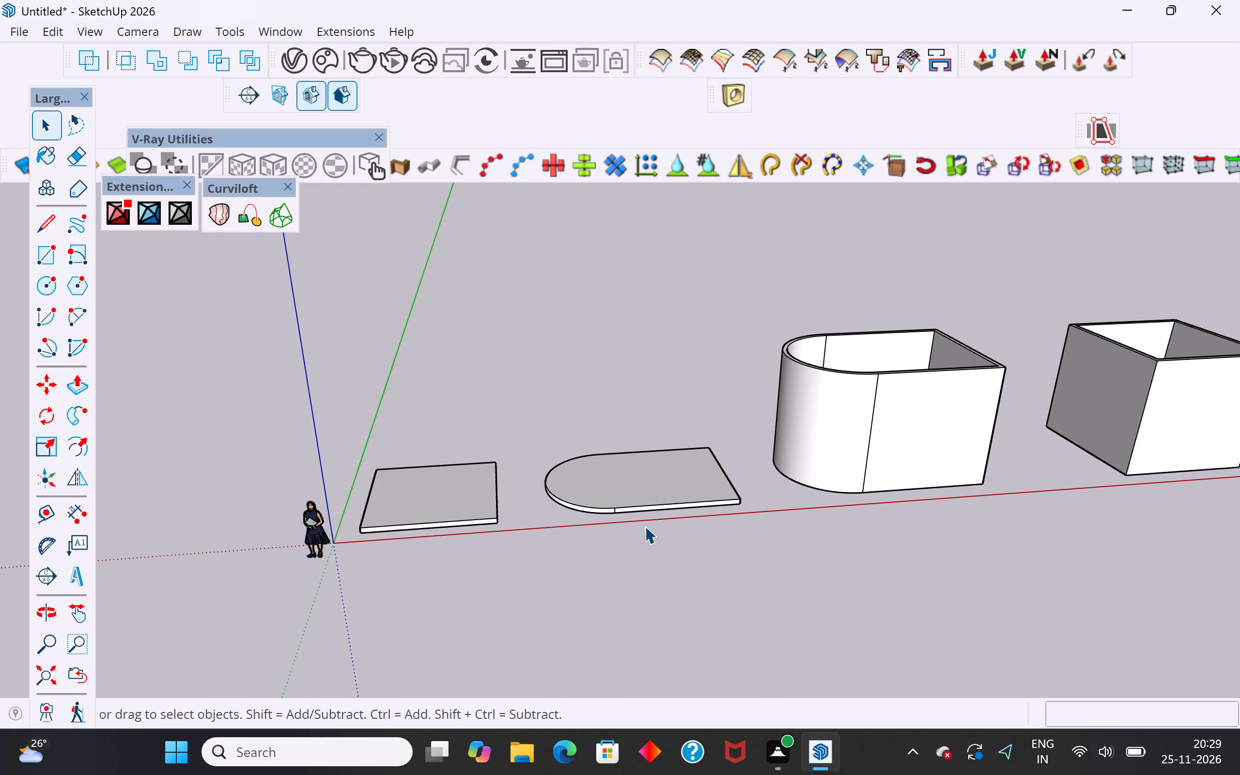
scroll(556, 567, down, 4)
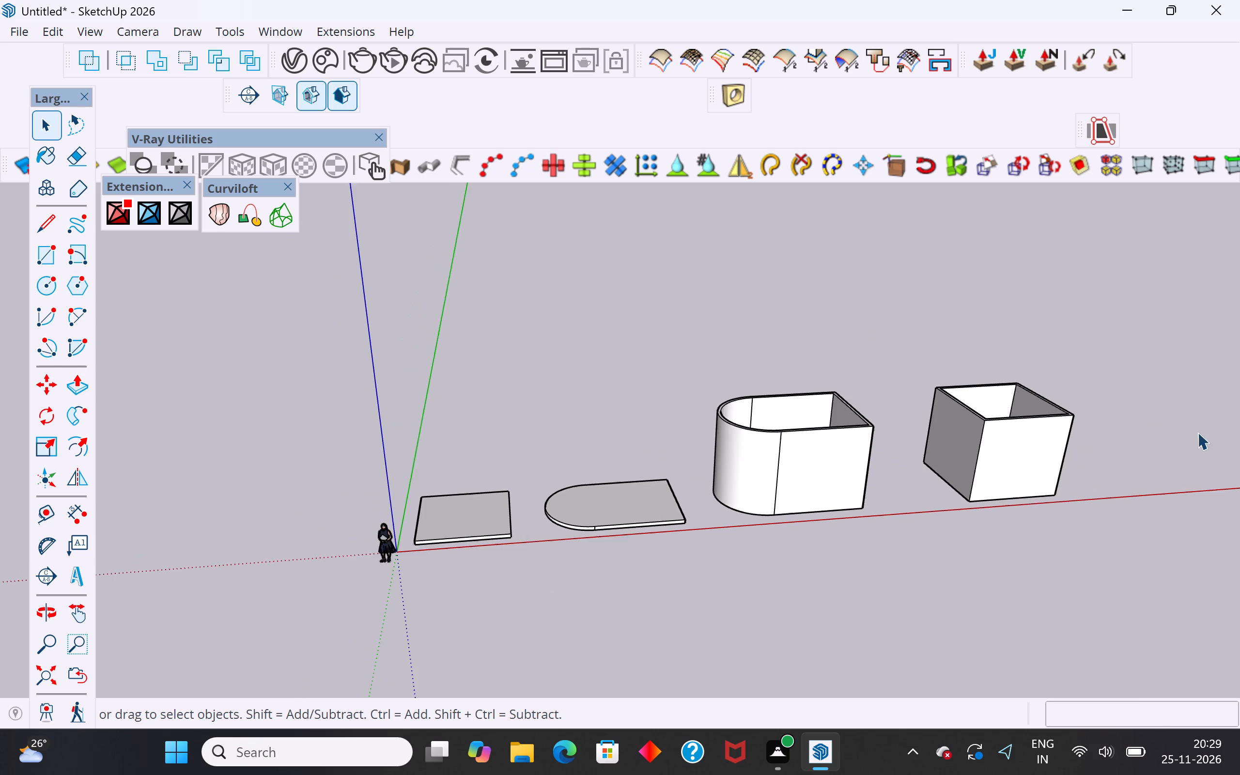
middle_drag(1197, 422, 1055, 373)
scroll(600, 456, down, 10)
scroll(842, 487, up, 8)
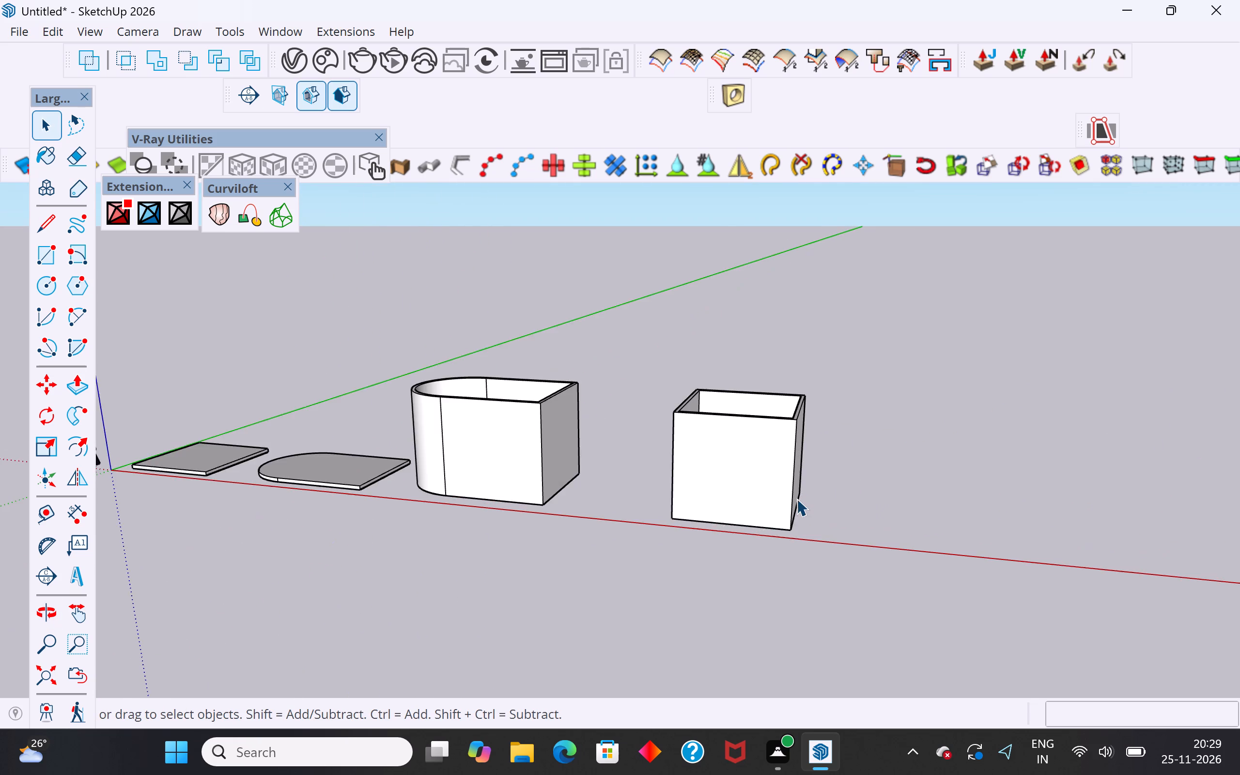
scroll(796, 498, up, 7)
middle_drag(778, 528, 892, 644)
scroll(639, 424, down, 5)
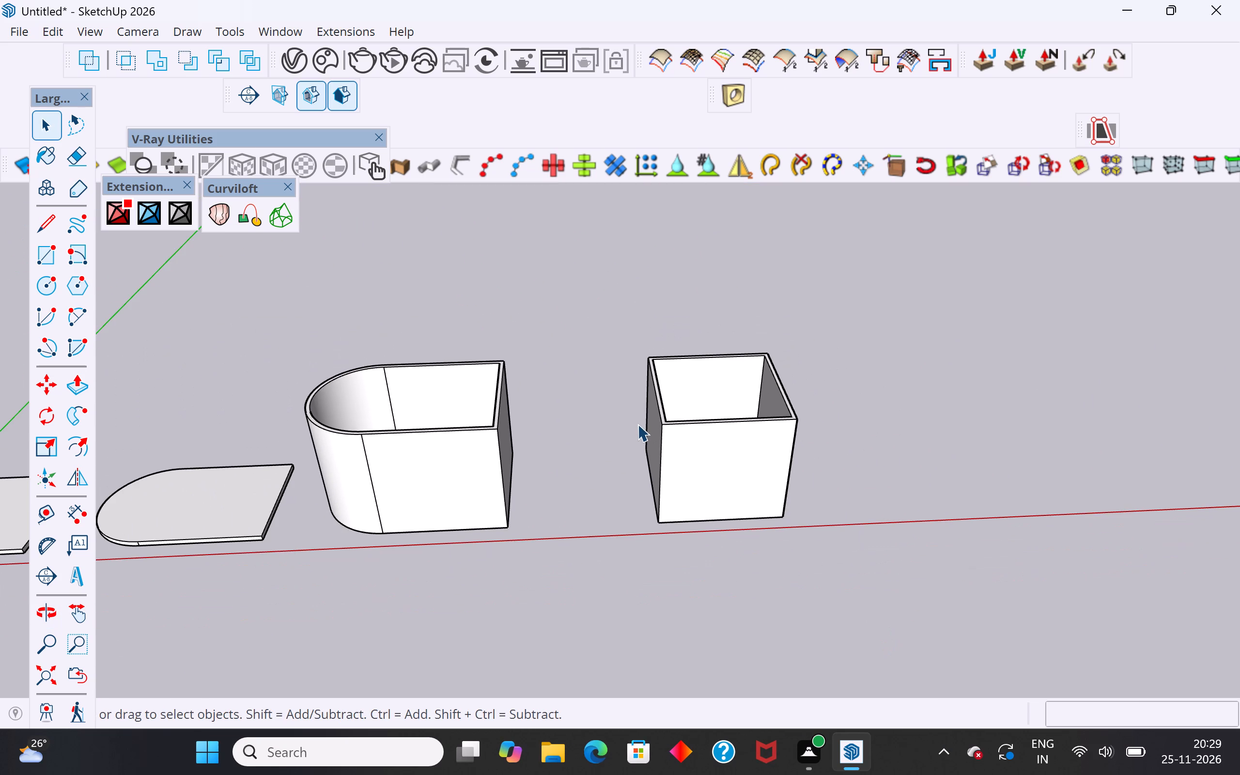
scroll(826, 387, down, 4)
middle_drag(935, 346, 920, 386)
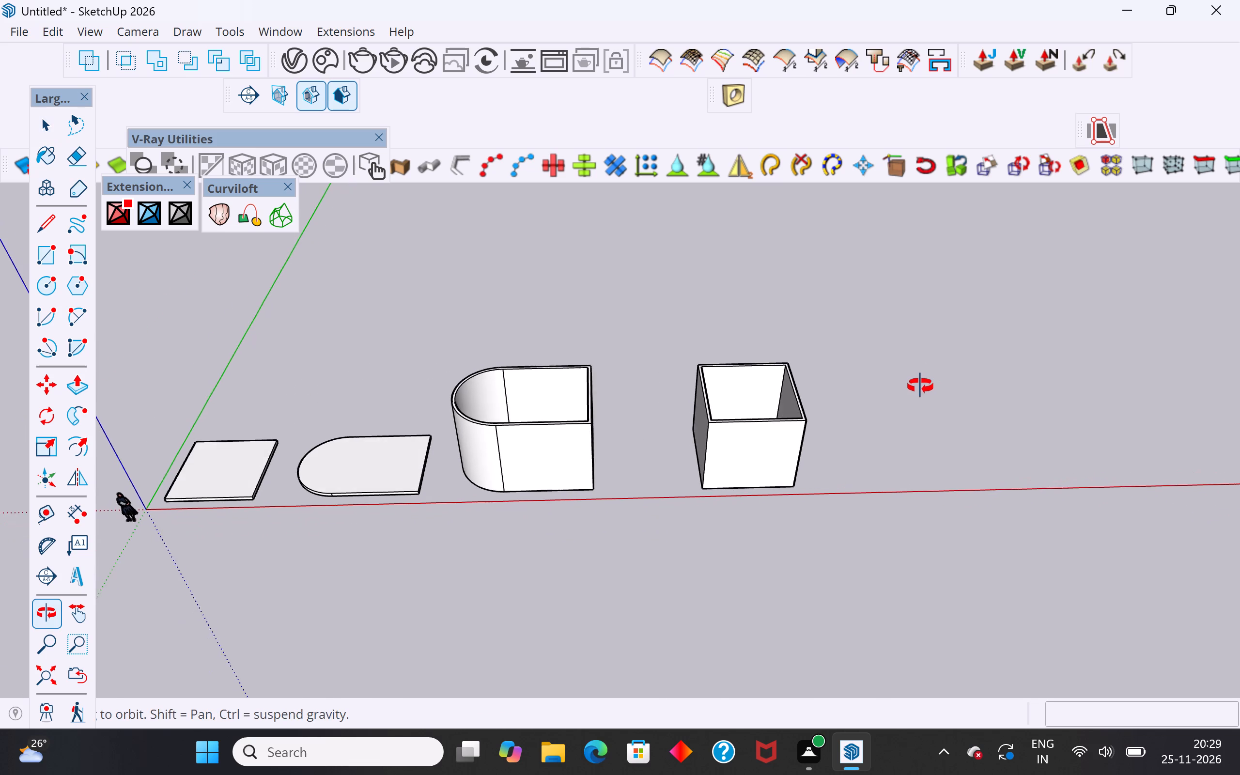
middle_drag(920, 386, 917, 392)
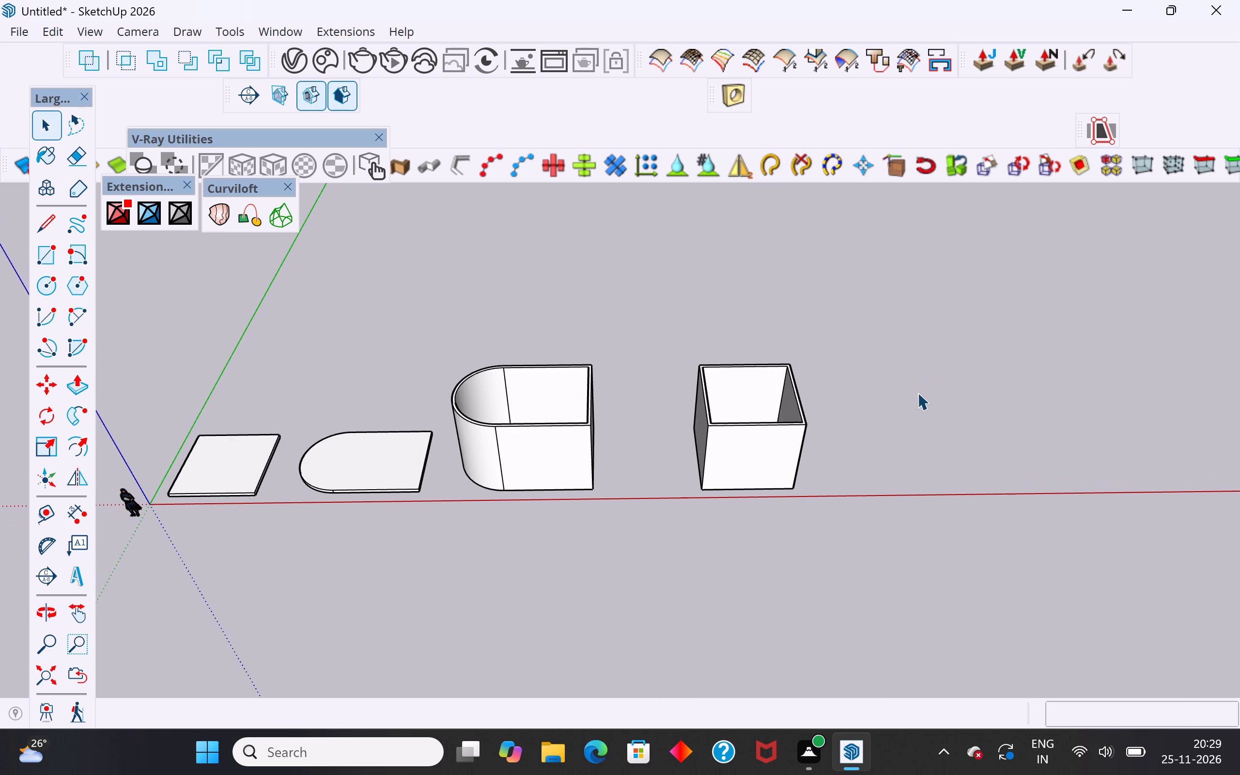
scroll(950, 358, down, 4)
middle_drag(965, 449, 988, 390)
scroll(522, 488, up, 3)
middle_click(940, 466)
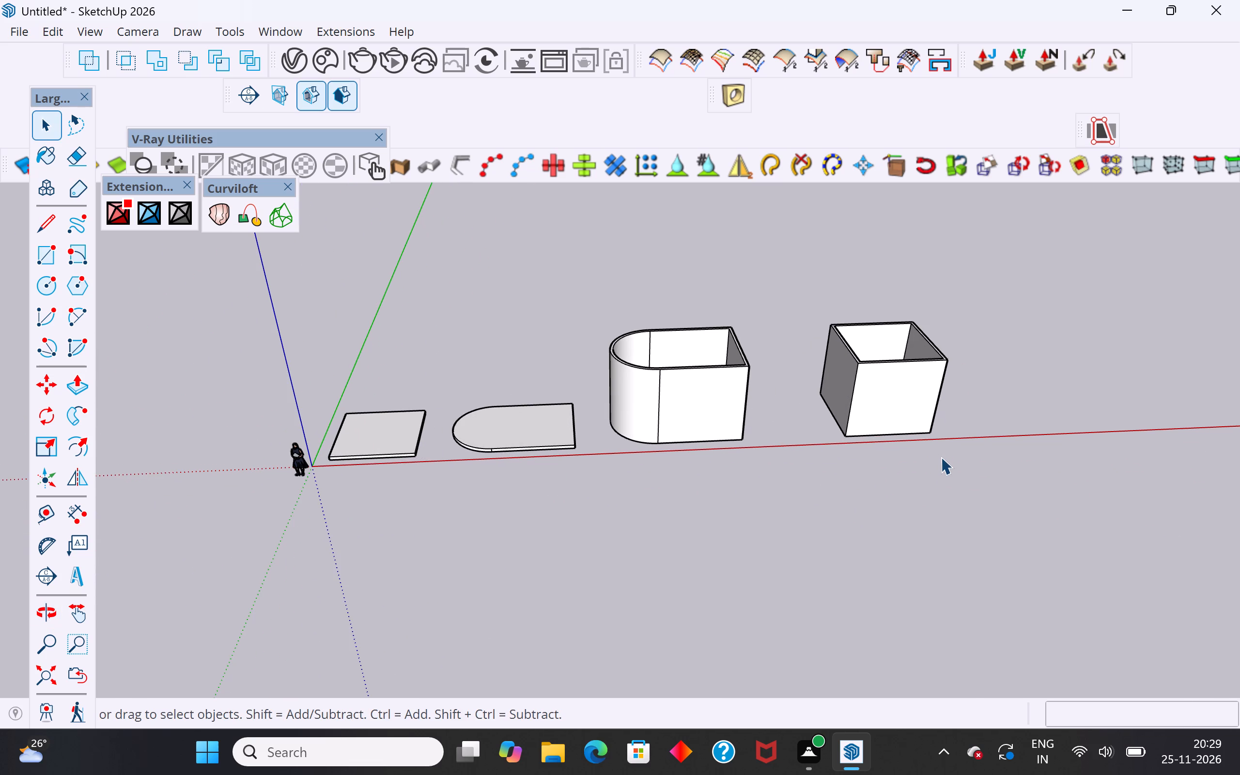
scroll(496, 530, down, 2)
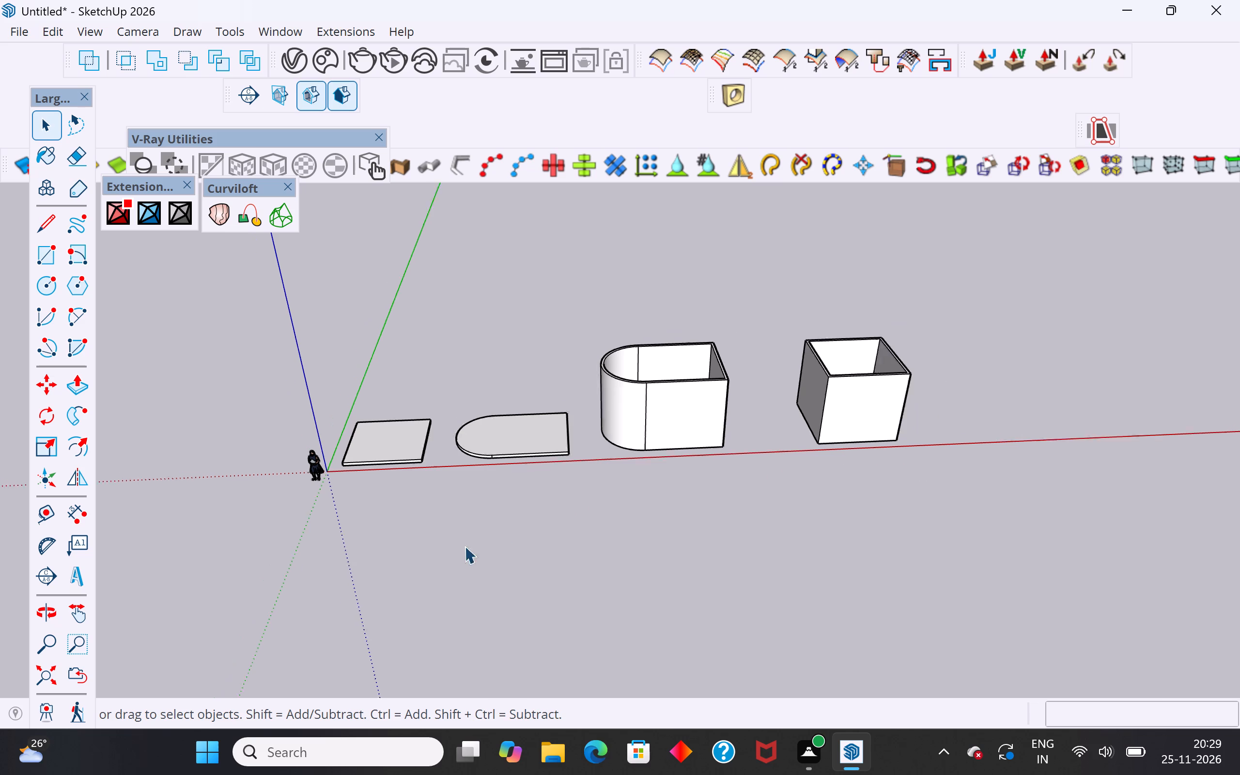
scroll(465, 546, down, 10)
middle_drag(672, 522, 656, 580)
scroll(704, 476, up, 6)
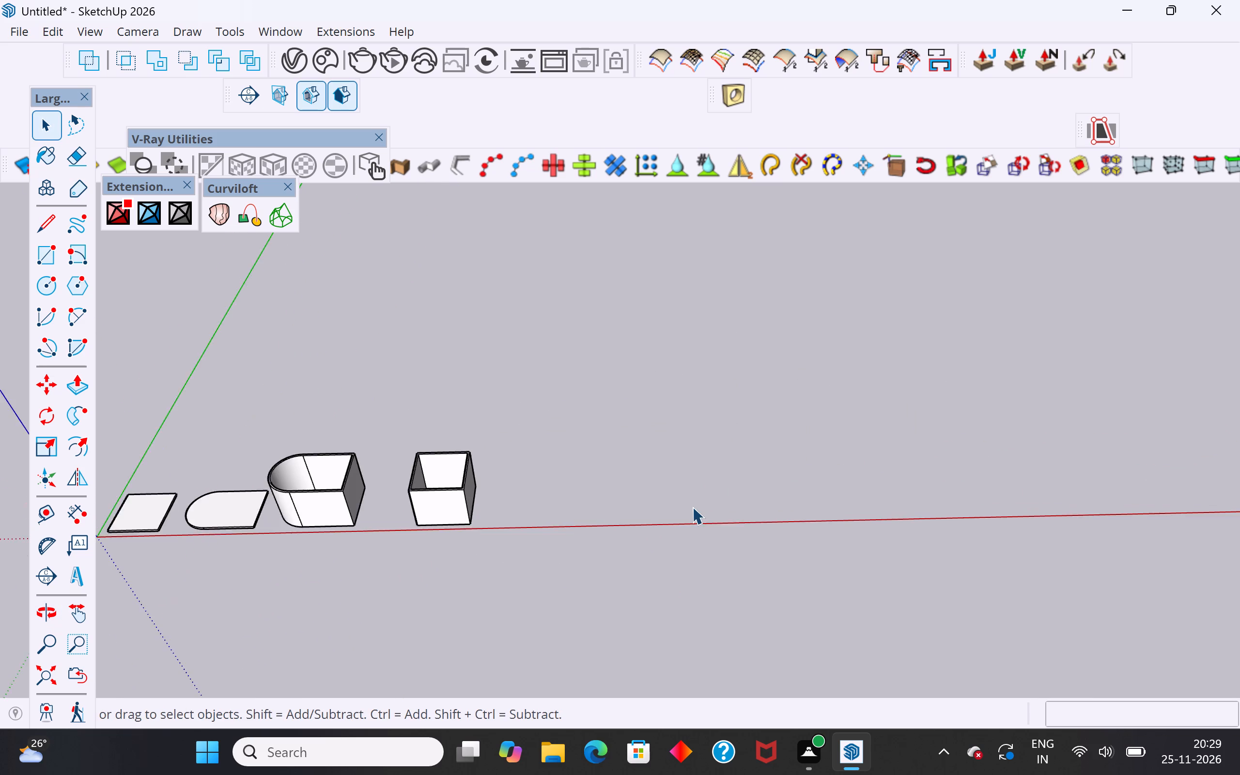
scroll(692, 507, up, 2)
middle_click(699, 499)
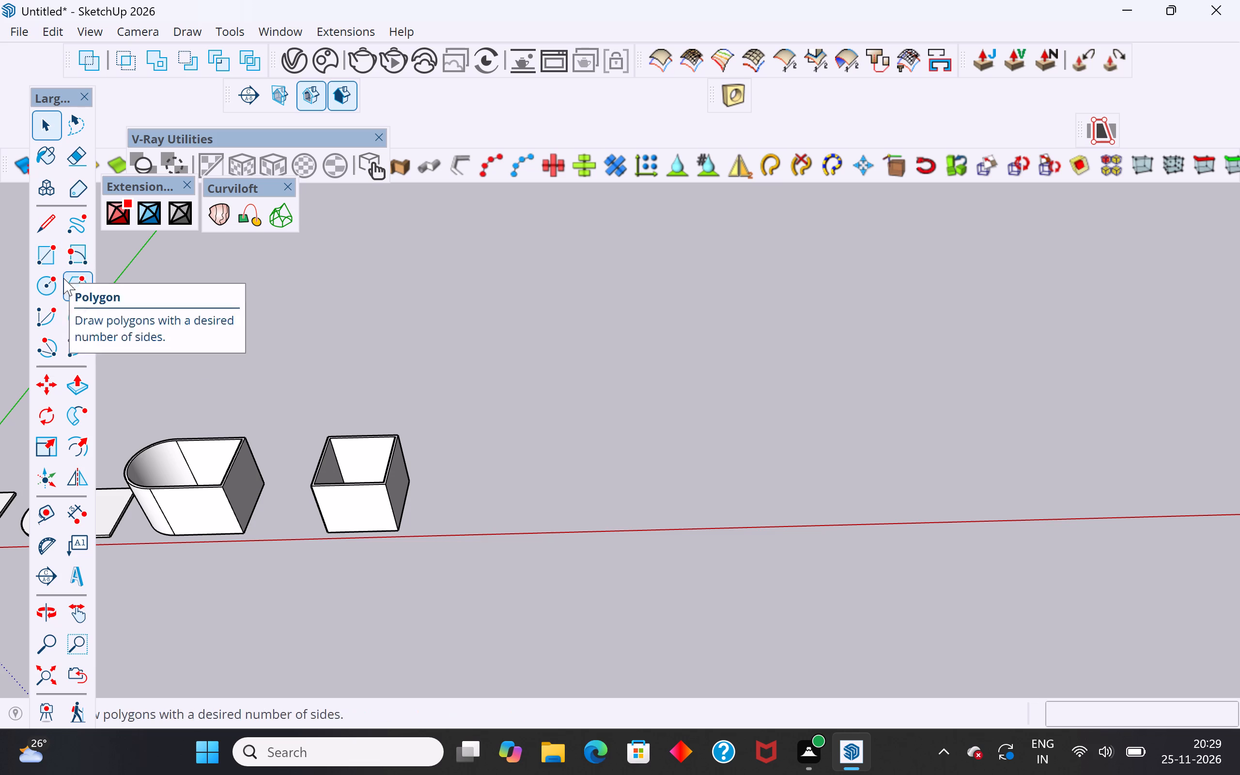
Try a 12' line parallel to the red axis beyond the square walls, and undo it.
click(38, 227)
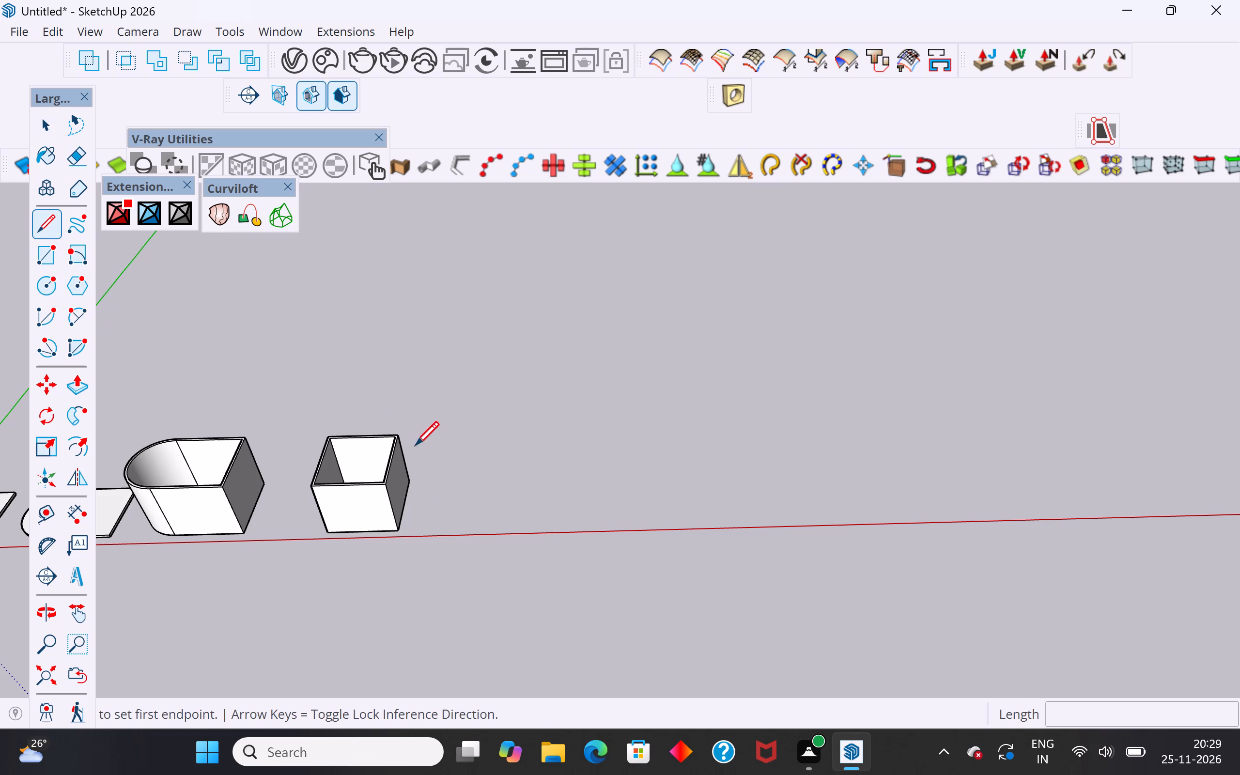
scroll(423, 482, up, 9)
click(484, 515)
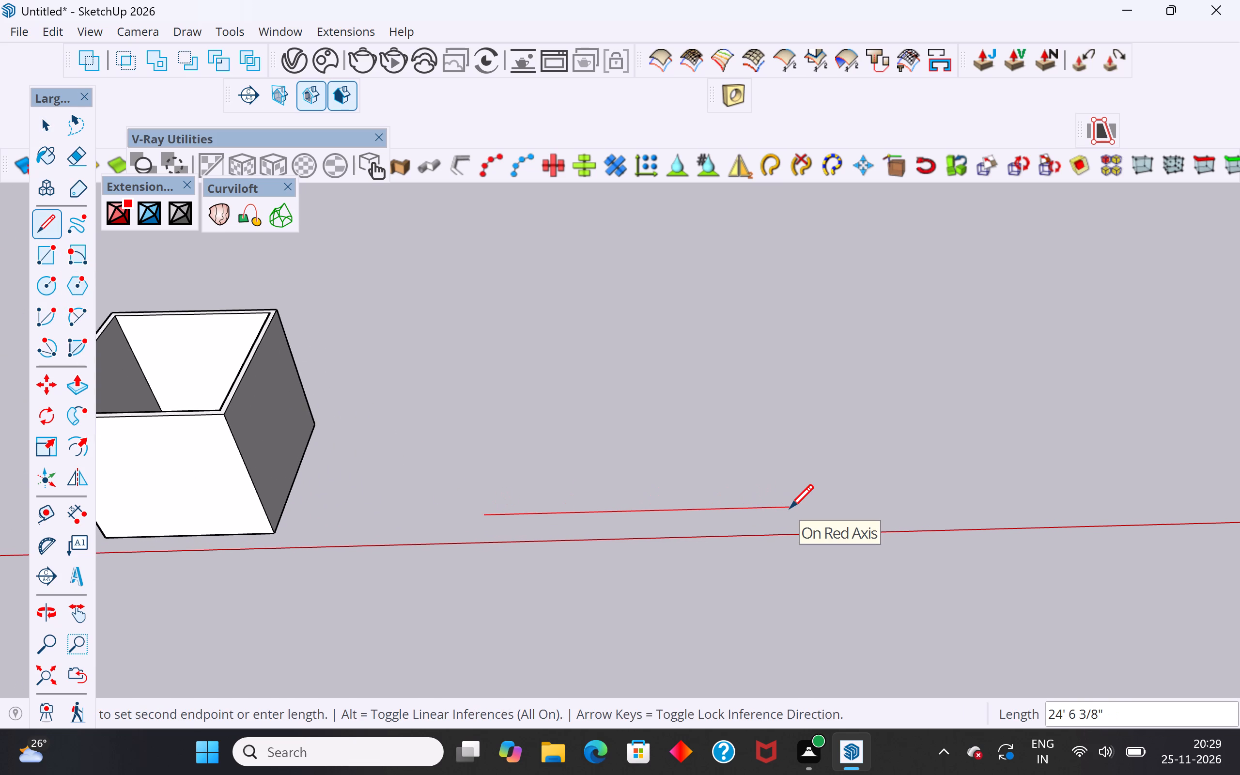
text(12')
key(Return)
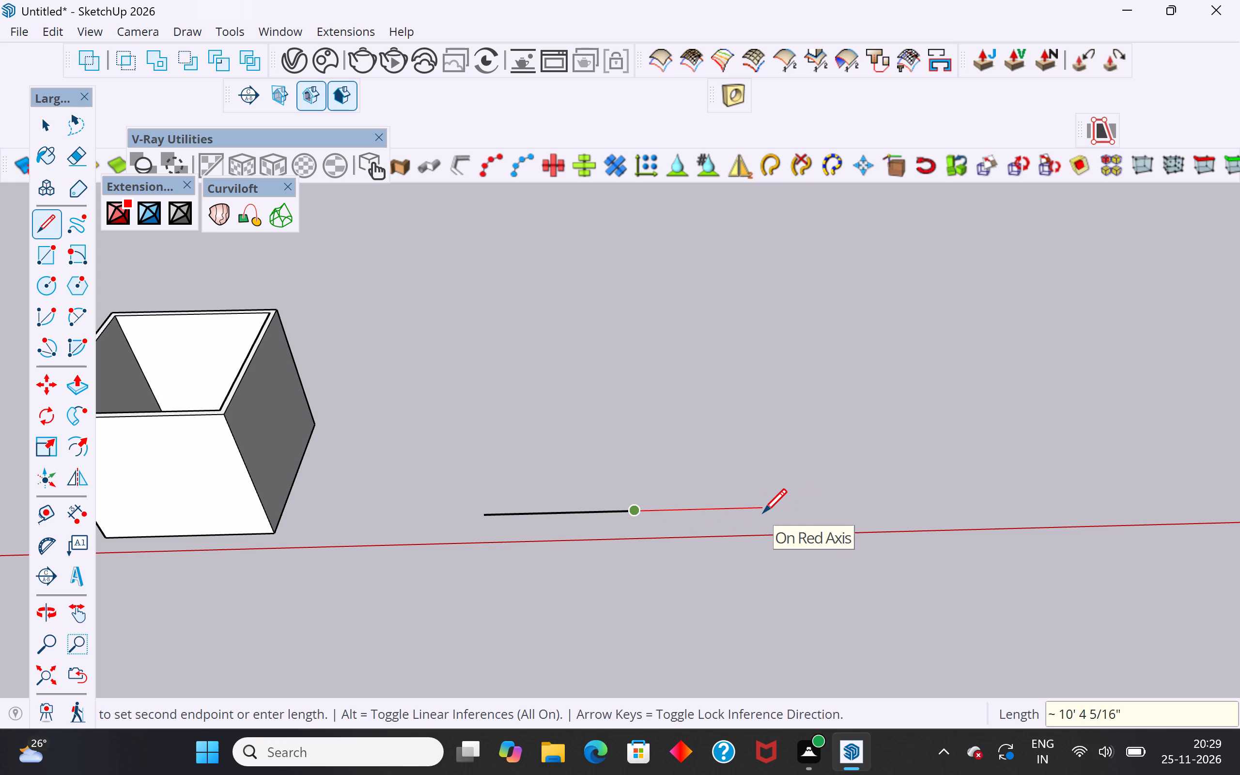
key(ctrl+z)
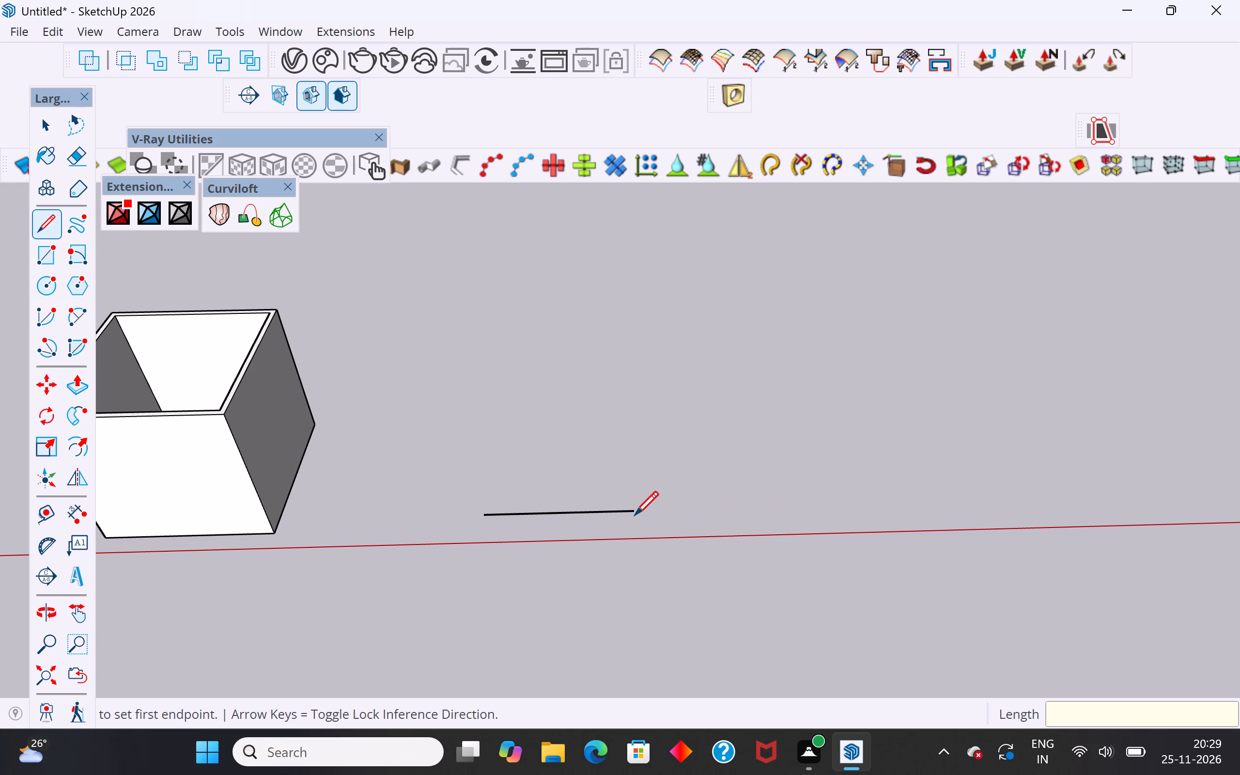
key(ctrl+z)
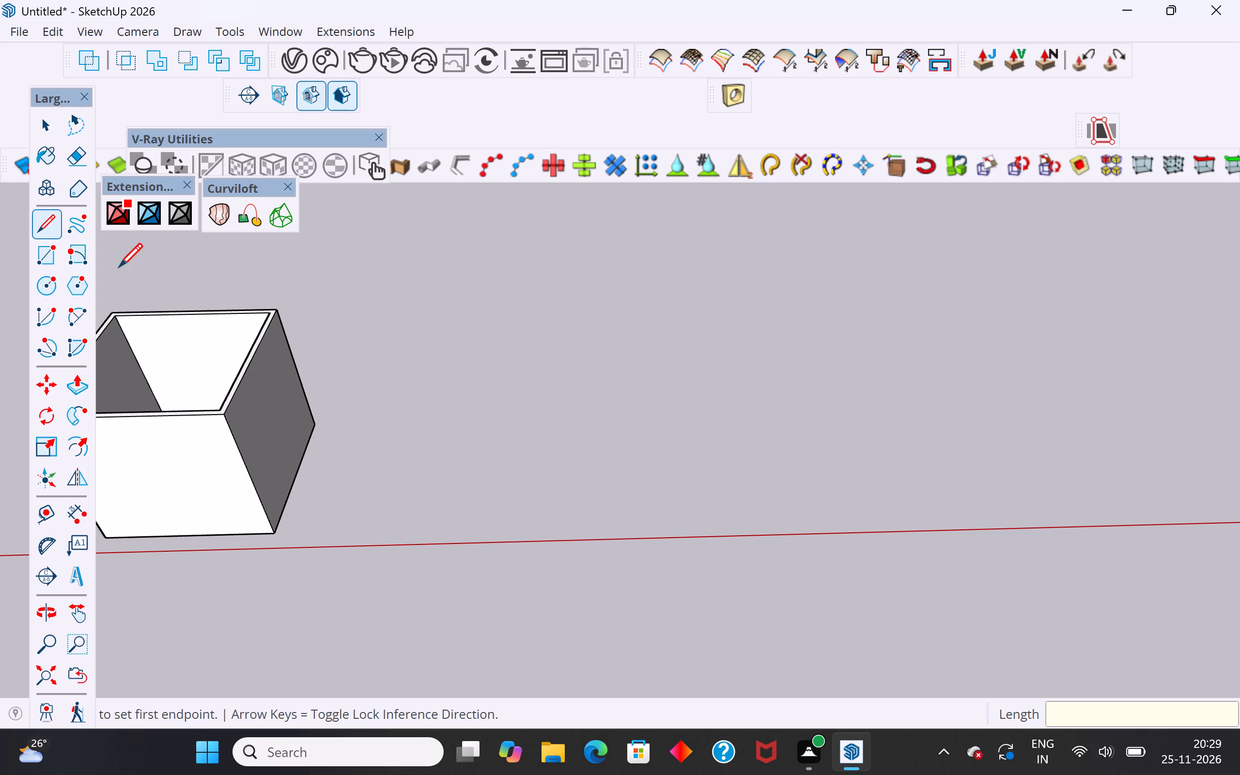
Draw a closed 24' by 24' square face on the ground beyond the square walls, with its first edge parallel to the red axis.
drag(443, 517, 474, 523)
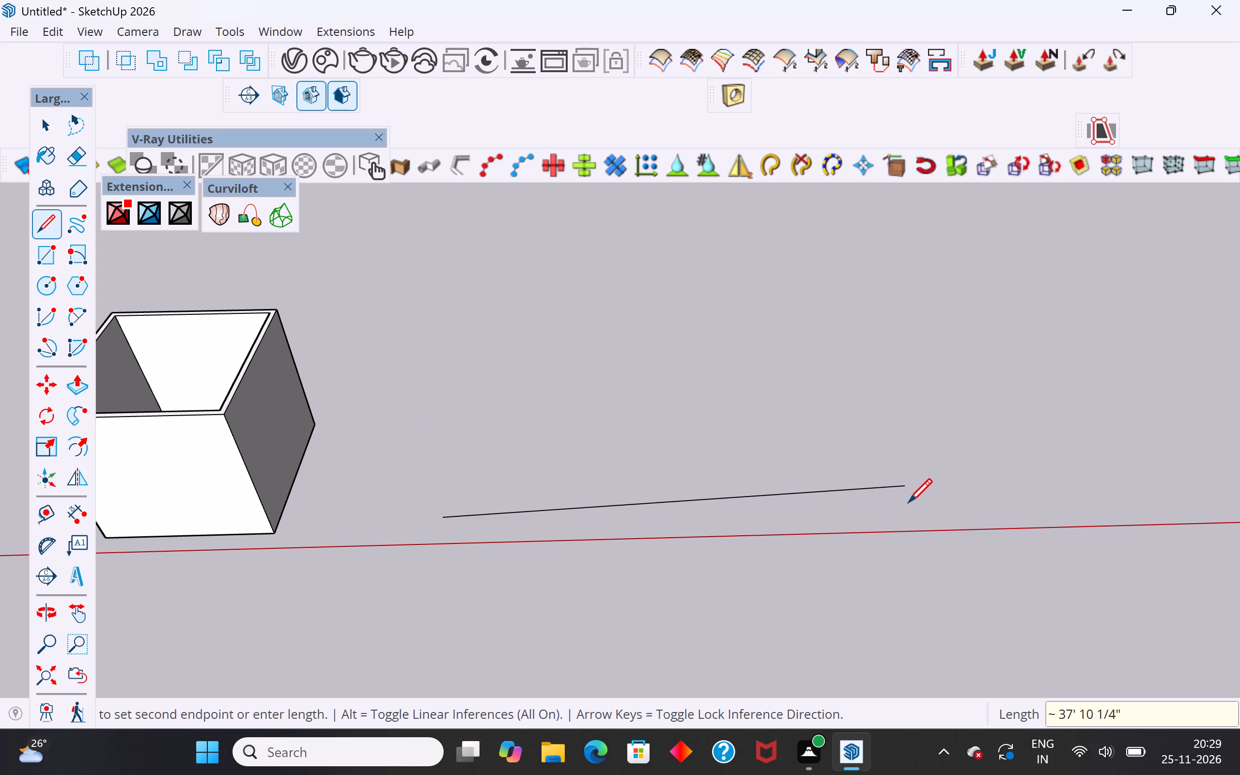
text(24)
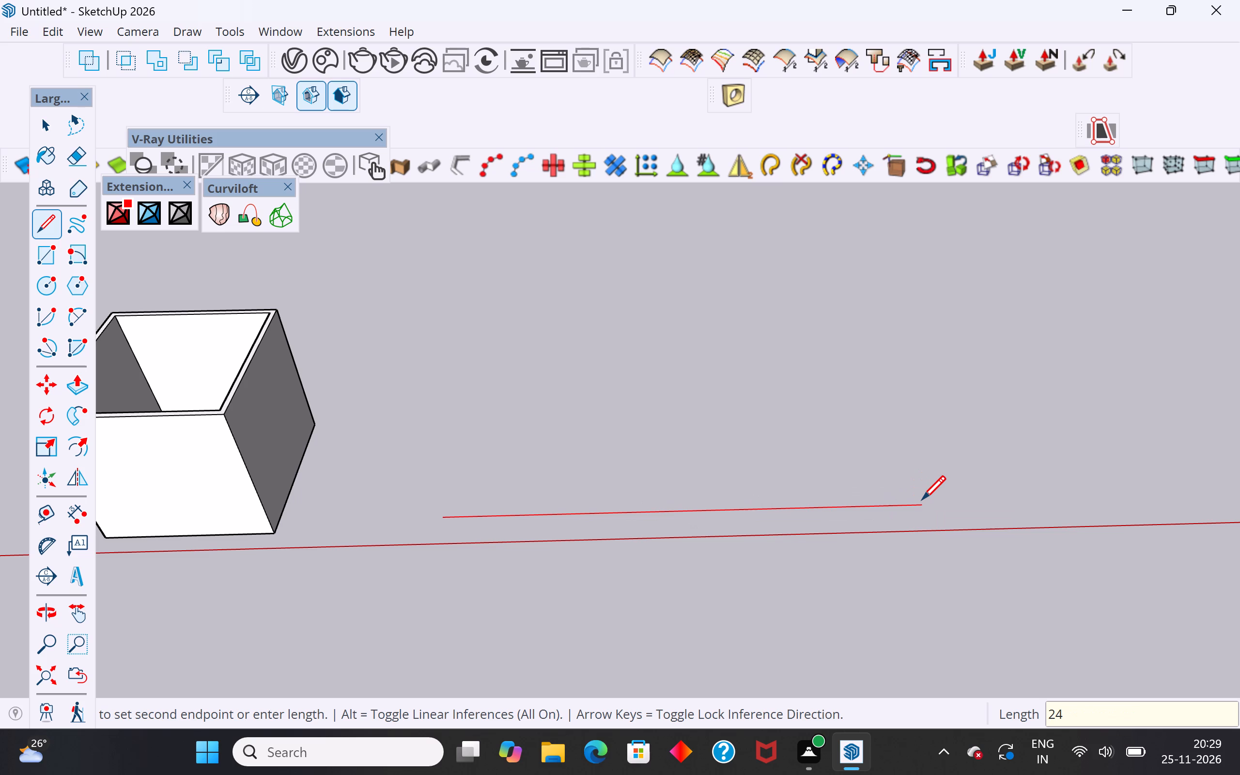
key(apostrophe)
key(Return)
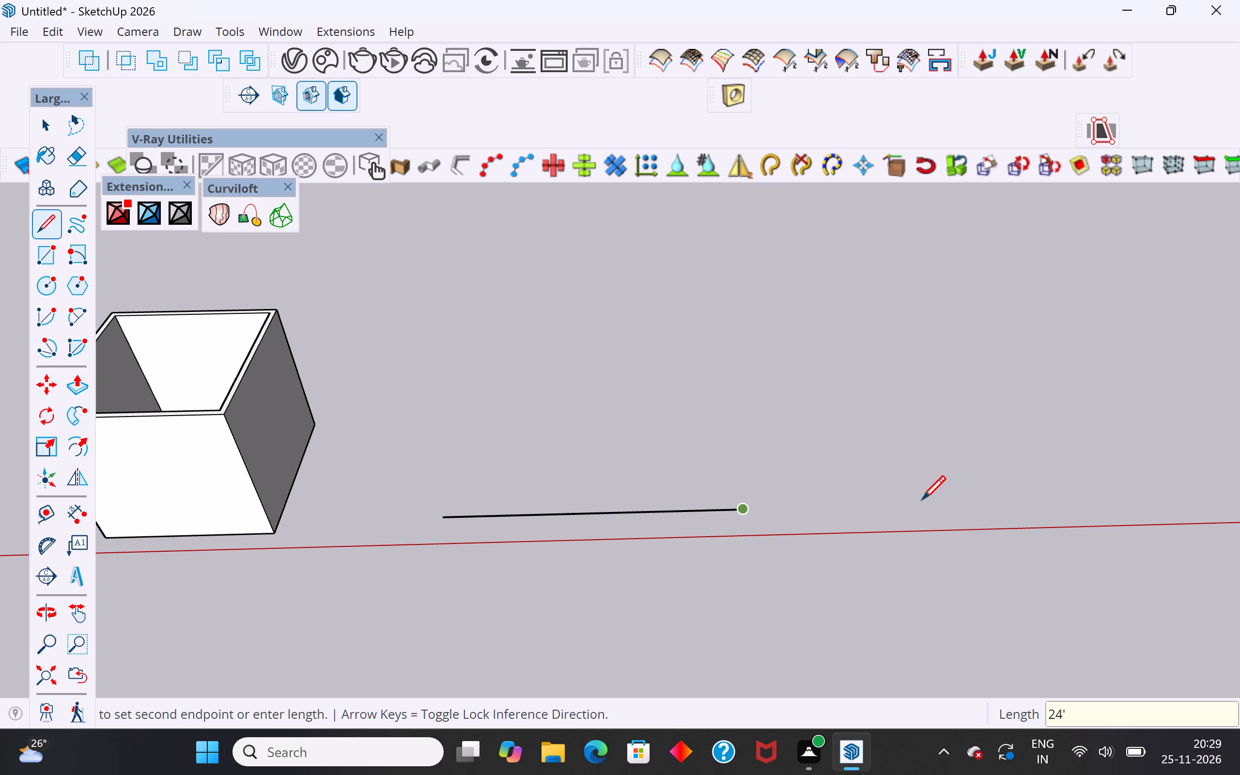
scroll(768, 574, down, 7)
middle_drag(956, 530, 502, 588)
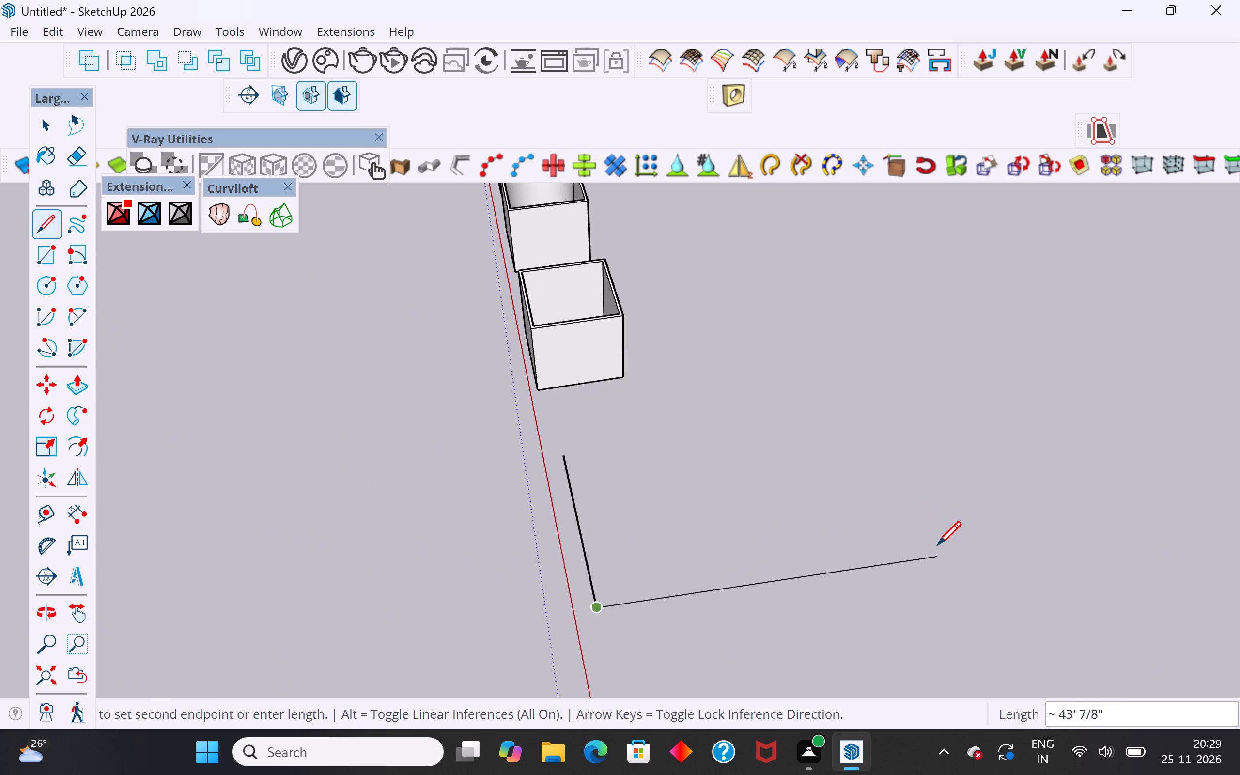
scroll(682, 544, down, 3)
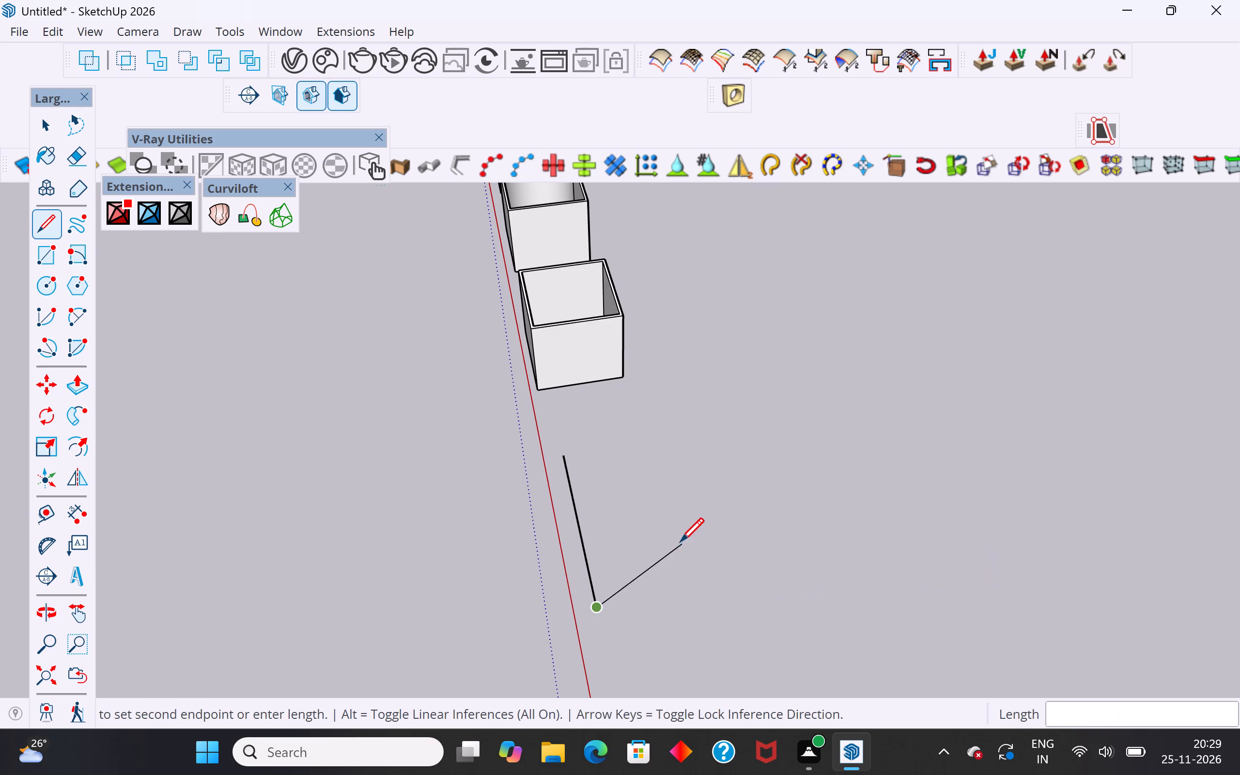
scroll(680, 544, down, 6)
middle_drag(725, 577, 1062, 574)
scroll(892, 384, up, 10)
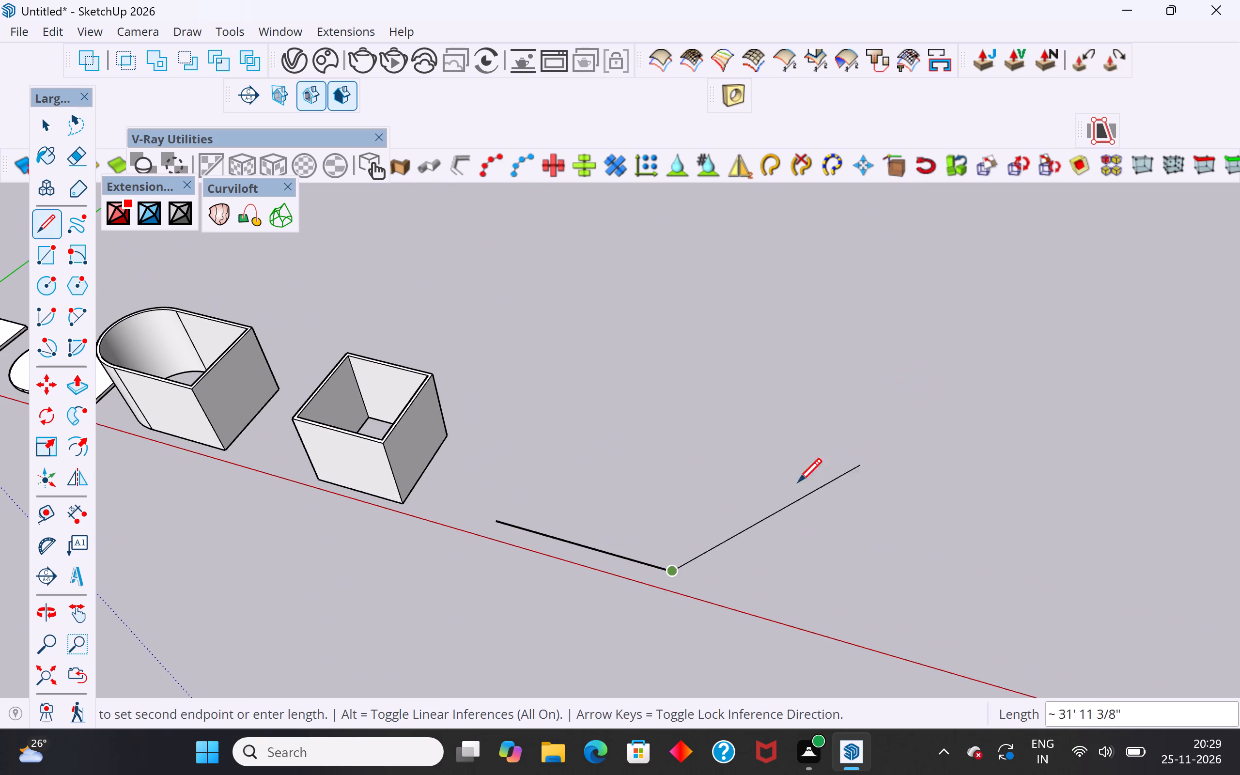
middle_drag(714, 446, 797, 385)
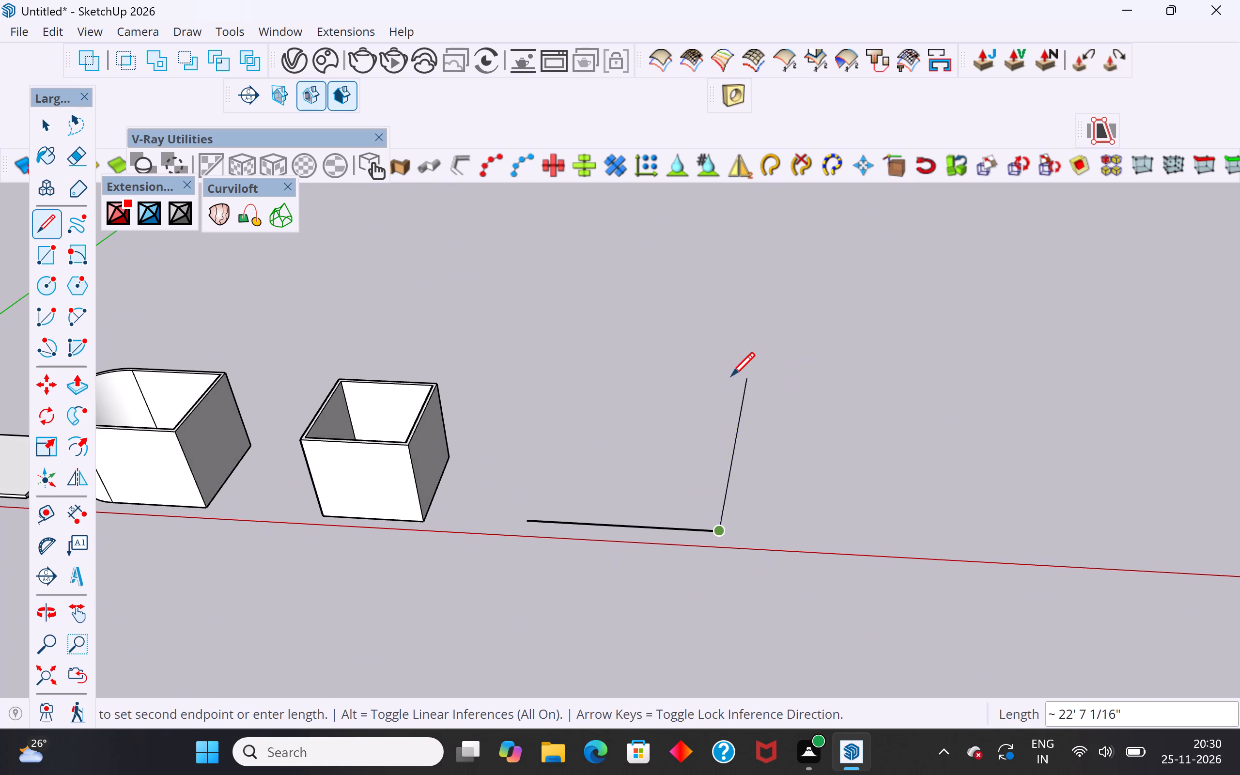
text(24')
key(Return)
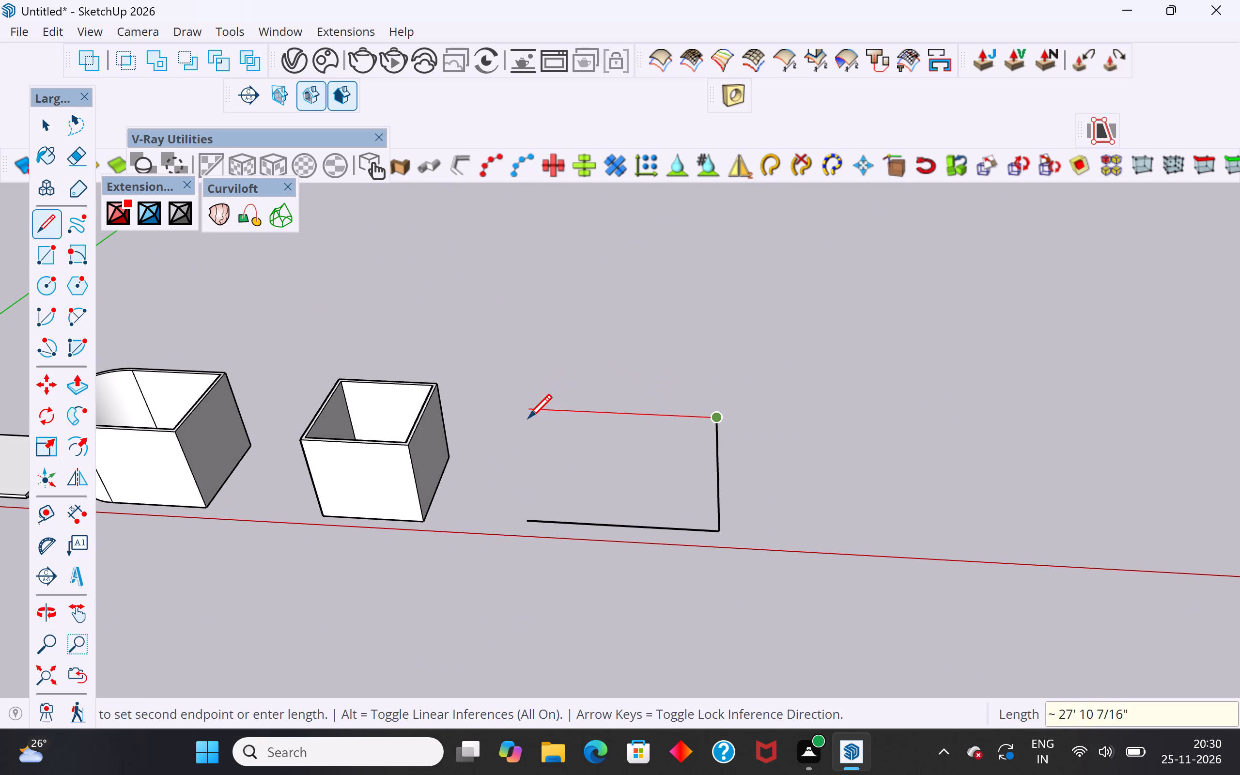
text(24')
key(Return)
click(529, 522)
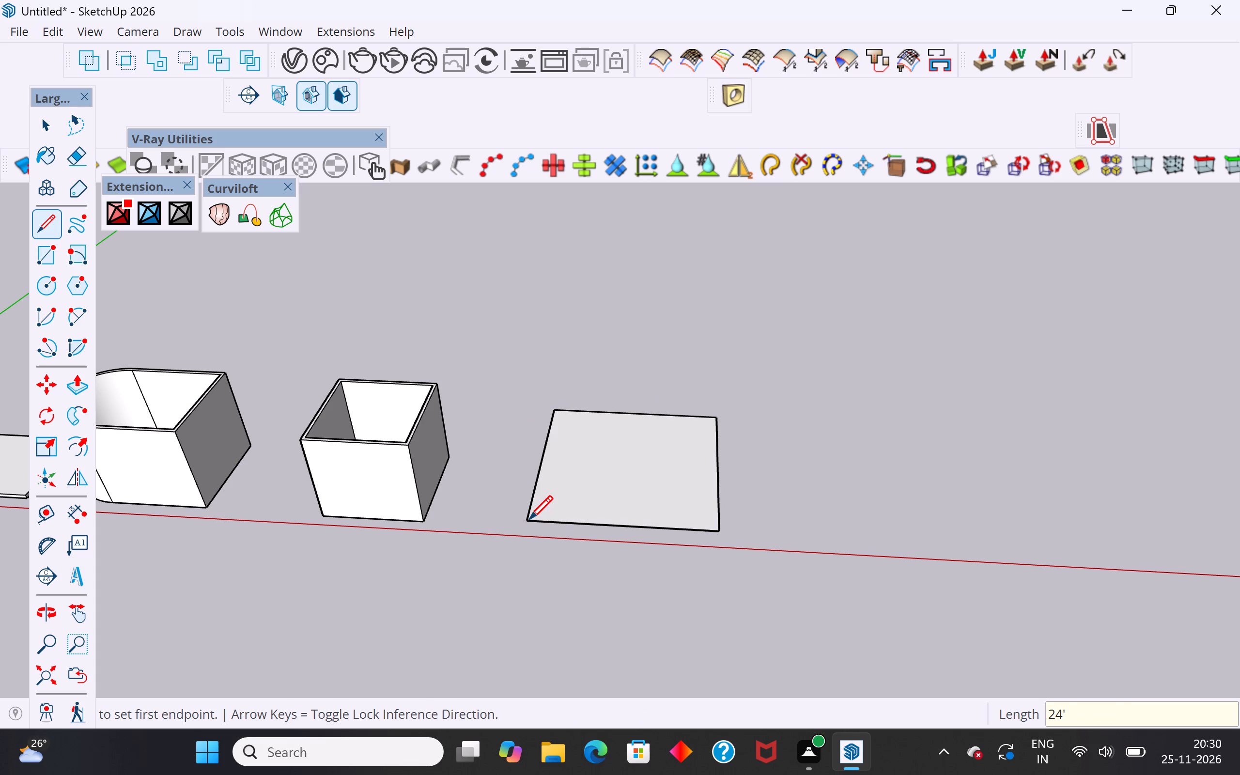
click(52, 116)
click(496, 311)
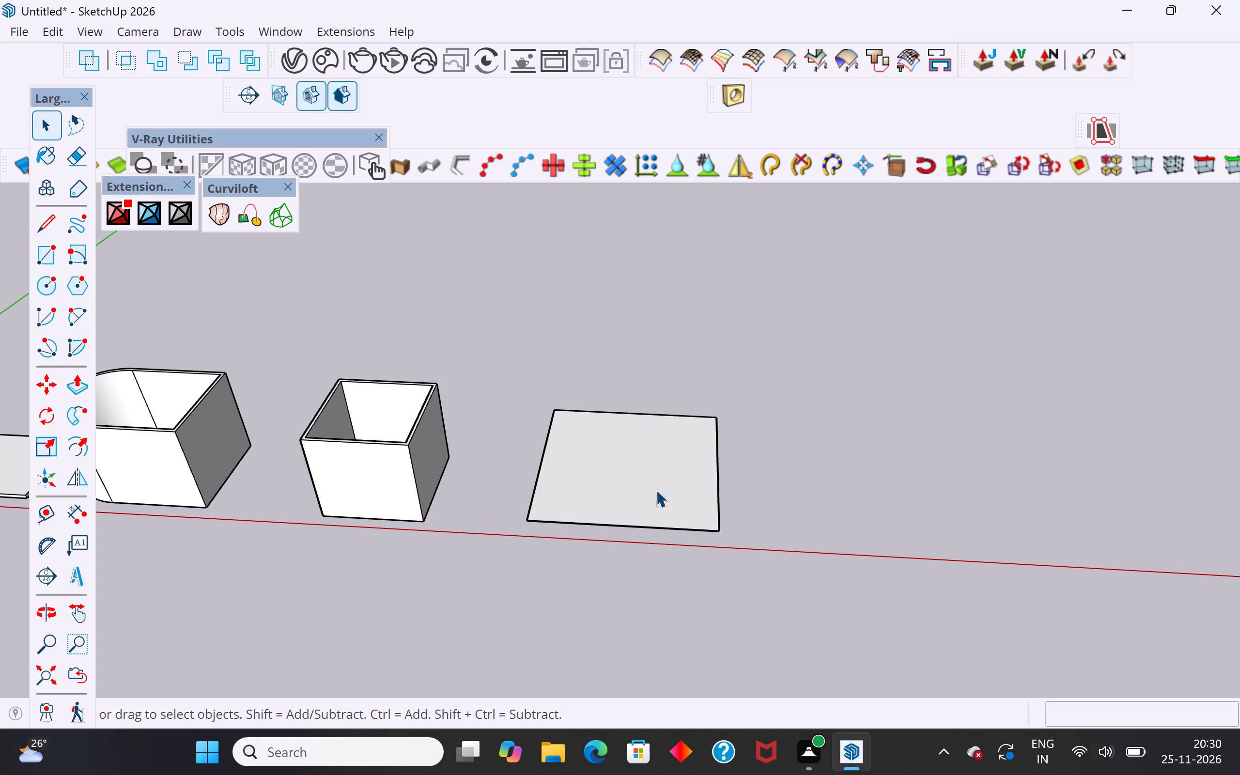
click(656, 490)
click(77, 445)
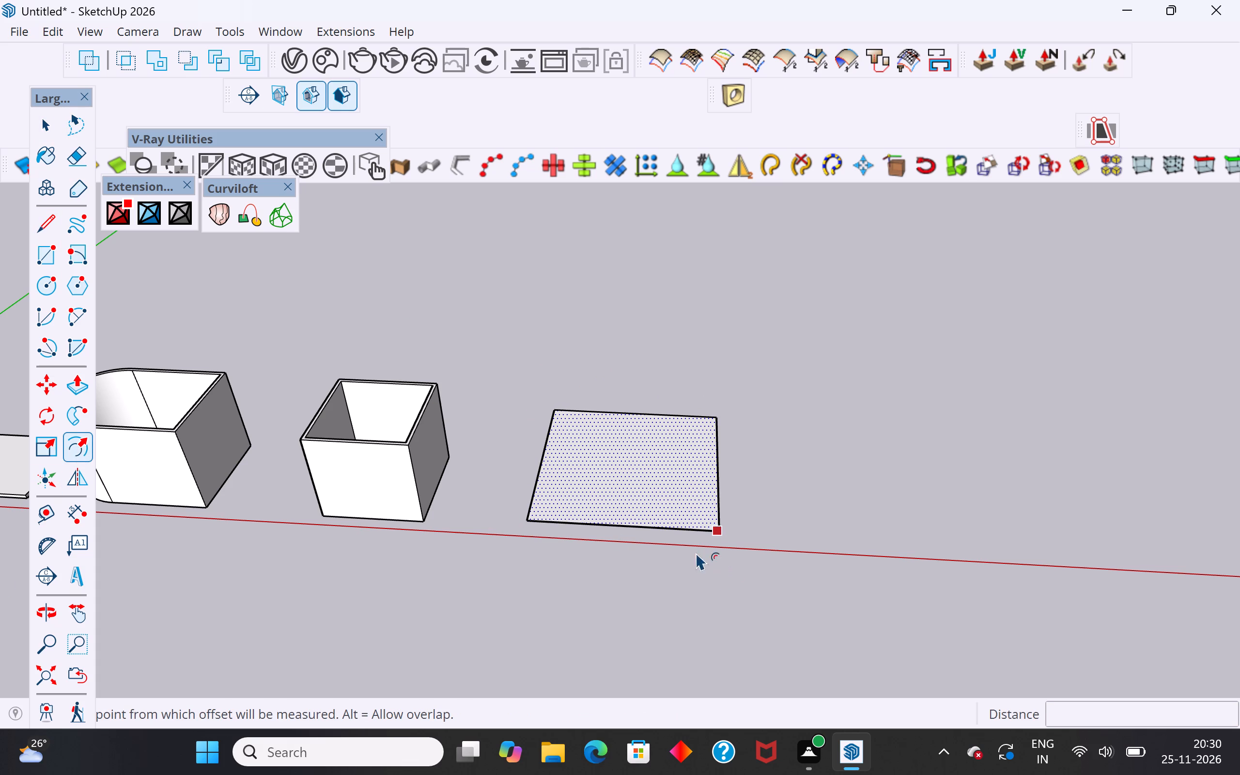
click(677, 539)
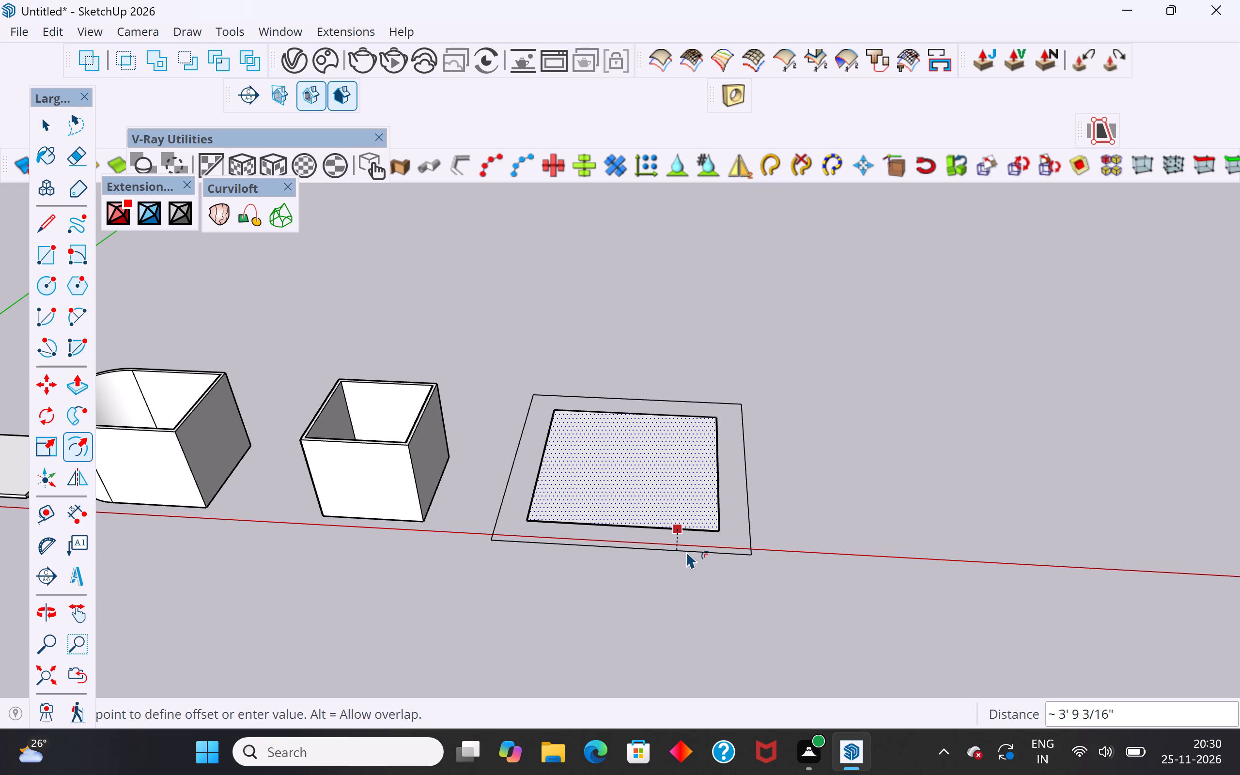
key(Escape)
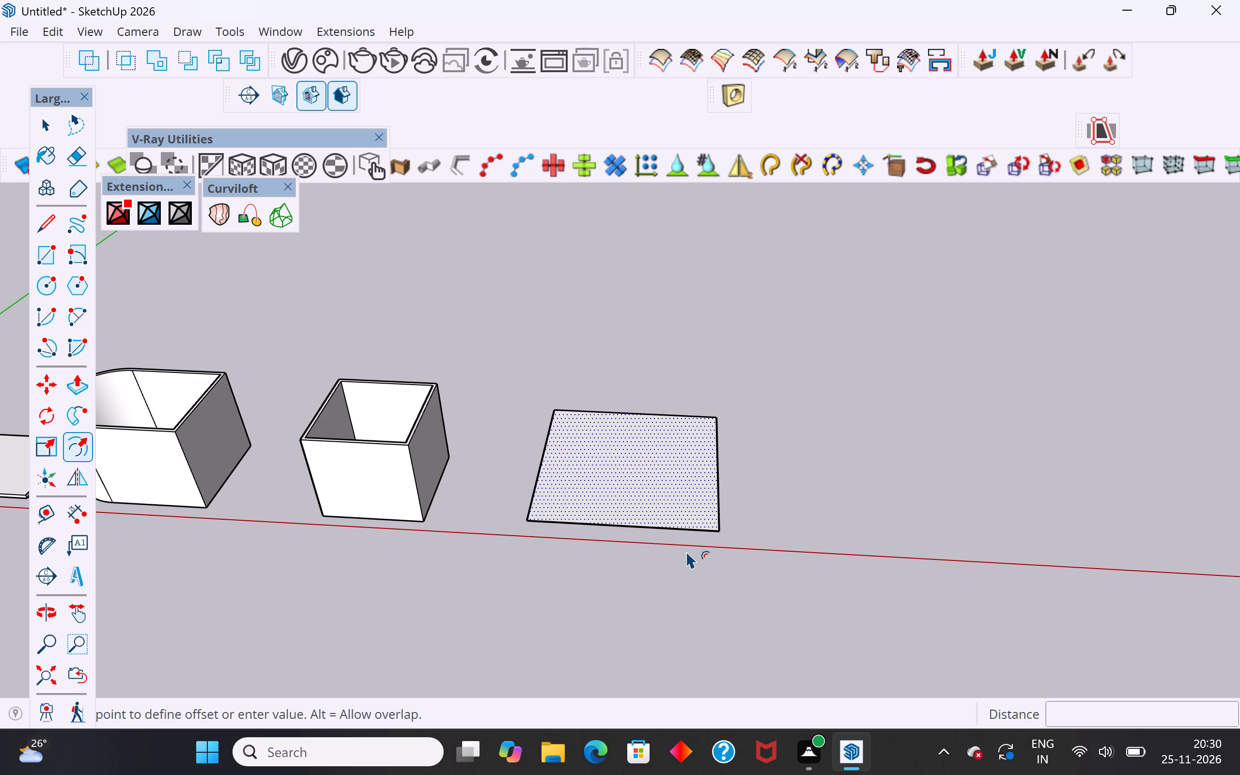
Draw a 2 Point Arc with a 12' outward bulge between the ends of the 24' square's edge nearest the red axis.
middle_drag(864, 519, 580, 597)
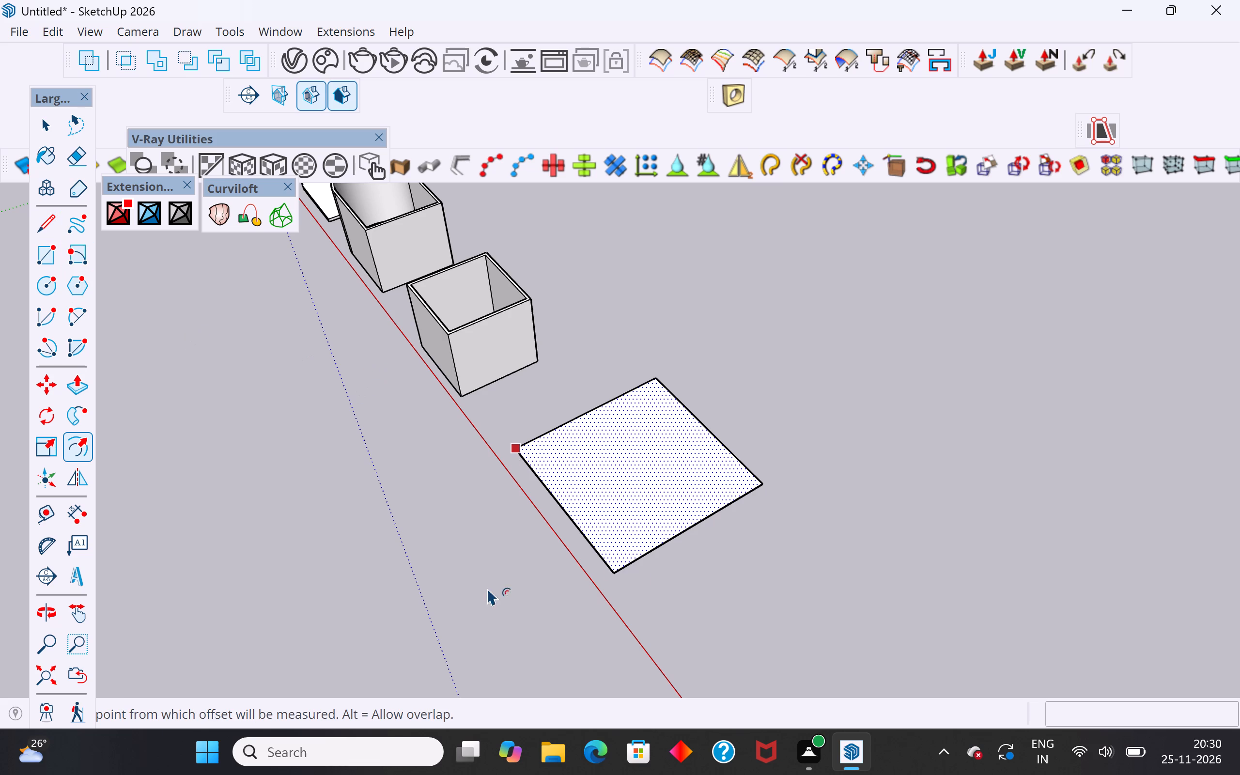
click(89, 312)
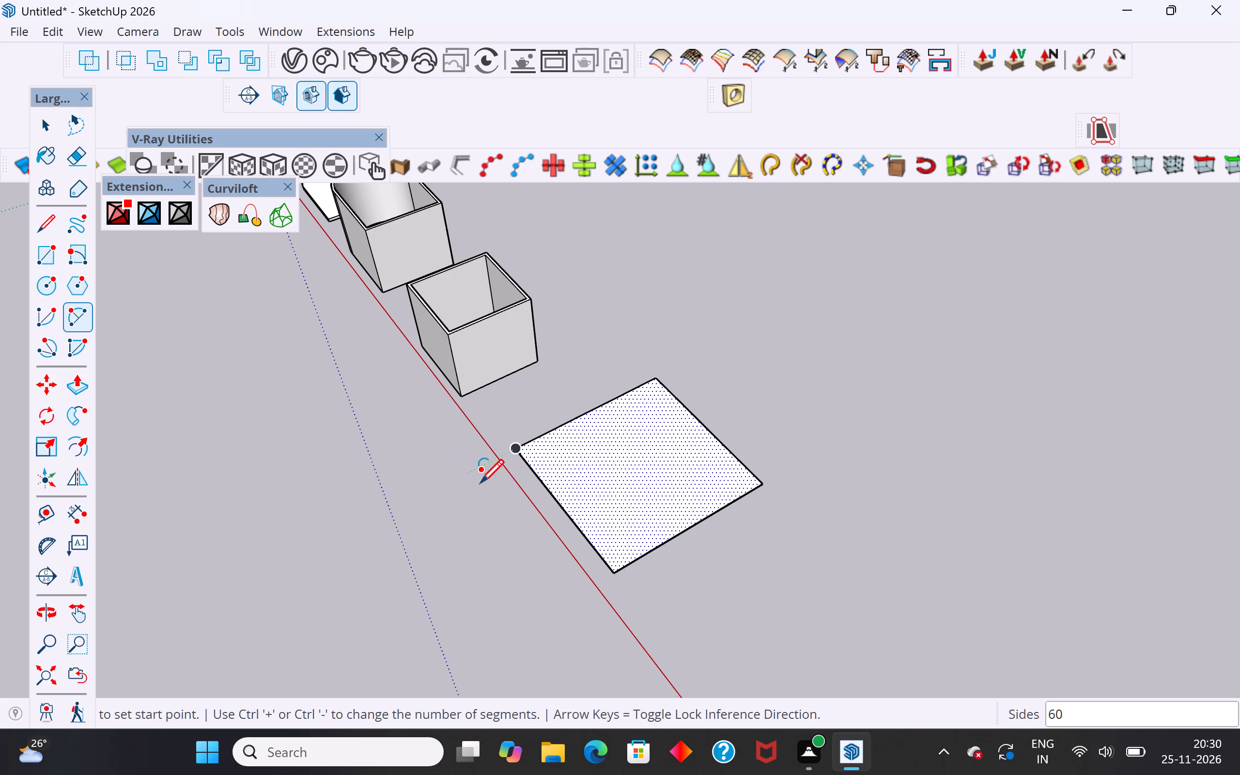
click(516, 452)
click(612, 568)
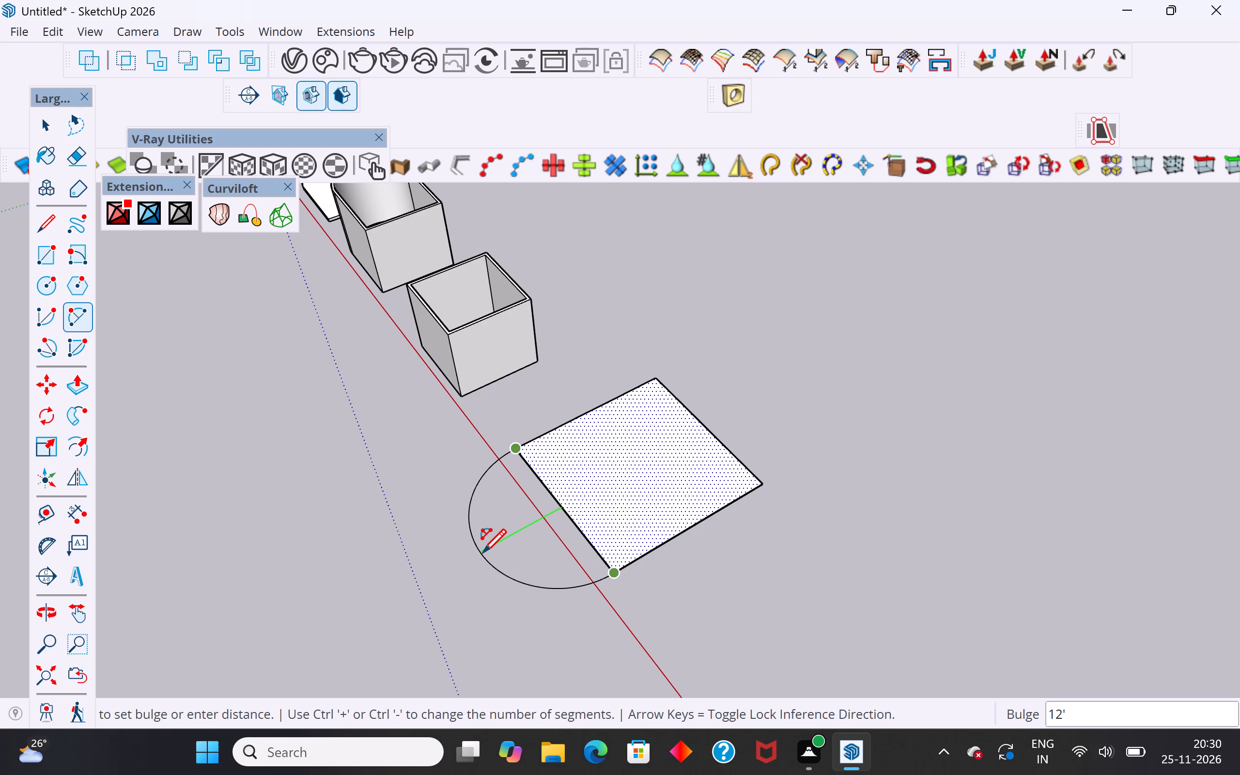
click(482, 555)
click(61, 125)
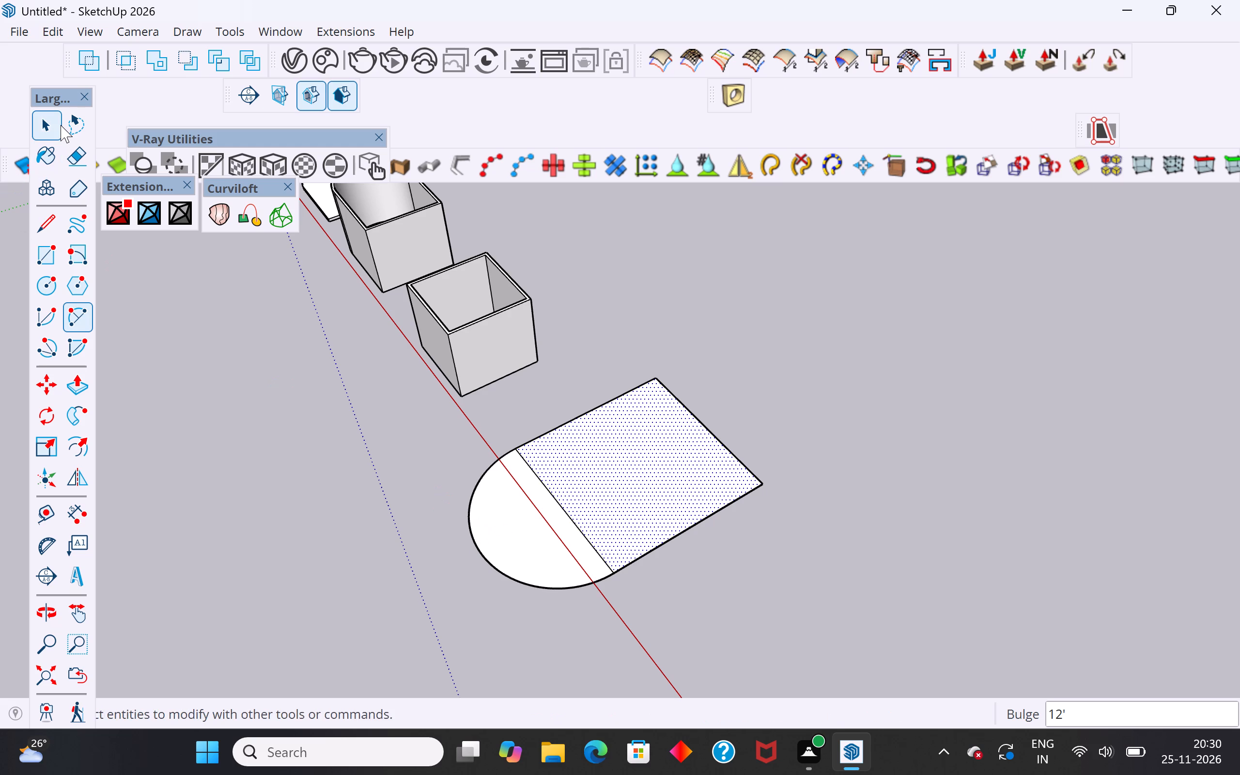
click(236, 421)
Examine the square with its semicircular end alongside the earlier slabs and walls from several angles.
middle_drag(423, 593, 745, 440)
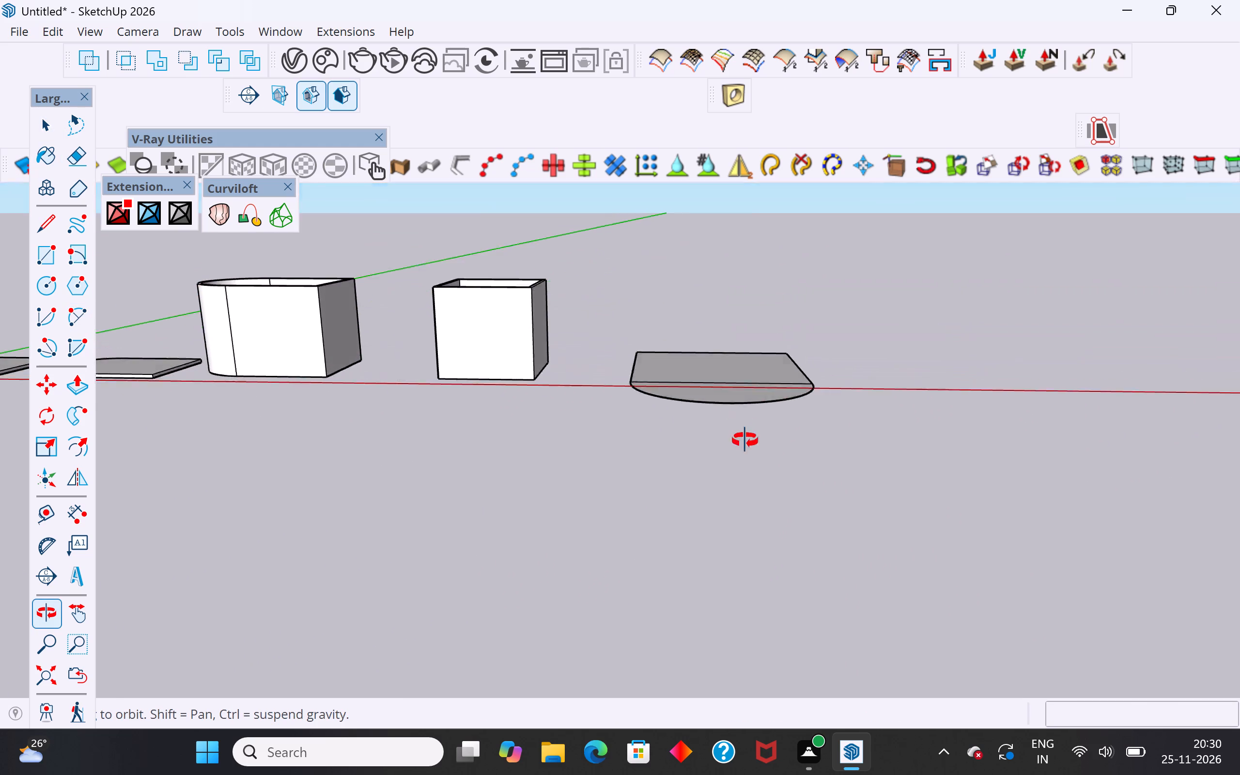
middle_drag(745, 440, 746, 461)
scroll(829, 476, down, 5)
middle_drag(963, 456, 500, 457)
scroll(378, 506, down, 5)
middle_drag(661, 528, 609, 597)
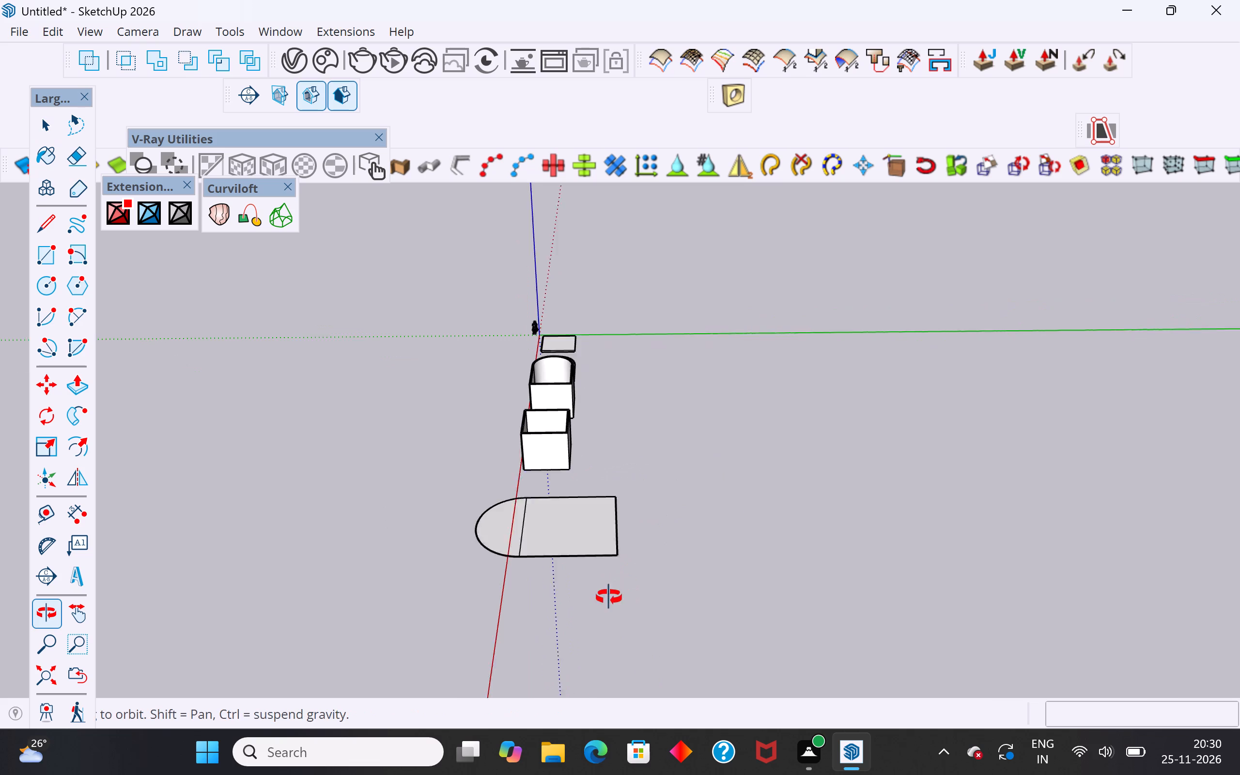
middle_drag(609, 597, 605, 606)
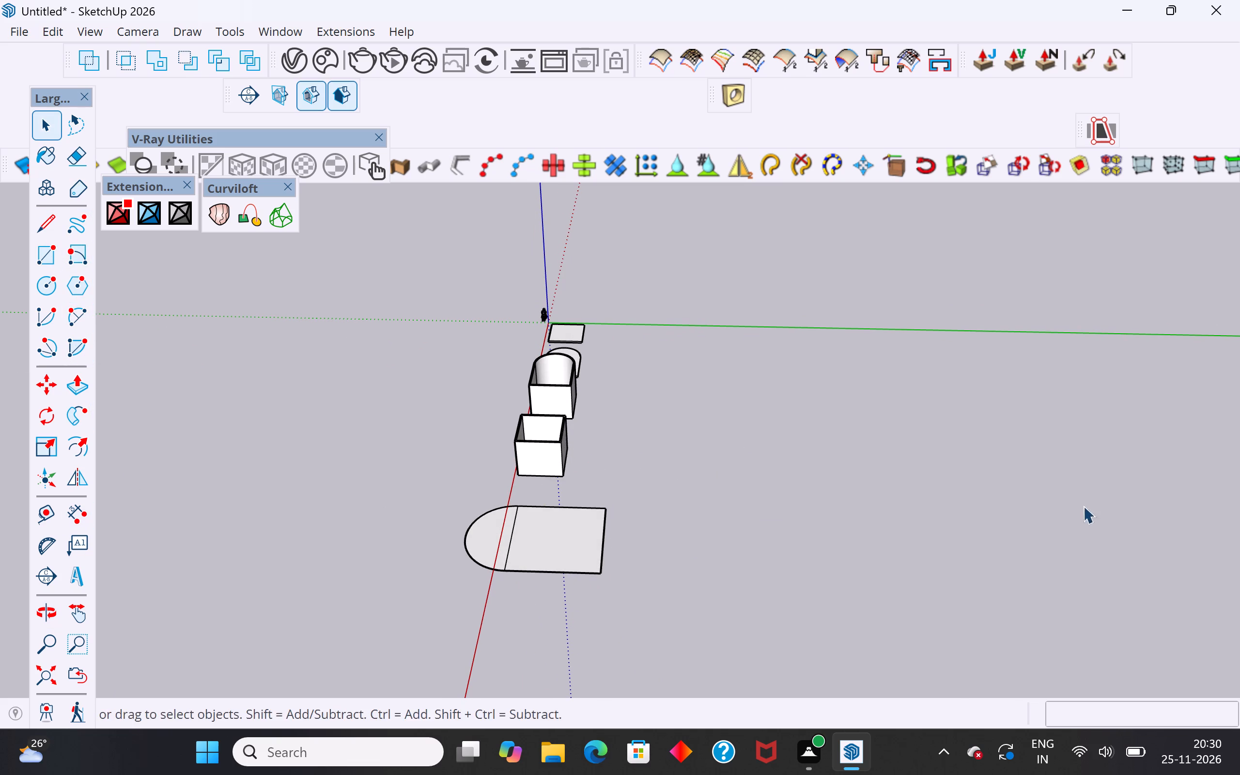
scroll(51, 527, up, 2)
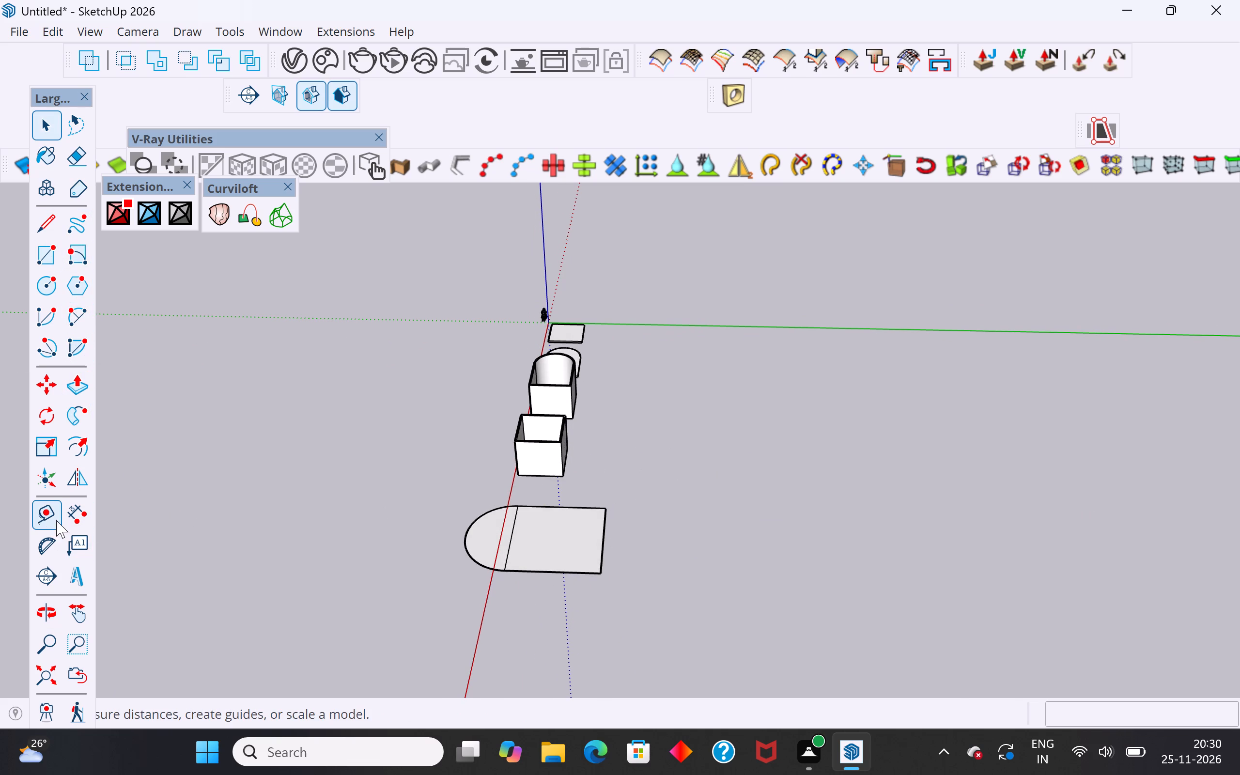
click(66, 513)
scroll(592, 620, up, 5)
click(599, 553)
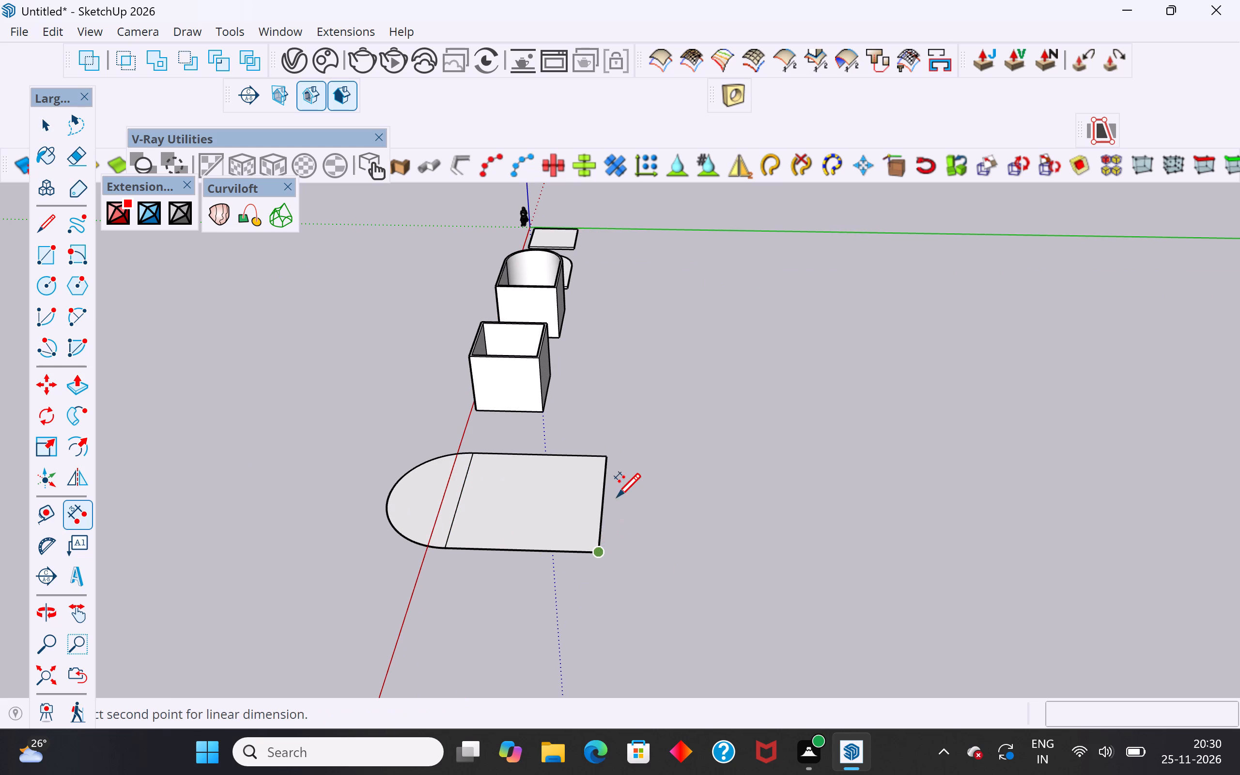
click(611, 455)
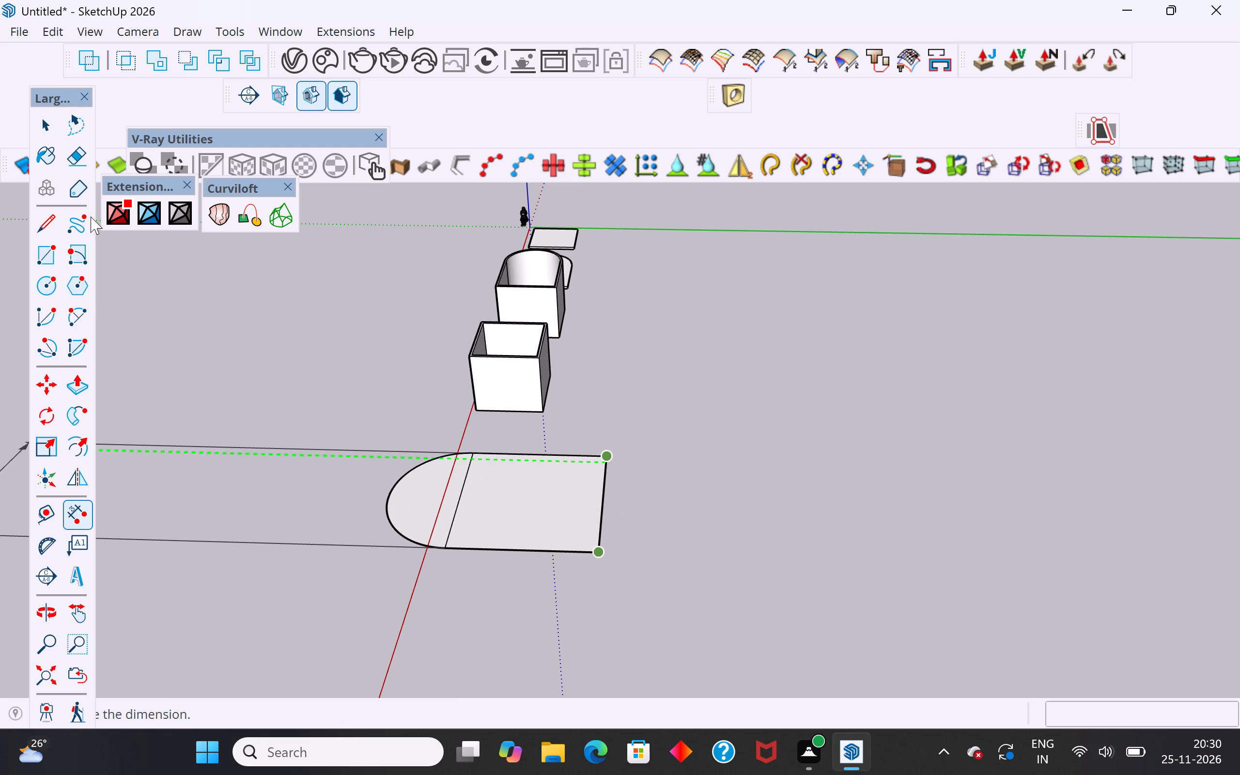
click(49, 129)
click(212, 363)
Delete the straight edge between the square and the semicircle to merge them into one round-ended face.
scroll(290, 512, down, 5)
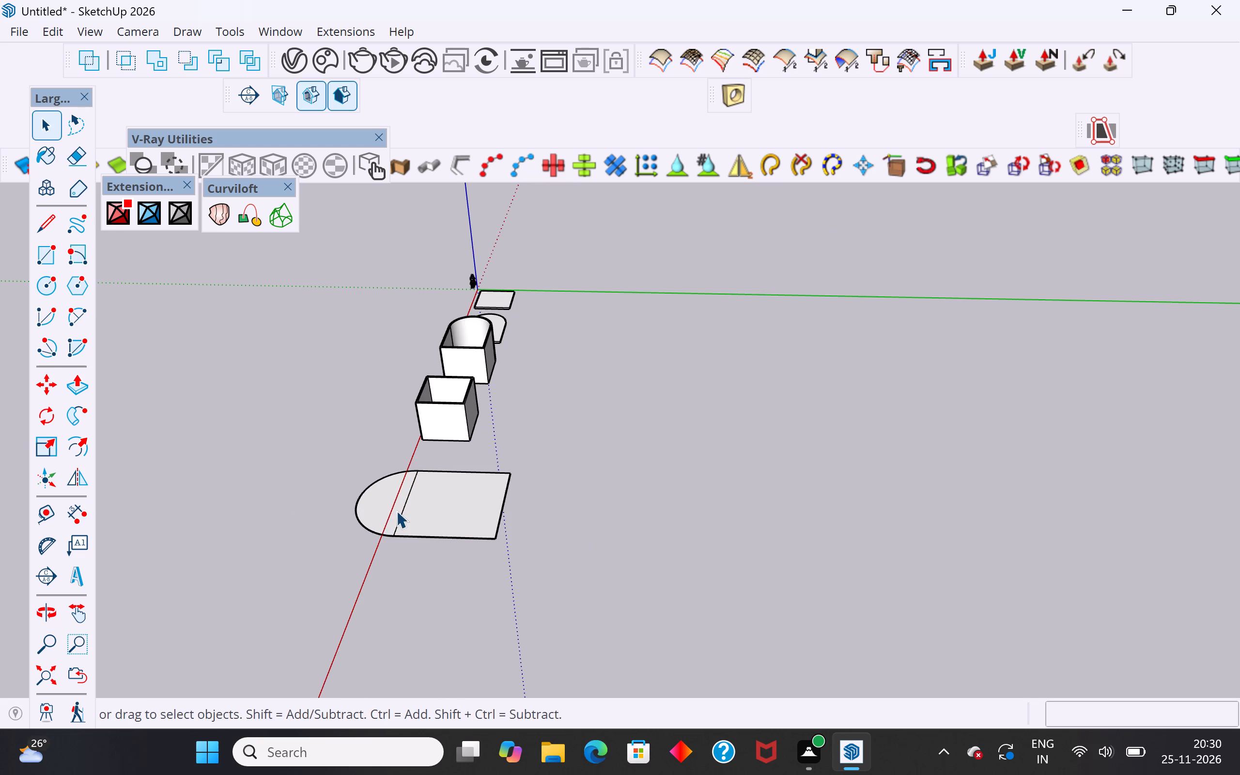
scroll(401, 507, up, 8)
click(408, 498)
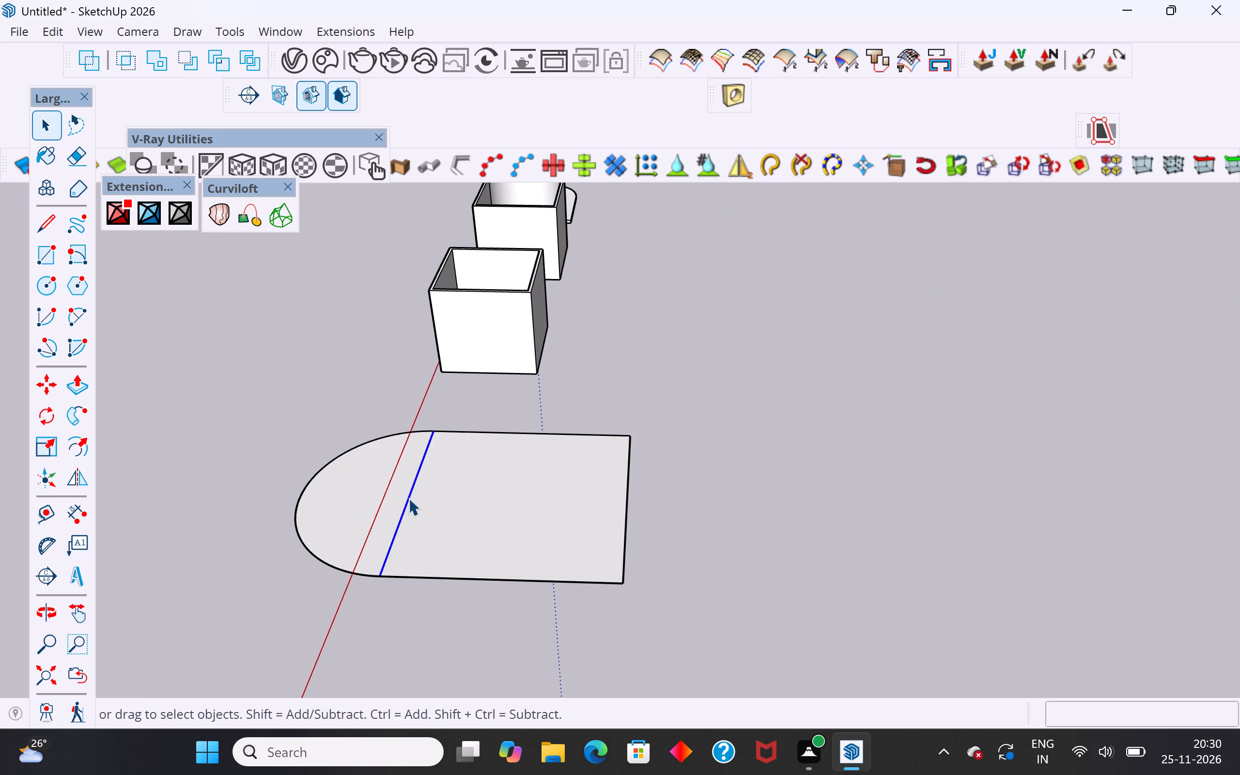
key(Delete)
Examine the merged round-ended face beyond the square walls from several angles.
scroll(479, 542, down, 11)
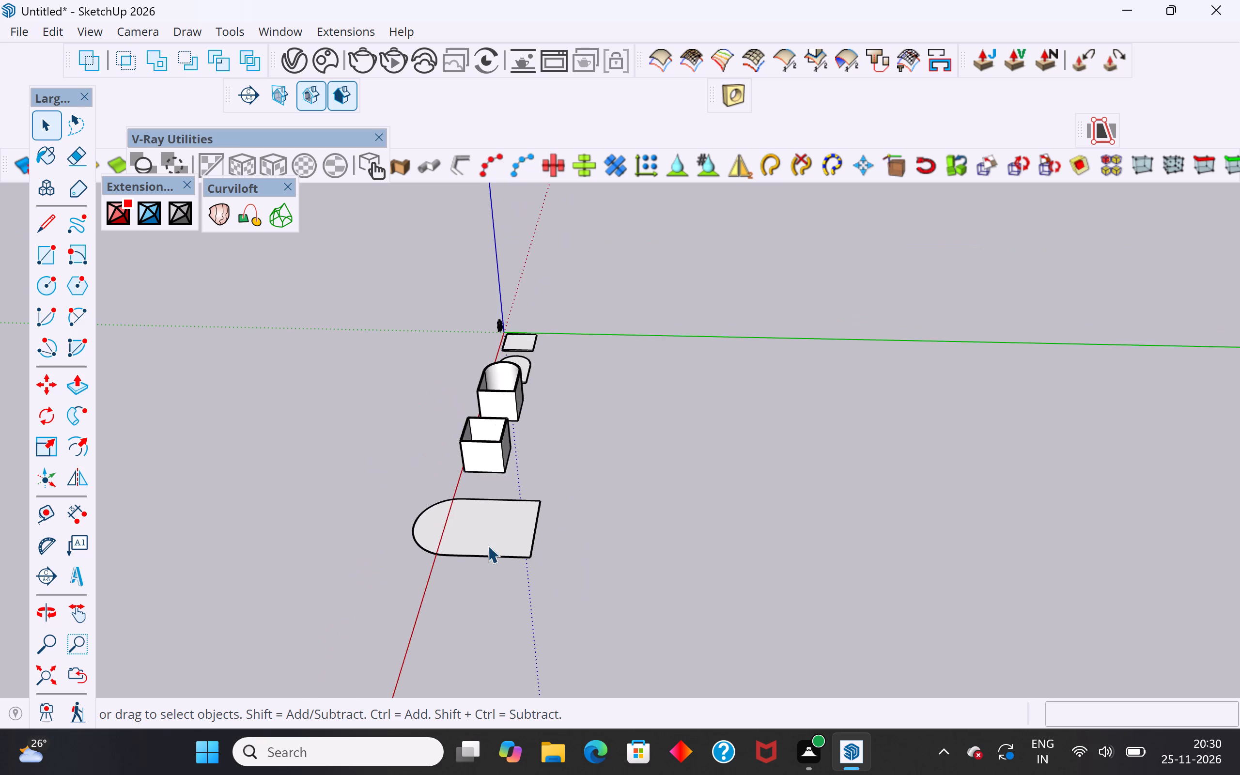
middle_drag(553, 569, 820, 557)
scroll(691, 585, up, 4)
click(667, 516)
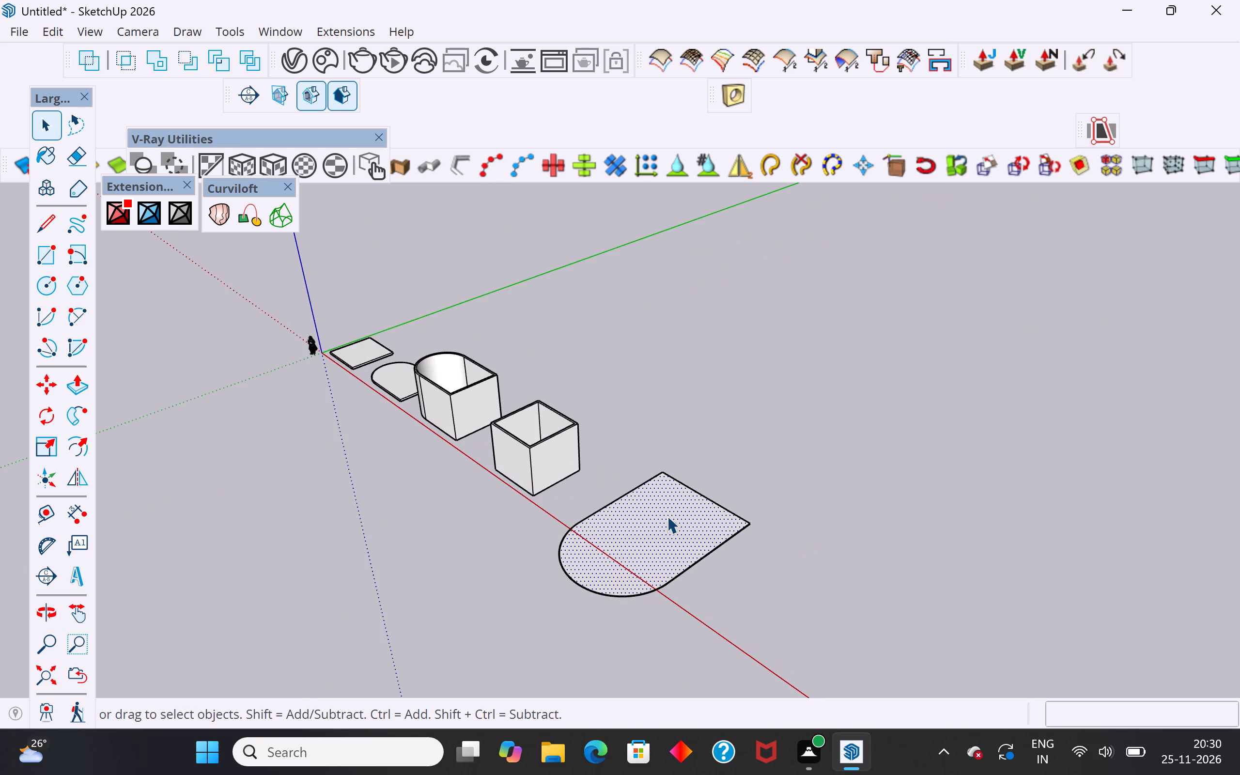
scroll(667, 516, down, 4)
middle_drag(760, 636, 895, 620)
scroll(724, 556, up, 8)
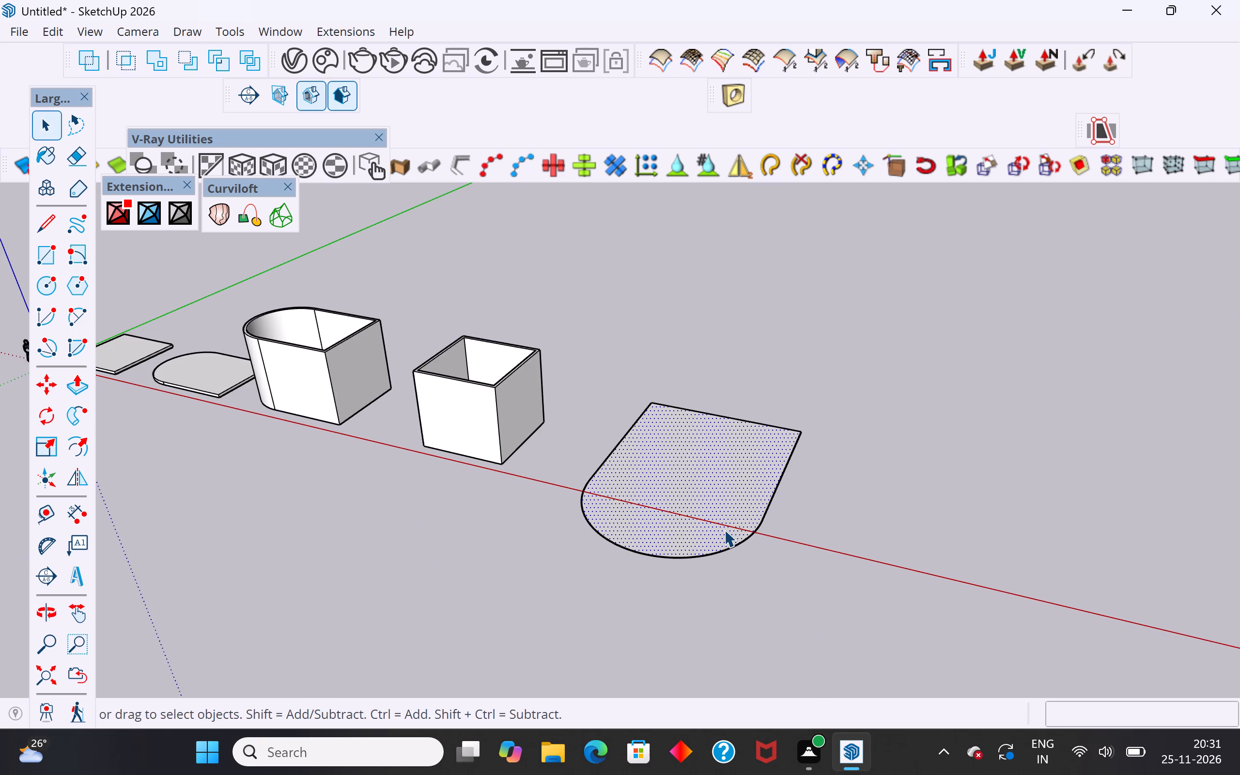
middle_drag(681, 454, 778, 510)
scroll(921, 510, up, 7)
middle_drag(785, 583, 788, 387)
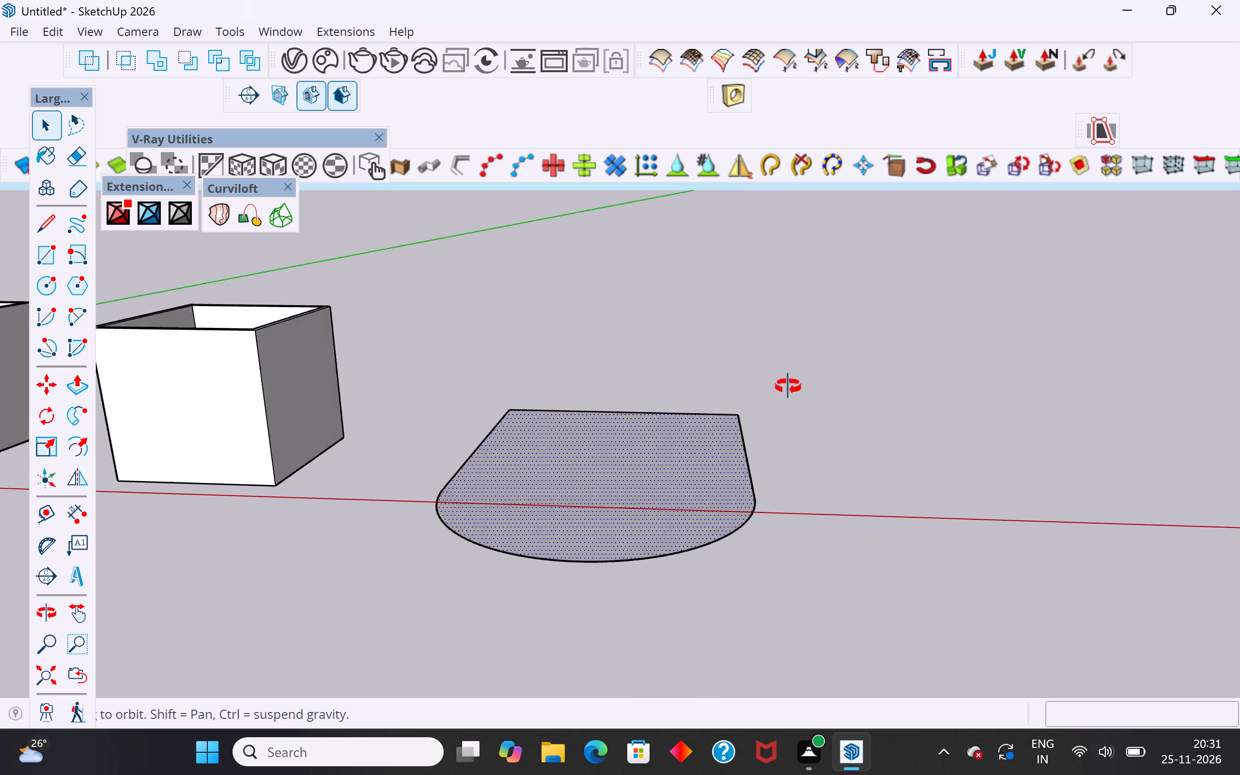
middle_drag(788, 387, 792, 501)
drag(76, 452, 80, 452)
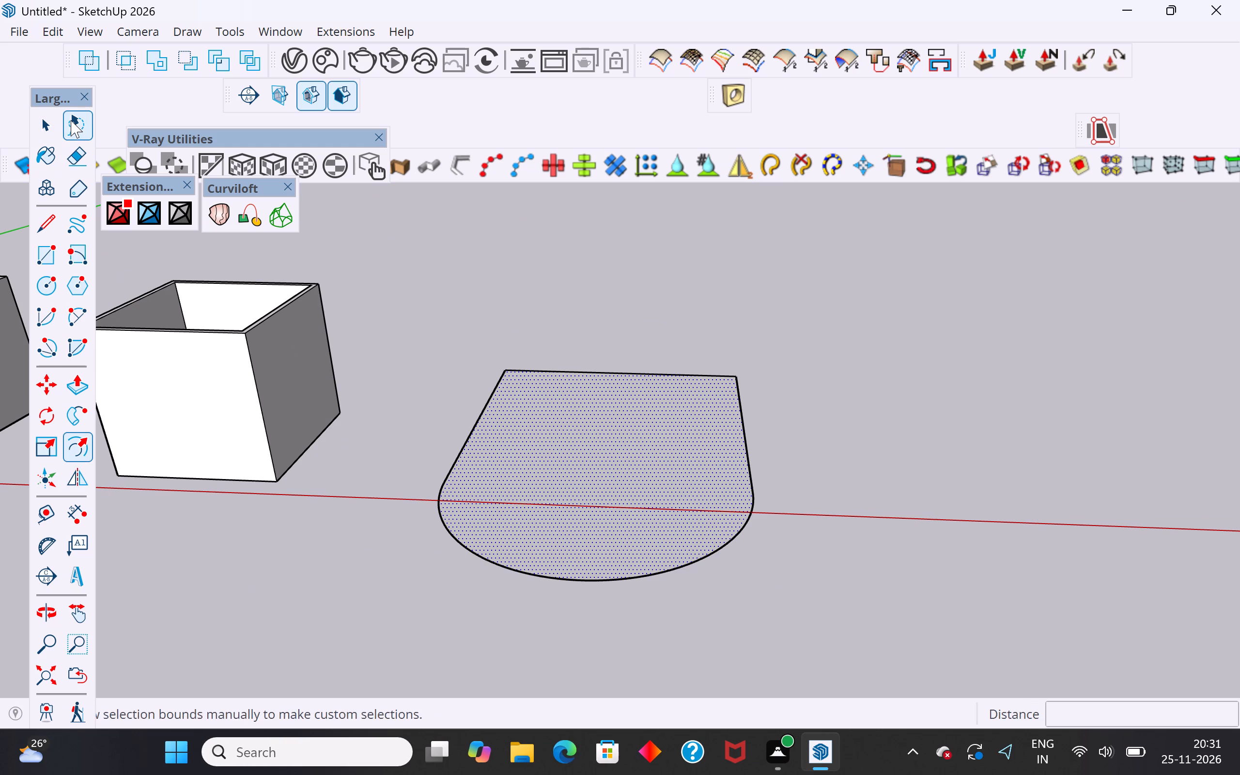
click(42, 124)
click(667, 463)
scroll(327, 585, down, 5)
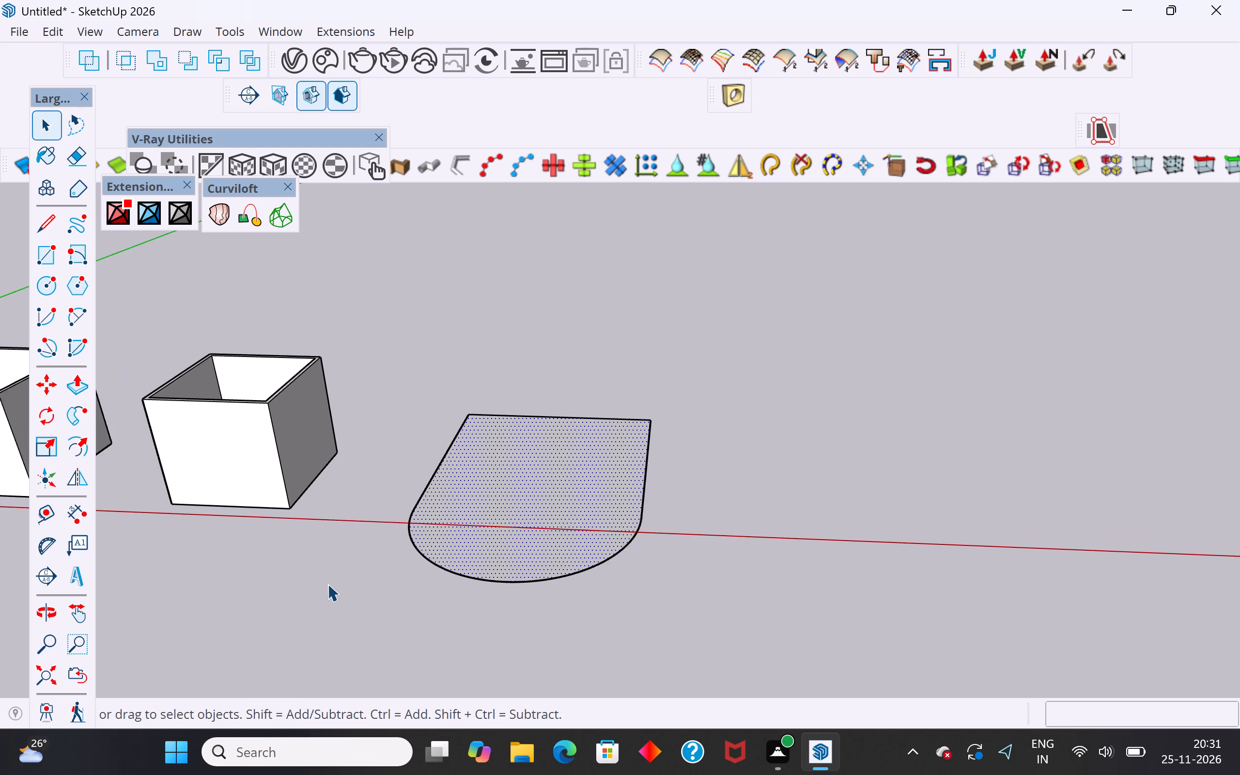
middle_drag(352, 617, 465, 597)
scroll(249, 553, down, 5)
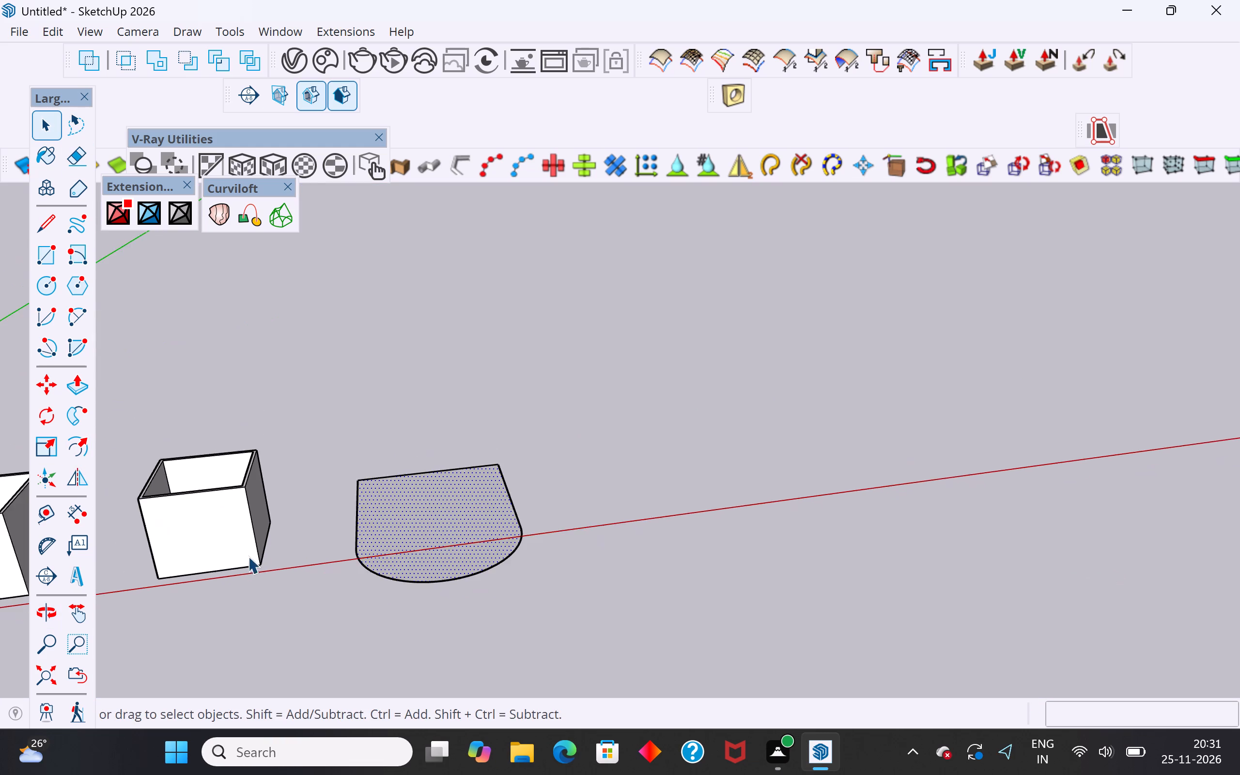
middle_drag(693, 572, 616, 574)
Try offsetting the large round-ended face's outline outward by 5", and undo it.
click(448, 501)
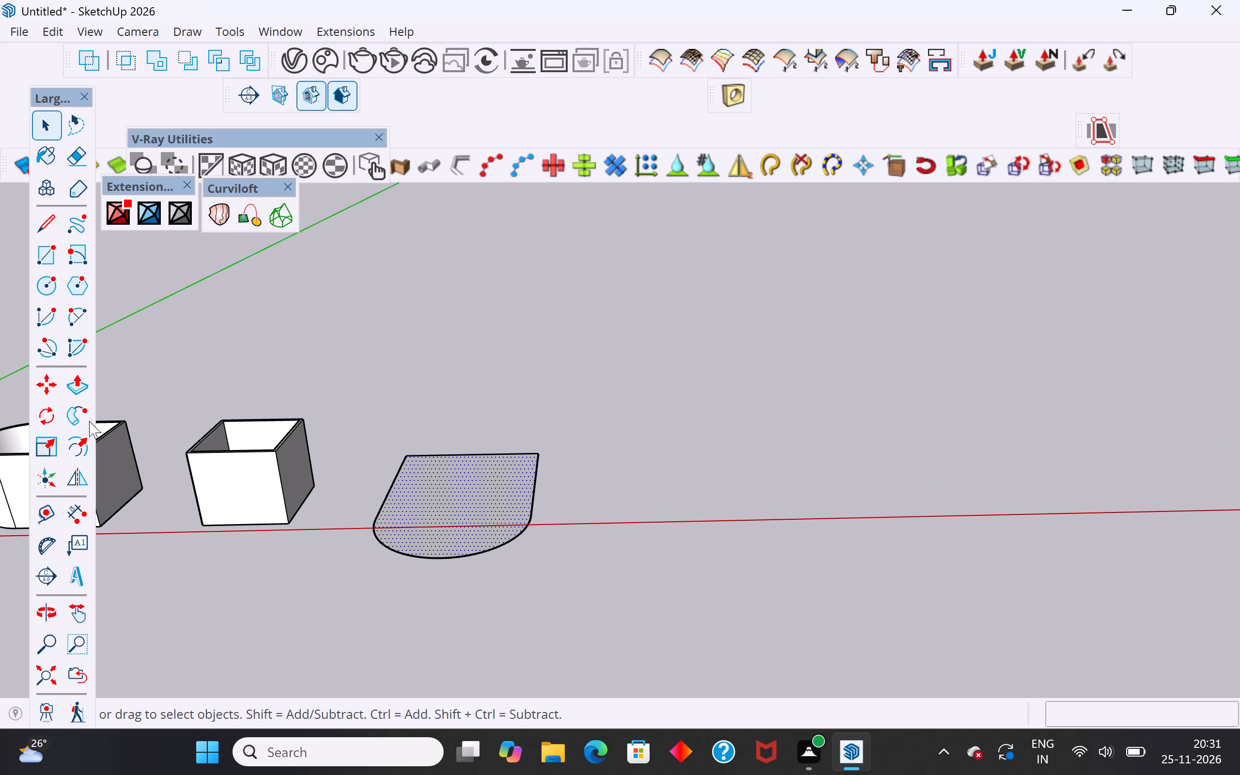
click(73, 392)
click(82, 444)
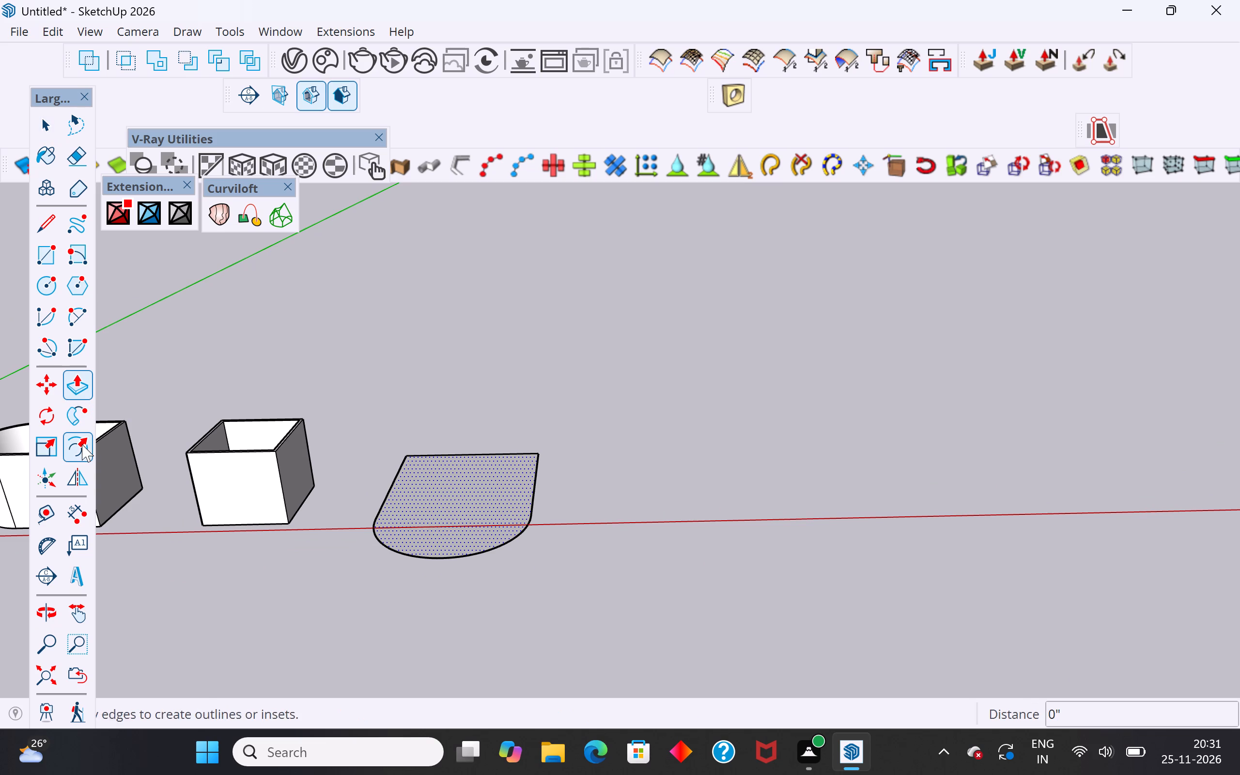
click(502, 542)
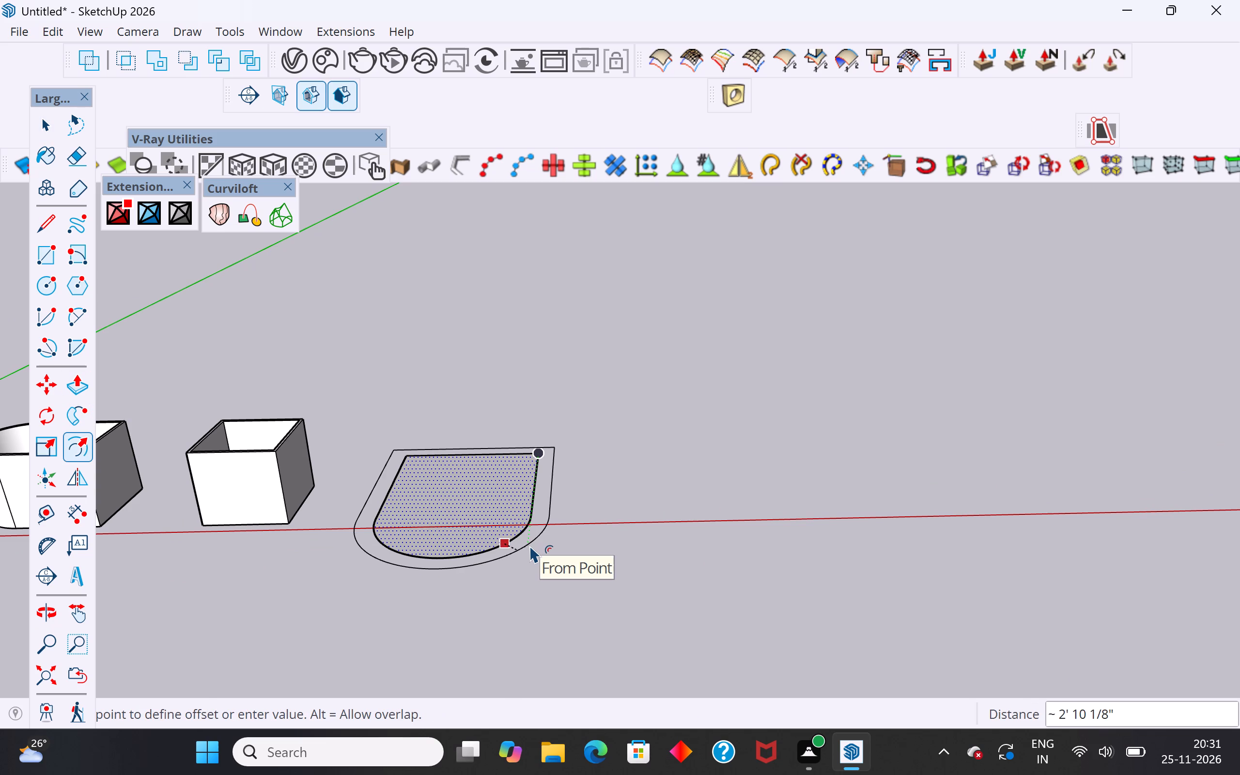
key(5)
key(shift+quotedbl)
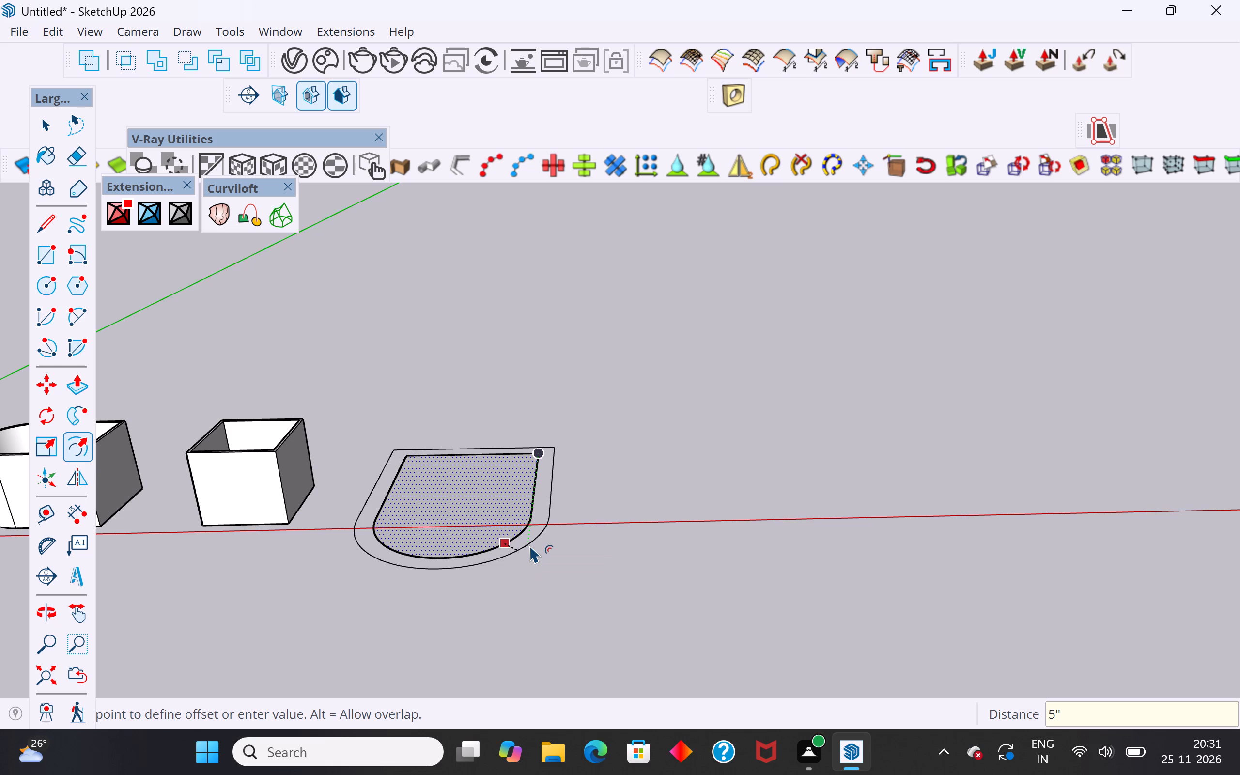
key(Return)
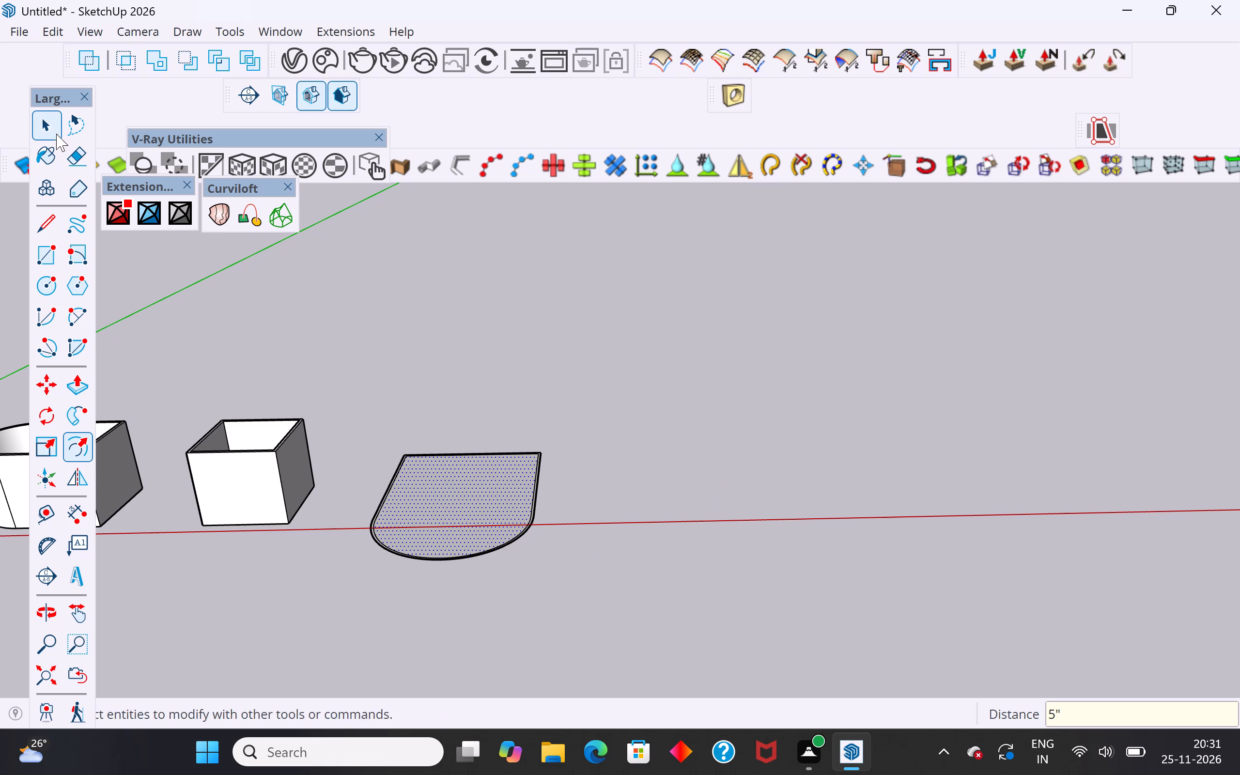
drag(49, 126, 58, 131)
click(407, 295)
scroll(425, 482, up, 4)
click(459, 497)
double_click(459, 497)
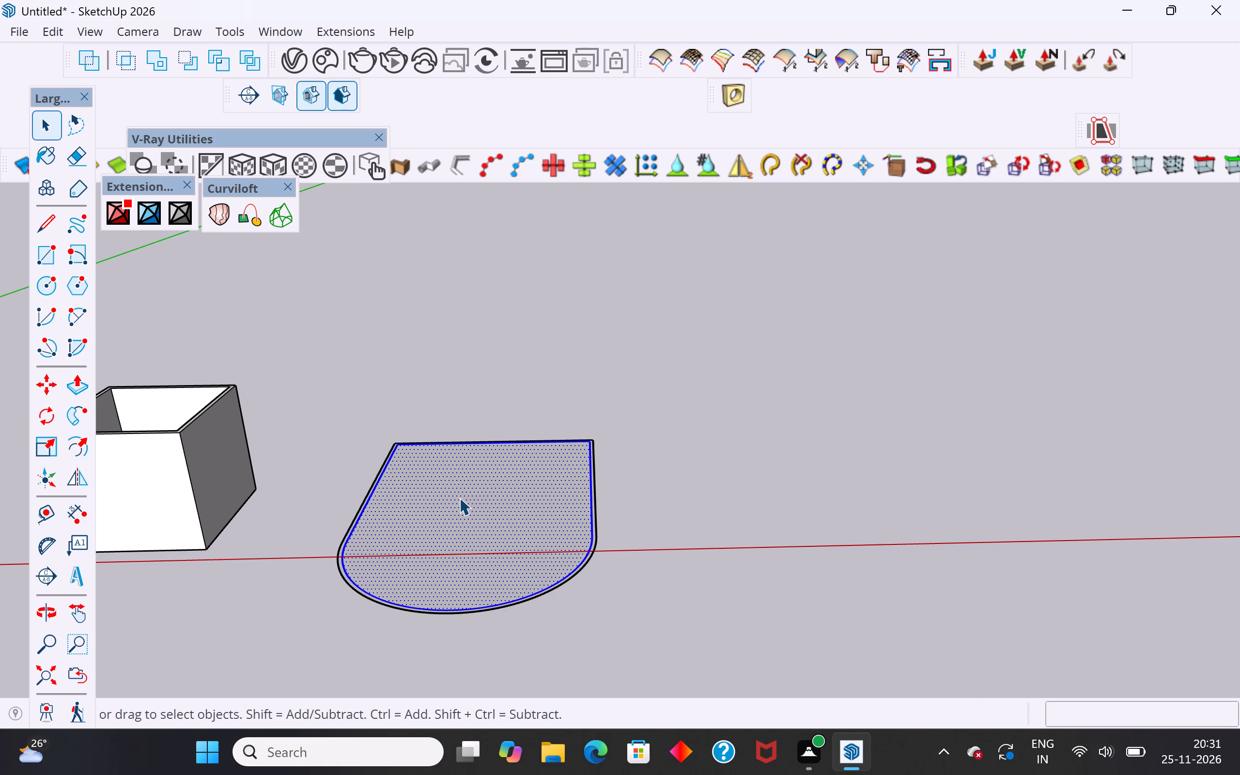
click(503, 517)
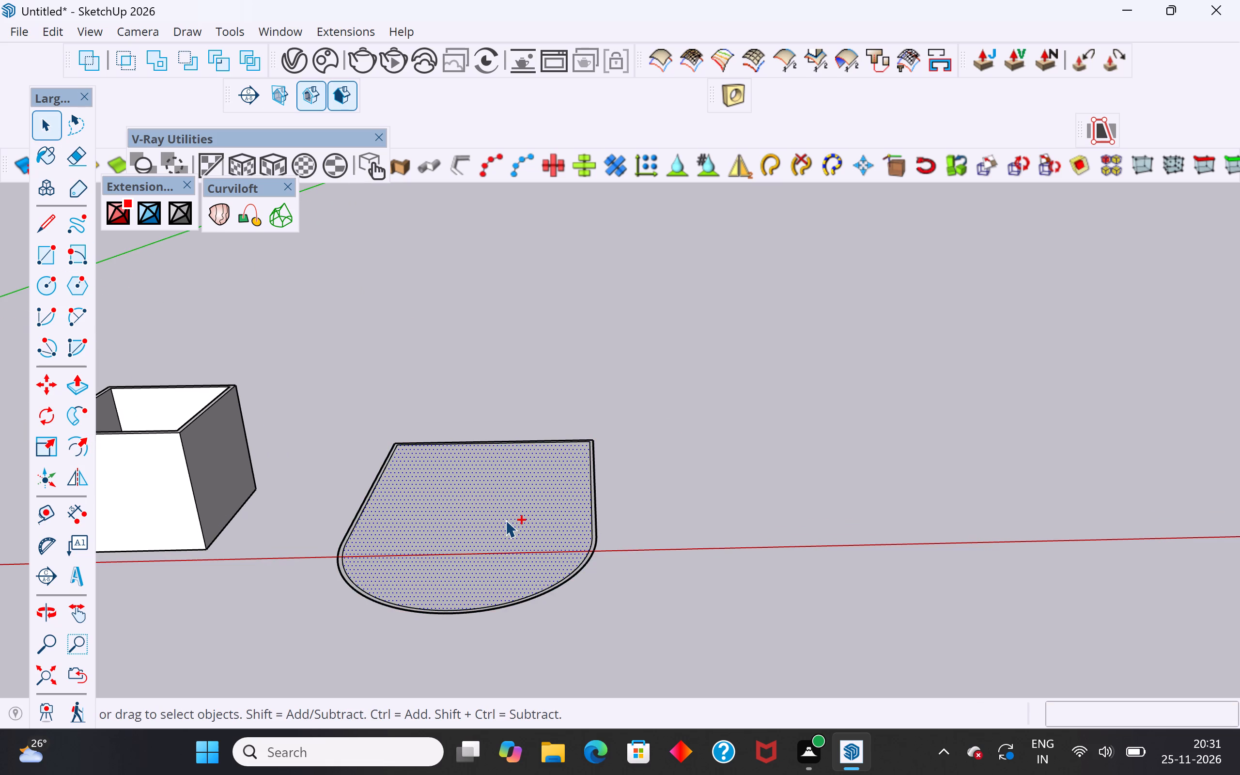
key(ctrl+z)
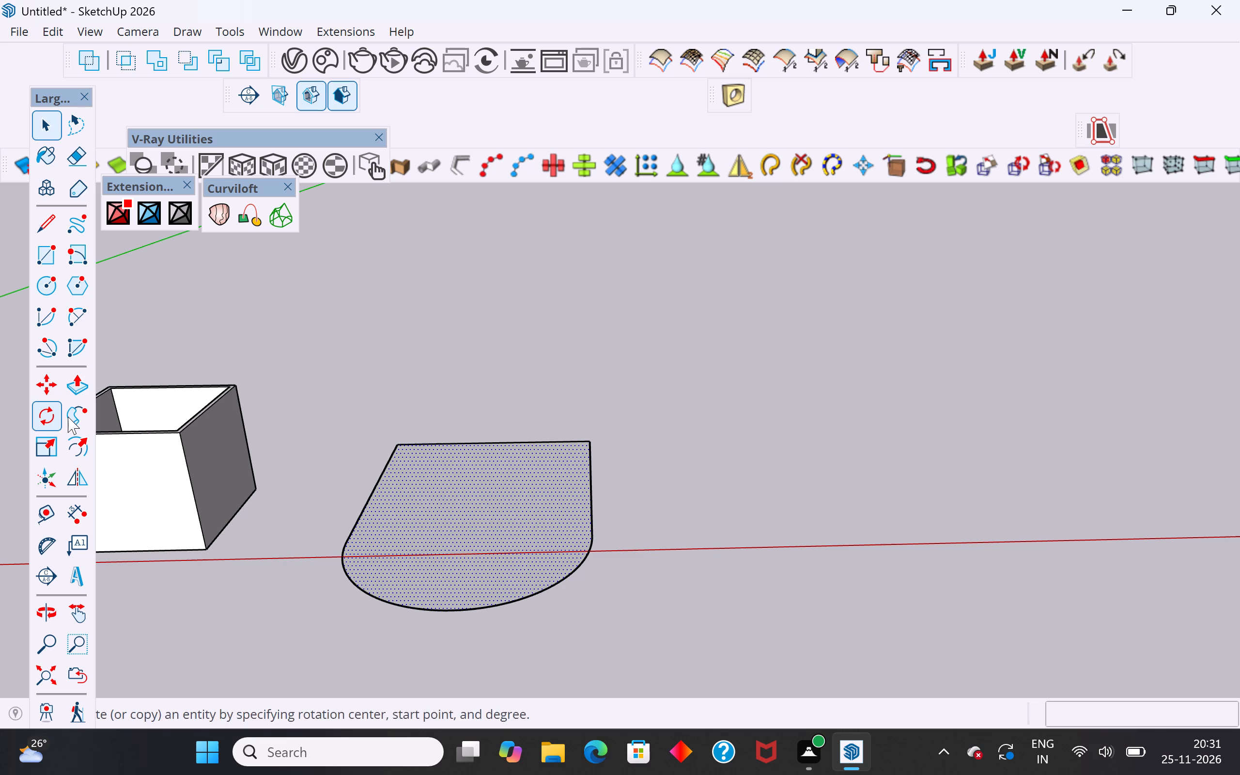
Push/Pull the large round-ended face up 5" to form a slab.
click(77, 391)
click(495, 472)
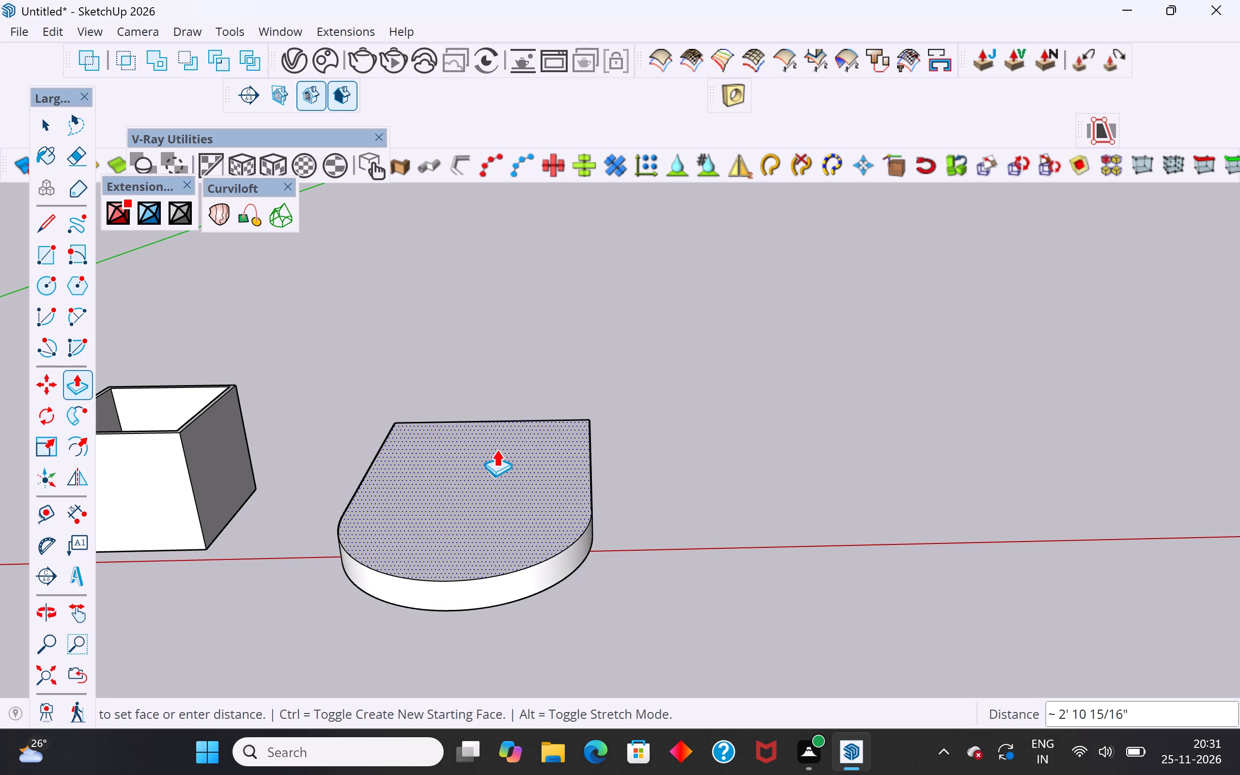
text(5")
key(Return)
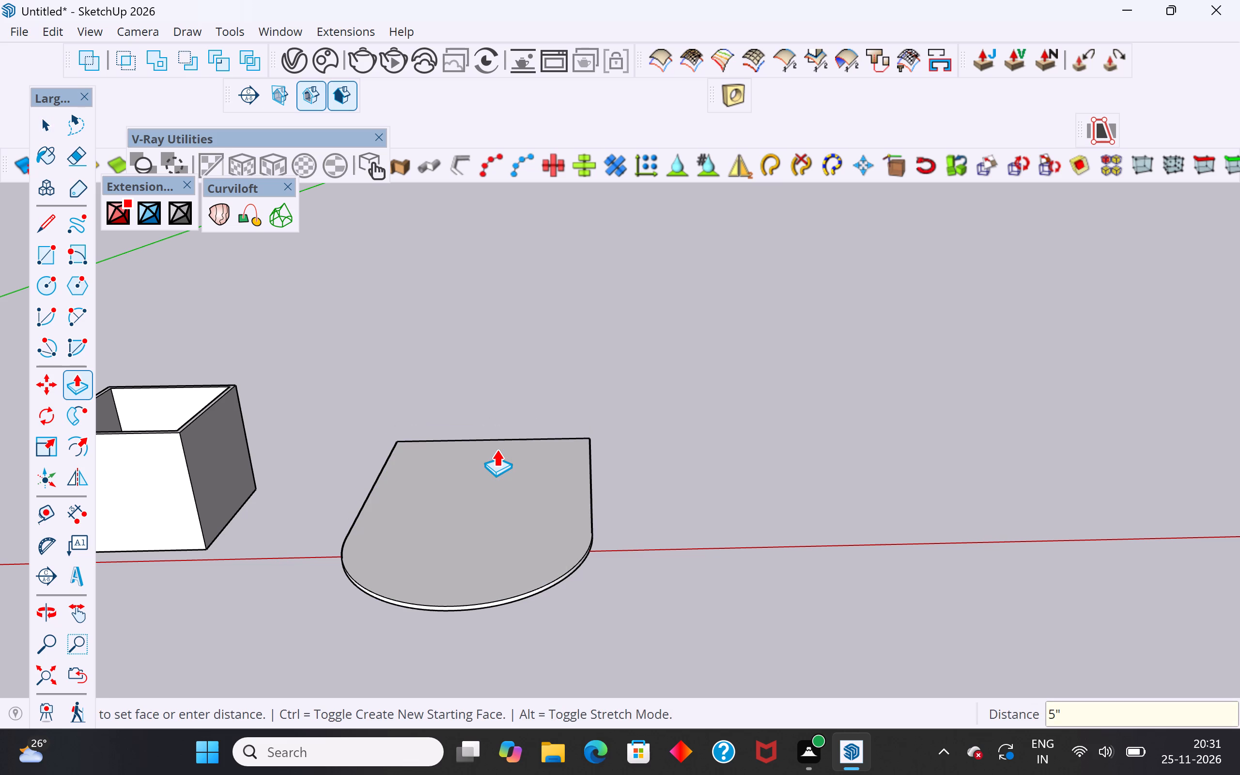
Select the whole large round-ended slab and make it a group.
click(46, 124)
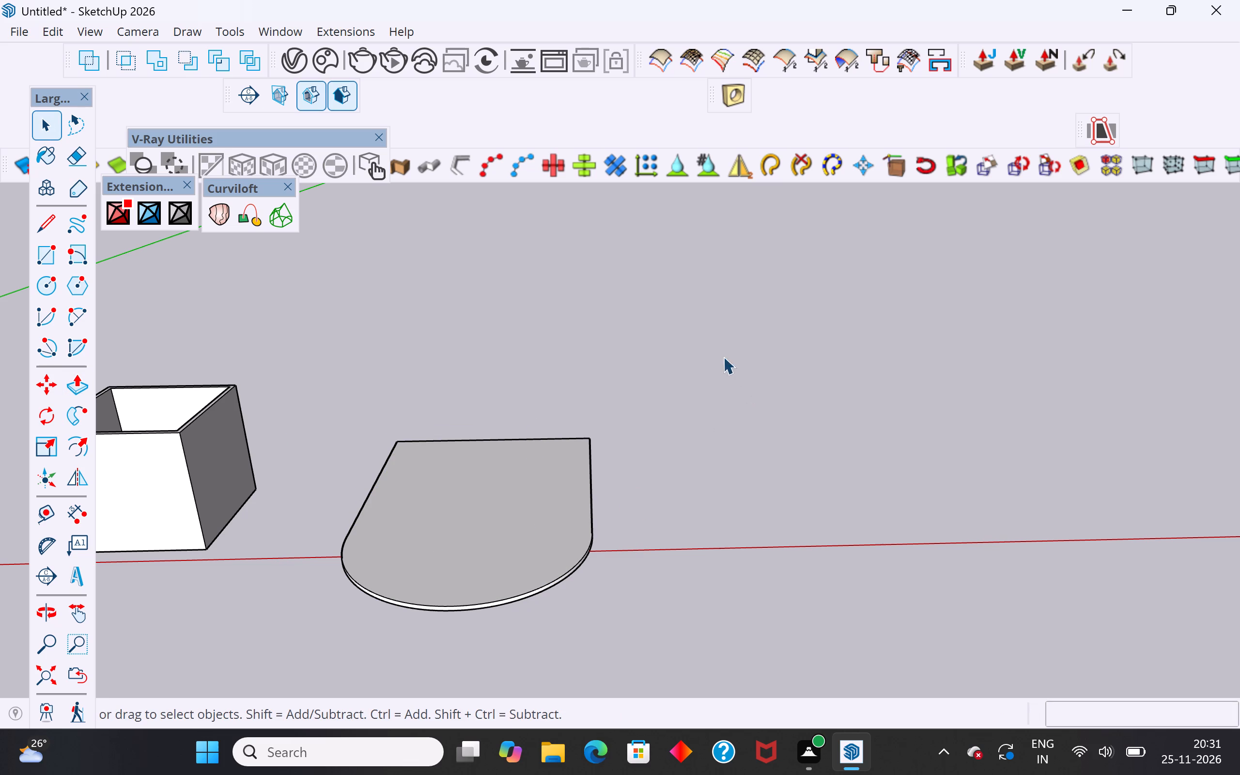
drag(711, 368, 318, 649)
right_click(423, 573)
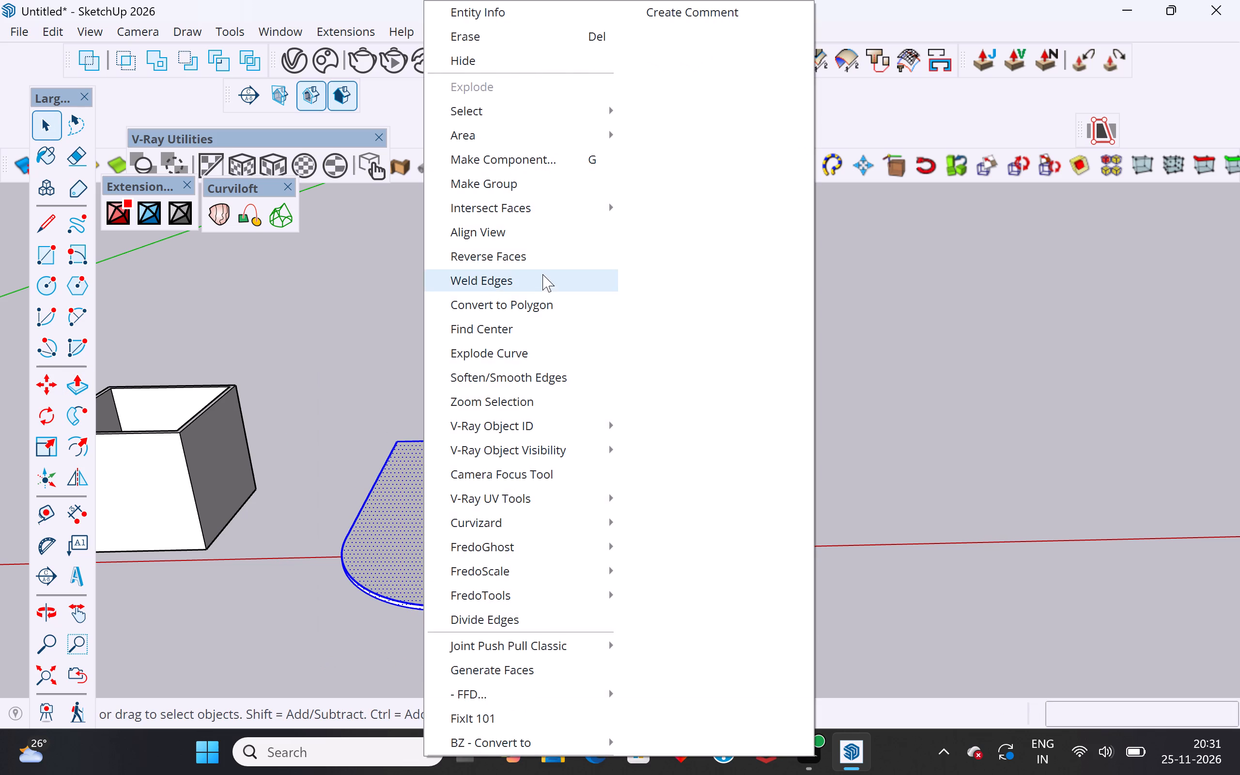
click(577, 184)
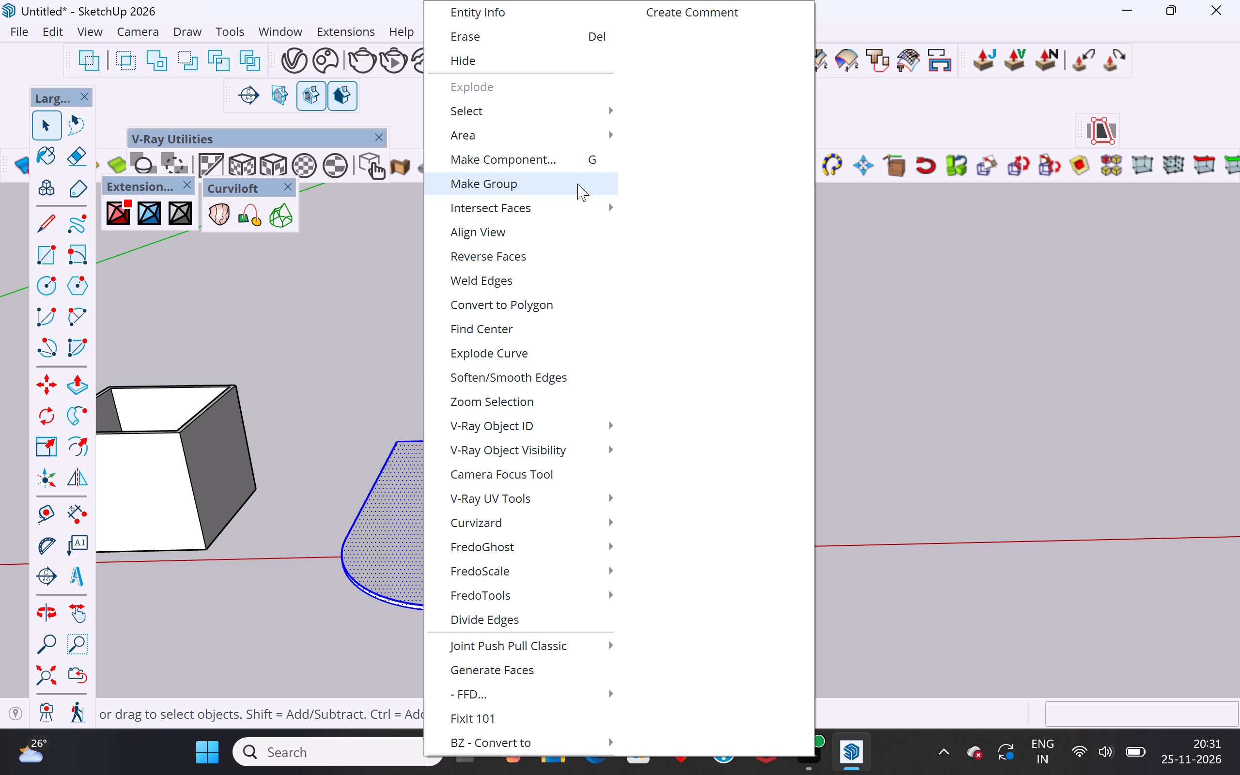
Open the large round-ended slab's group and offset its top face outline outward by 5".
click(674, 405)
click(453, 521)
scroll(721, 341, down, 4)
middle_drag(692, 476, 687, 518)
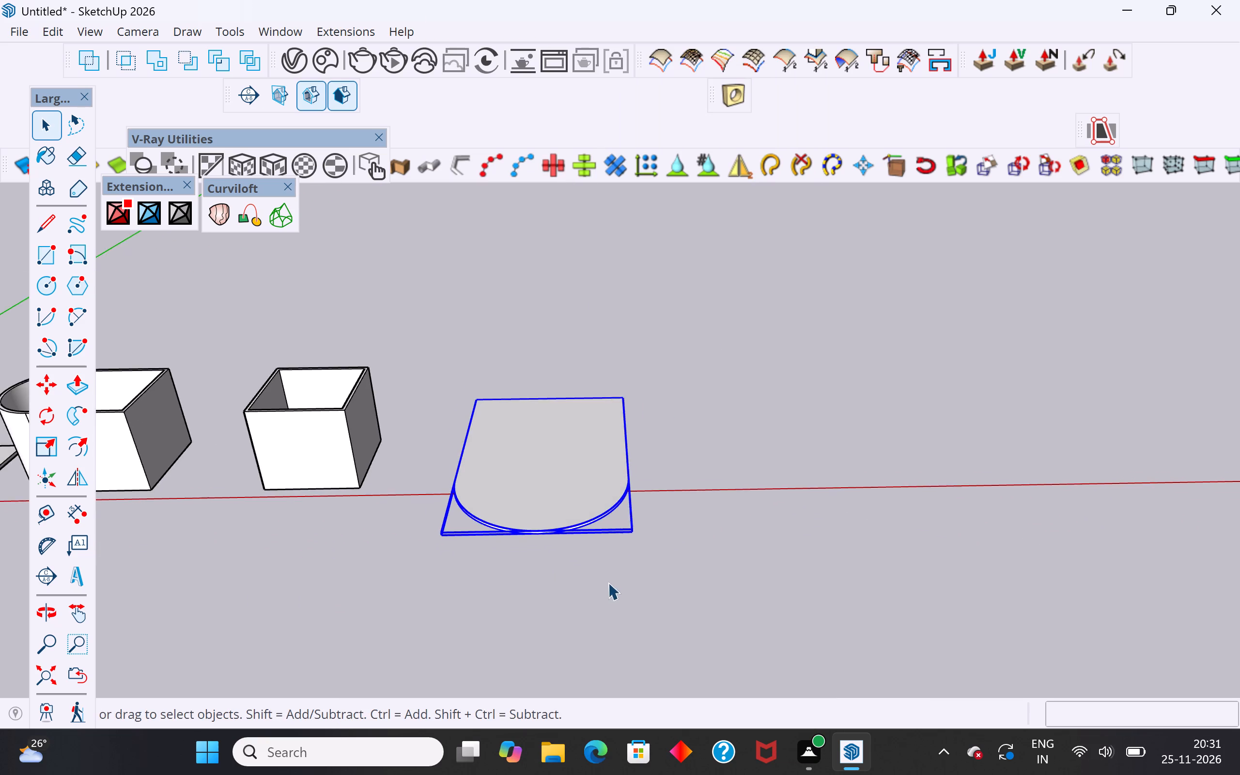
scroll(598, 567, up, 4)
middle_drag(597, 539, 610, 498)
click(542, 434)
double_click(542, 431)
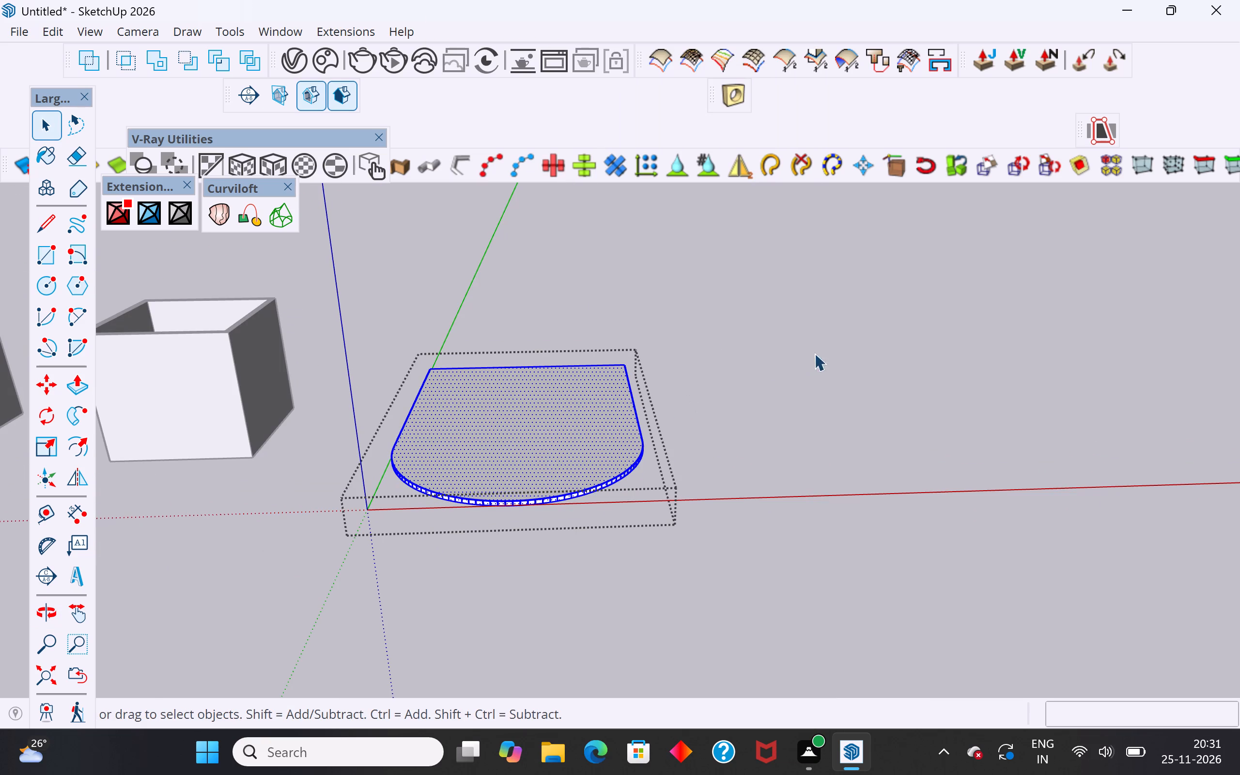
click(540, 430)
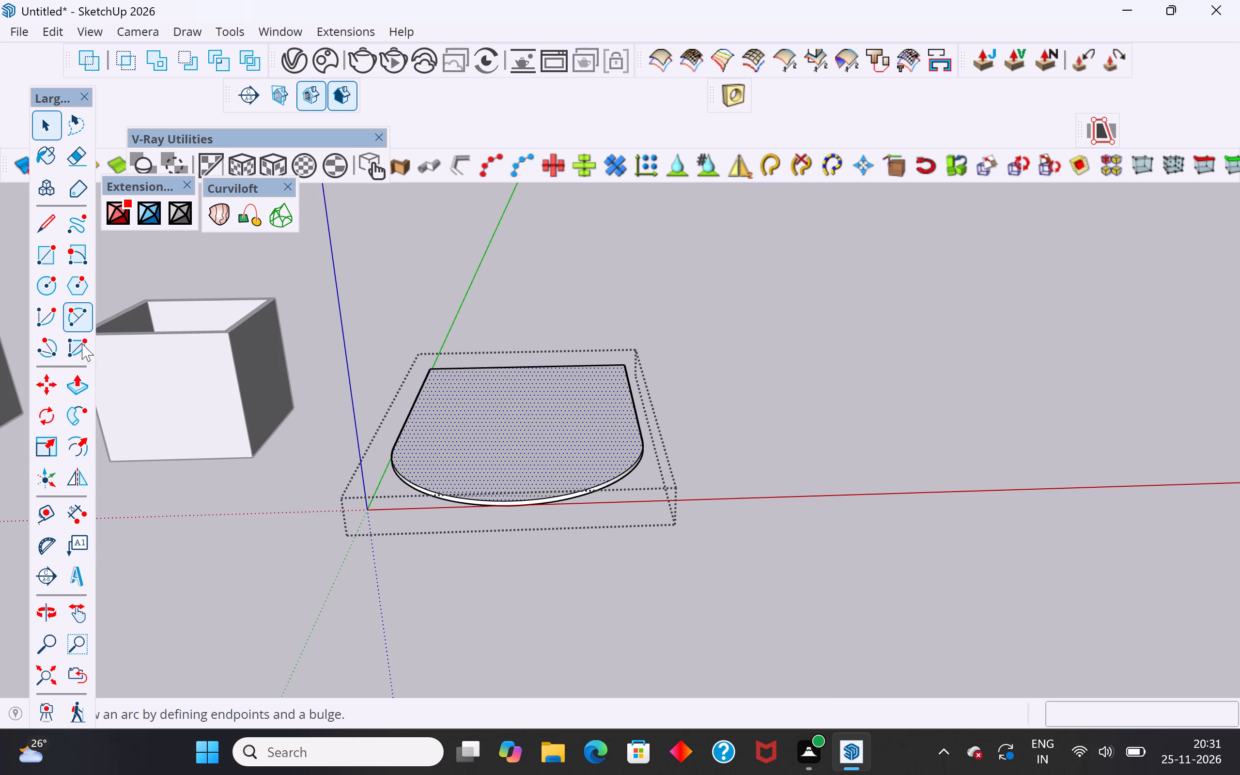
click(87, 452)
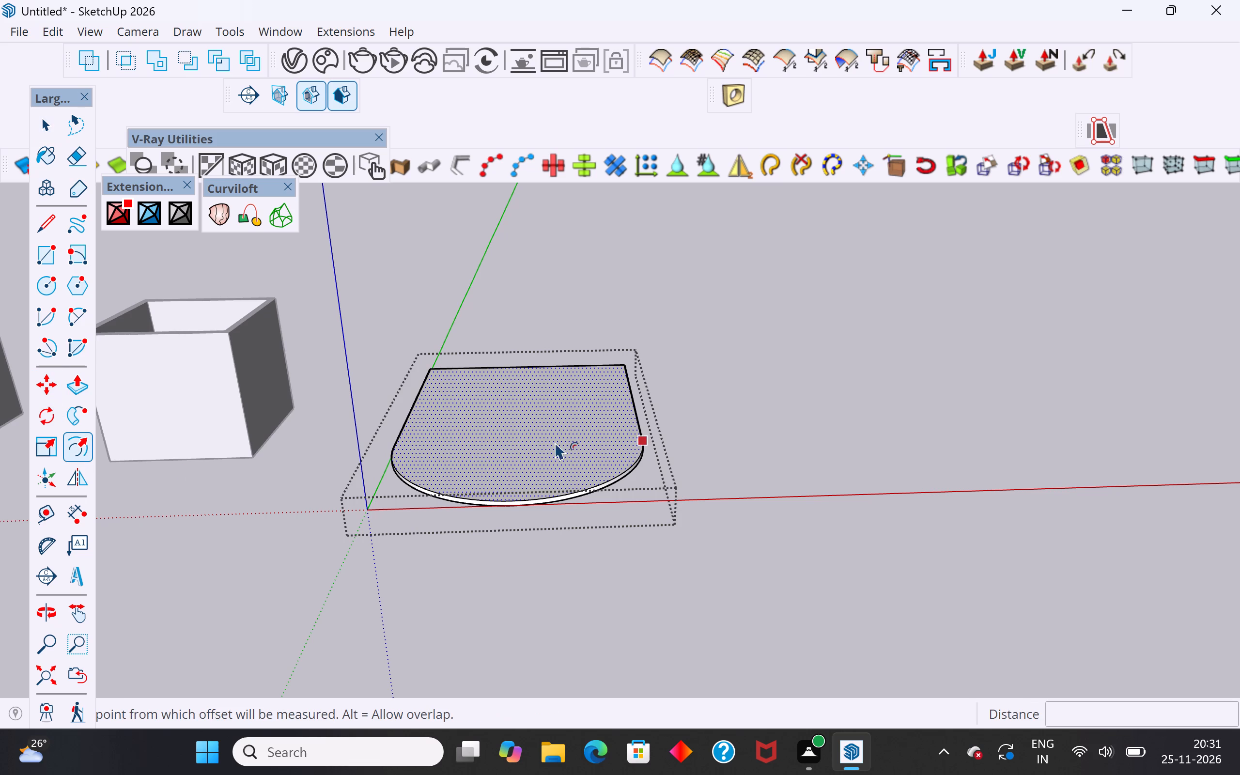
click(558, 421)
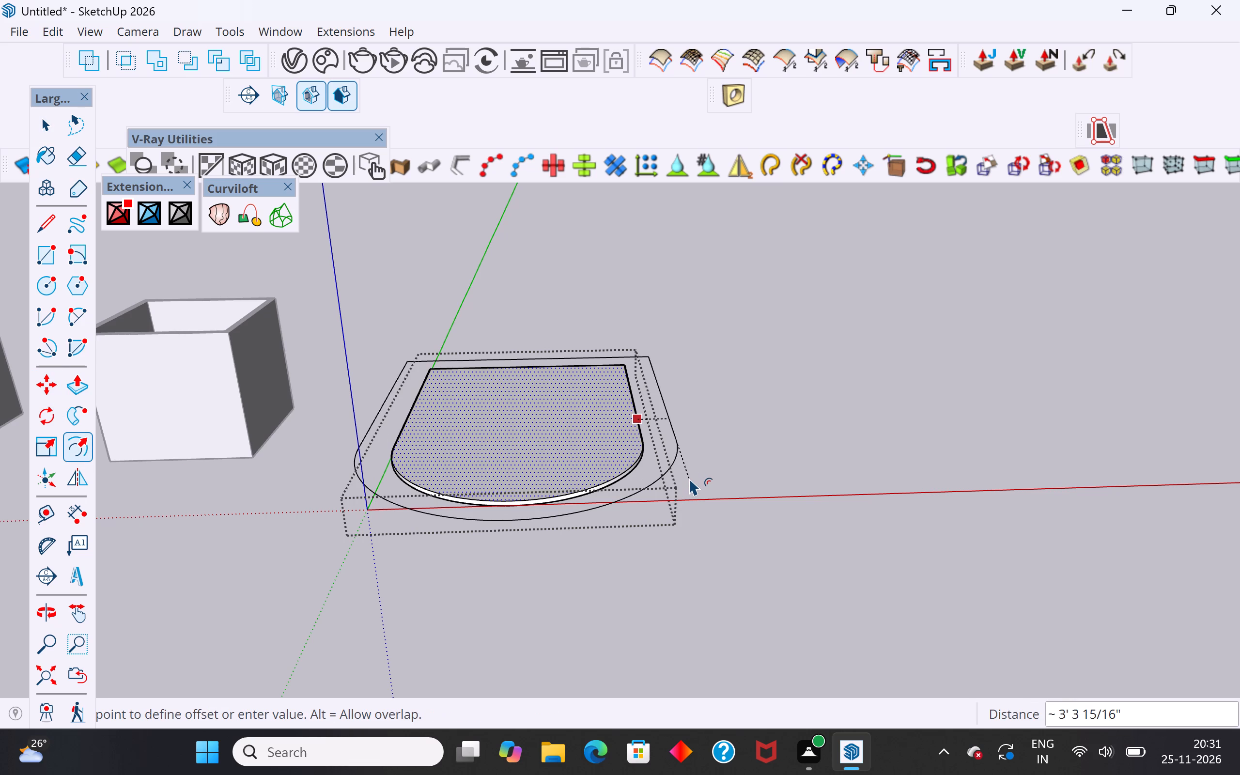
text(5")
key(Return)
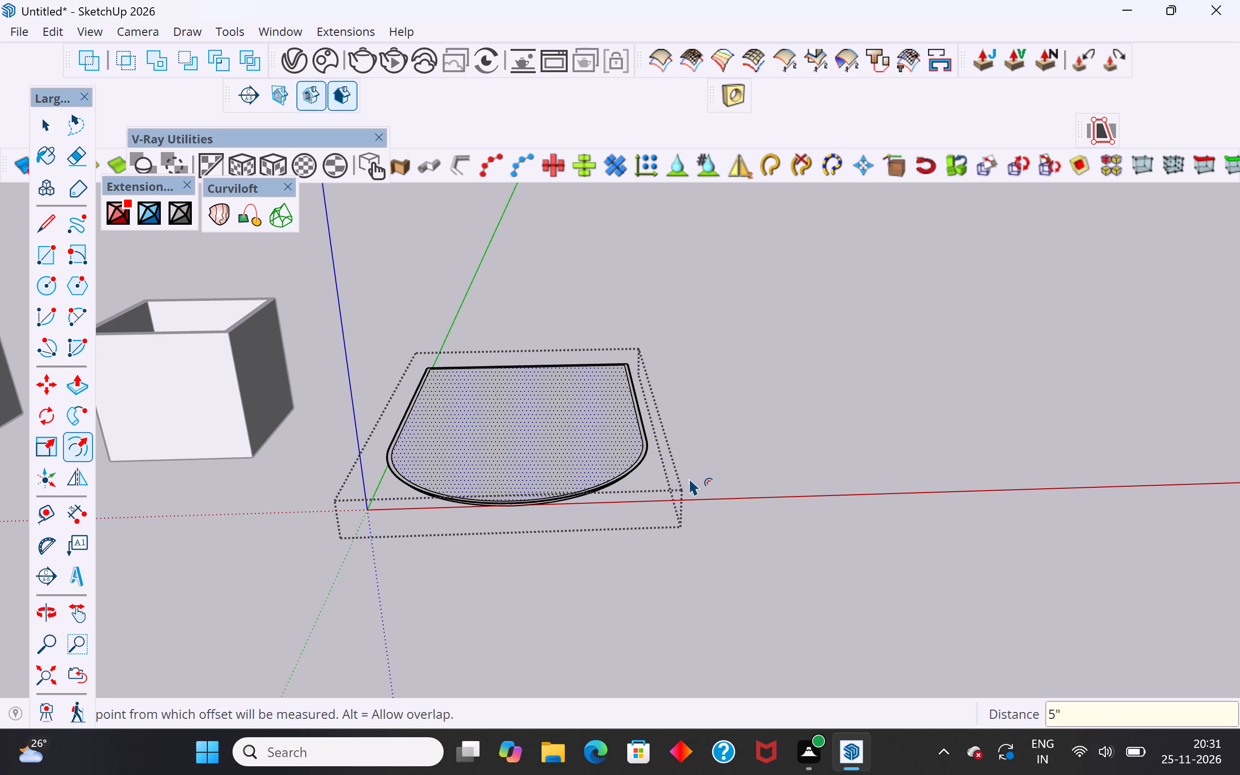
click(50, 136)
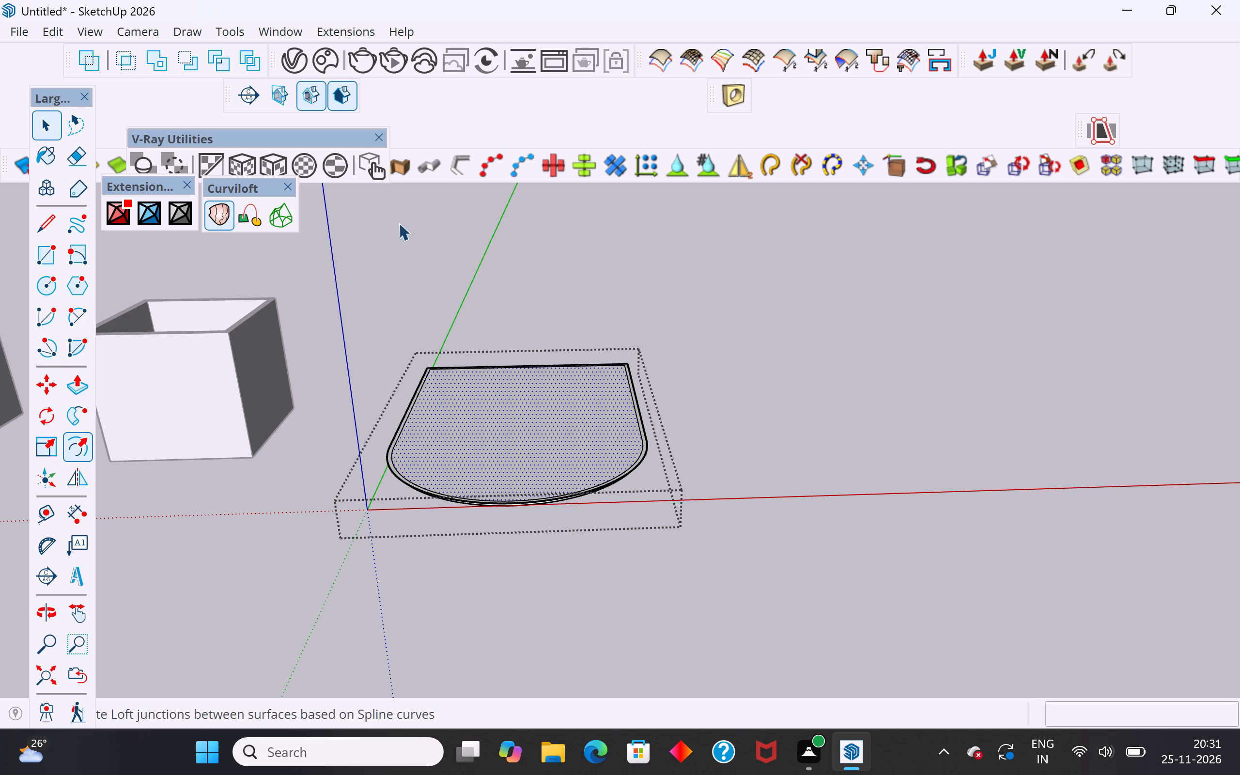
click(442, 210)
Within the group, copy the 5" border face about 42' 5" along the red axis, clear of the large slab.
scroll(599, 409, up, 5)
scroll(654, 398, up, 11)
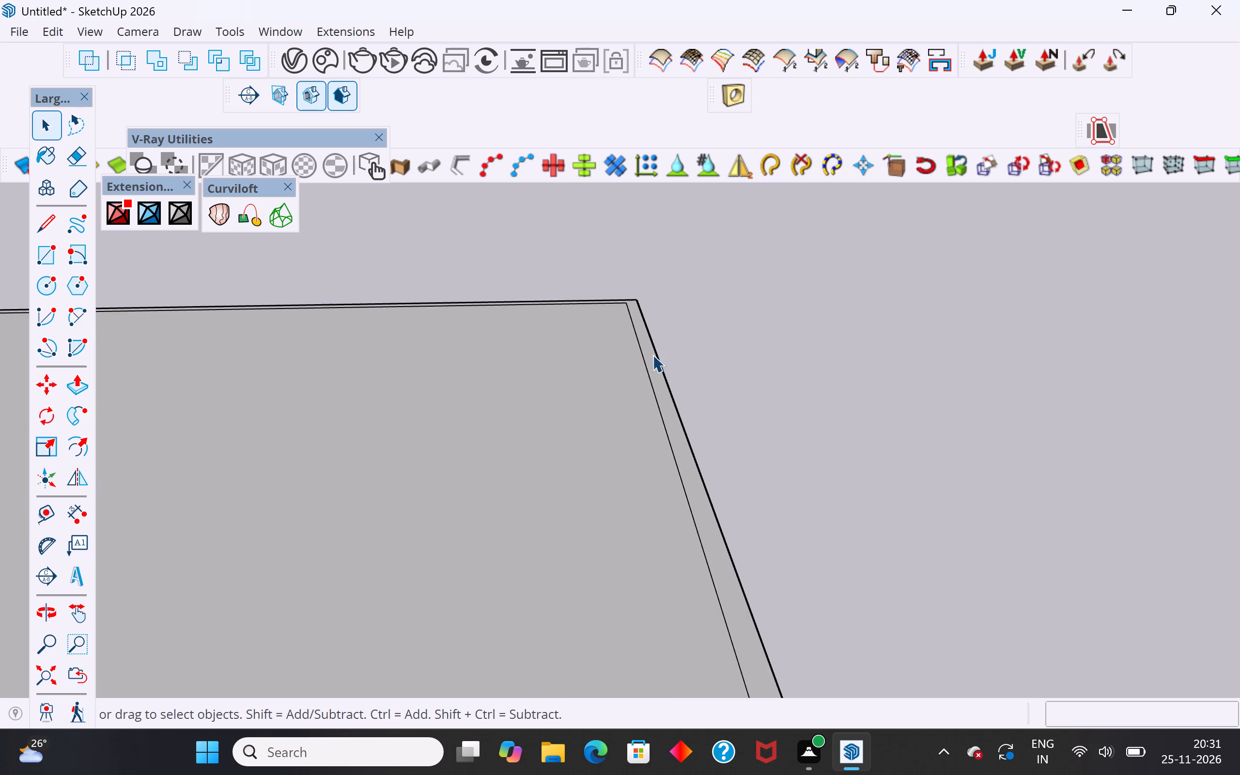
click(652, 355)
scroll(506, 333, down, 13)
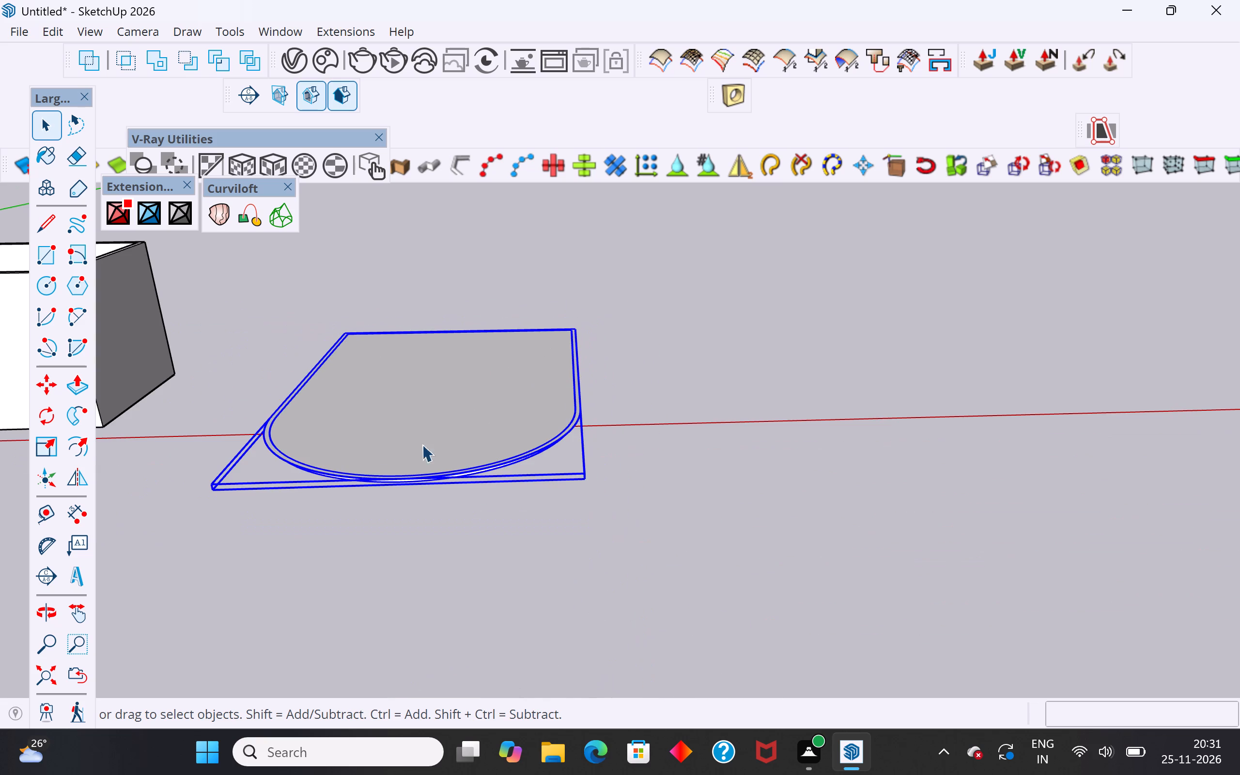
scroll(323, 460, up, 17)
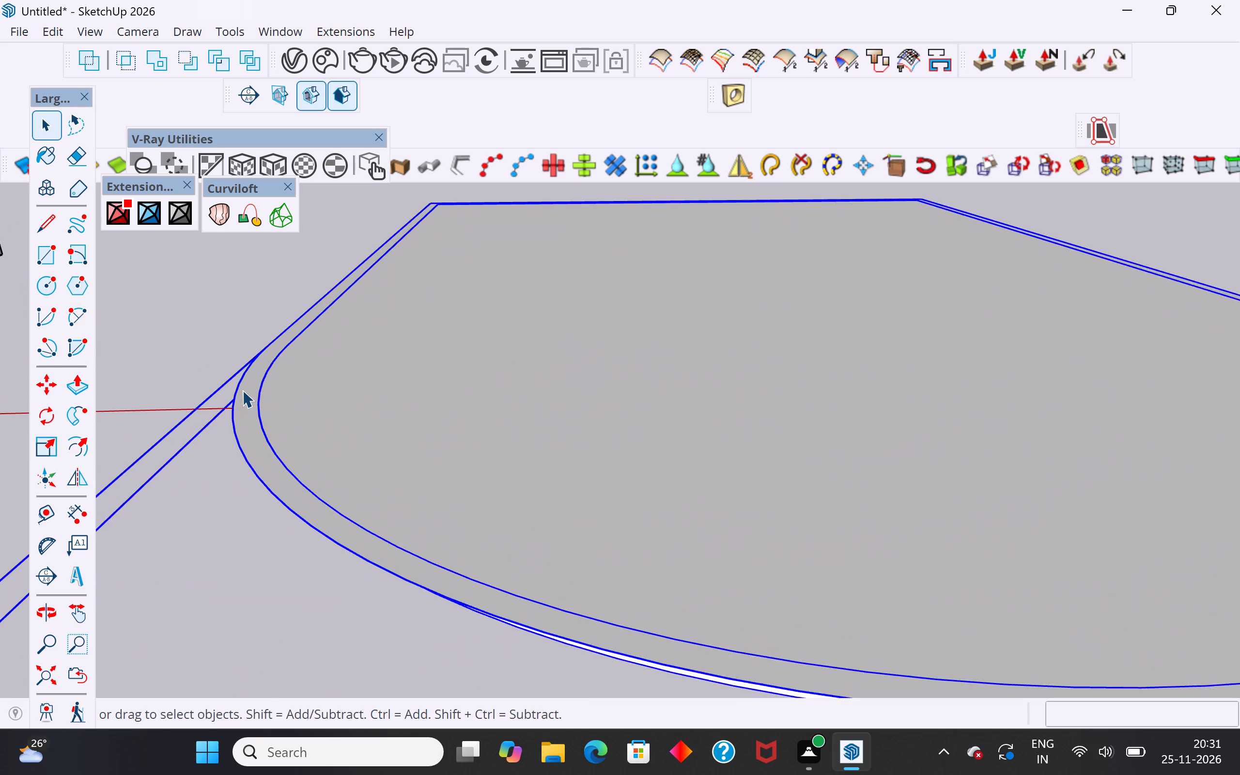
click(252, 387)
double_click(253, 386)
click(263, 365)
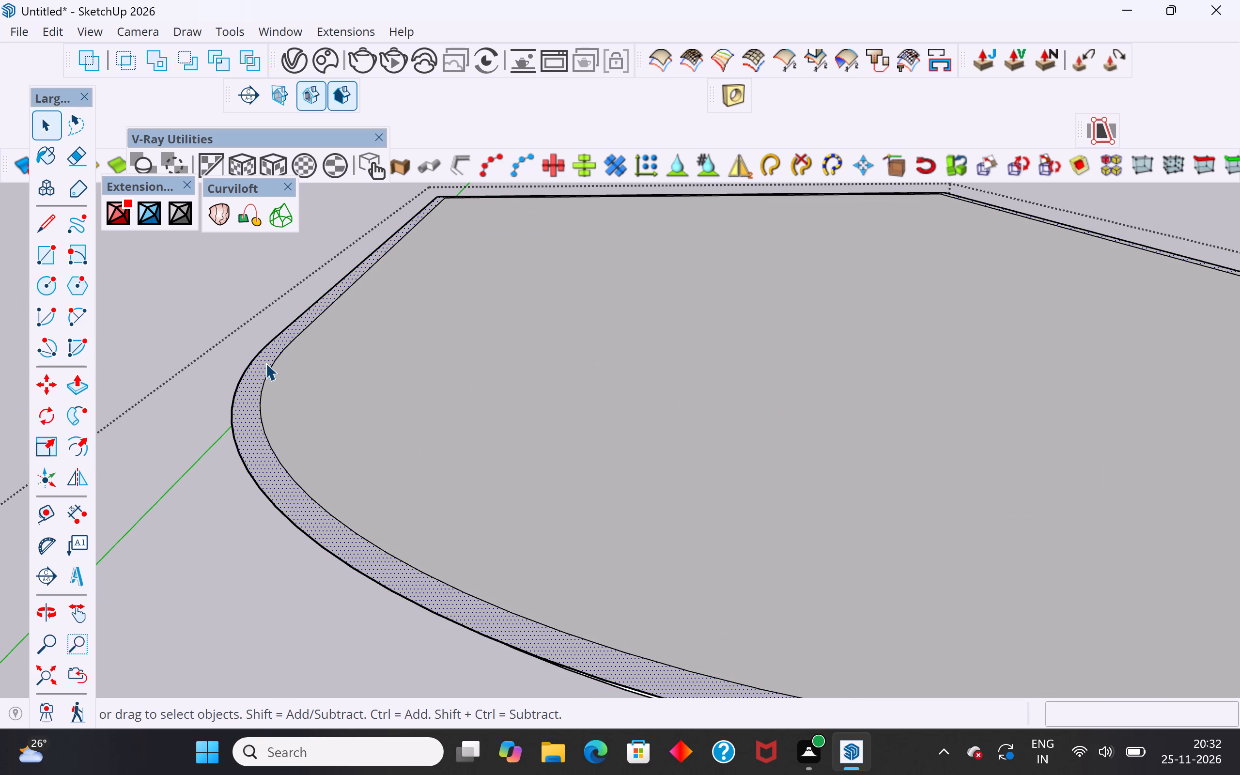
key(m)
scroll(165, 434, down, 11)
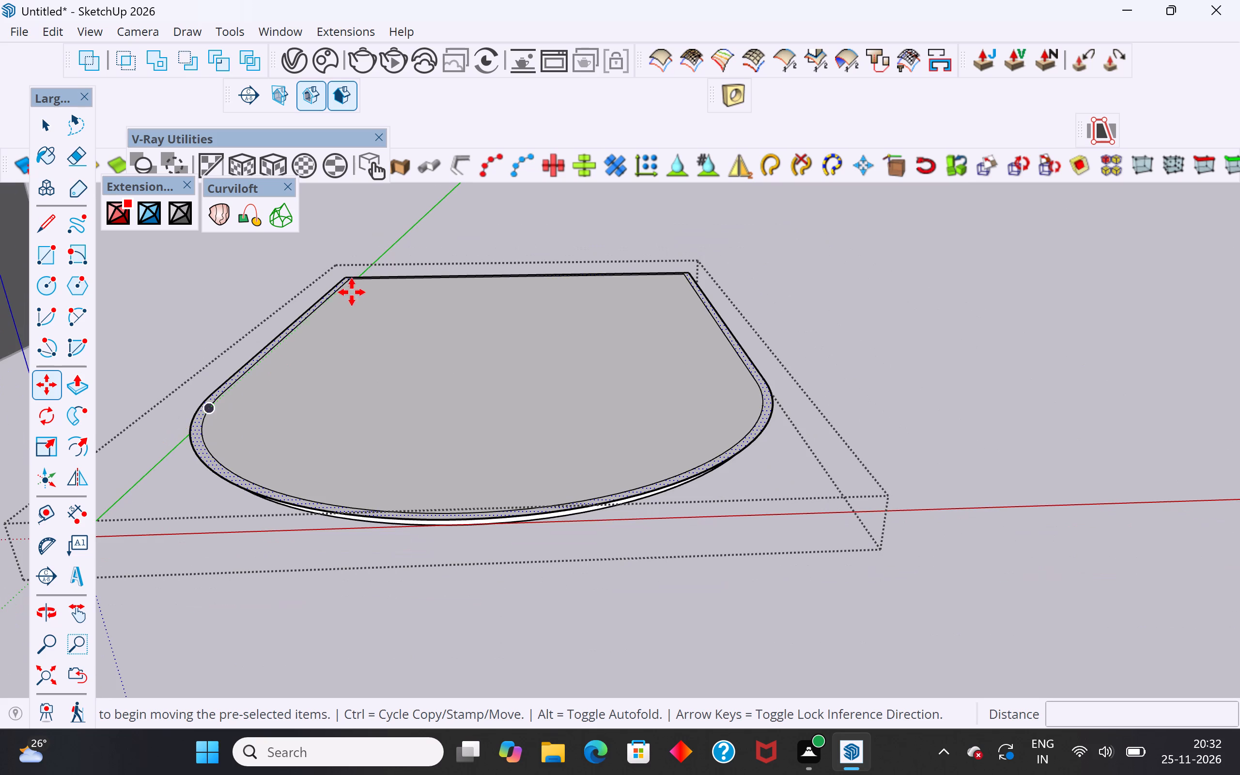
ctrl+click(349, 274)
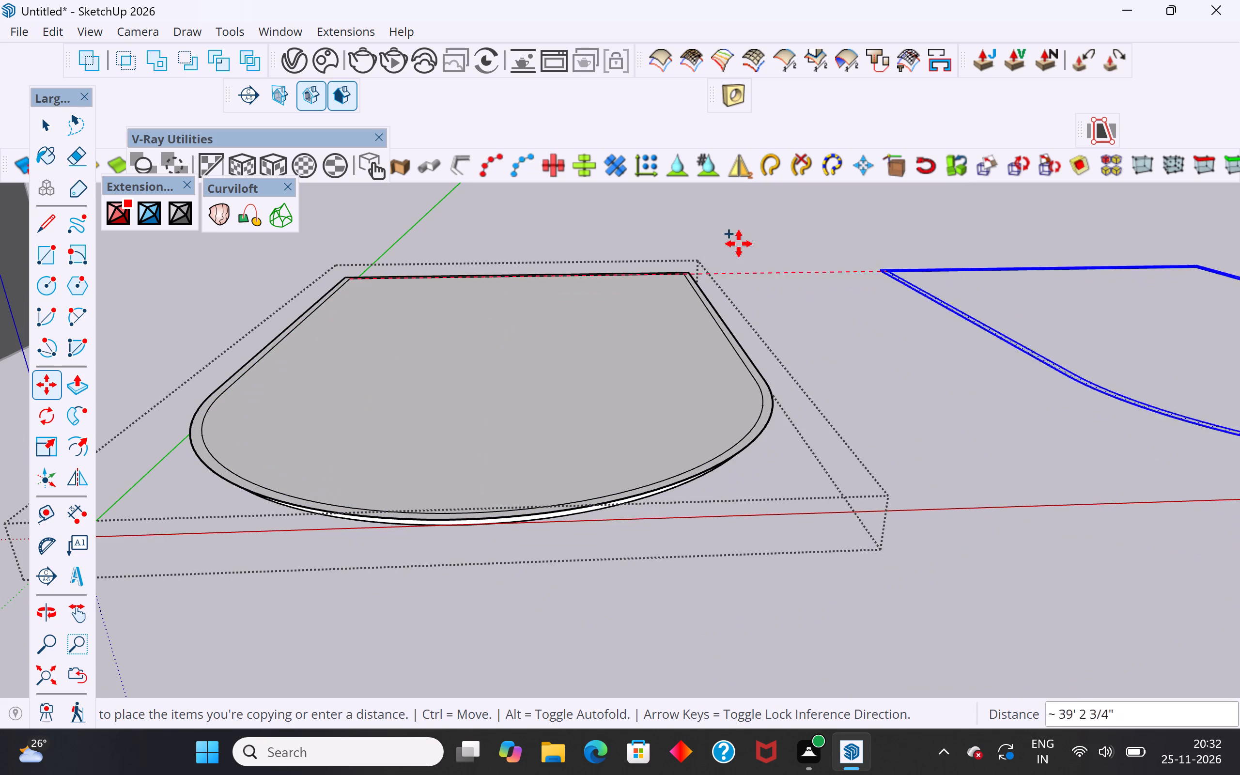
scroll(727, 239, down, 5)
click(878, 257)
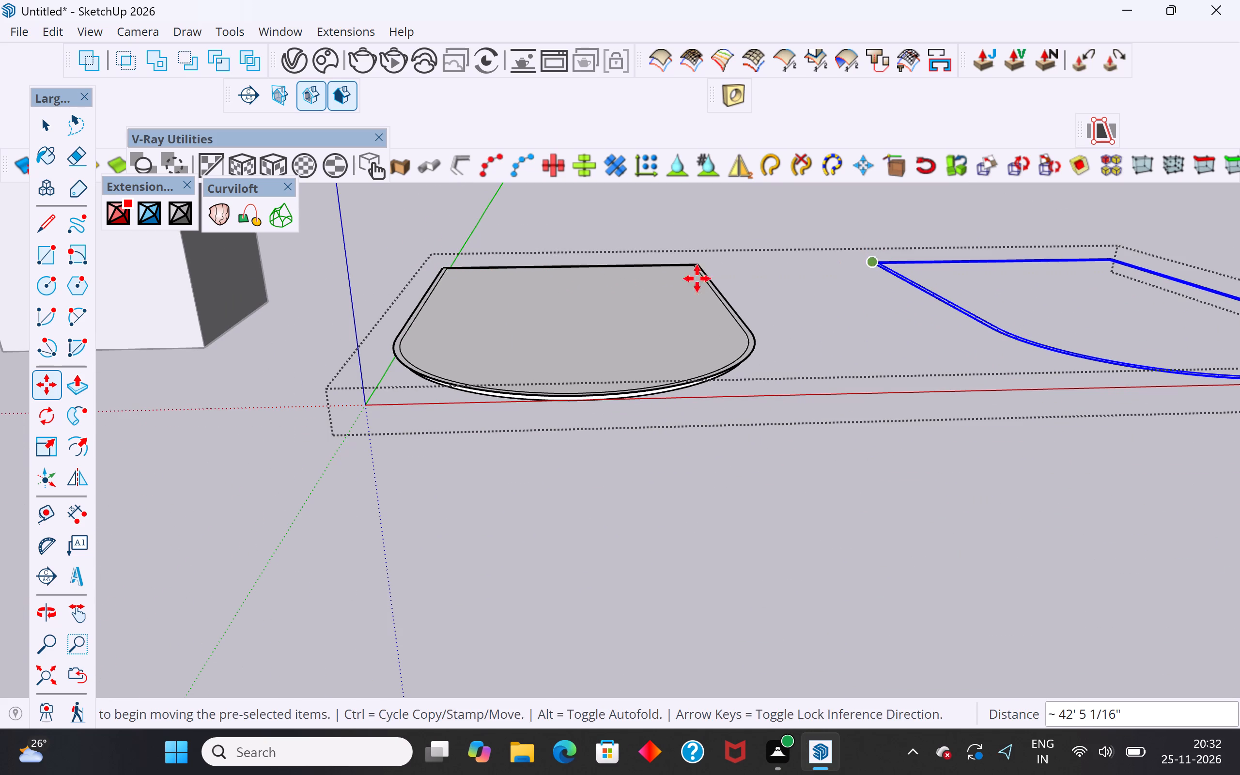
click(40, 125)
click(273, 488)
Explode the group holding the large round-ended slab and the copied border outline.
middle_drag(516, 405, 526, 489)
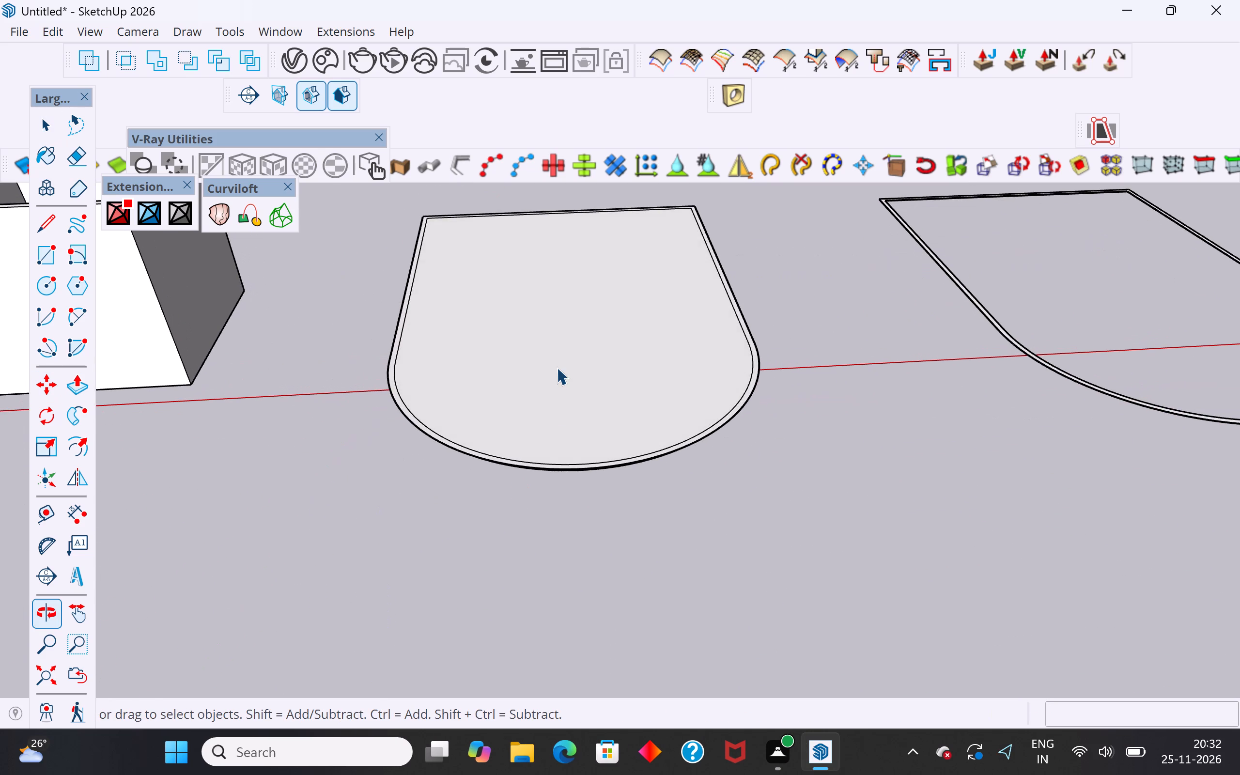
click(557, 367)
right_click(557, 367)
click(634, 131)
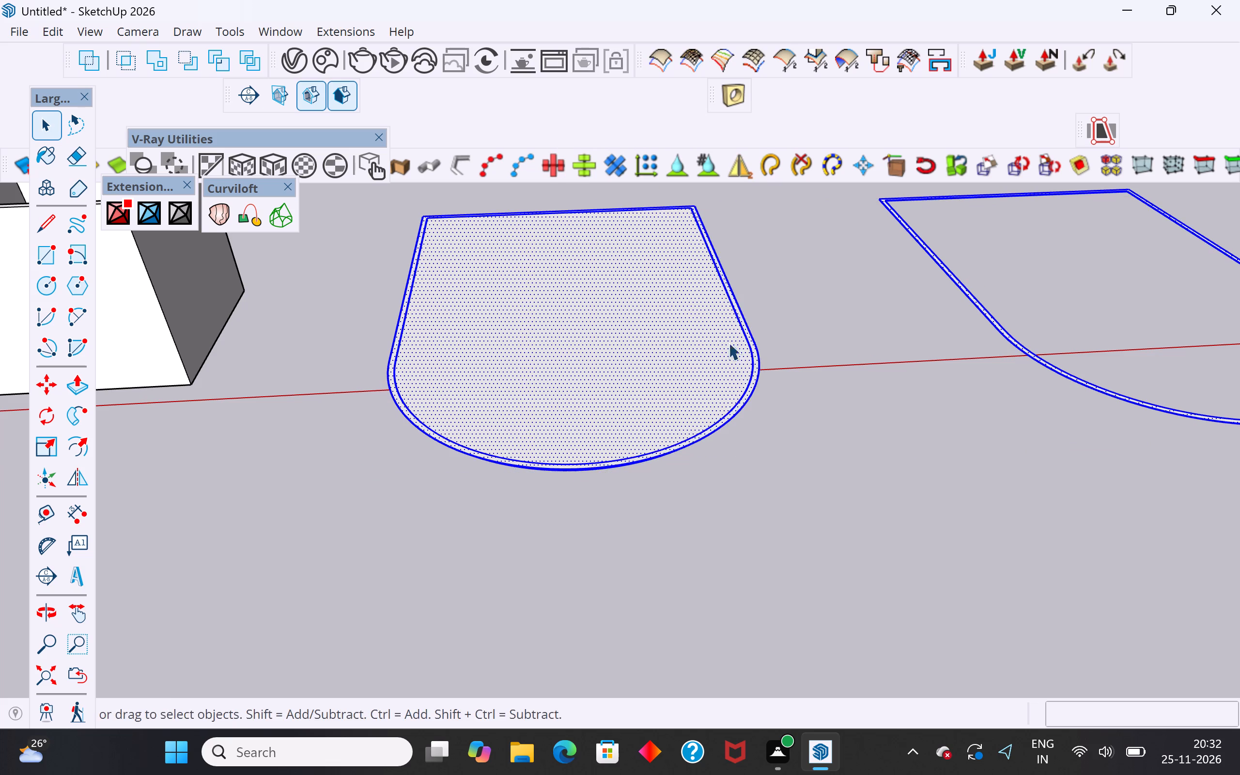
middle_drag(797, 399, 781, 425)
scroll(753, 342, up, 4)
scroll(713, 588, down, 7)
click(780, 247)
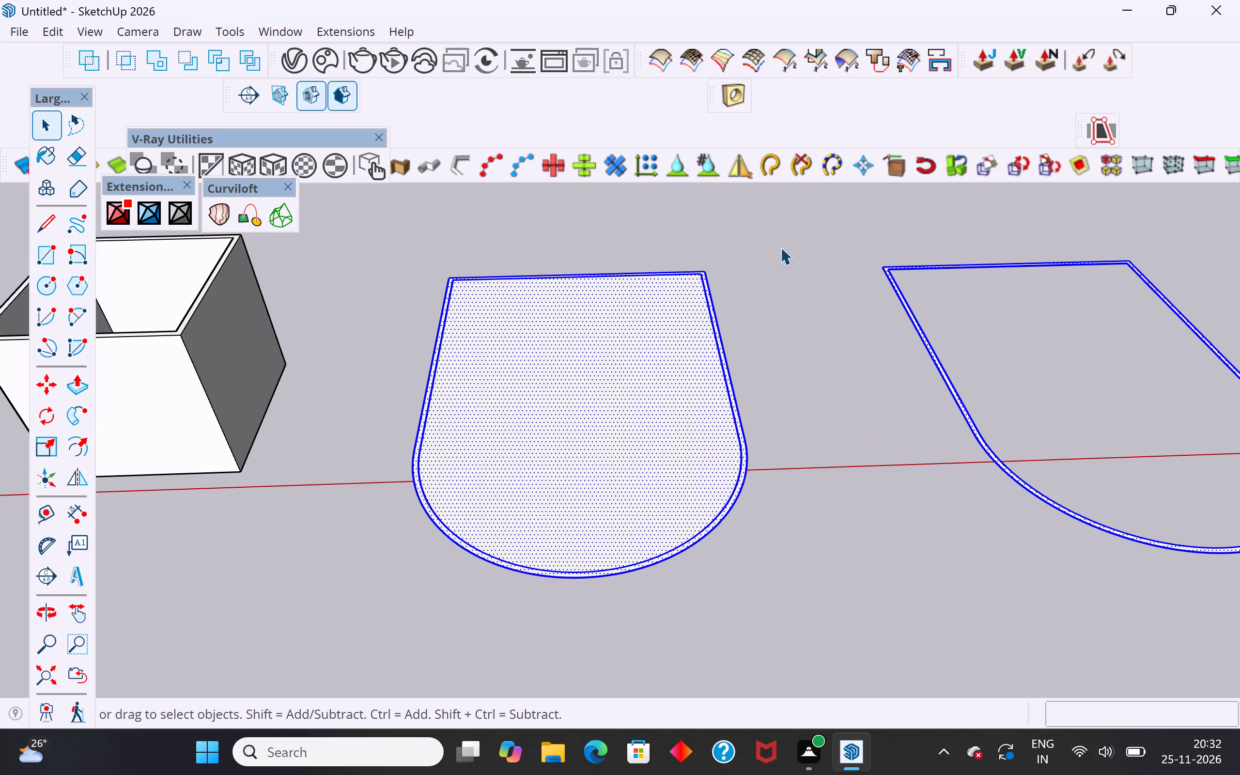
Delete the 5" border face around the large slab and its outer edges along one straight side and the back.
scroll(716, 251, up, 17)
click(695, 279)
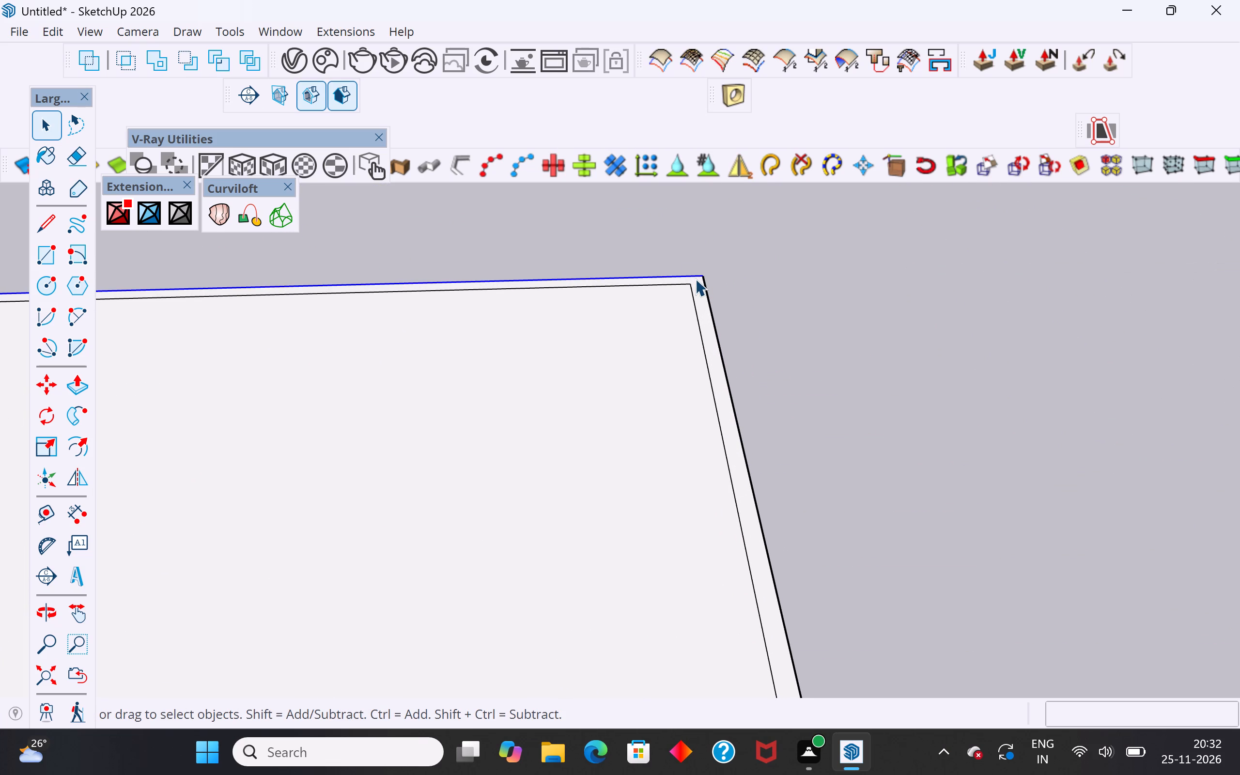
click(695, 279)
click(698, 292)
key(Delete)
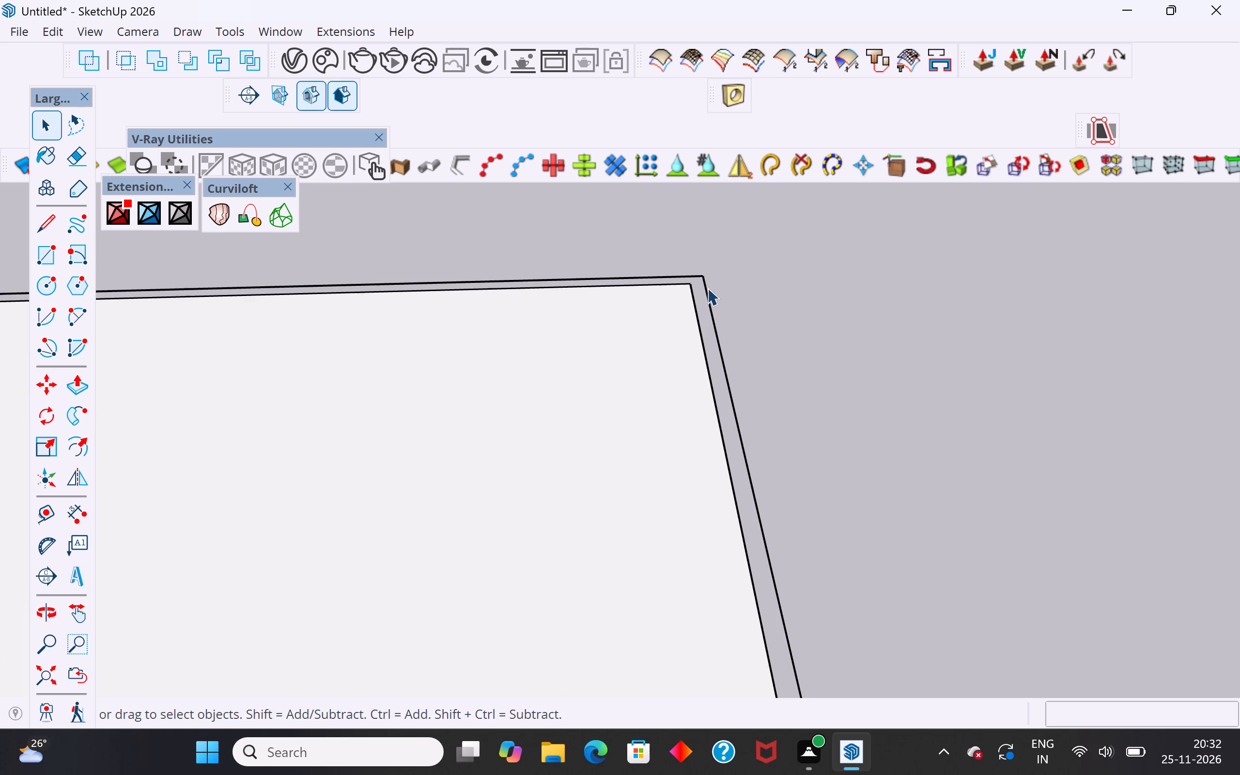
click(710, 288)
click(705, 291)
key(Delete)
click(701, 275)
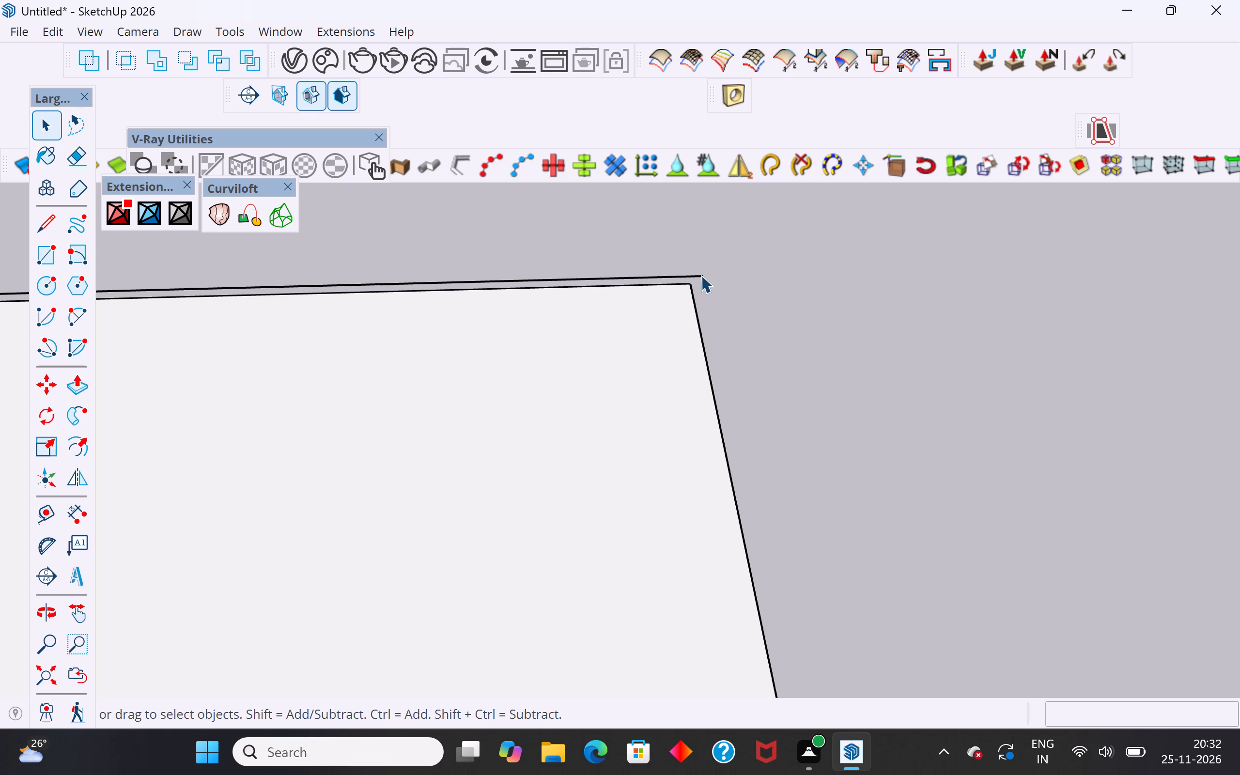
key(Delete)
Delete the border's remaining outer edges around the large slab's curved end and its other straight side.
scroll(757, 292, down, 19)
scroll(759, 529, up, 5)
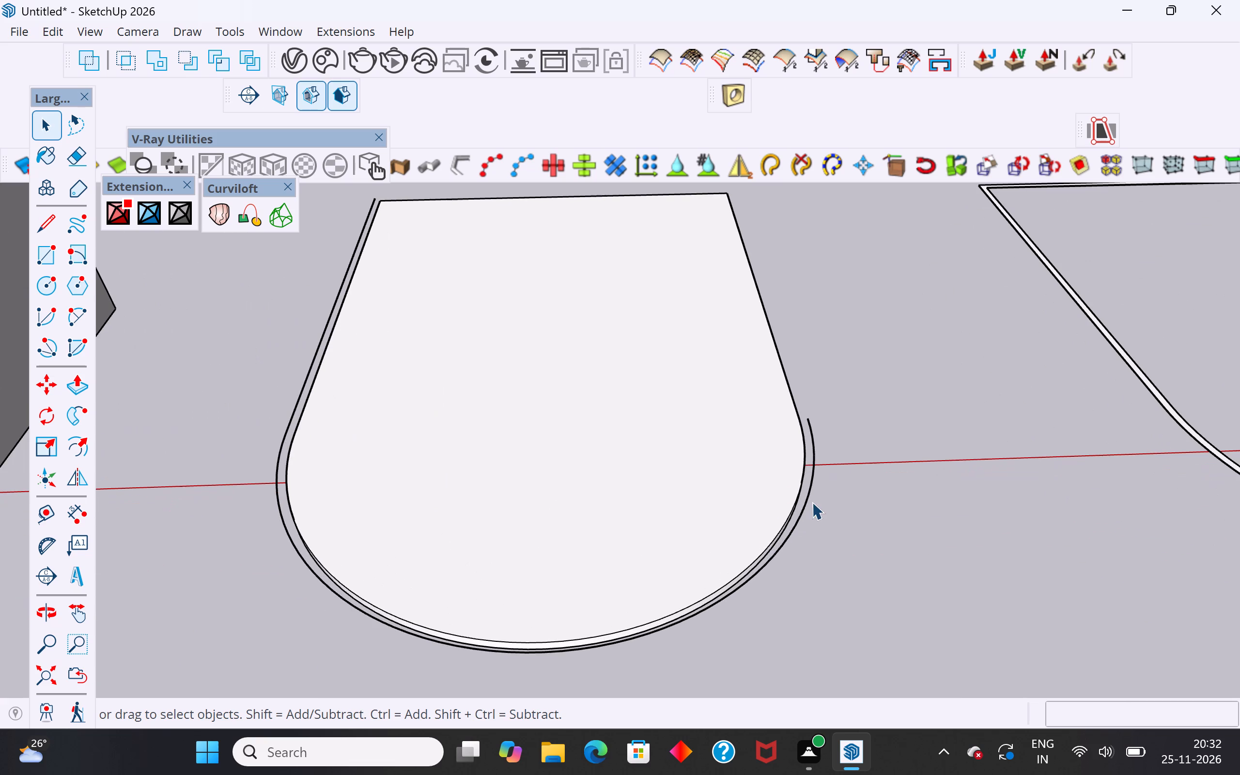
click(809, 489)
key(Delete)
scroll(827, 357, down, 4)
scroll(487, 407, up, 2)
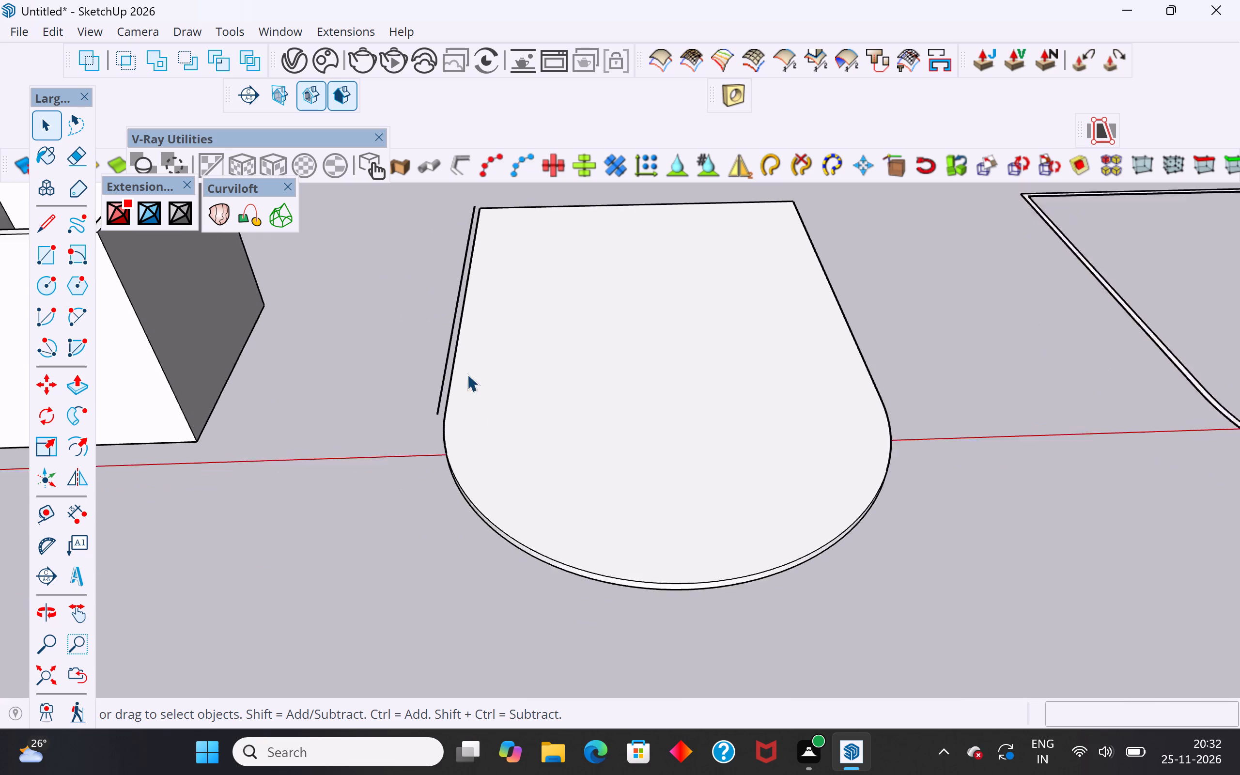
scroll(467, 374, up, 6)
click(442, 346)
key(Delete)
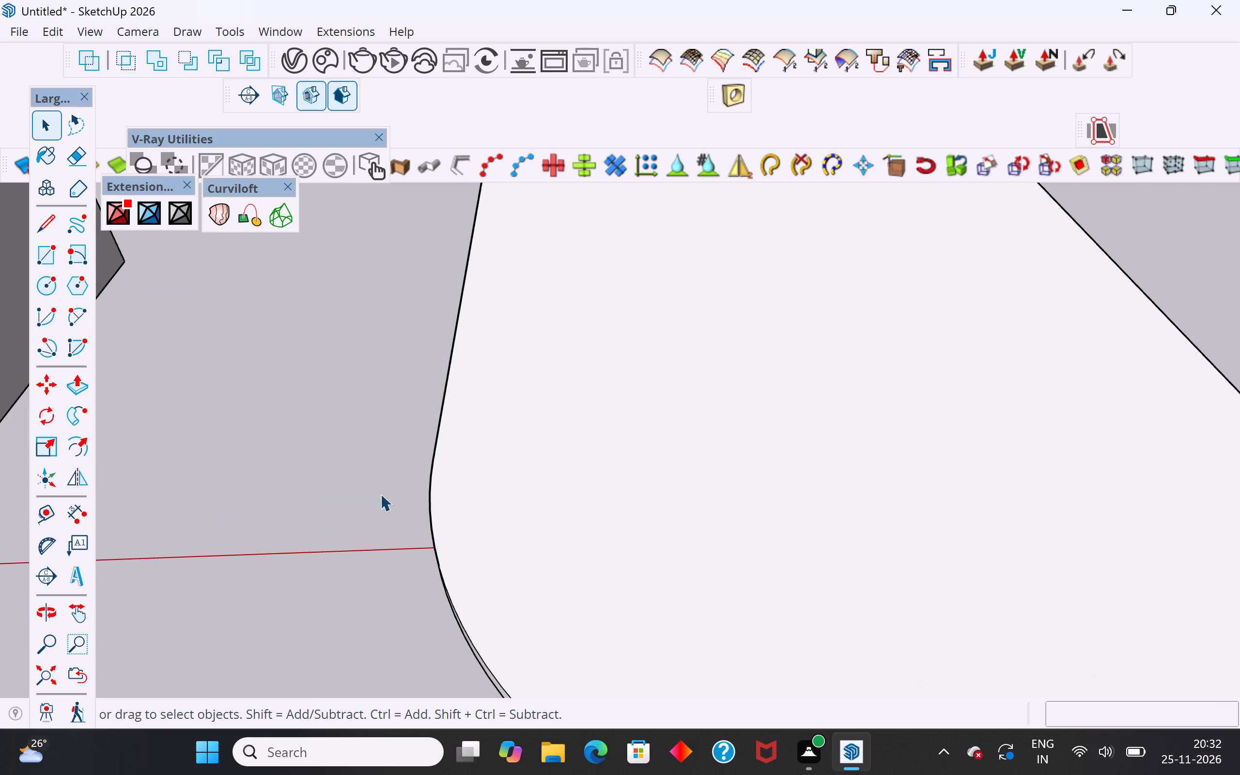
Examine the cleaned large slab and the copied border outline alongside the earlier models.
scroll(378, 499, down, 10)
middle_drag(424, 592, 561, 547)
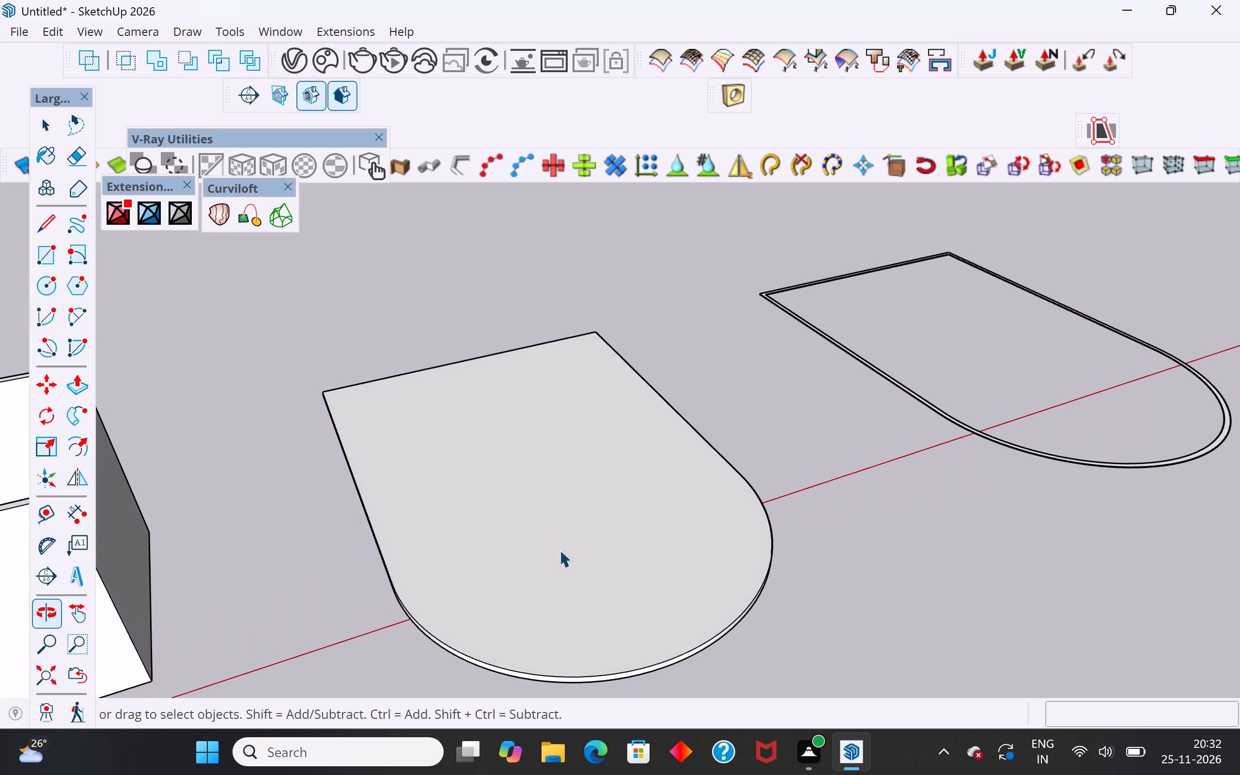
scroll(359, 559, down, 10)
scroll(640, 427, down, 5)
middle_drag(782, 461, 737, 472)
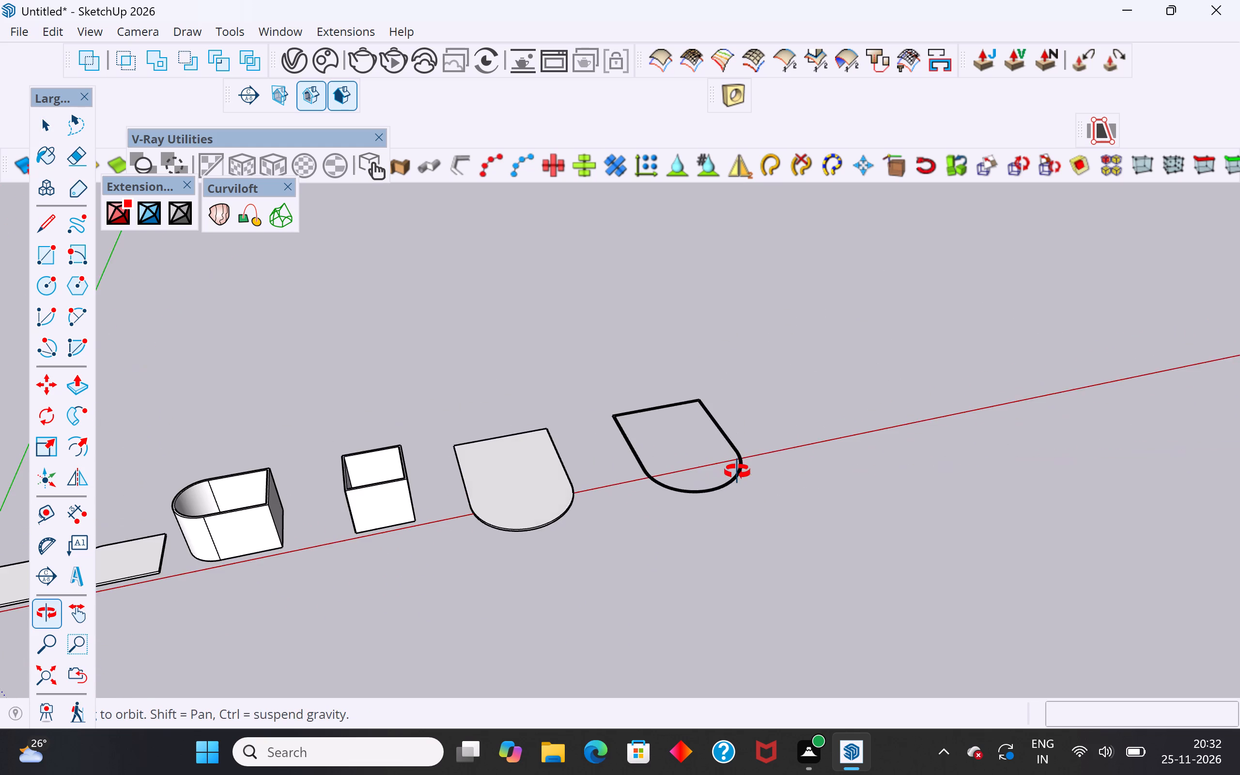
middle_drag(737, 472, 712, 375)
scroll(725, 385, down, 1)
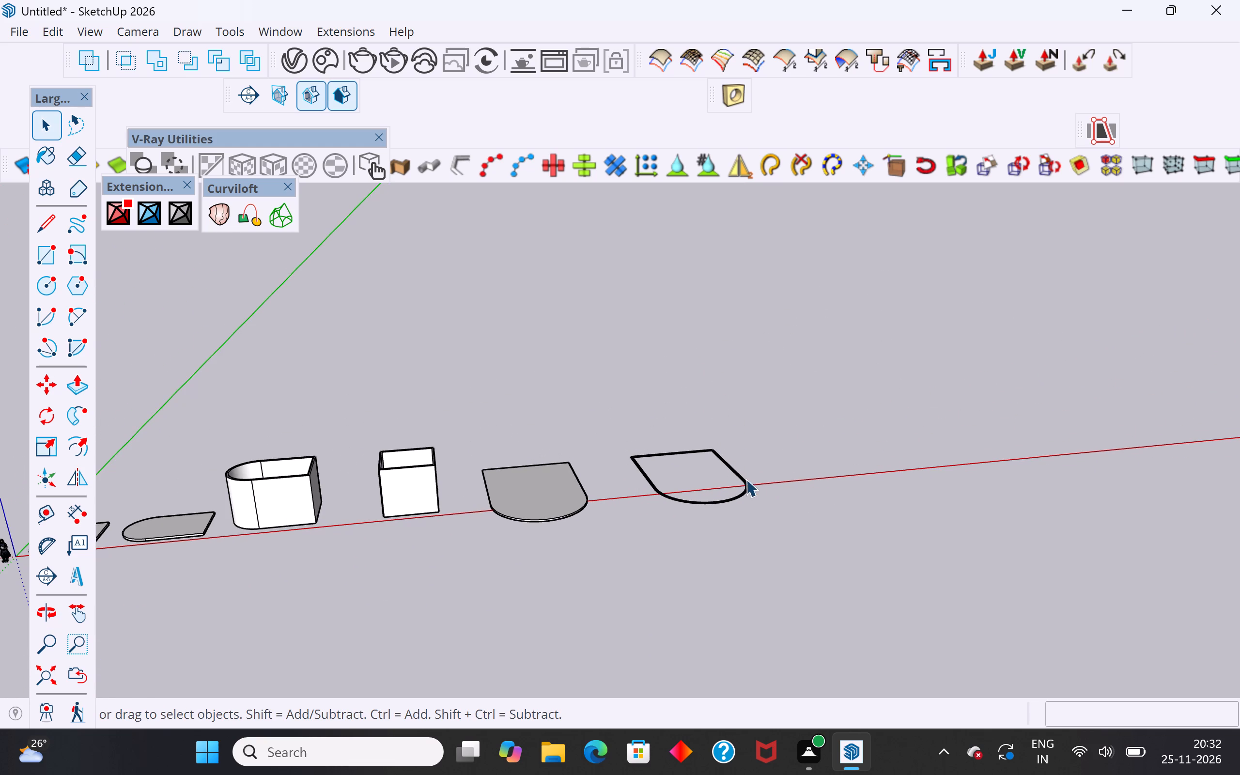
middle_drag(776, 479, 751, 480)
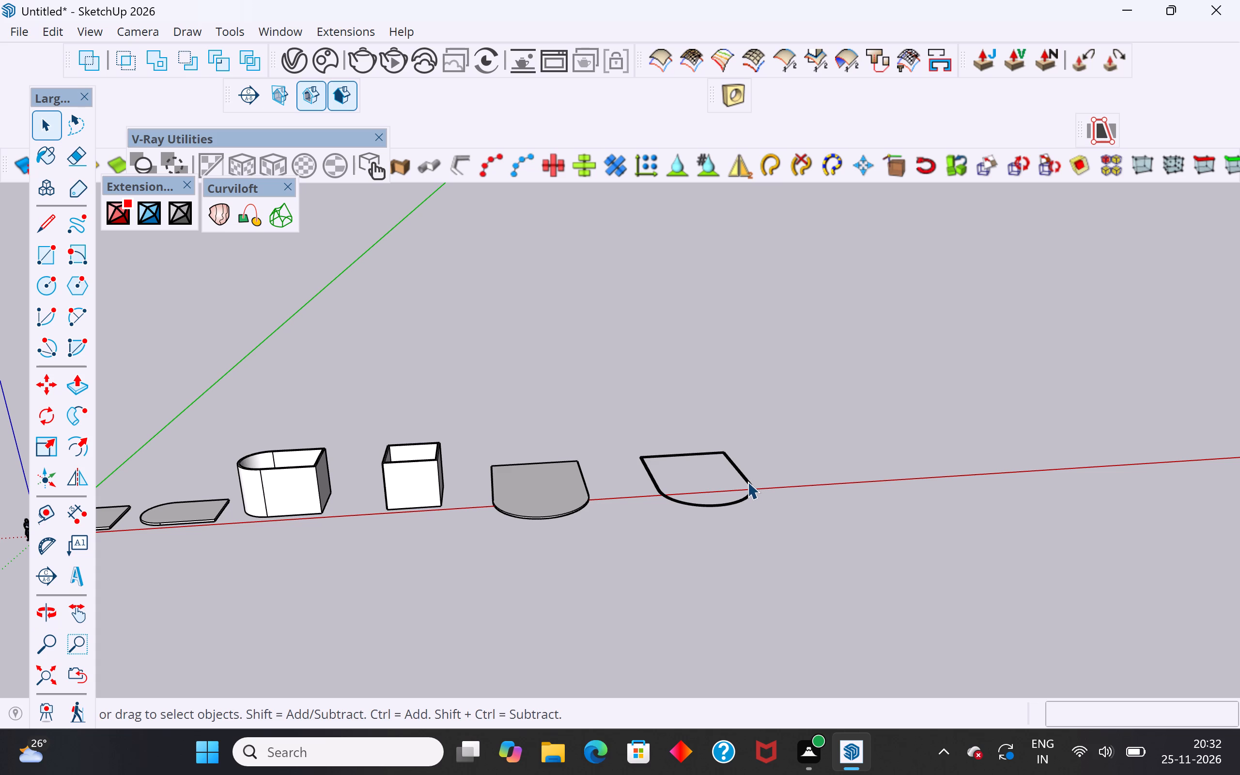
Push/Pull the copied 5" border face up 12' to form the large round-ended walls.
scroll(747, 481, up, 10)
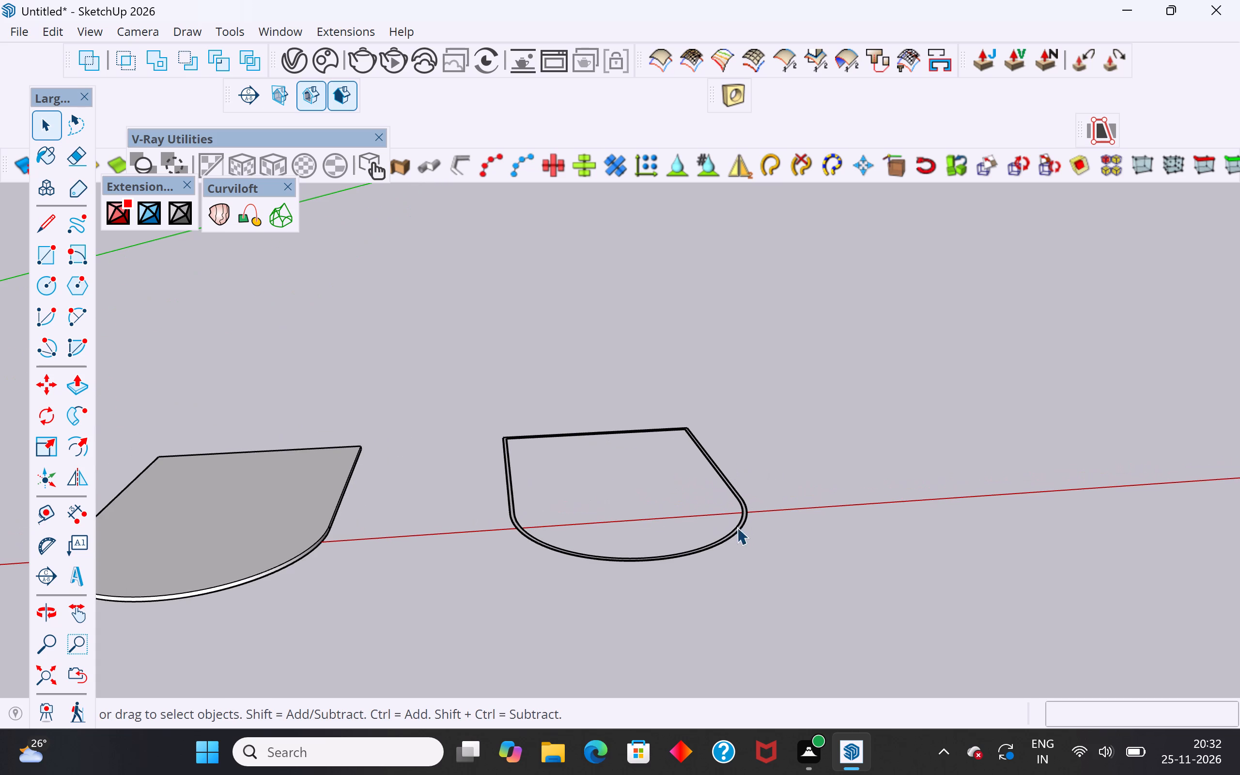
click(81, 387)
scroll(576, 391, up, 4)
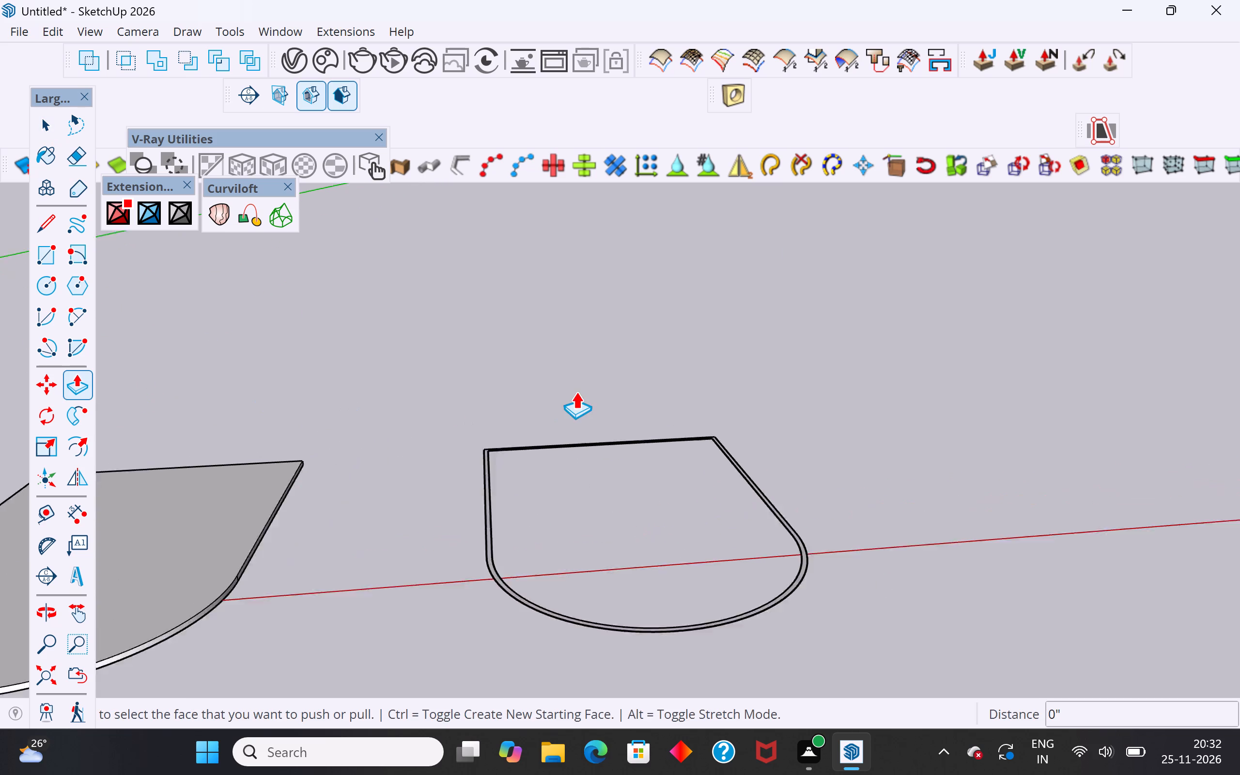
scroll(576, 391, up, 12)
click(485, 480)
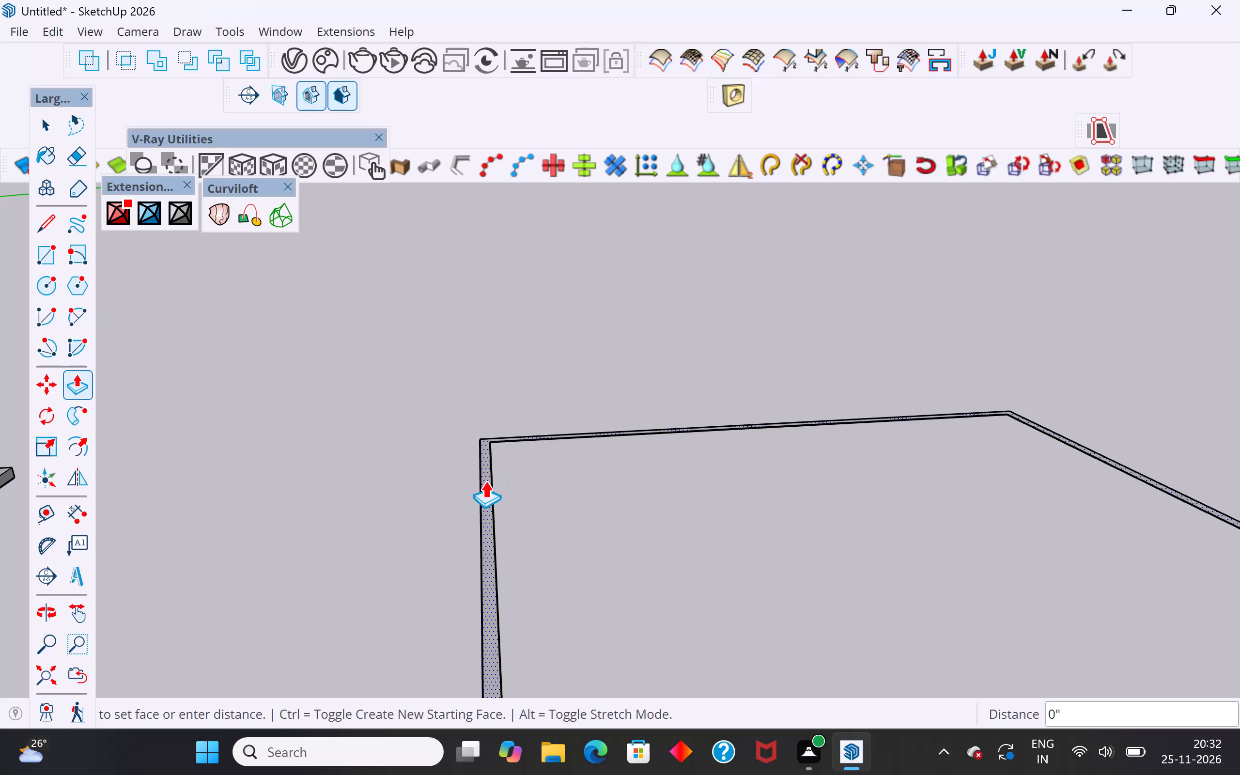
scroll(478, 475, down, 19)
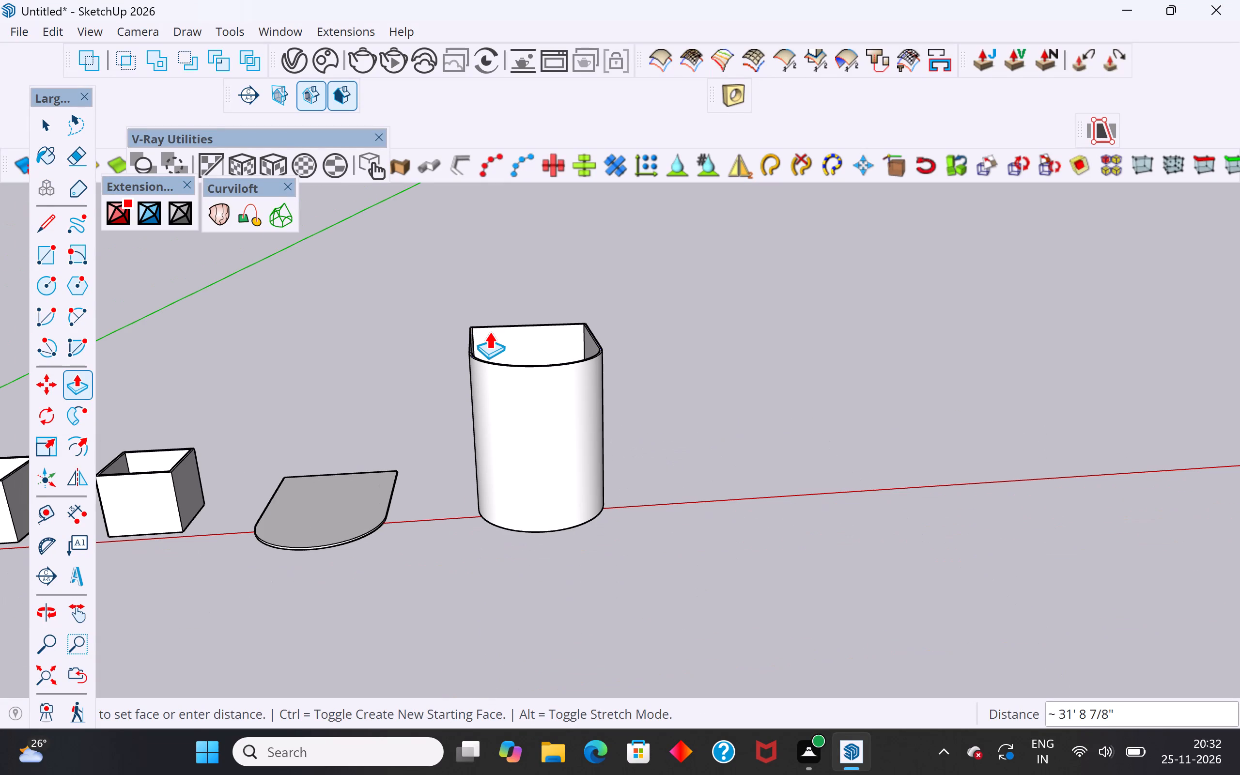
text(12')
key(Return)
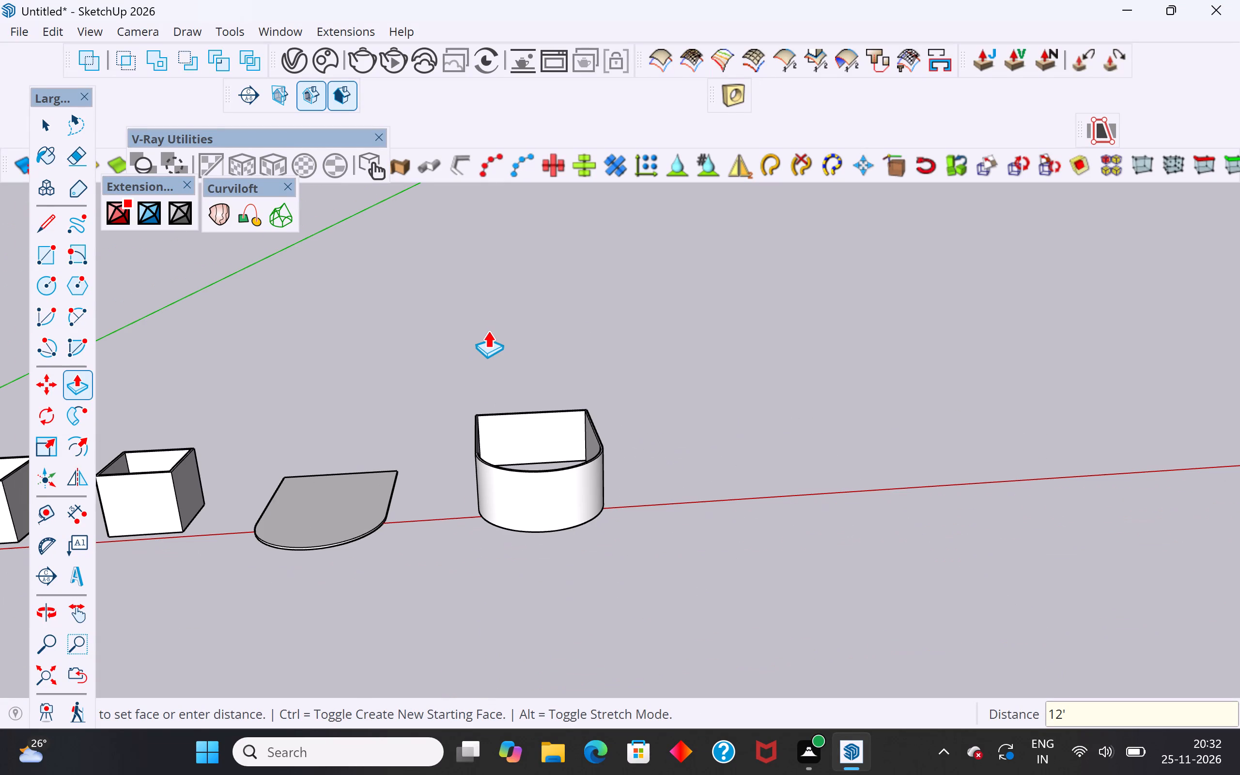
click(46, 124)
click(487, 304)
Examine the whole row of slabs and walls along the red axis from several angles.
scroll(650, 402, down, 5)
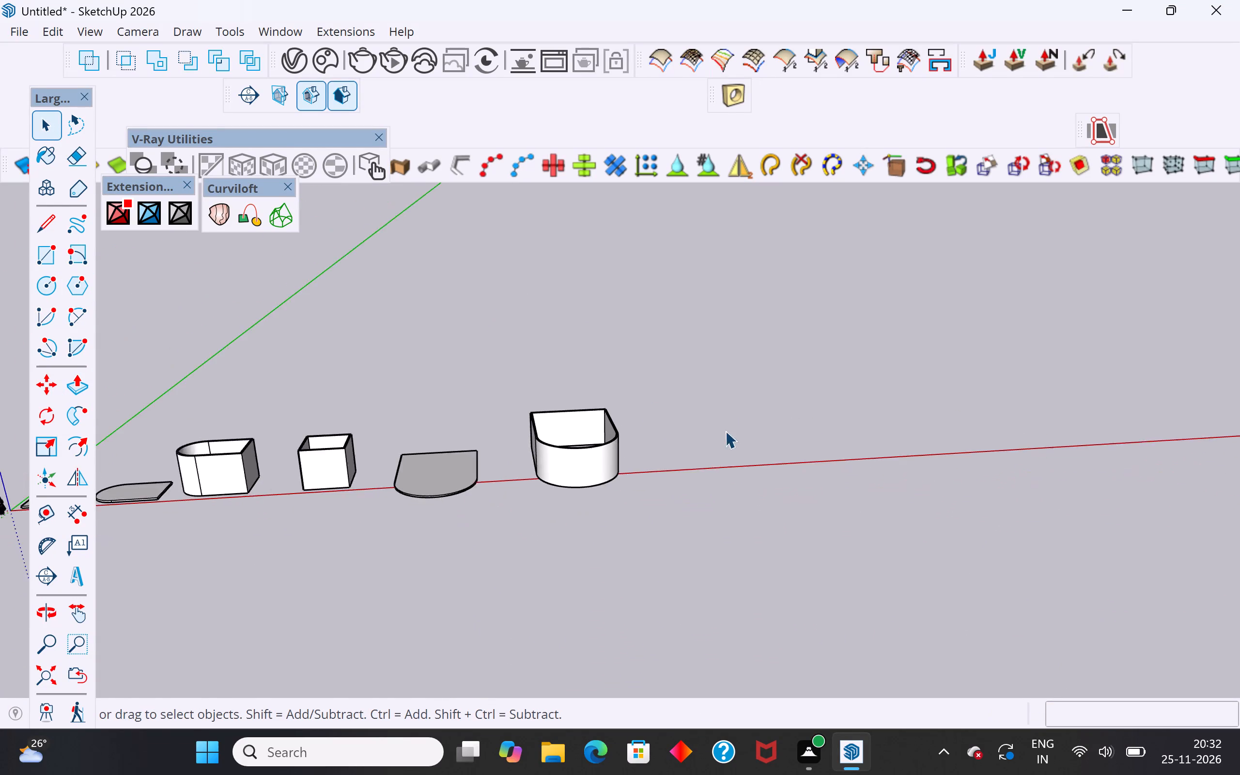
middle_drag(791, 451, 649, 453)
scroll(611, 452, up, 2)
scroll(849, 431, down, 4)
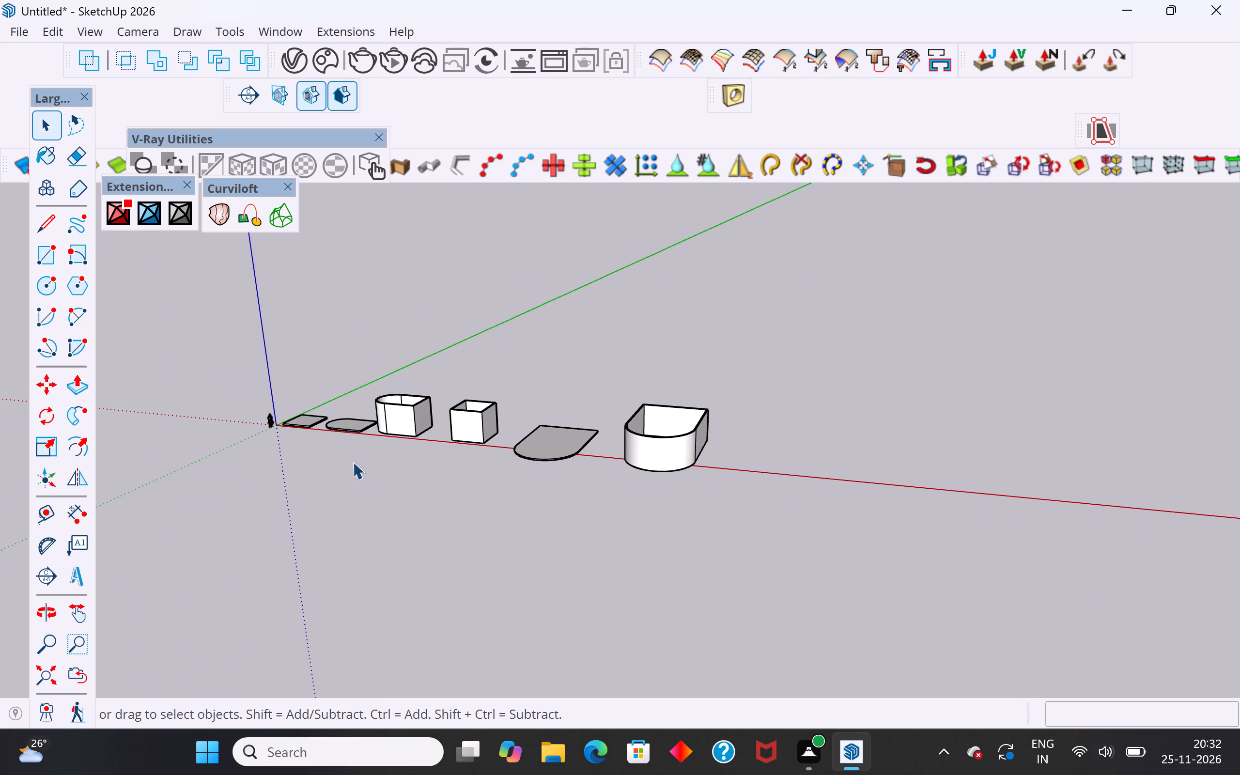
scroll(353, 446, up, 1)
middle_drag(357, 446, 475, 549)
scroll(618, 406, down, 4)
middle_drag(515, 458, 472, 557)
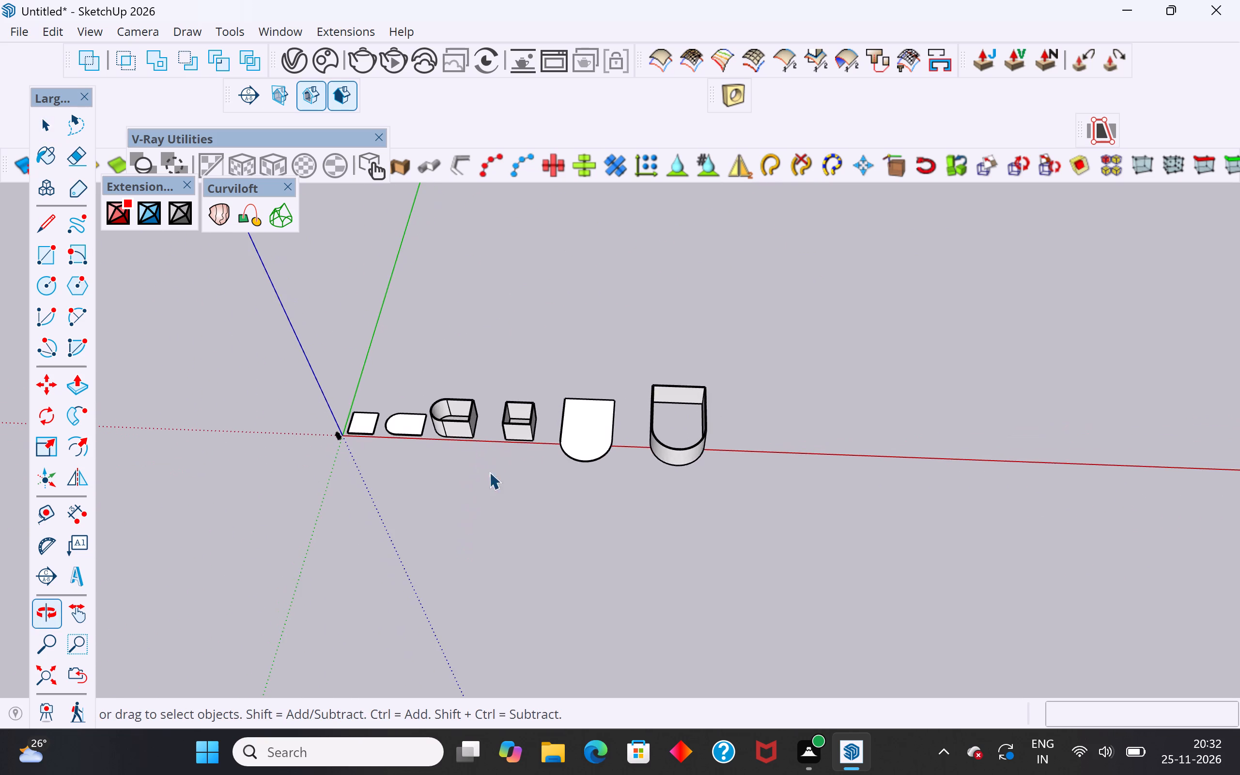
Make a group of all the geometry of the 12' high square walls.
scroll(522, 392, up, 4)
scroll(527, 458, up, 1)
scroll(527, 458, down, 1)
scroll(527, 458, up, 2)
click(529, 458)
scroll(535, 468, up, 5)
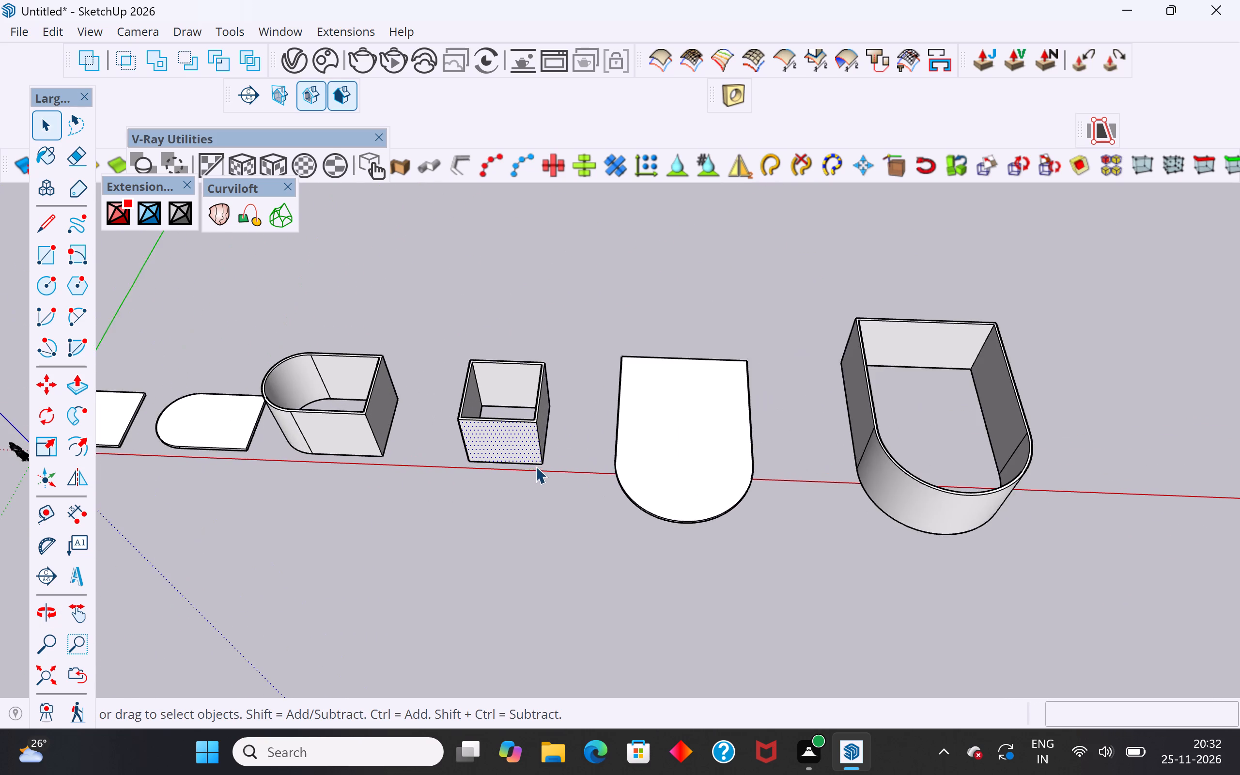
scroll(535, 466, up, 3)
drag(577, 263, 367, 485)
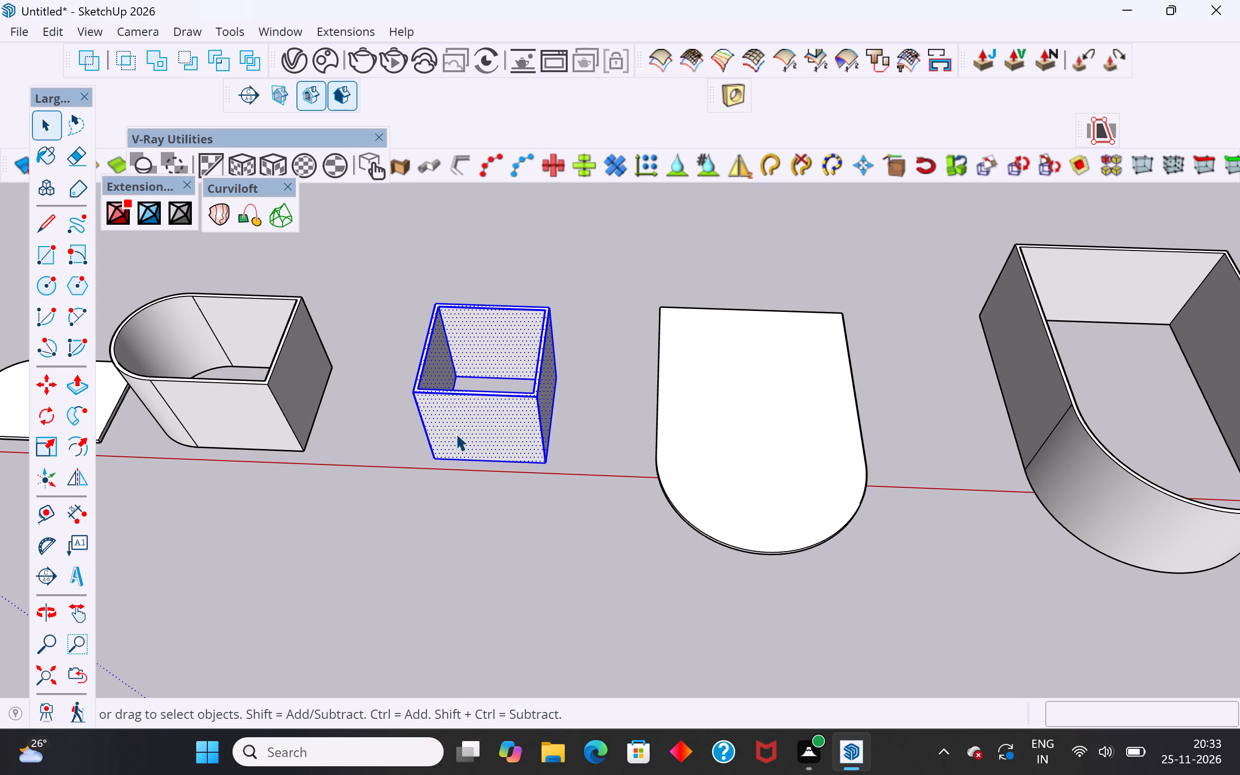
right_click(456, 434)
click(548, 178)
scroll(532, 354, down, 4)
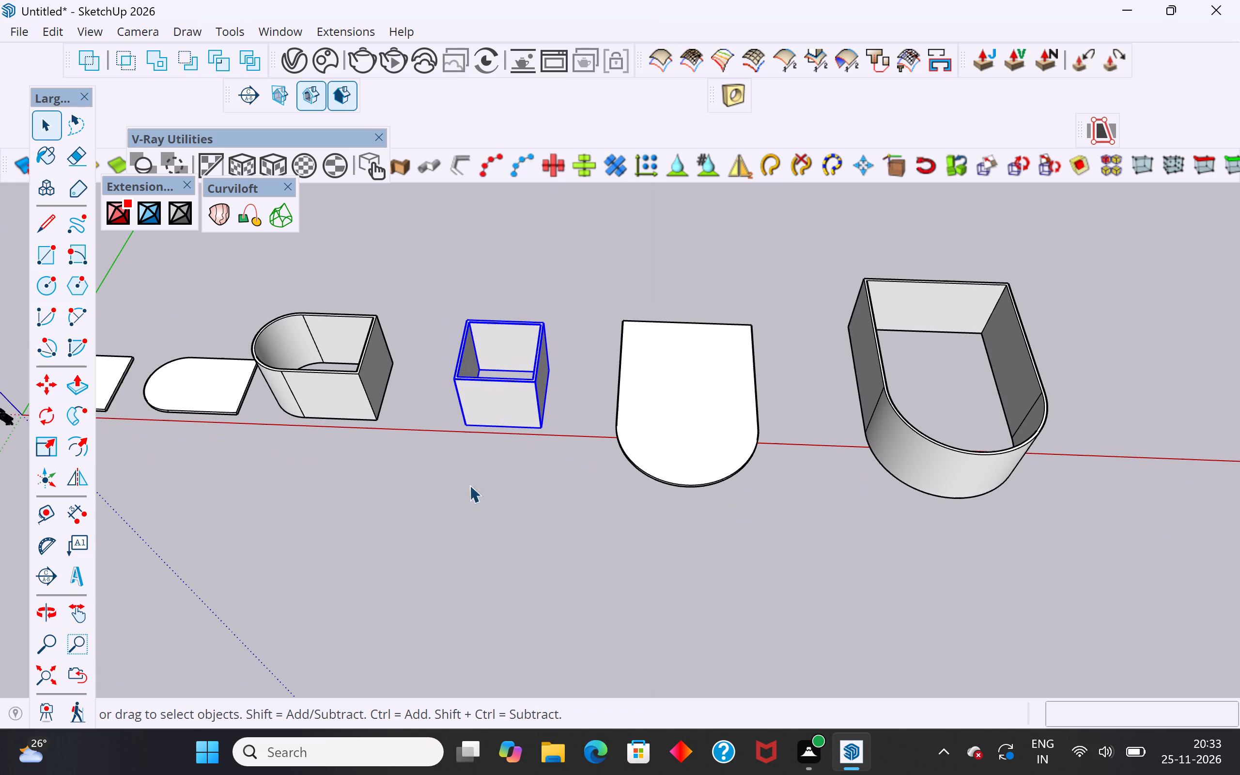
click(407, 546)
Make a group of all the geometry of the small round-ended walls.
middle_drag(547, 472, 618, 406)
scroll(482, 465, down, 5)
middle_drag(593, 490, 469, 474)
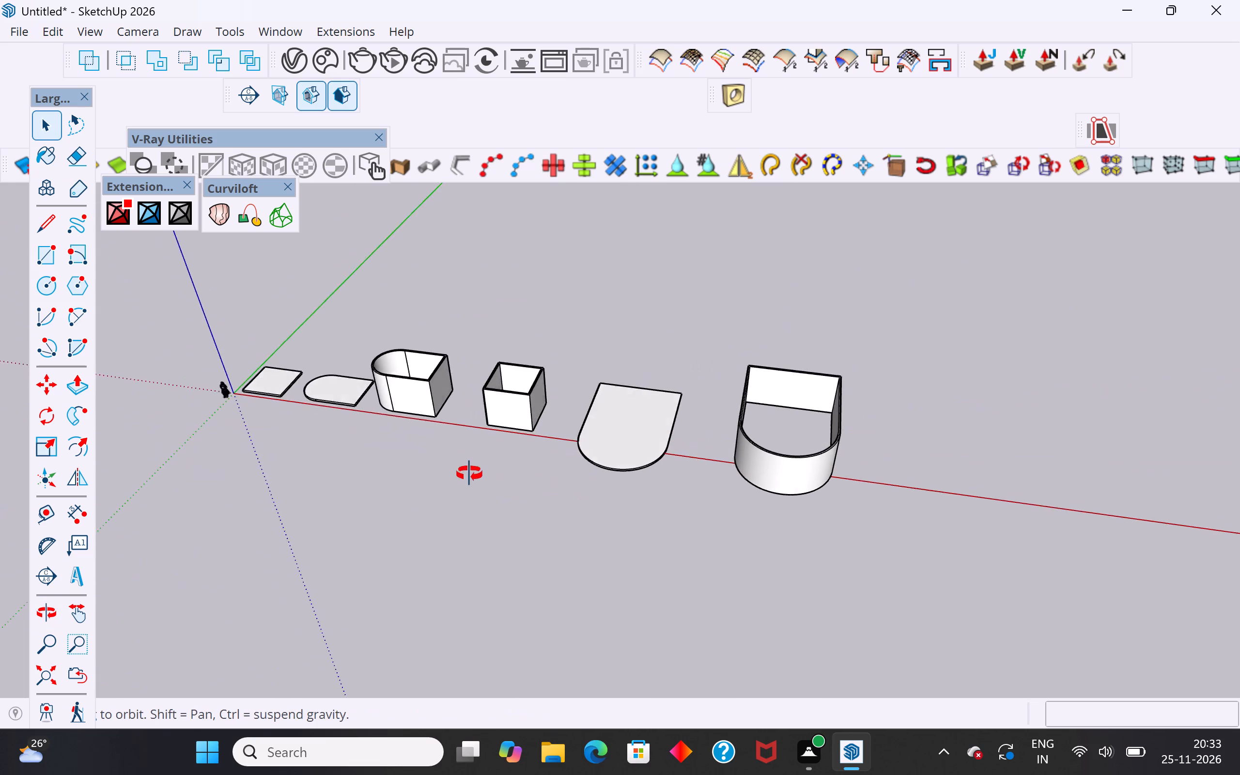
middle_drag(469, 474, 520, 401)
scroll(337, 399, up, 3)
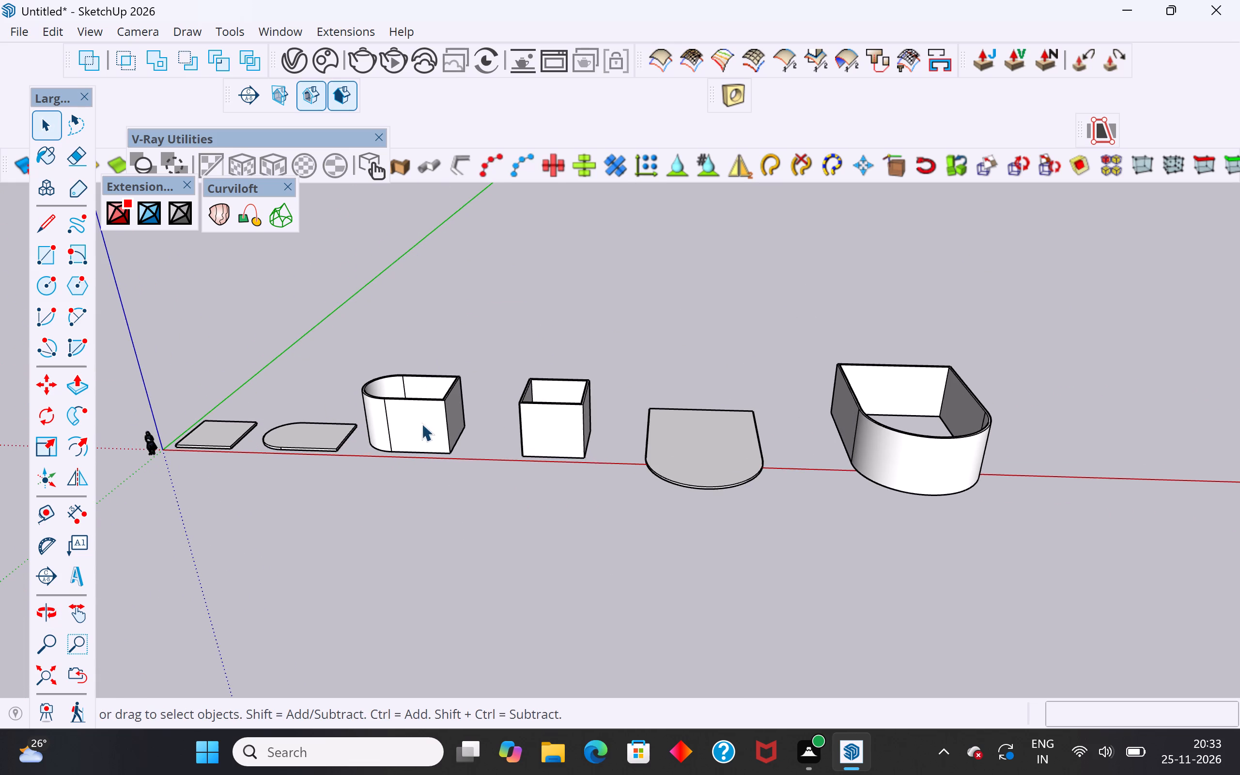
middle_drag(436, 402, 486, 284)
scroll(436, 400, up, 2)
drag(479, 357, 321, 513)
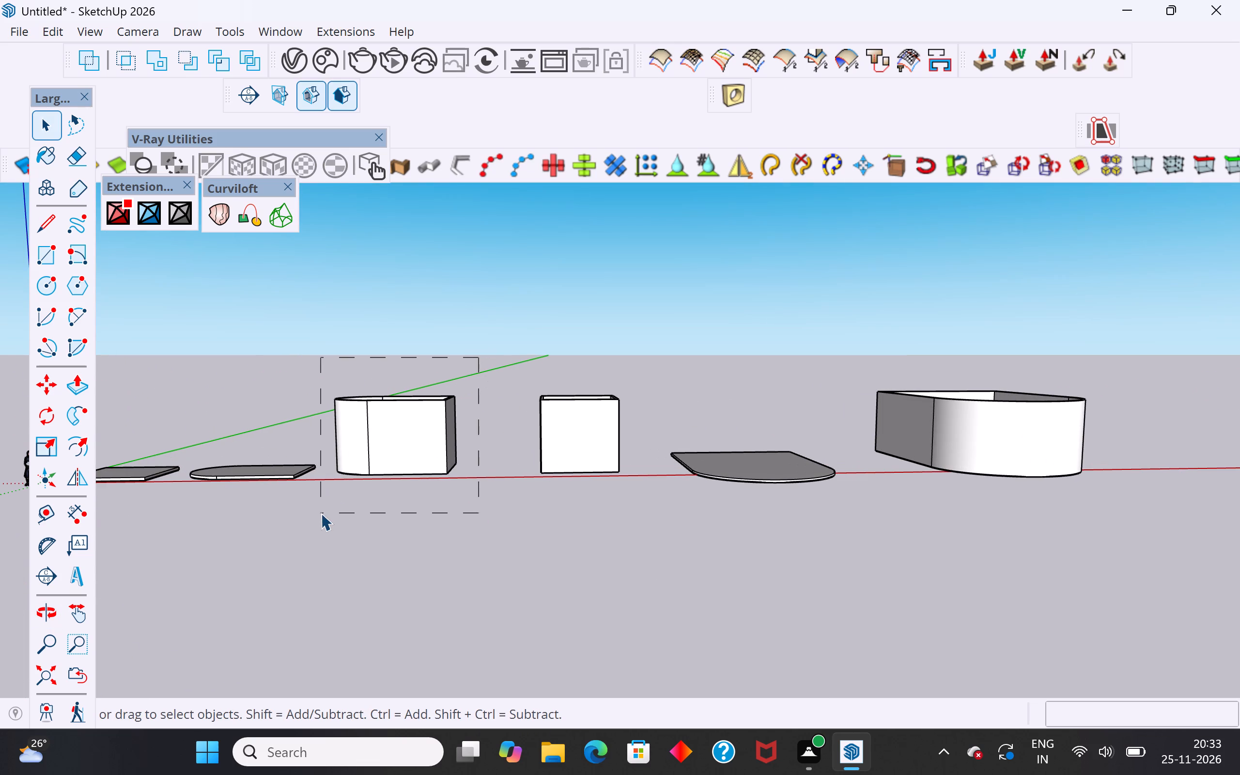
drag(321, 513, 330, 515)
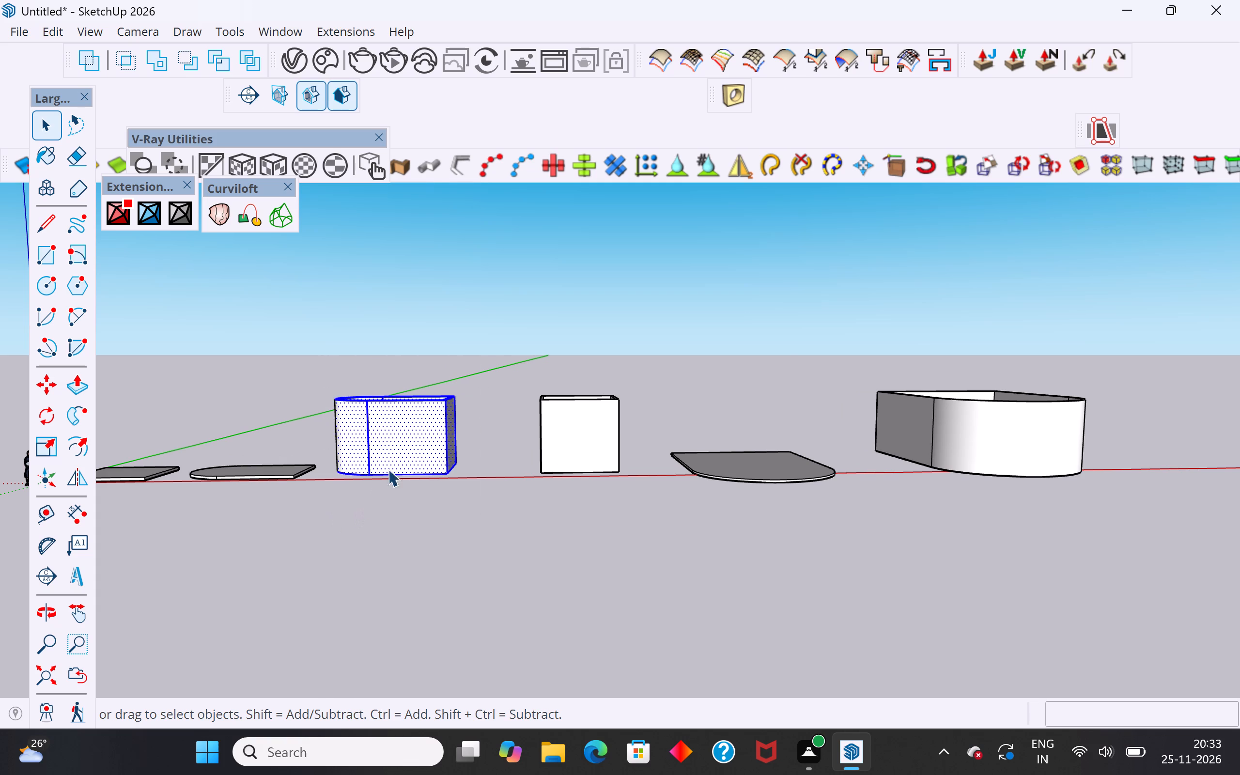
right_click(397, 451)
click(472, 183)
click(543, 515)
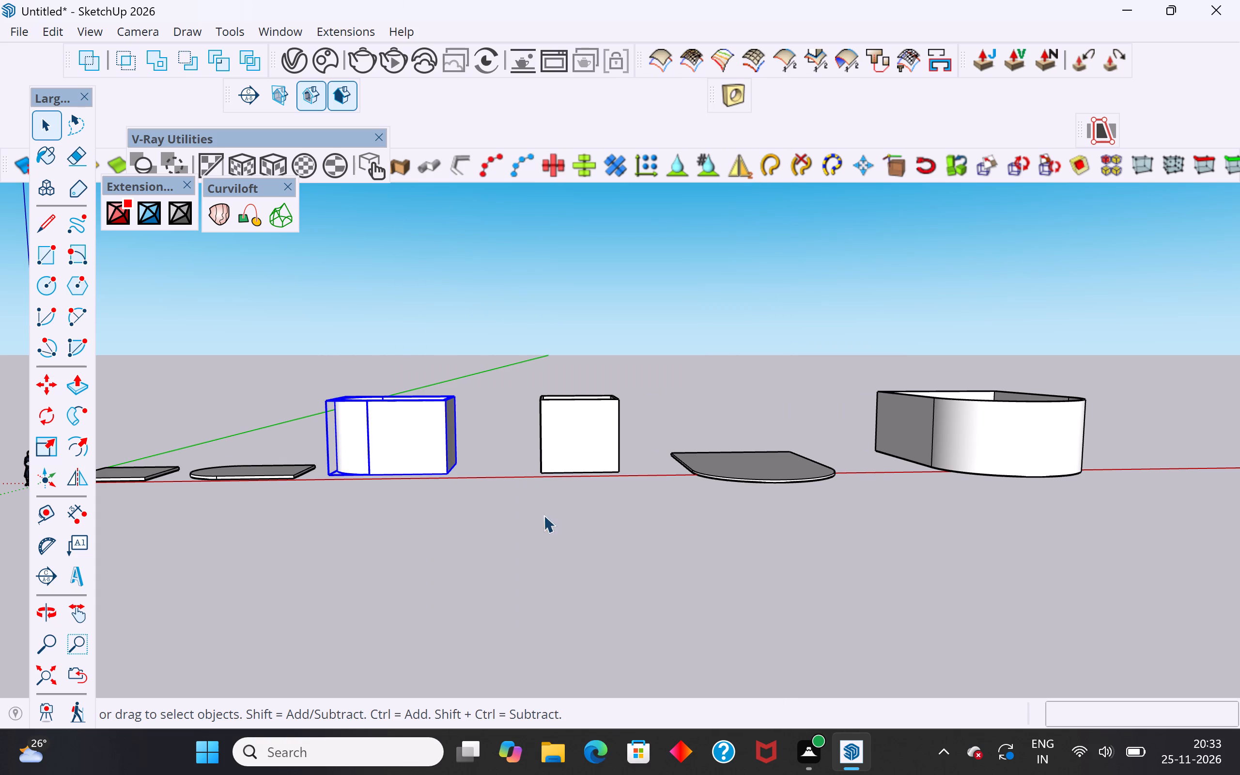
Make a group of the large round-ended walls at the far end of the row.
scroll(681, 548, down, 5)
drag(1021, 375, 810, 568)
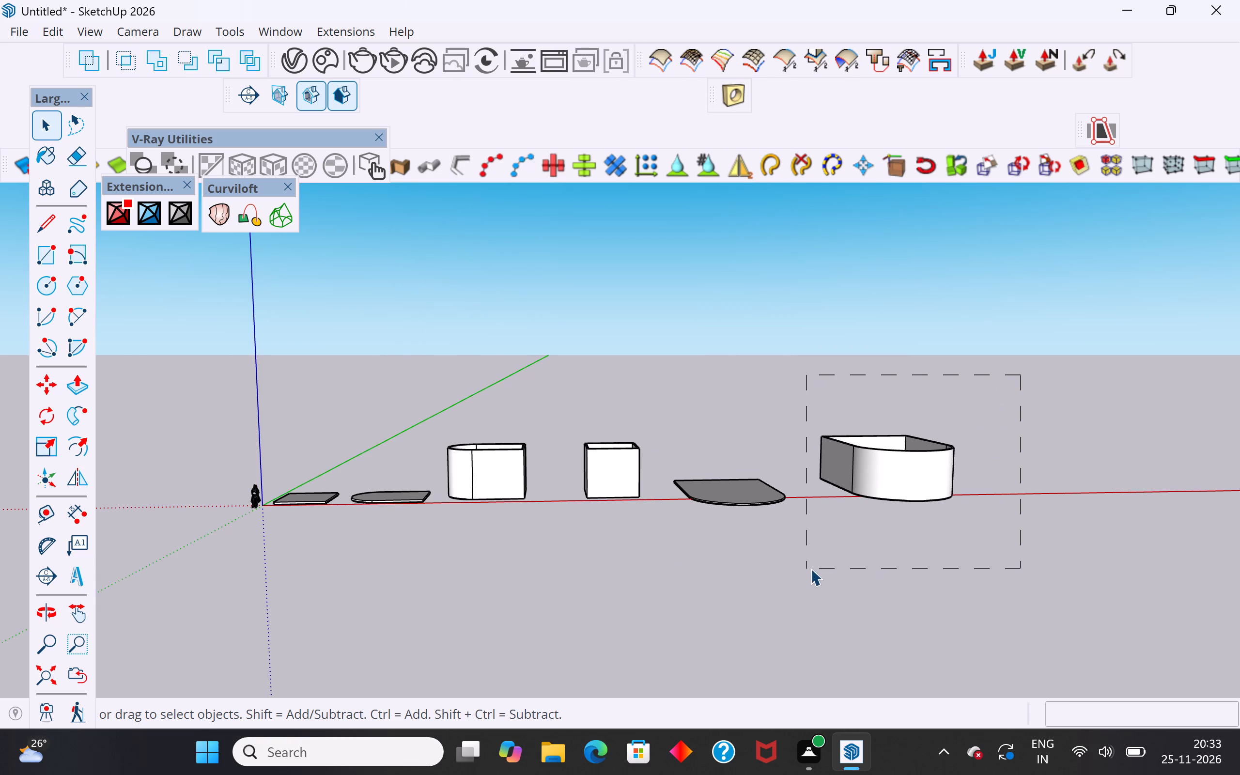
drag(810, 568, 813, 568)
right_click(907, 494)
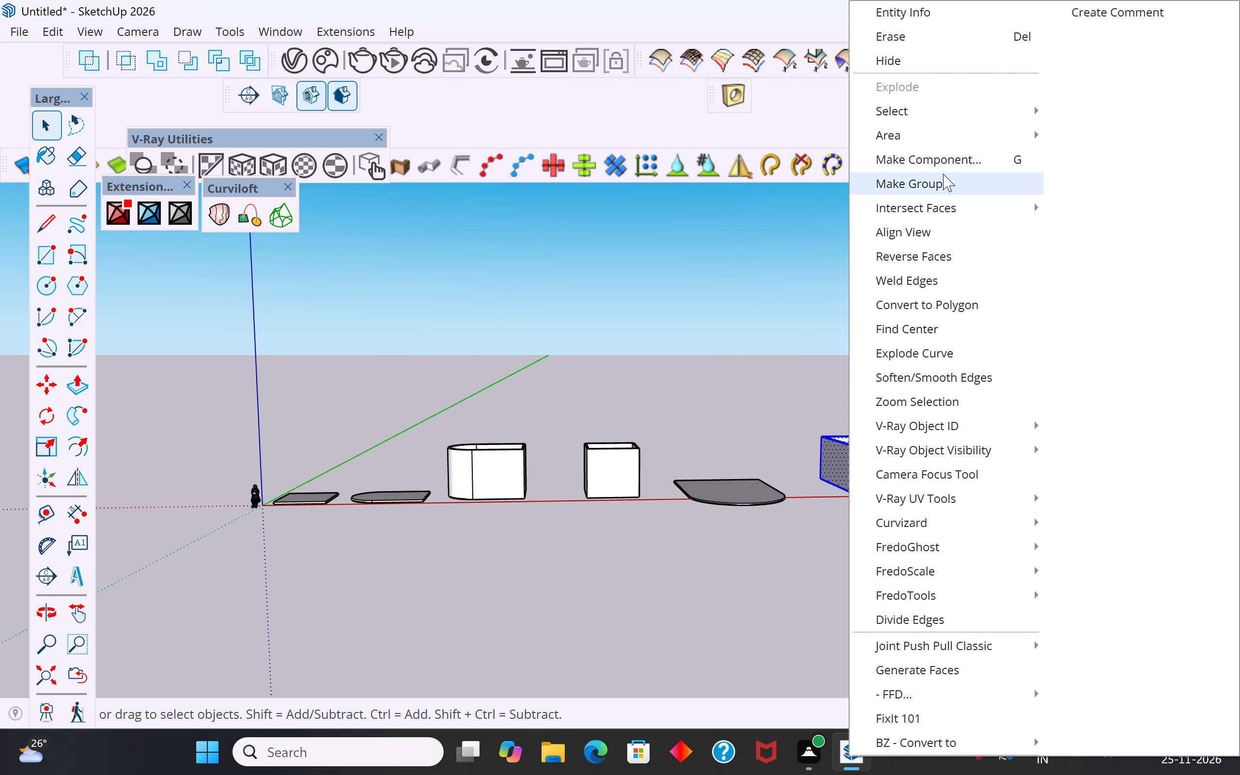
click(943, 174)
Make a group of the entire large round-ended slab, including all its faces and edges.
click(729, 503)
drag(810, 434, 762, 510)
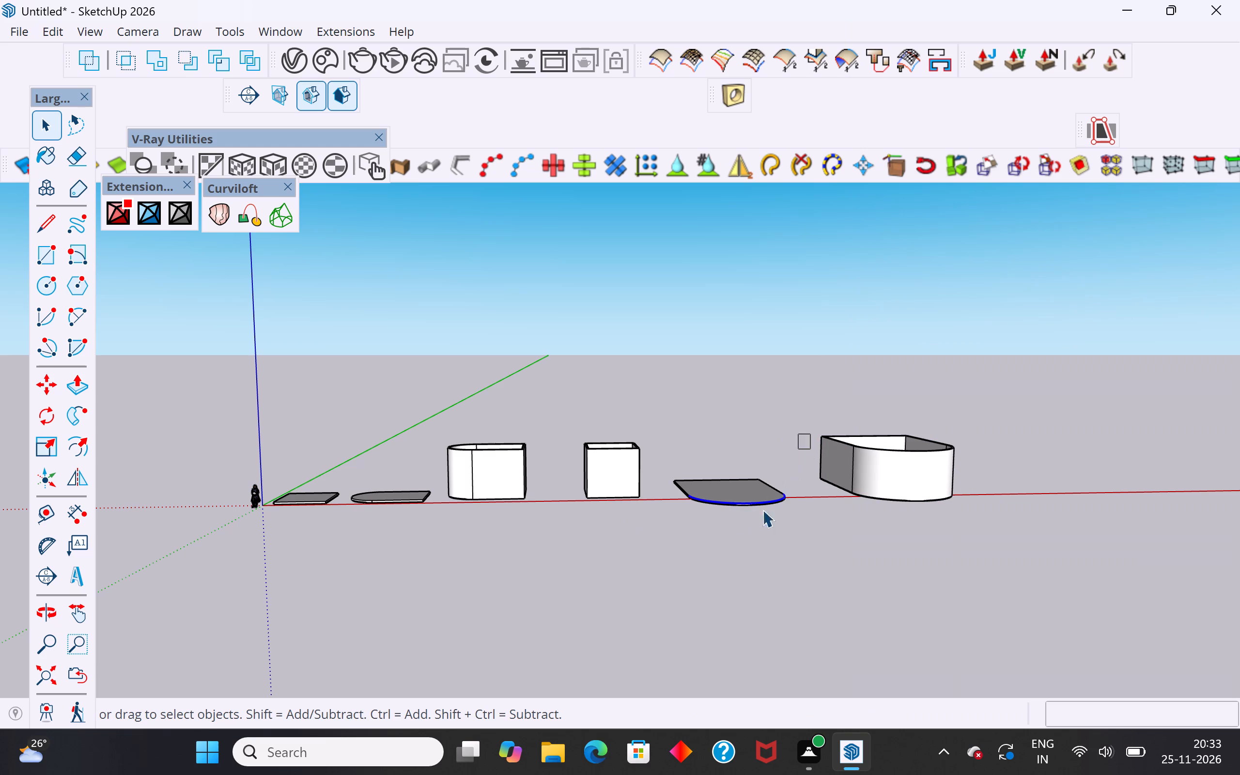
drag(762, 510, 720, 545)
click(785, 416)
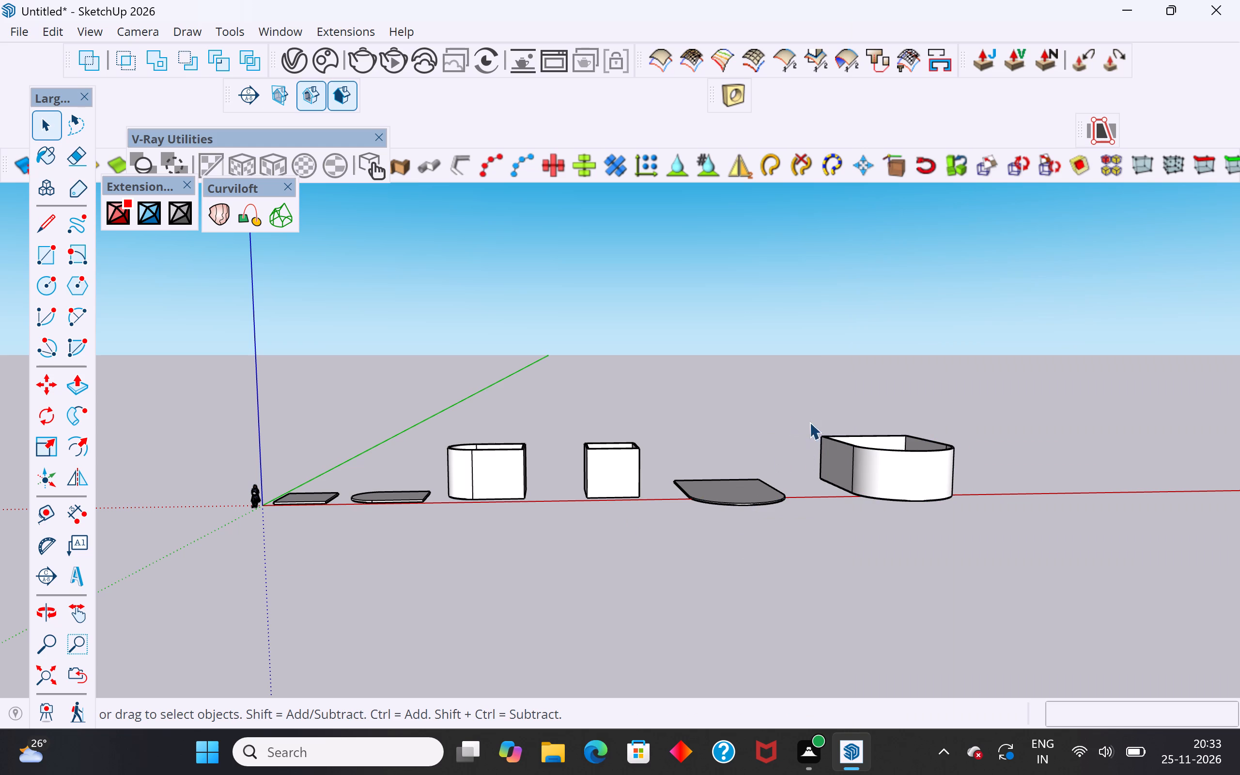
drag(809, 422, 660, 585)
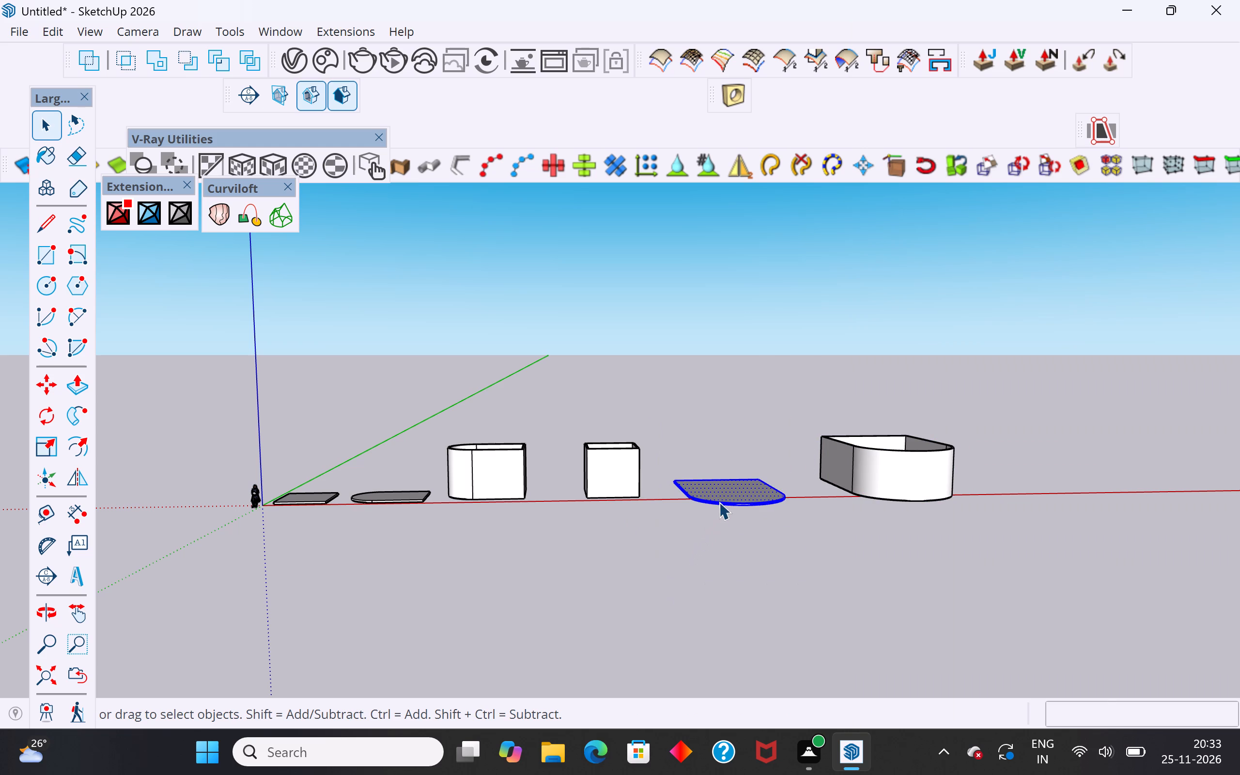
right_click(719, 500)
click(818, 183)
click(495, 578)
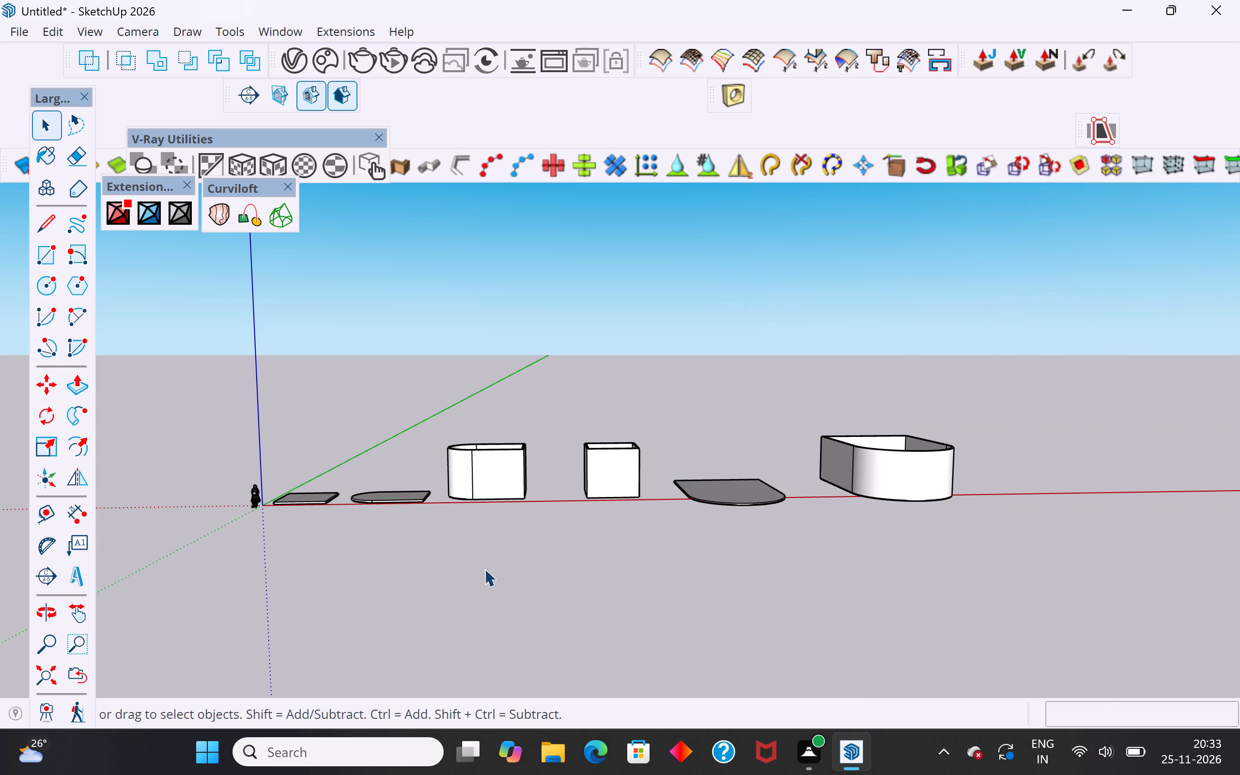
Make a group of the small round-ended slab's faces and edges.
click(407, 500)
scroll(365, 479, up, 5)
middle_drag(433, 524, 448, 593)
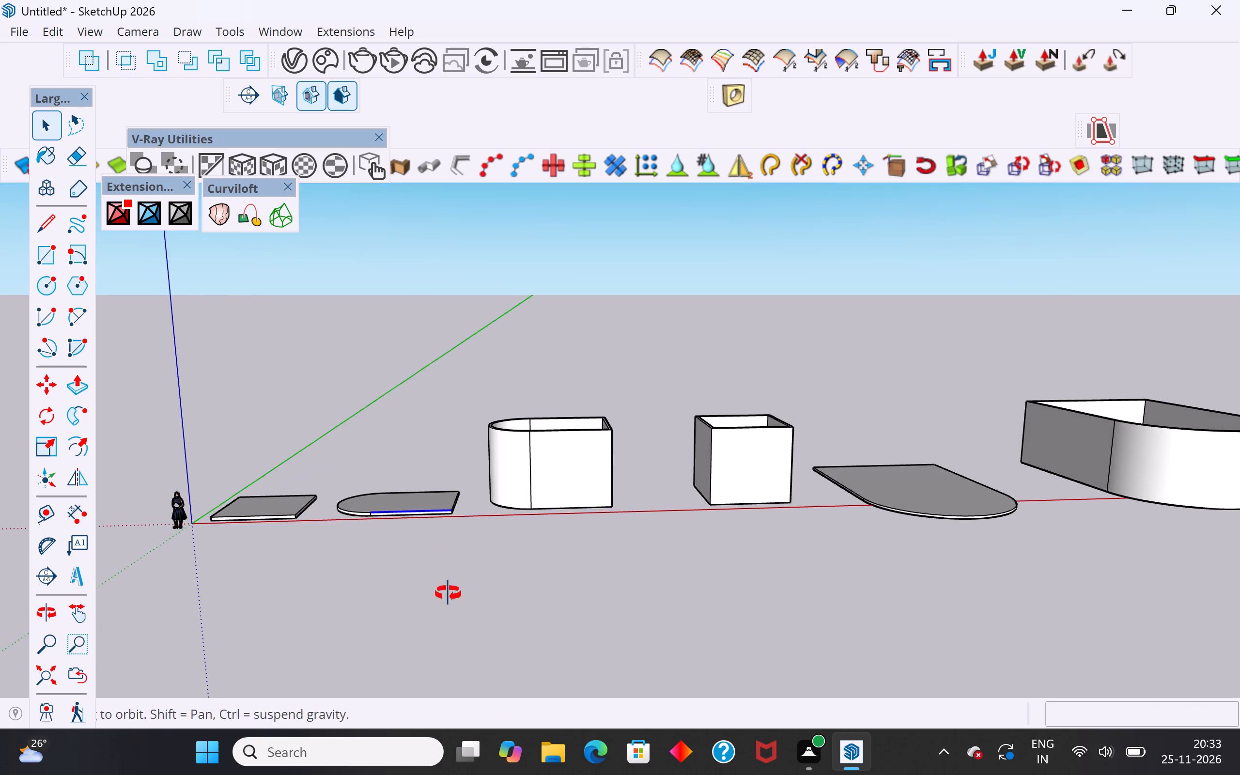
middle_drag(448, 593, 448, 614)
drag(472, 449, 337, 564)
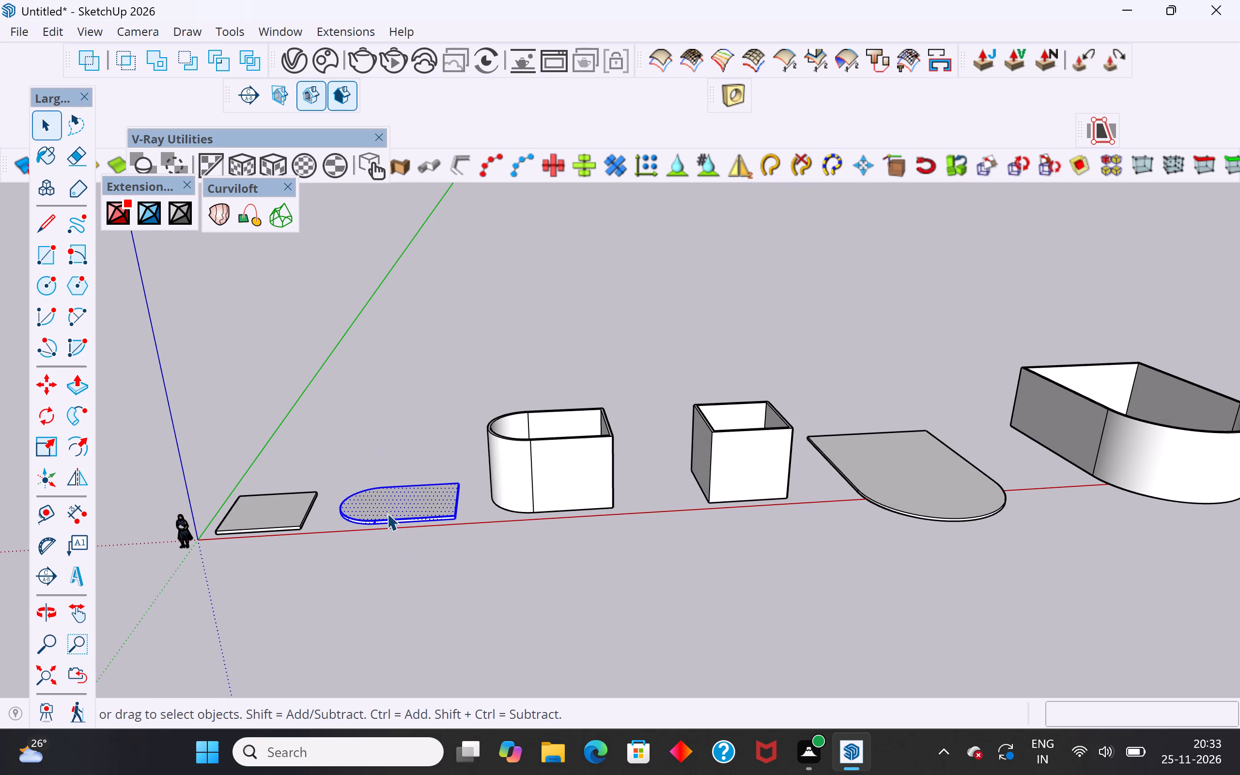
right_click(387, 510)
click(490, 187)
Make a group of the entire square slab nearest the origin.
scroll(259, 524, up, 4)
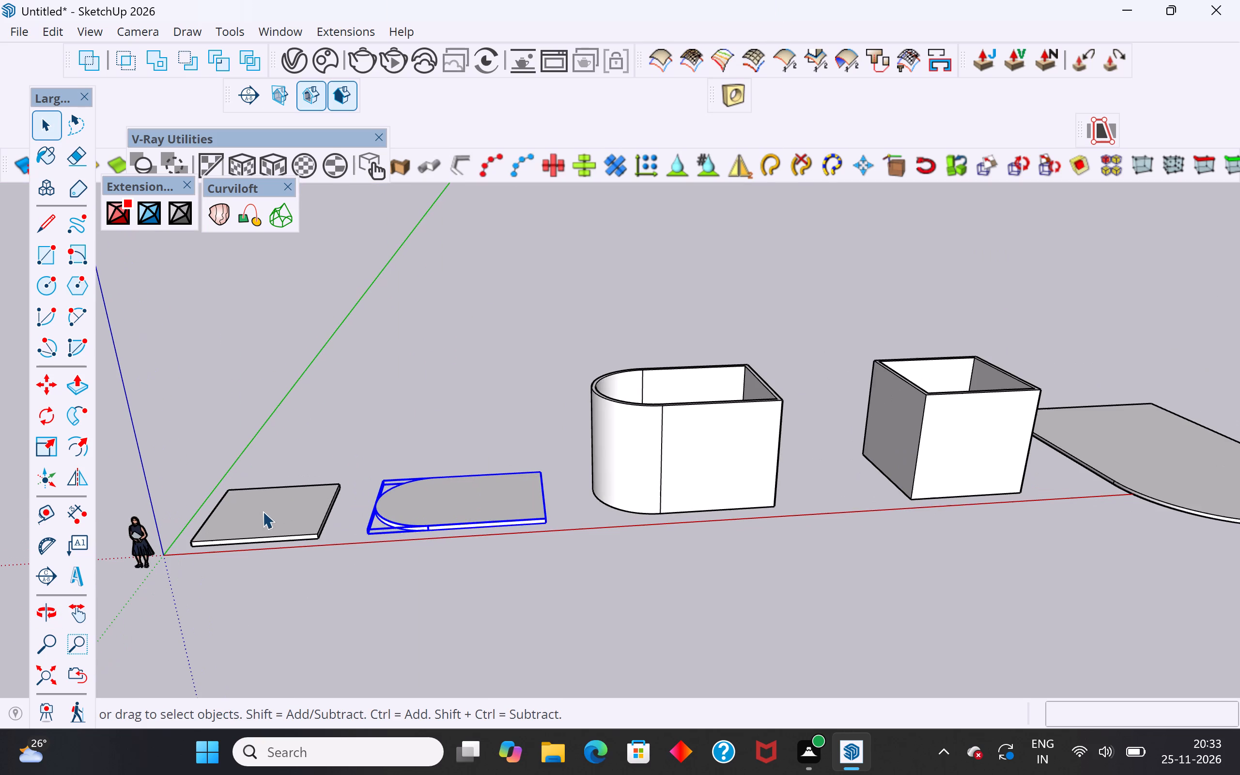
click(266, 516)
drag(353, 443, 191, 615)
right_click(251, 513)
click(527, 574)
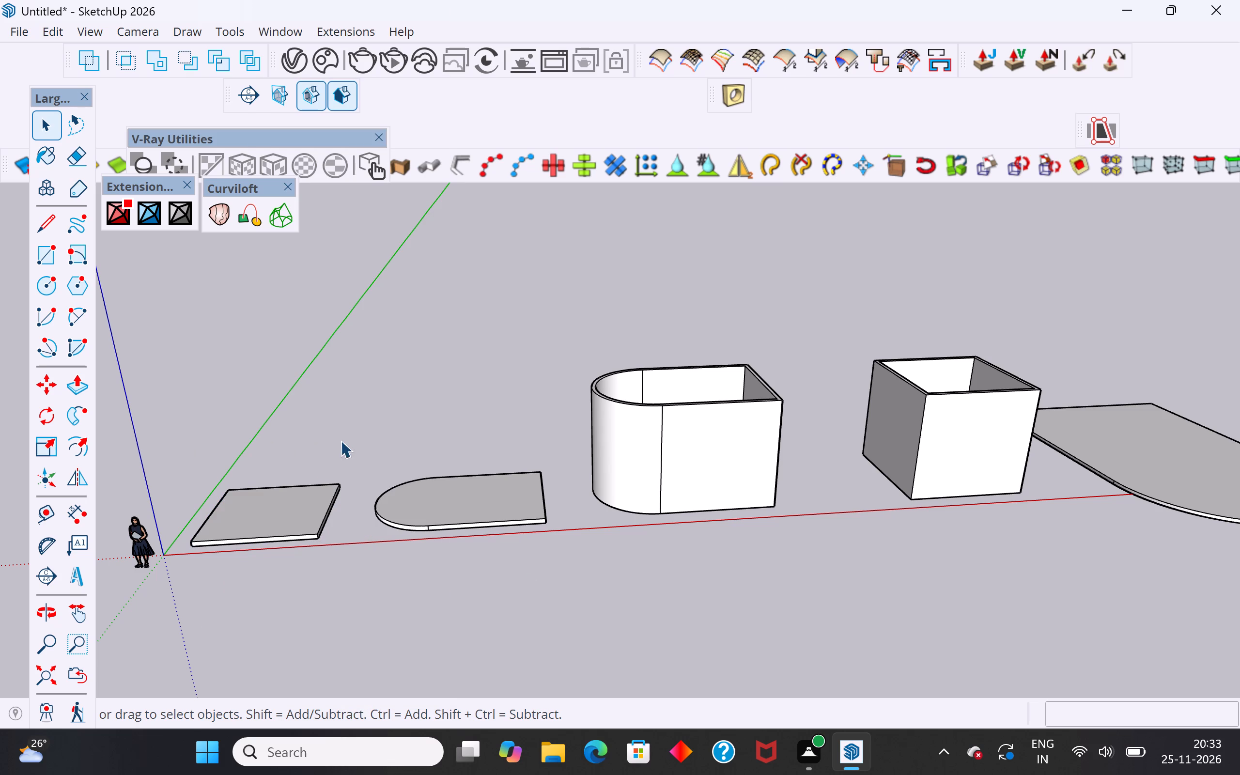
drag(354, 414, 170, 627)
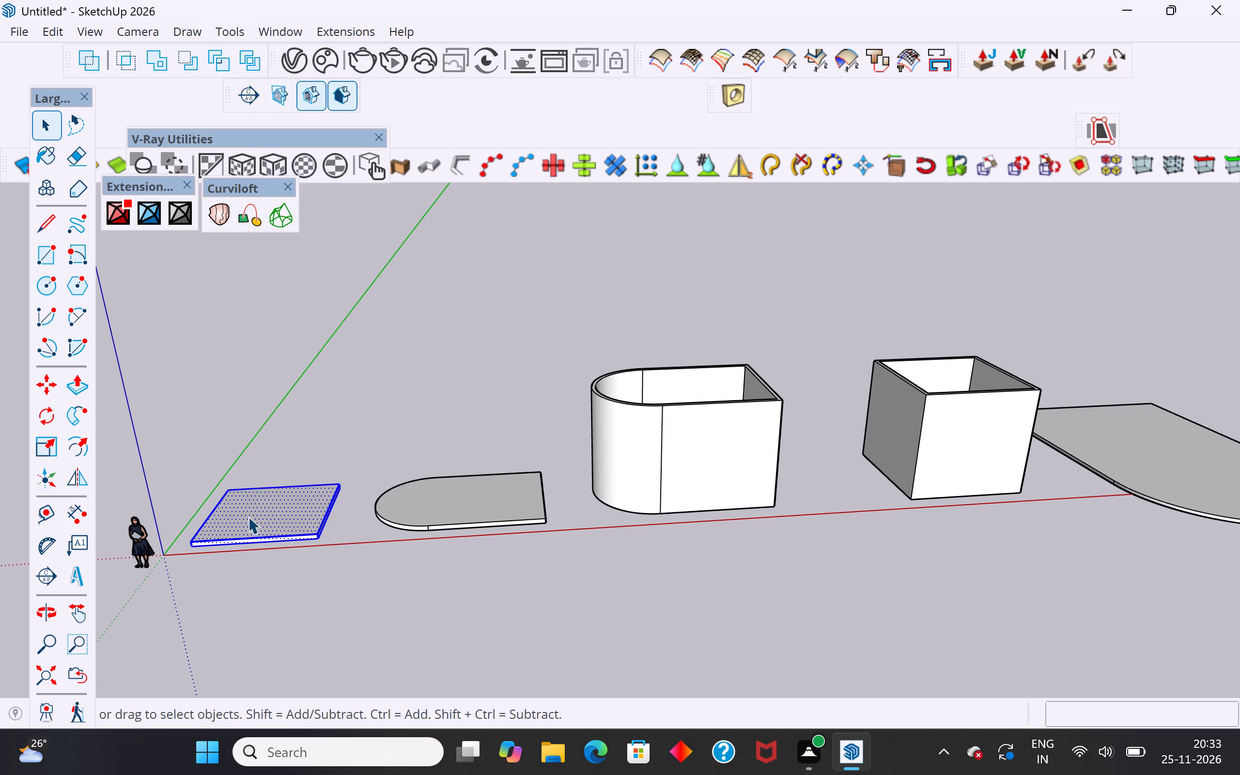
right_click(248, 516)
click(351, 184)
click(366, 595)
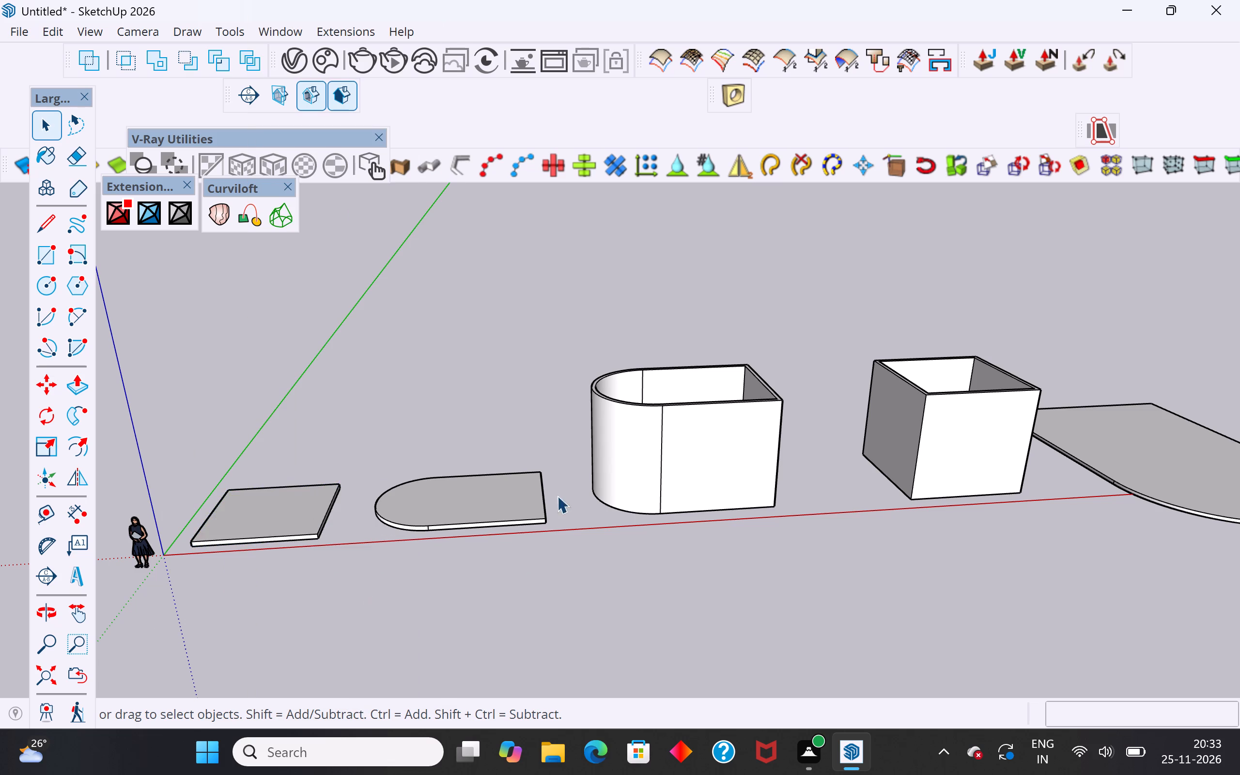
Move the square walls group onto the square slab, matching its inner bottom corner with the slab's top corner.
scroll(560, 504, down, 8)
click(748, 478)
scroll(775, 512, up, 9)
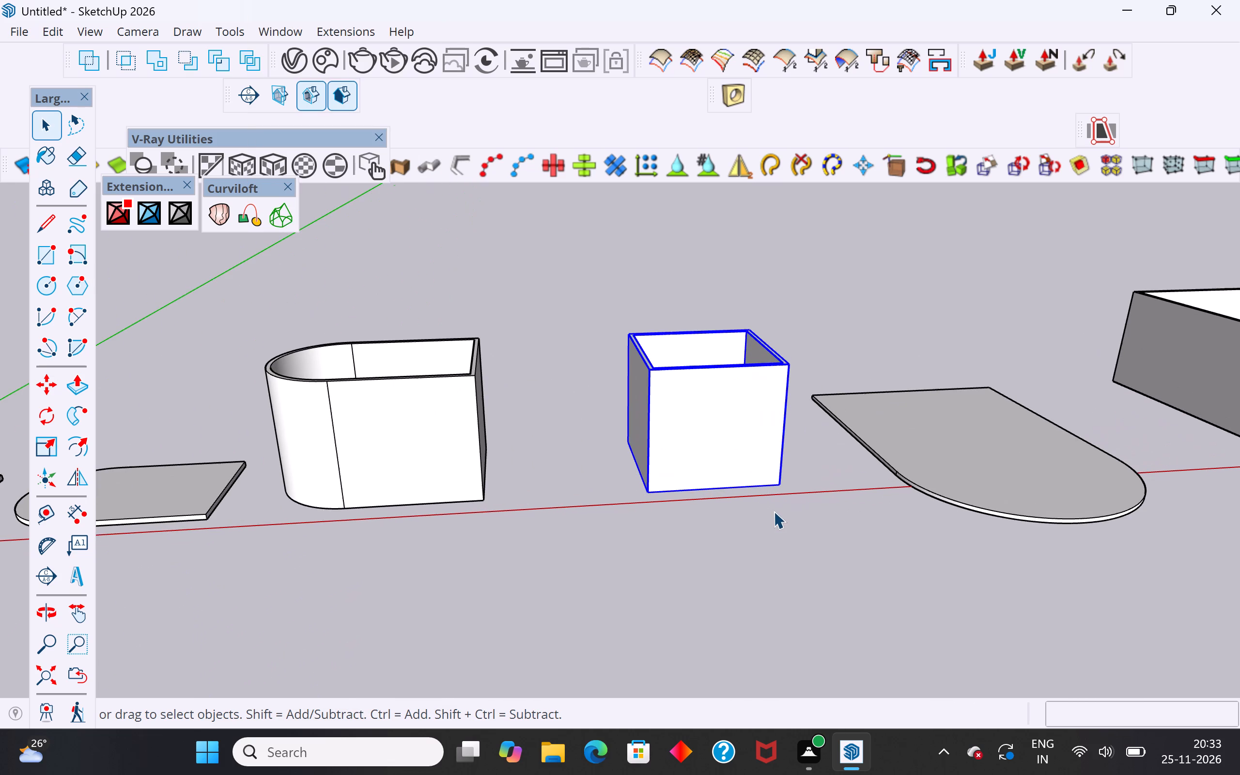
scroll(762, 516, up, 3)
middle_drag(760, 513, 736, 420)
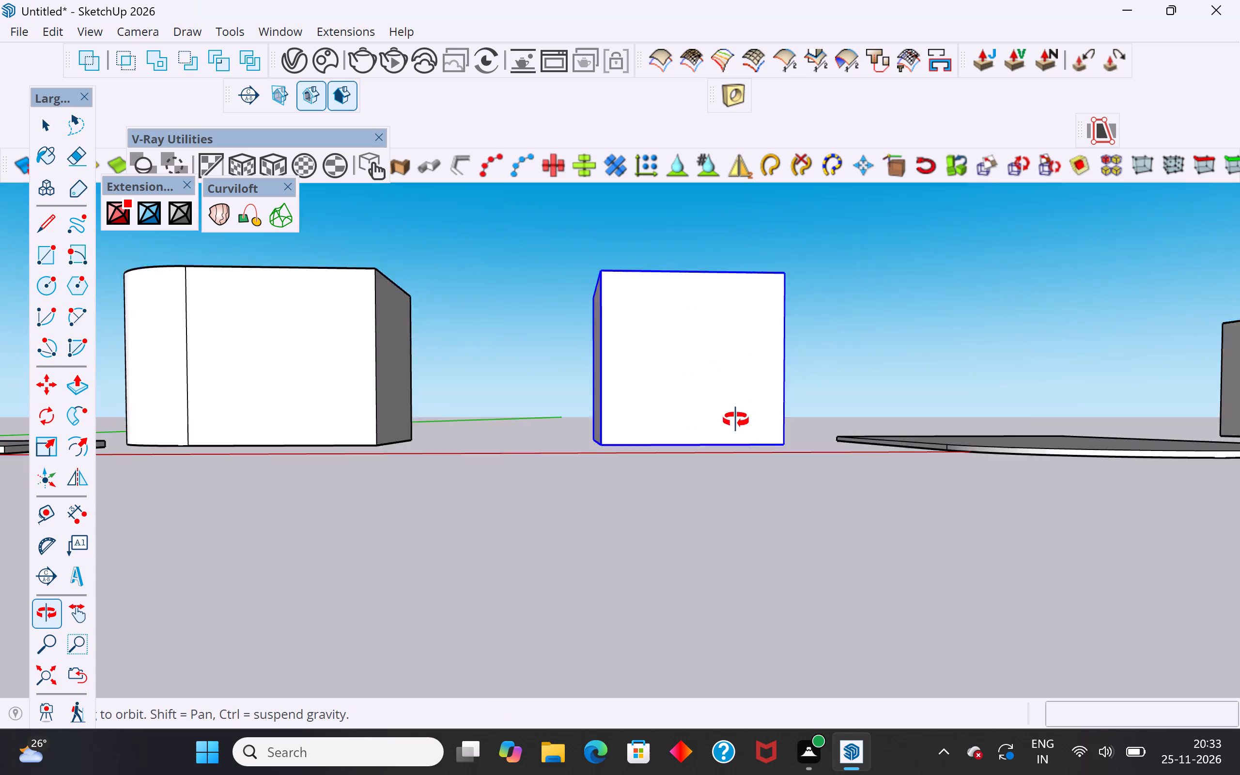
middle_drag(736, 420, 735, 430)
key(m)
scroll(749, 469, up, 7)
middle_drag(849, 341, 864, 232)
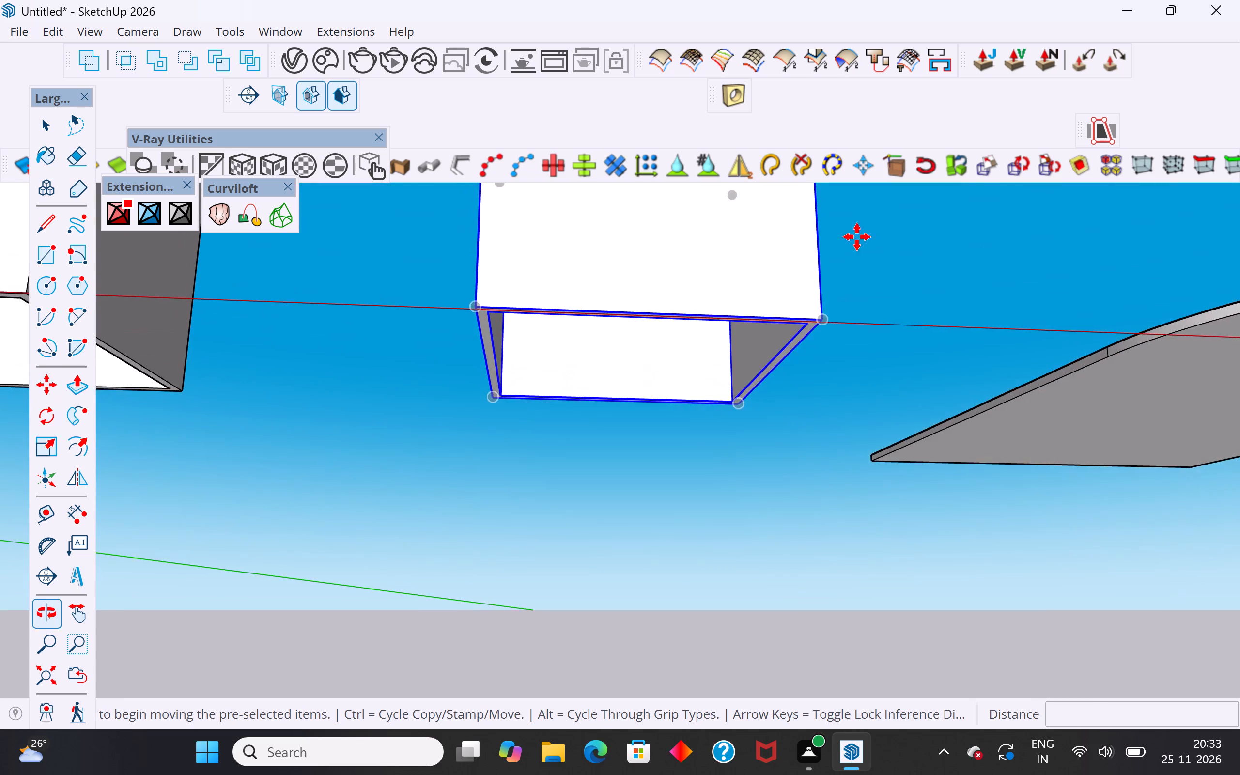
scroll(801, 353, up, 3)
click(807, 320)
scroll(899, 322, down, 2)
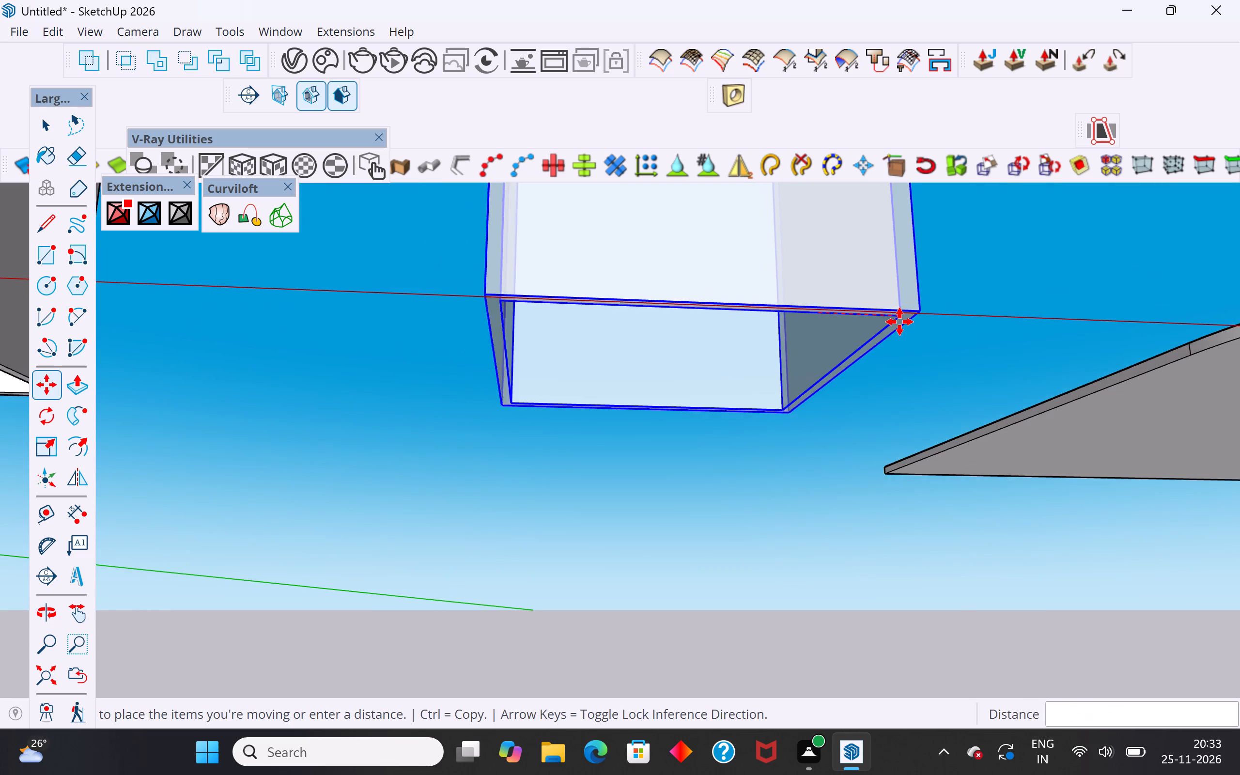
scroll(899, 322, down, 12)
middle_drag(895, 326, 873, 551)
scroll(1000, 355, down, 6)
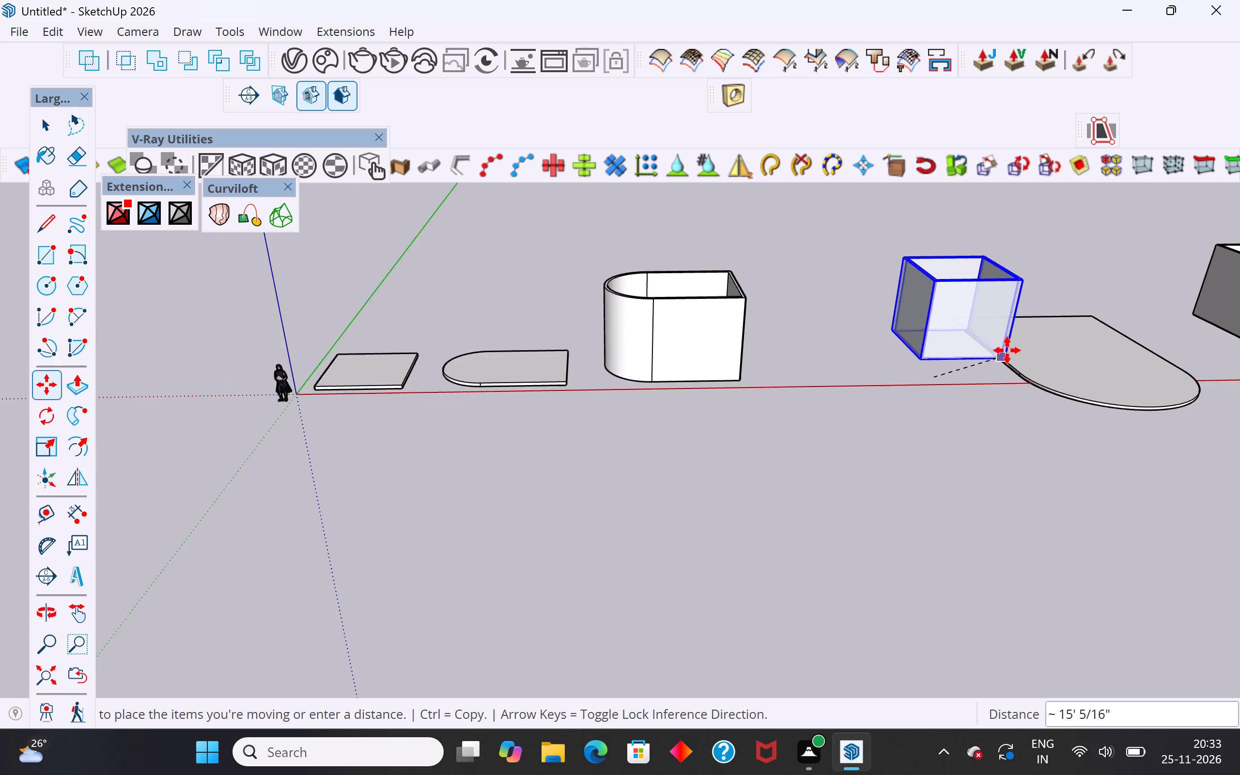
scroll(1007, 350, down, 4)
scroll(589, 409, up, 8)
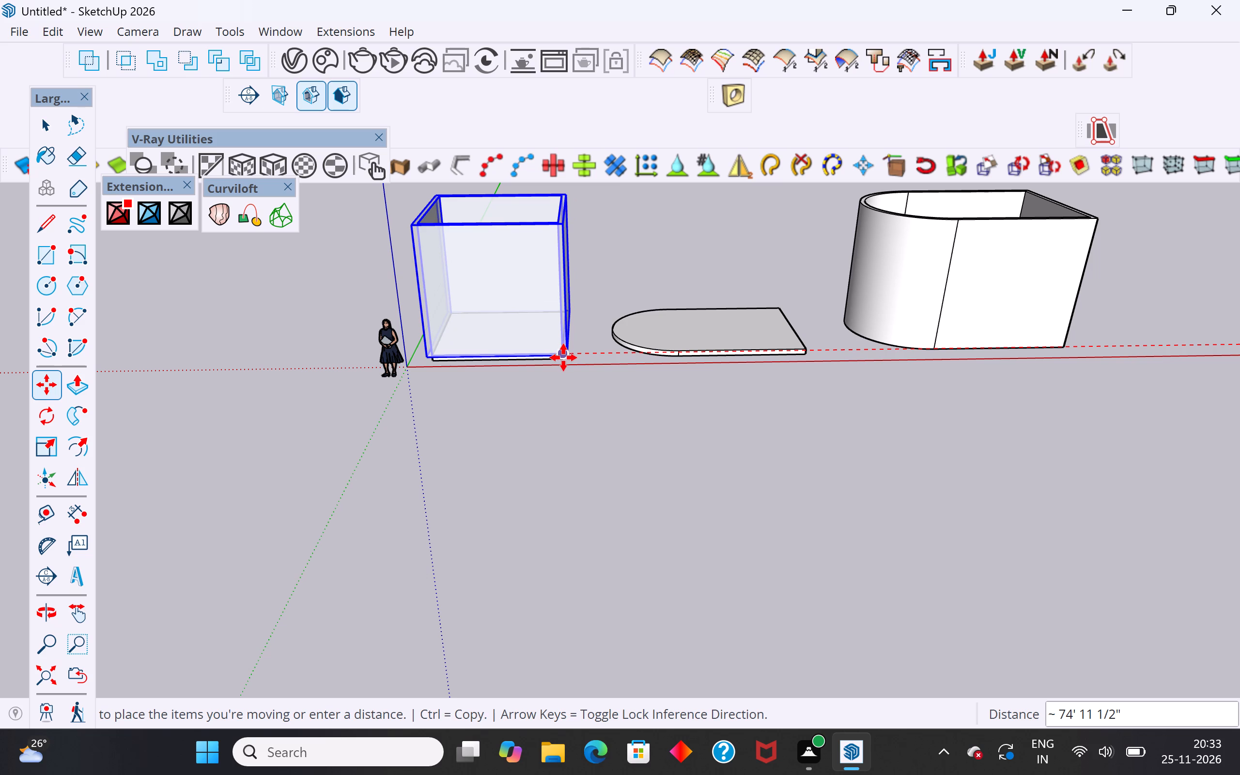
click(563, 357)
click(47, 128)
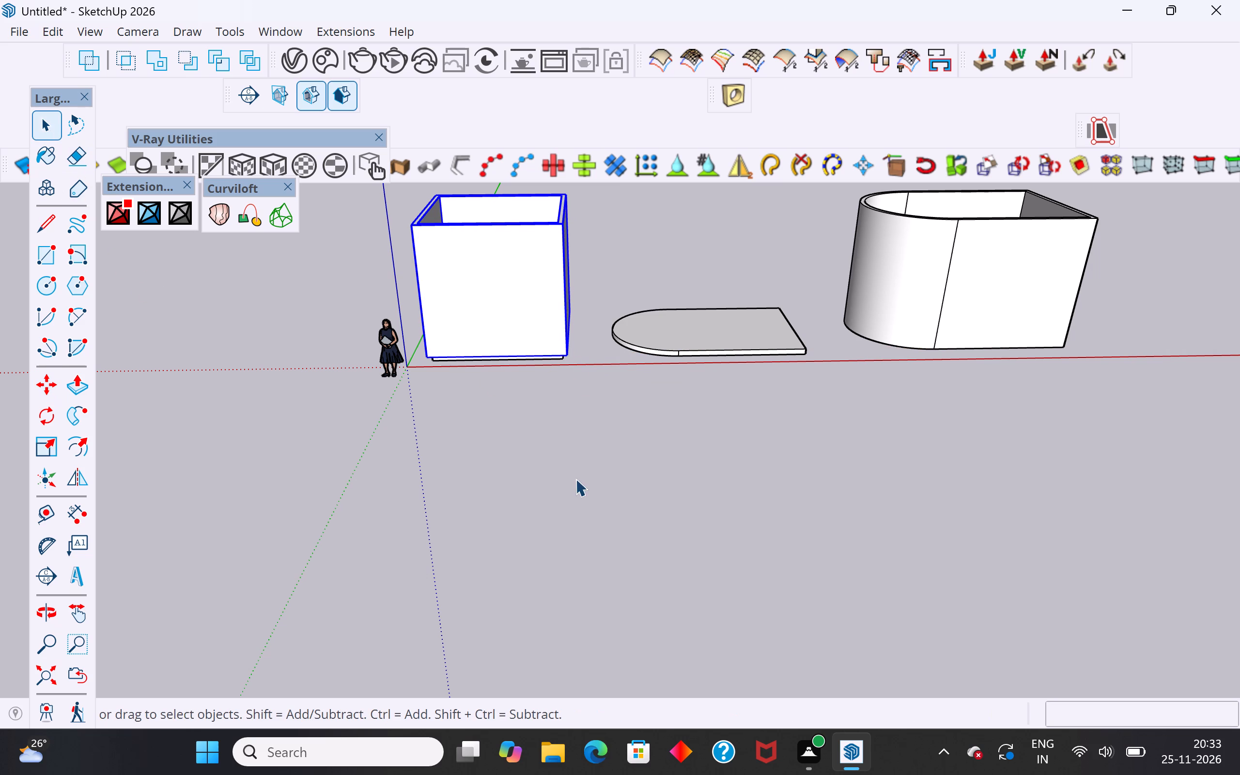
click(577, 479)
Move the square walls down 6" from the slab's top corner to its bottom corner so they enclose the slab.
middle_drag(520, 399, 482, 168)
scroll(568, 330, up, 8)
middle_drag(562, 375, 545, 251)
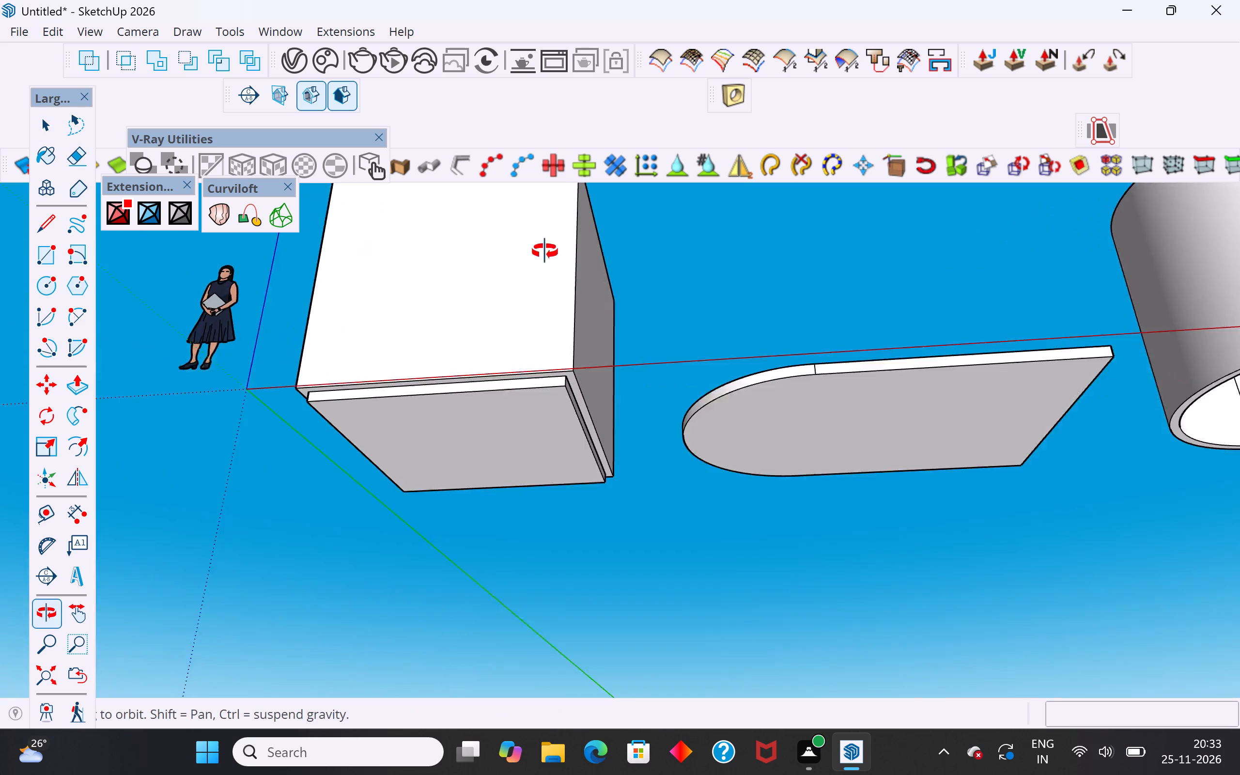
middle_drag(545, 251, 545, 227)
scroll(548, 358, up, 12)
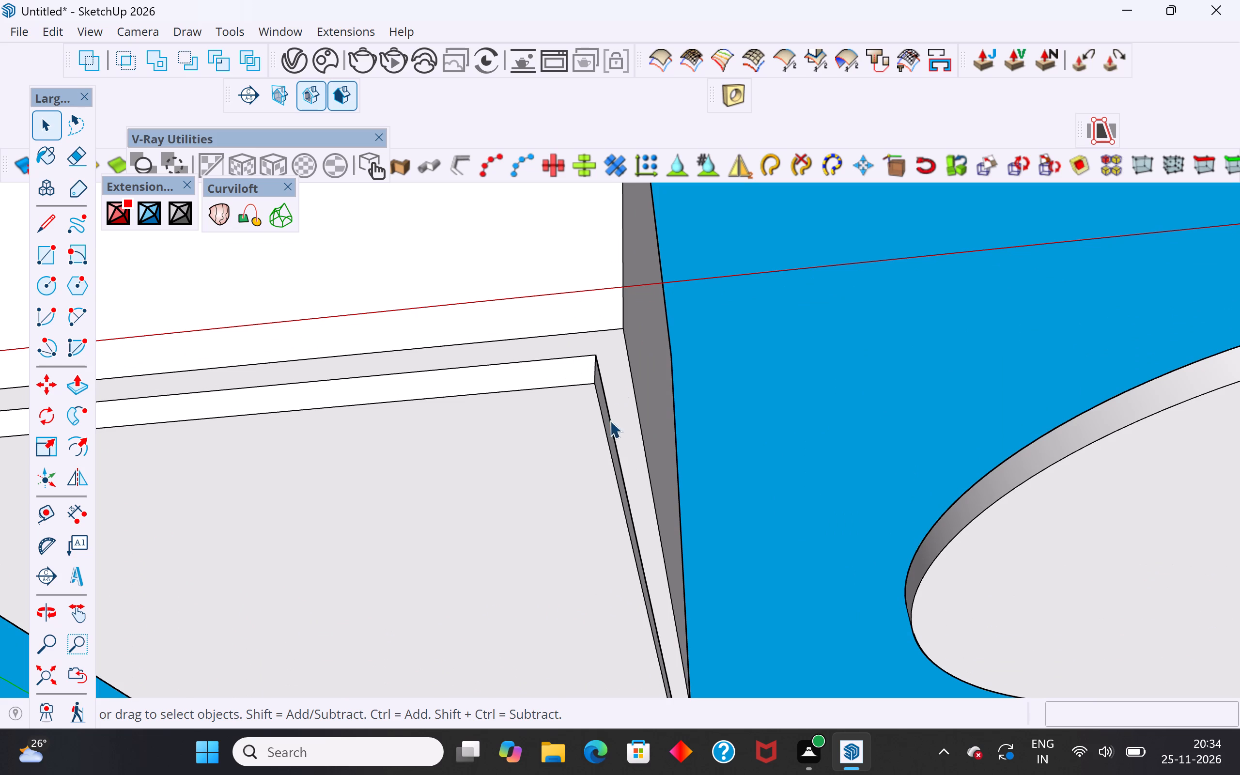
click(578, 343)
middle_drag(588, 428, 666, 535)
scroll(611, 375, up, 4)
scroll(628, 455, up, 6)
key(m)
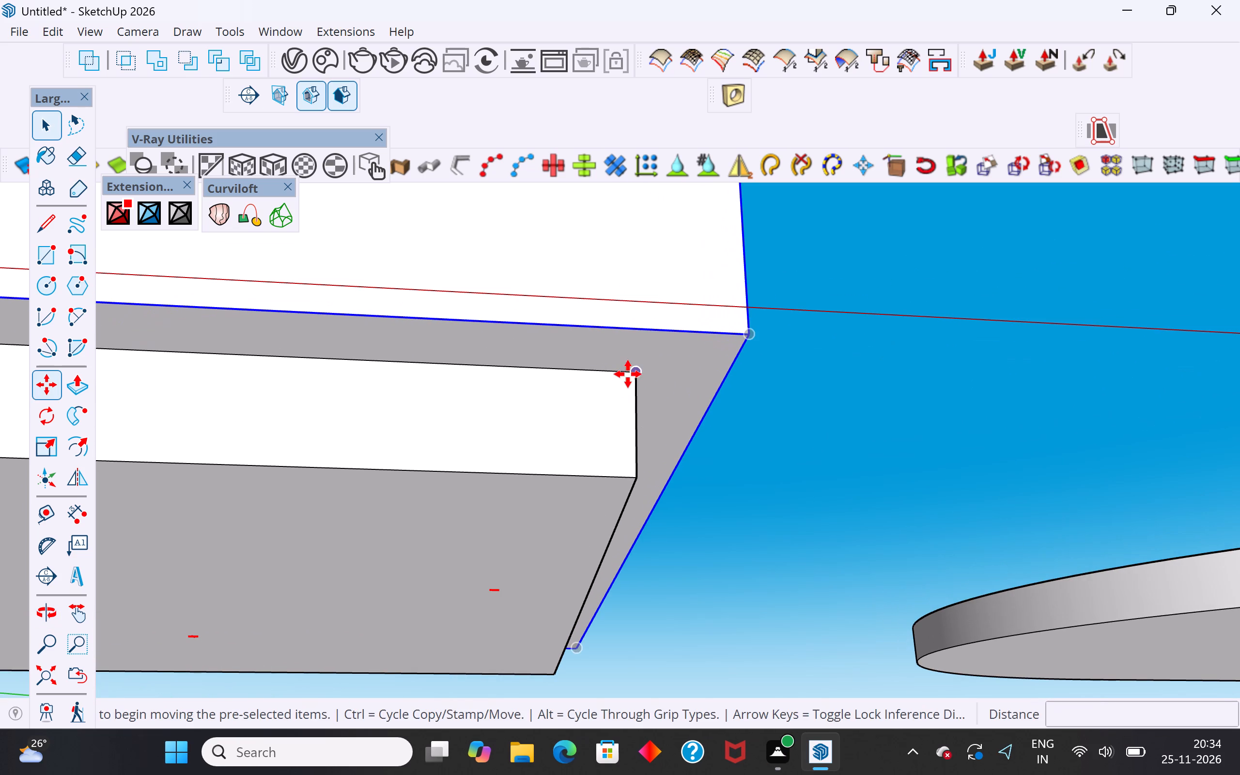
click(632, 374)
click(638, 480)
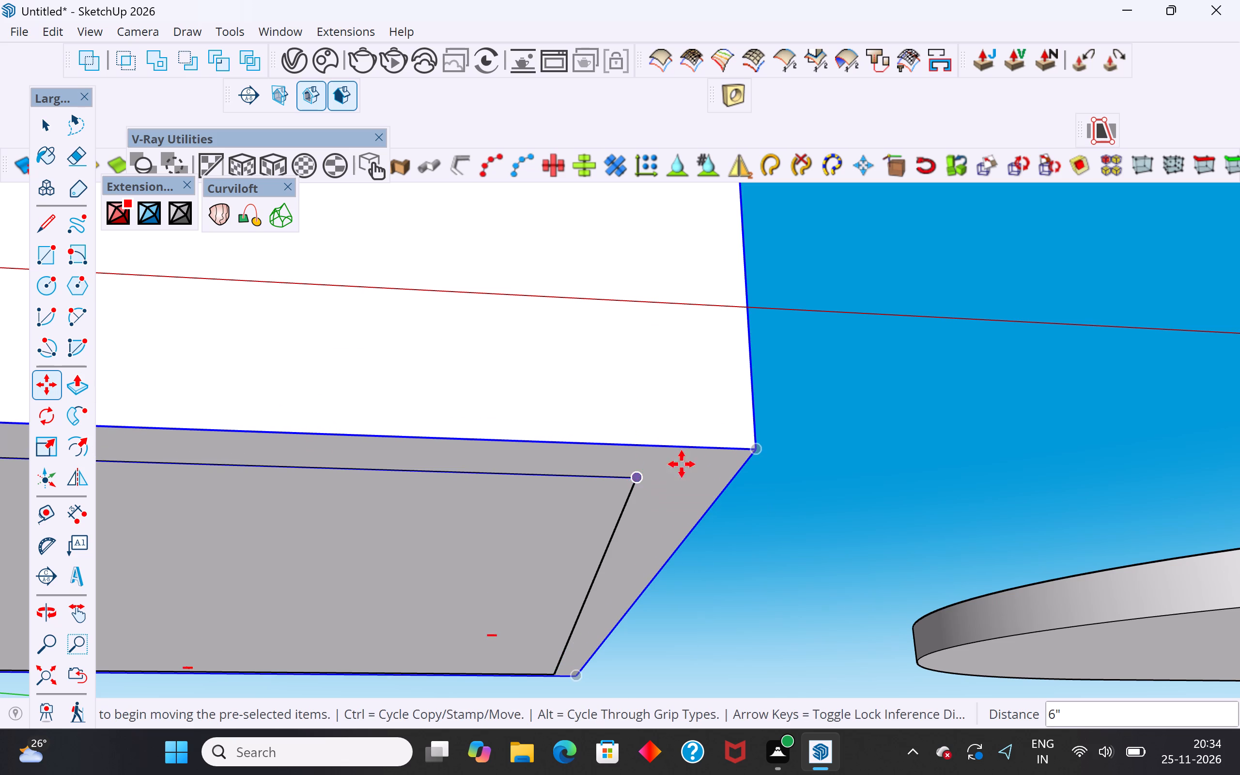
scroll(683, 441, down, 20)
scroll(683, 441, down, 10)
middle_drag(636, 491, 636, 622)
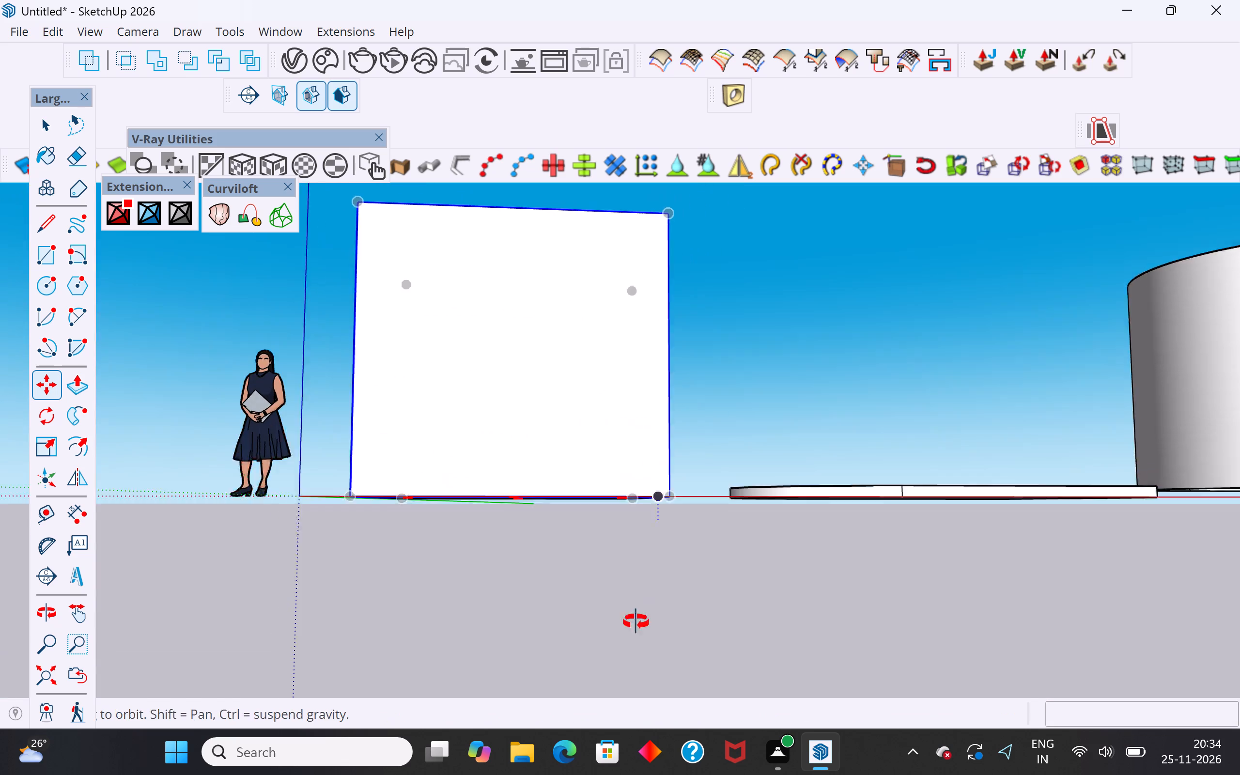
middle_drag(636, 622, 636, 634)
click(38, 126)
click(178, 377)
Move the small round-ended walls group onto the small round-ended slab, matching its inner bottom corner with the slab's top corner.
scroll(352, 547, down, 1)
scroll(352, 547, up, 1)
scroll(352, 547, down, 16)
middle_drag(620, 482, 589, 621)
scroll(456, 467, down, 2)
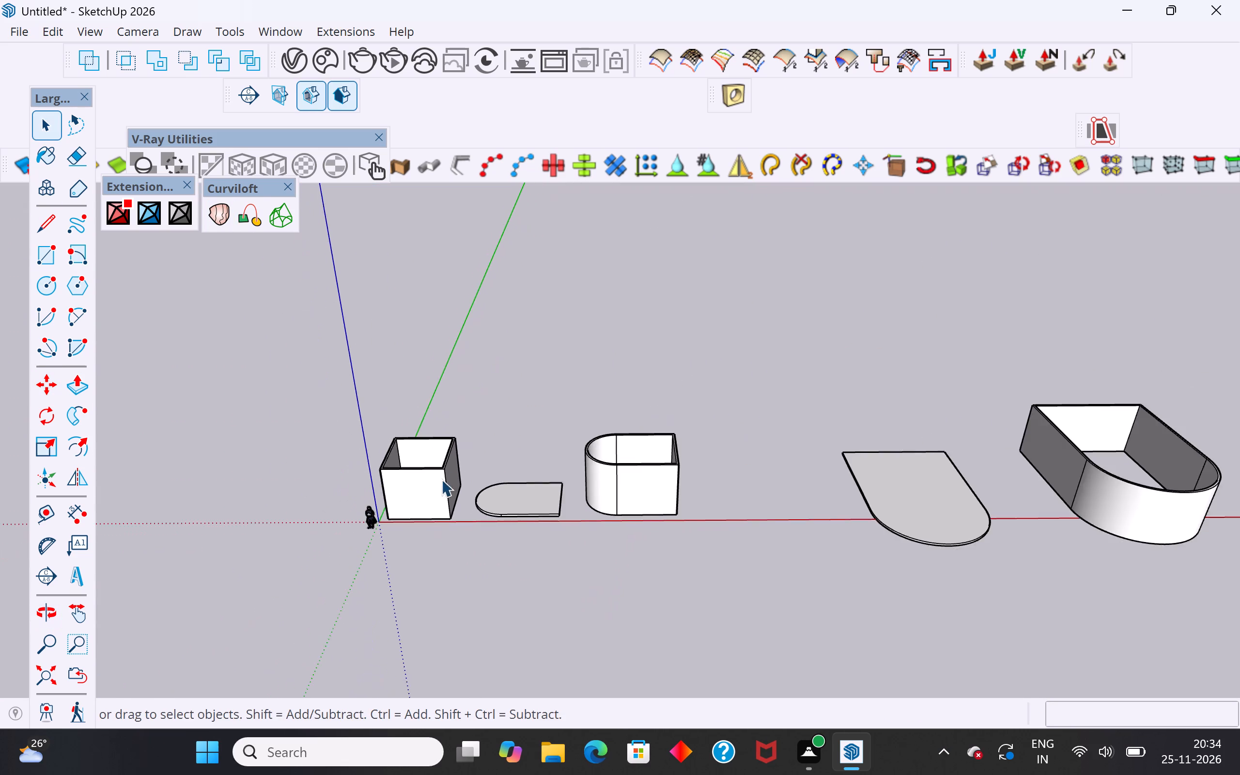
scroll(441, 479, down, 7)
middle_drag(648, 511, 642, 482)
scroll(526, 474, up, 9)
middle_drag(558, 518, 552, 359)
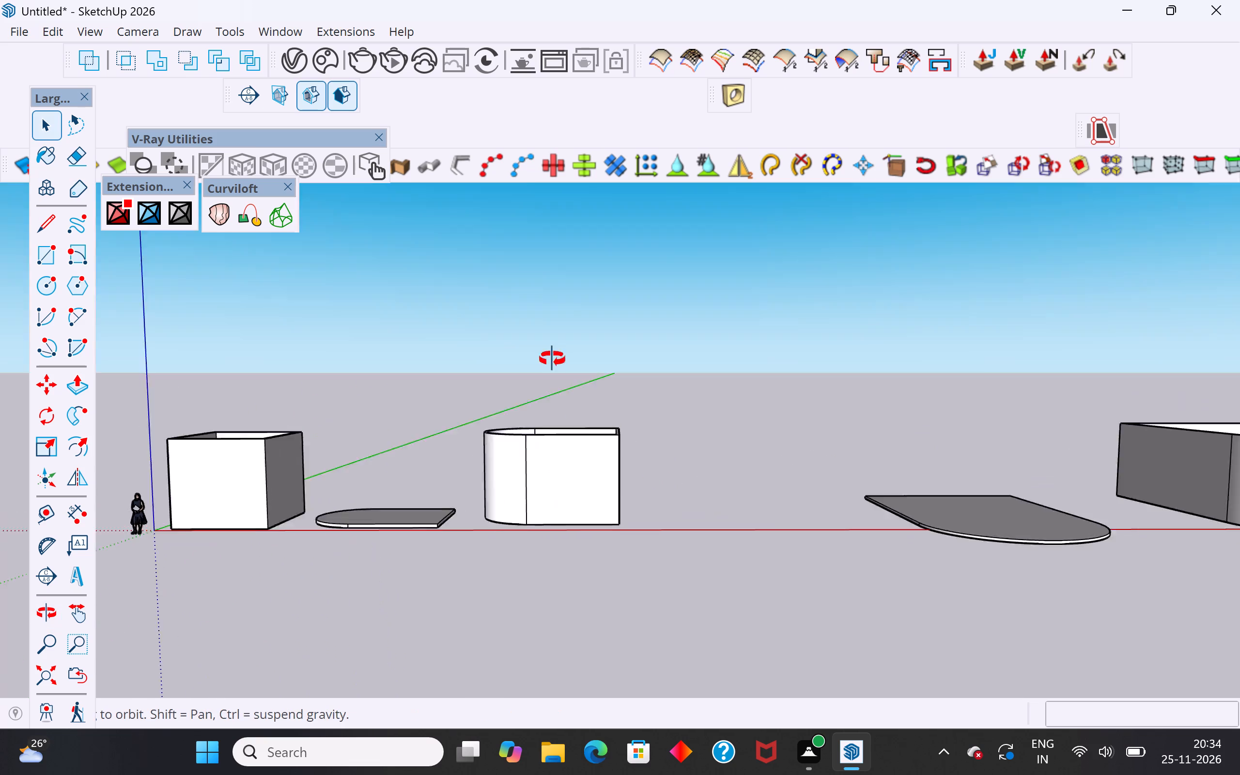
middle_drag(552, 359, 544, 292)
middle_drag(552, 475, 556, 356)
click(546, 455)
scroll(577, 496, up, 7)
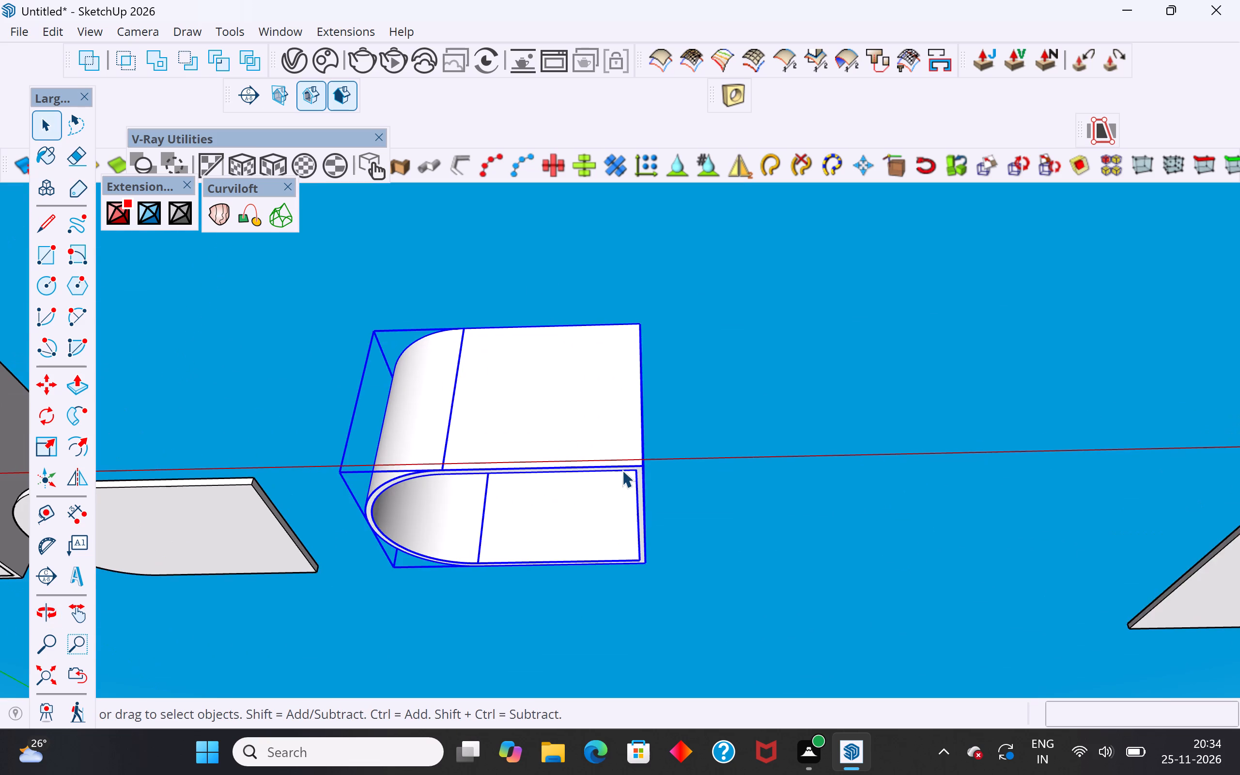
key(m)
scroll(625, 486, up, 4)
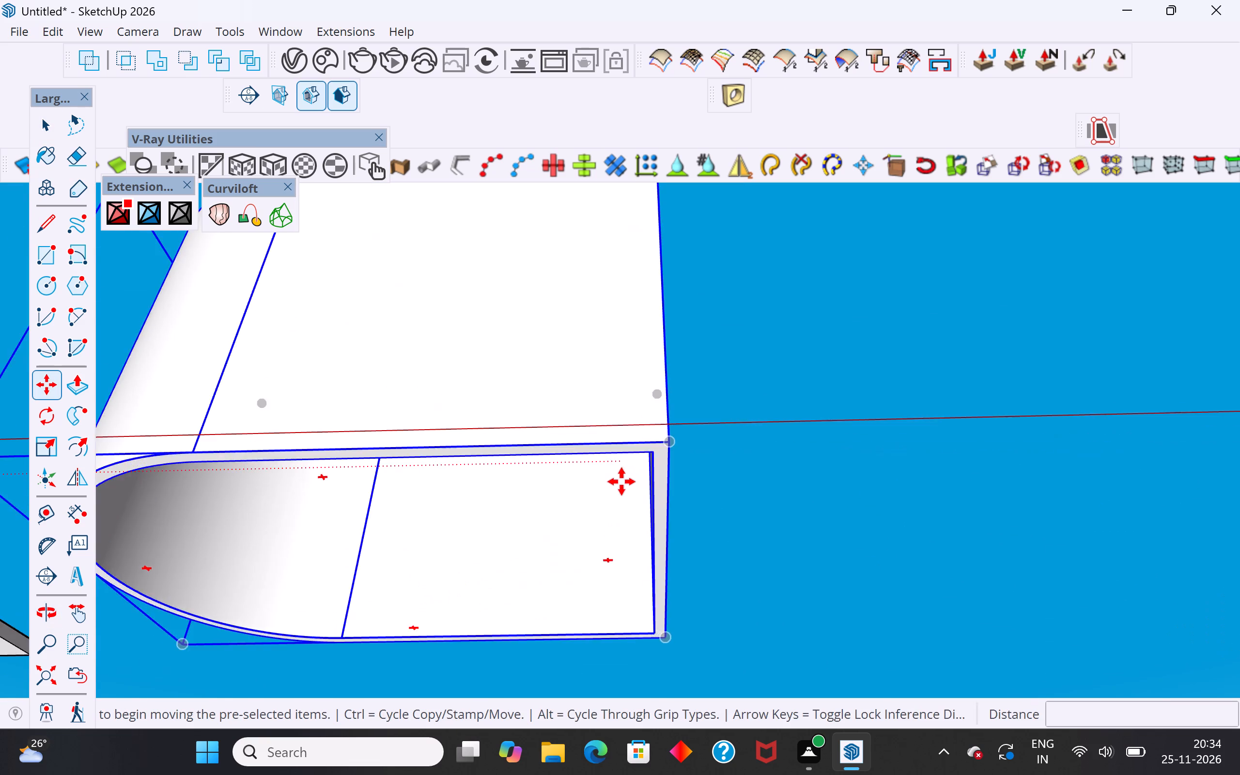
scroll(621, 481, up, 3)
click(660, 451)
scroll(1046, 423, down, 9)
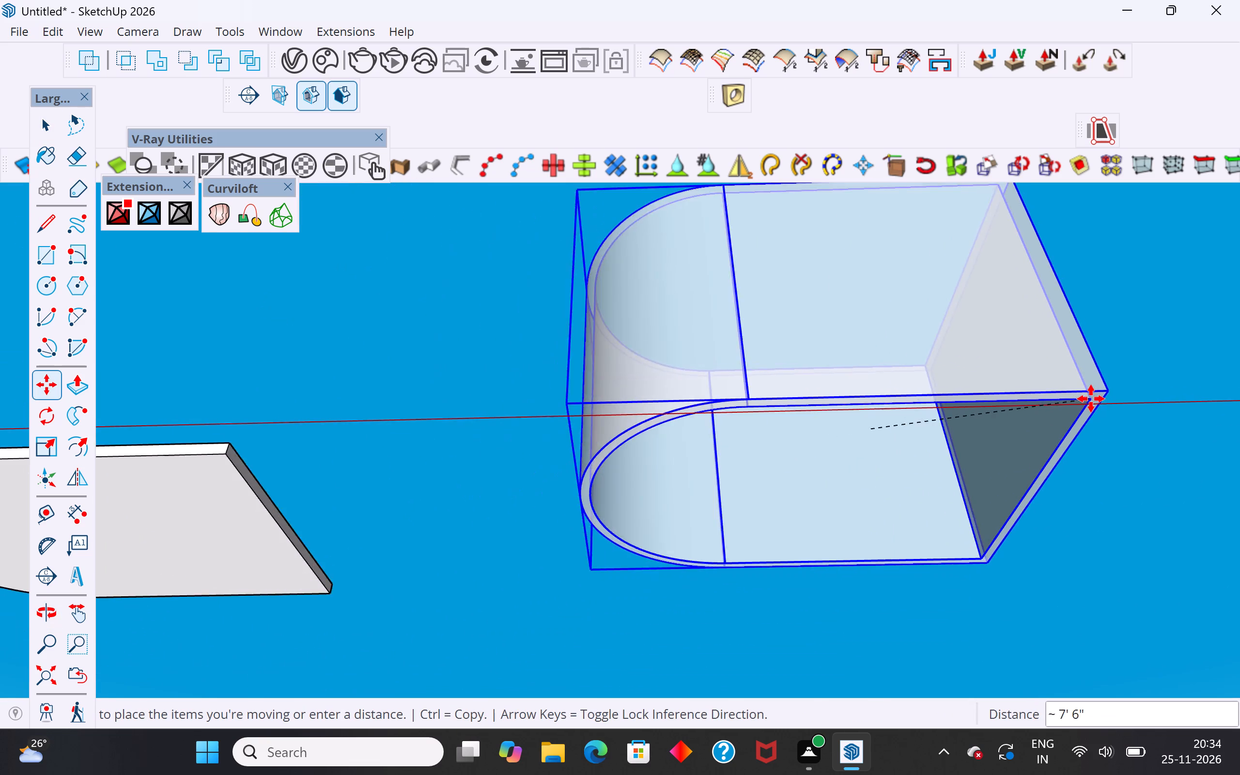
scroll(1091, 399, down, 7)
scroll(610, 454, up, 17)
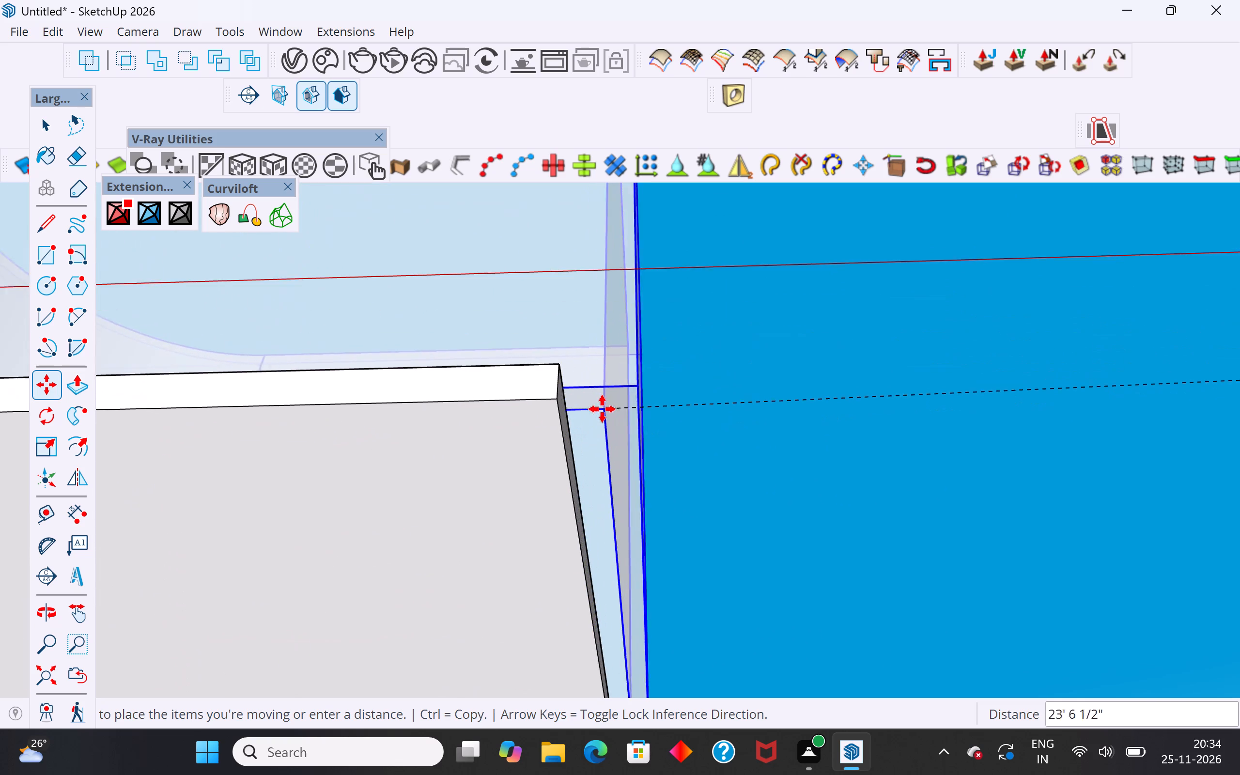
click(556, 365)
scroll(780, 386, down, 10)
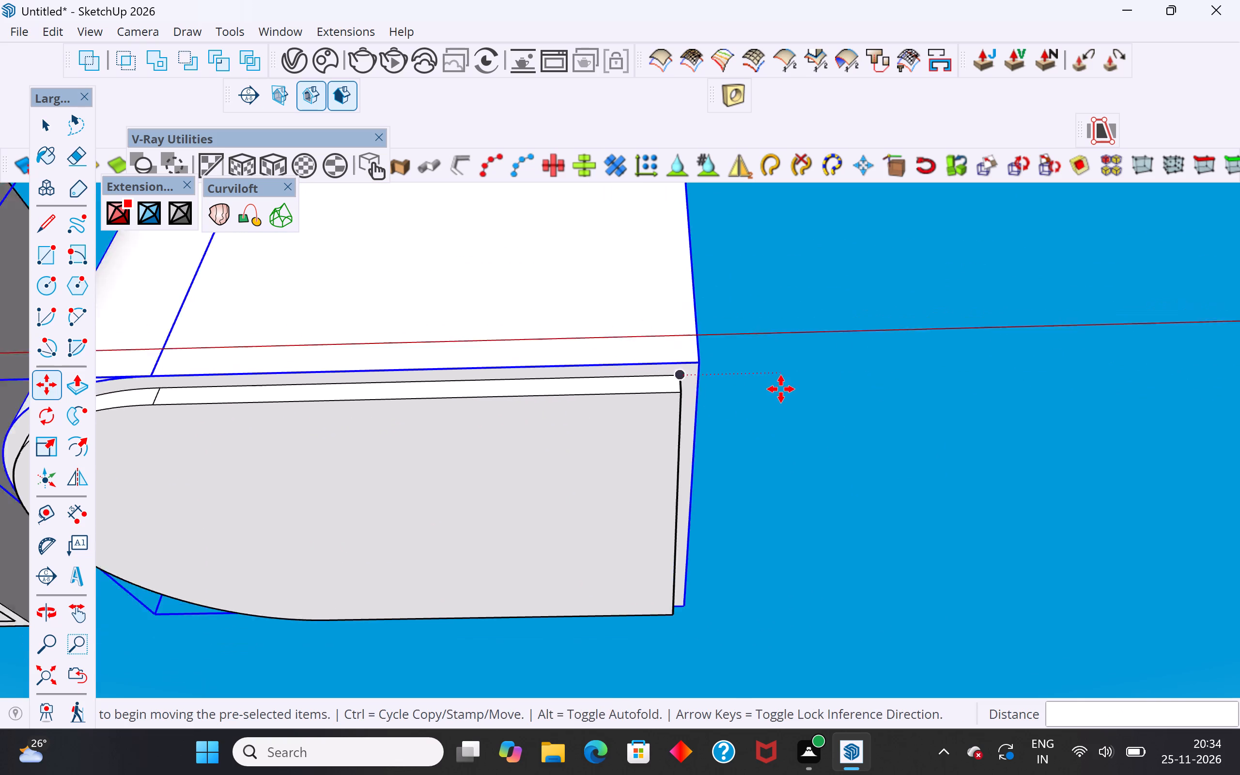
scroll(781, 389, down, 1)
Move the small round-ended walls down 6" from the slab's top corner to its bottom corner so they enclose the slab.
click(54, 126)
click(593, 309)
middle_drag(696, 413, 697, 430)
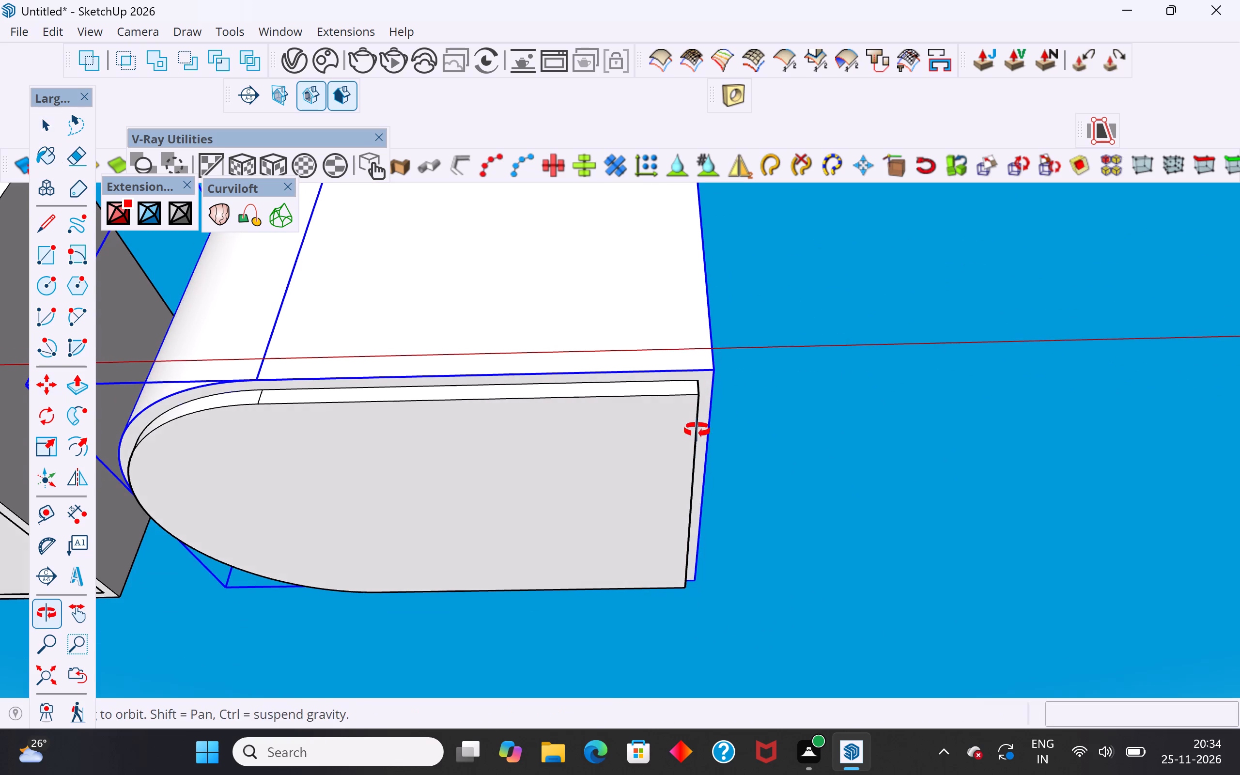
middle_drag(697, 430, 697, 448)
scroll(685, 413, up, 8)
key(m)
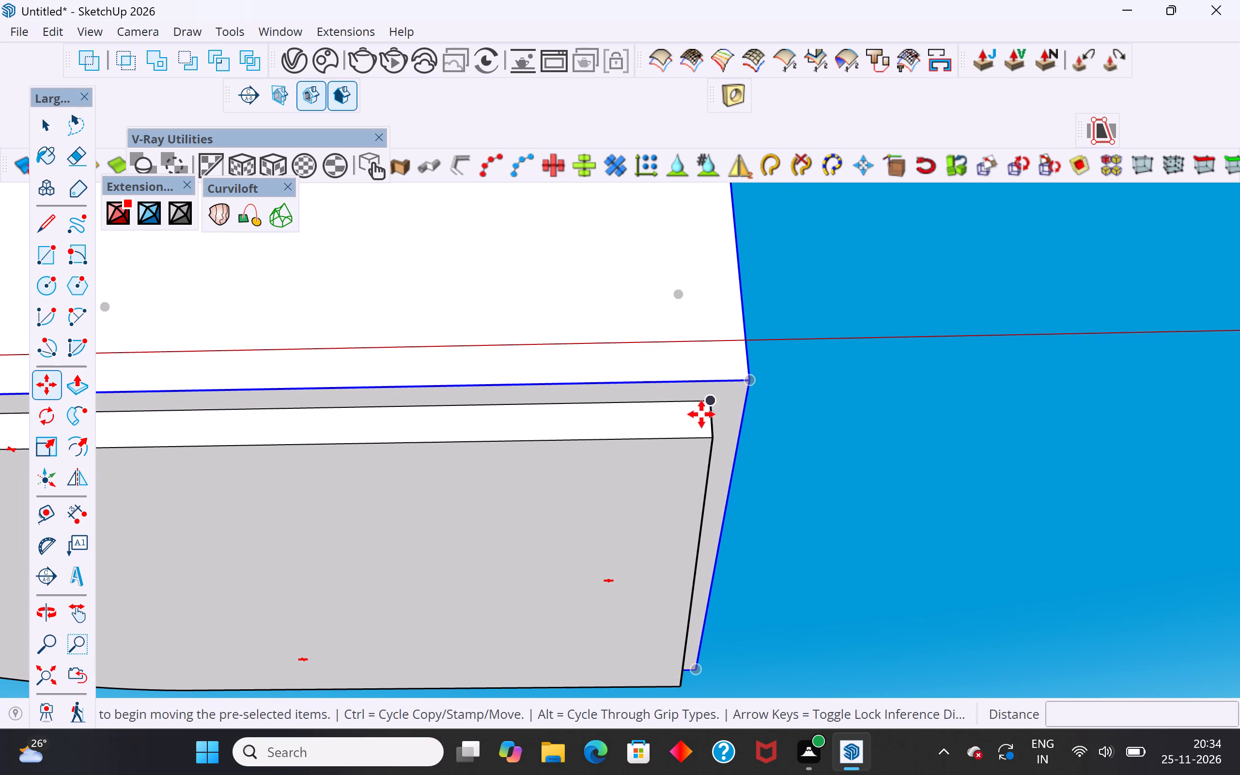
click(709, 403)
click(709, 441)
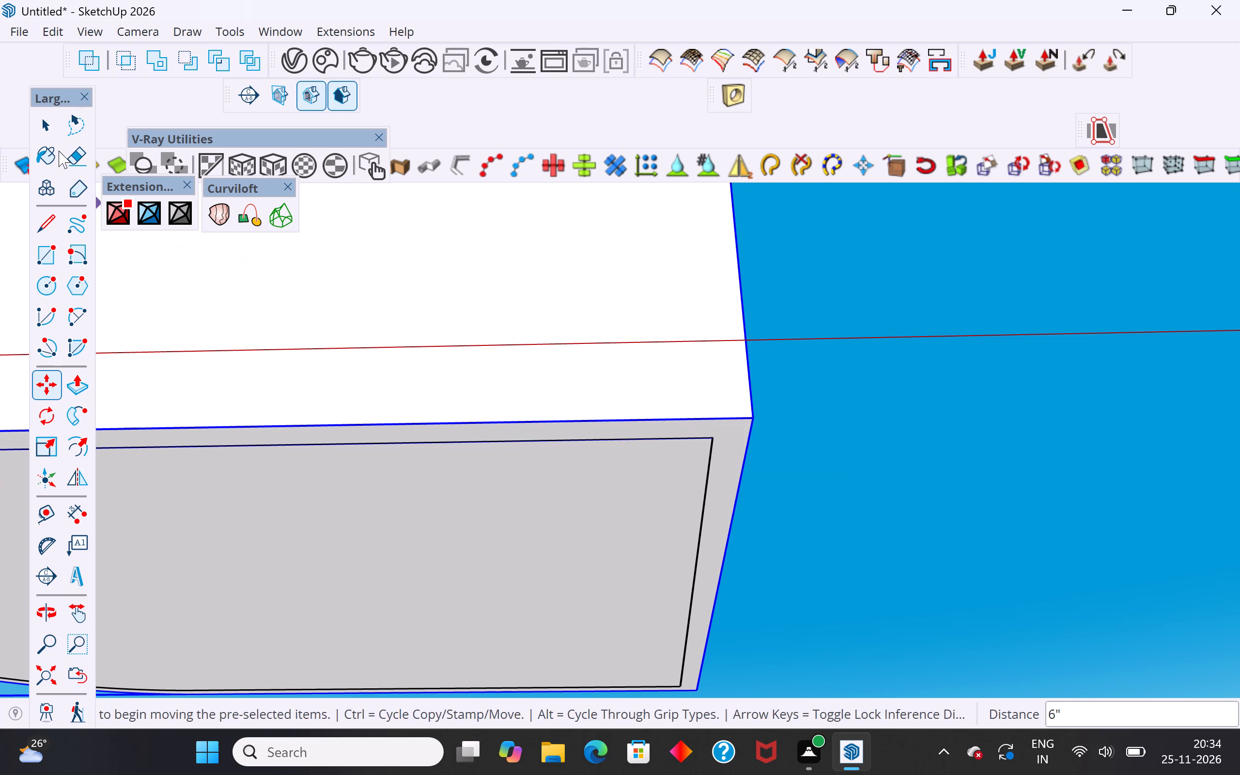
click(37, 134)
click(909, 372)
Move the large round-ended walls group onto the large round-ended slab, matching its inner bottom corner with the slab's top corner.
scroll(607, 307, down, 13)
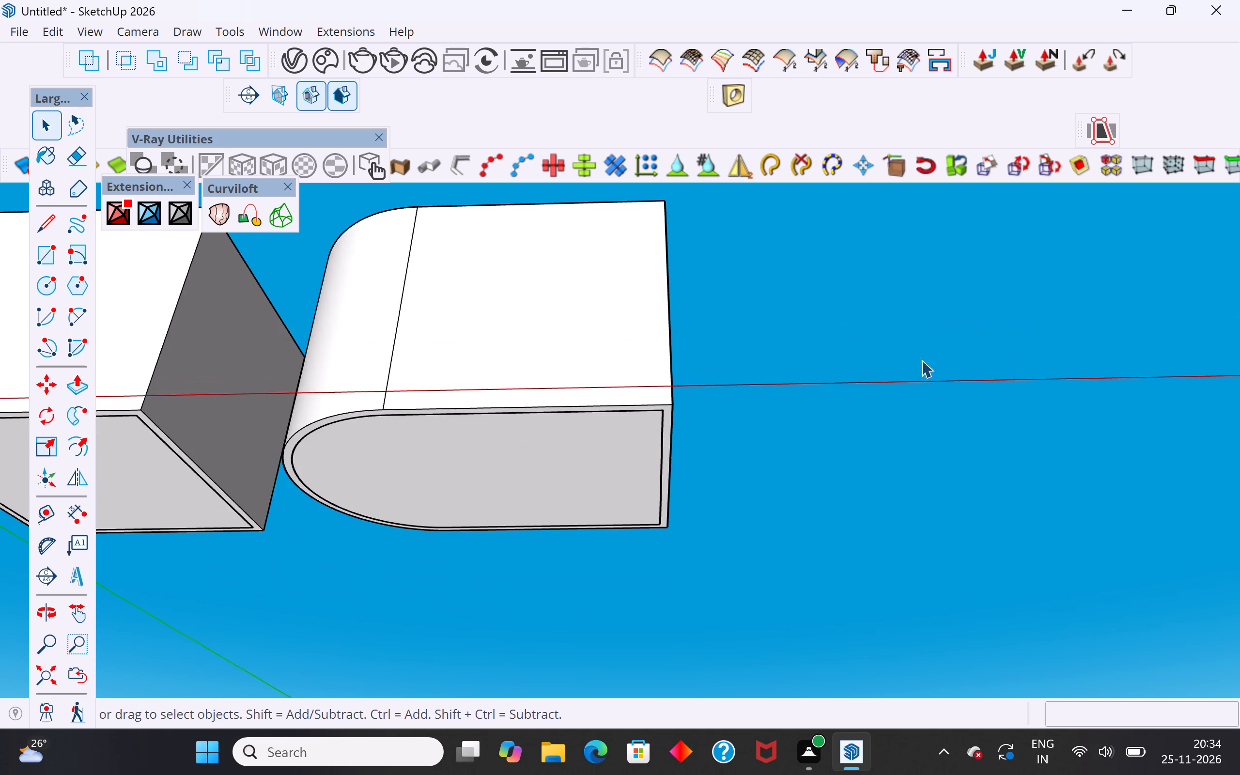
middle_drag(917, 395, 861, 624)
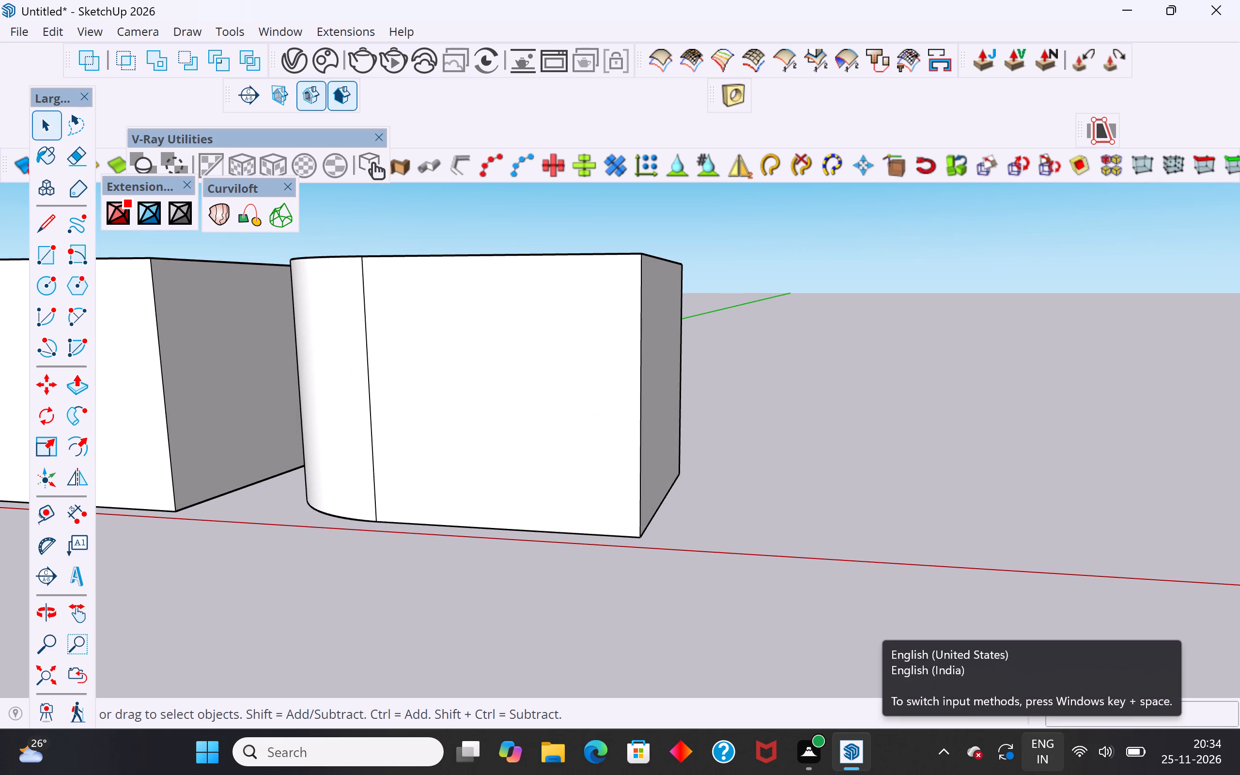
scroll(451, 406, down, 2)
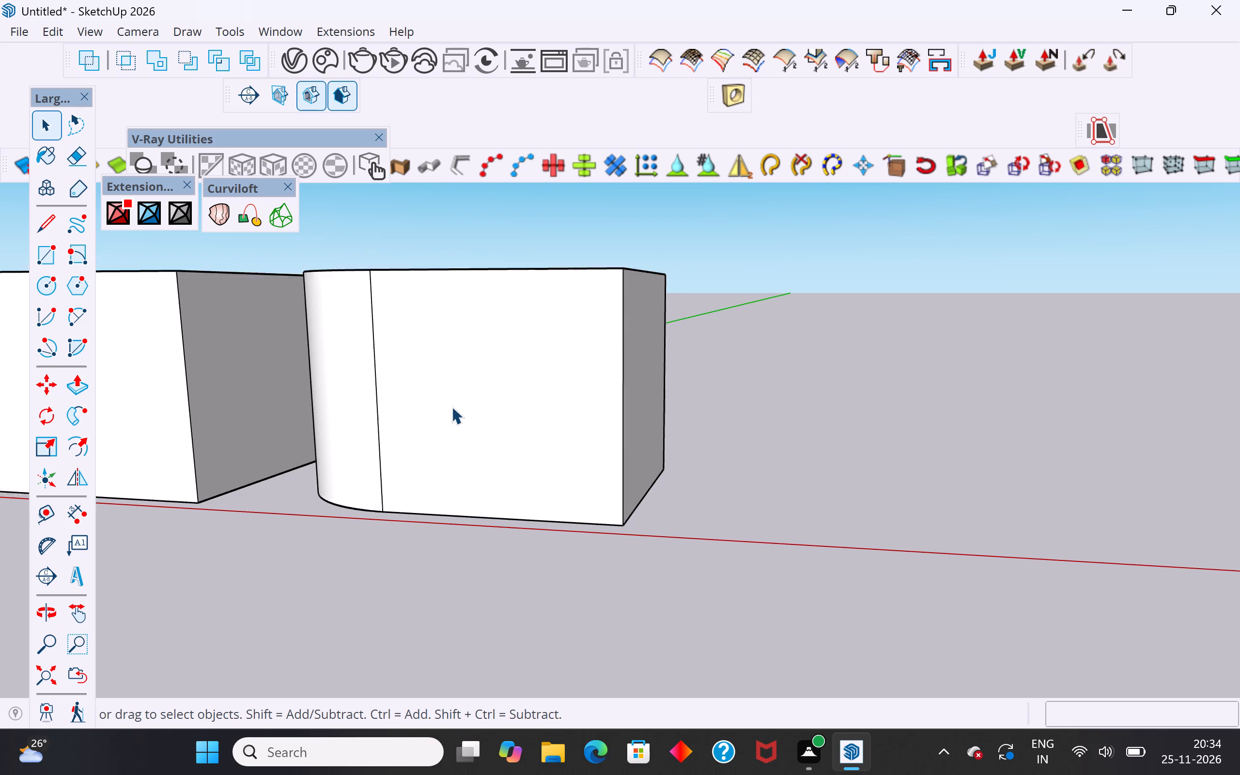
scroll(451, 406, down, 3)
scroll(391, 440, down, 6)
middle_drag(442, 464, 515, 589)
scroll(515, 589, down, 1)
scroll(257, 465, down, 5)
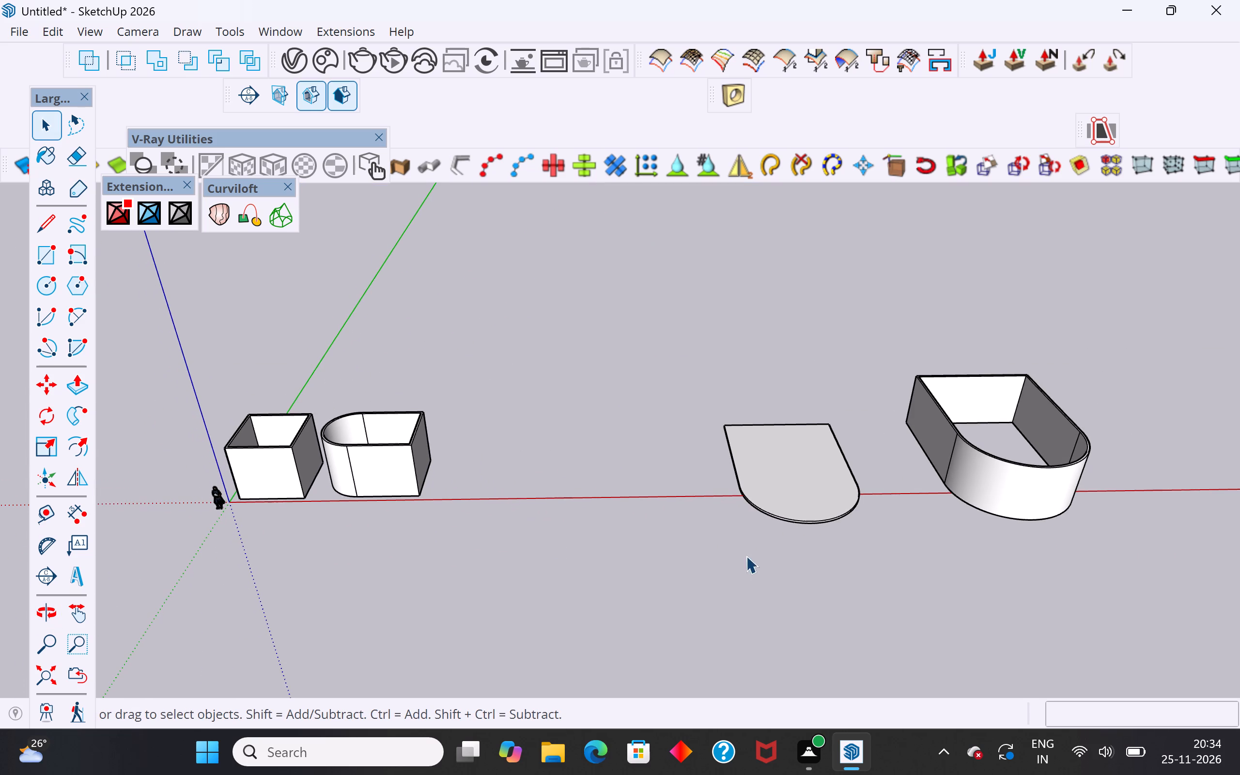
middle_drag(976, 418, 392, 388)
scroll(456, 379, down, 5)
middle_drag(660, 566, 623, 558)
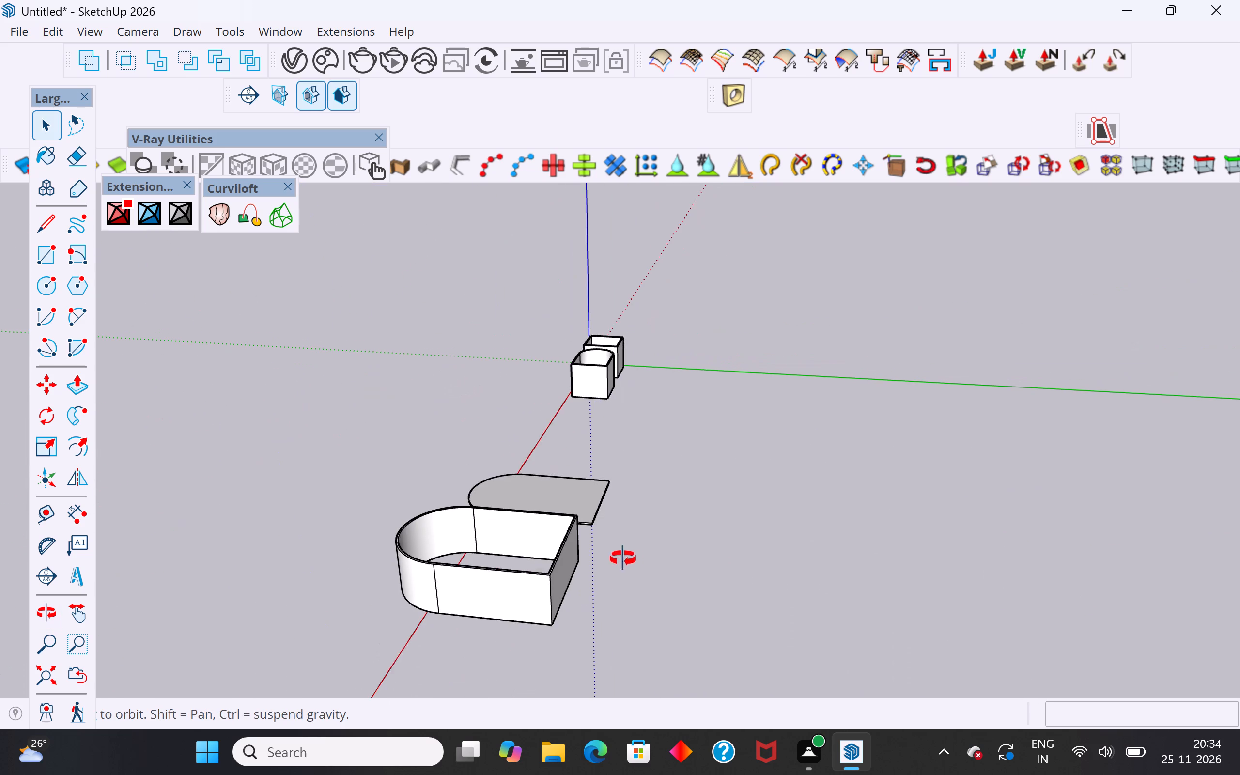
middle_drag(623, 558, 471, 414)
scroll(299, 351, up, 14)
middle_drag(315, 384, 379, 328)
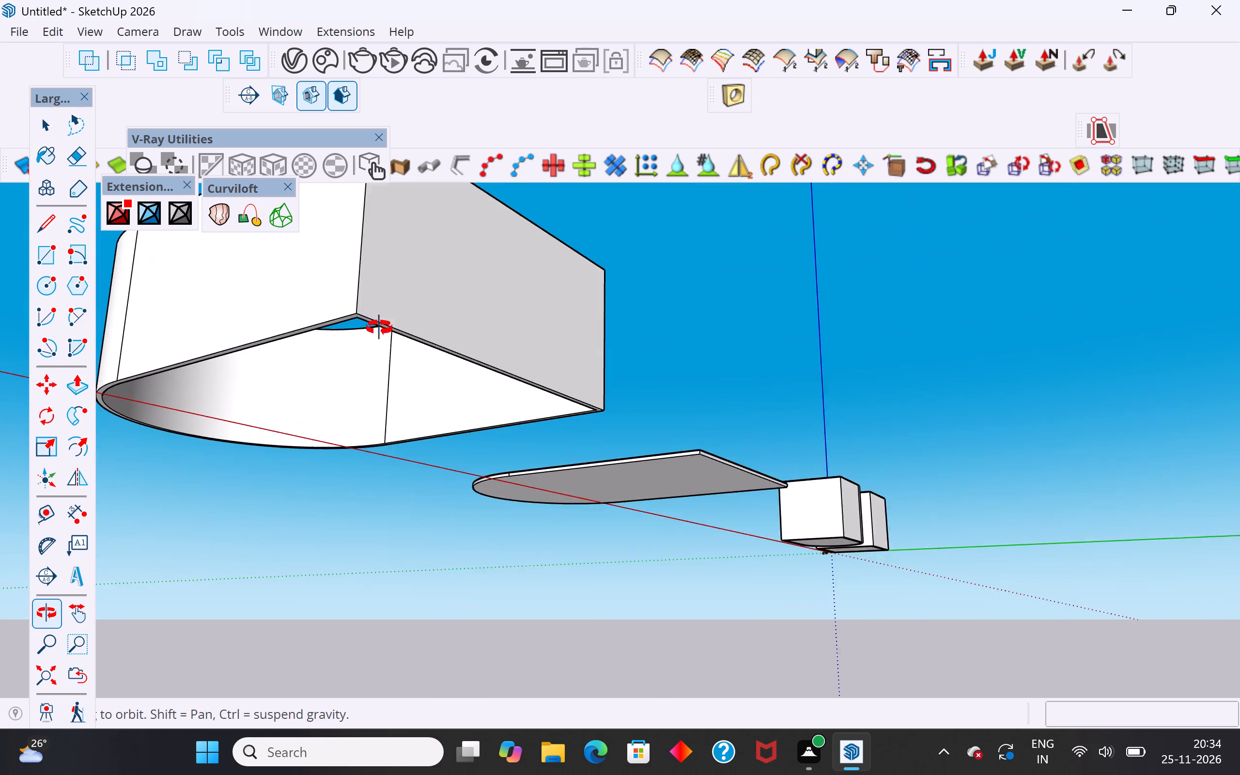
middle_drag(379, 328, 395, 314)
click(416, 258)
scroll(383, 274, up, 5)
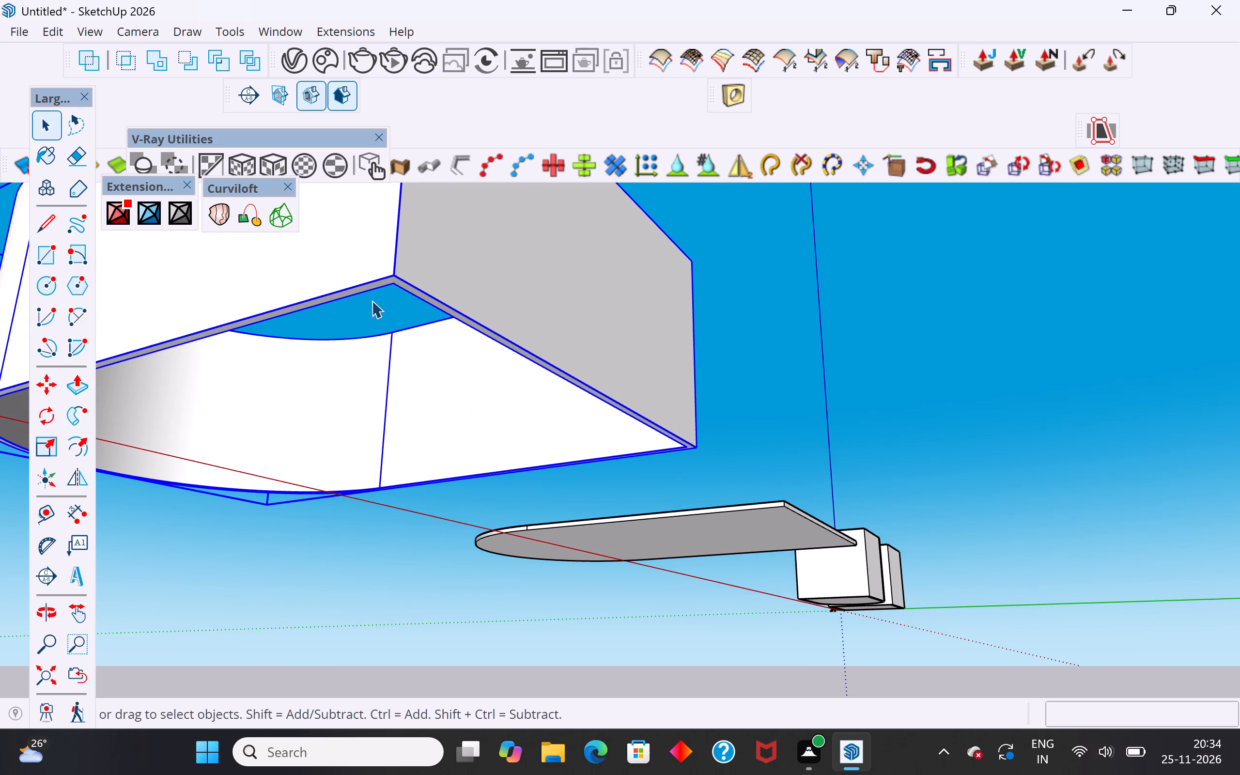
key(m)
click(391, 289)
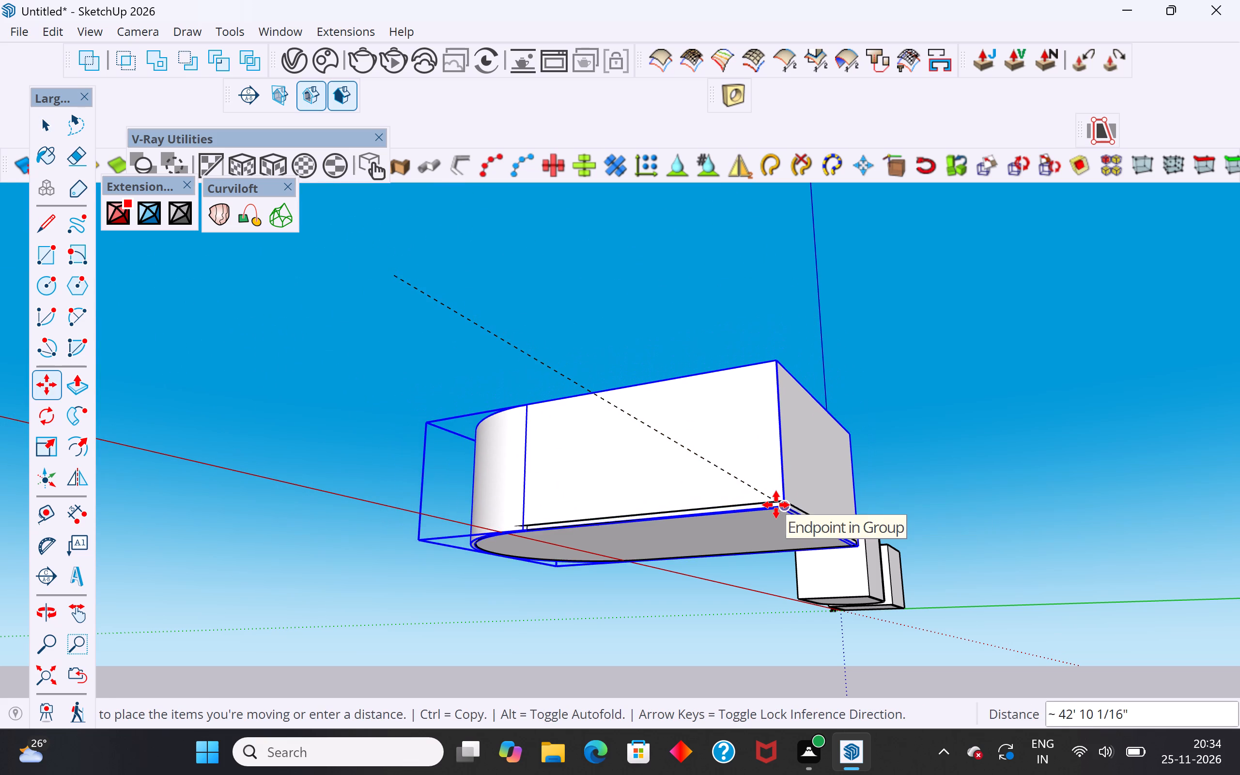
scroll(776, 505, up, 16)
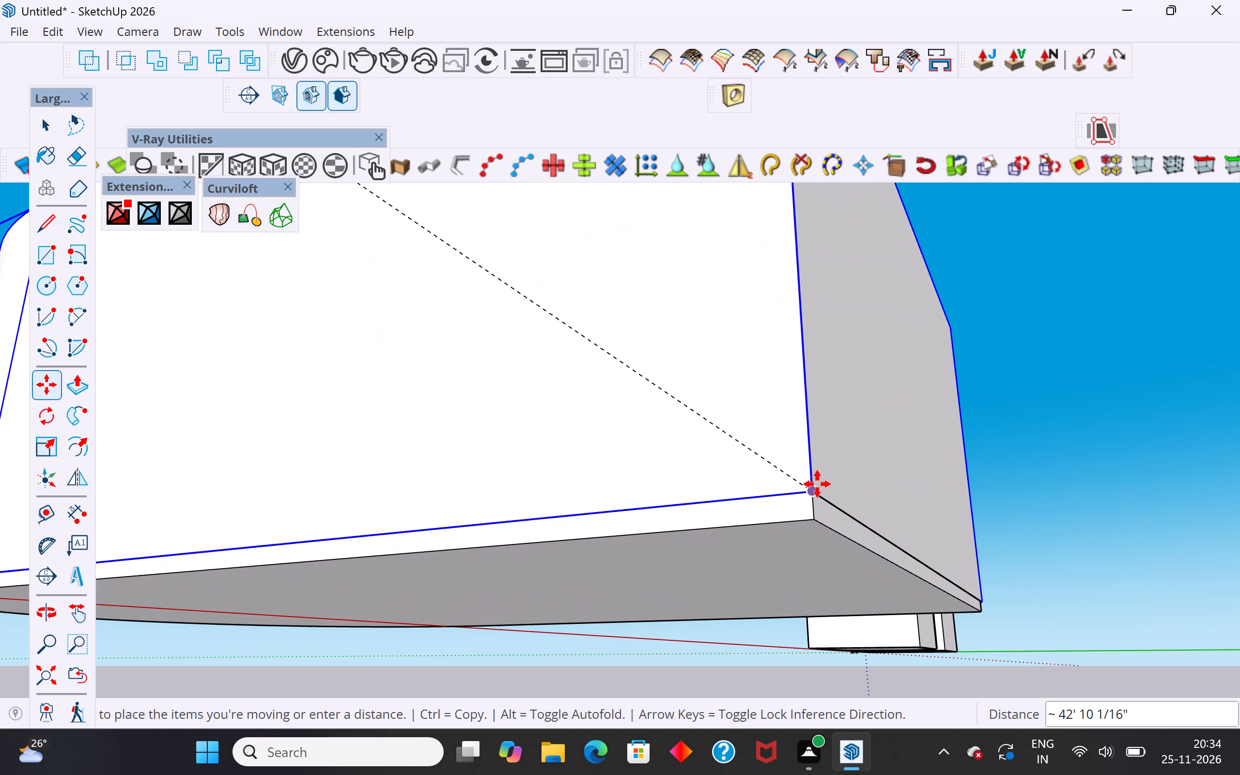
middle_drag(819, 484, 1124, 517)
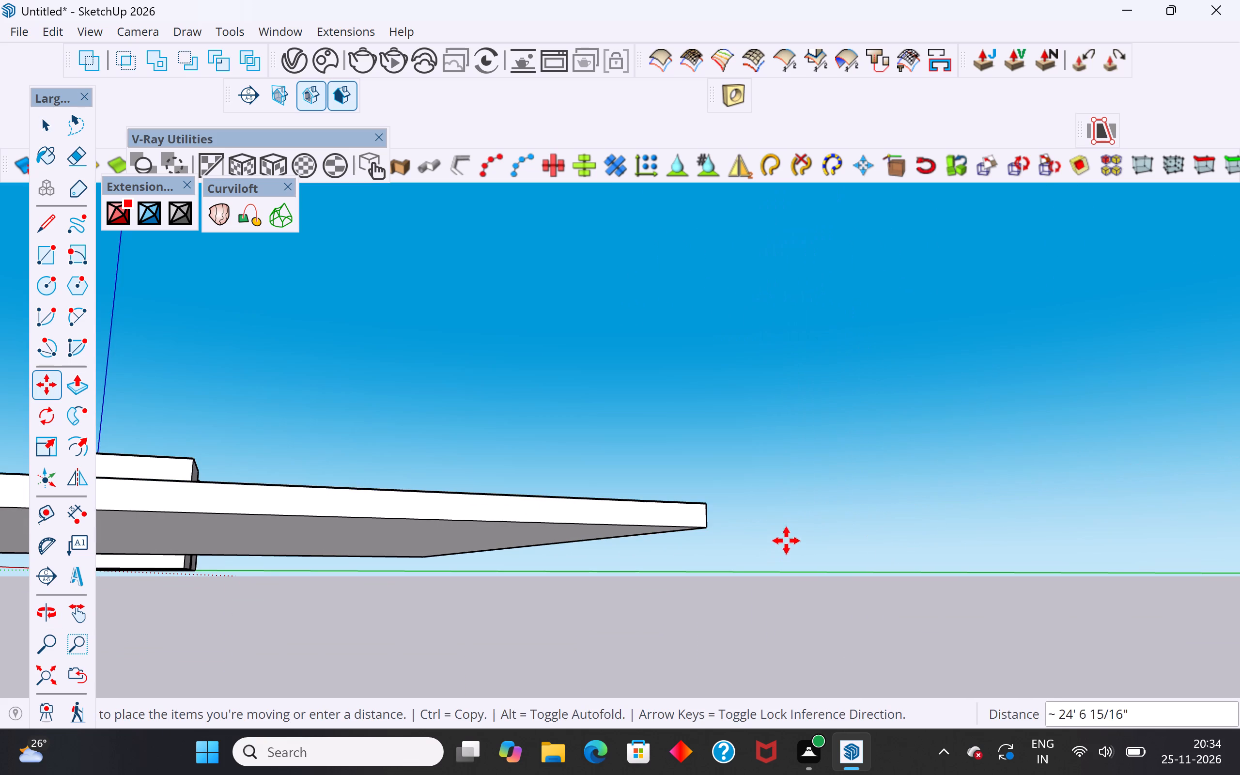
click(854, 519)
middle_drag(816, 542, 843, 308)
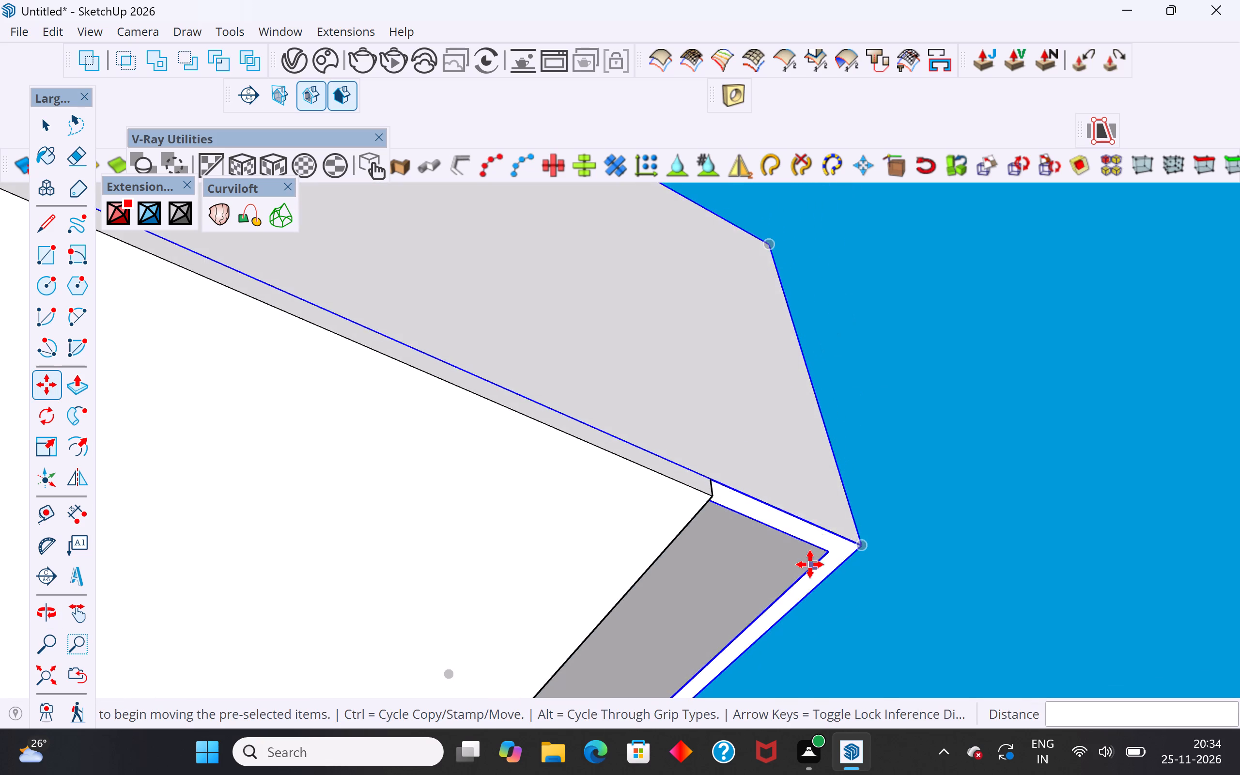
click(822, 556)
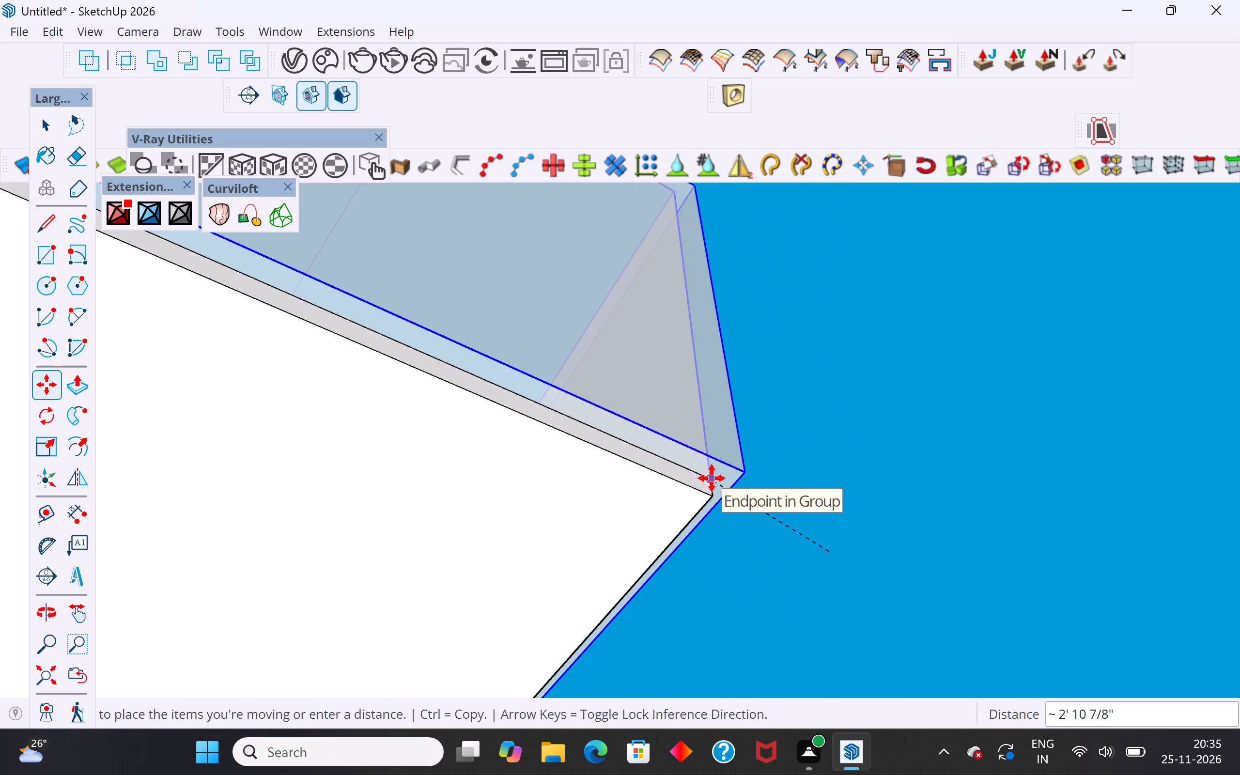
click(712, 478)
Move the large round-ended walls down from the slab's top corner to its bottom corner so they enclose the slab.
middle_drag(896, 491, 876, 571)
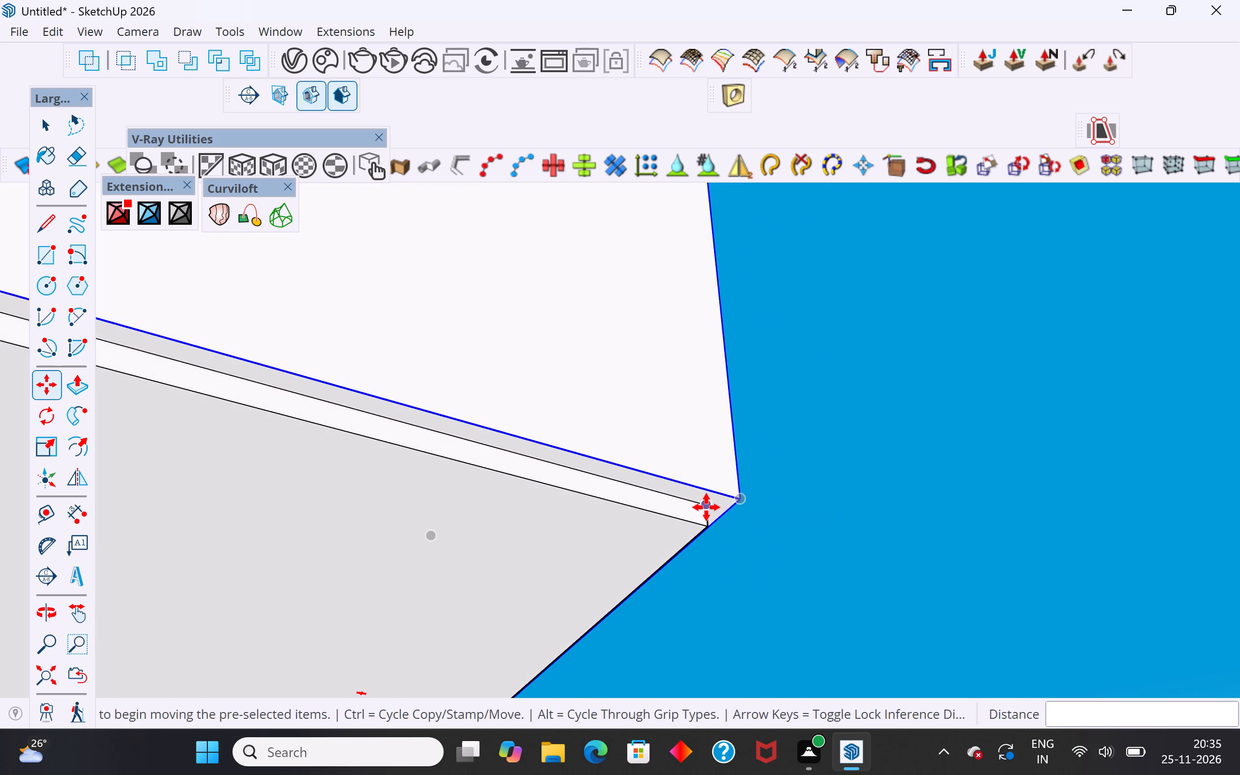
click(706, 507)
click(705, 525)
drag(47, 127, 61, 136)
click(783, 428)
Examine how the three sets of walls fit around their slabs from below, above and the side.
scroll(915, 382, down, 15)
scroll(914, 382, up, 1)
scroll(913, 386, down, 6)
middle_drag(908, 393, 898, 431)
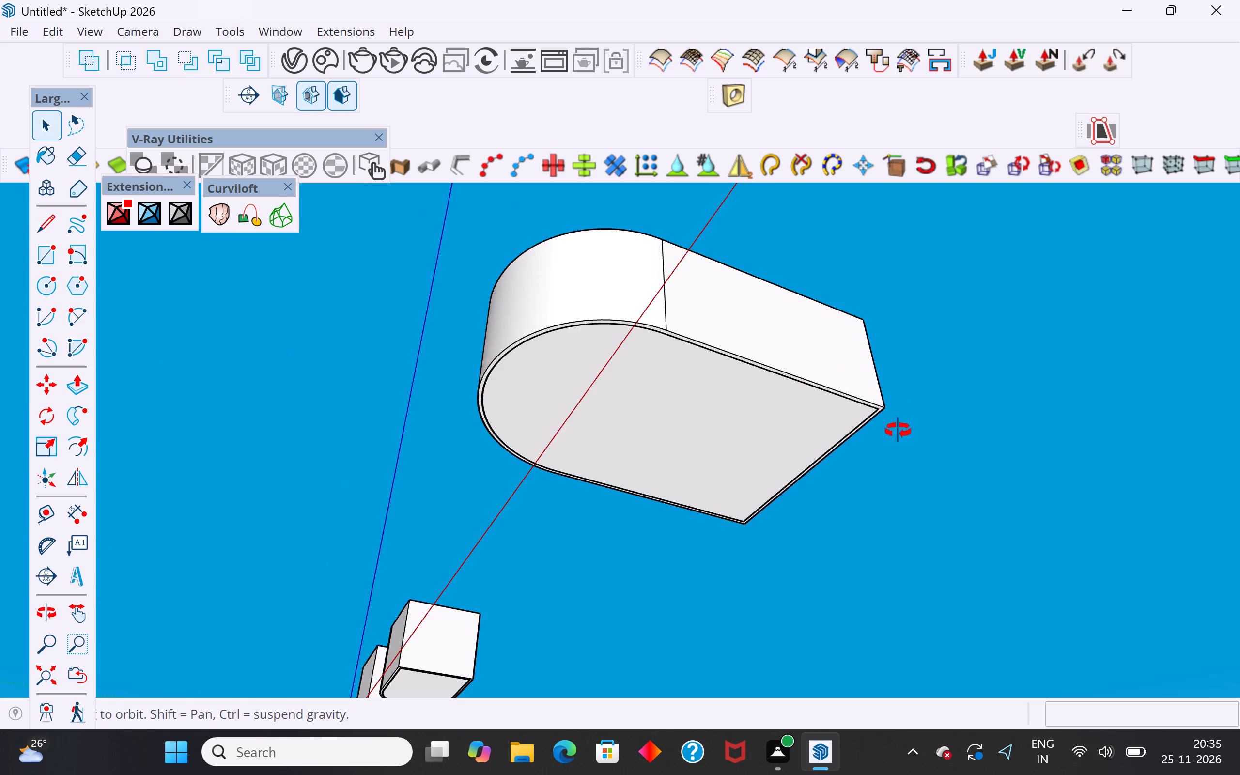
middle_drag(898, 431, 843, 679)
scroll(694, 449, down, 5)
middle_drag(498, 525, 1046, 589)
scroll(953, 417, up, 4)
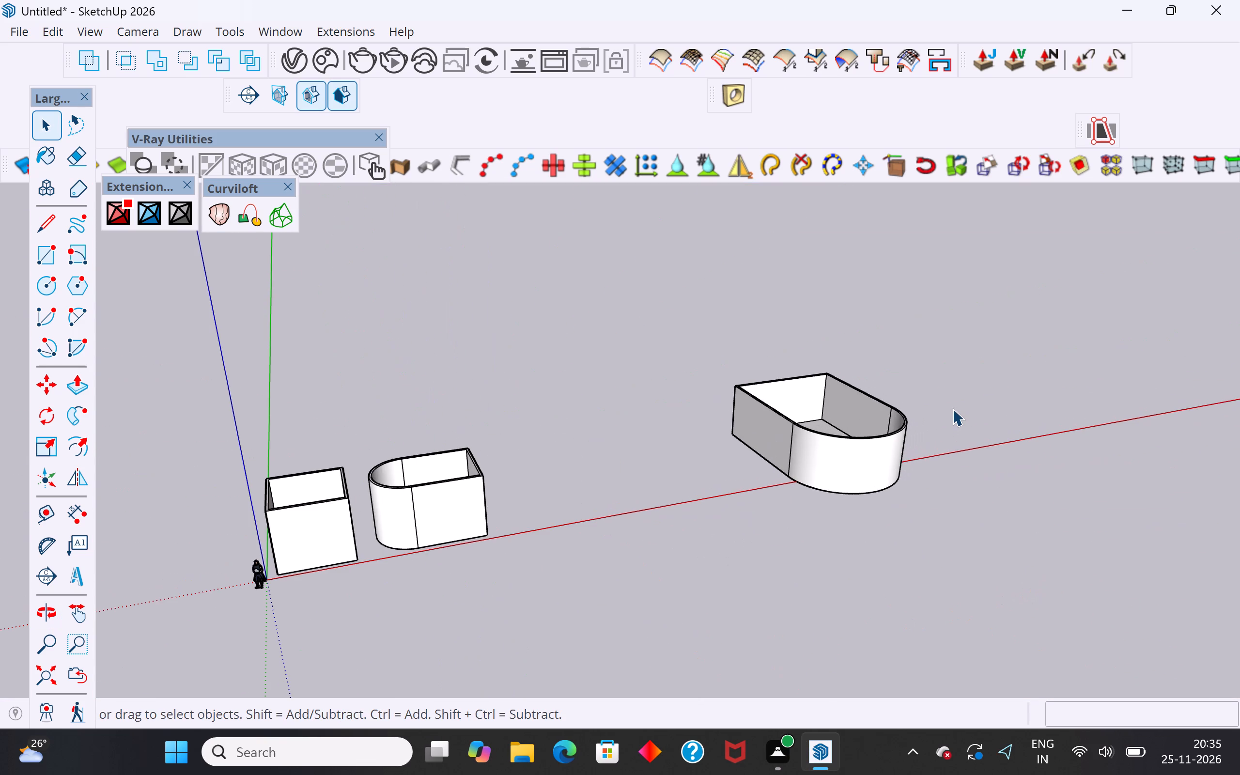
middle_drag(929, 559, 638, 584)
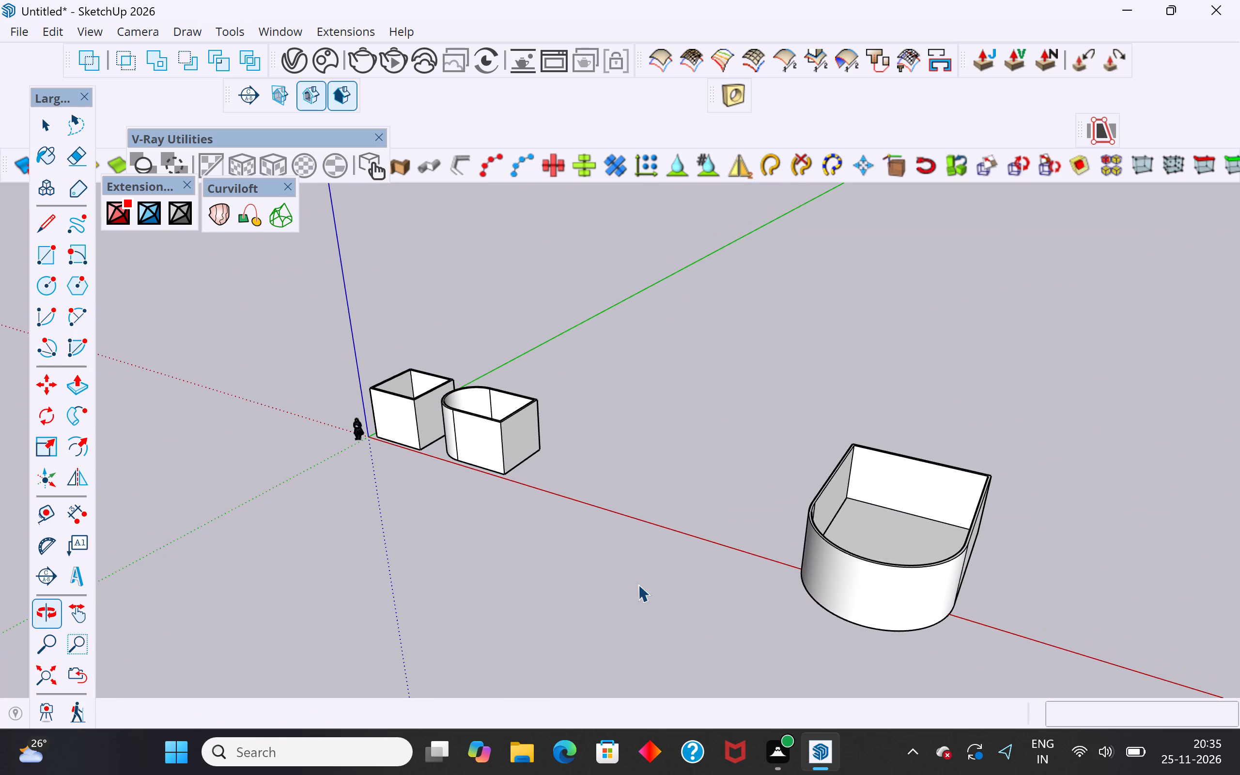
scroll(829, 721, up, 3)
scroll(831, 637, up, 4)
middle_drag(710, 643, 890, 537)
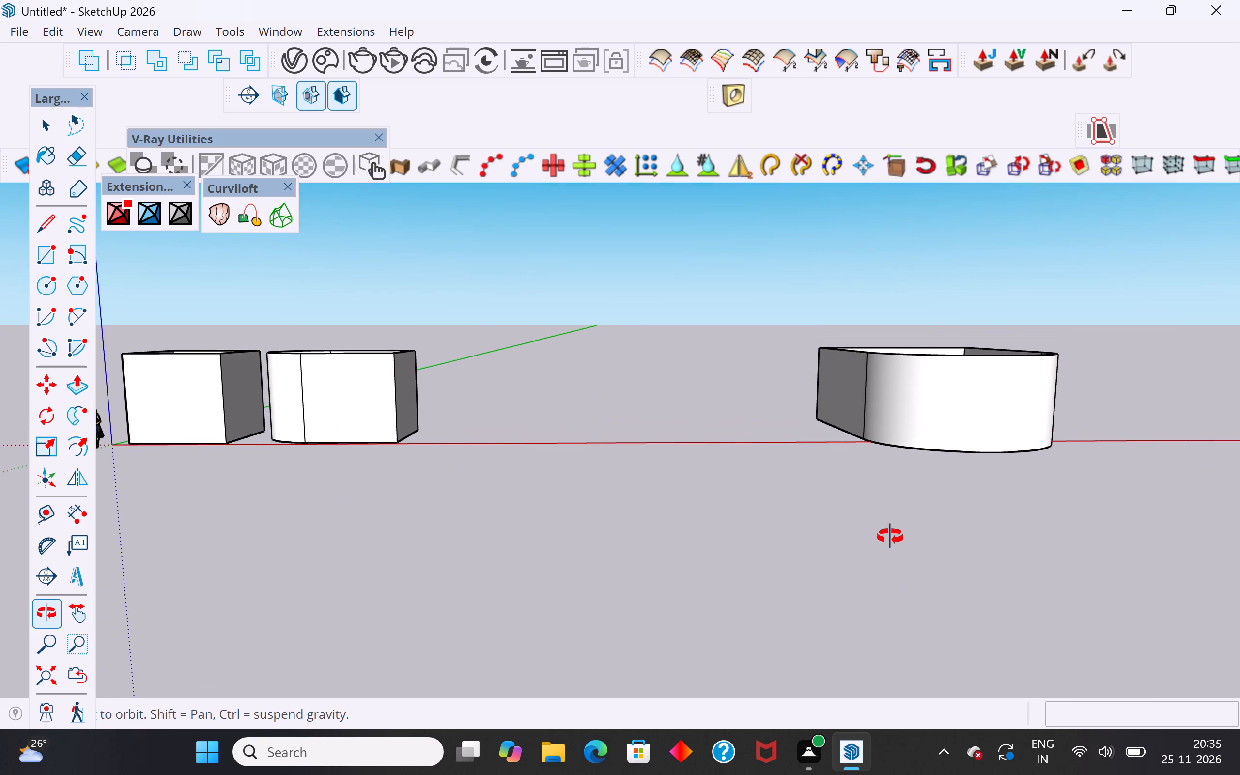
middle_drag(890, 537, 898, 592)
scroll(1062, 527, down, 6)
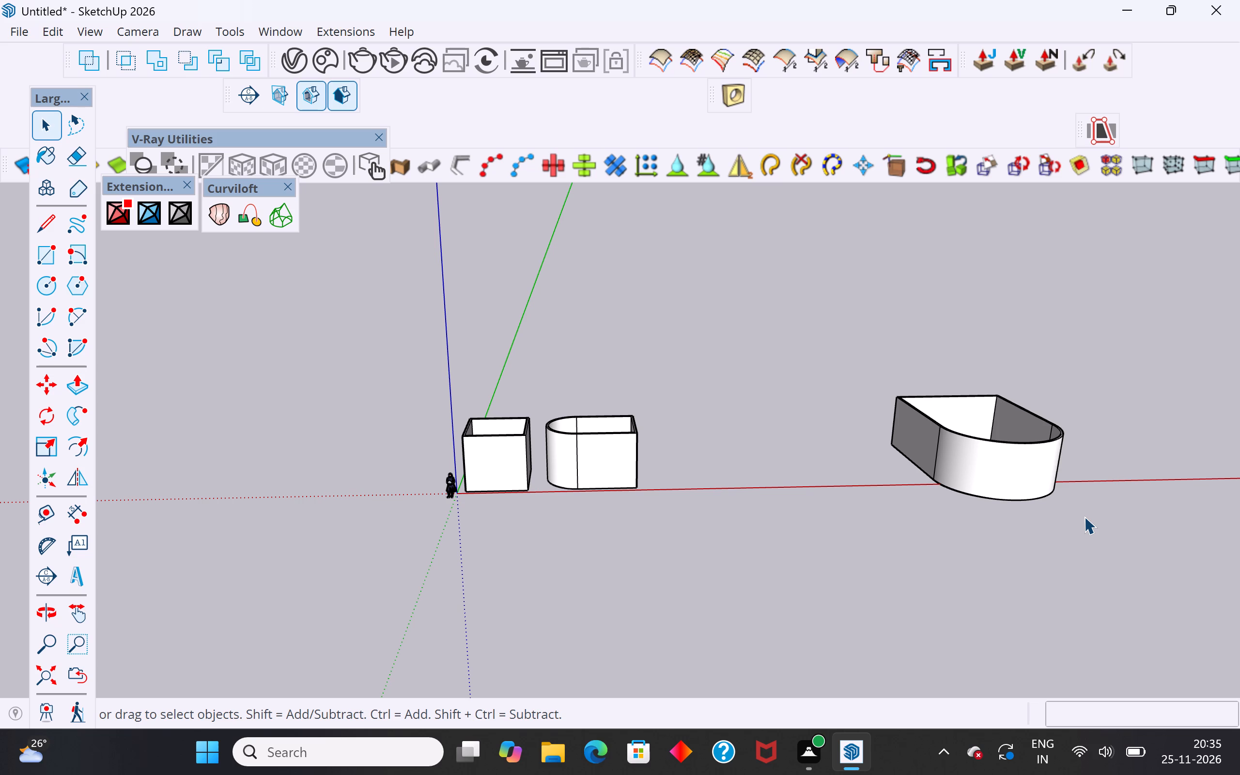
Move the square and small round-ended walls with their slabs together about 28' 9" along the red axis, away from the origin.
scroll(577, 454, up, 11)
middle_drag(574, 505, 559, 448)
drag(716, 262, 212, 560)
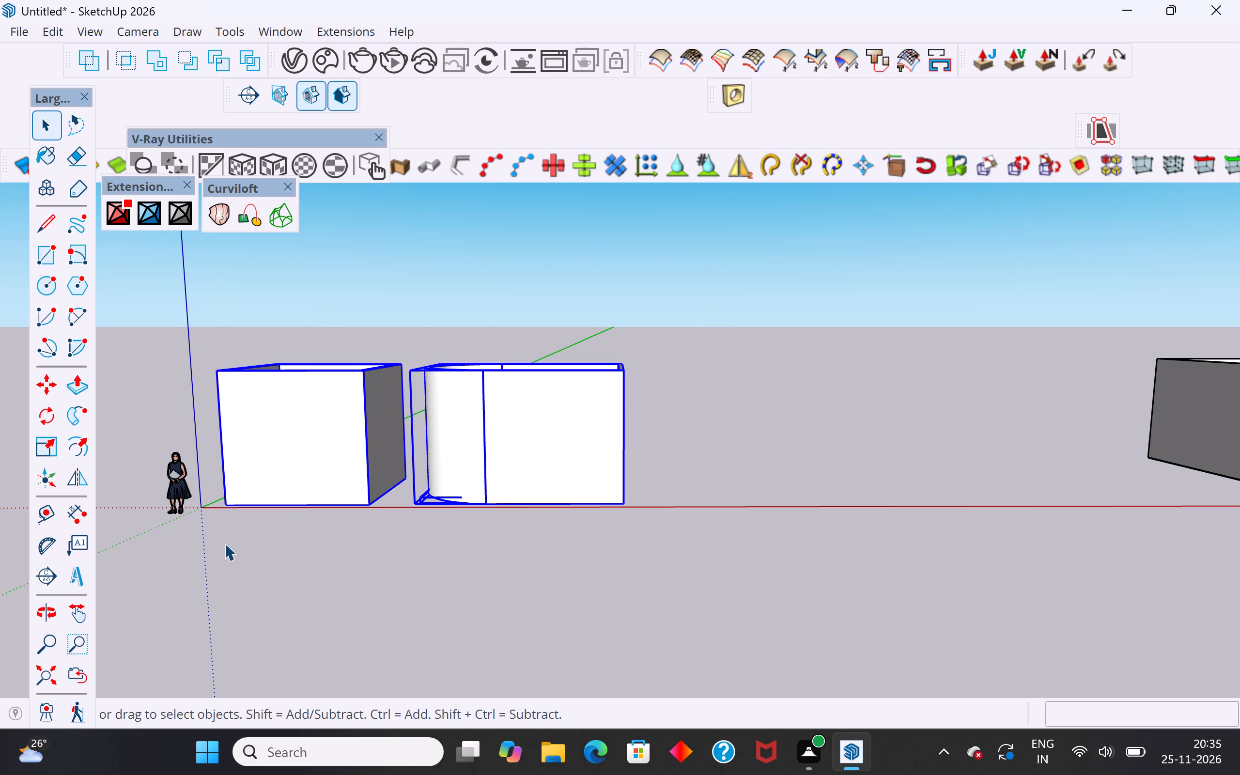
key(m)
drag(225, 519, 232, 518)
click(547, 497)
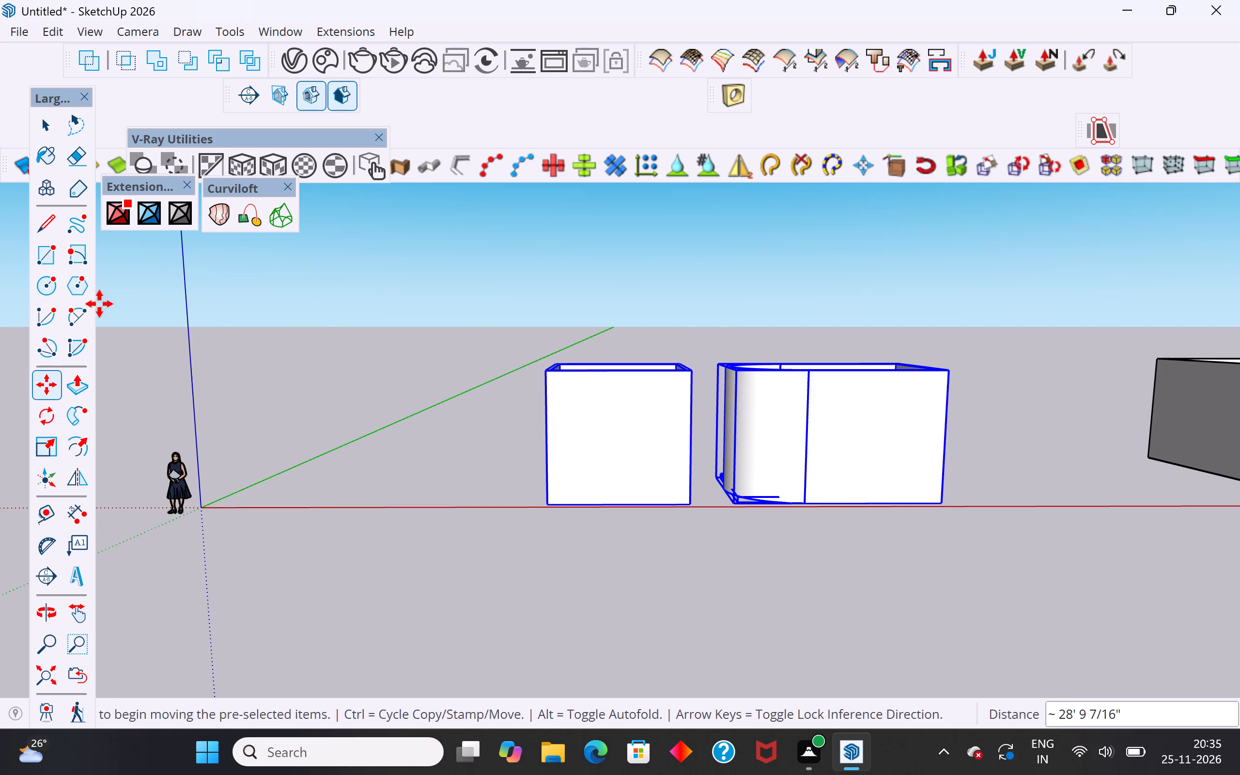
click(50, 123)
click(342, 334)
Move the small round-ended walls and slab against the square unit, matching the flat end's outer bottom corner with the square unit's bottom corner.
middle_drag(354, 511, 291, 653)
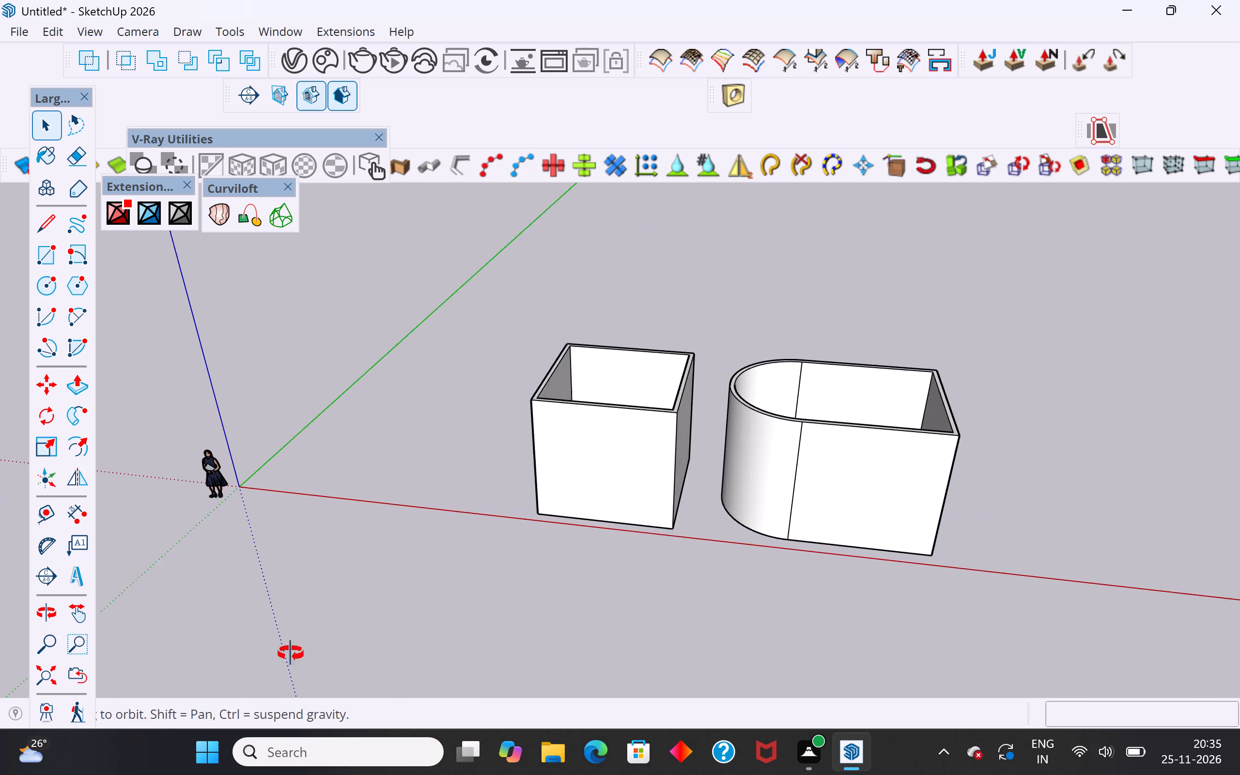
middle_drag(291, 653, 289, 652)
scroll(341, 380, down, 9)
middle_drag(460, 415, 474, 534)
middle_drag(632, 436, 716, 469)
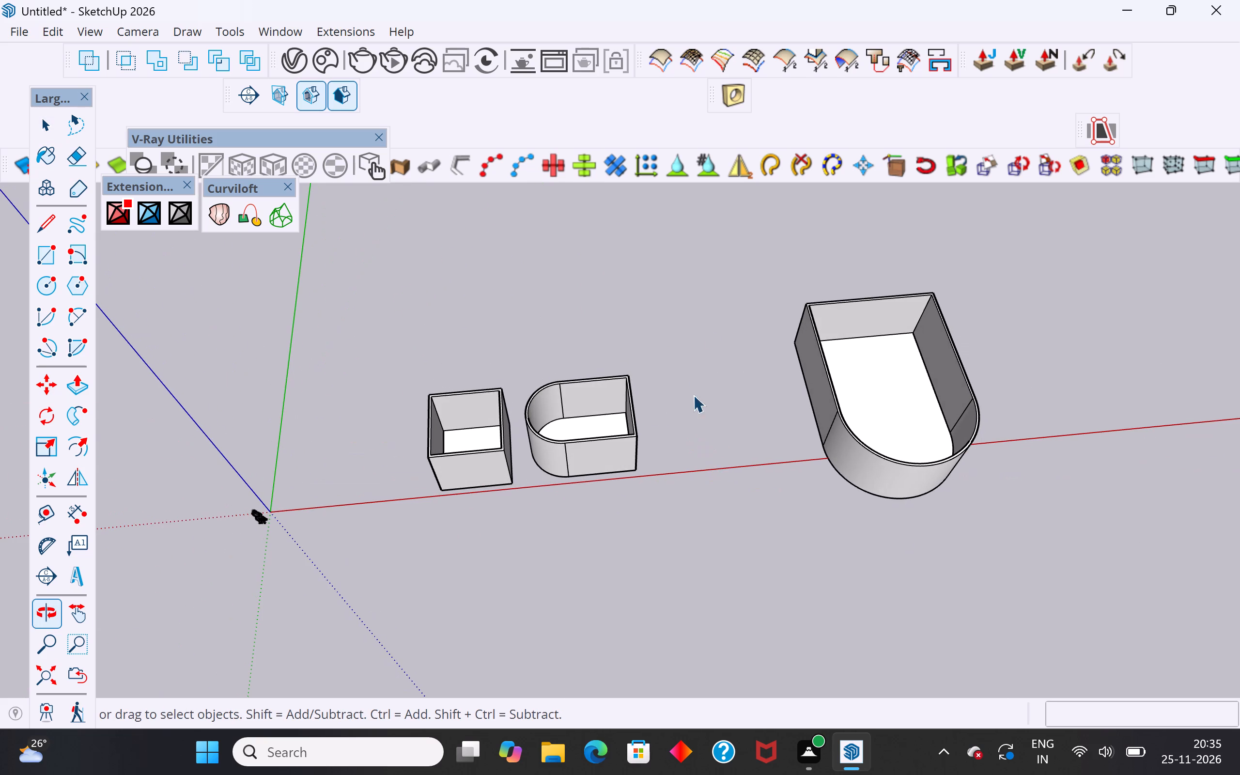
drag(721, 286, 521, 514)
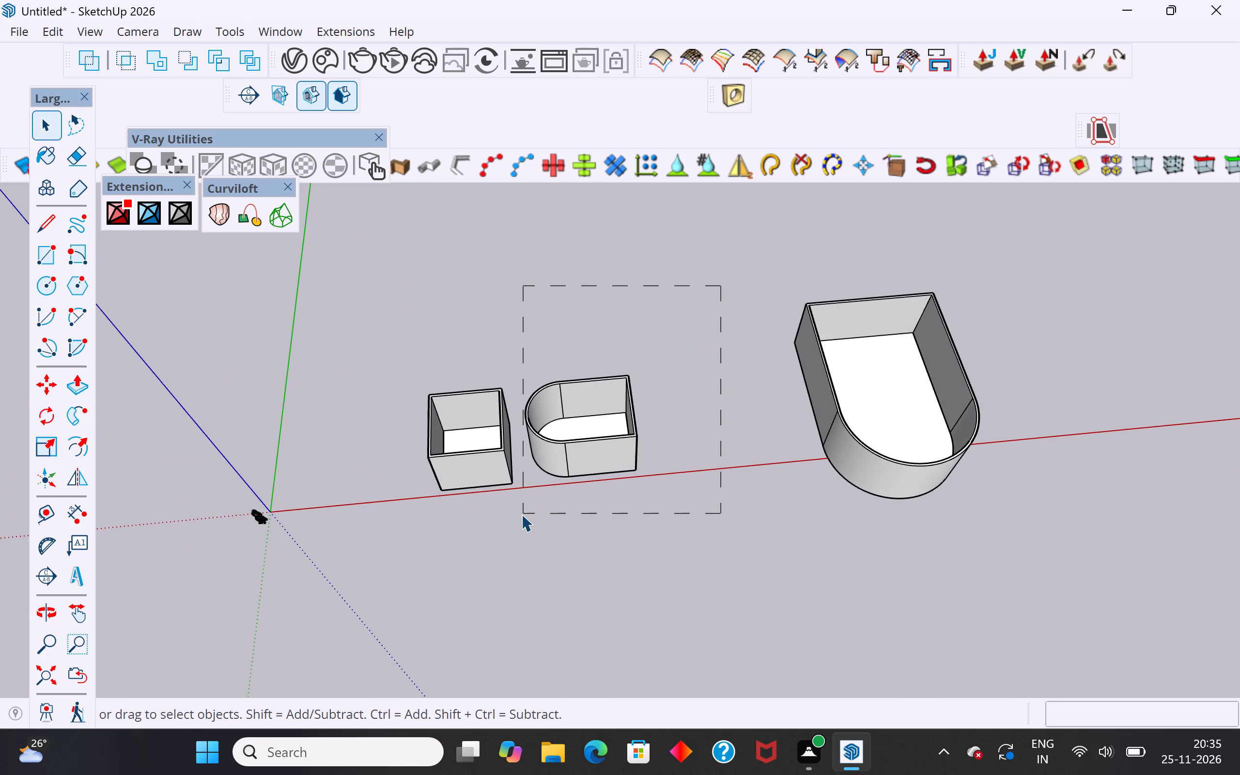
drag(521, 514, 520, 515)
middle_drag(682, 472, 321, 449)
scroll(647, 416, up, 13)
key(m)
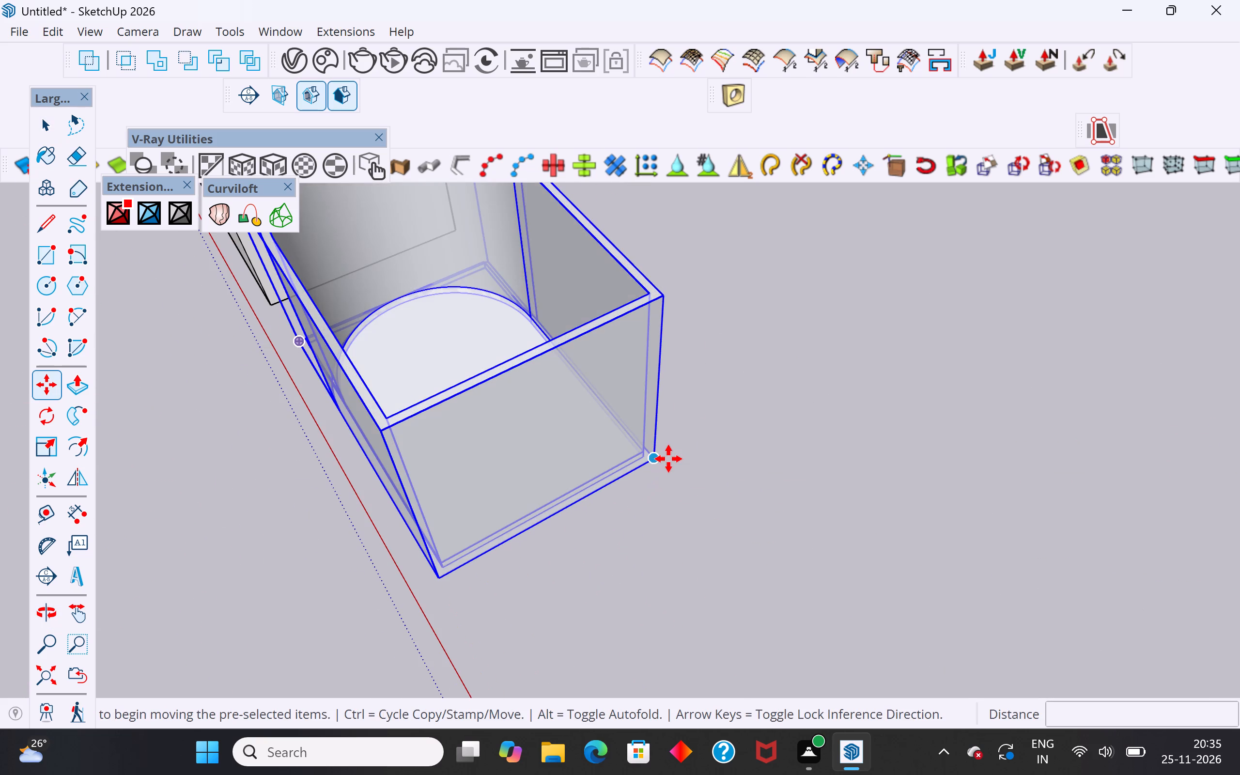
click(668, 458)
scroll(834, 417, down, 12)
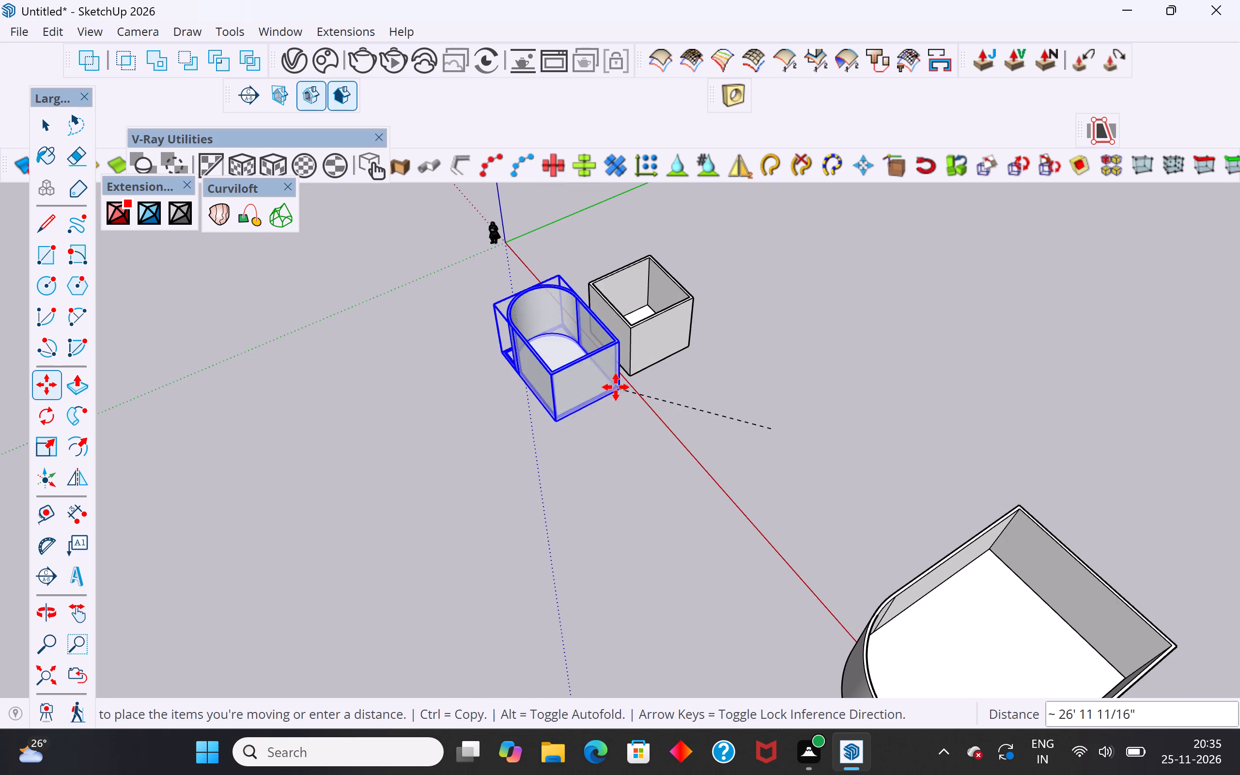
click(628, 368)
middle_drag(776, 400, 957, 356)
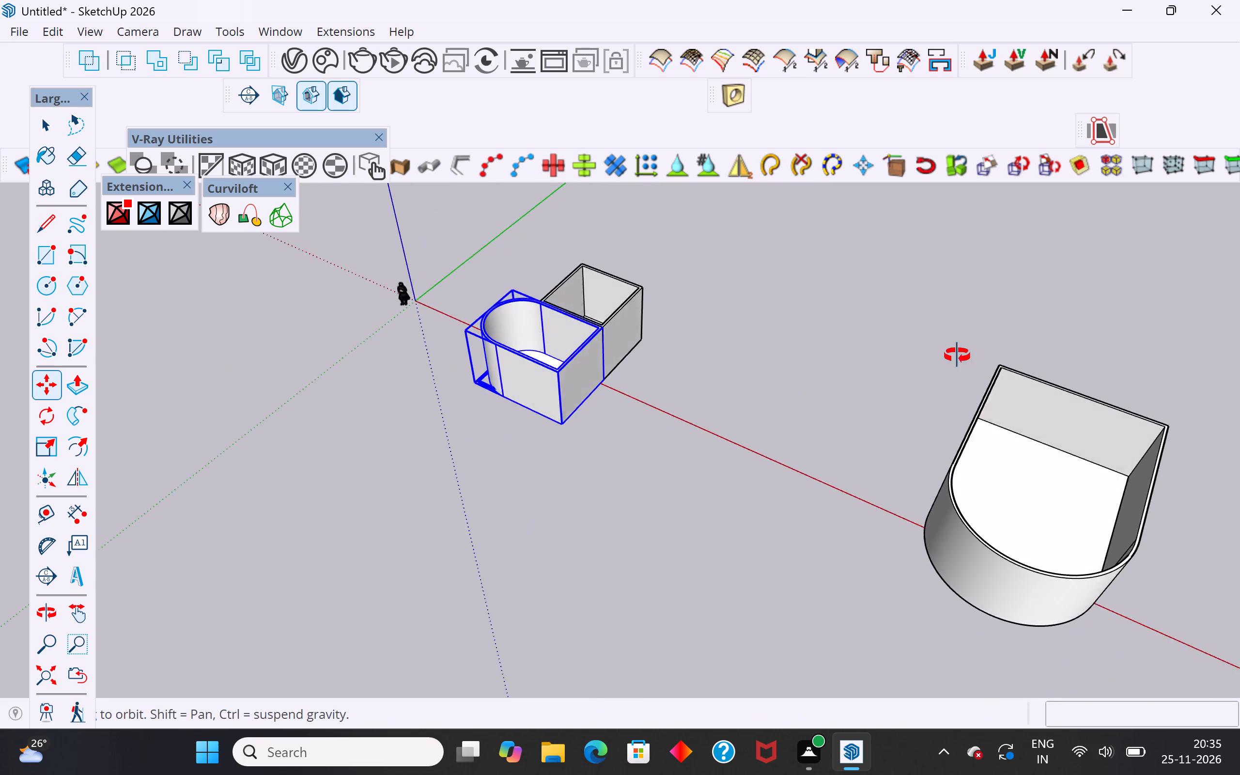
middle_drag(957, 356, 1042, 283)
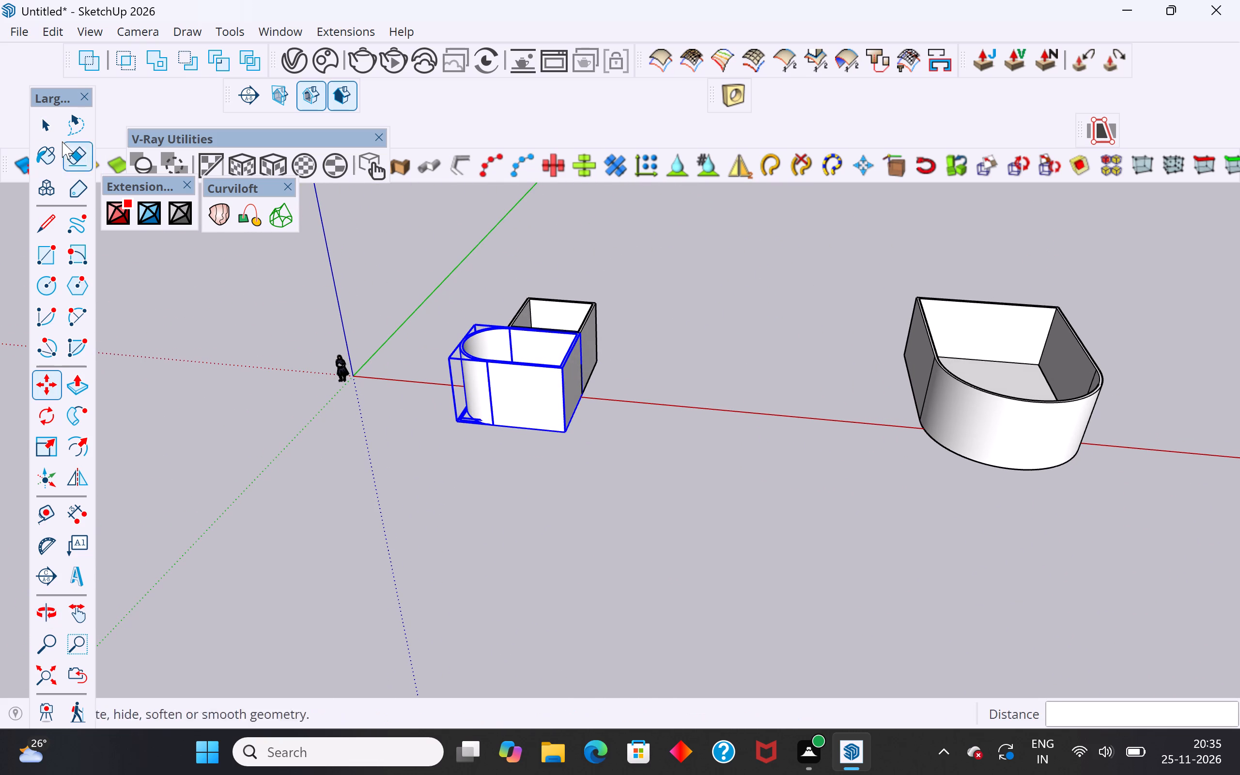
click(56, 126)
click(231, 385)
Push/Pull the top face of the small round-ended walls up by 6" inside their group.
middle_drag(569, 546, 652, 402)
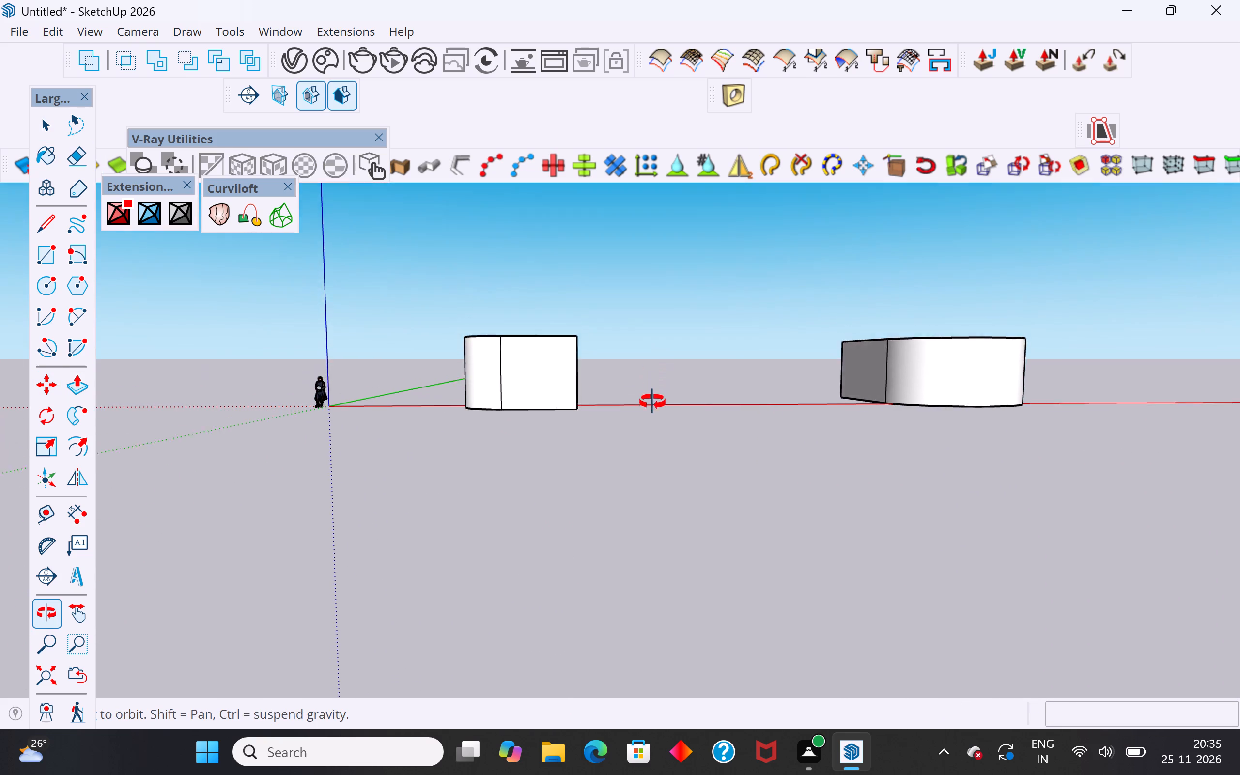
middle_drag(652, 402, 651, 409)
scroll(595, 377, up, 1)
middle_drag(597, 376, 483, 436)
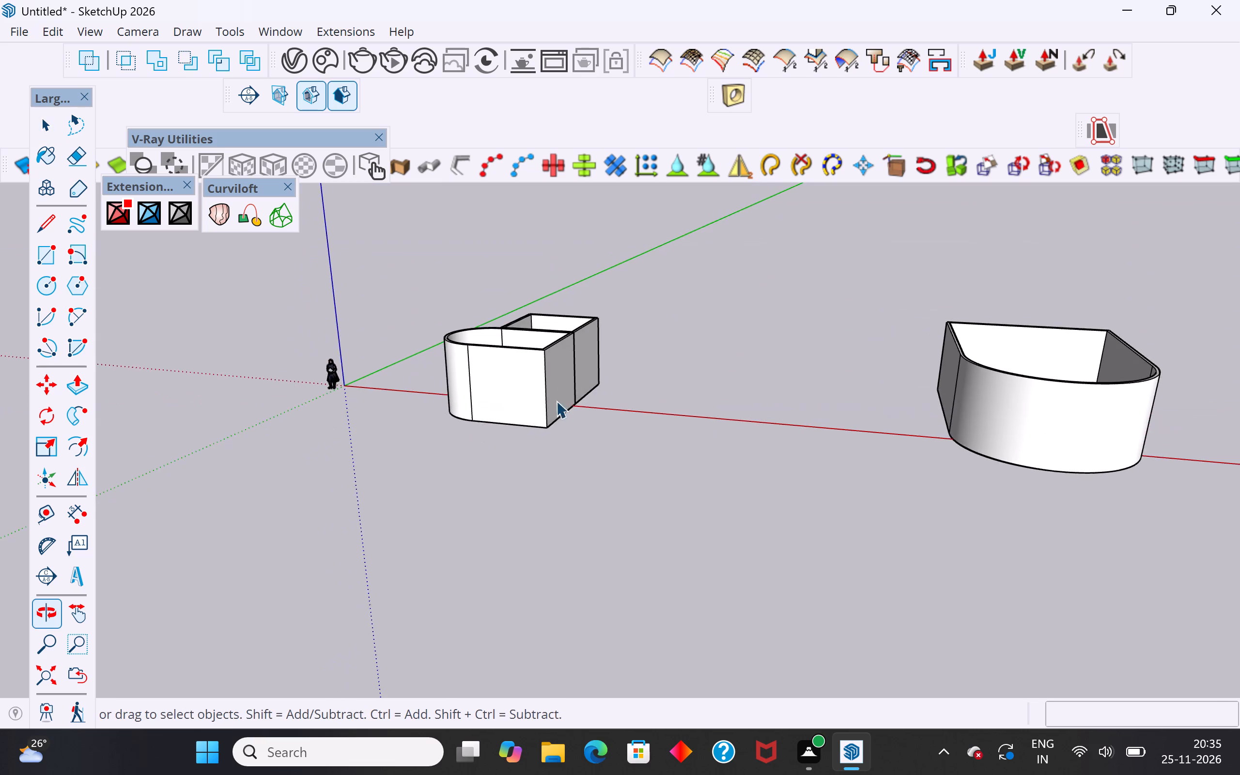
scroll(573, 368, up, 7)
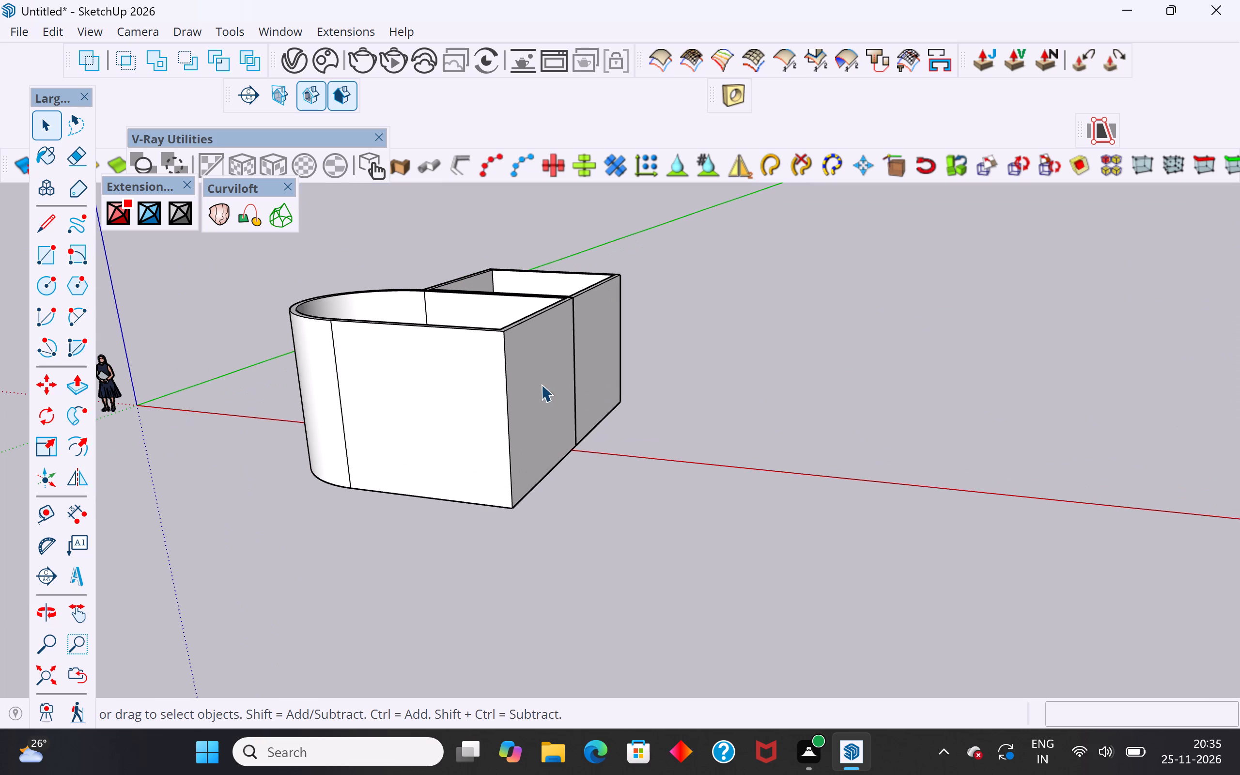
middle_drag(507, 389, 608, 532)
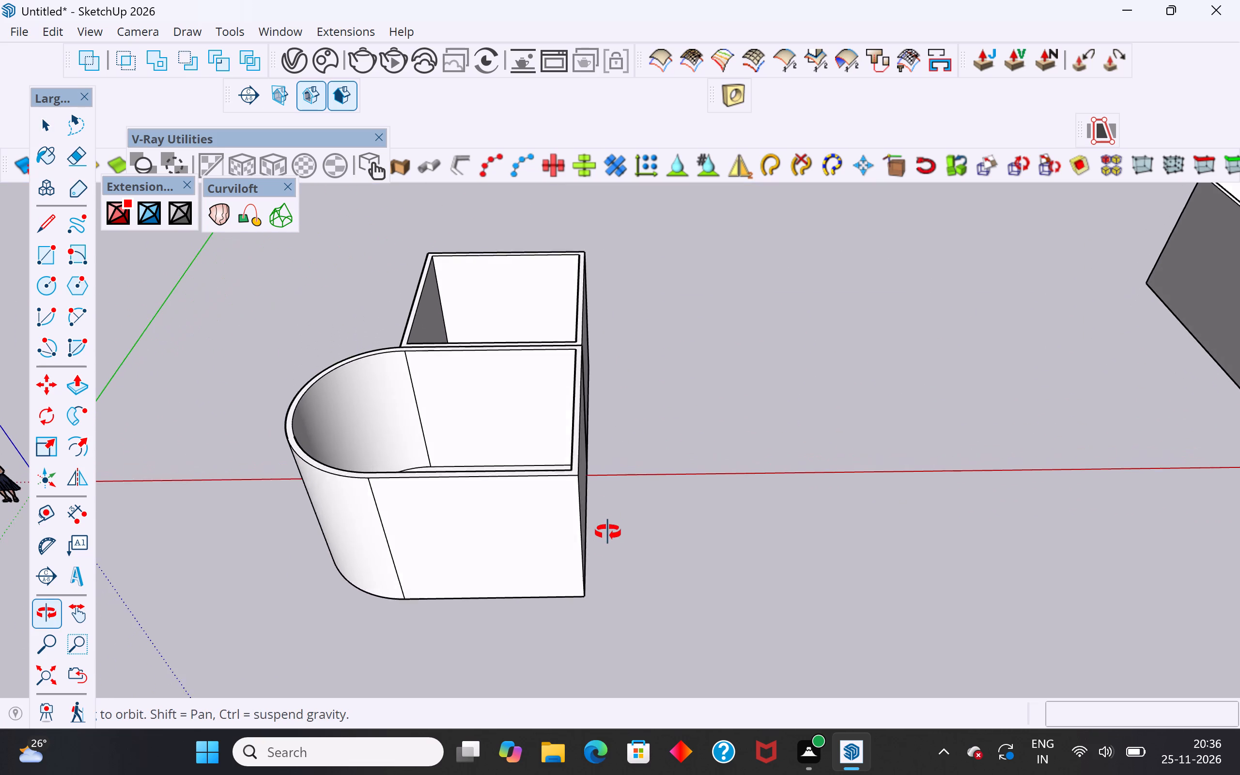
middle_drag(608, 532, 610, 537)
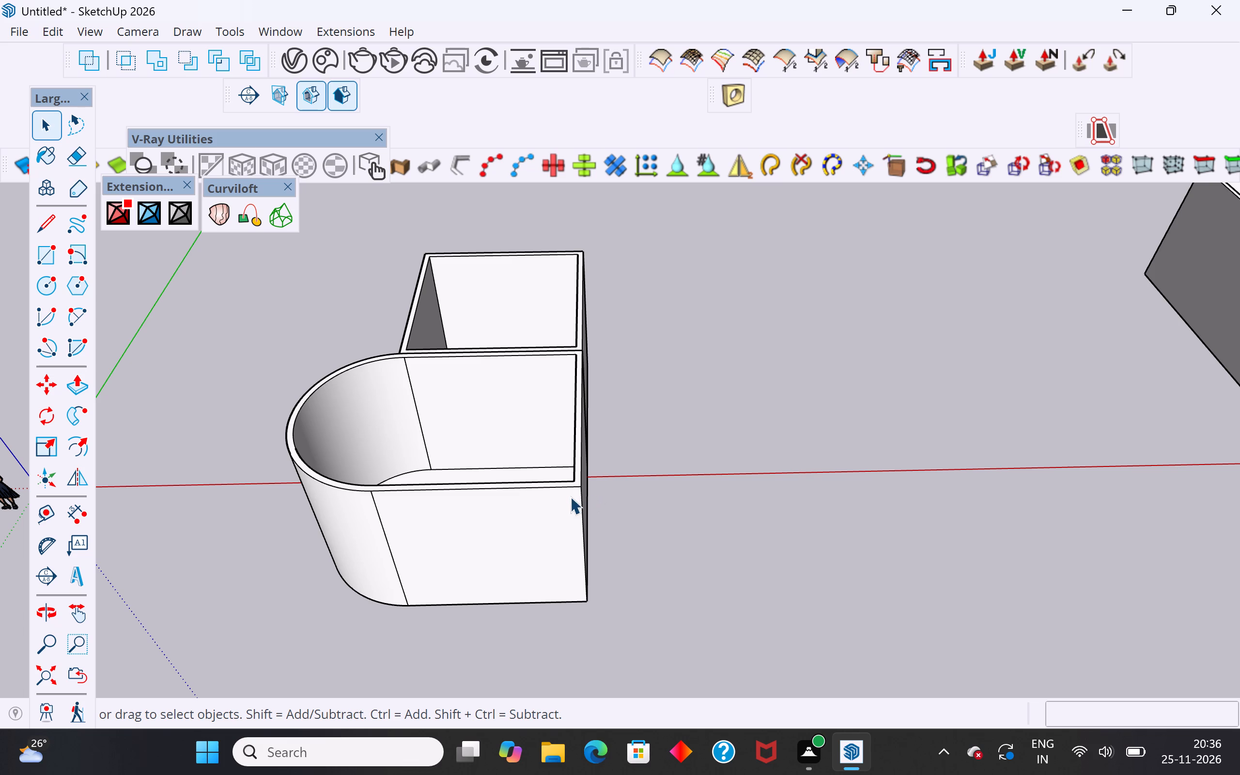
middle_drag(478, 505, 537, 374)
scroll(539, 449, up, 2)
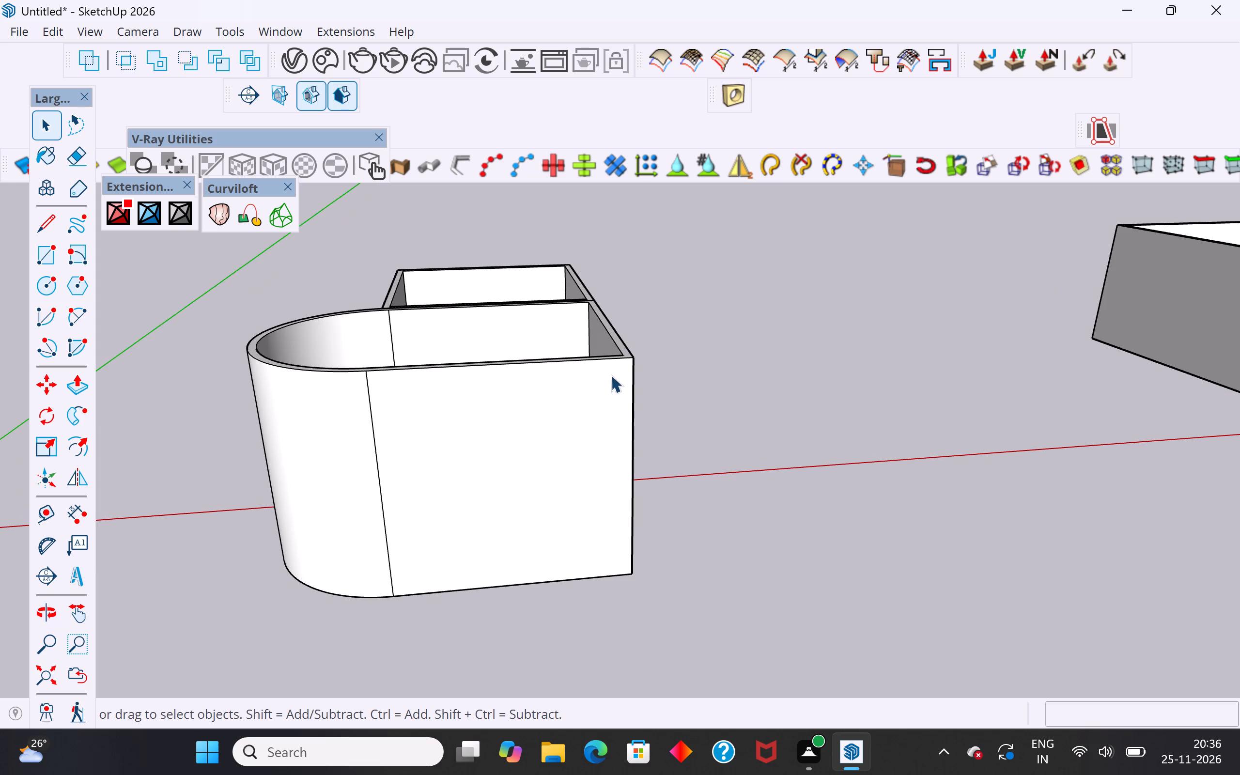
scroll(620, 362, up, 6)
scroll(732, 414, down, 5)
scroll(688, 398, up, 4)
scroll(643, 396, up, 5)
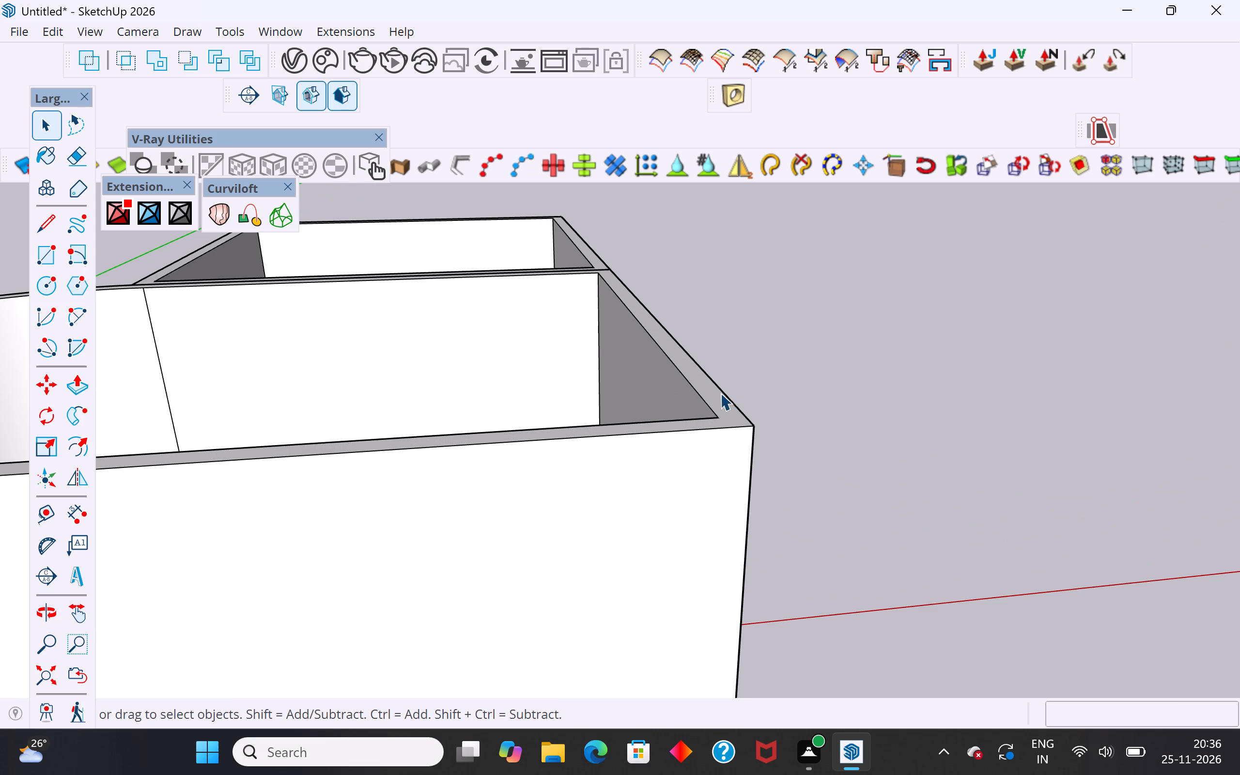
click(720, 393)
double_click(718, 402)
click(722, 409)
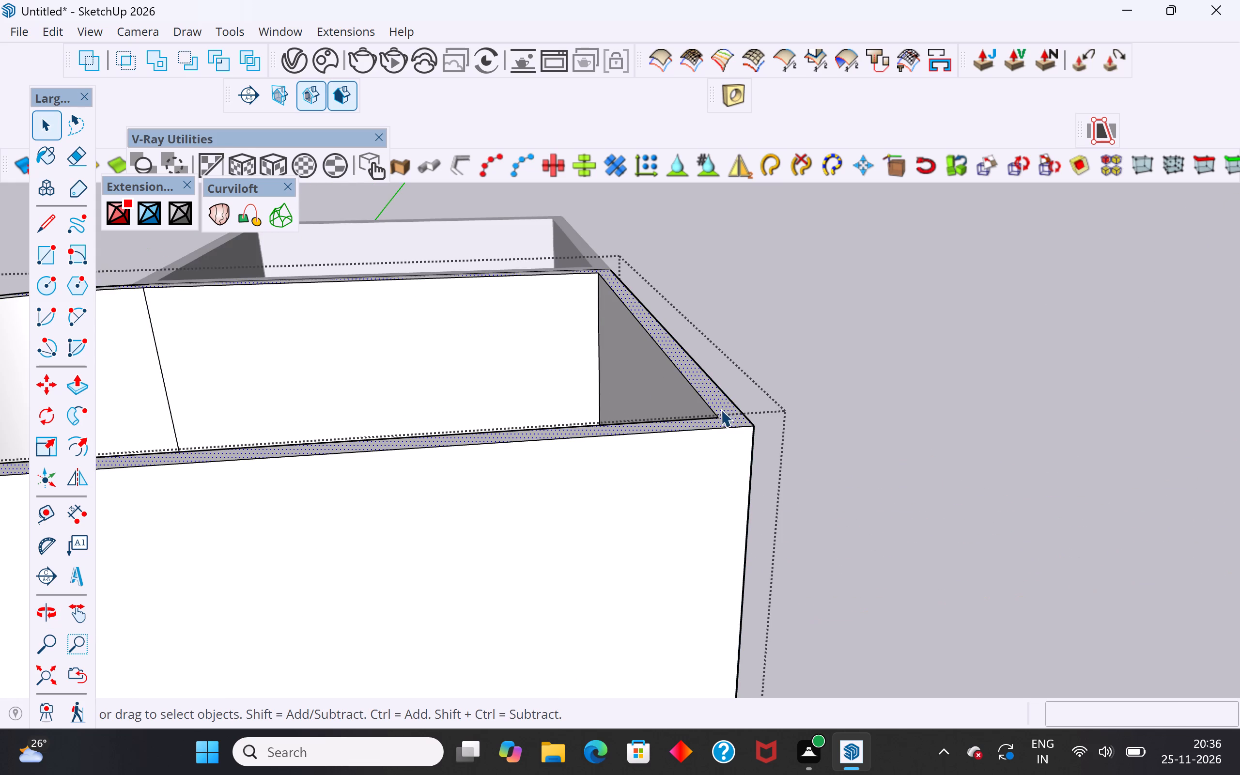
click(86, 386)
click(738, 412)
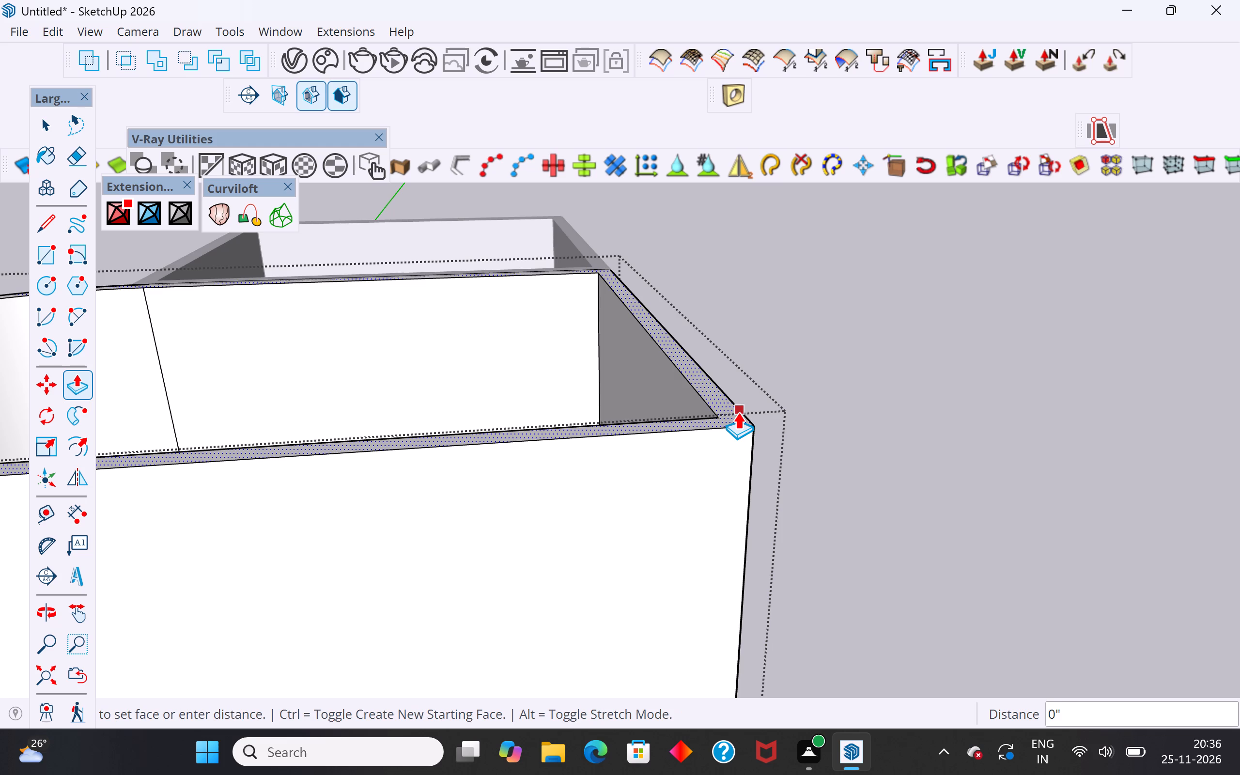
text(6")
key(Return)
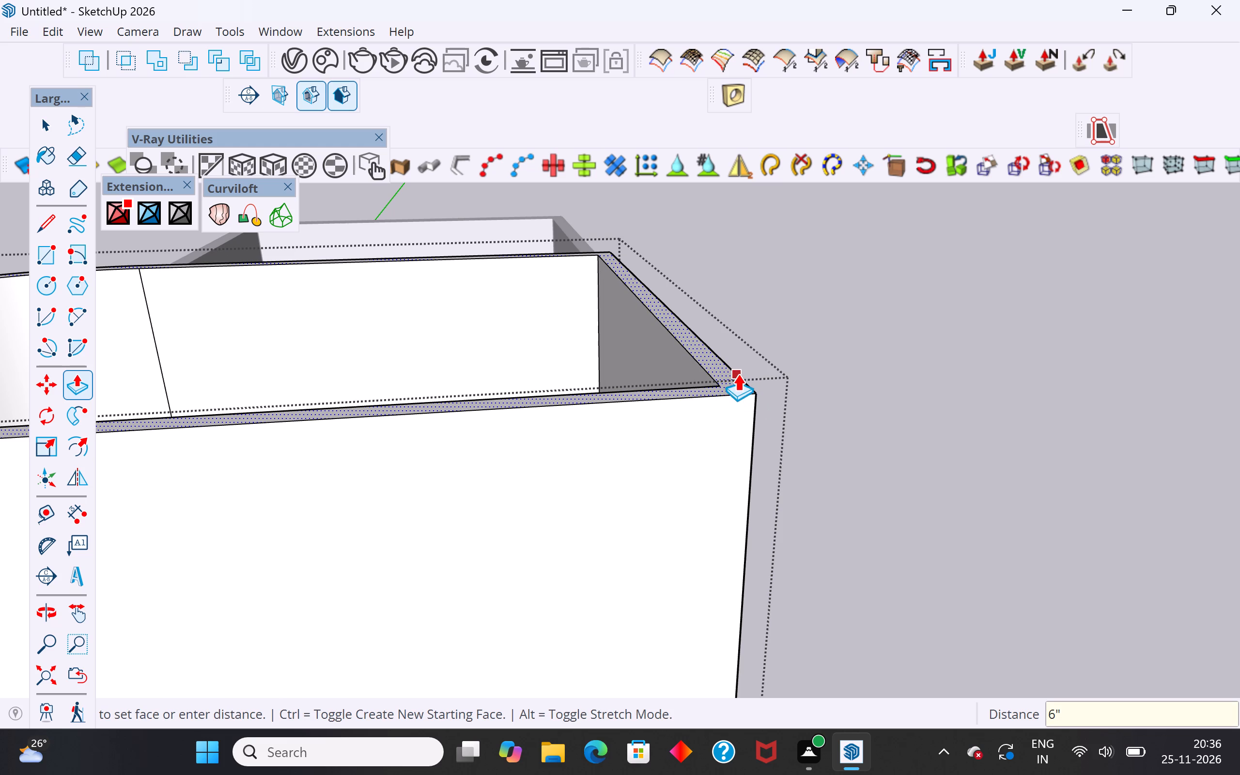
Extend the small round-ended walls upward by another 12' and leave their group.
click(734, 381)
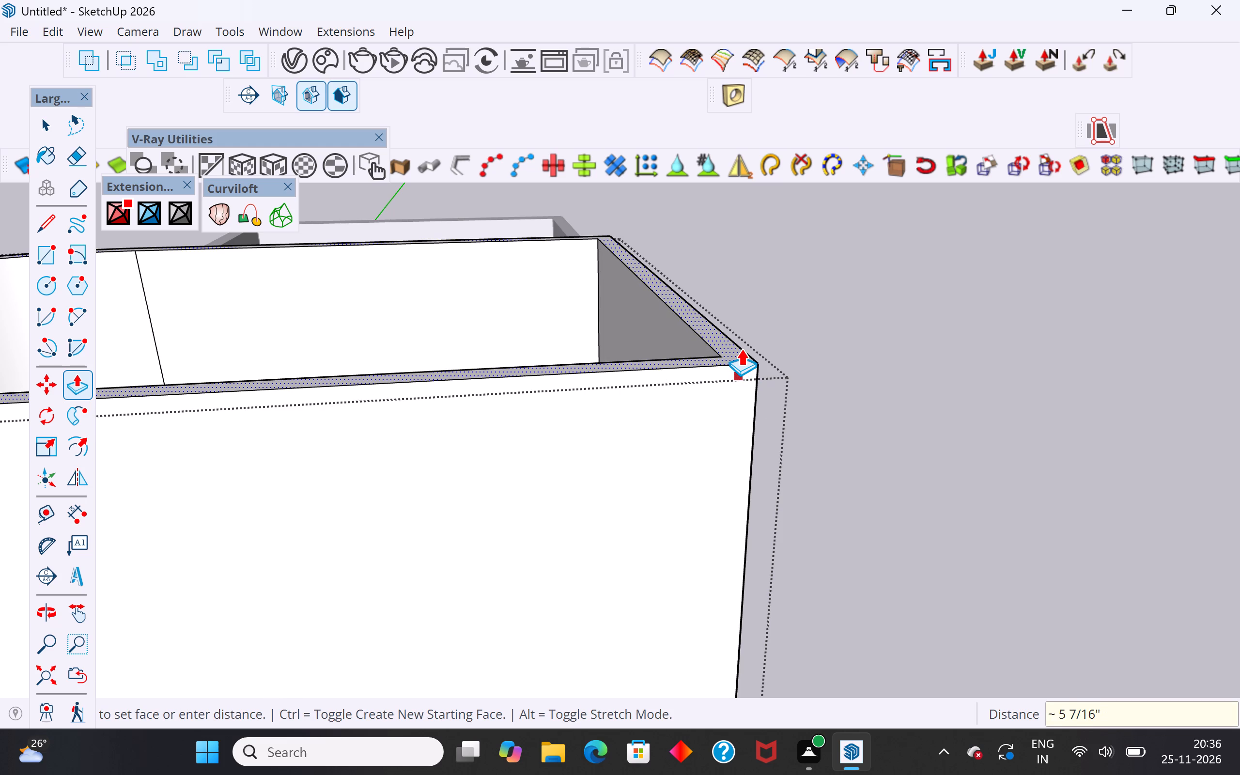
text(12')
key(Return)
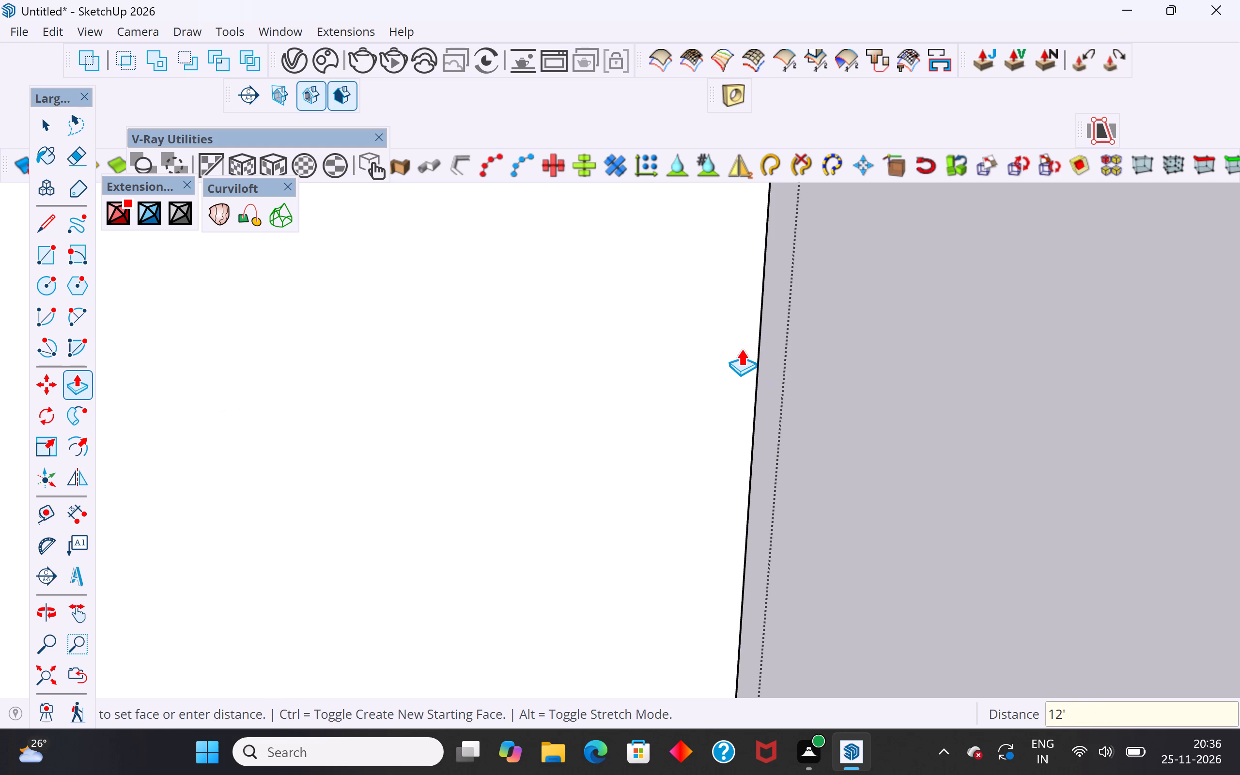
scroll(691, 565, down, 18)
middle_drag(935, 498, 895, 429)
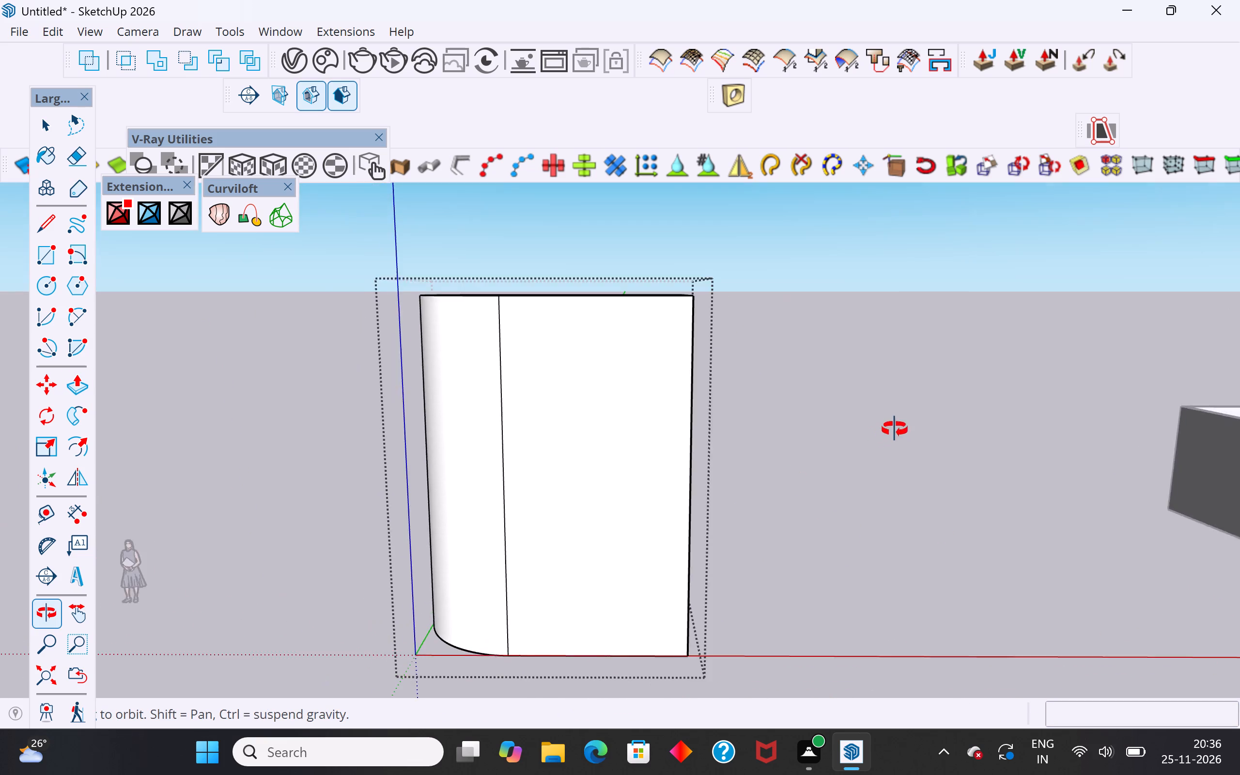
middle_drag(895, 429, 915, 384)
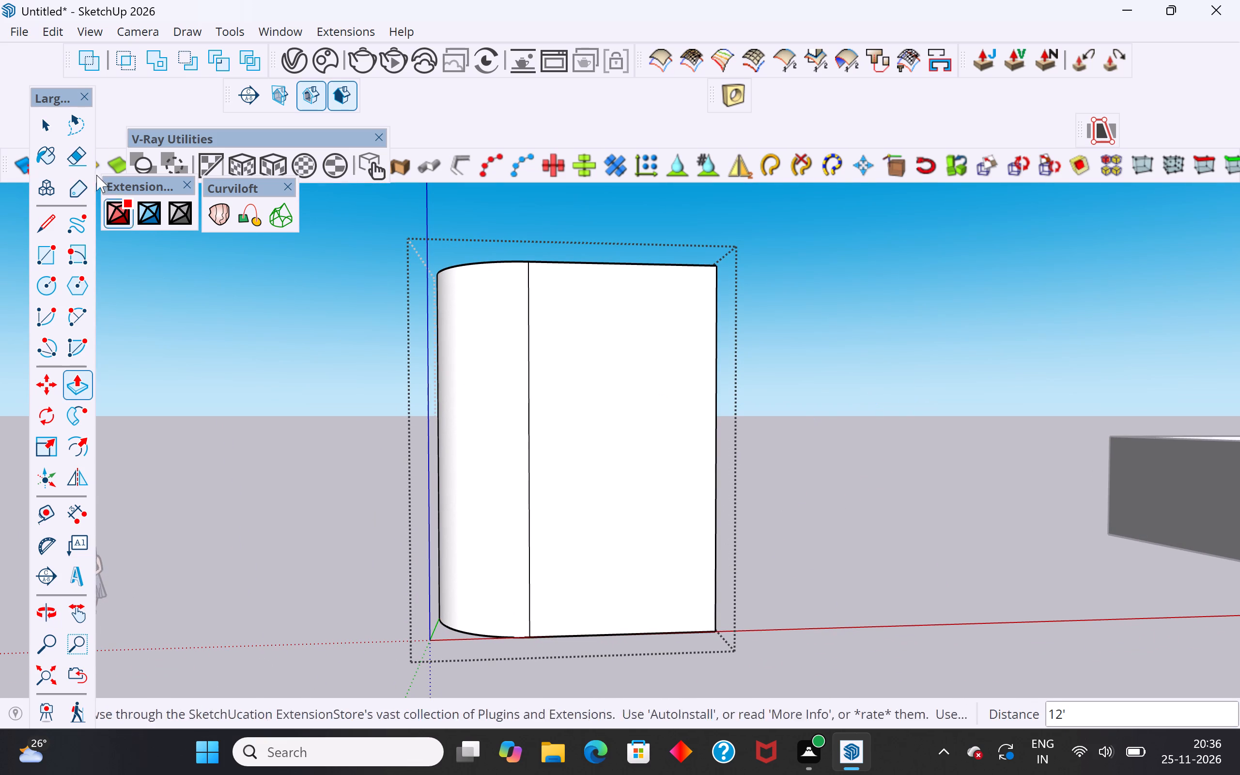
click(45, 127)
click(266, 439)
Examine the heightened round-ended walls and the adjoining square unit from the front, the side and above.
middle_drag(729, 496, 601, 626)
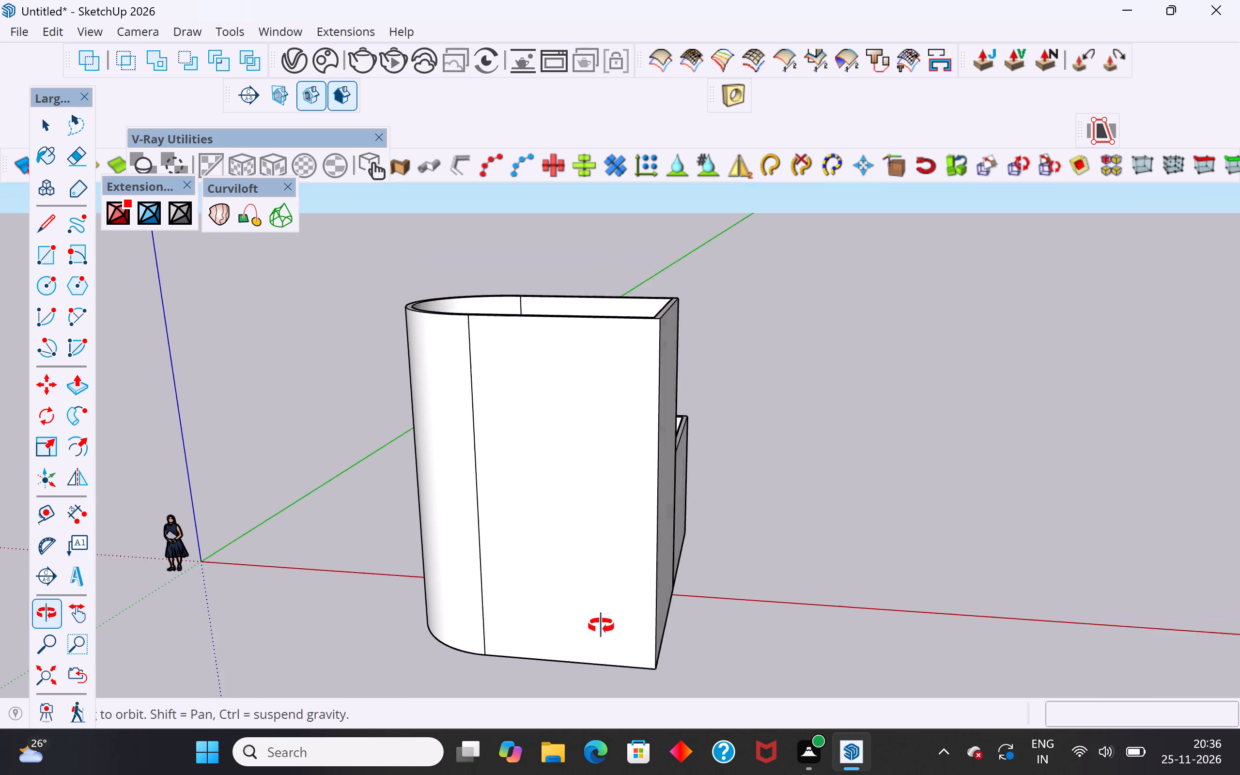
middle_drag(601, 626, 212, 643)
scroll(570, 441, up, 4)
middle_drag(763, 466, 661, 396)
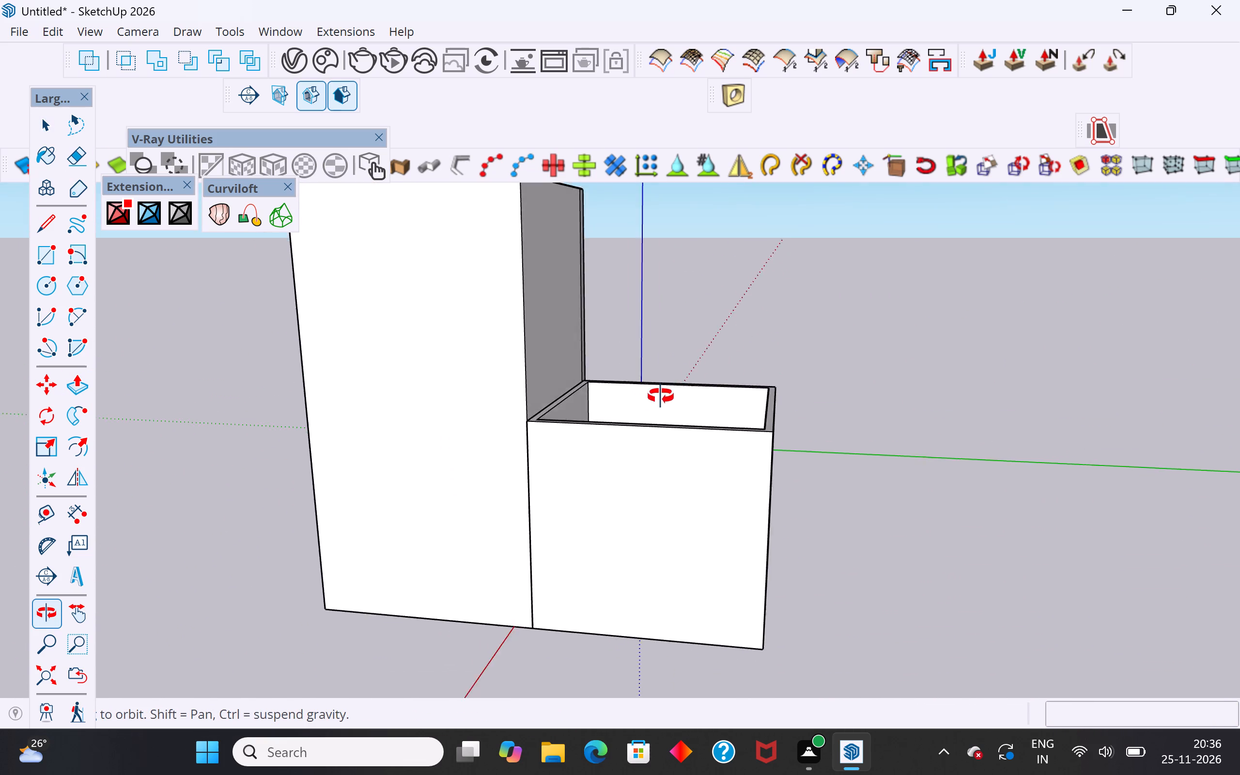
middle_drag(661, 396, 570, 613)
middle_drag(605, 563, 617, 513)
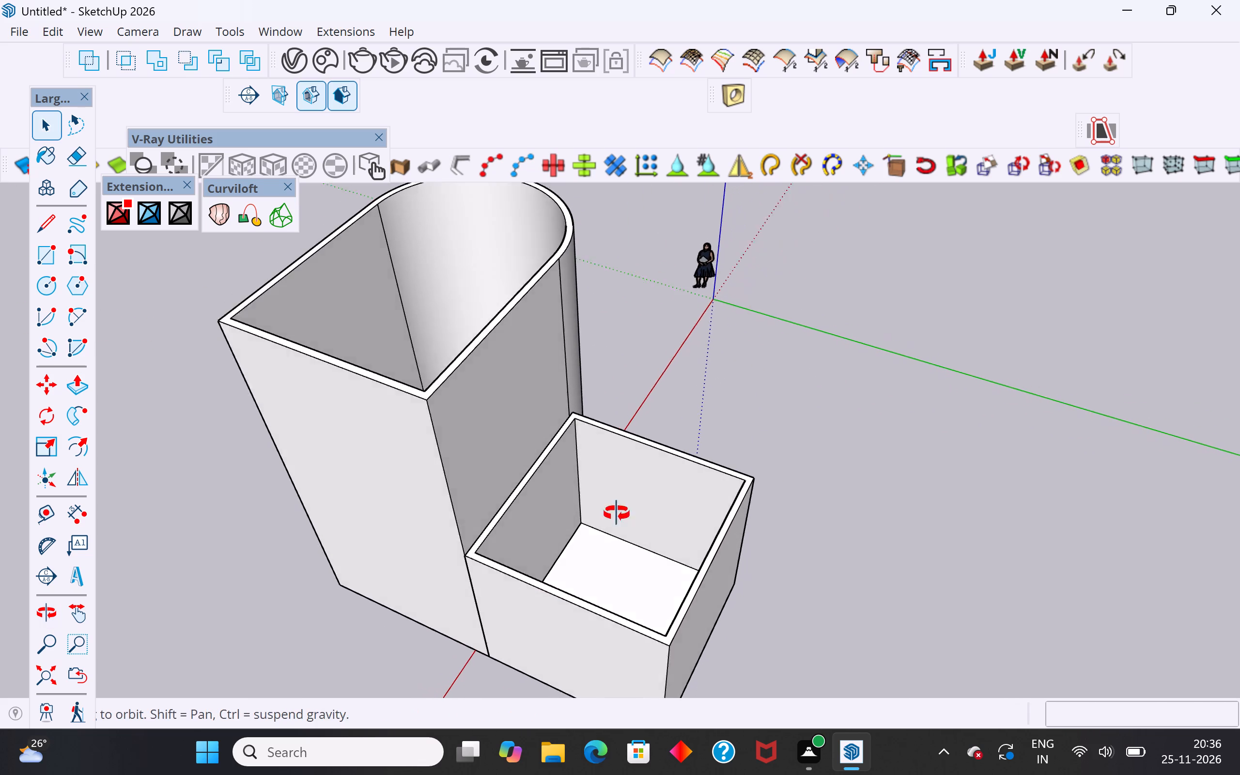
middle_drag(617, 513, 618, 504)
middle_drag(595, 568, 928, 542)
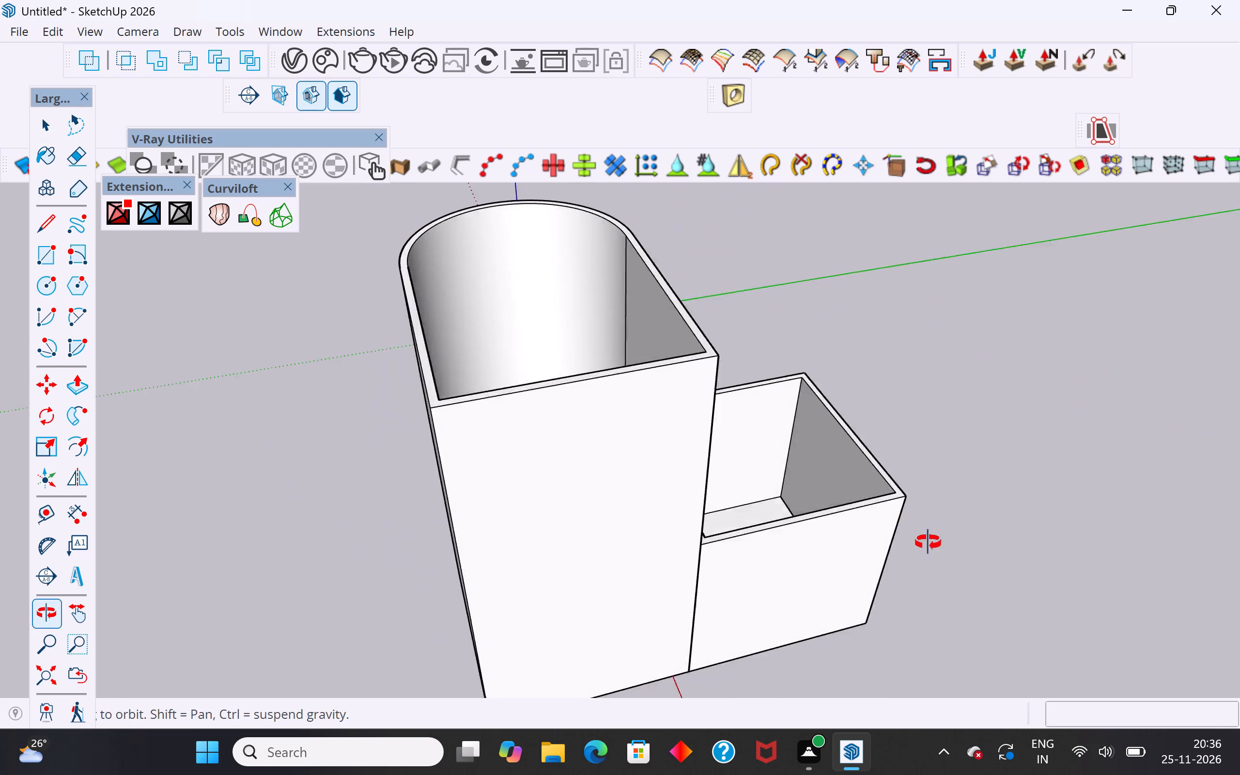
middle_drag(928, 542, 1090, 449)
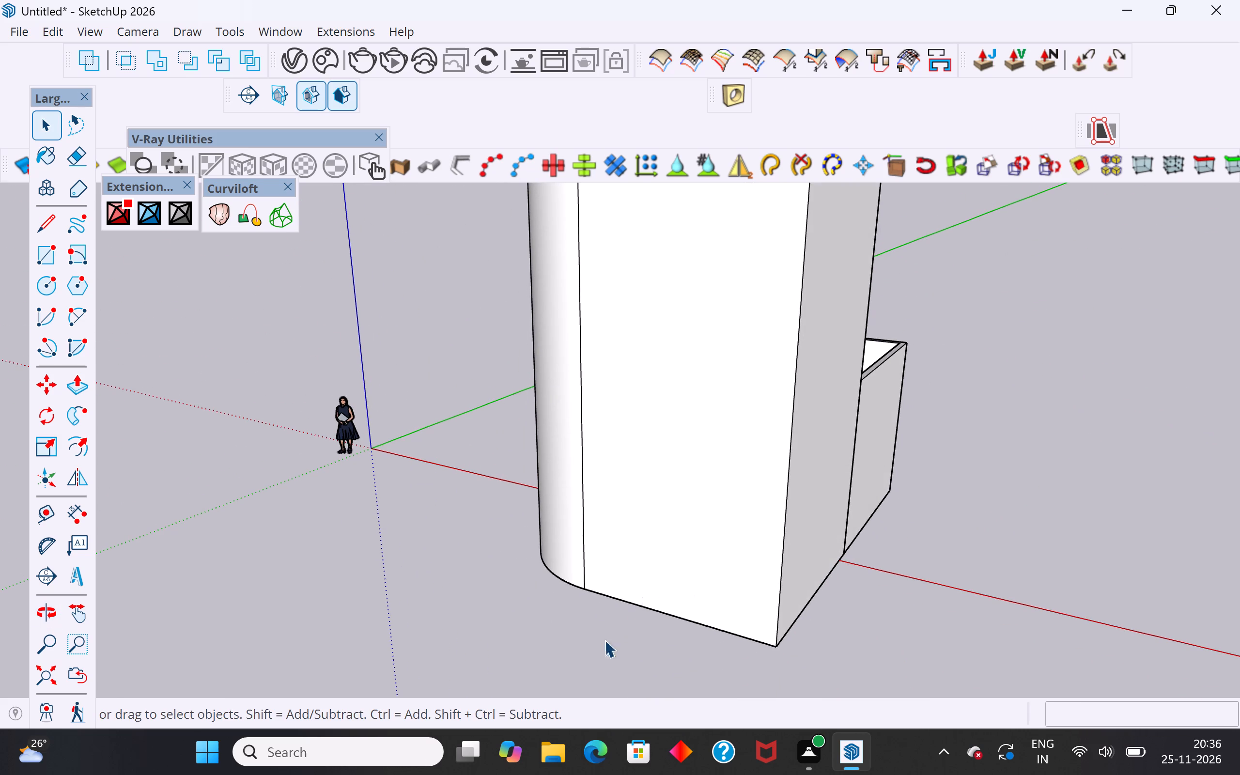
scroll(579, 658, down, 6)
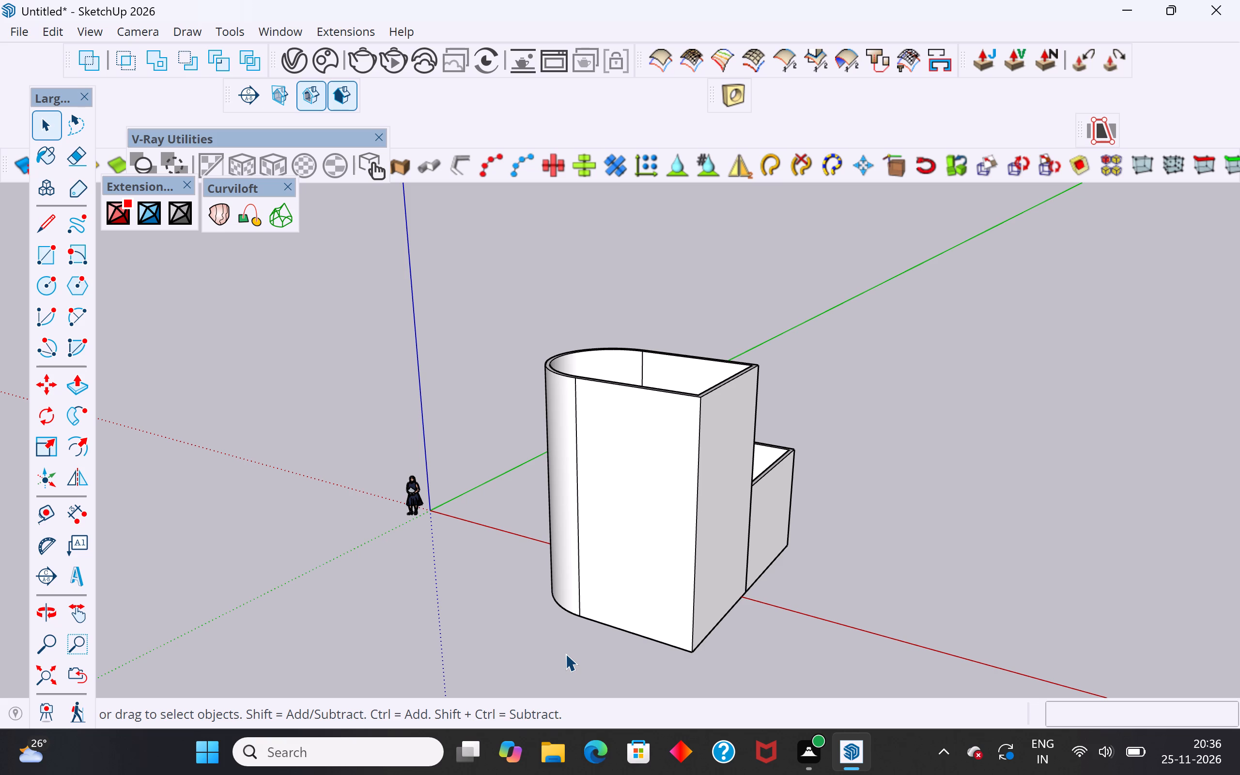
scroll(528, 593, down, 6)
middle_drag(611, 594, 705, 589)
scroll(632, 528, up, 3)
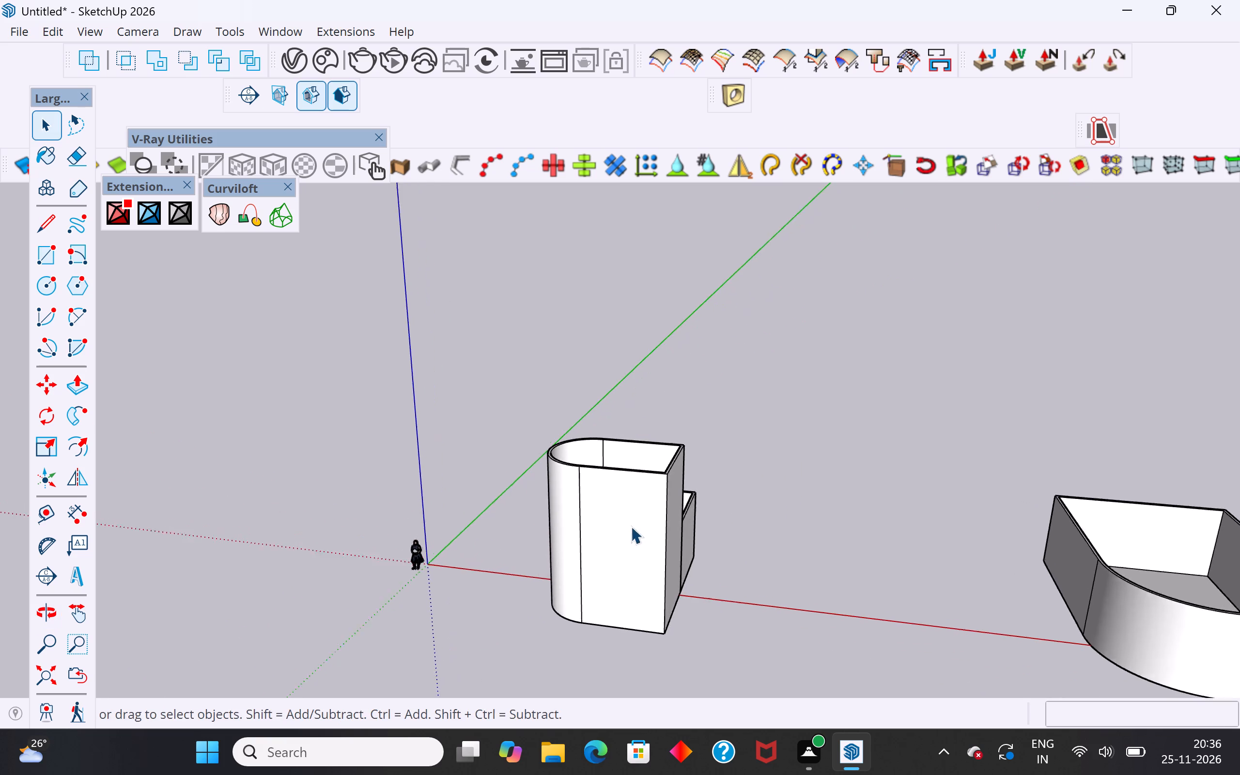
scroll(631, 526, up, 2)
middle_drag(799, 543, 489, 543)
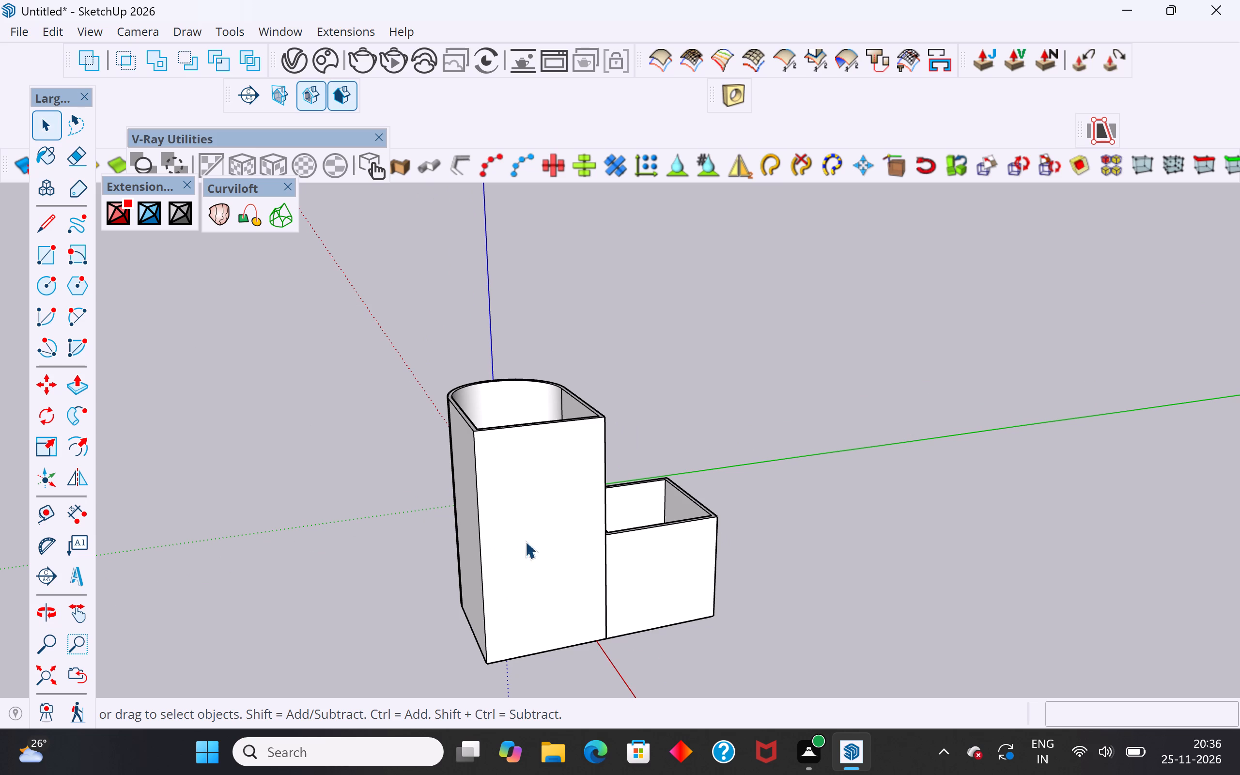
Copy the square floor slab straight up, matching its top corner with the inner top corner of the square walls.
scroll(686, 540, up, 3)
middle_drag(703, 560, 577, 614)
scroll(570, 574, up, 7)
middle_drag(545, 552, 423, 645)
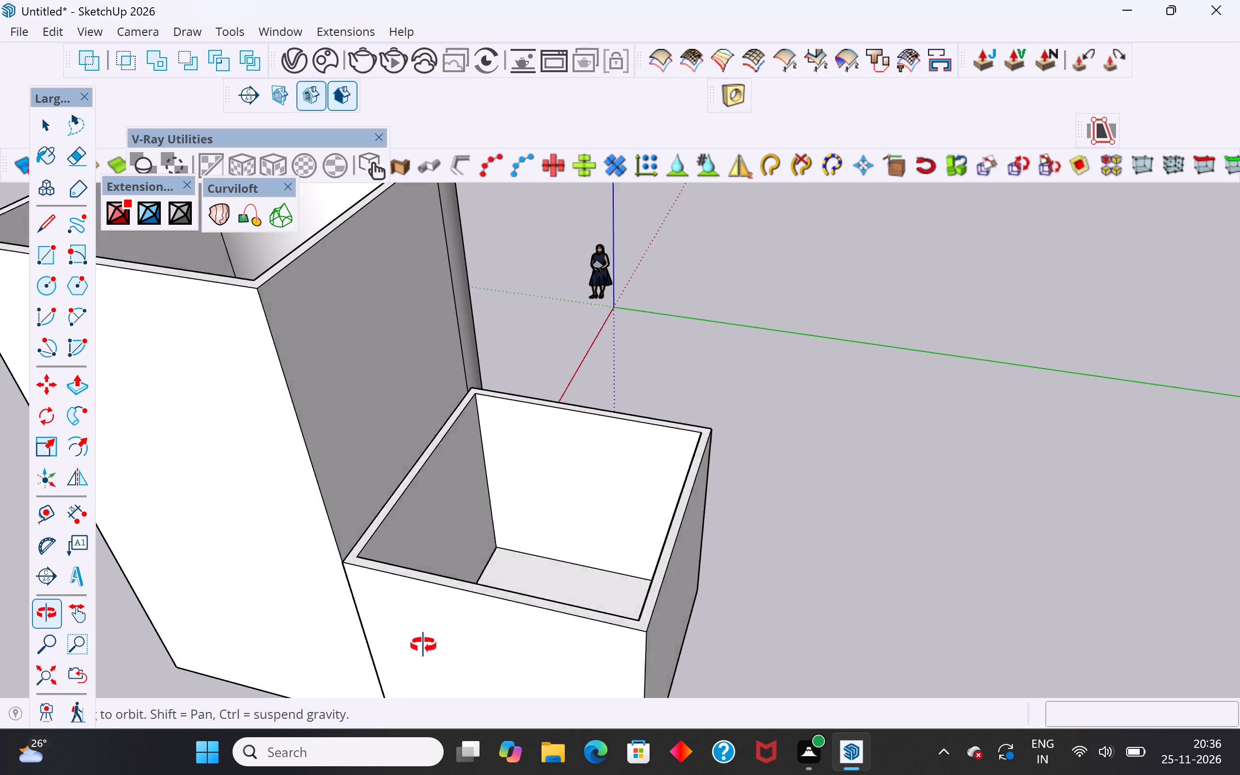
middle_drag(423, 645, 418, 648)
scroll(420, 585, up, 3)
middle_drag(528, 561, 491, 568)
click(530, 542)
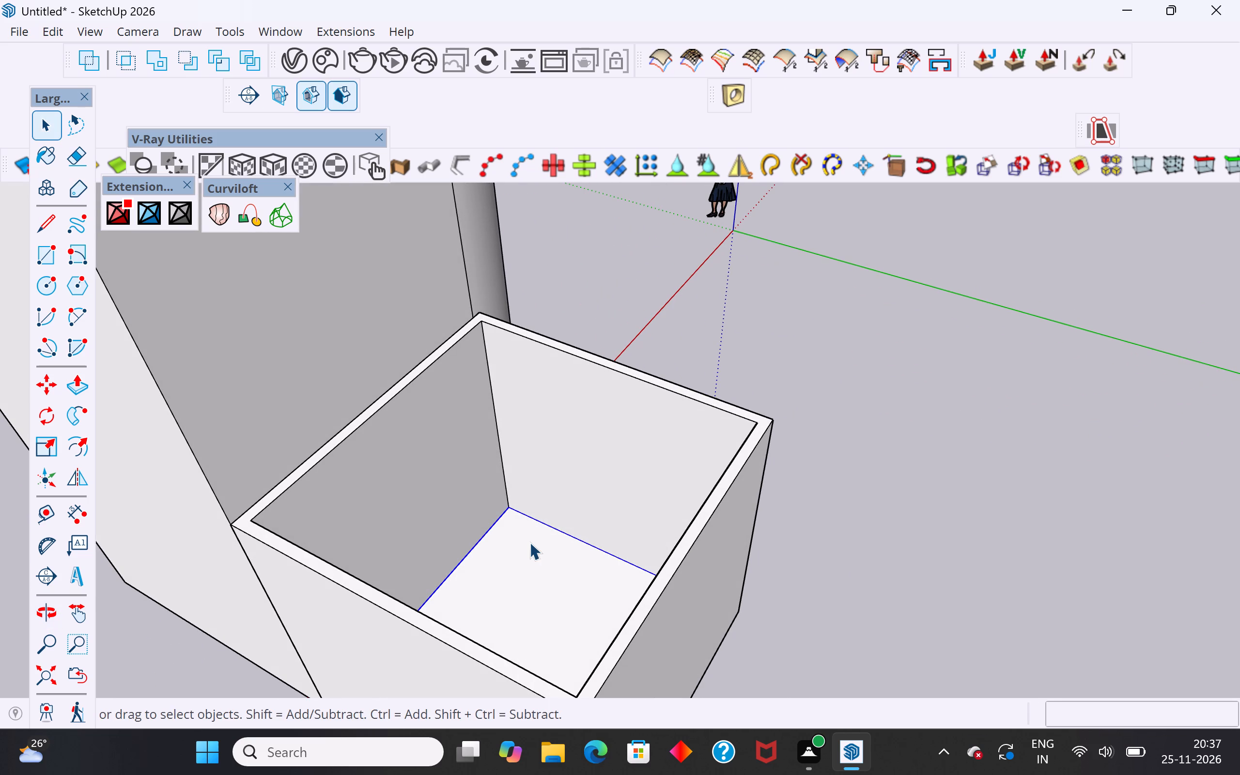
key(m)
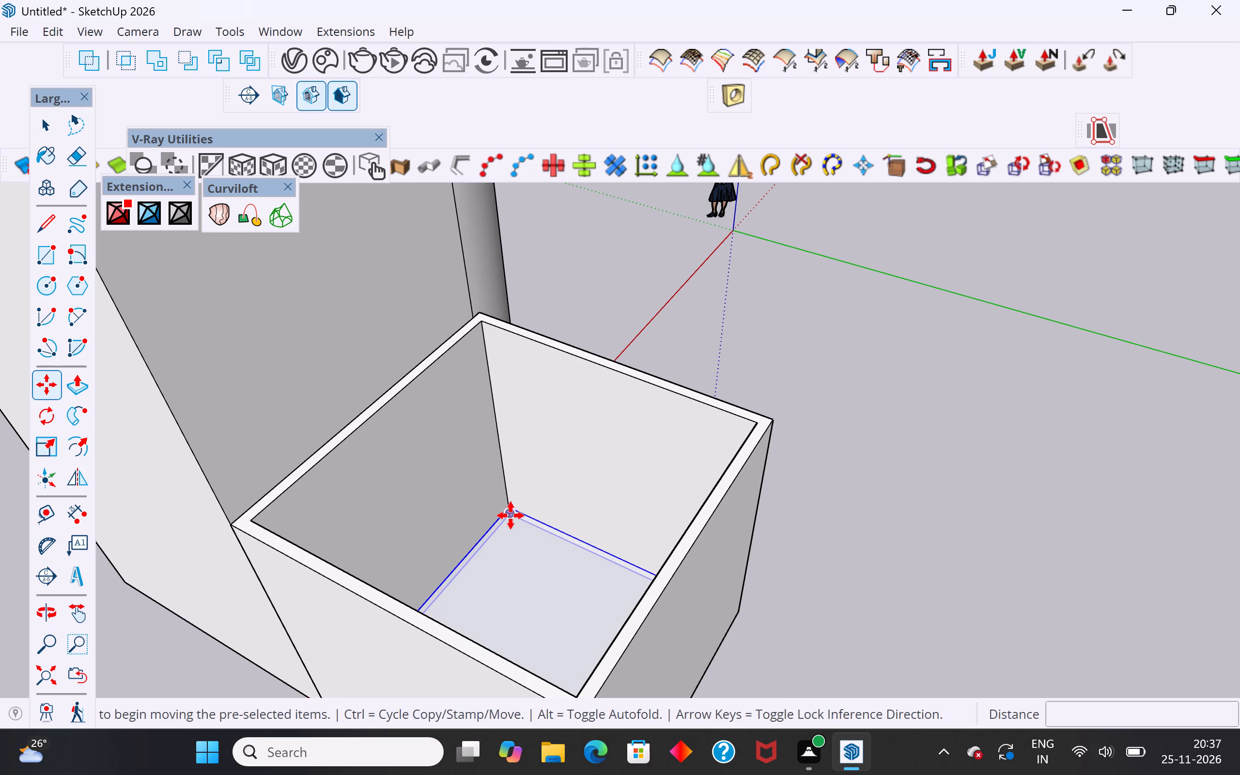
click(507, 513)
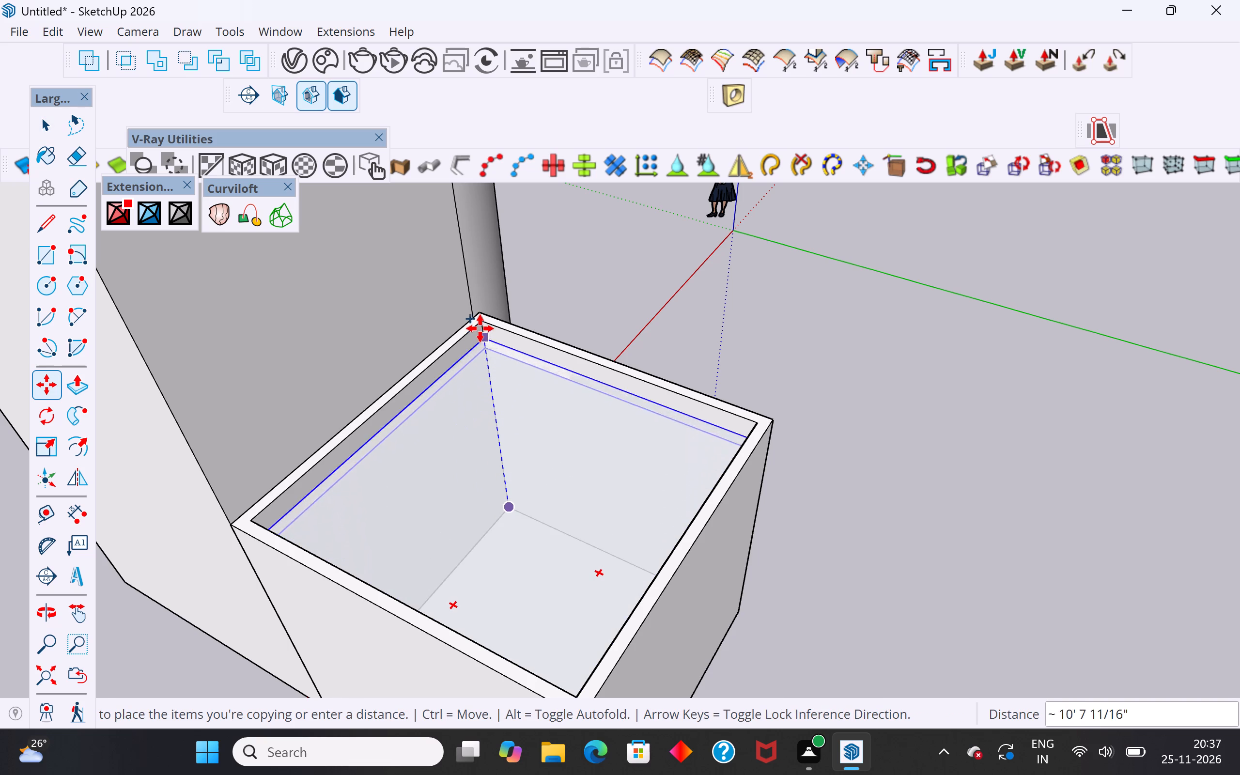
click(484, 324)
middle_drag(563, 487, 621, 326)
scroll(709, 401, up, 3)
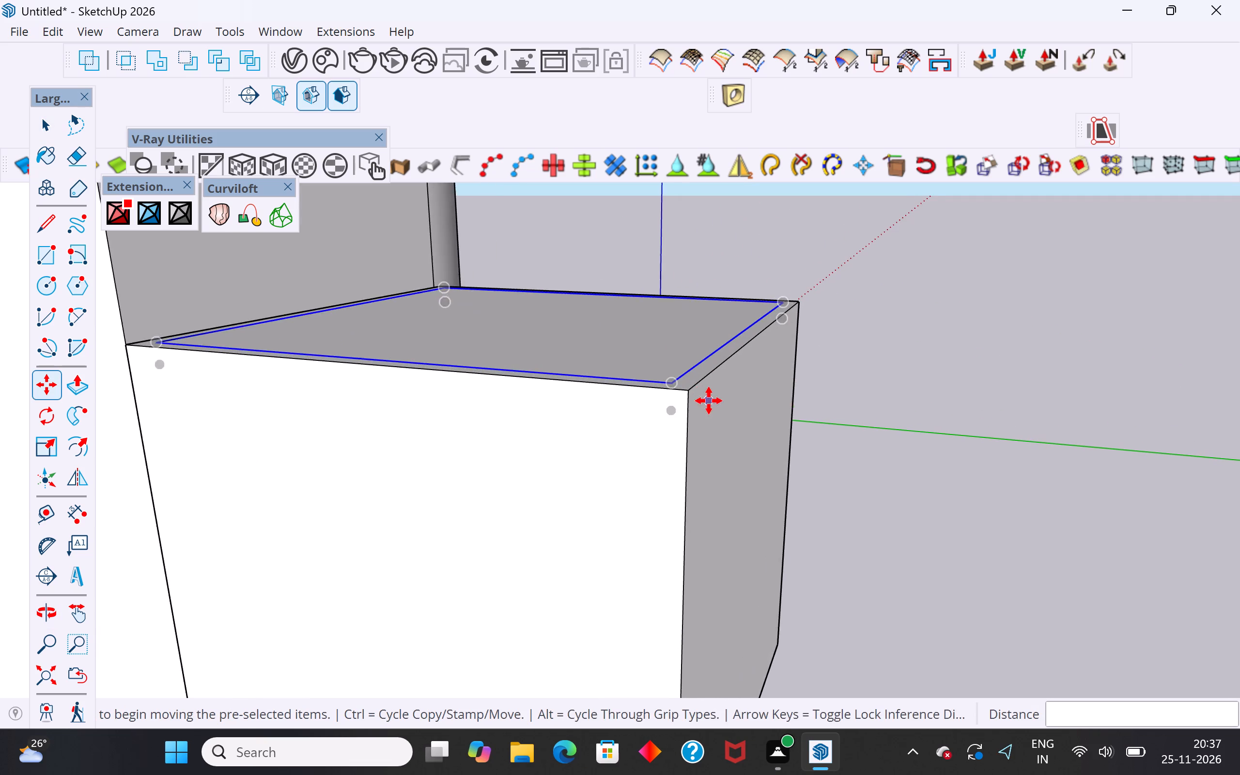
scroll(709, 401, up, 4)
middle_drag(684, 378, 849, 295)
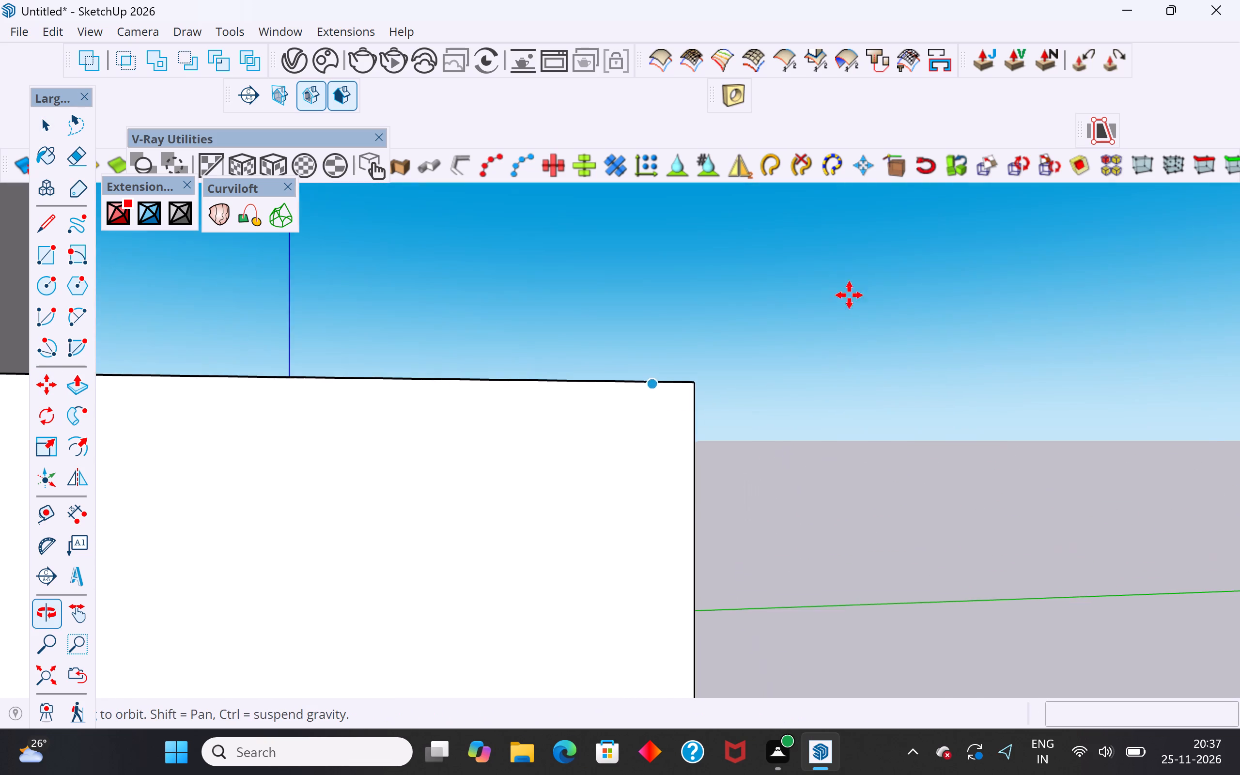
Move the copied square slab straight up by about 6" from its top corner at the square walls' inner corner.
middle_drag(849, 295, 857, 285)
middle_drag(647, 406, 679, 450)
click(654, 380)
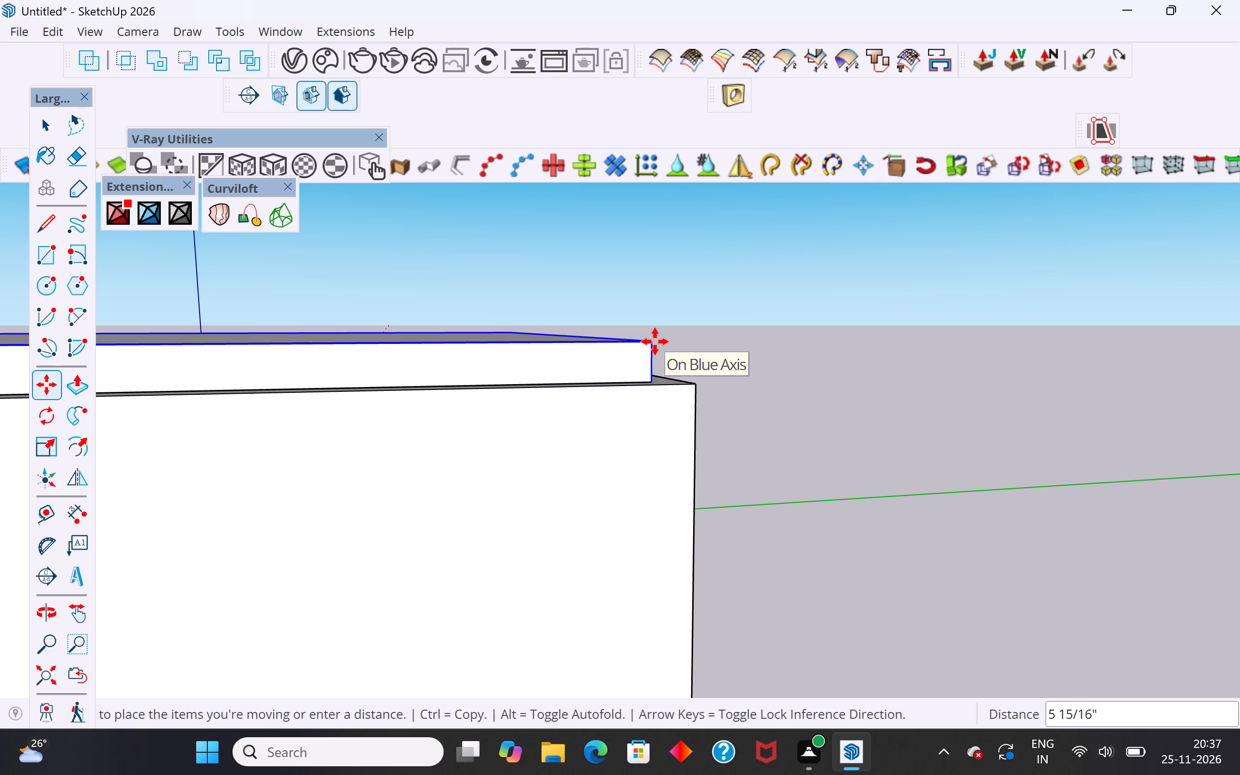
click(655, 341)
Align the raised slab's bottom corner exactly with the inner top corner of the square walls and clear the selection.
scroll(632, 384, up, 9)
middle_drag(662, 401, 681, 537)
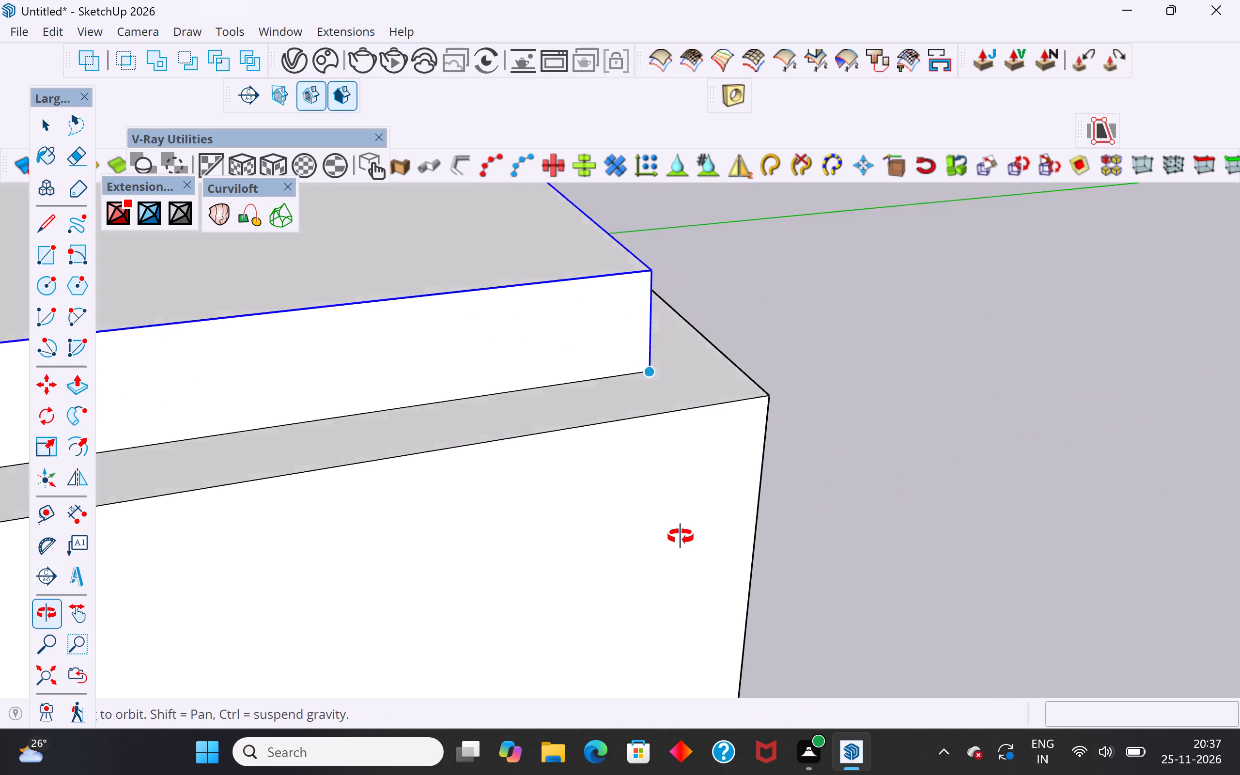
middle_drag(681, 537, 681, 538)
scroll(648, 389, up, 18)
middle_drag(697, 345, 722, 267)
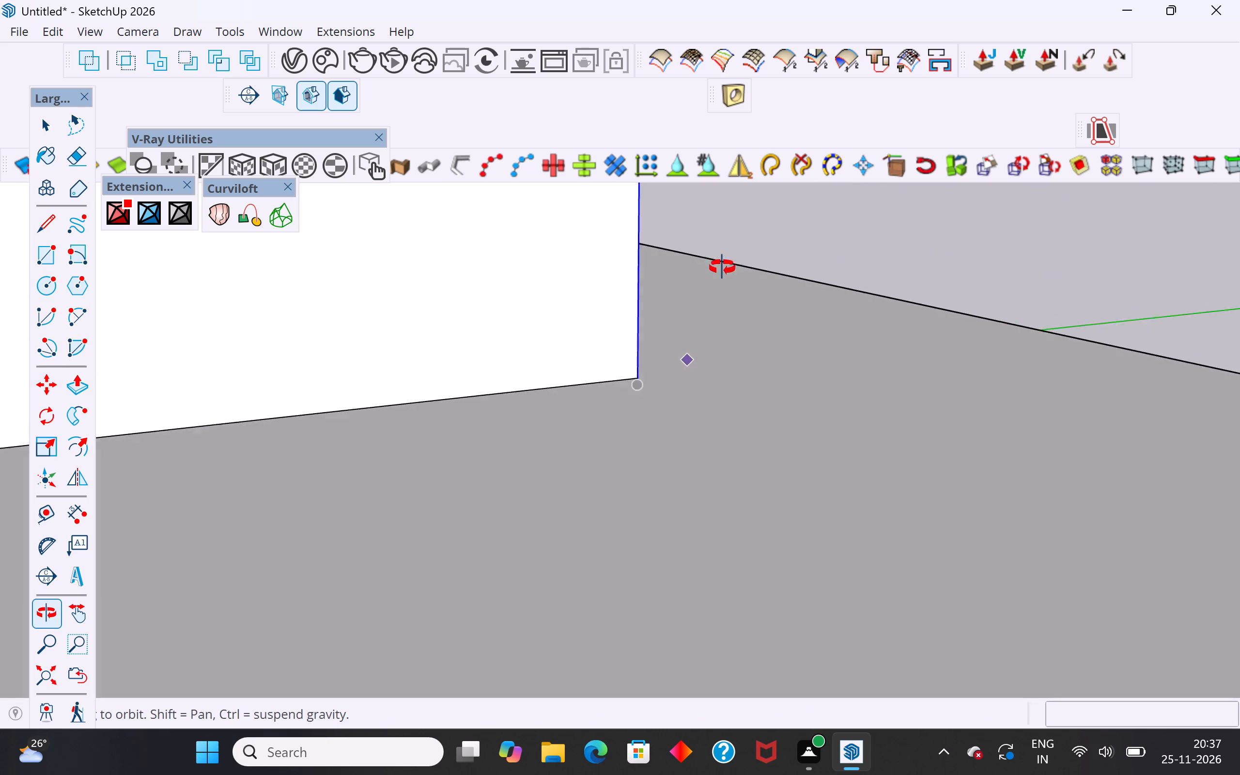
middle_drag(722, 267, 721, 267)
scroll(604, 358, up, 6)
click(666, 395)
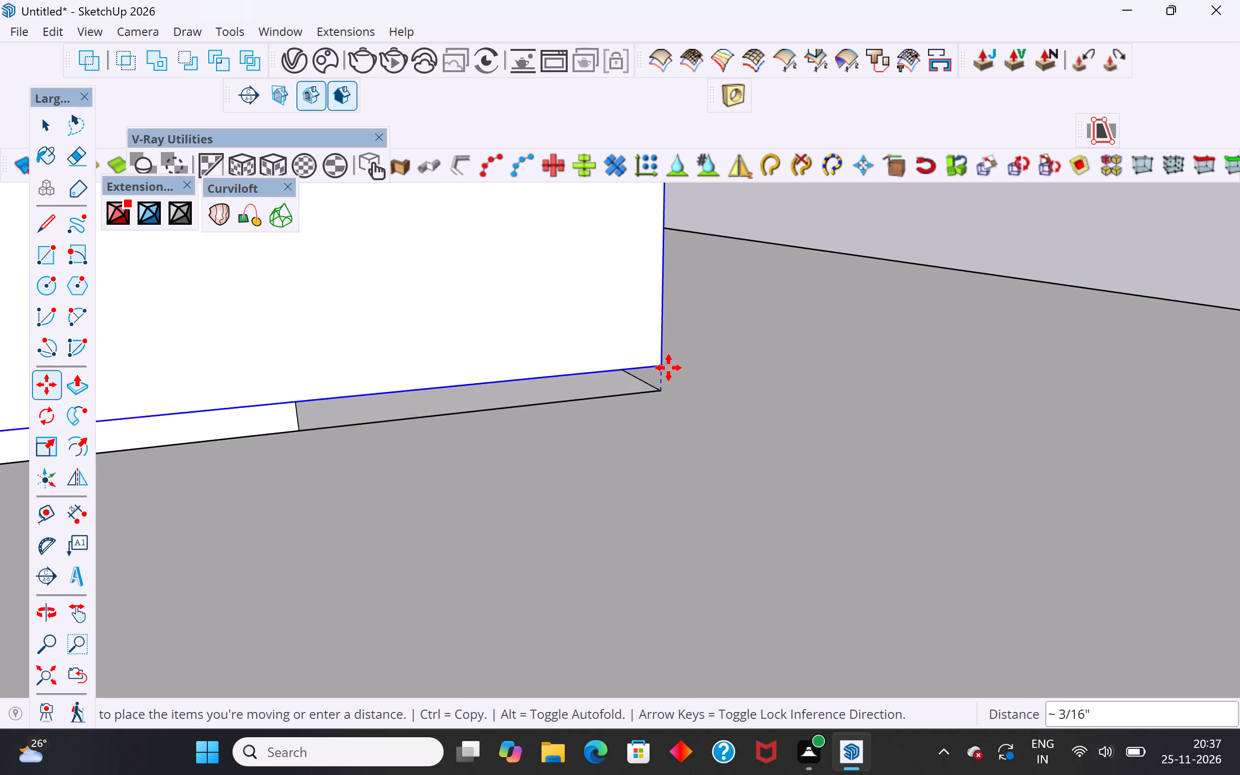
scroll(656, 403, up, 2)
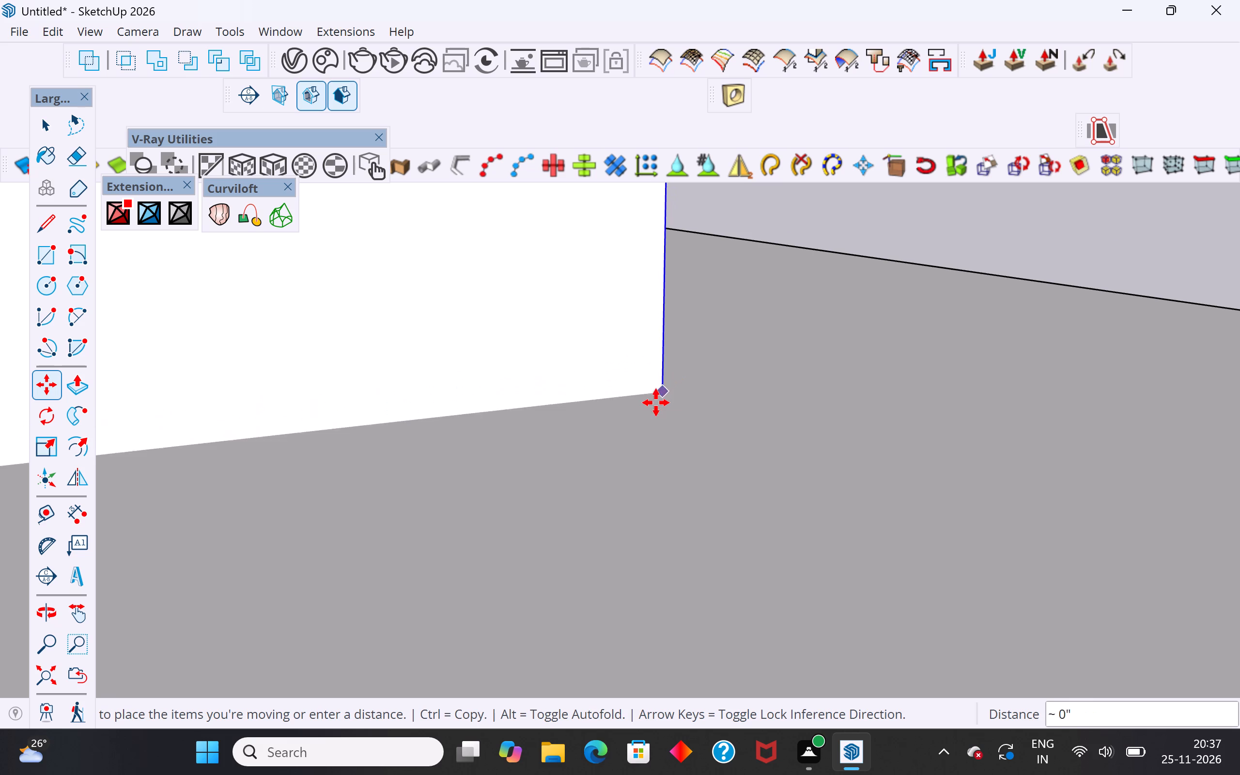
scroll(656, 403, up, 8)
middle_drag(666, 384, 713, 315)
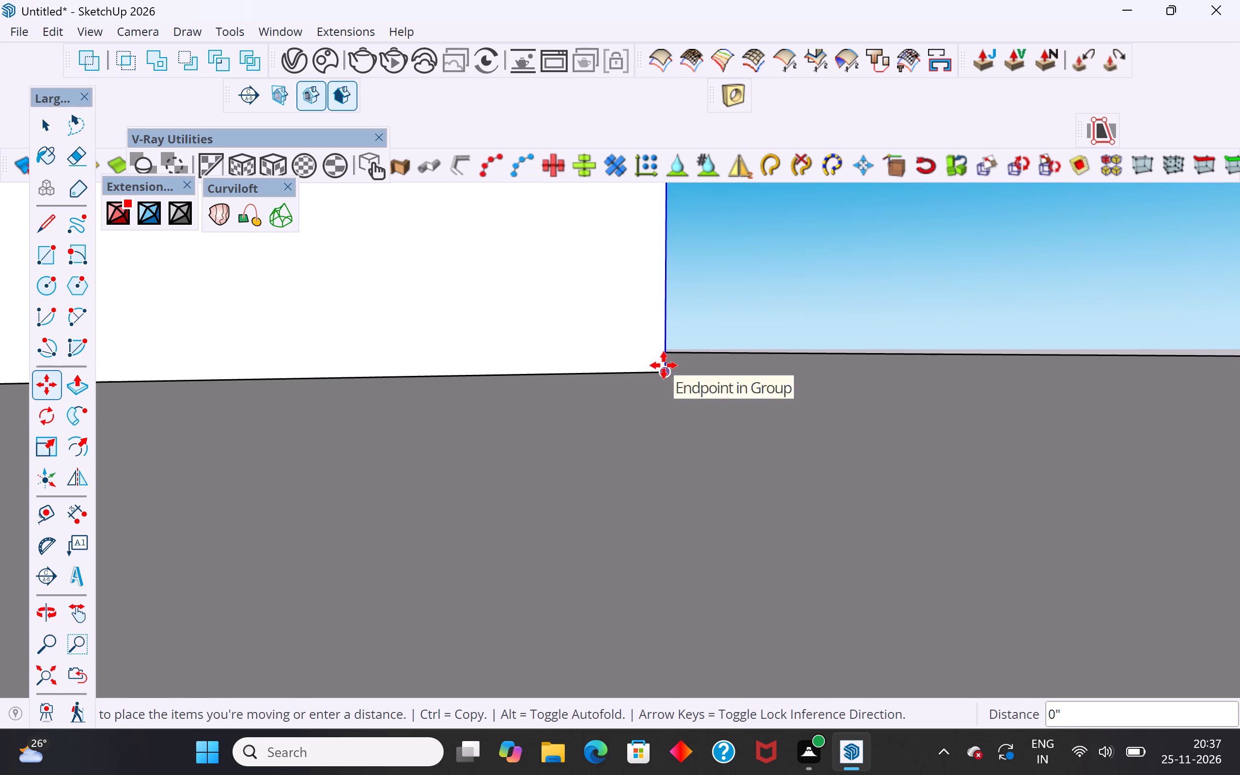
click(664, 365)
scroll(650, 436, down, 20)
scroll(650, 436, down, 5)
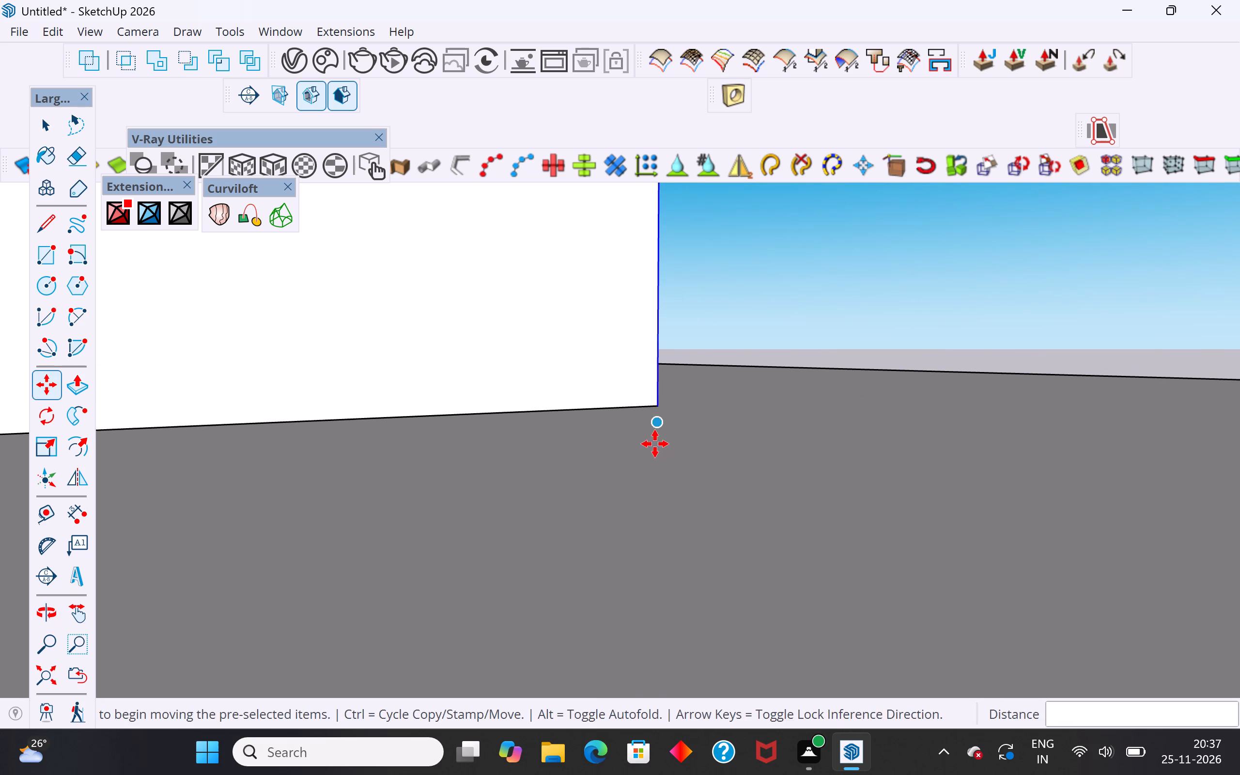
scroll(655, 444, down, 20)
scroll(655, 444, down, 2)
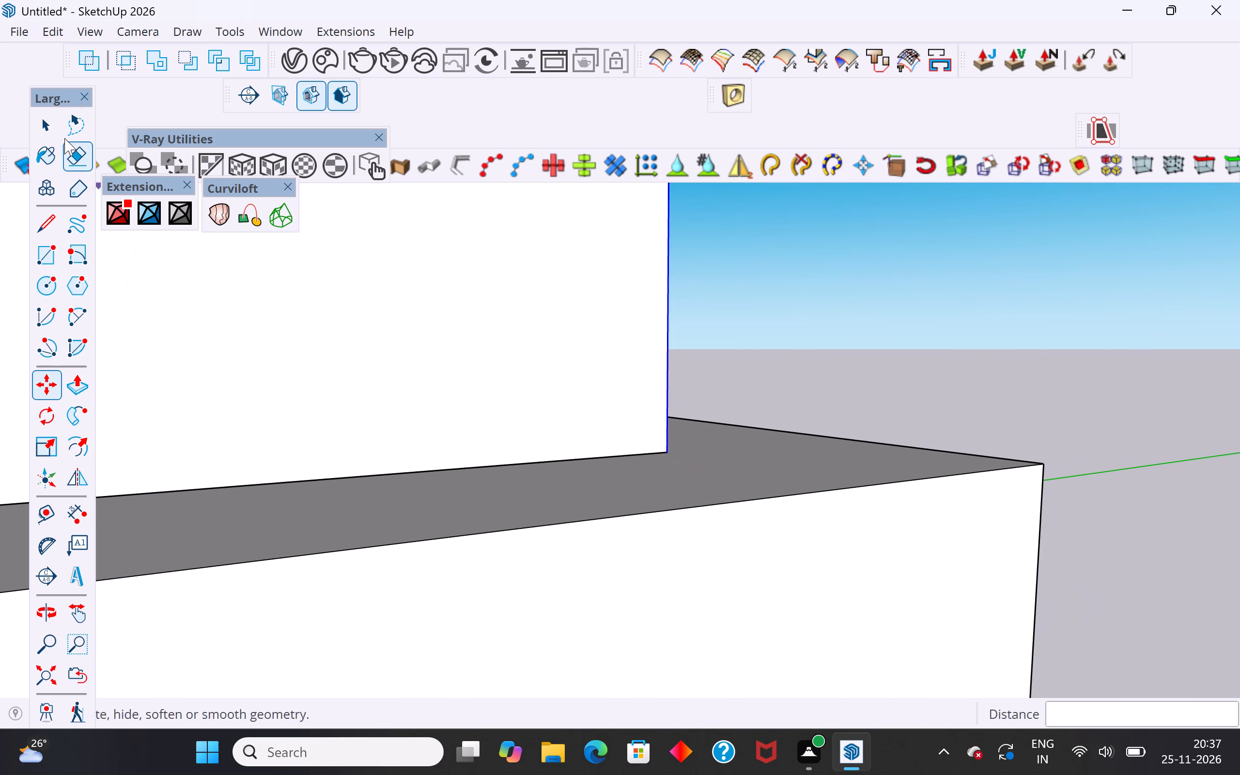
click(43, 126)
drag(996, 396, 988, 403)
Examine how the raised slab sits on the square walls beside the taller round-ended unit.
scroll(637, 588, down, 14)
middle_drag(929, 458, 923, 473)
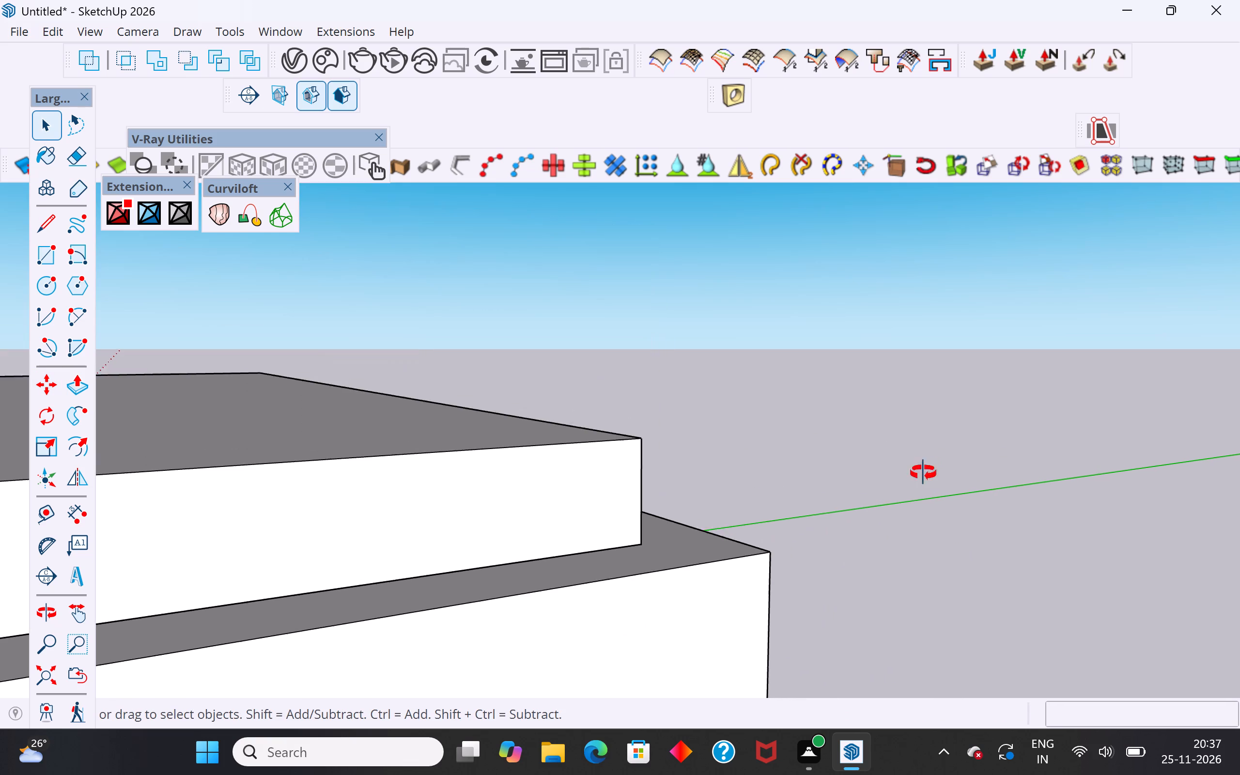
middle_drag(923, 473, 752, 614)
scroll(742, 522, down, 11)
middle_drag(529, 561, 599, 459)
scroll(589, 448, up, 5)
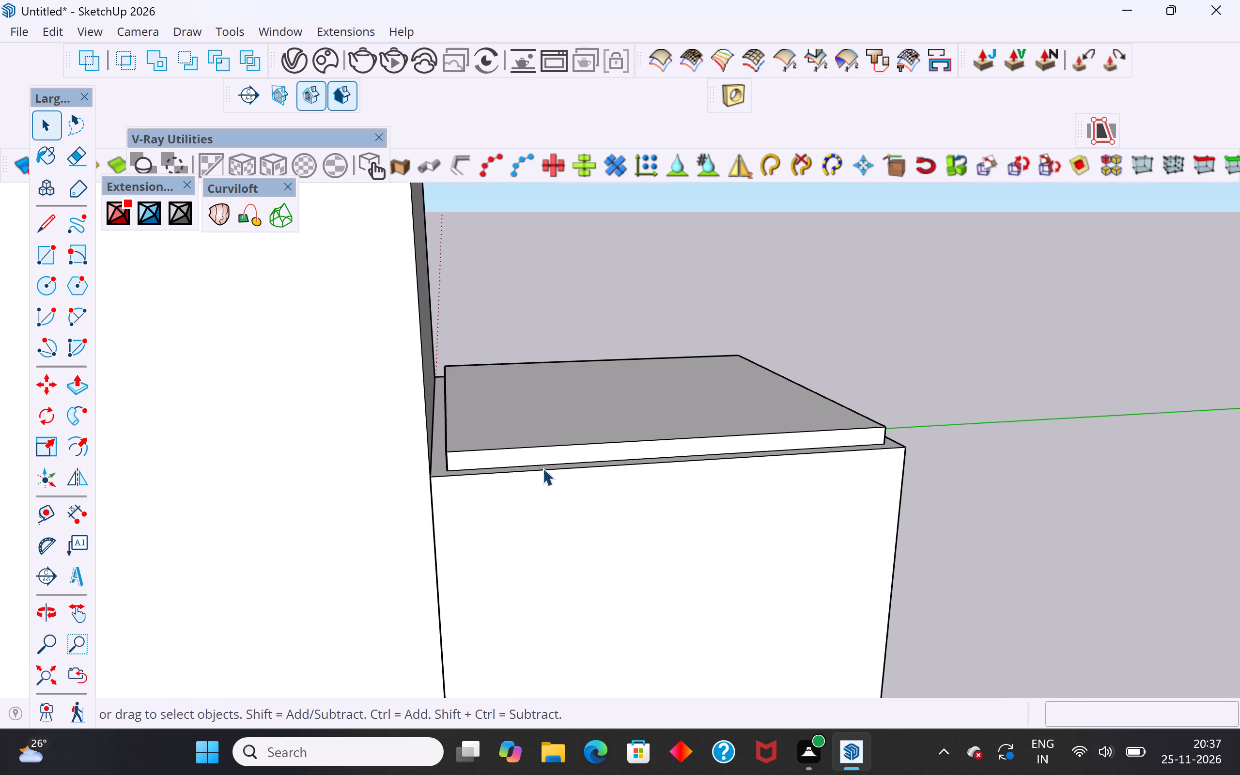
scroll(542, 468, up, 8)
scroll(551, 412, down, 3)
scroll(549, 412, up, 1)
scroll(548, 412, down, 16)
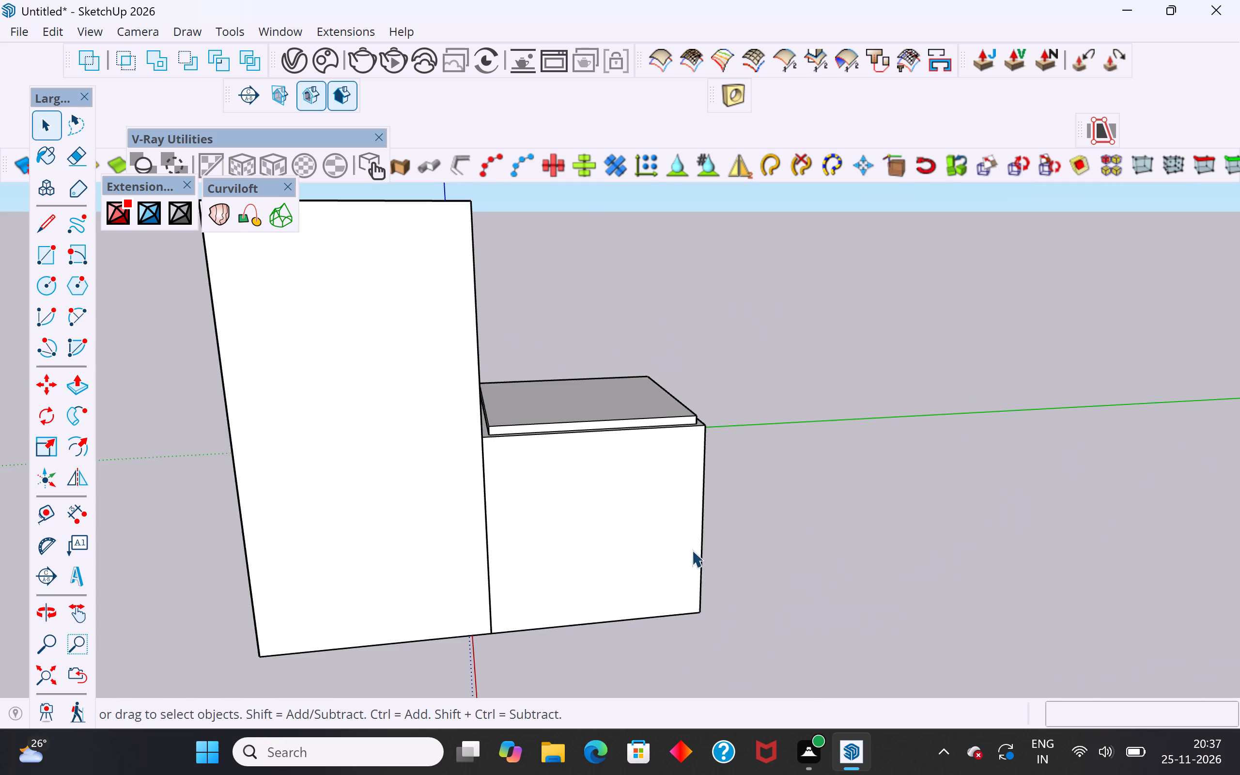
middle_drag(684, 537, 641, 546)
scroll(466, 423, up, 12)
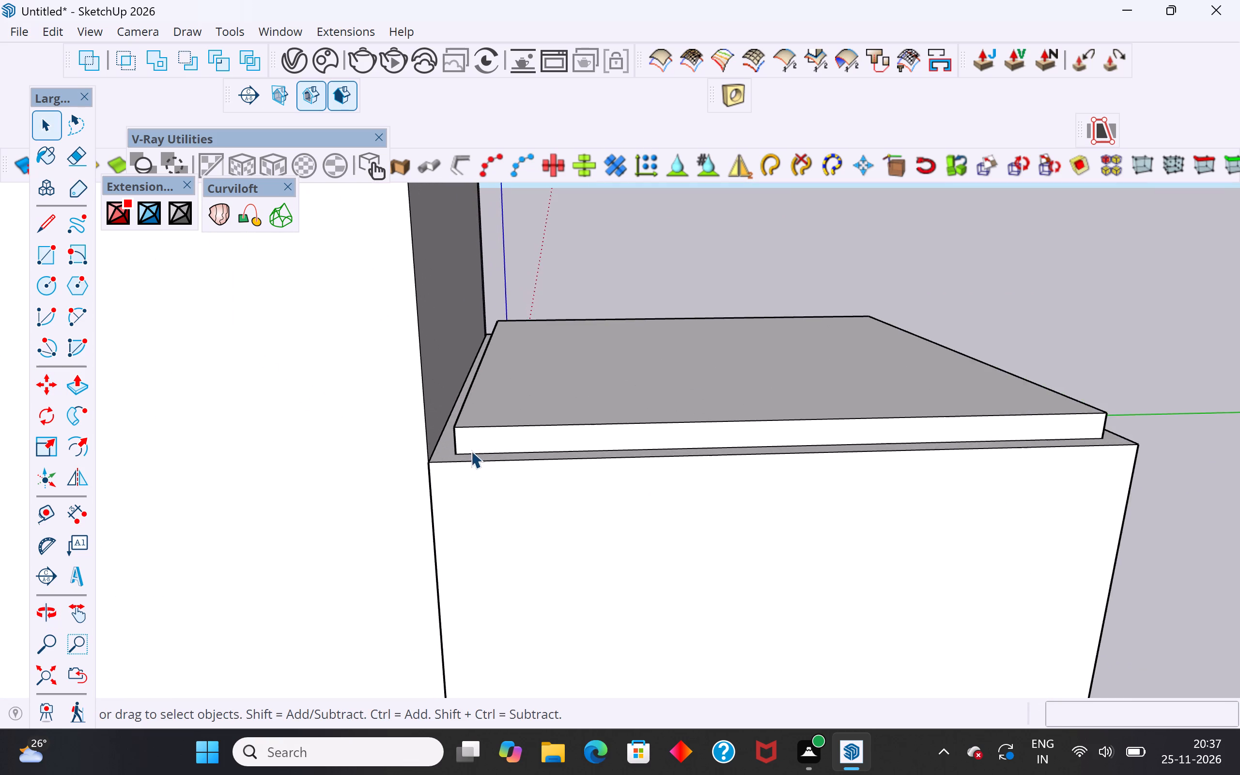
scroll(476, 449, up, 8)
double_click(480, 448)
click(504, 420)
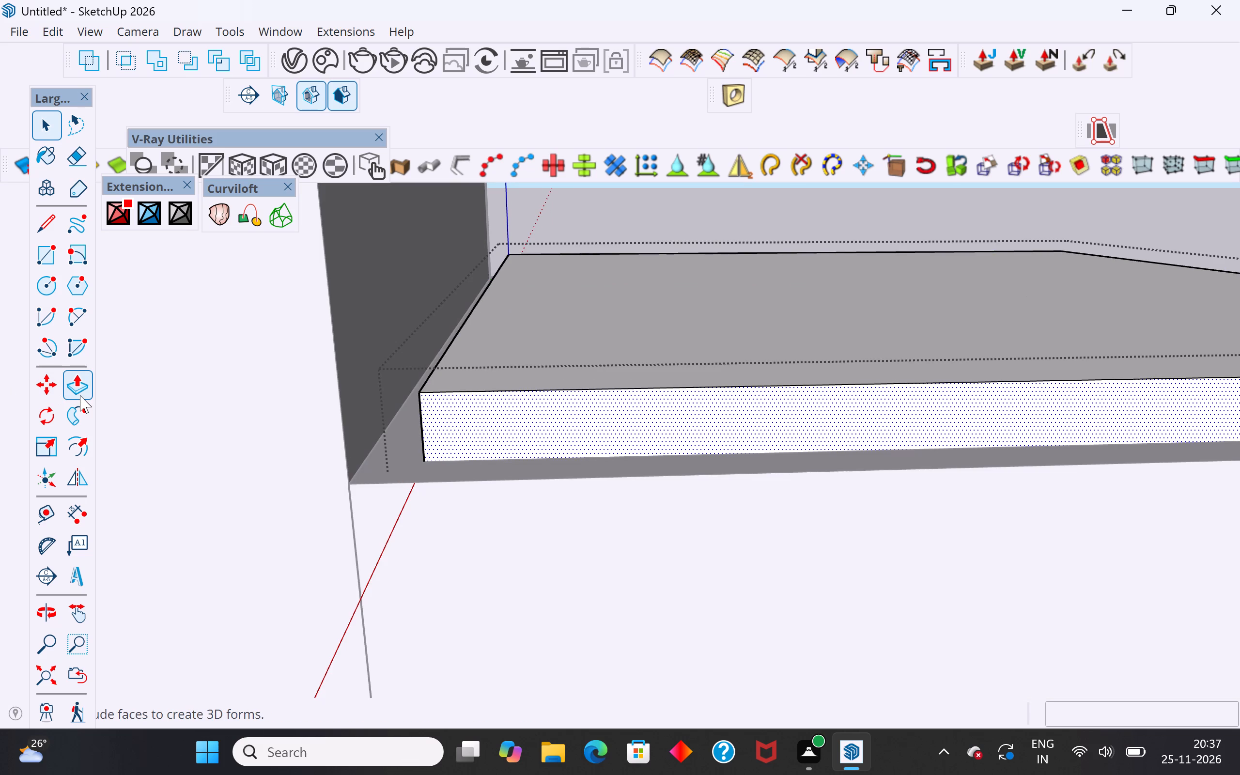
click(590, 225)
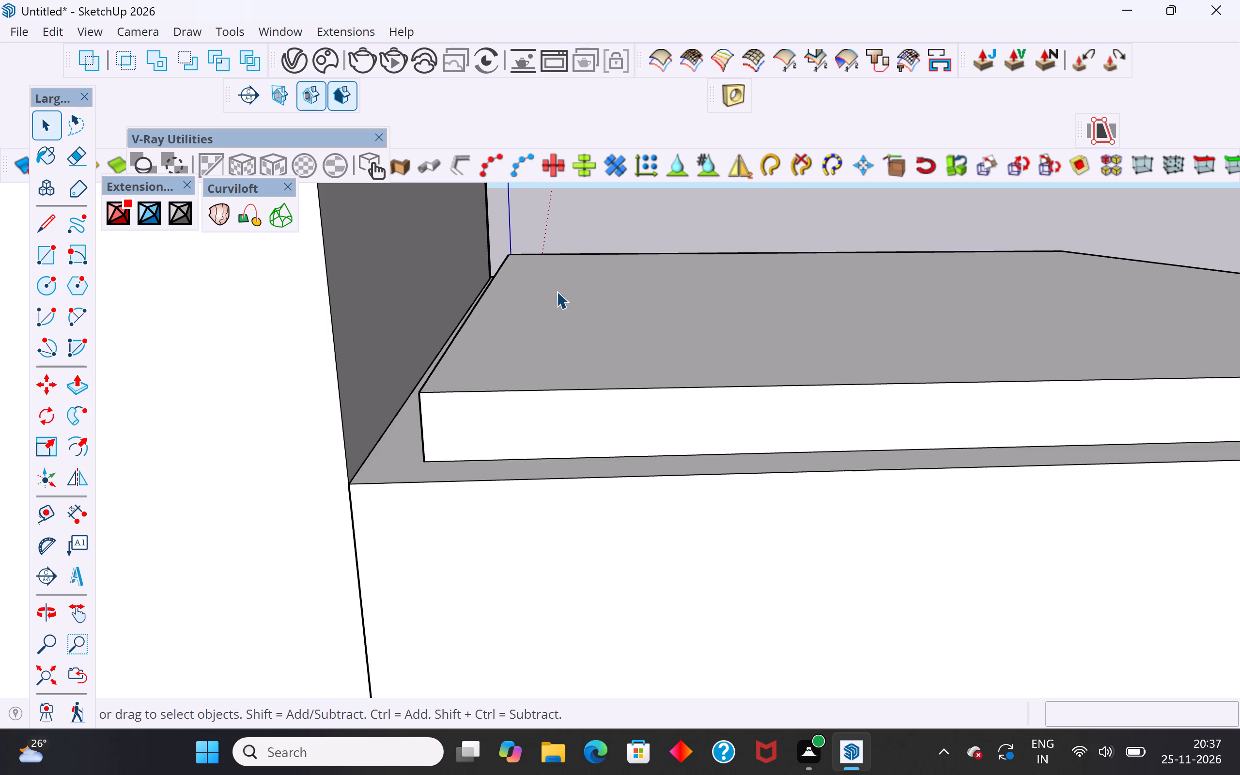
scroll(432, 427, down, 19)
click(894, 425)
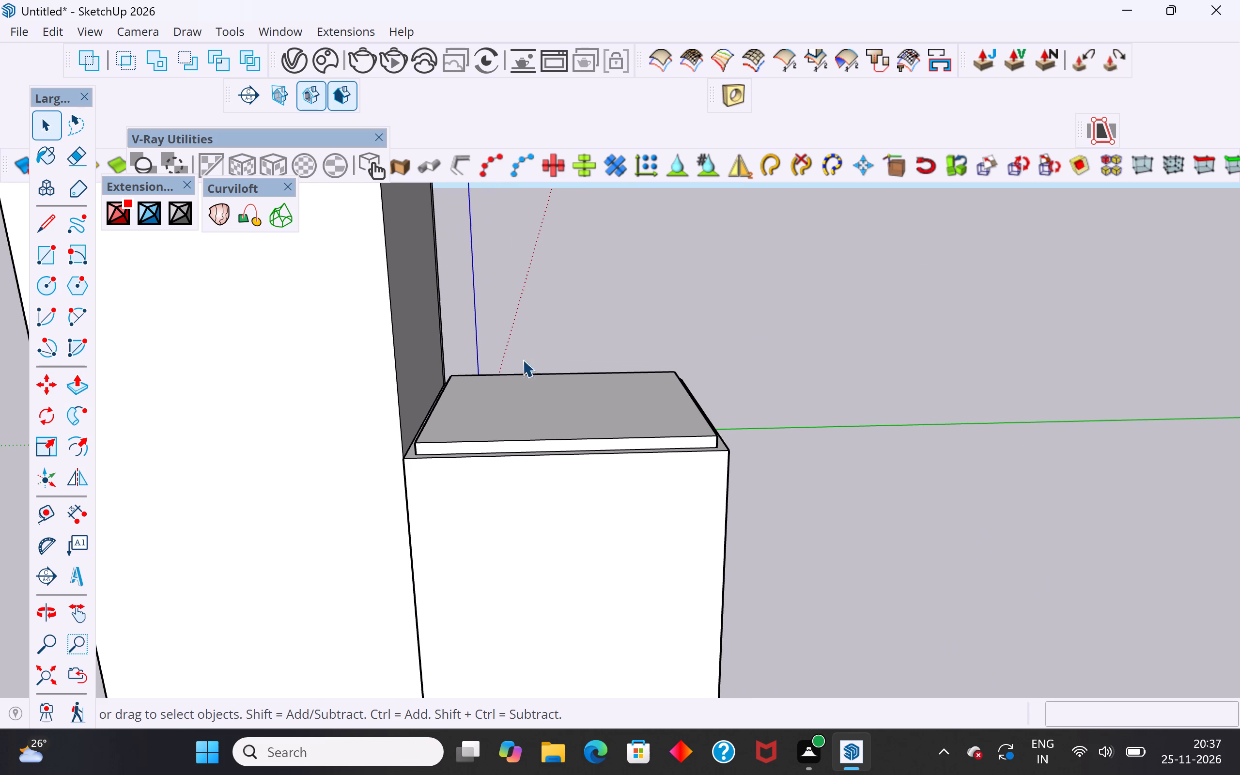
Copy the square walls 12' straight up, stacking the copy directly on the original walls.
scroll(504, 350, down, 4)
scroll(524, 534, up, 4)
click(540, 515)
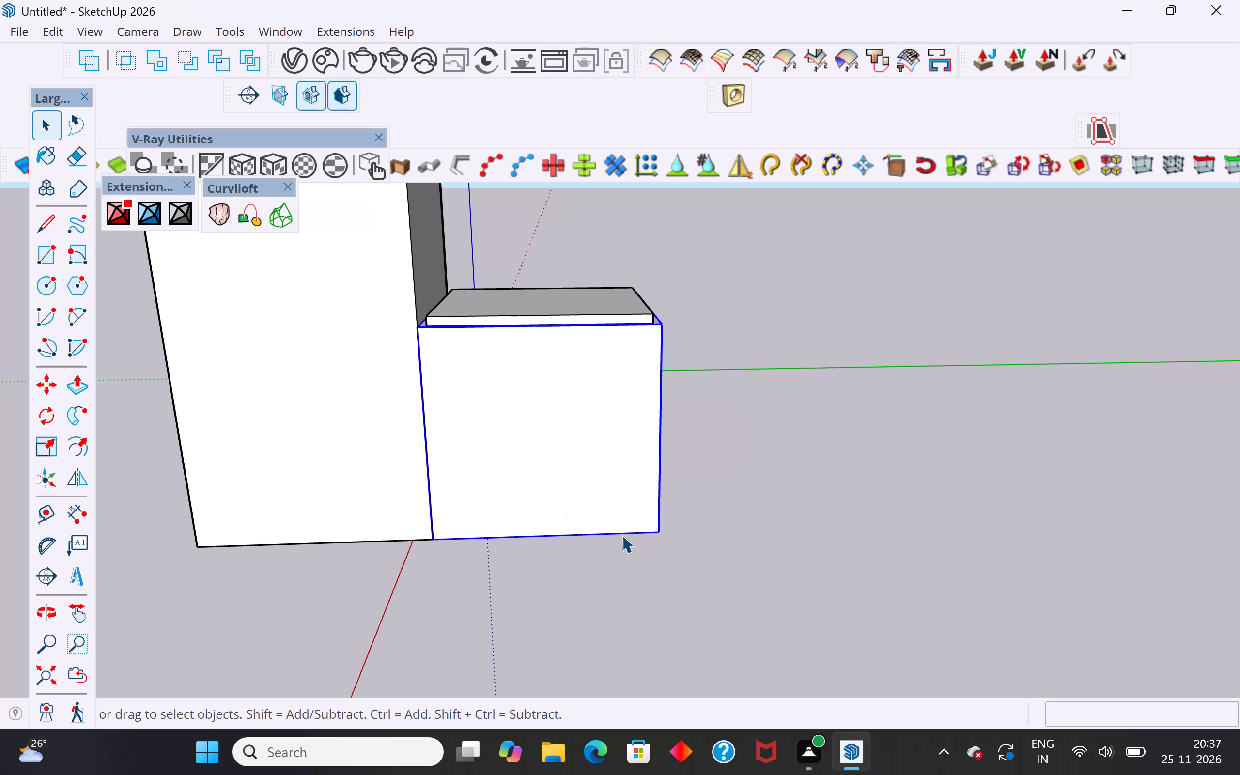
key(m)
ctrl+click(660, 537)
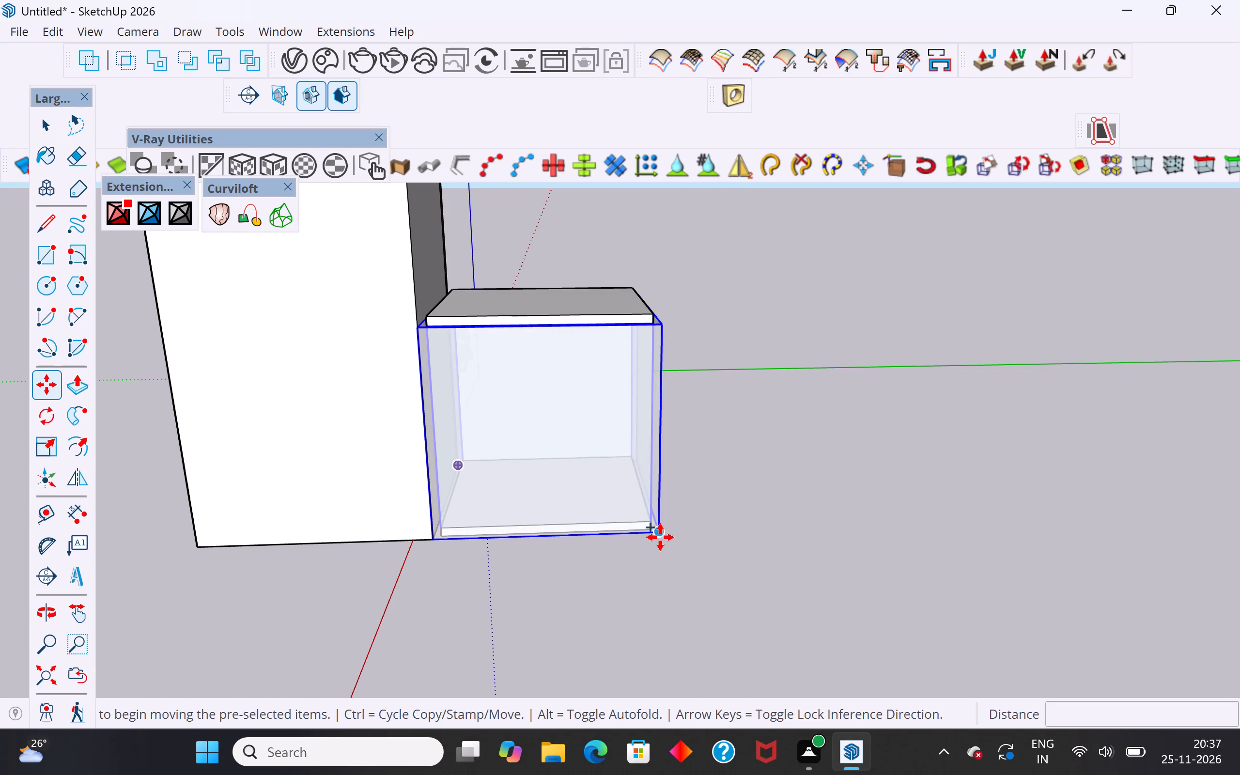
click(662, 325)
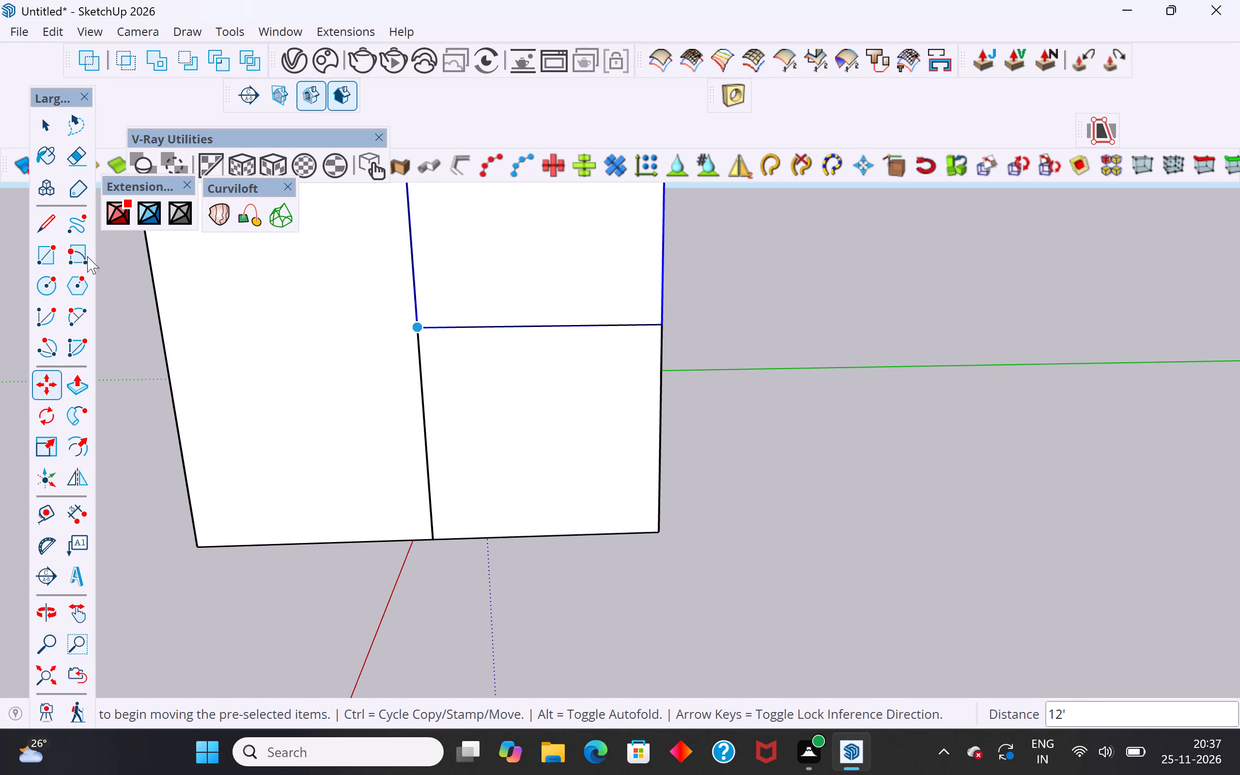
click(50, 121)
click(576, 590)
Examine the stacked square walls and the adjoining round-ended unit from the side and above.
scroll(655, 575, down, 3)
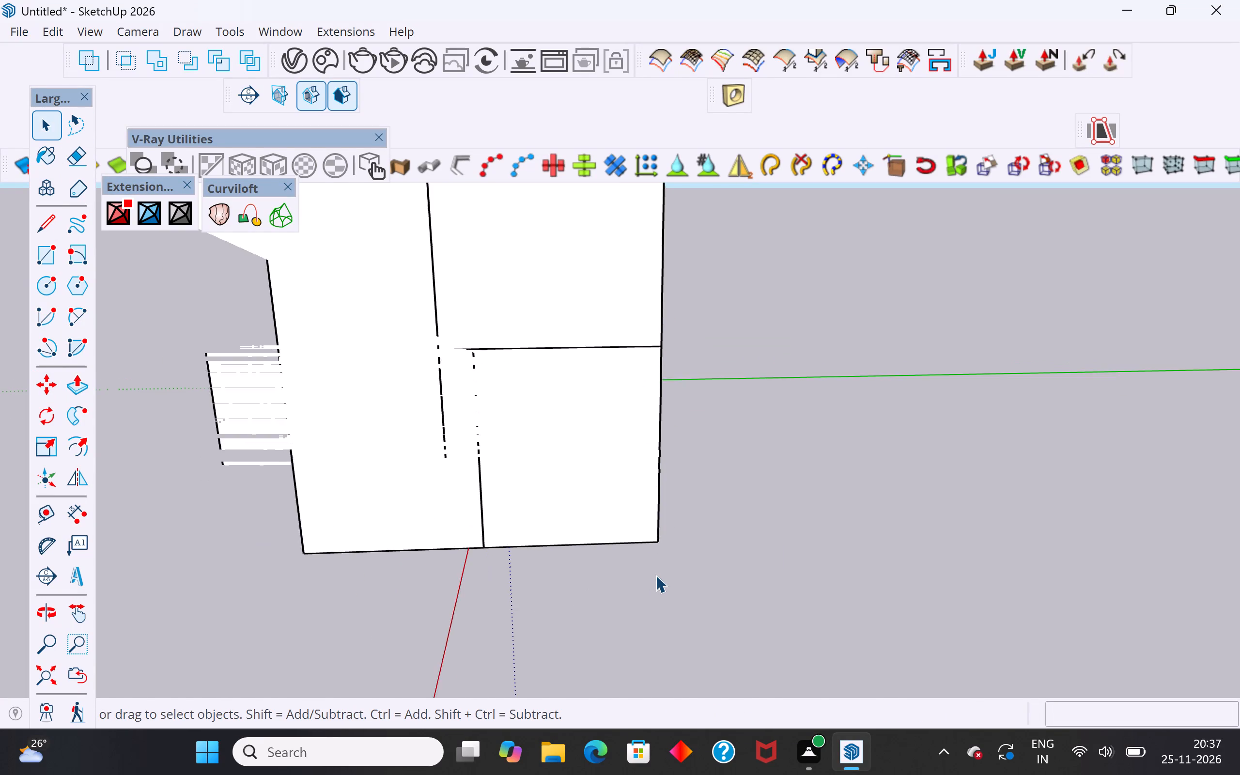
scroll(655, 575, down, 6)
middle_drag(567, 583, 485, 564)
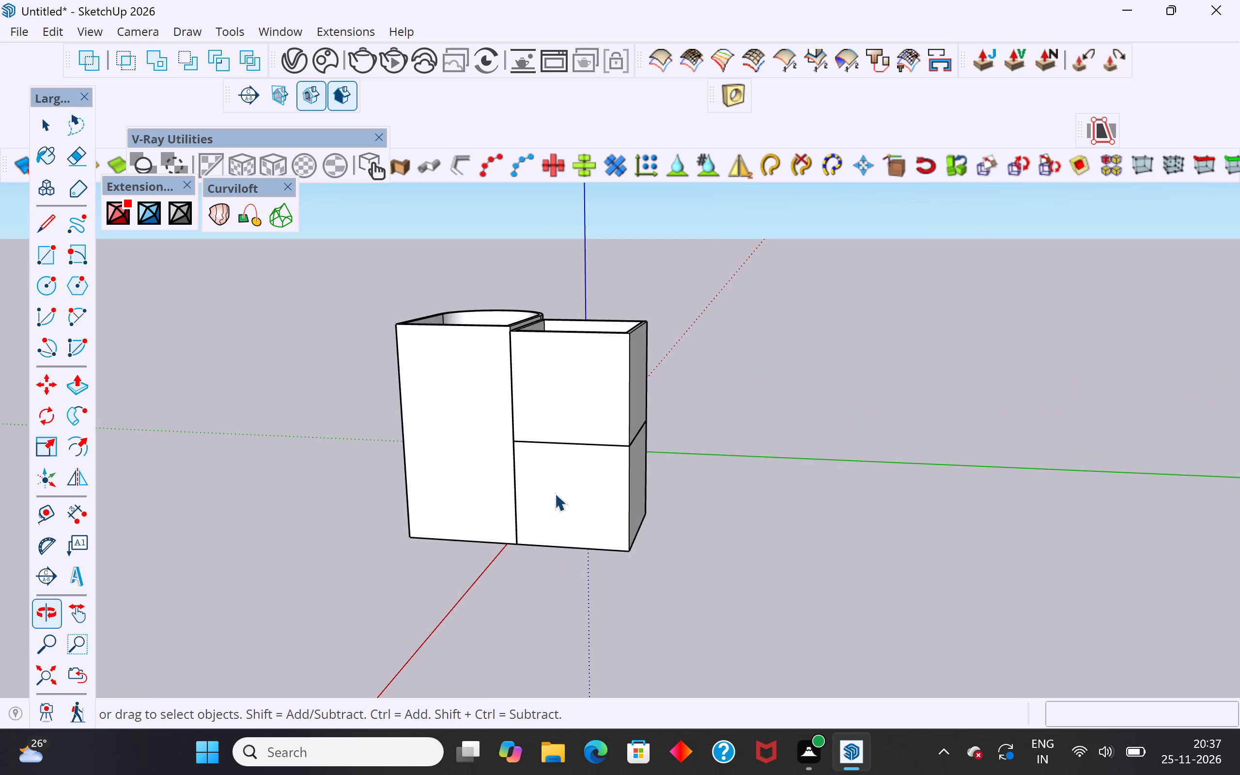
scroll(573, 459, up, 3)
middle_drag(615, 459, 524, 516)
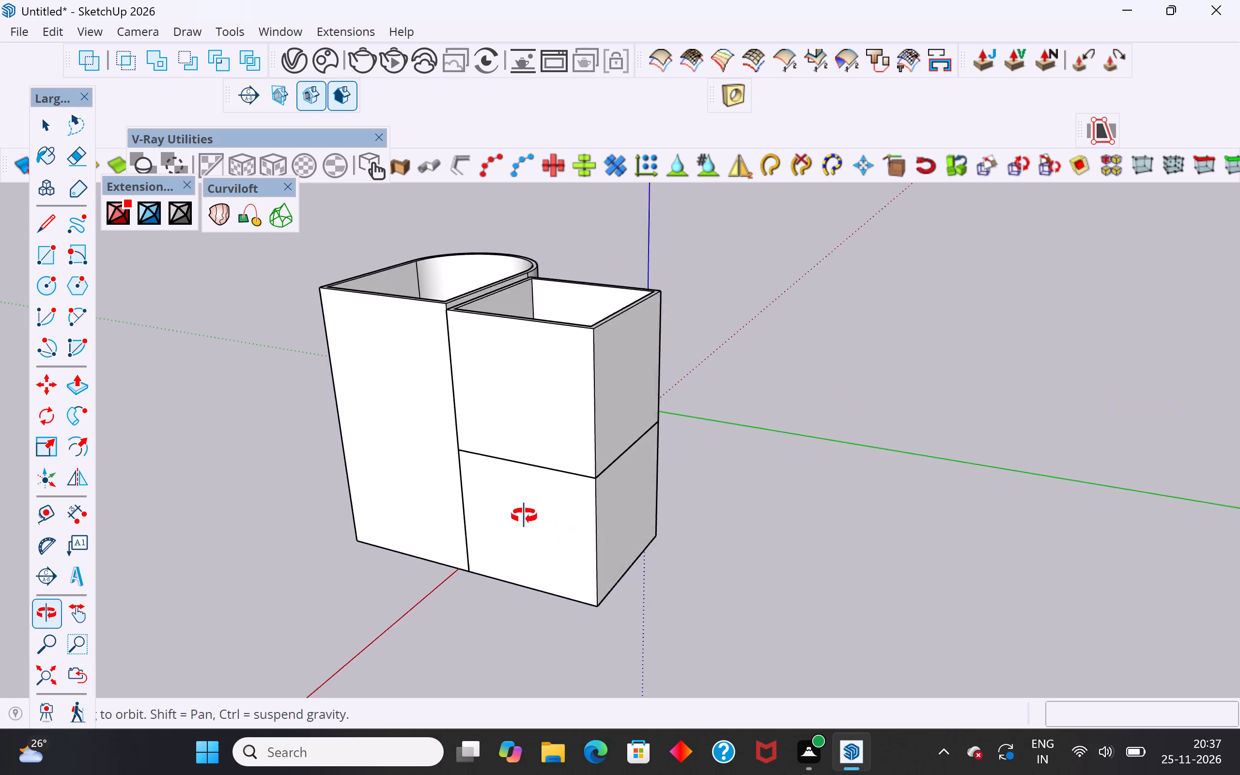
middle_drag(524, 516, 438, 487)
scroll(607, 438, up, 1)
middle_drag(609, 436, 622, 586)
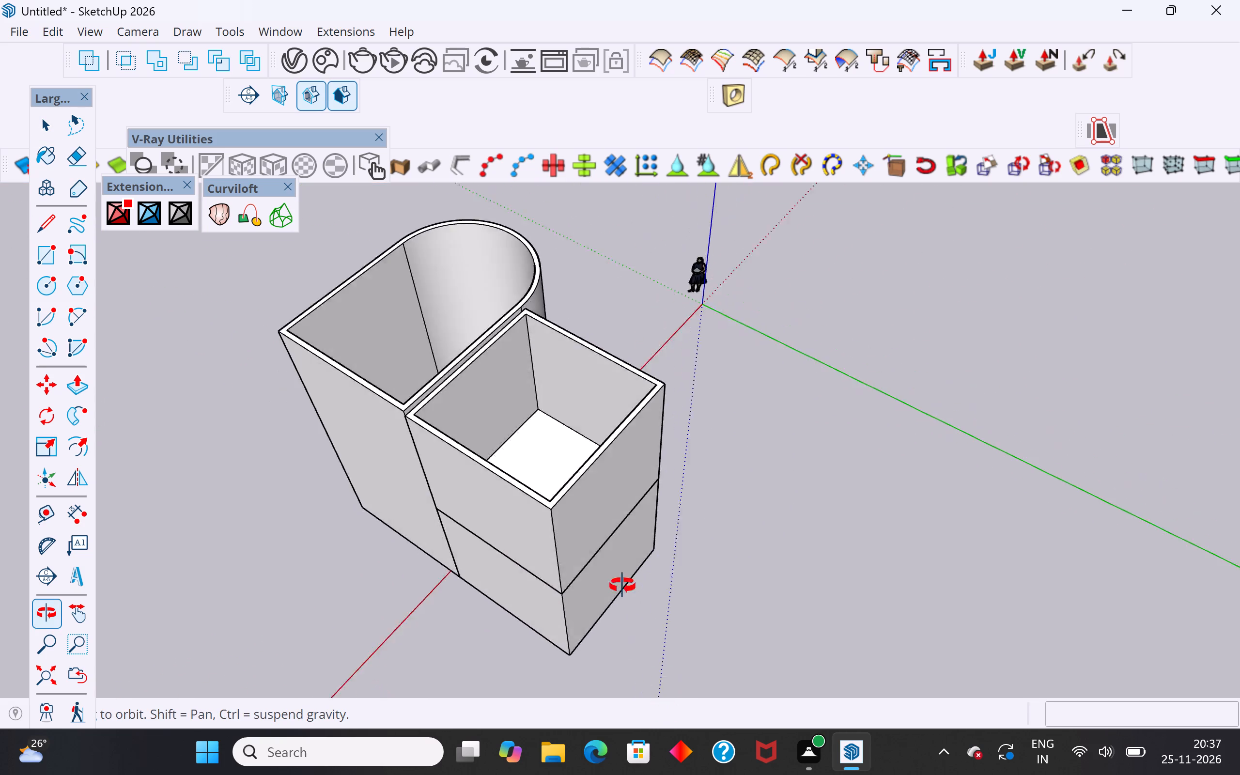
middle_drag(622, 586, 625, 497)
scroll(567, 583, down, 3)
middle_drag(569, 542, 680, 477)
middle_drag(681, 467, 618, 526)
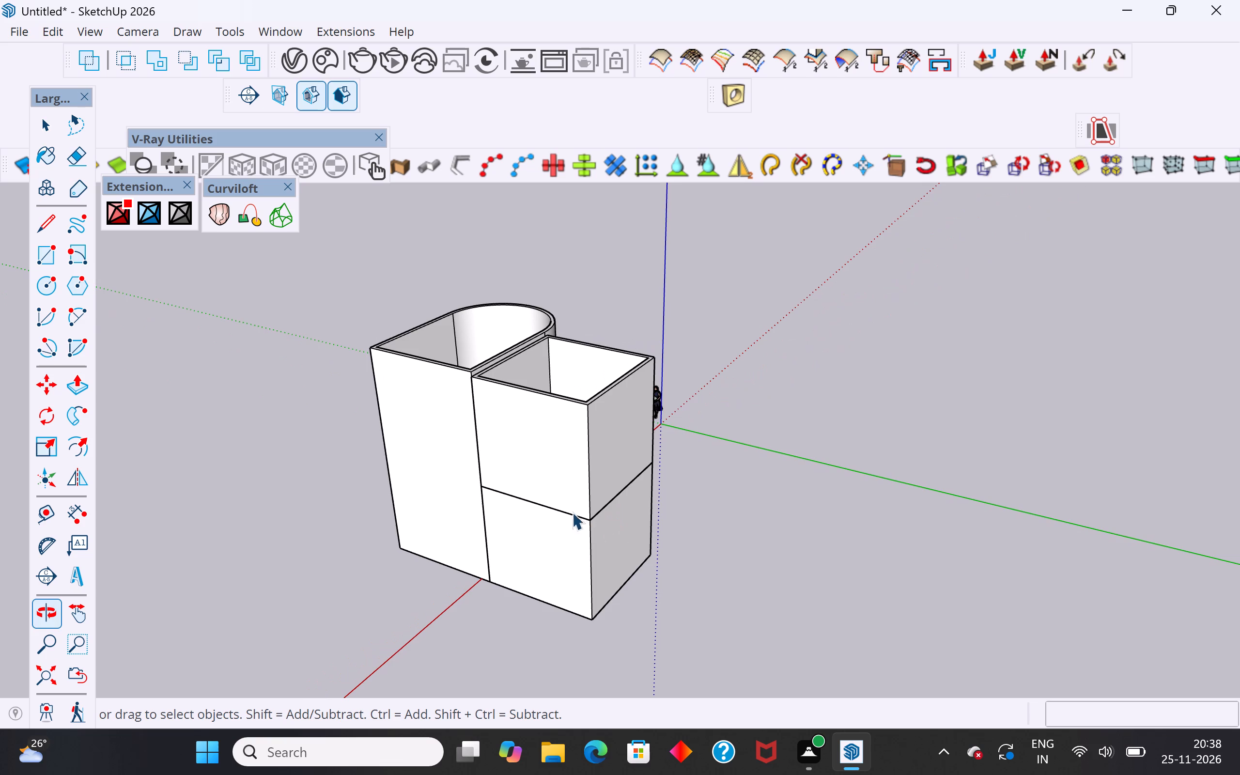
scroll(570, 493, up, 2)
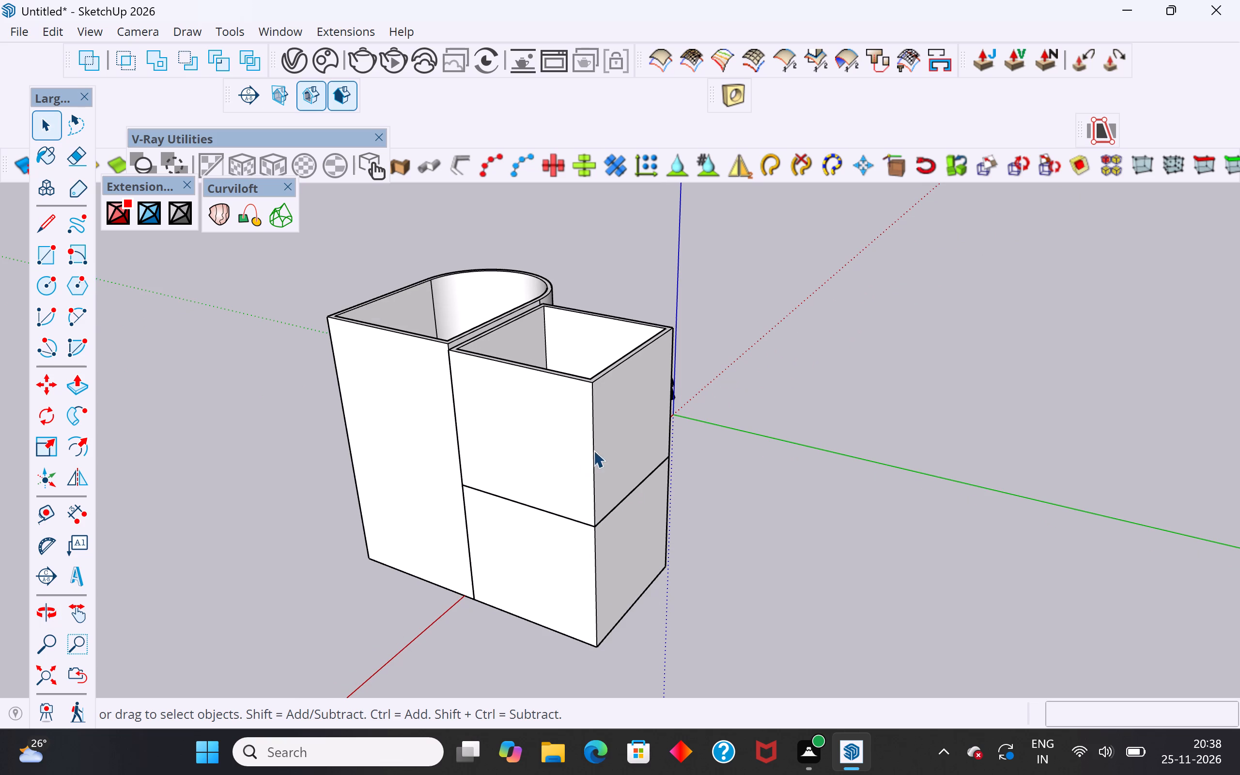
middle_drag(597, 462, 649, 567)
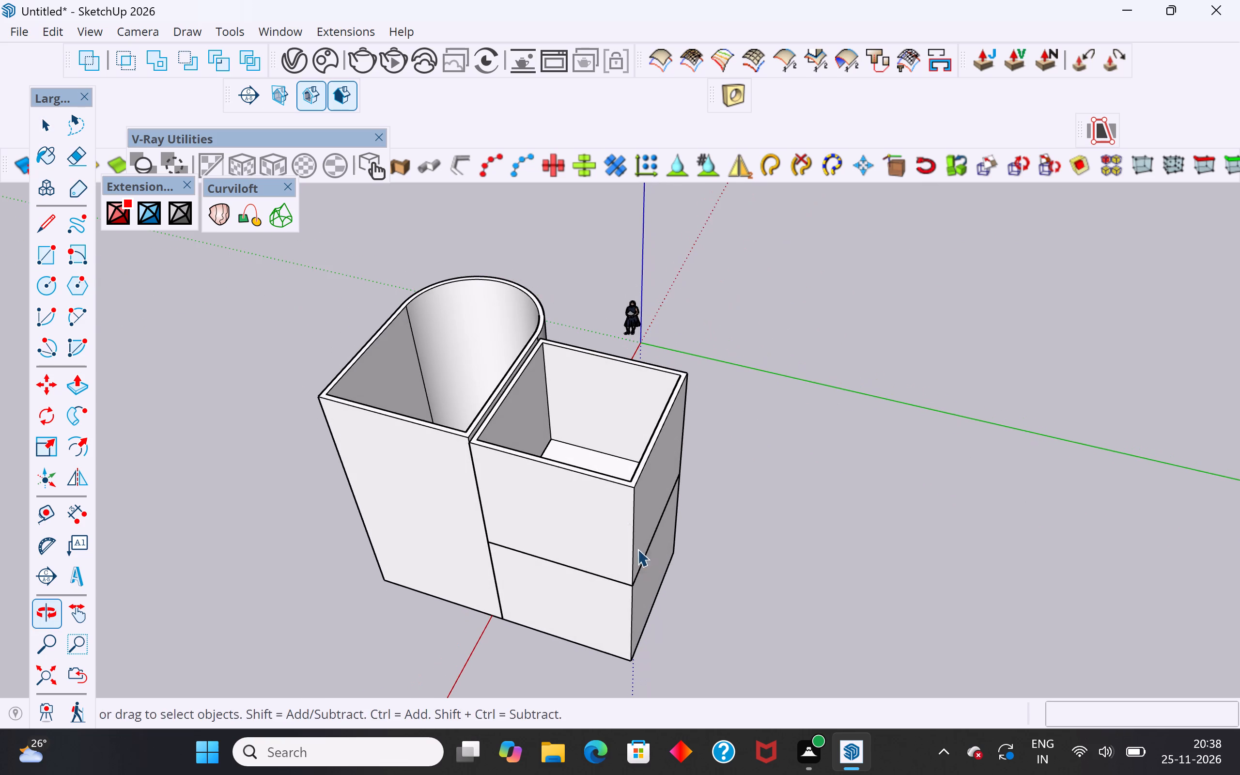
middle_drag(612, 504, 624, 554)
Copy the slab inside the upper square walls straight up, matching its top corner with their inner top corner.
click(585, 470)
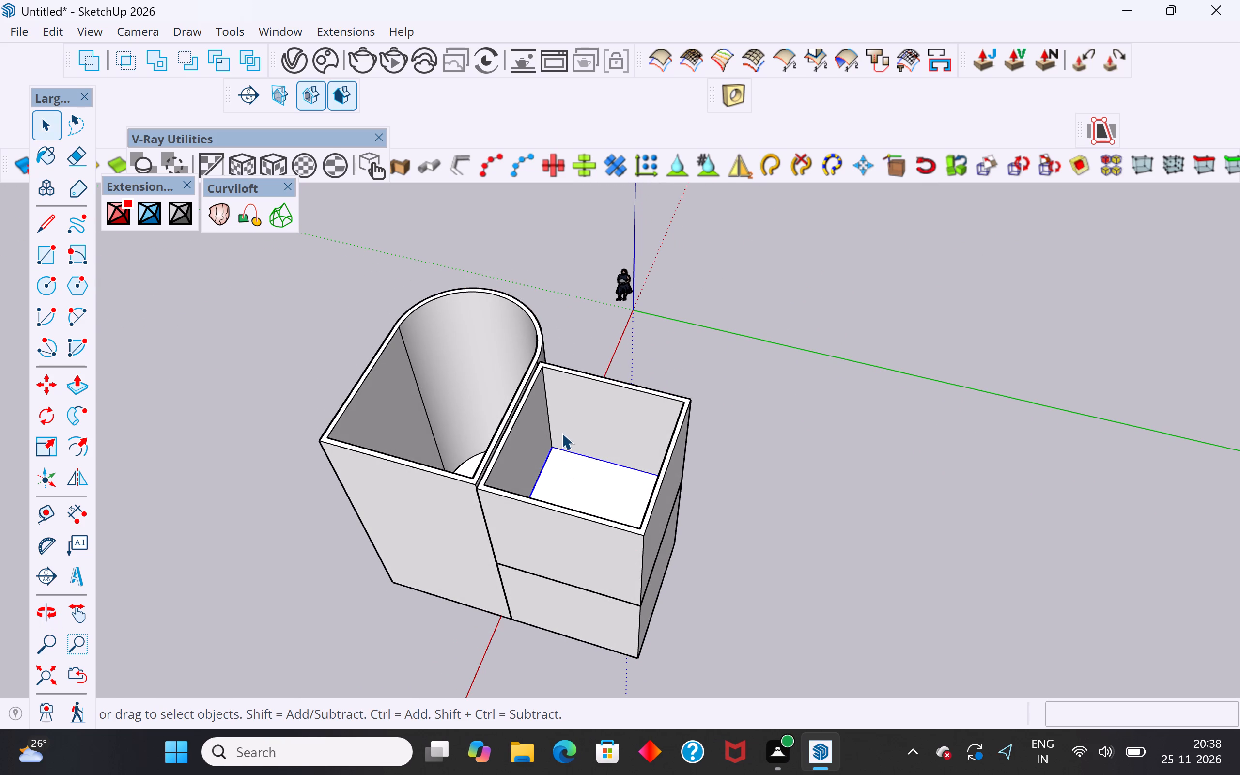
key(m)
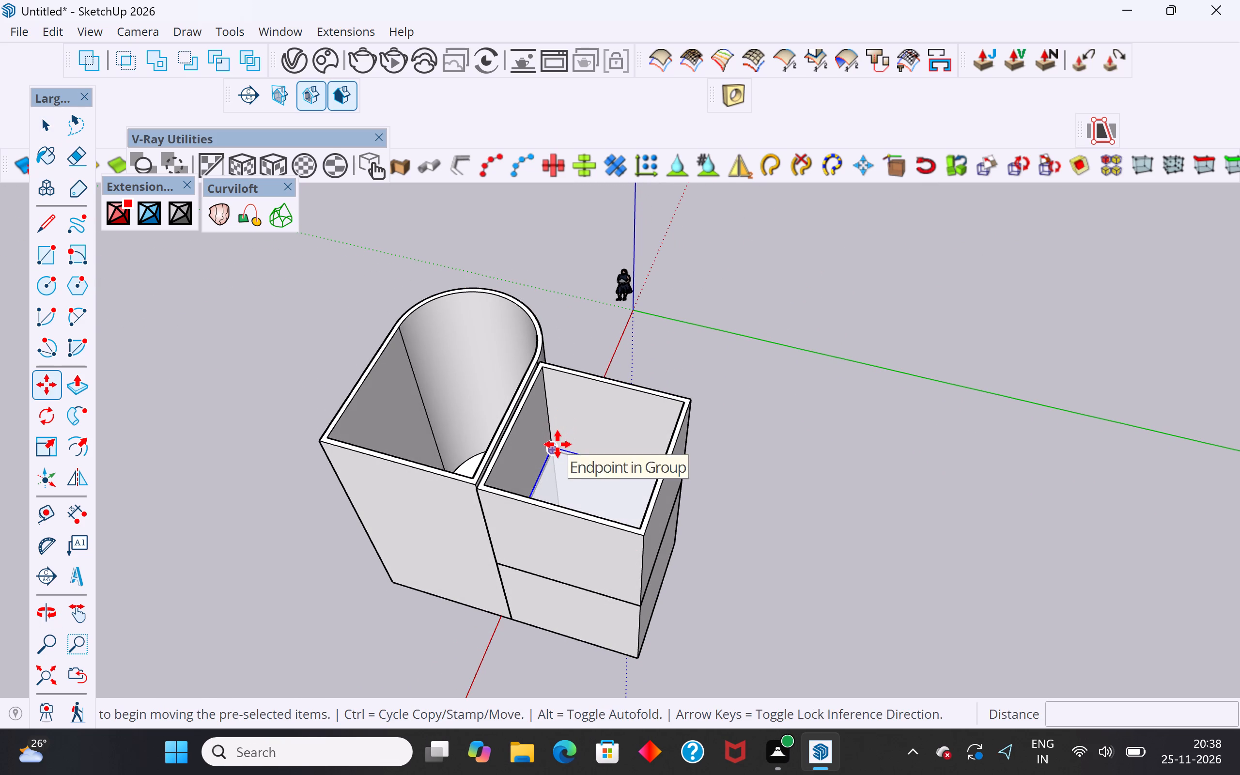
ctrl+click(558, 444)
click(546, 377)
scroll(449, 536, up, 4)
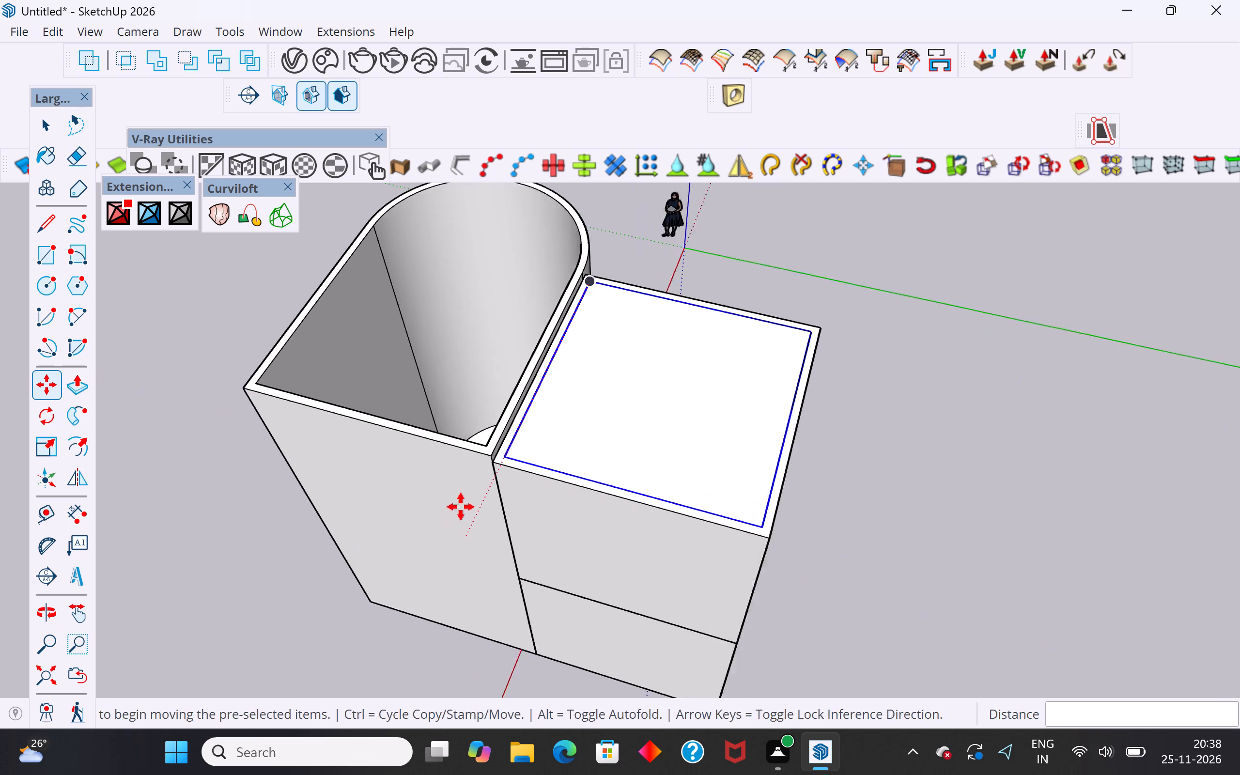
scroll(461, 507, up, 5)
middle_drag(526, 451, 540, 397)
scroll(515, 389, up, 7)
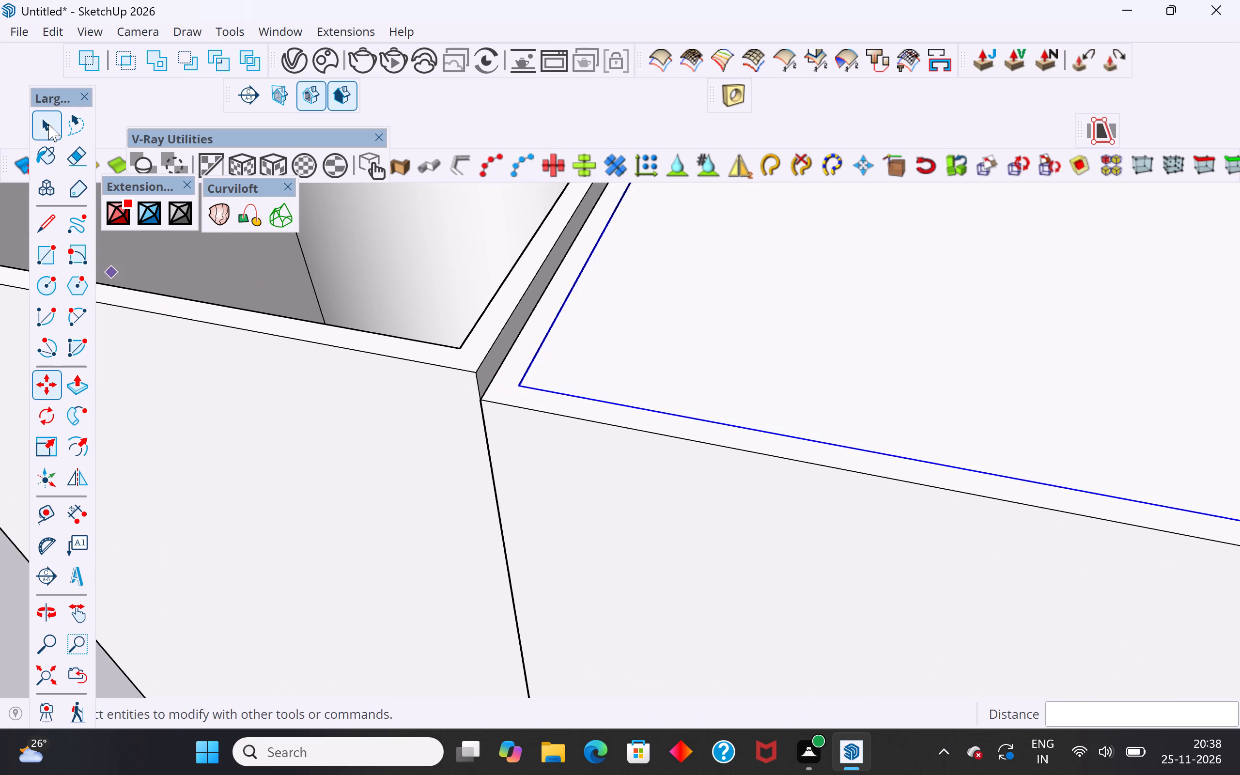
click(49, 123)
scroll(627, 569, down, 11)
click(1057, 439)
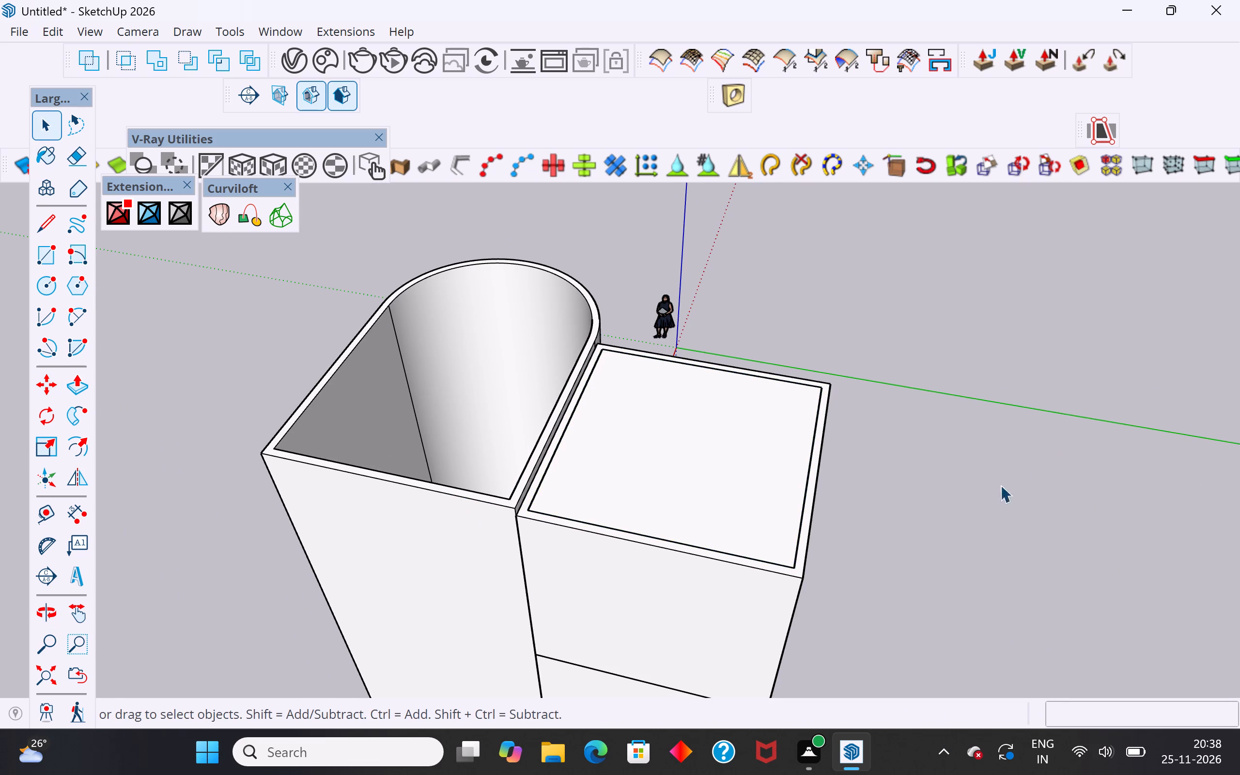
Push/Pull the top face of the upper square walls up by 6" inside their group, level with the round-ended walls.
middle_drag(919, 541, 951, 442)
scroll(625, 432, up, 9)
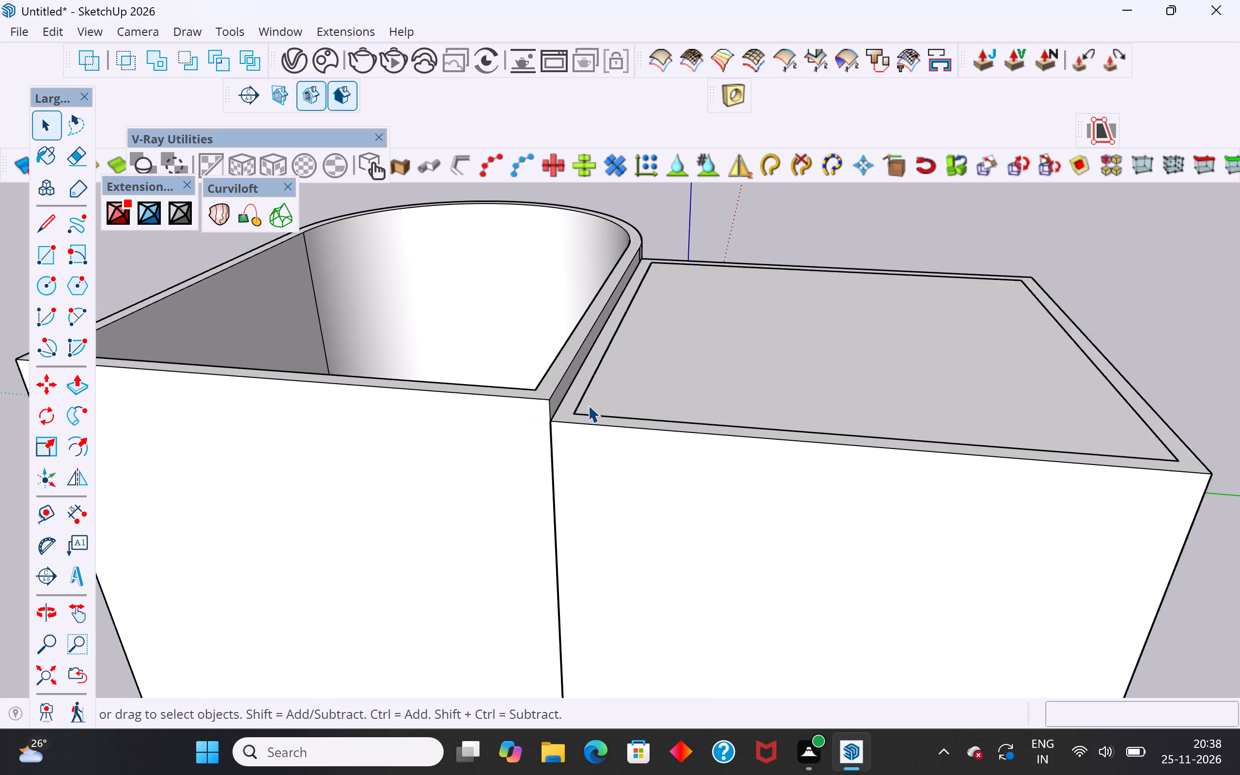
double_click(579, 398)
click(581, 397)
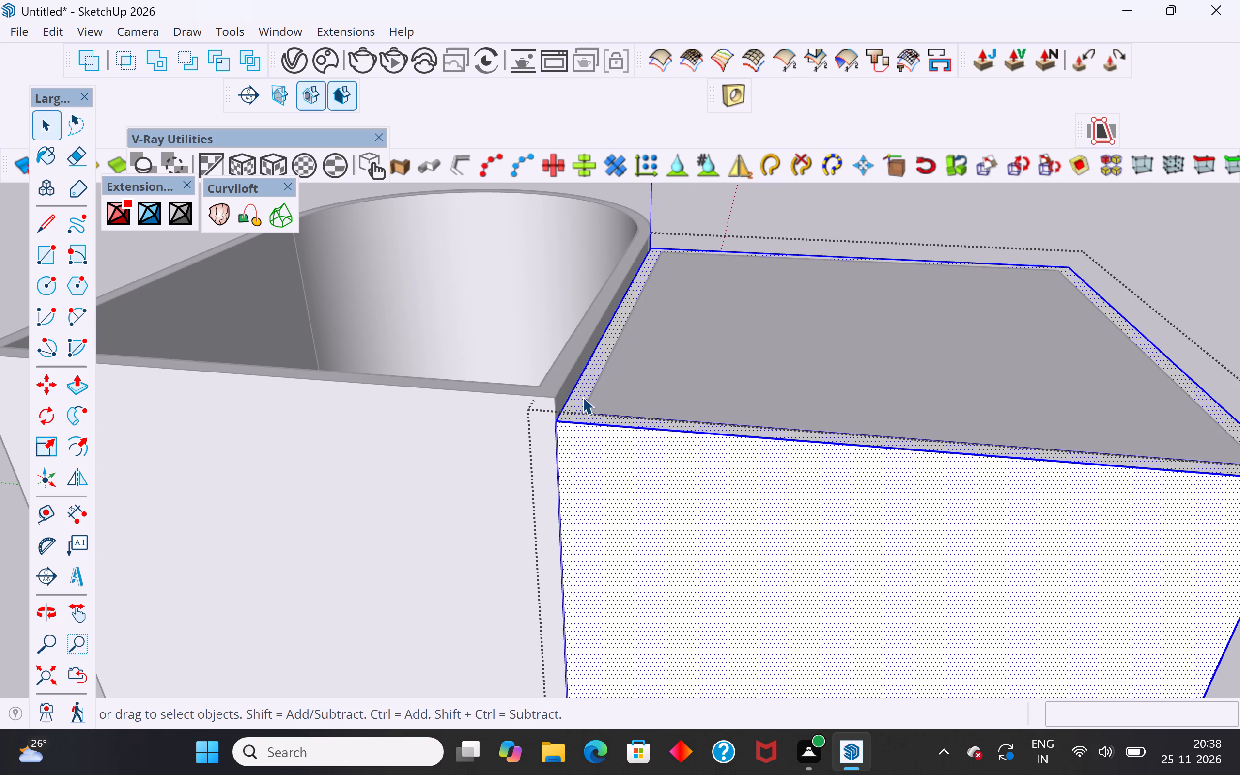
click(576, 383)
click(584, 388)
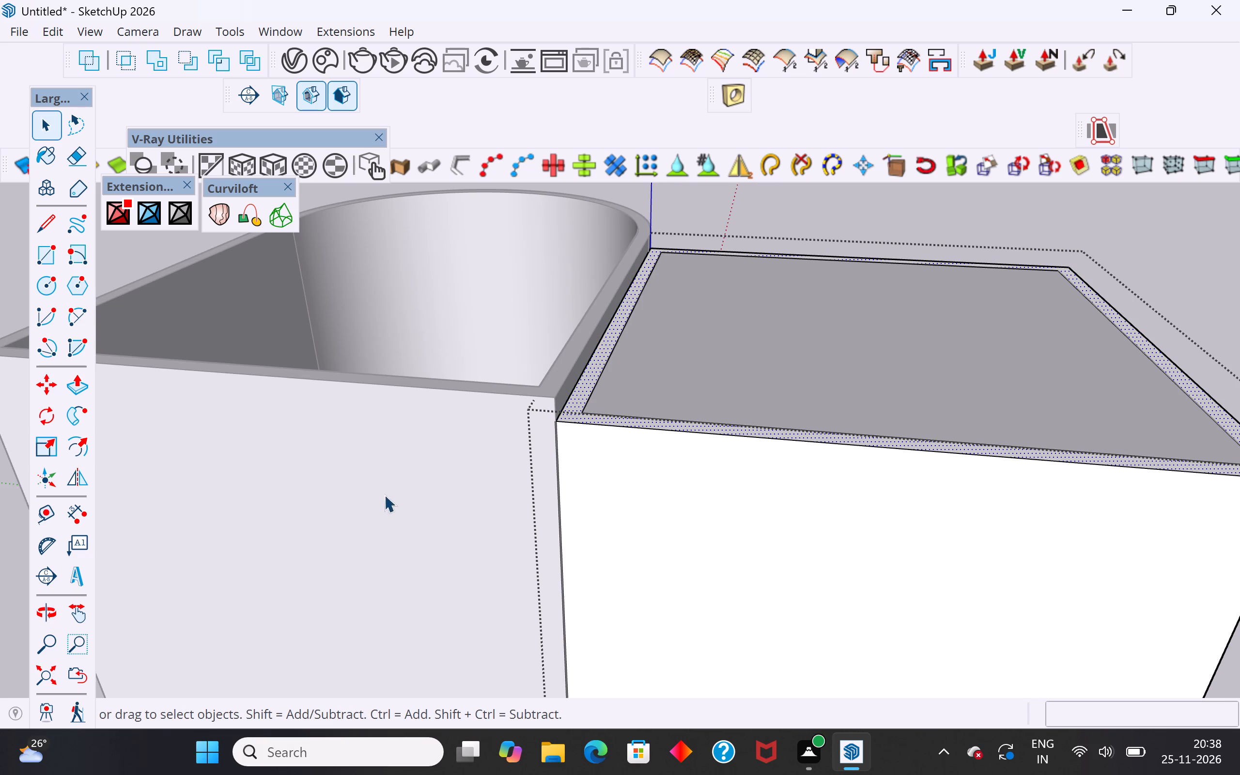
click(77, 386)
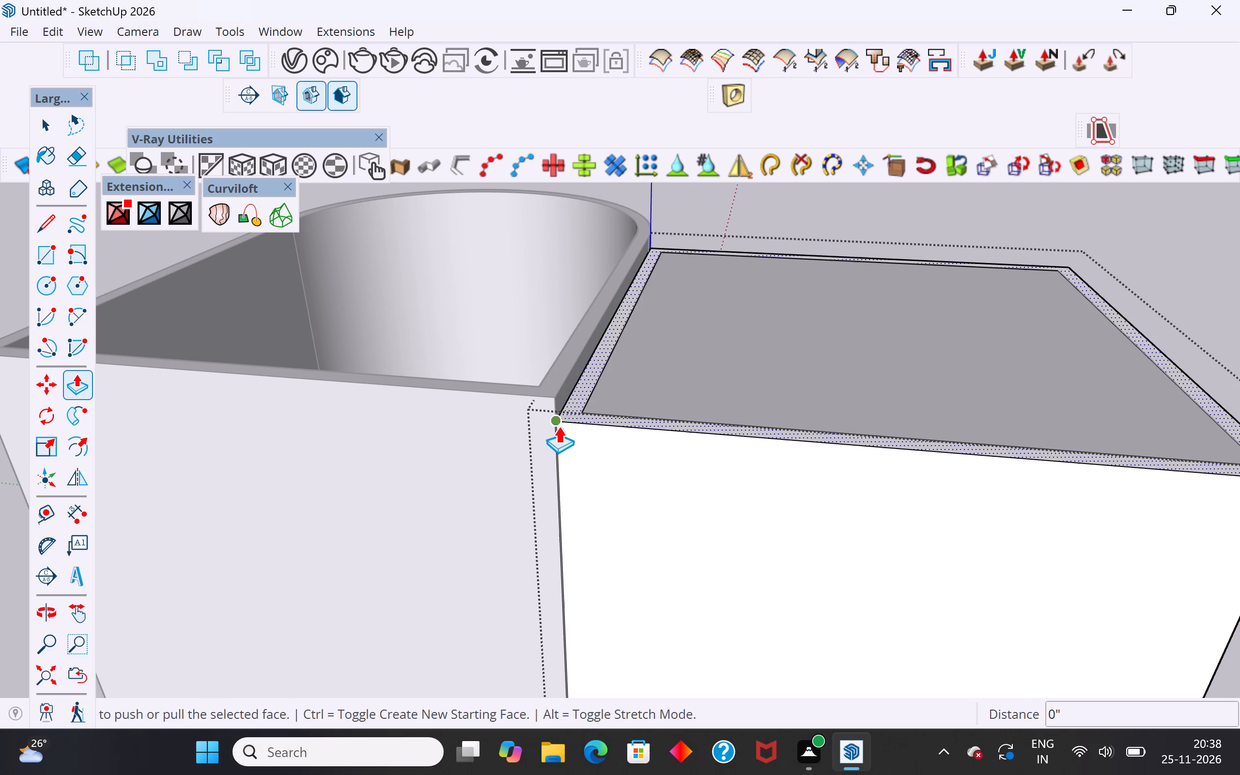
click(558, 426)
click(552, 404)
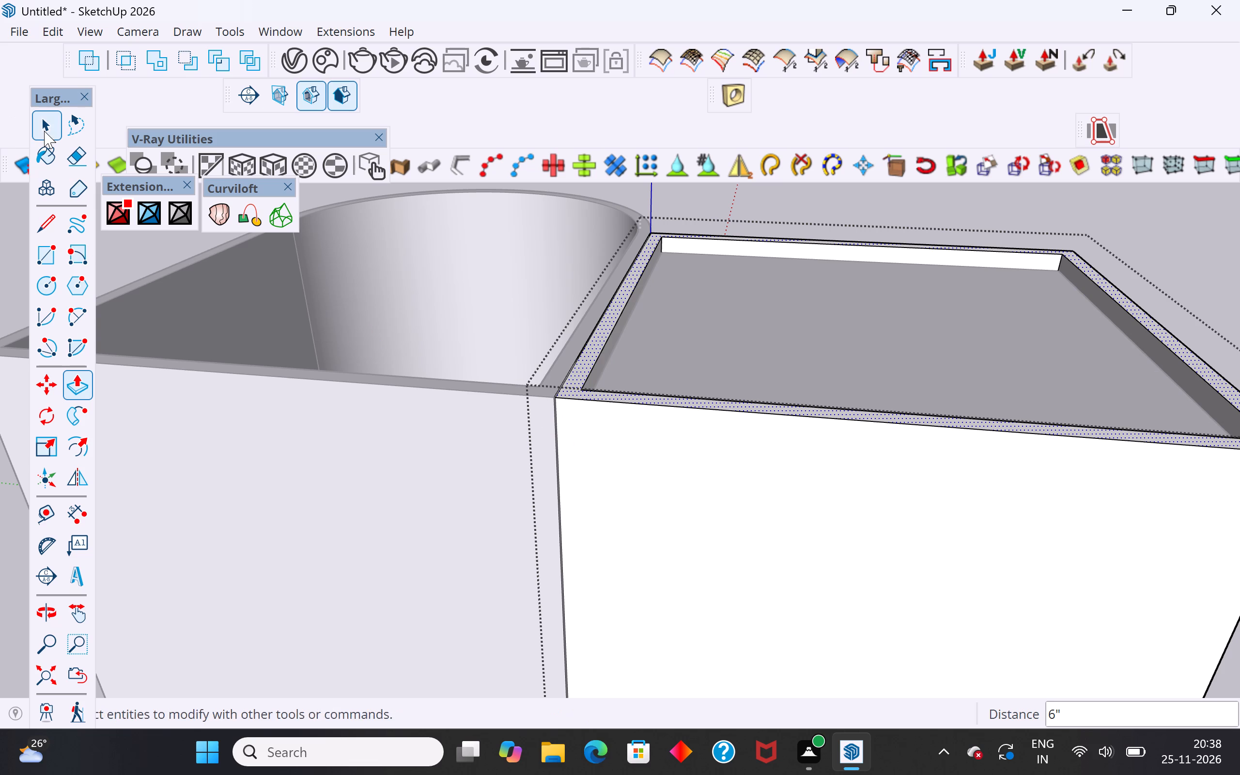
Move the top slab inside the upper square walls straight up, matching its corner with the walls' inner top corner.
click(44, 131)
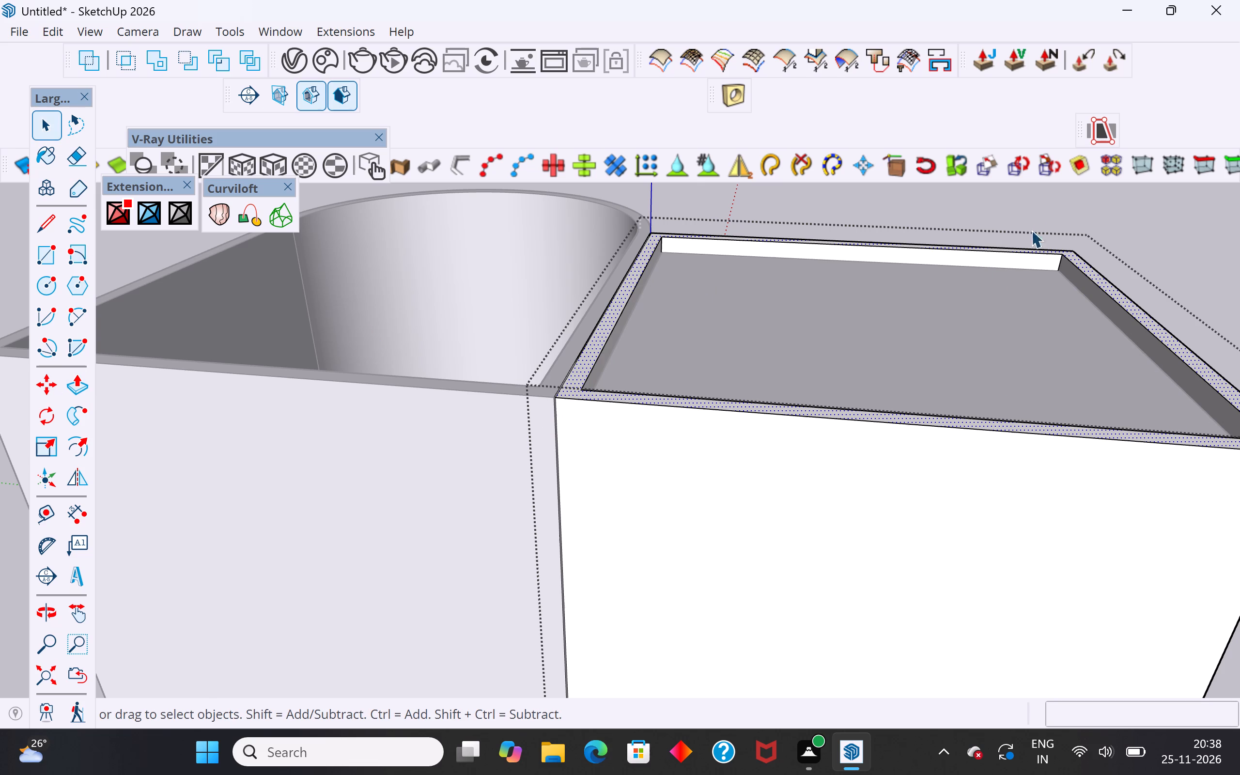
click(1037, 214)
click(826, 278)
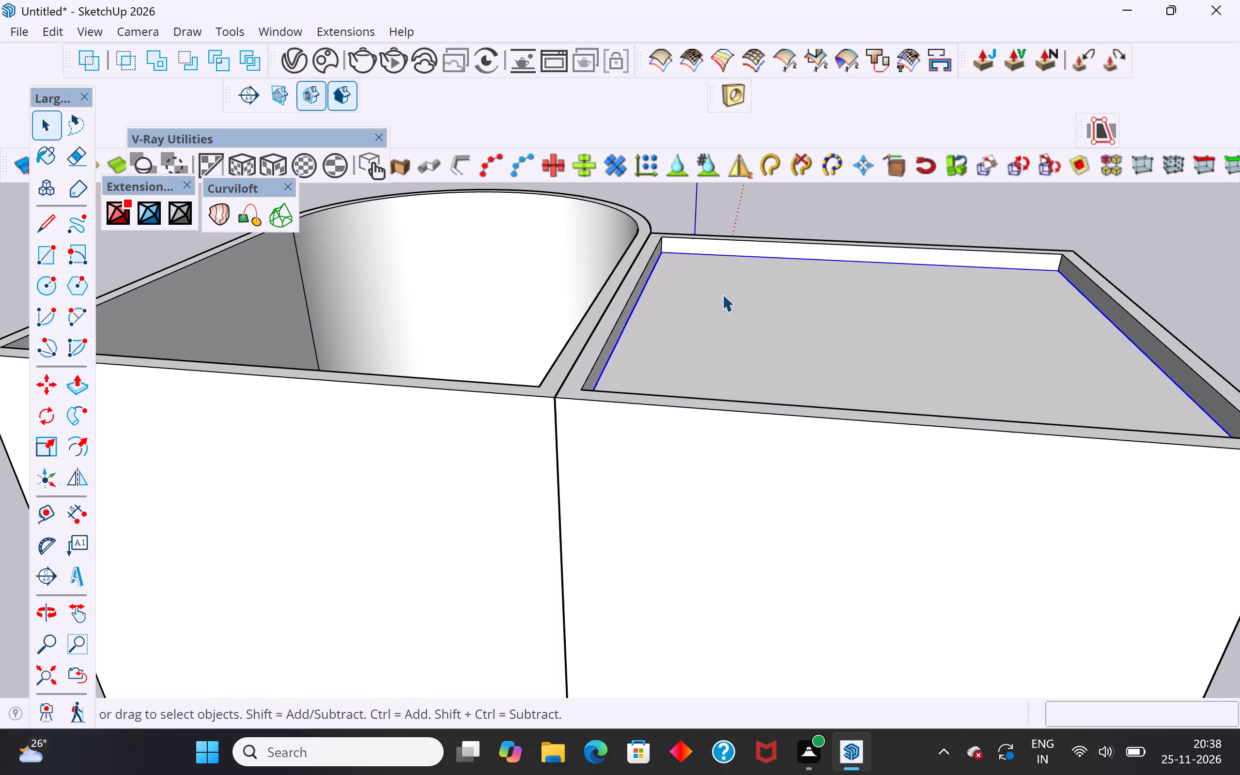
key(m)
click(666, 259)
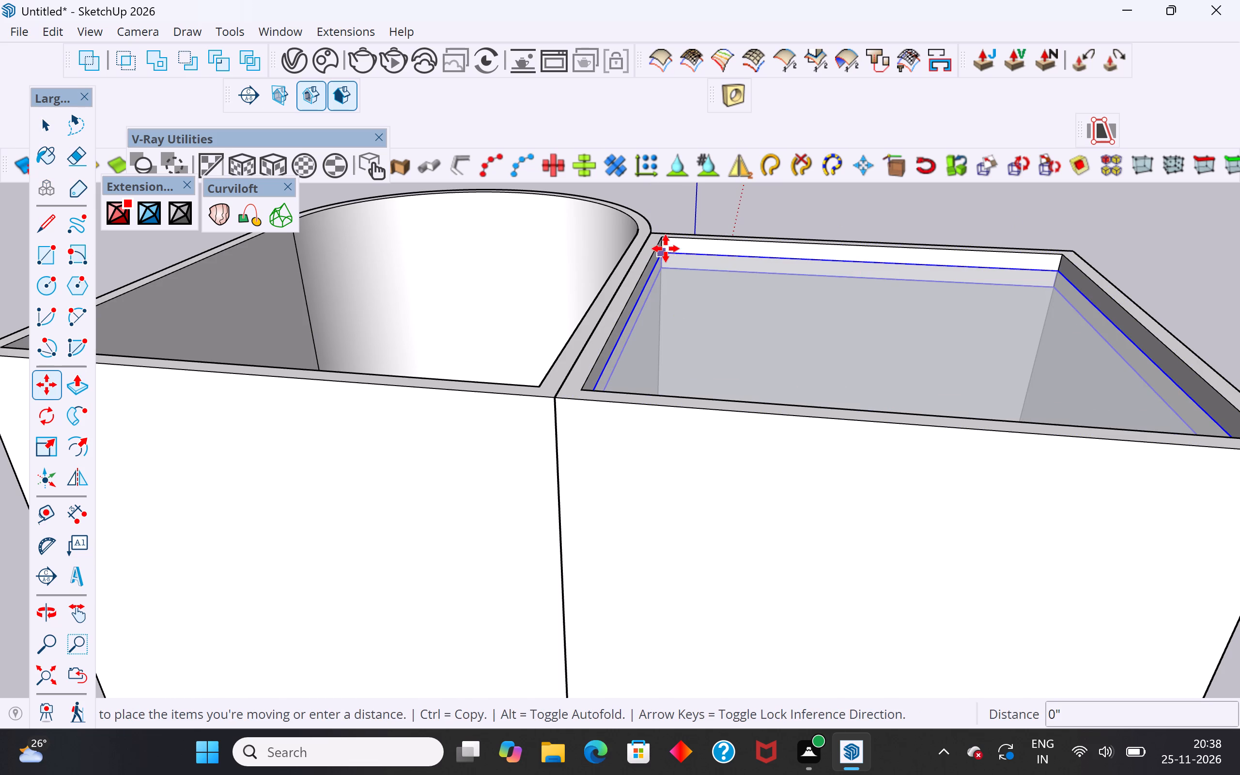
click(664, 245)
scroll(606, 434, down, 12)
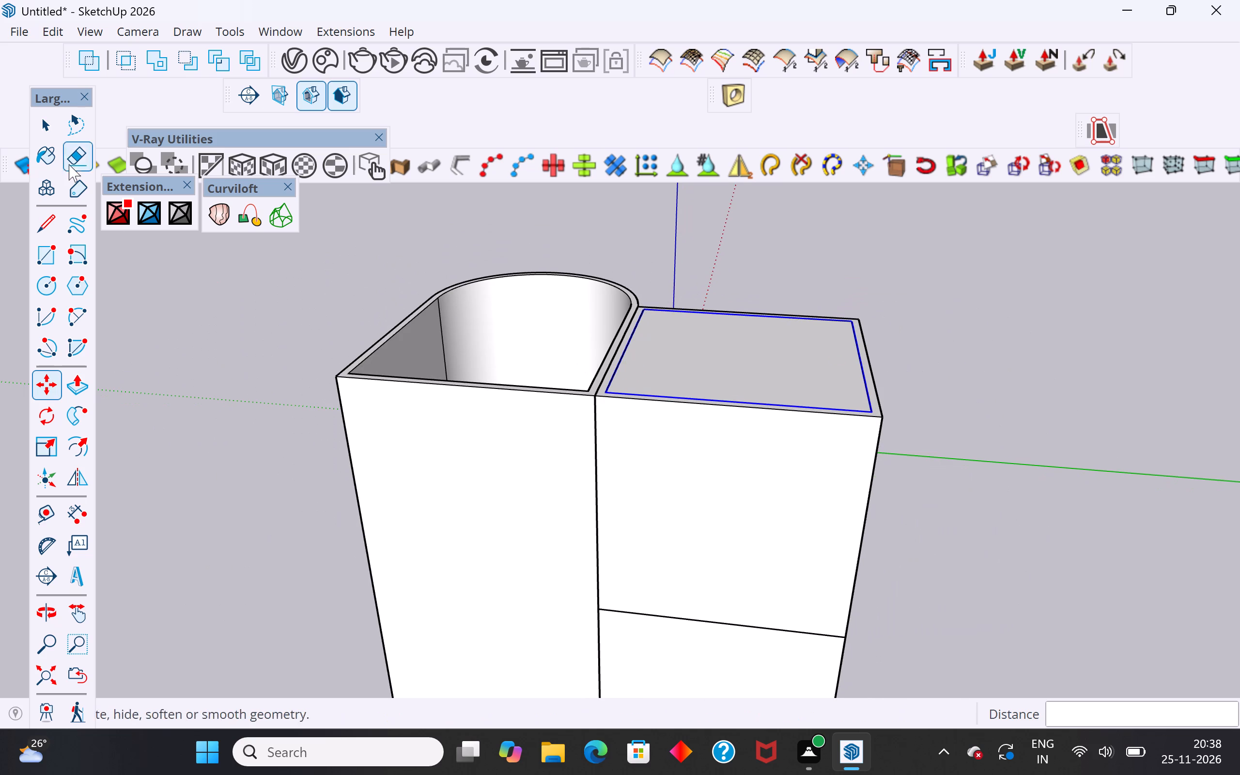
click(43, 132)
click(240, 445)
Examine the stacked square unit, the adjoining round-ended unit and the separate round-ended unit from the side, above and below.
scroll(308, 494, down, 5)
middle_drag(356, 521, 846, 425)
scroll(473, 359, down, 5)
middle_drag(541, 524, 683, 485)
scroll(683, 442, up, 4)
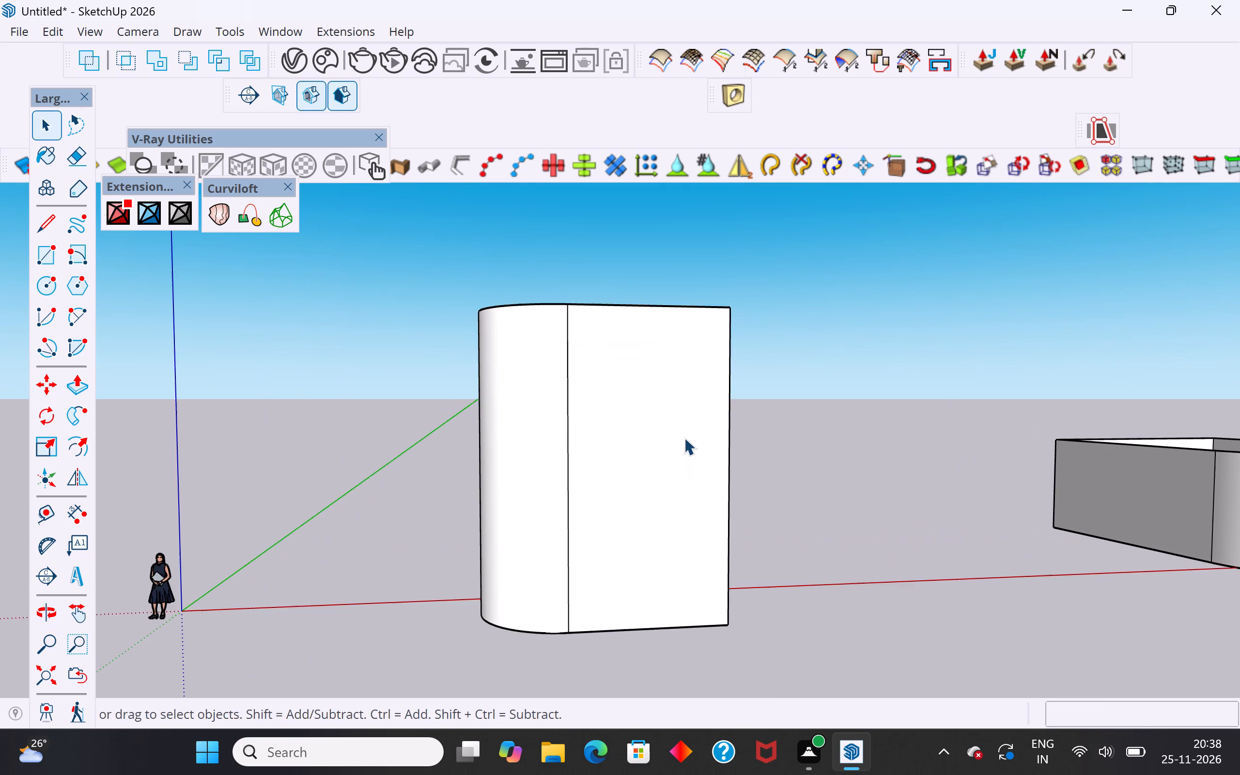
middle_drag(678, 459, 614, 621)
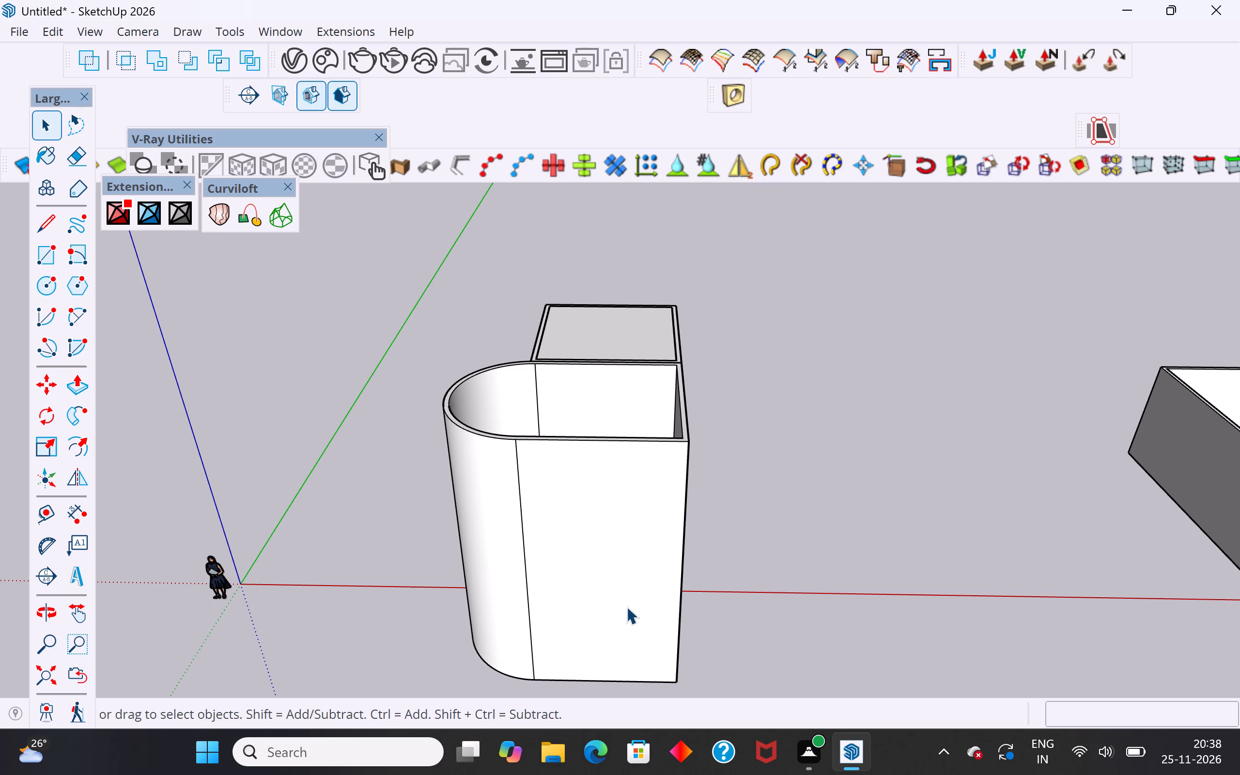
scroll(536, 492, down, 9)
scroll(591, 557, down, 6)
middle_drag(592, 554, 597, 377)
middle_drag(981, 566, 992, 387)
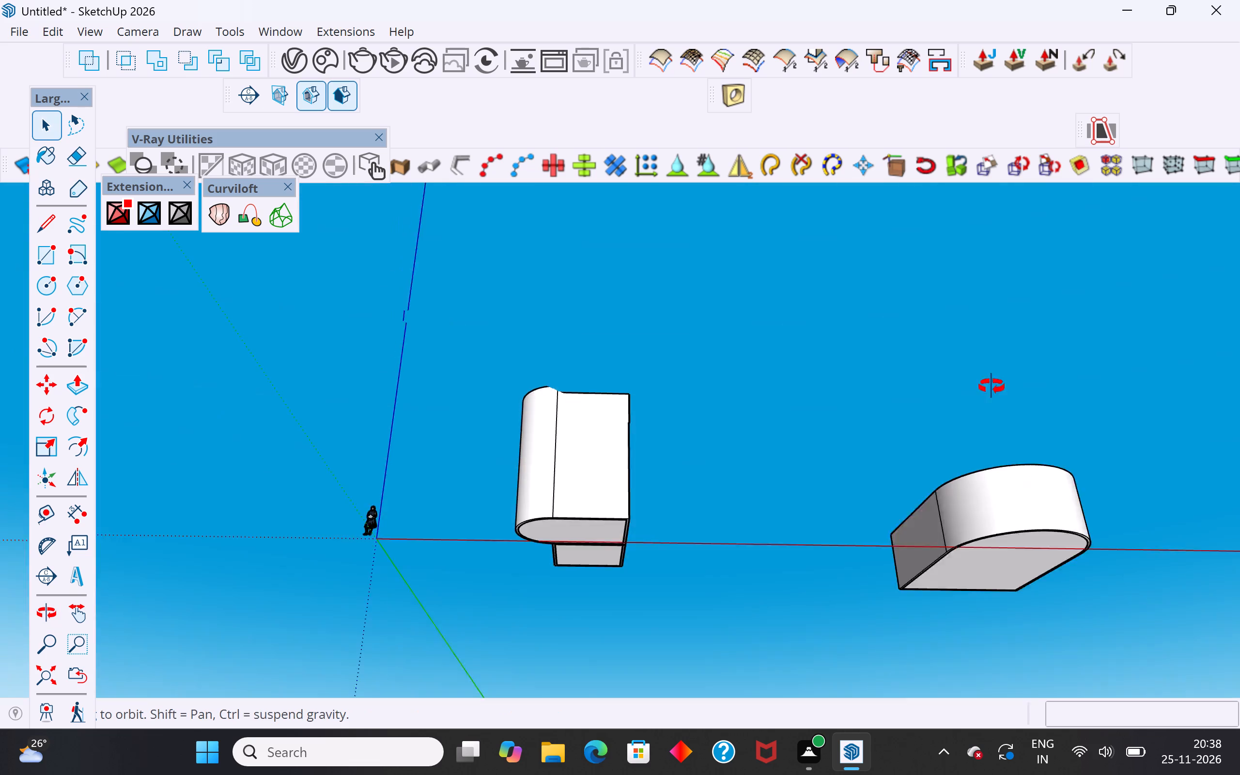
middle_drag(992, 387, 1020, 731)
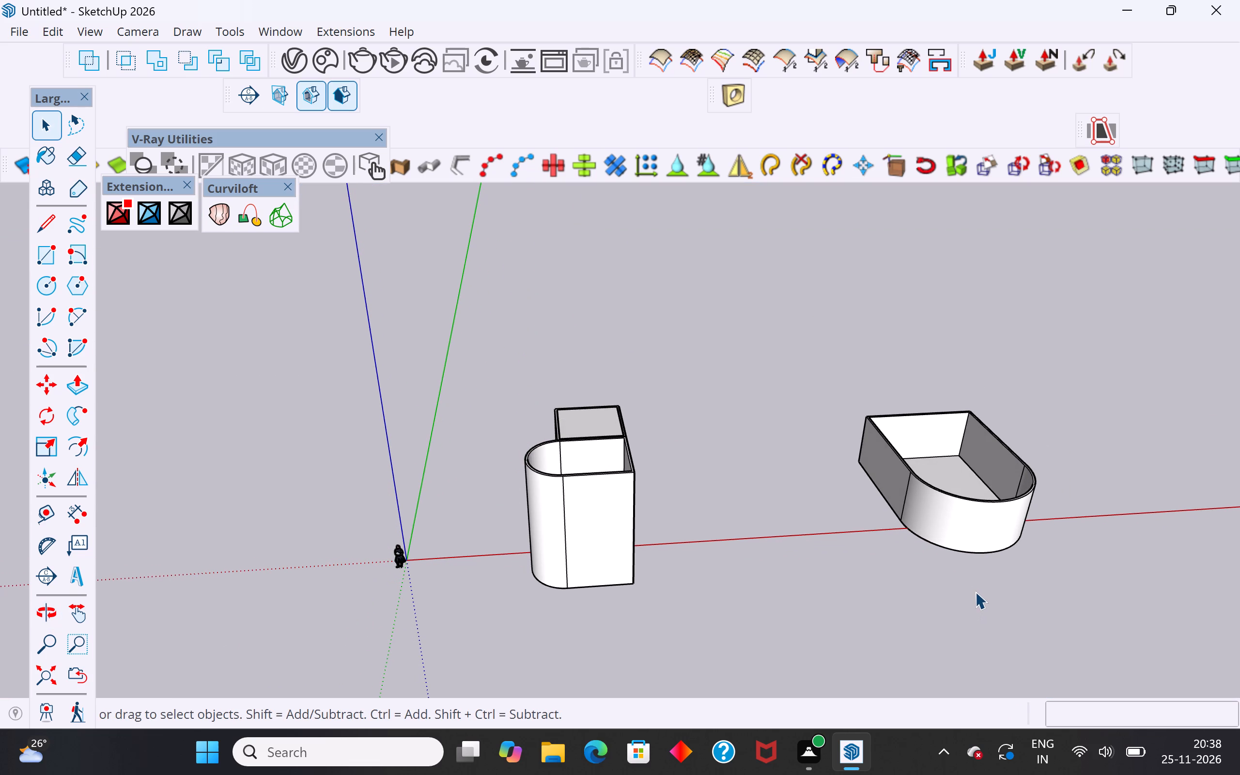
scroll(966, 517, up, 4)
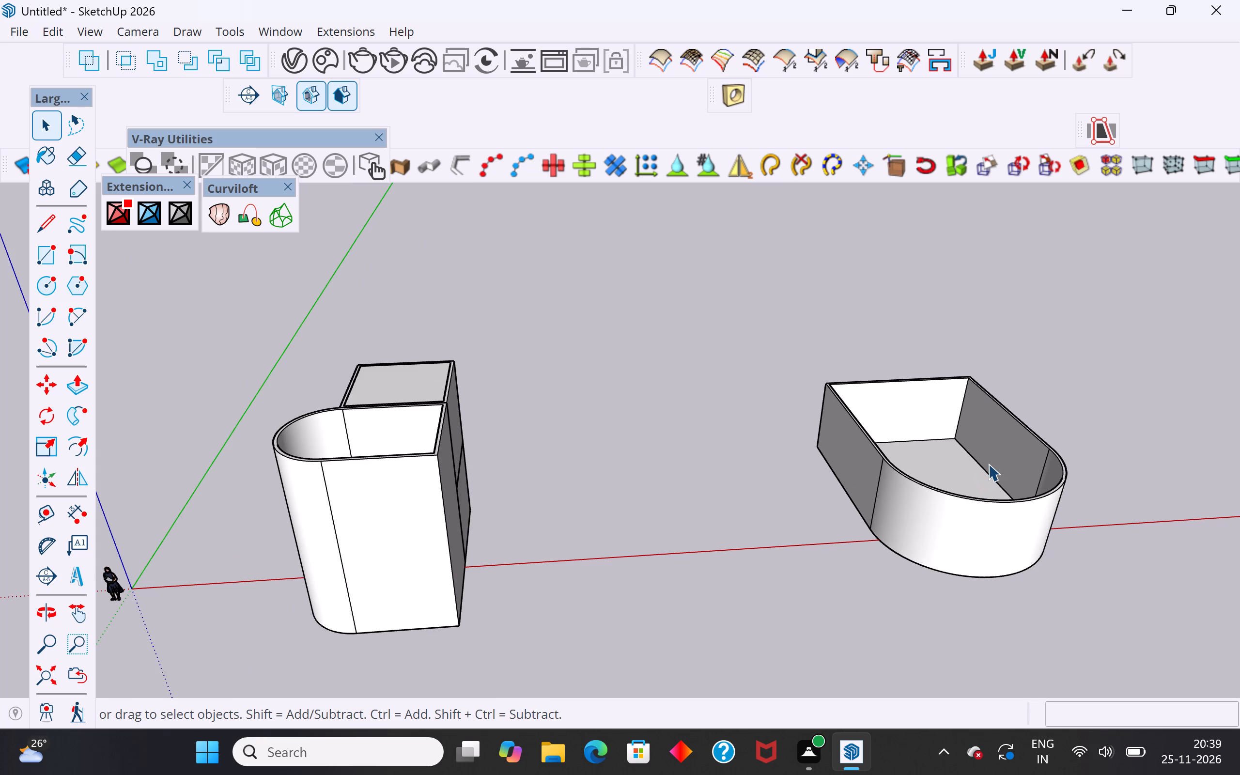
Copy the floor slab of the separate round-ended unit straight up to the inner top corner of its walls.
scroll(1004, 456, up, 3)
click(962, 474)
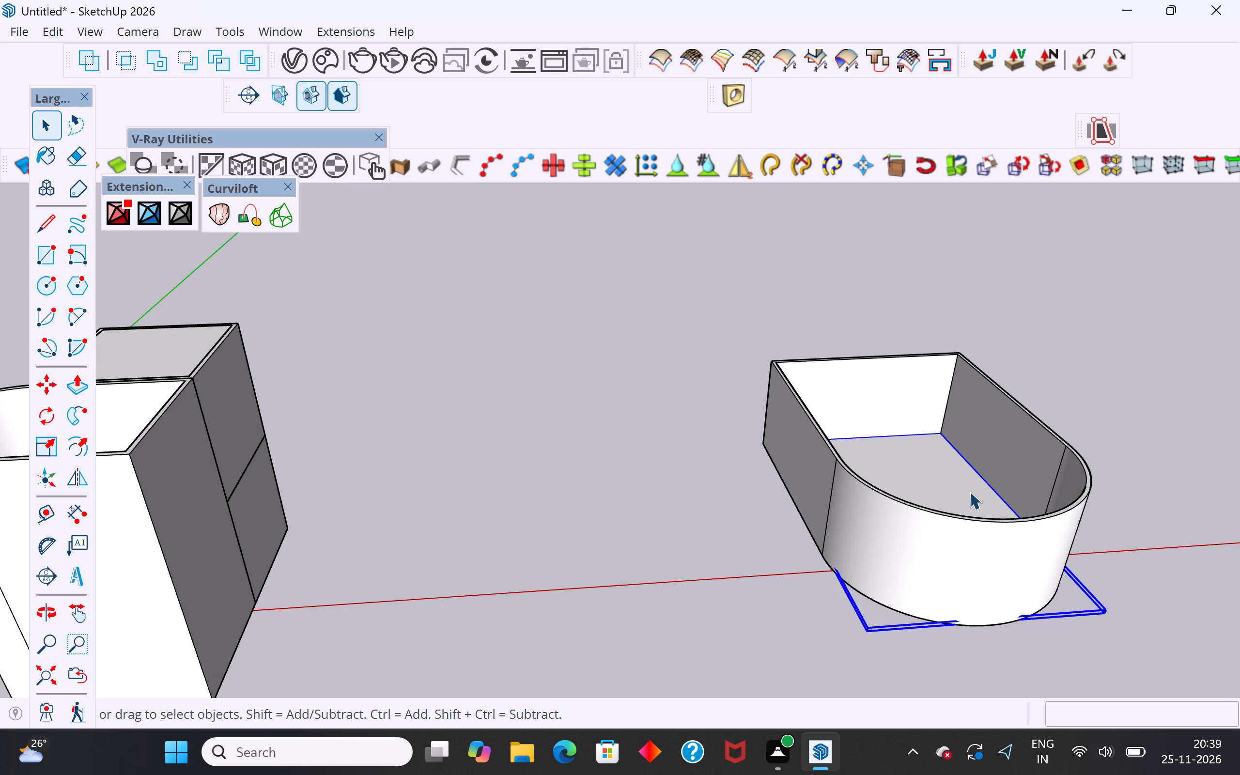
scroll(718, 493, down, 6)
middle_drag(676, 550, 693, 488)
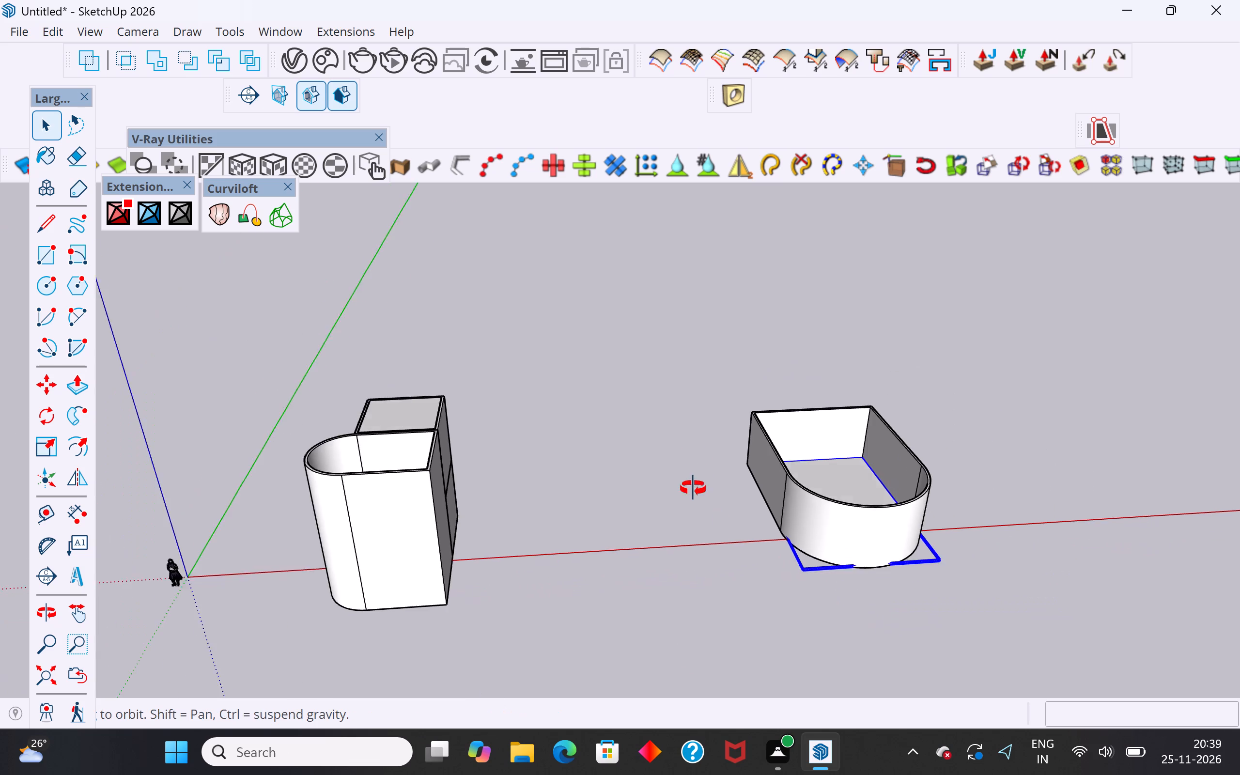
middle_drag(693, 488, 633, 450)
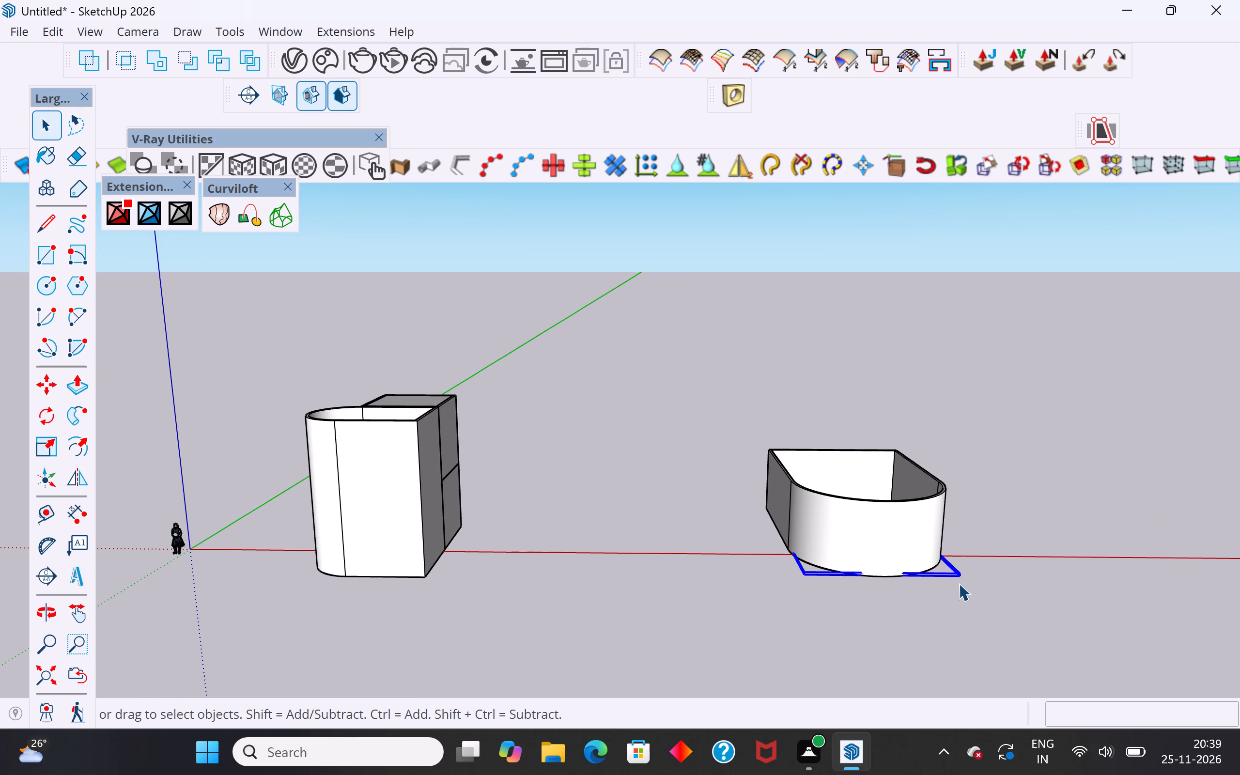
scroll(854, 448, up, 7)
middle_drag(867, 541, 912, 639)
click(905, 510)
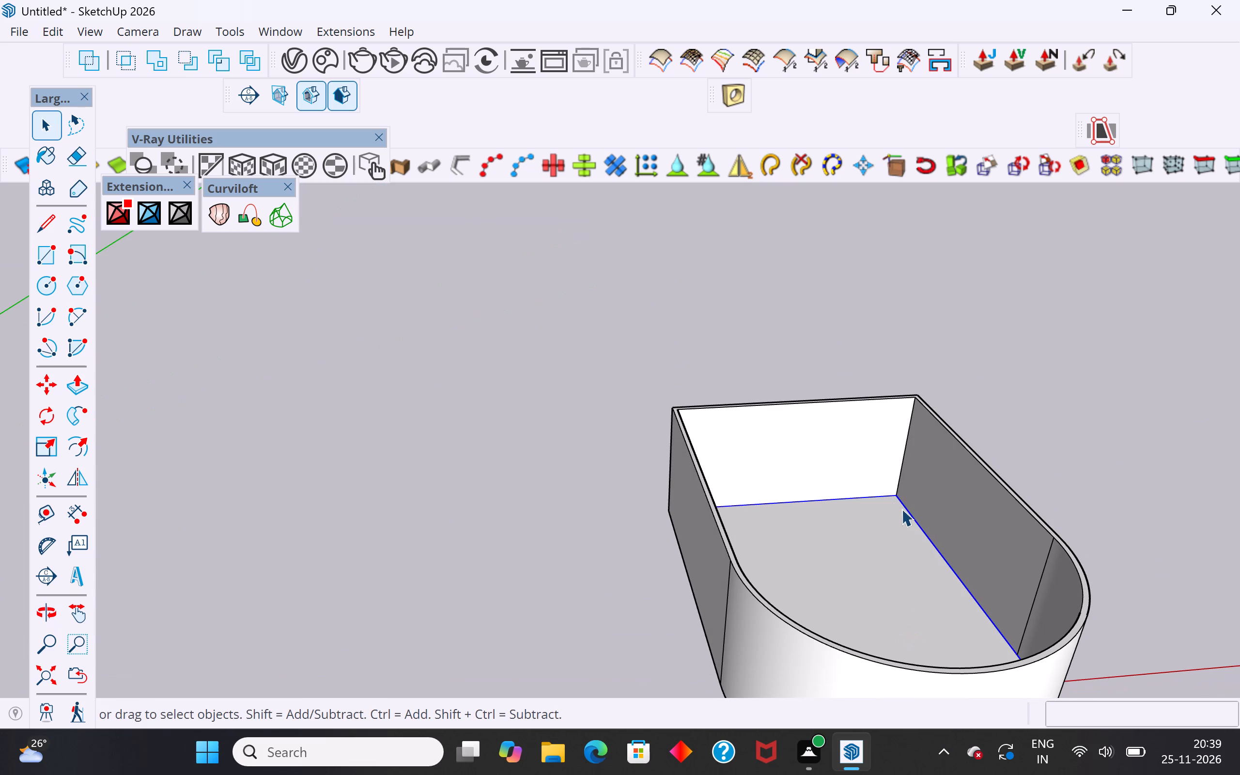
key(m)
ctrl+click(895, 493)
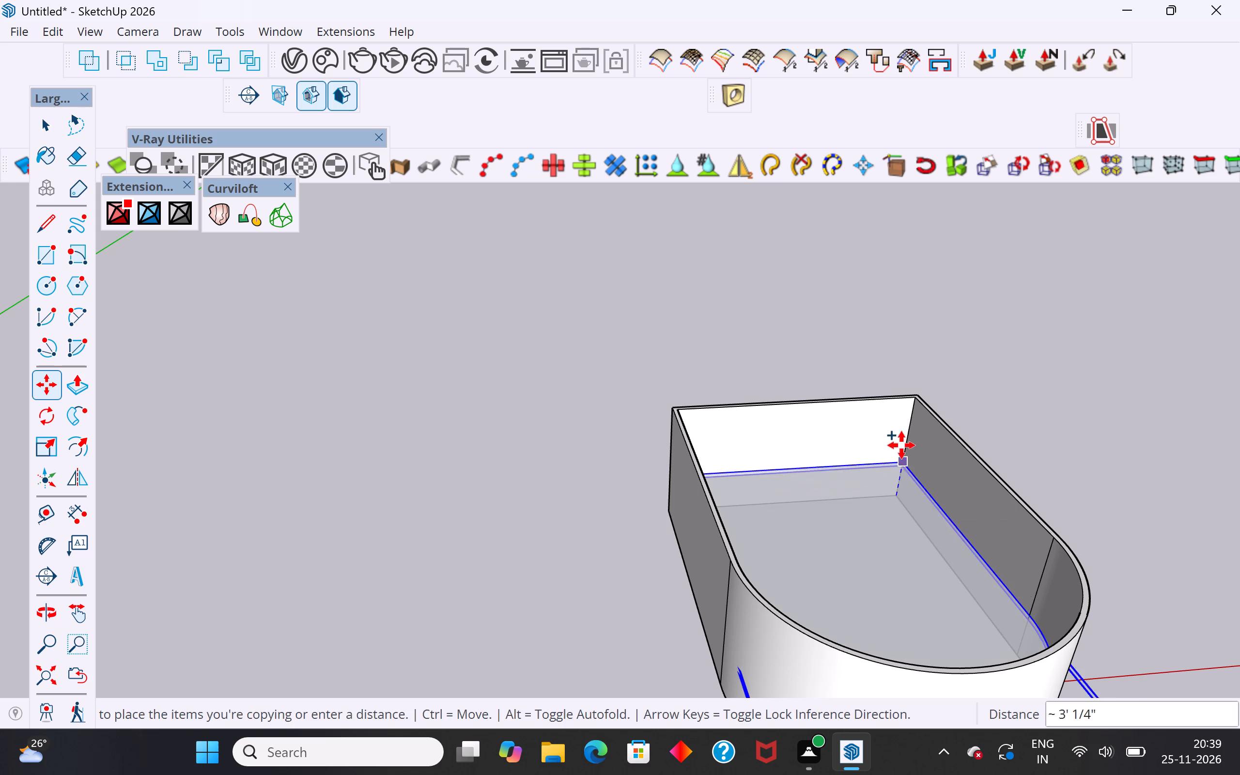
click(917, 400)
Move the copied round-ended slab straight up so its bottom corner meets the inner top corner of the walls.
middle_drag(762, 490, 950, 442)
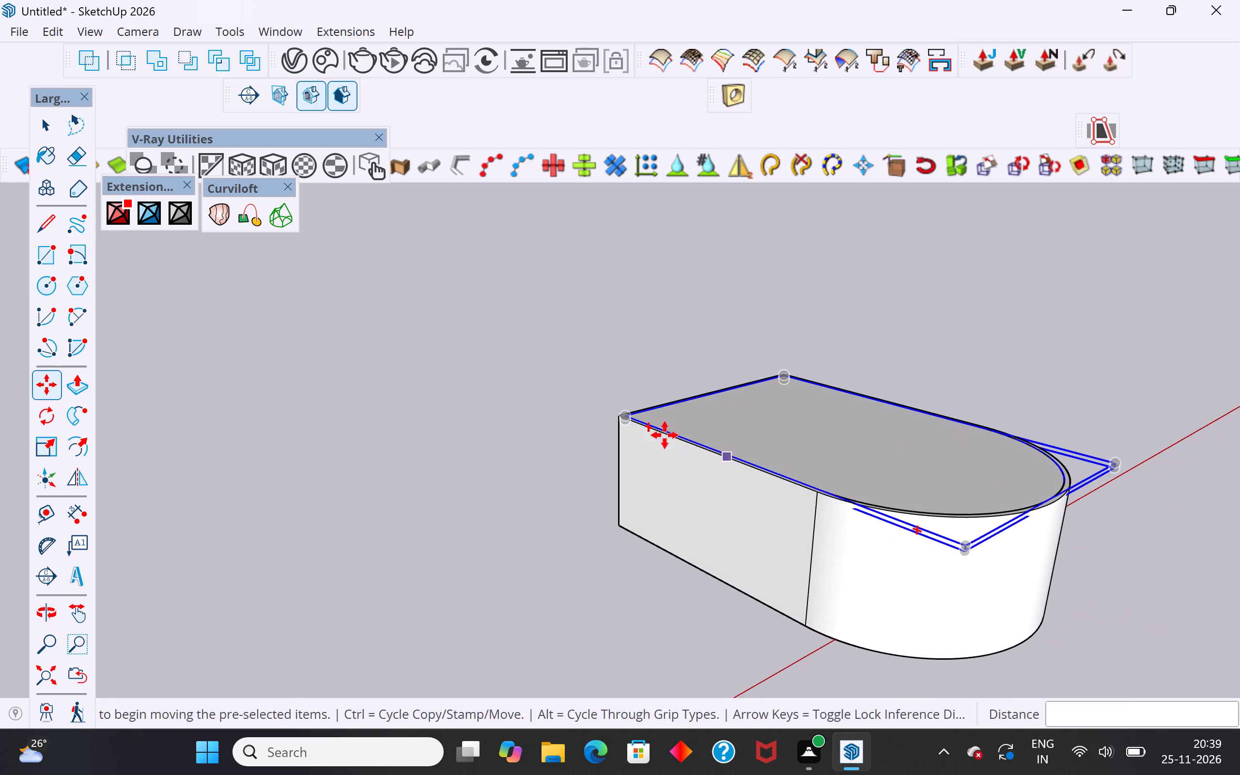
scroll(657, 430, up, 16)
click(615, 409)
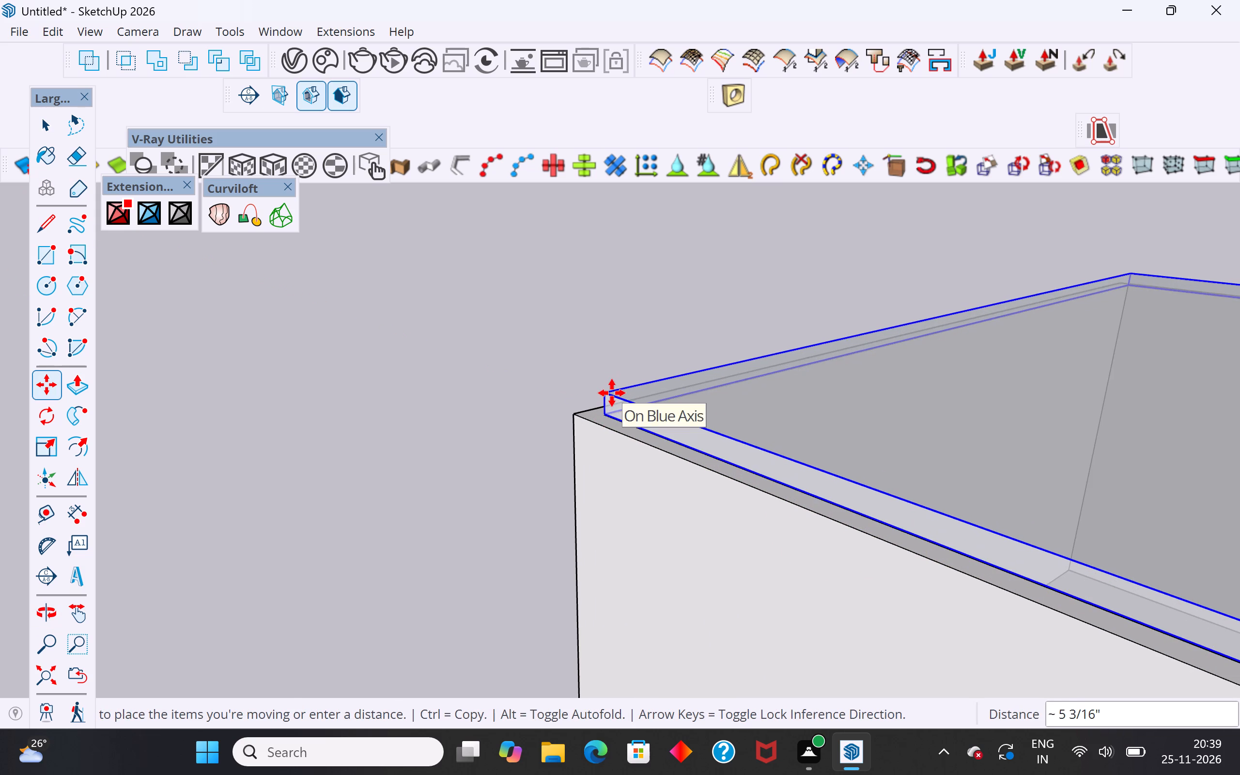
click(612, 393)
scroll(610, 413, up, 19)
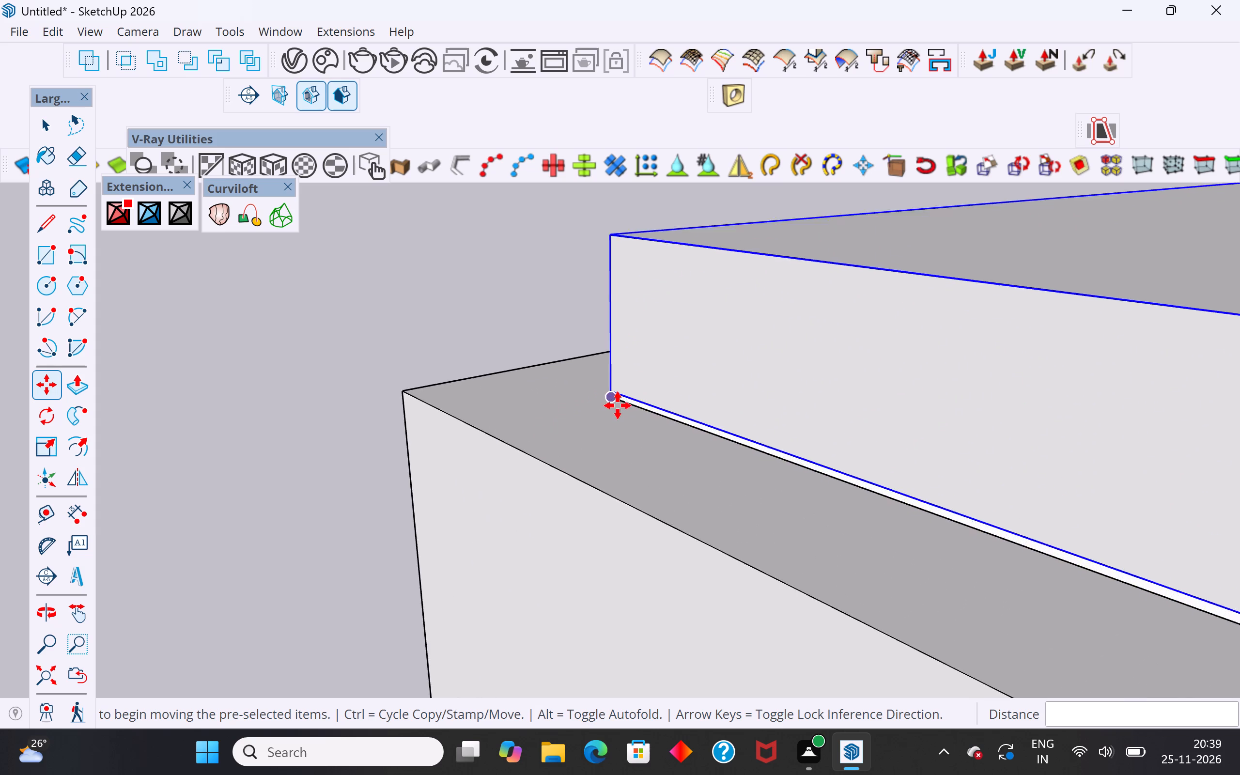
scroll(618, 405, up, 6)
scroll(614, 401, down, 1)
scroll(614, 401, up, 7)
click(599, 366)
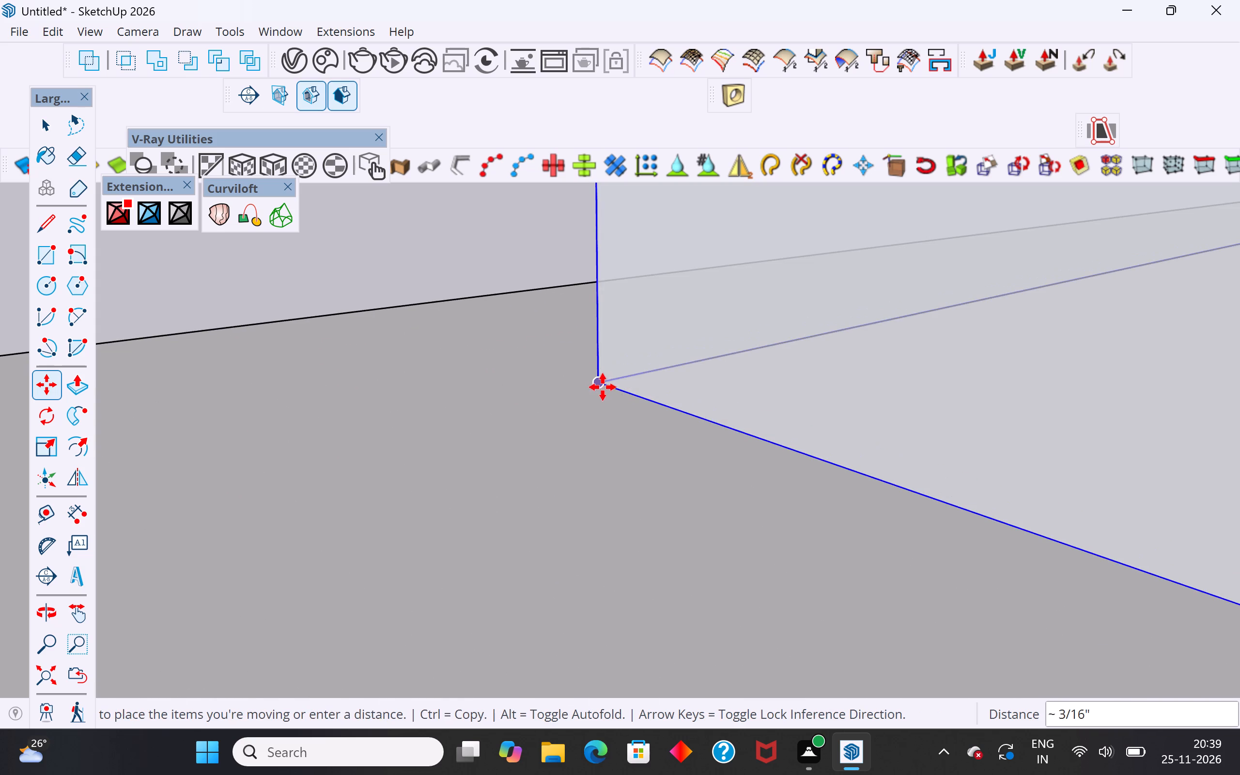
click(603, 388)
click(53, 135)
click(296, 302)
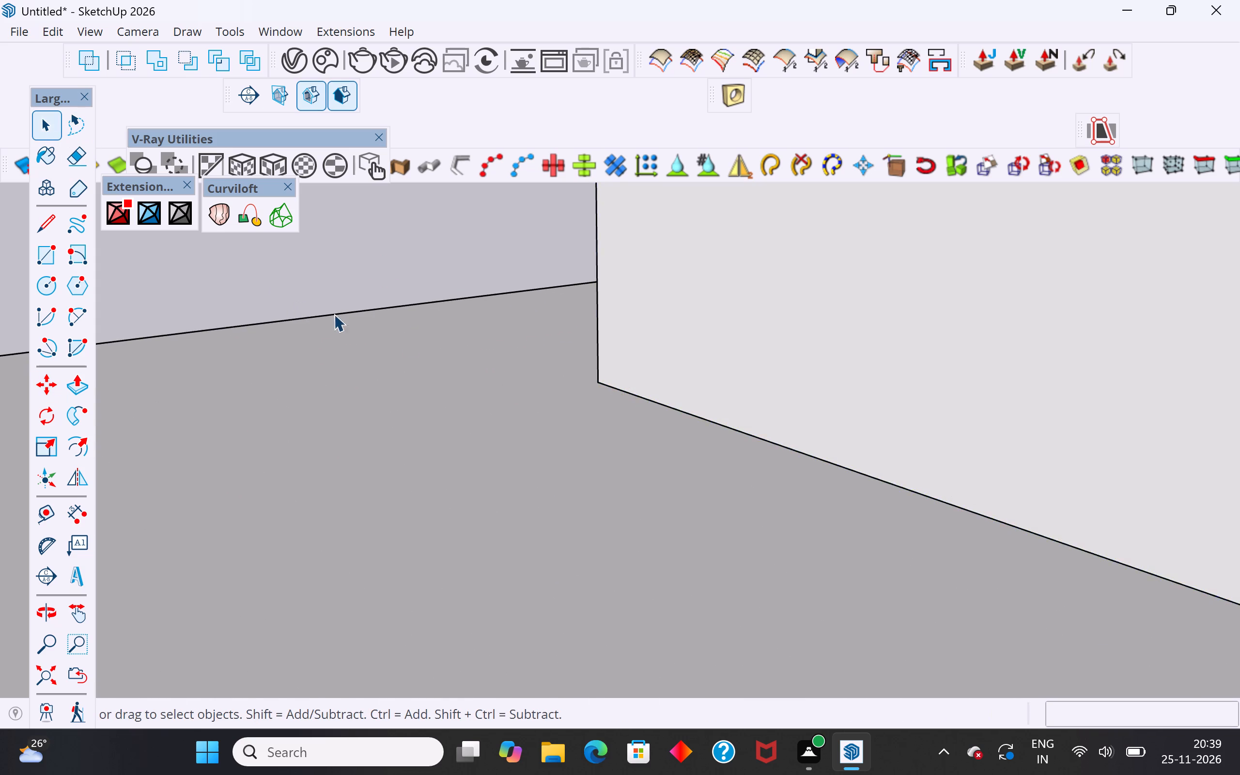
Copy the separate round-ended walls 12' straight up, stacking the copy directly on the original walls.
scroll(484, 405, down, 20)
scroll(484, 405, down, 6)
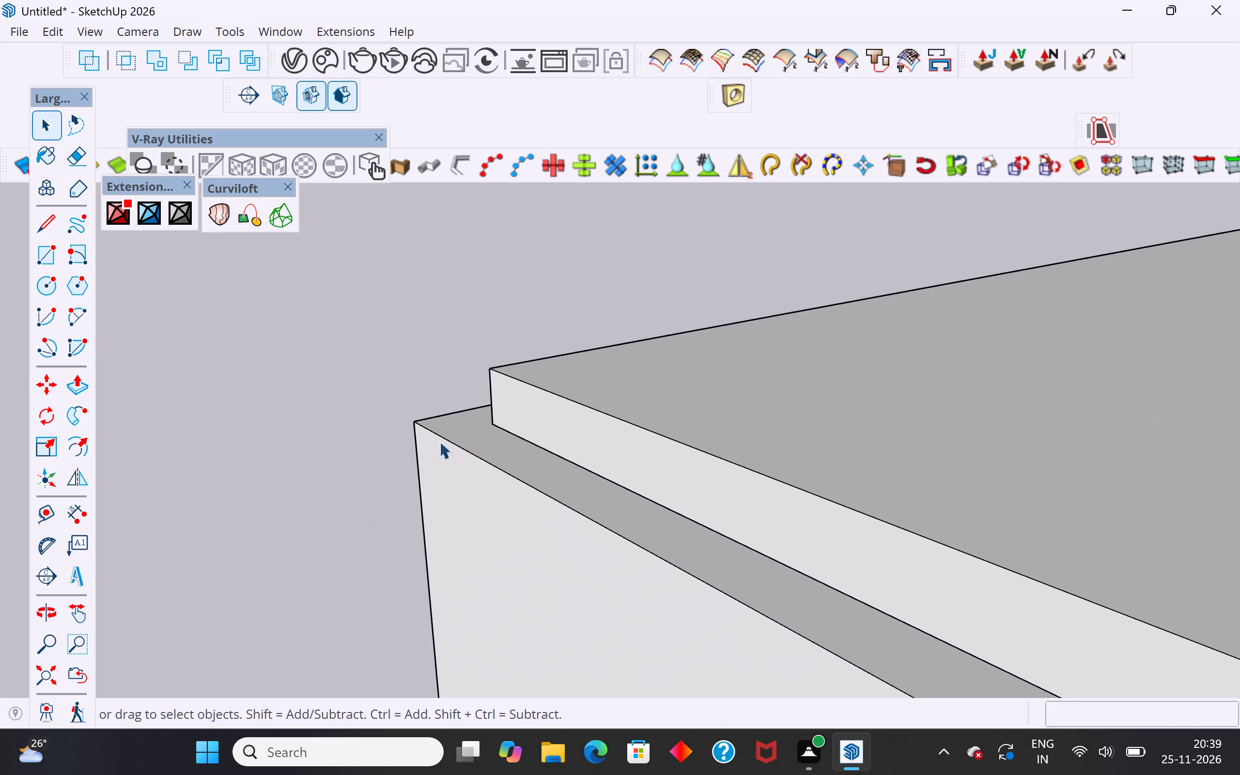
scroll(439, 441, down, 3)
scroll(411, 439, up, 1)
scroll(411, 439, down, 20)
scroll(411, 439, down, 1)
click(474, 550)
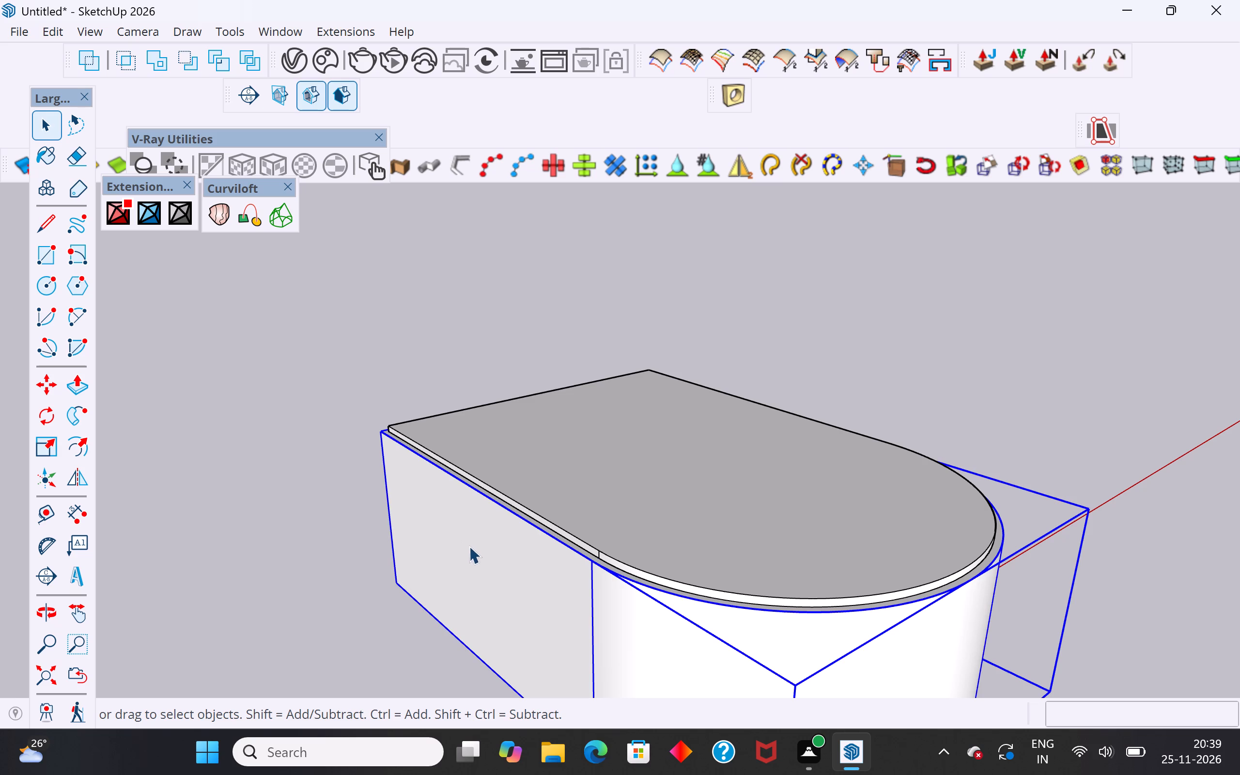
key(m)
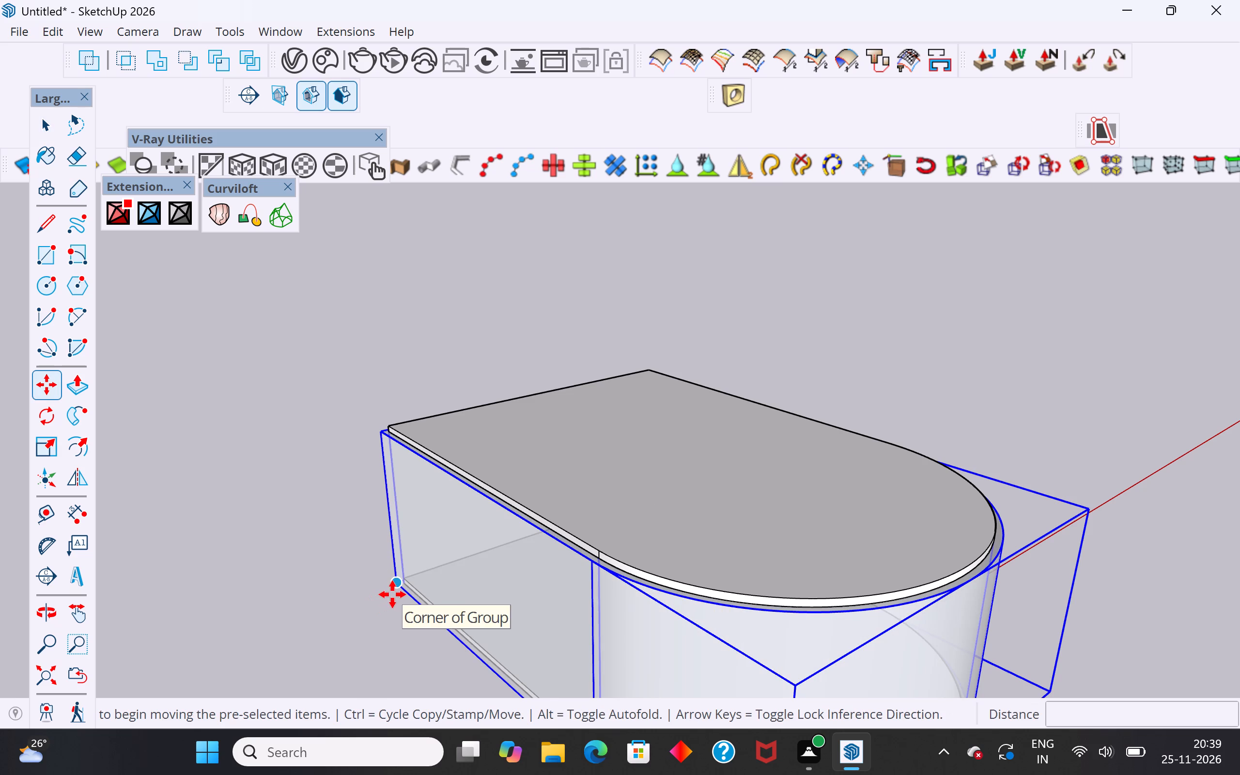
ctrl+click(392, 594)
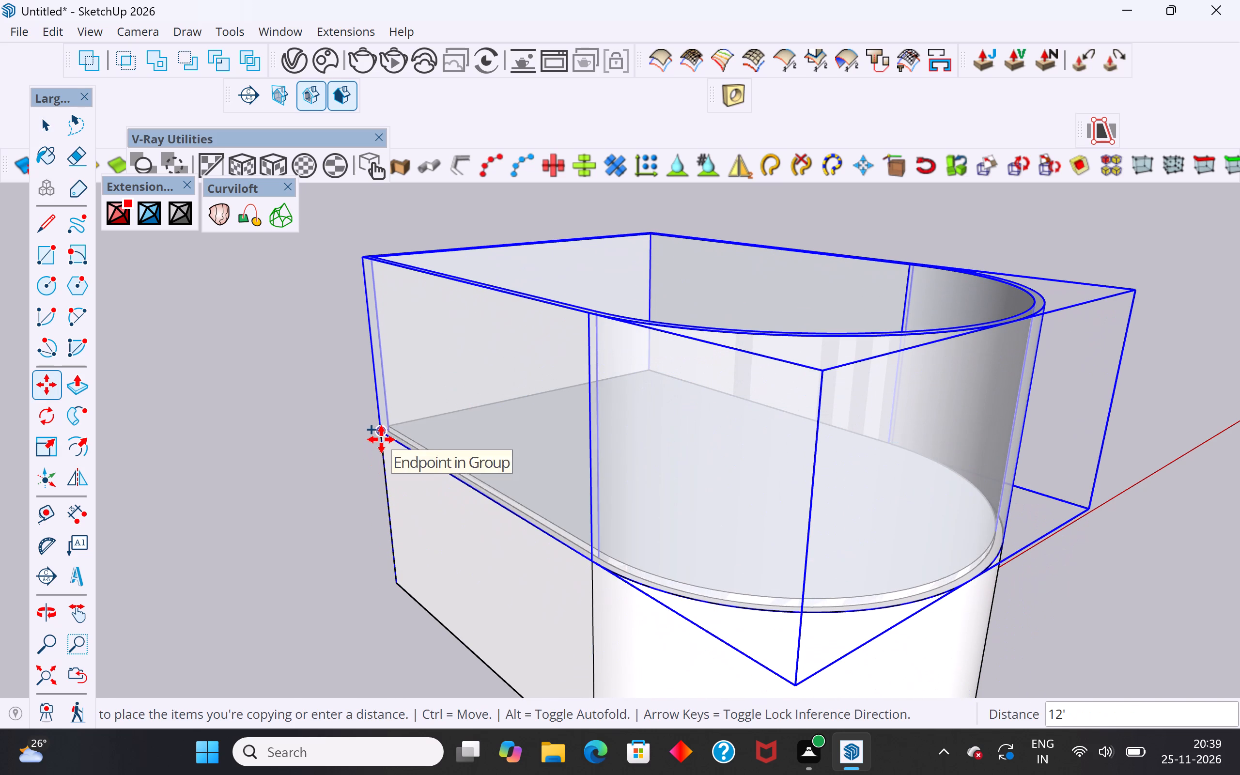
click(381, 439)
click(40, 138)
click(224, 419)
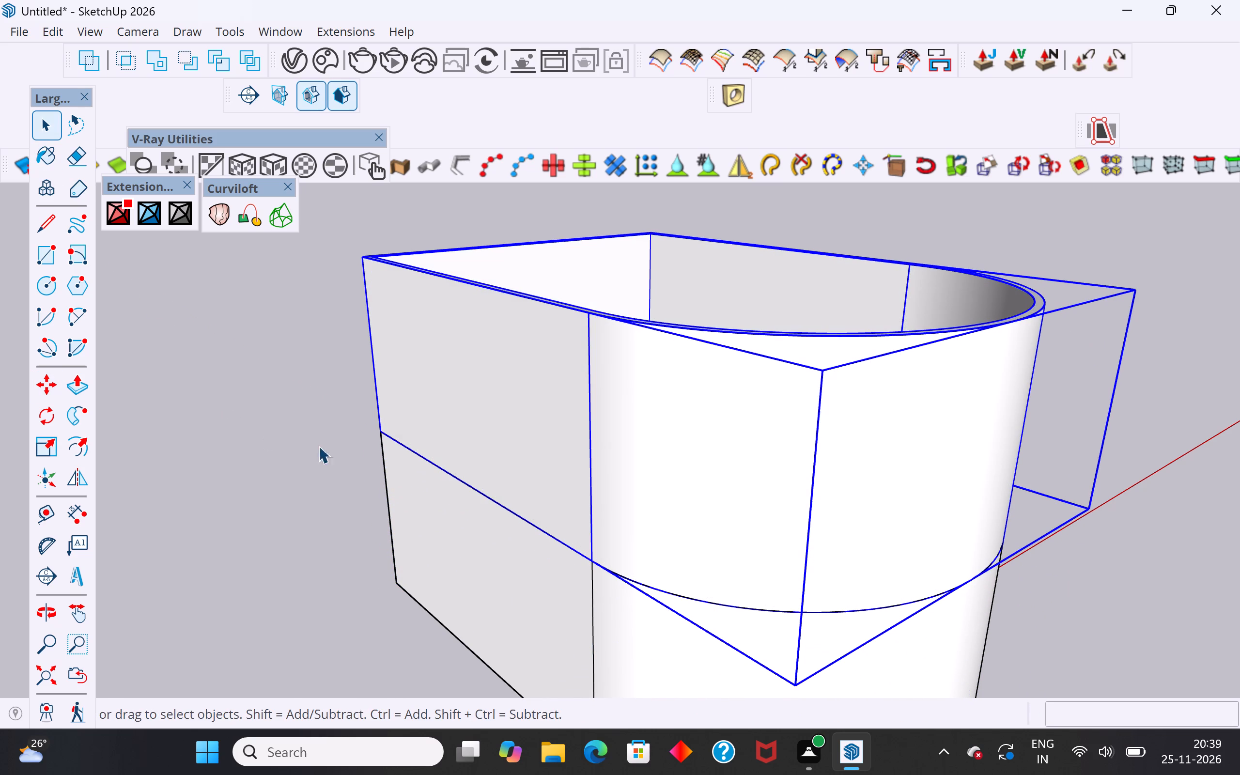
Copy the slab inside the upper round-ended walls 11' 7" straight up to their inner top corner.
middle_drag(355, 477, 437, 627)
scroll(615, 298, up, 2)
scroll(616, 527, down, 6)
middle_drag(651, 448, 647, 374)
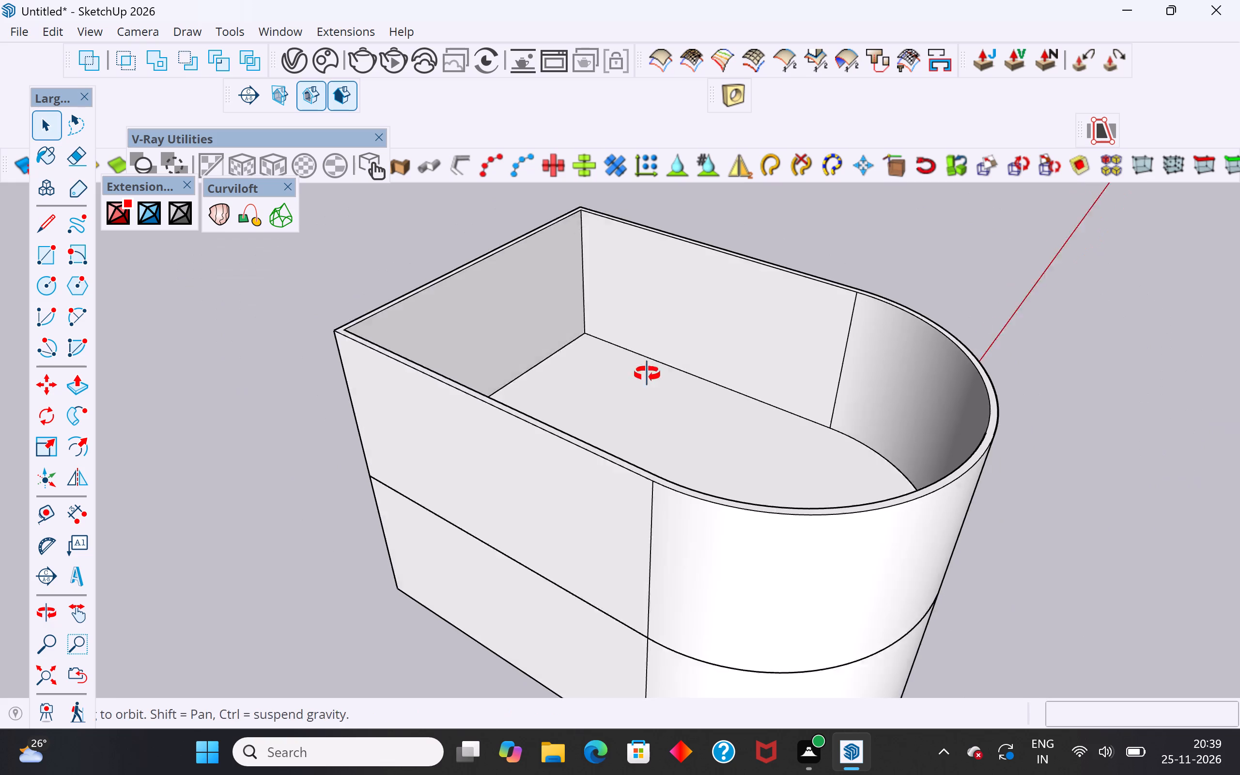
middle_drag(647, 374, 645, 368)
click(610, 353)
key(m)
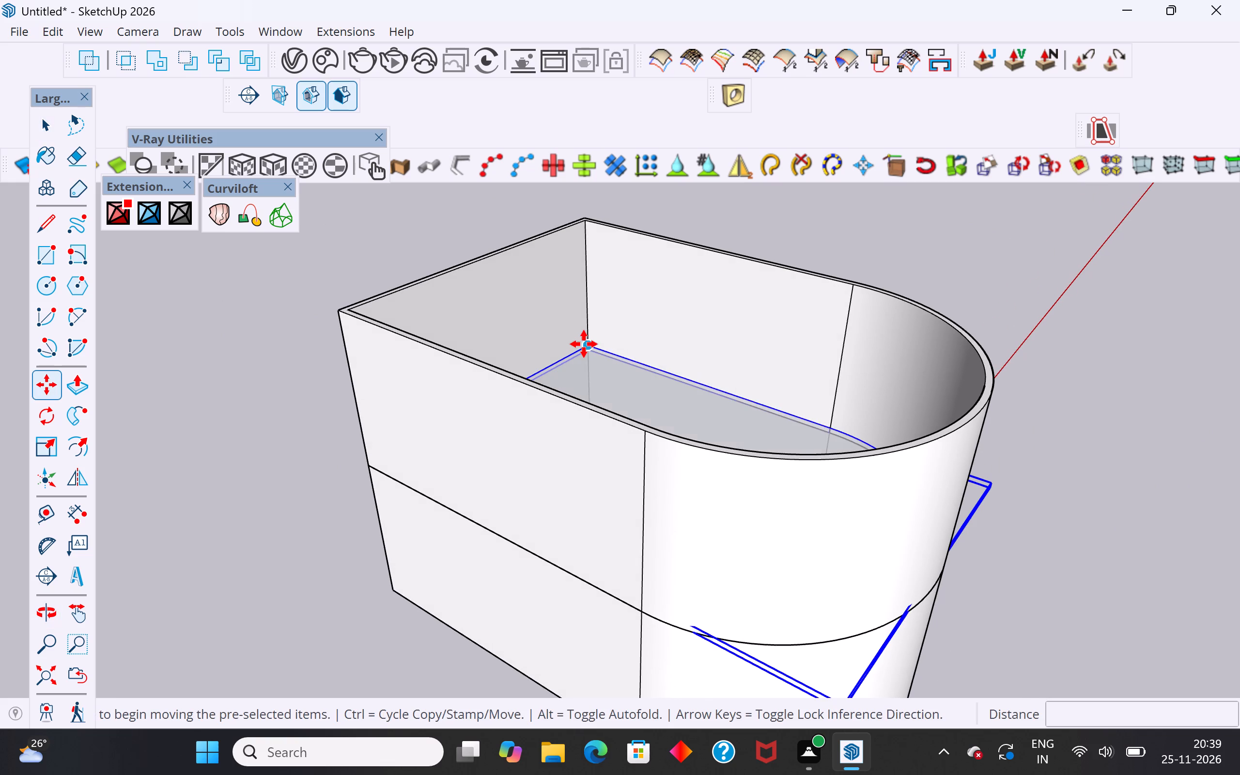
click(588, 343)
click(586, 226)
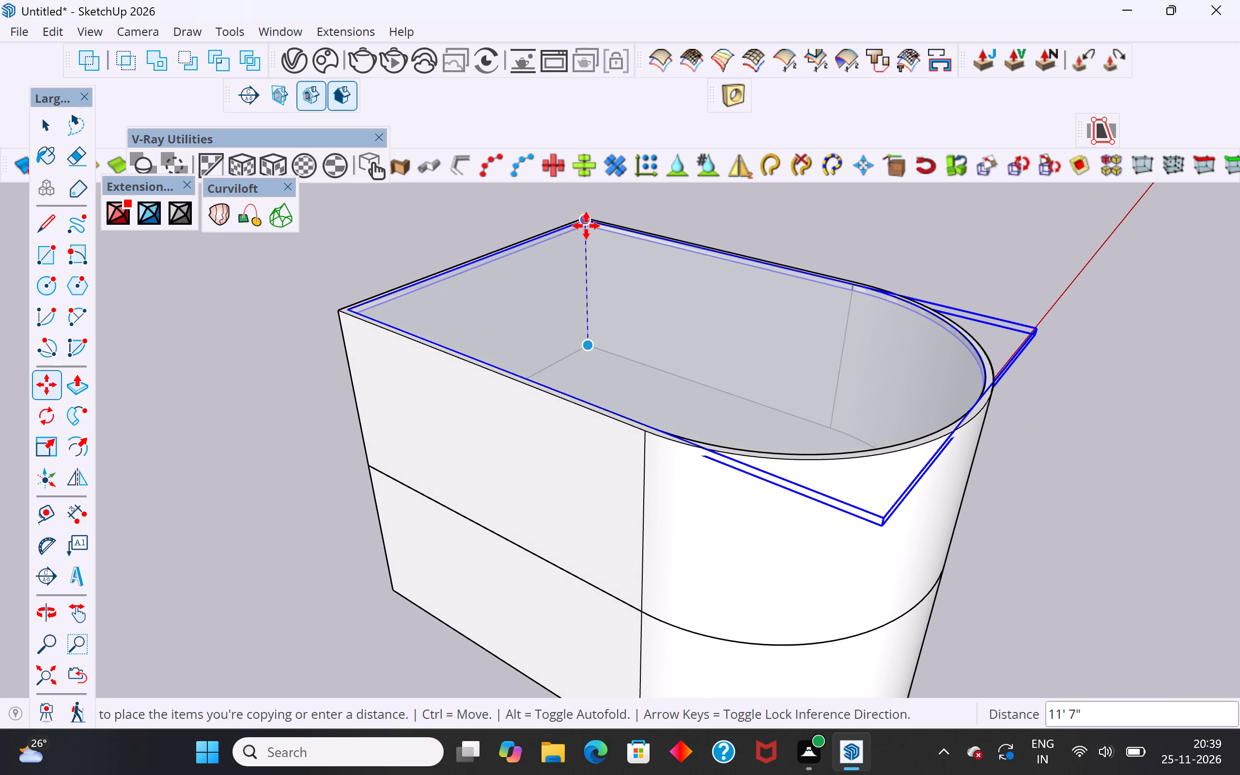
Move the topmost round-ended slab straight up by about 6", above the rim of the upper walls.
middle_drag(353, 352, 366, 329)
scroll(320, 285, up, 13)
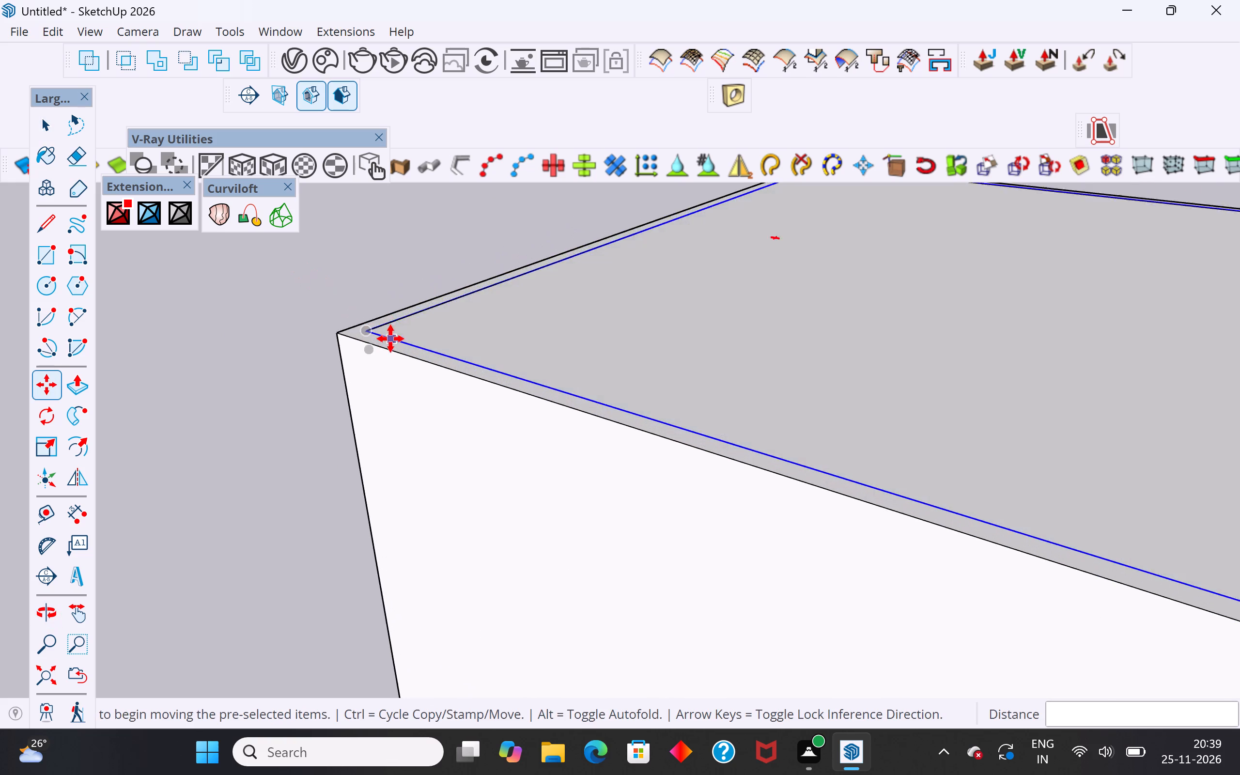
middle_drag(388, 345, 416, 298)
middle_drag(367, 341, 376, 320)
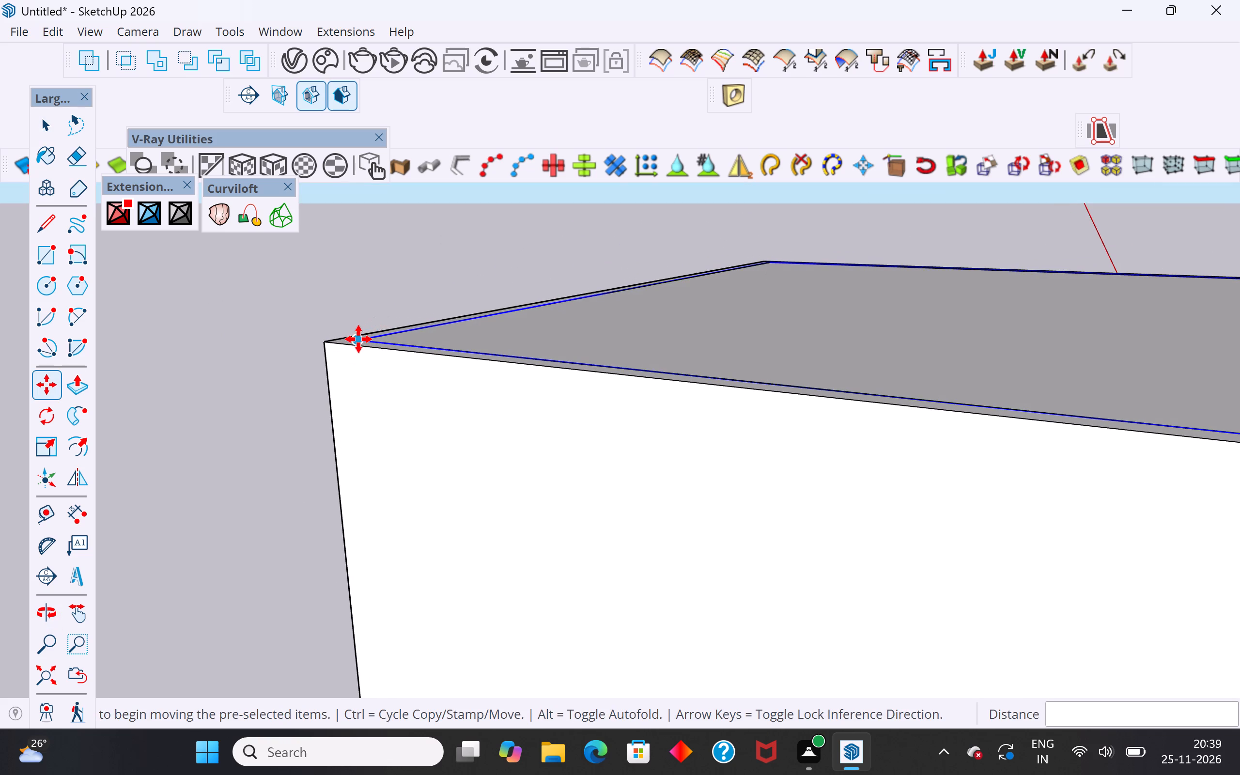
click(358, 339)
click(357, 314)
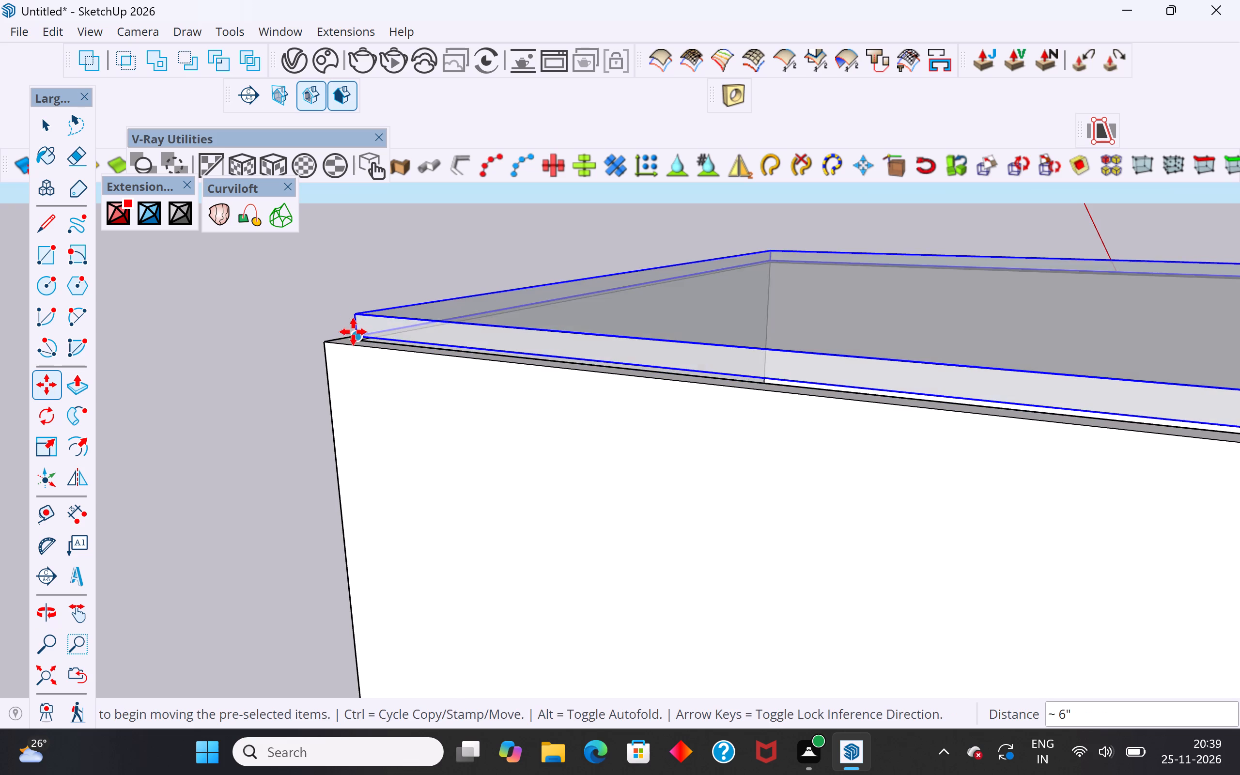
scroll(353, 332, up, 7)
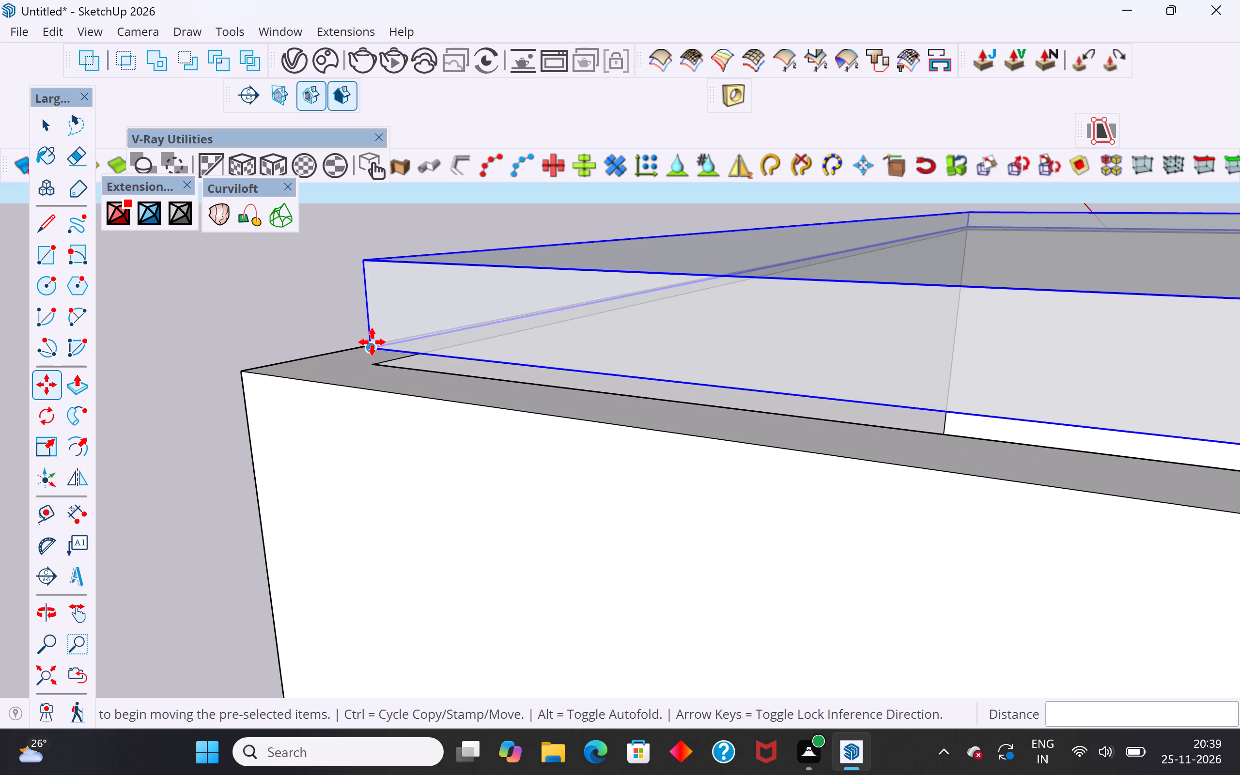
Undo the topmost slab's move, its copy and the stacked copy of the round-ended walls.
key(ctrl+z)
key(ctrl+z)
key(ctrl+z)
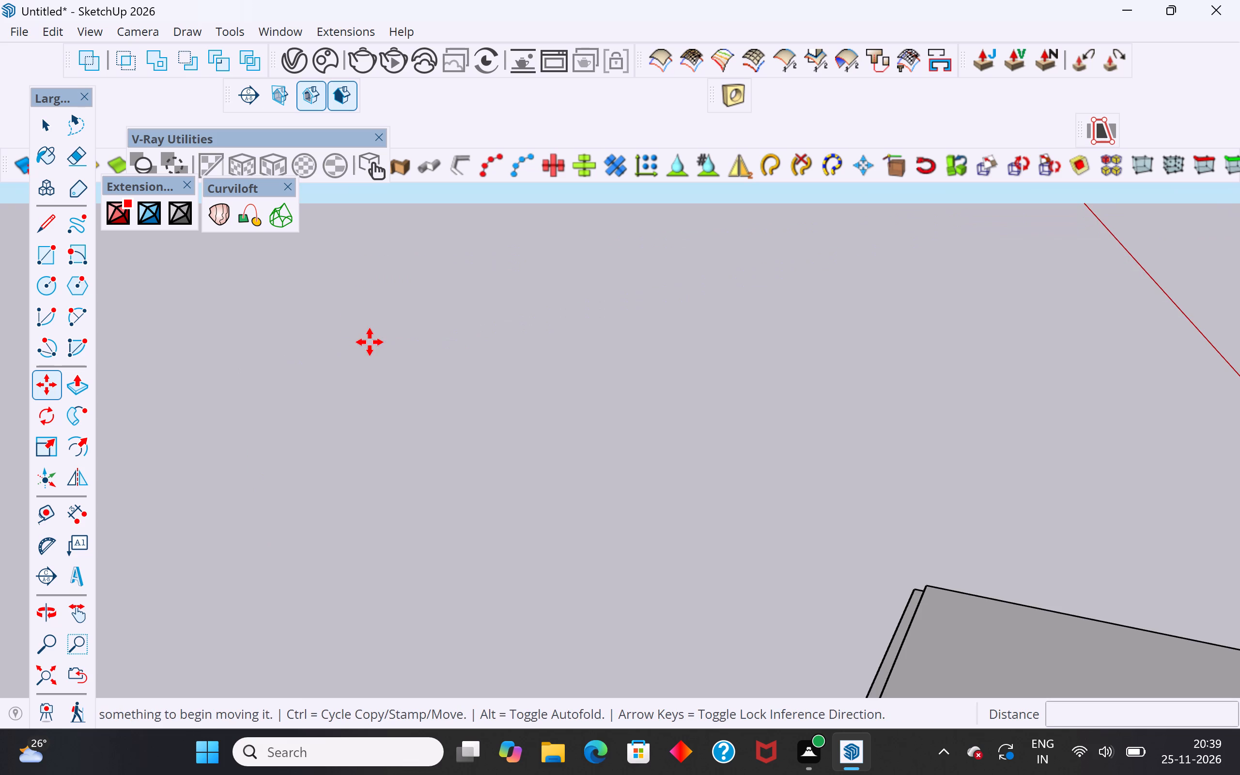
Copy the separate round-ended walls 12' straight up, stacking the copy directly on the original walls.
scroll(372, 374, down, 20)
scroll(372, 374, down, 5)
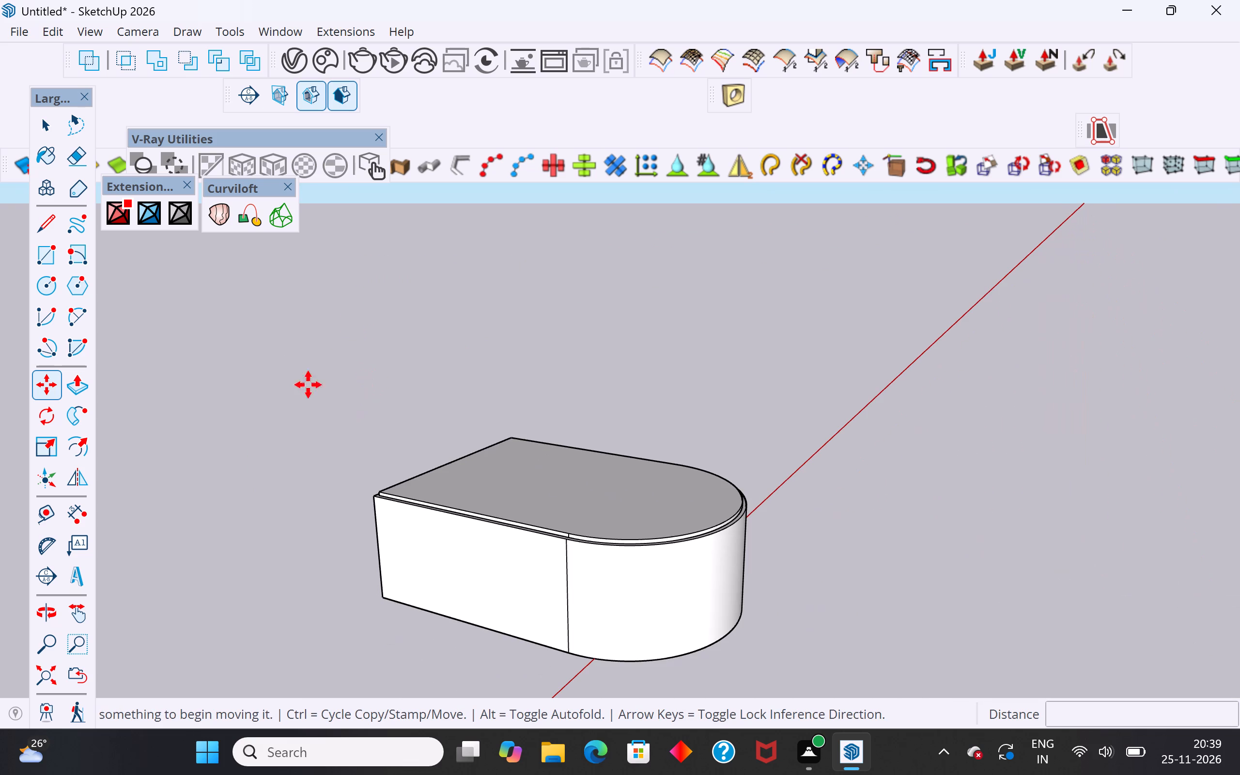
click(46, 131)
click(329, 542)
scroll(401, 570, up, 4)
click(408, 579)
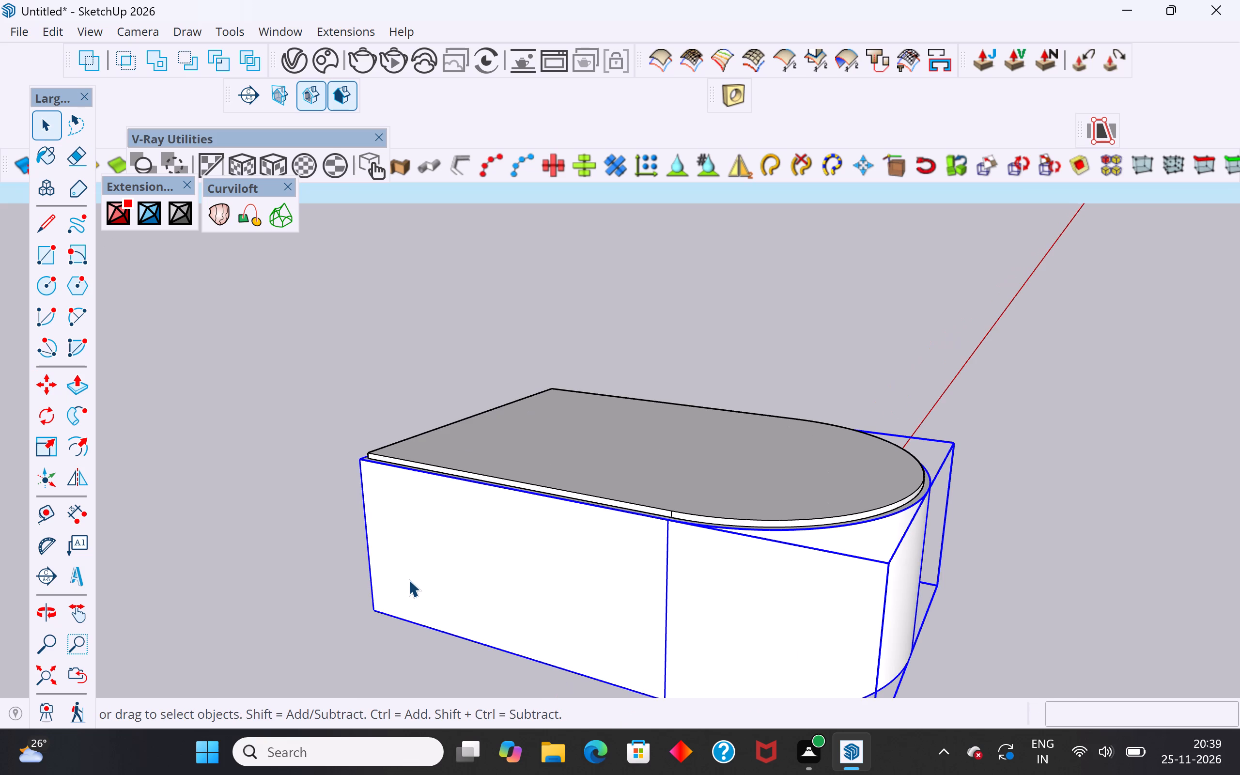
key(m)
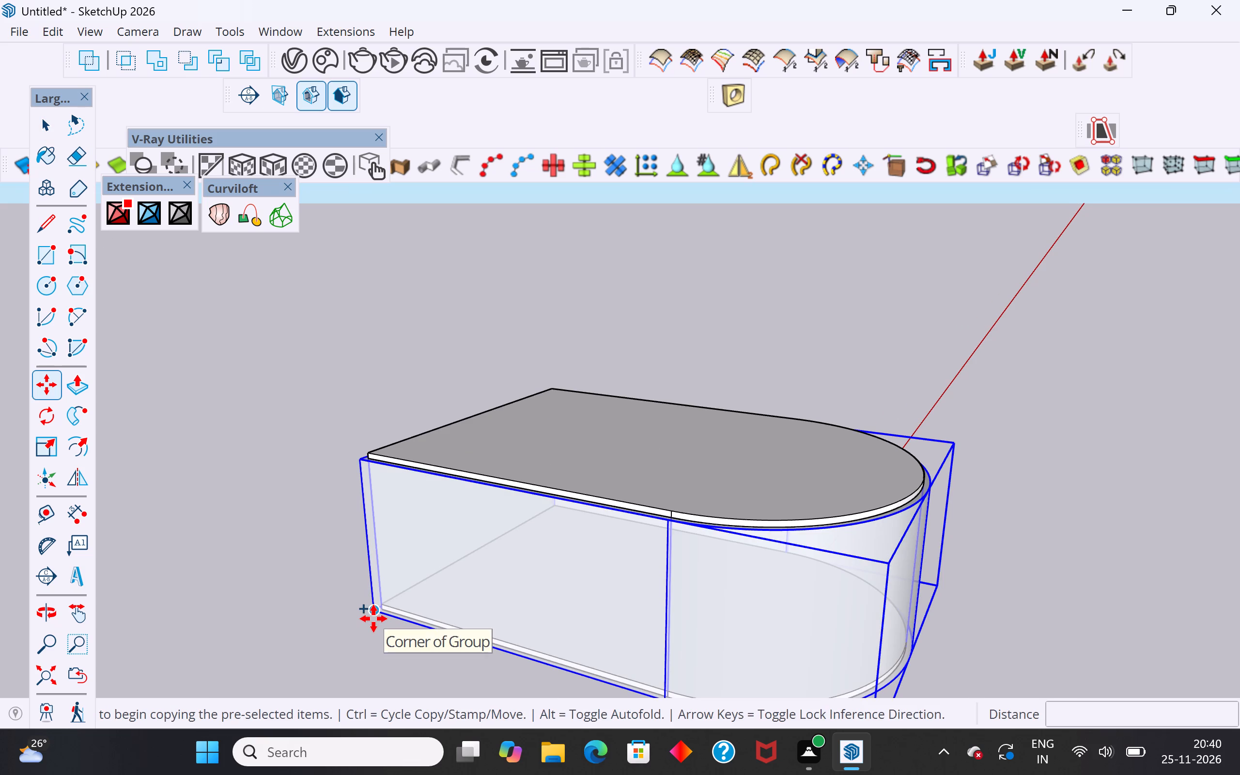
click(380, 620)
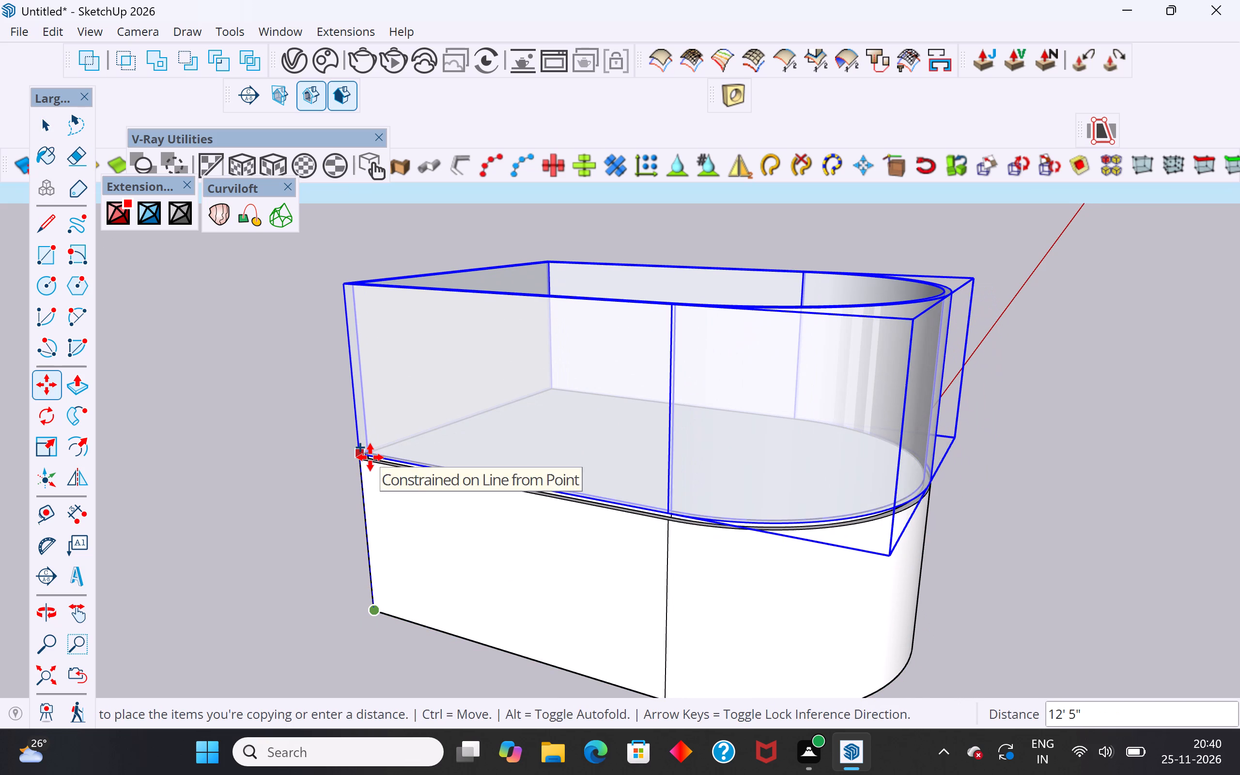
scroll(370, 465, up, 14)
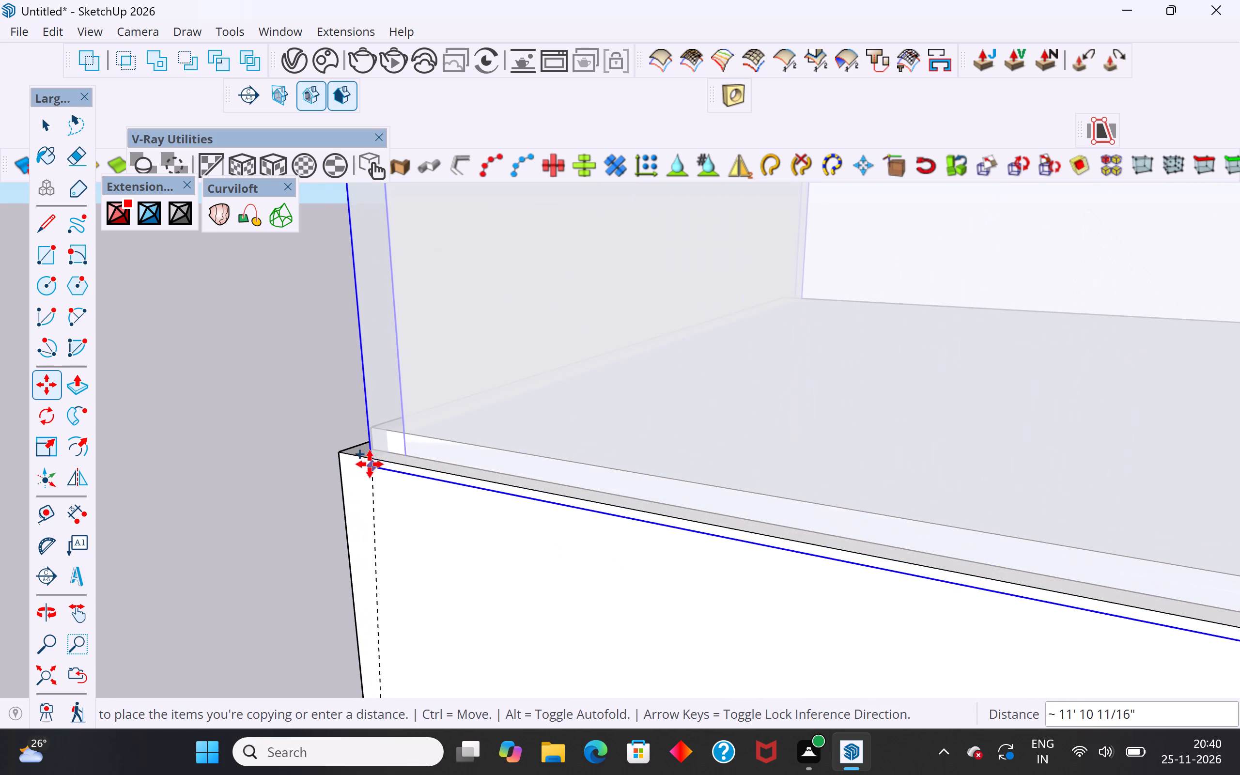
click(349, 452)
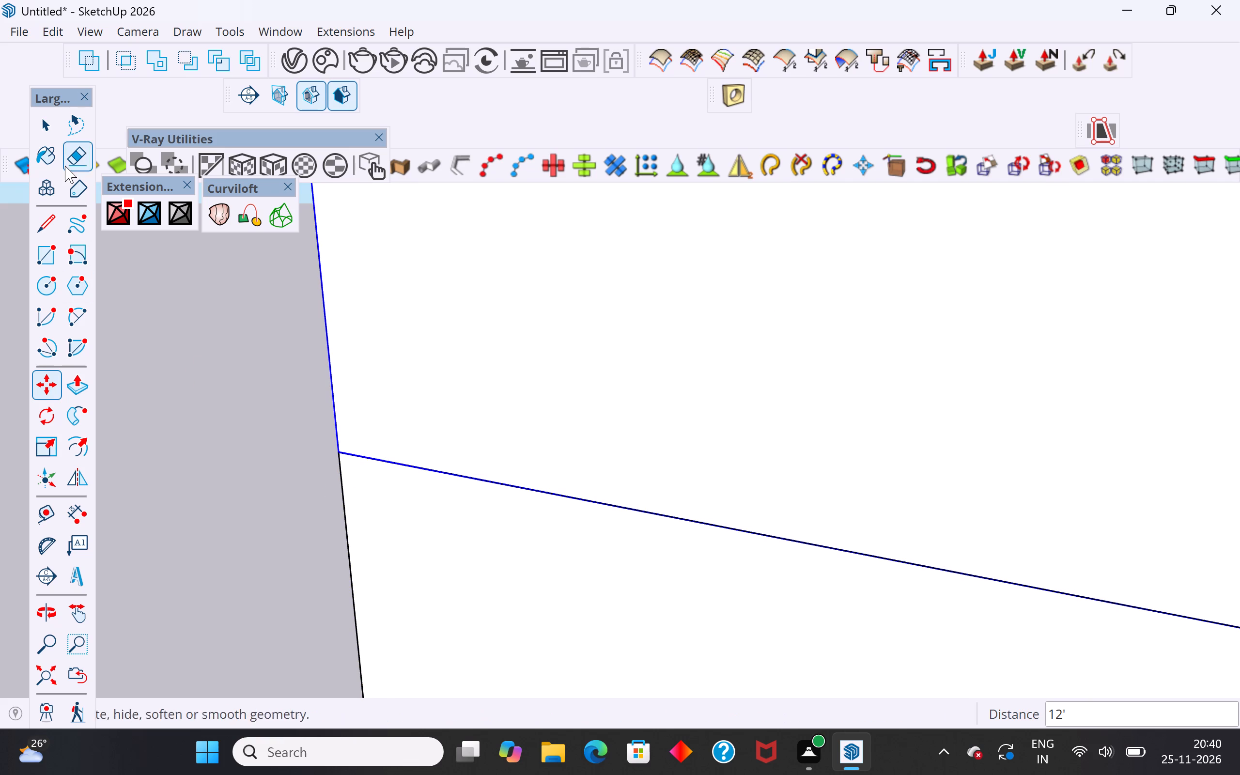
click(46, 125)
click(240, 466)
Move the slab between the two round-ended storeys 5" straight down.
scroll(197, 461, down, 20)
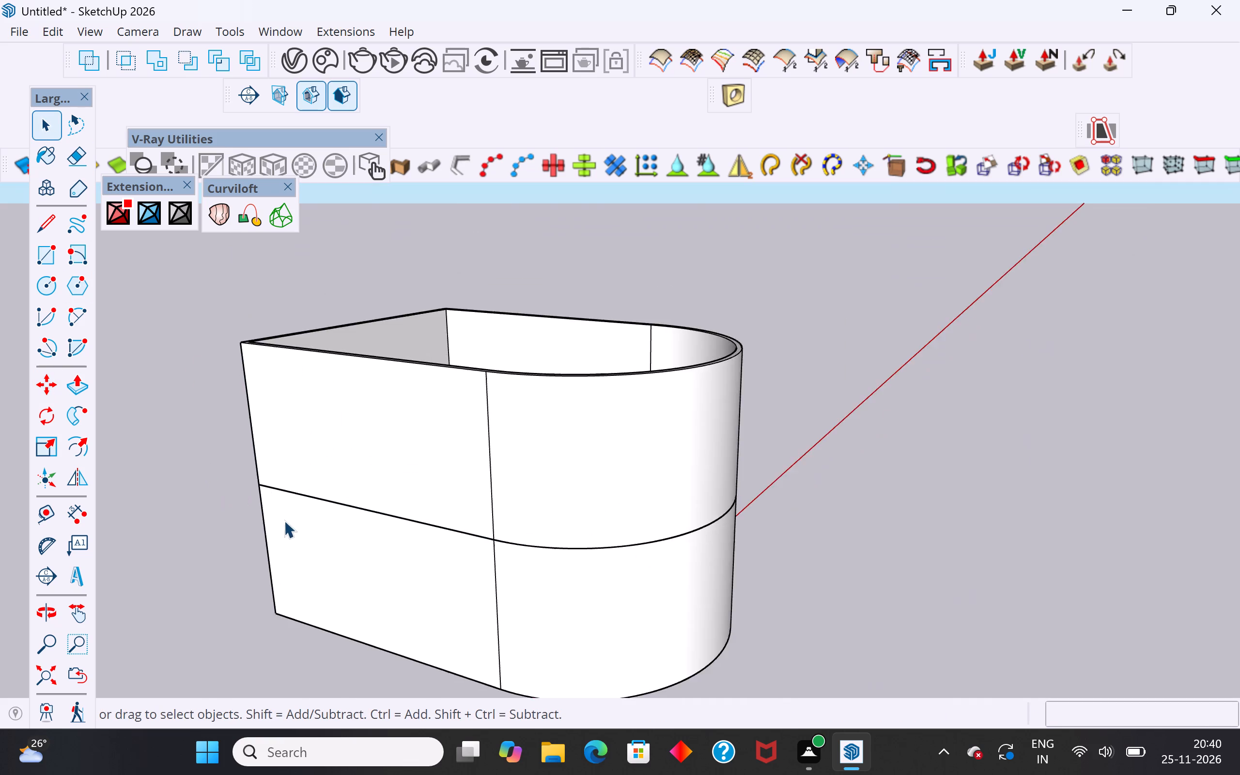
scroll(284, 520, down, 5)
middle_drag(330, 543, 383, 652)
click(374, 461)
scroll(395, 437, up, 3)
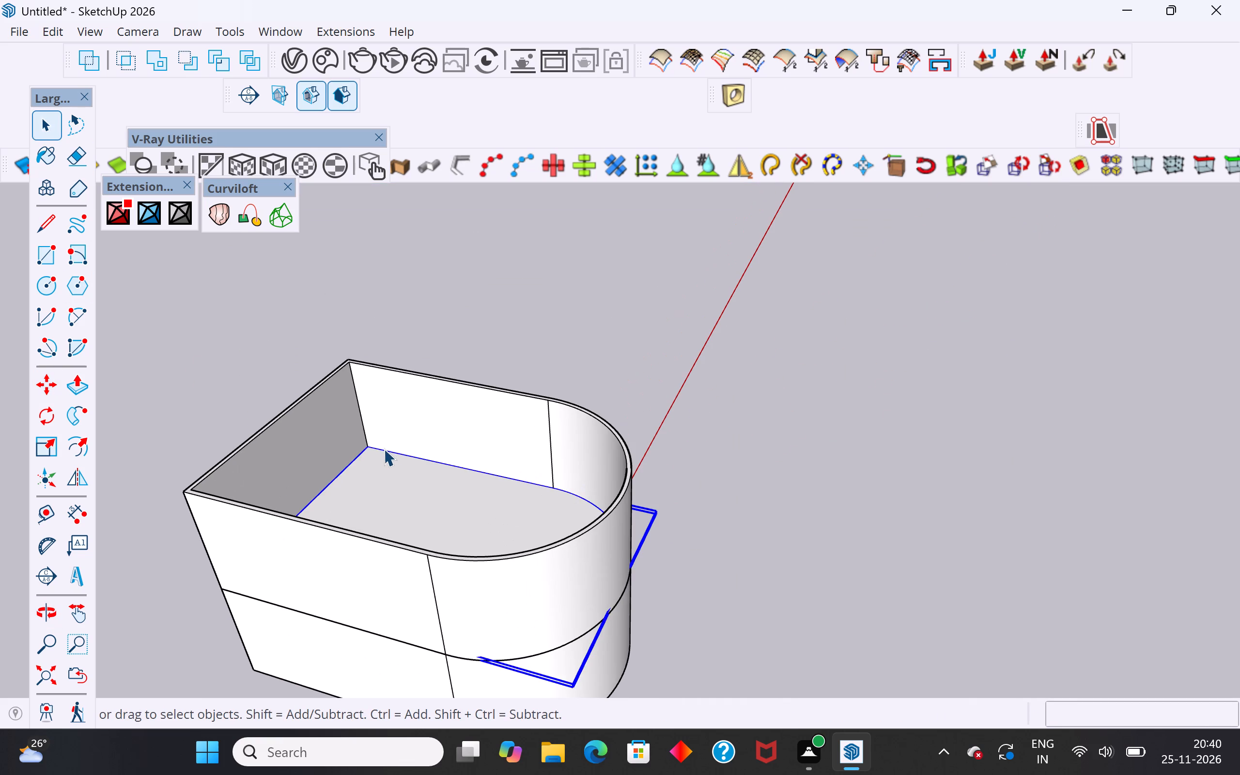
key(m)
ctrl+shift+click(368, 447)
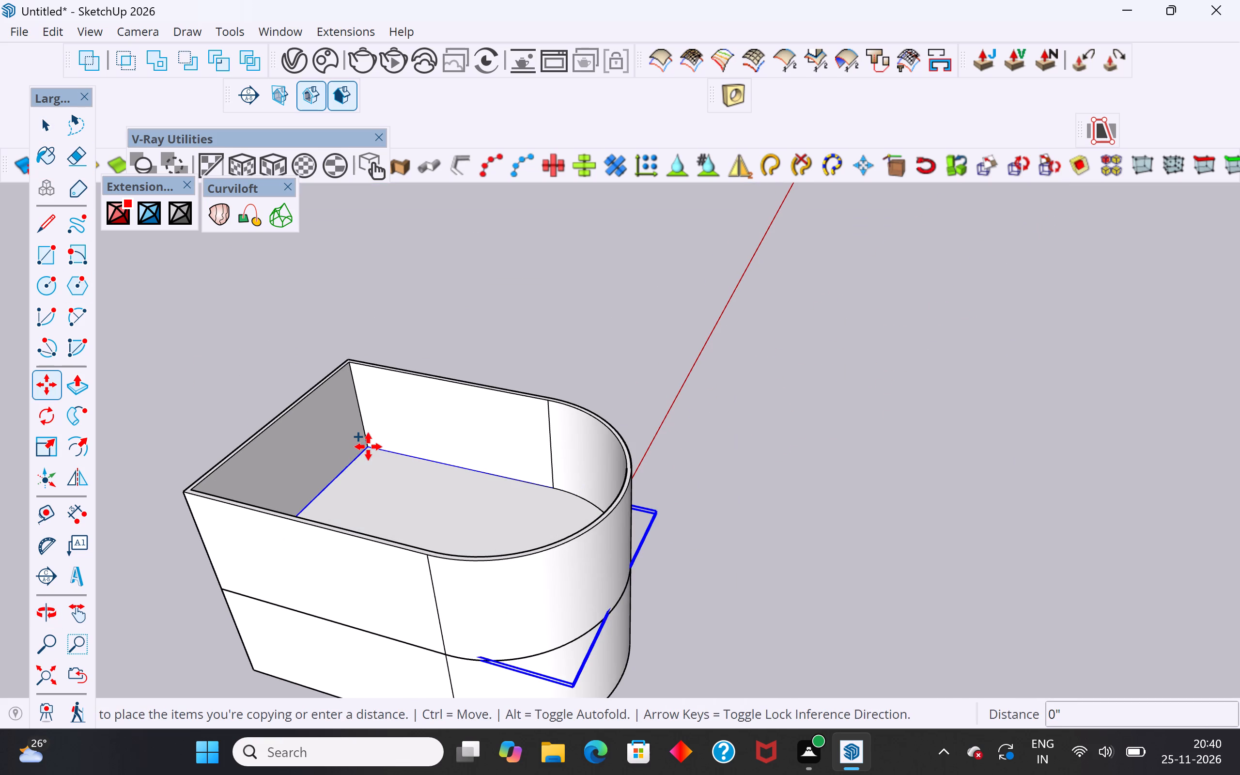
click(369, 449)
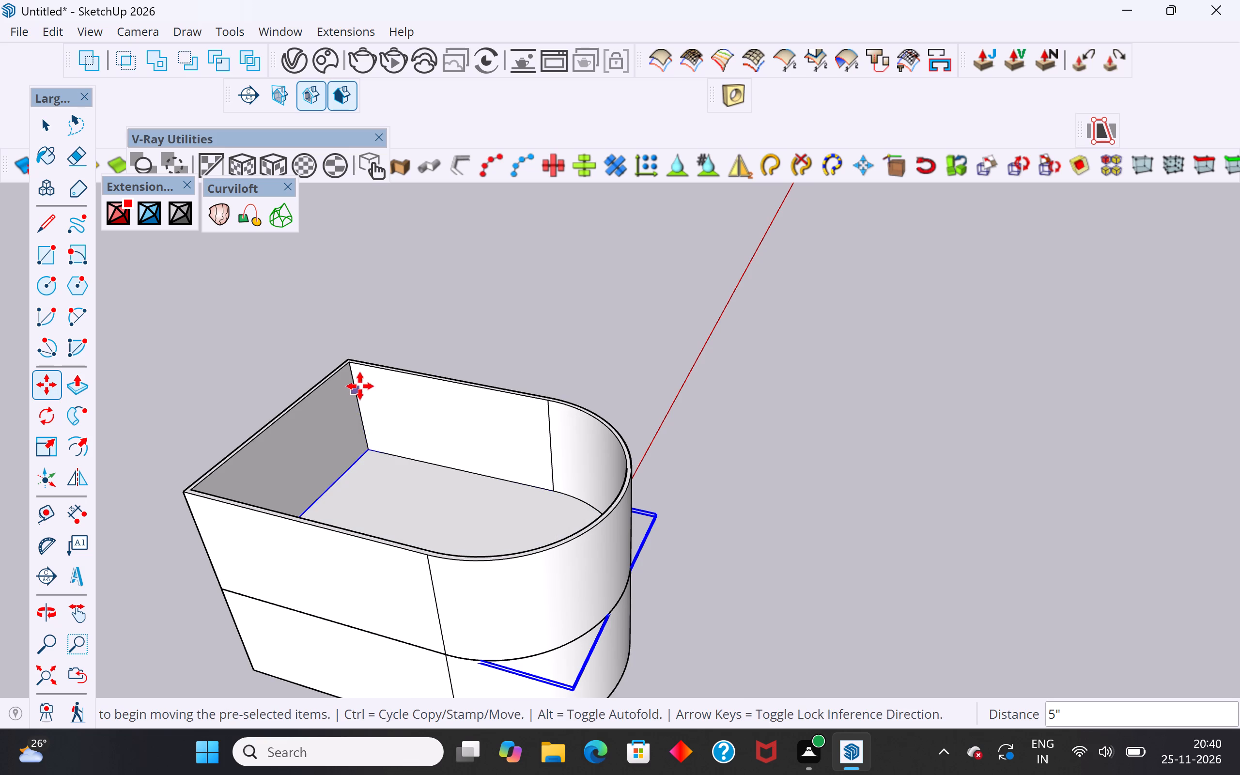
Copy the lowered round-ended slab 12' straight up, level with the top of the upper walls.
click(372, 453)
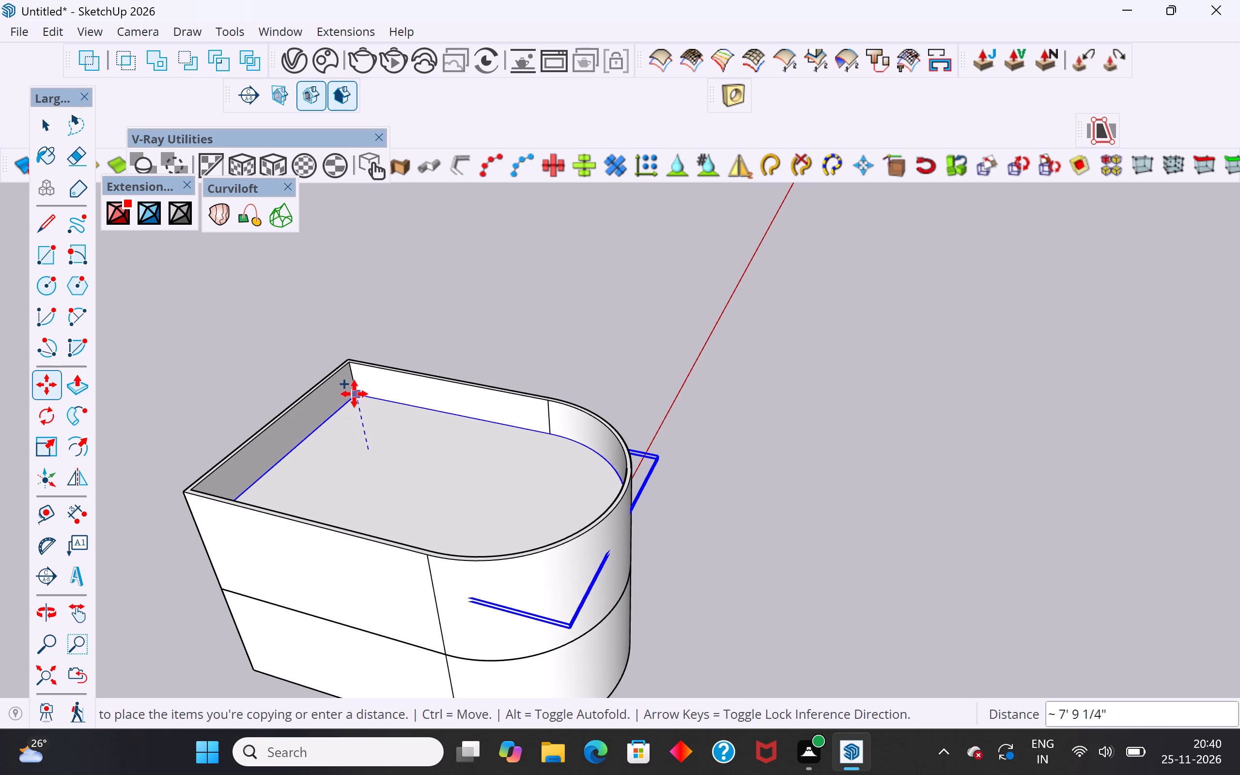
click(357, 370)
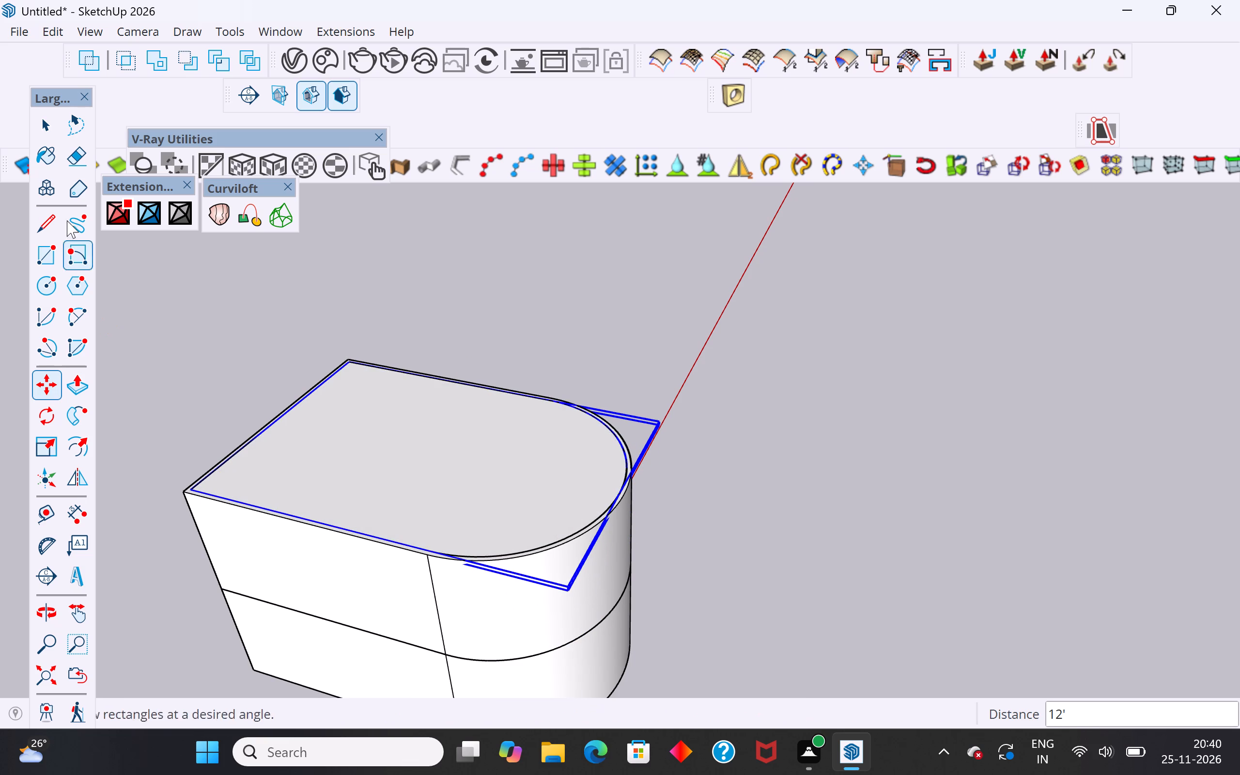
click(48, 130)
click(364, 262)
Raise the topmost slab so its underside corner sits on the inner top corner of the upper round-ended walls.
middle_drag(303, 518, 337, 489)
scroll(308, 515, up, 1)
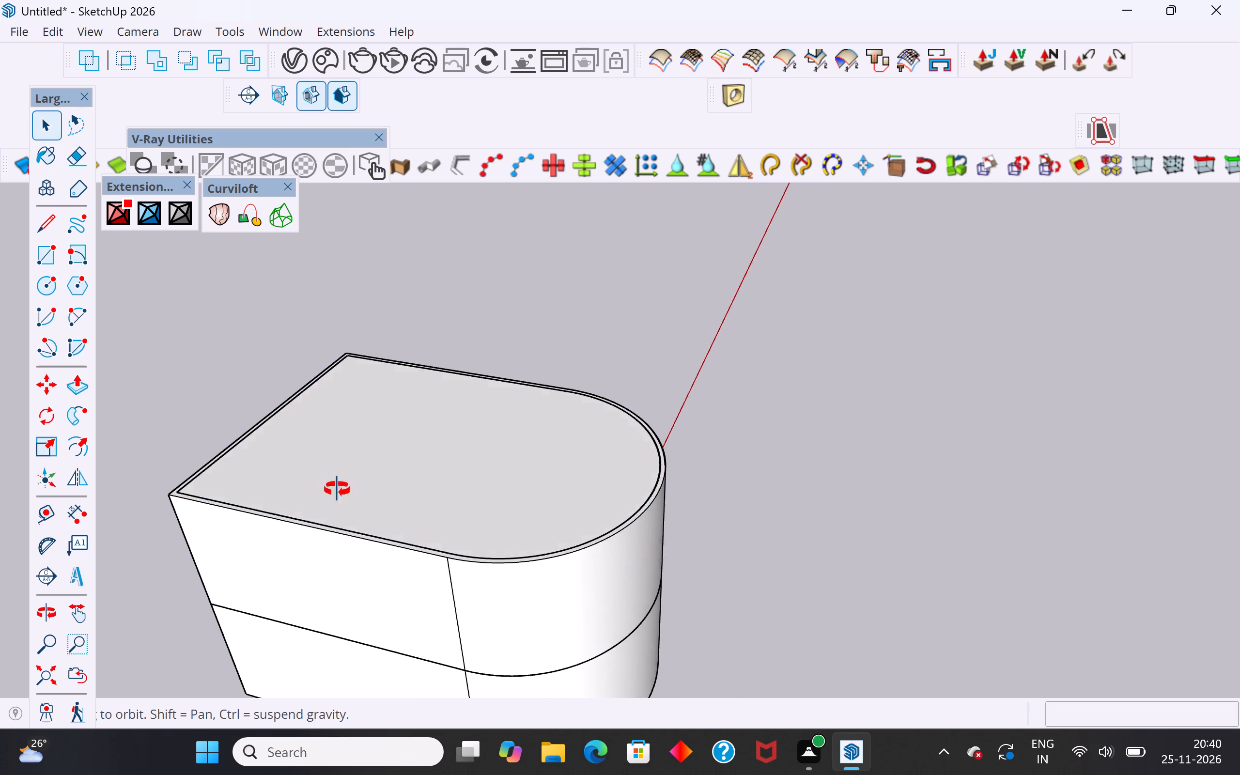
middle_drag(337, 489, 330, 439)
scroll(586, 471, down, 5)
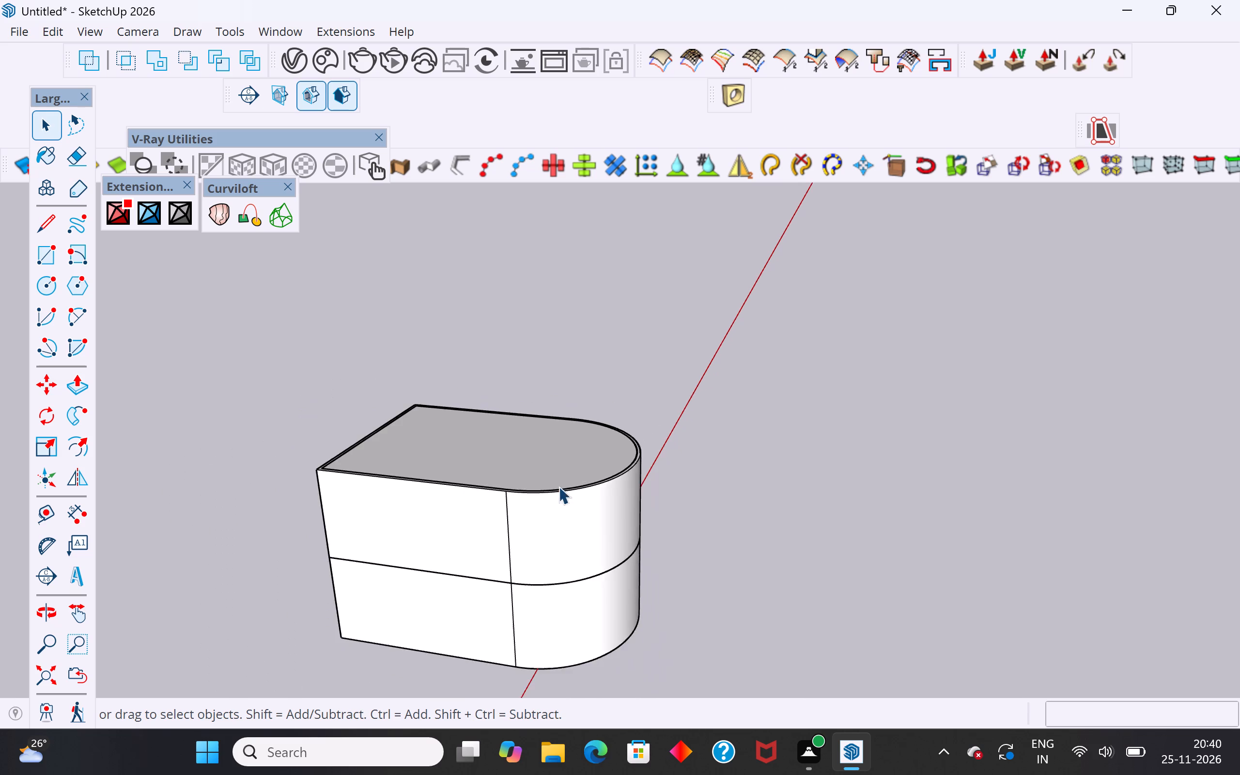
scroll(326, 457, up, 7)
click(382, 454)
scroll(291, 517, up, 9)
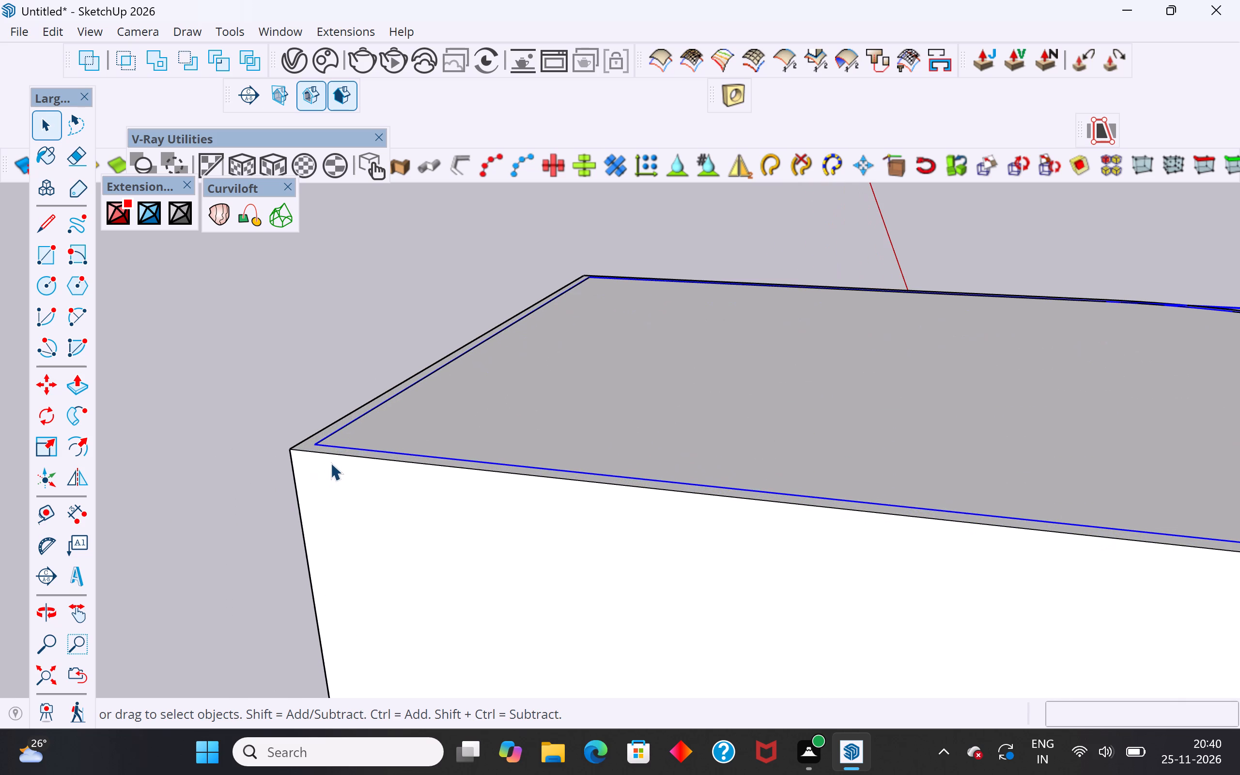
key(m)
click(322, 444)
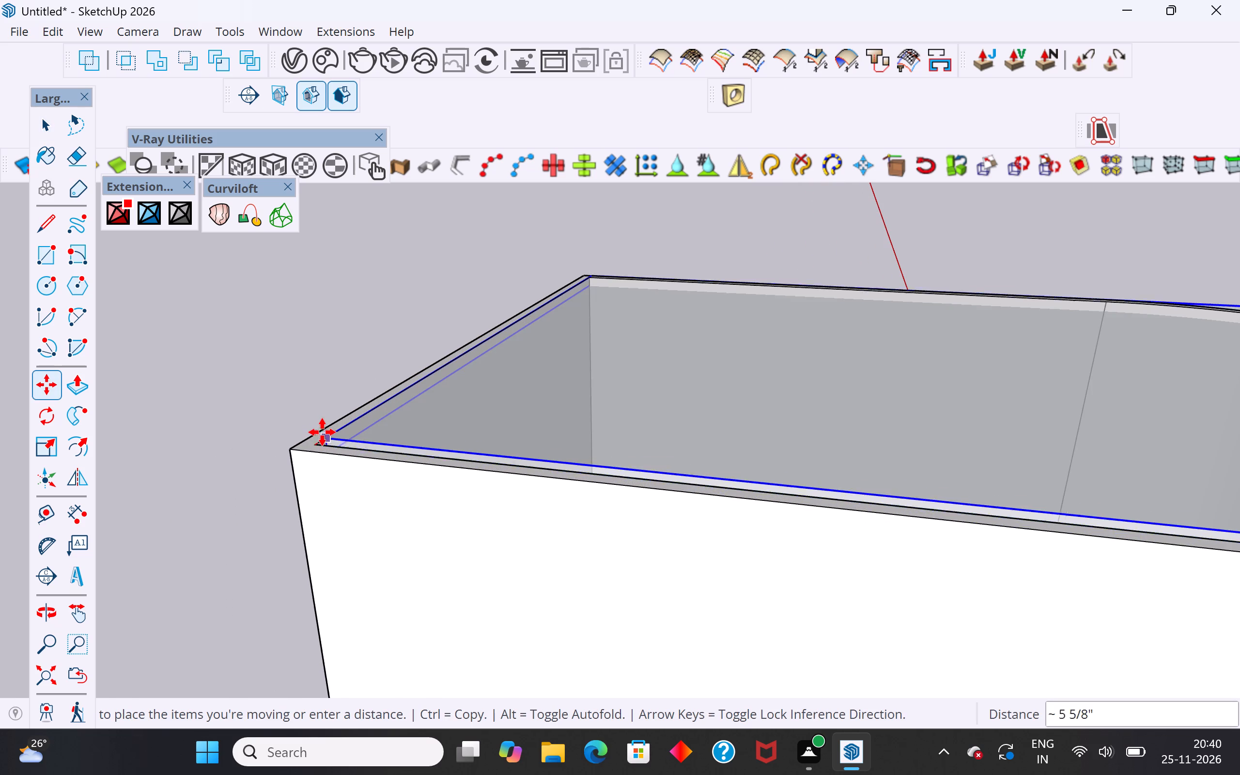
click(316, 412)
scroll(319, 430, up, 4)
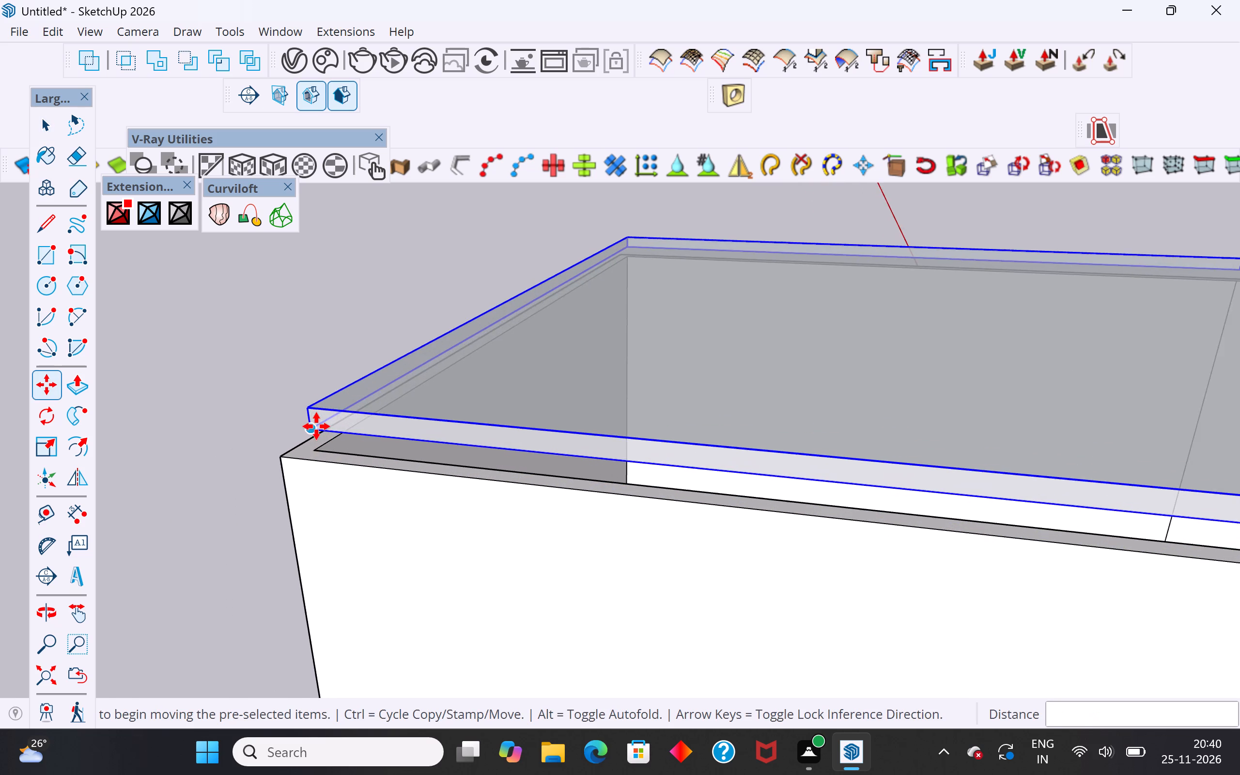
scroll(316, 426, up, 13)
click(299, 439)
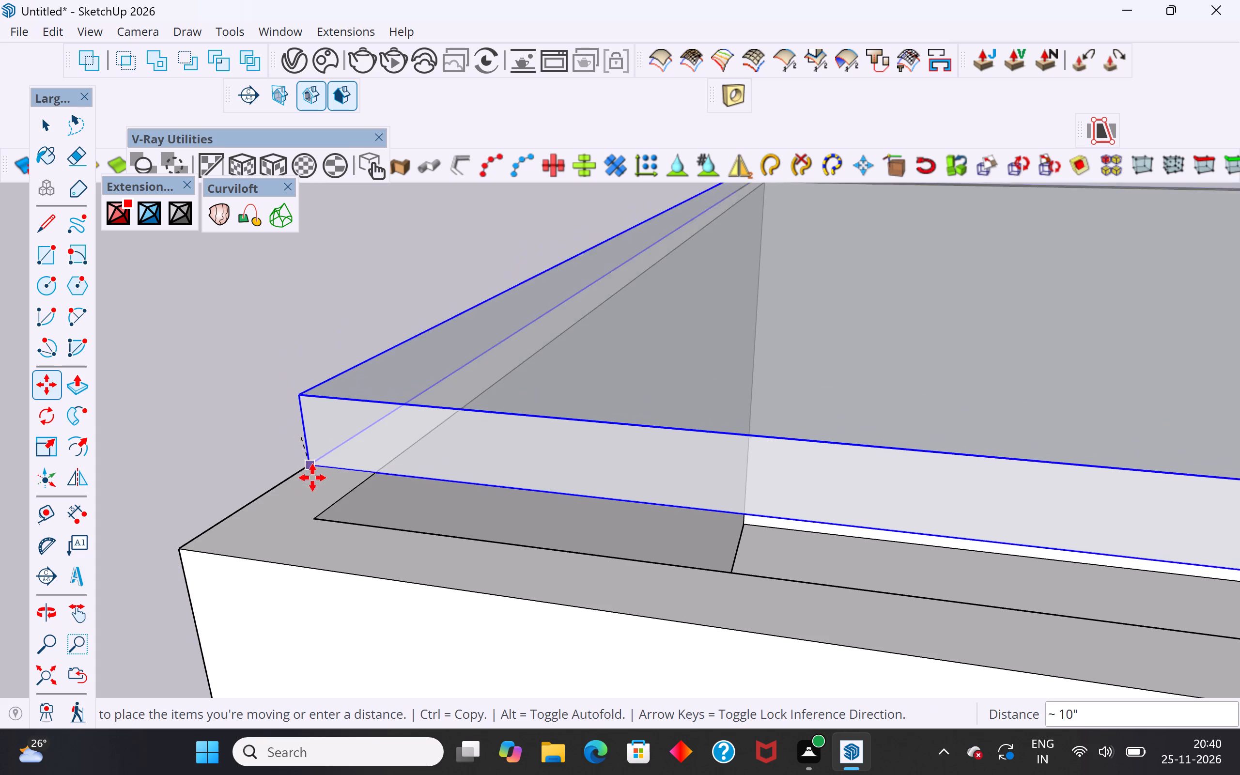
click(324, 513)
click(41, 123)
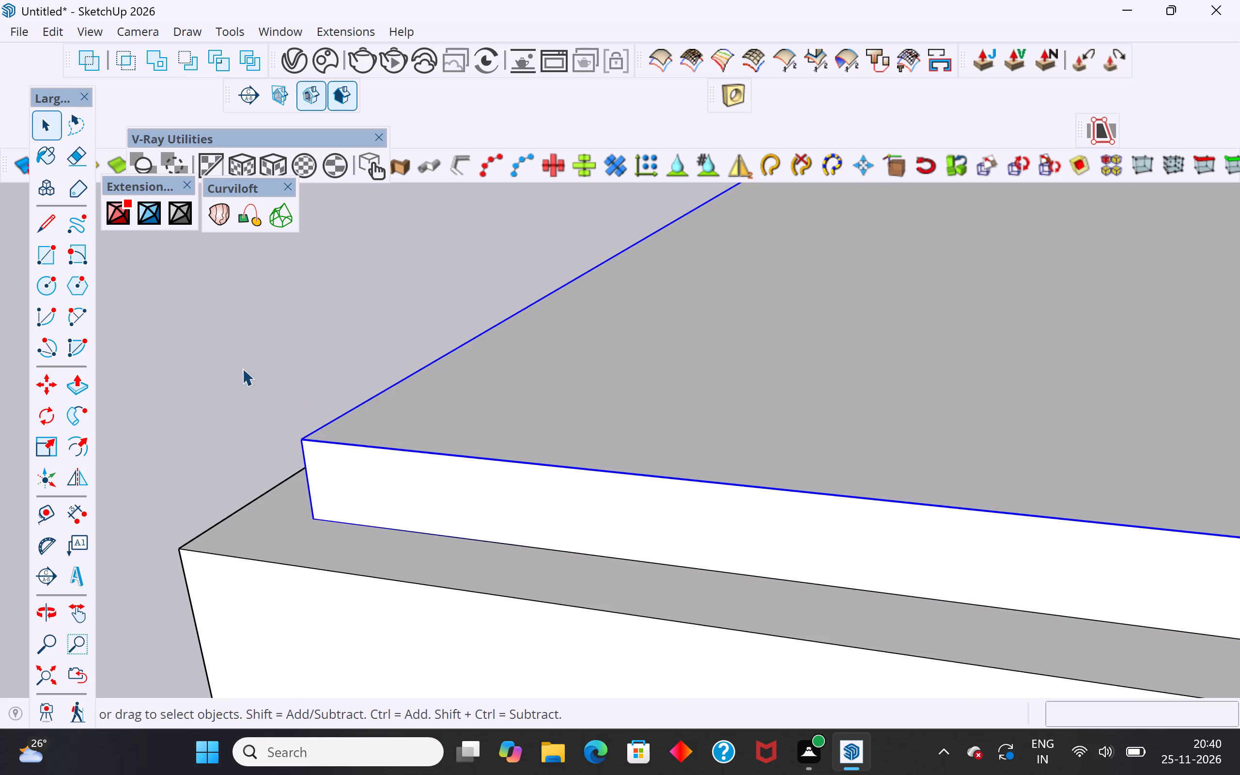
click(242, 368)
Push/Pull the top face of the upper round-ended walls up 5", flush with the top of the raised slab.
double_click(283, 522)
click(284, 512)
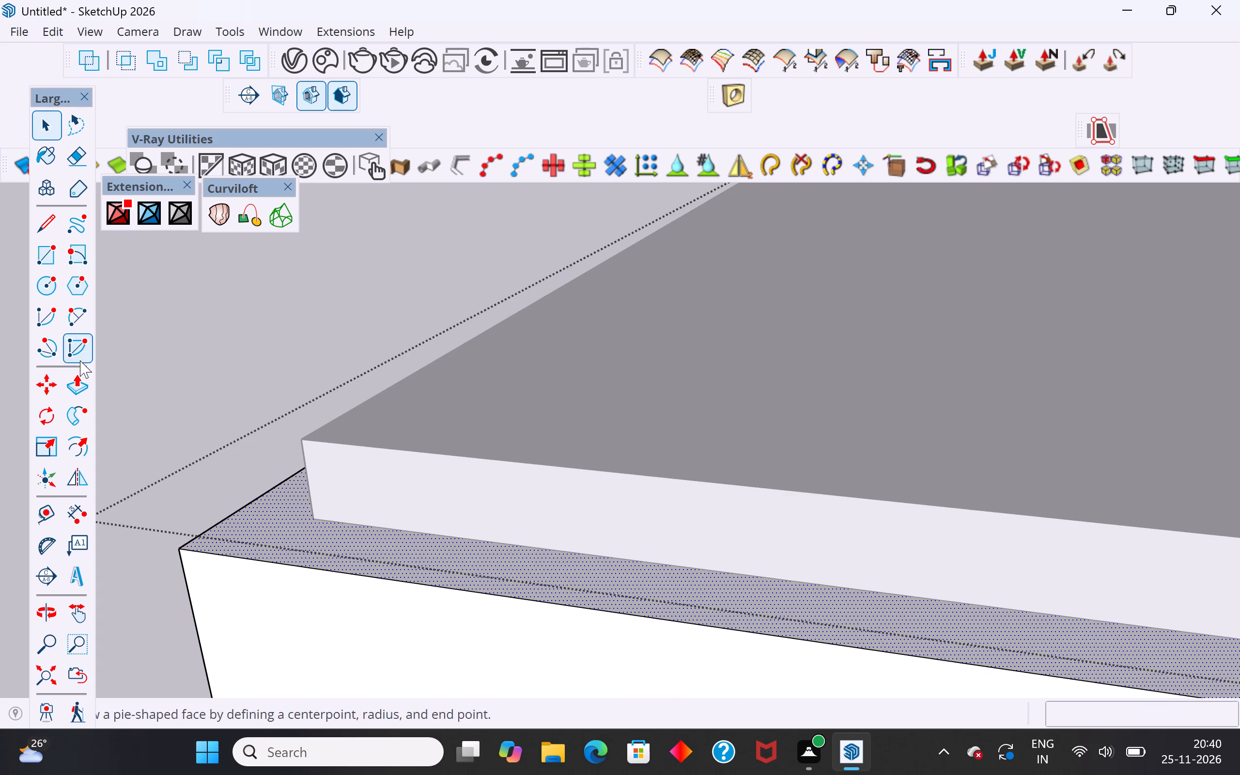
click(82, 389)
click(314, 523)
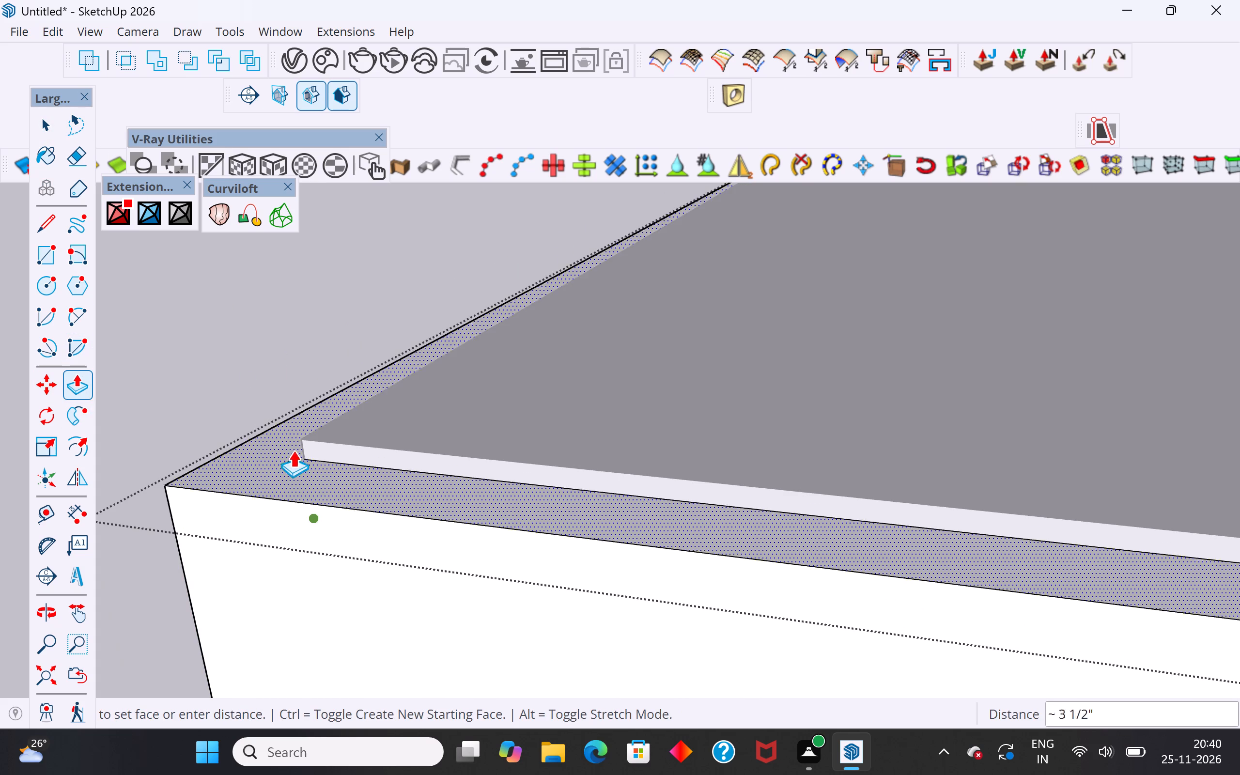
scroll(320, 450, up, 9)
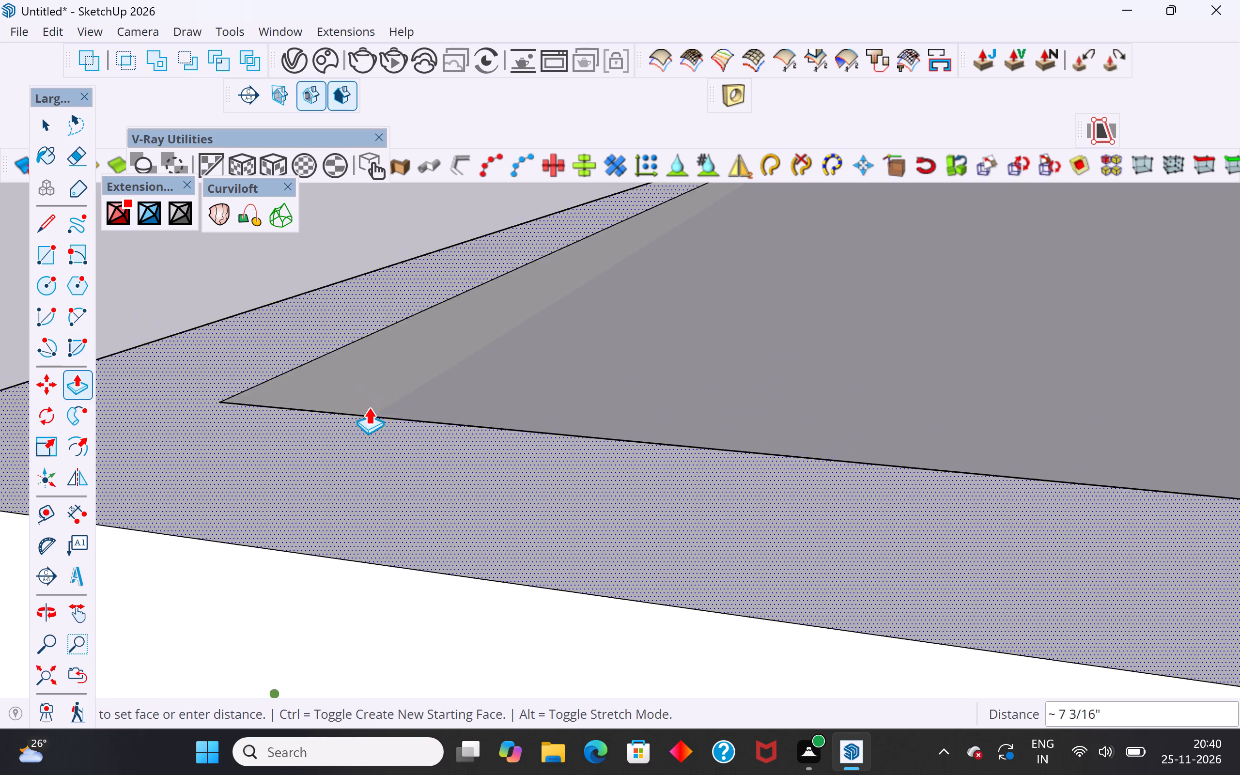
click(263, 504)
click(55, 129)
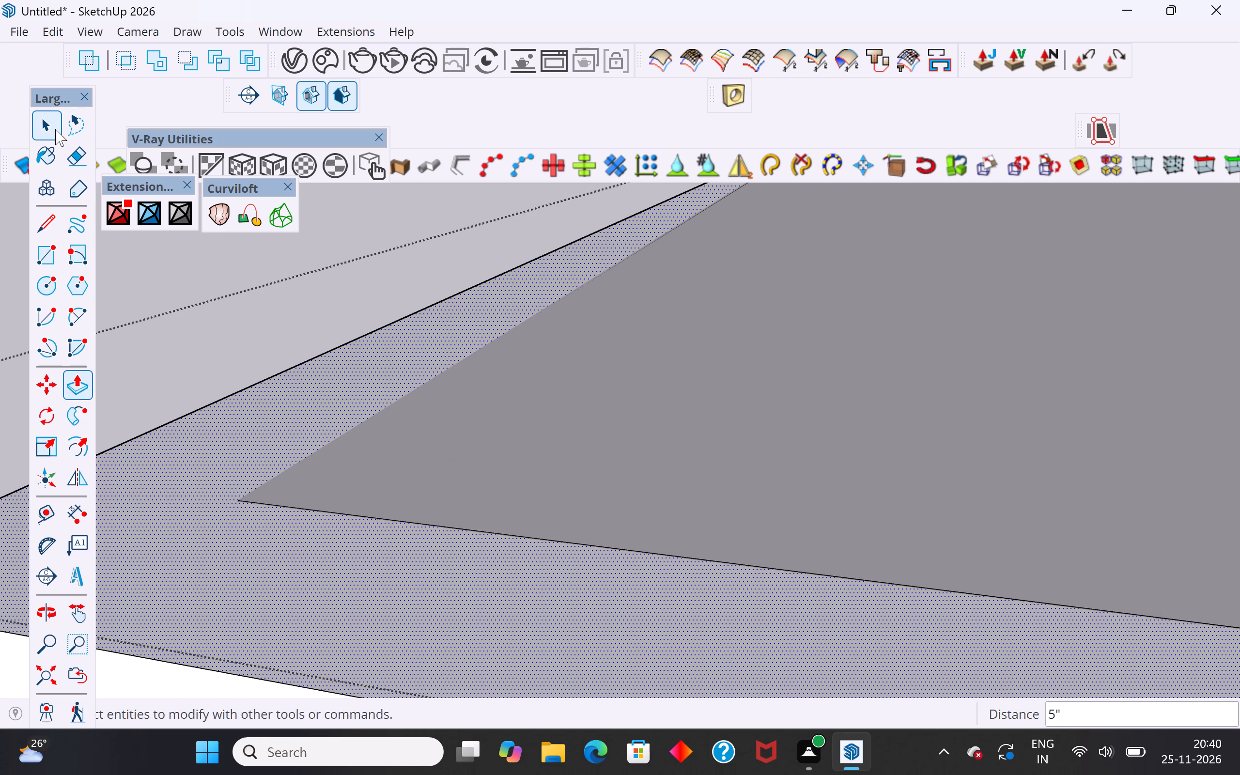
click(208, 375)
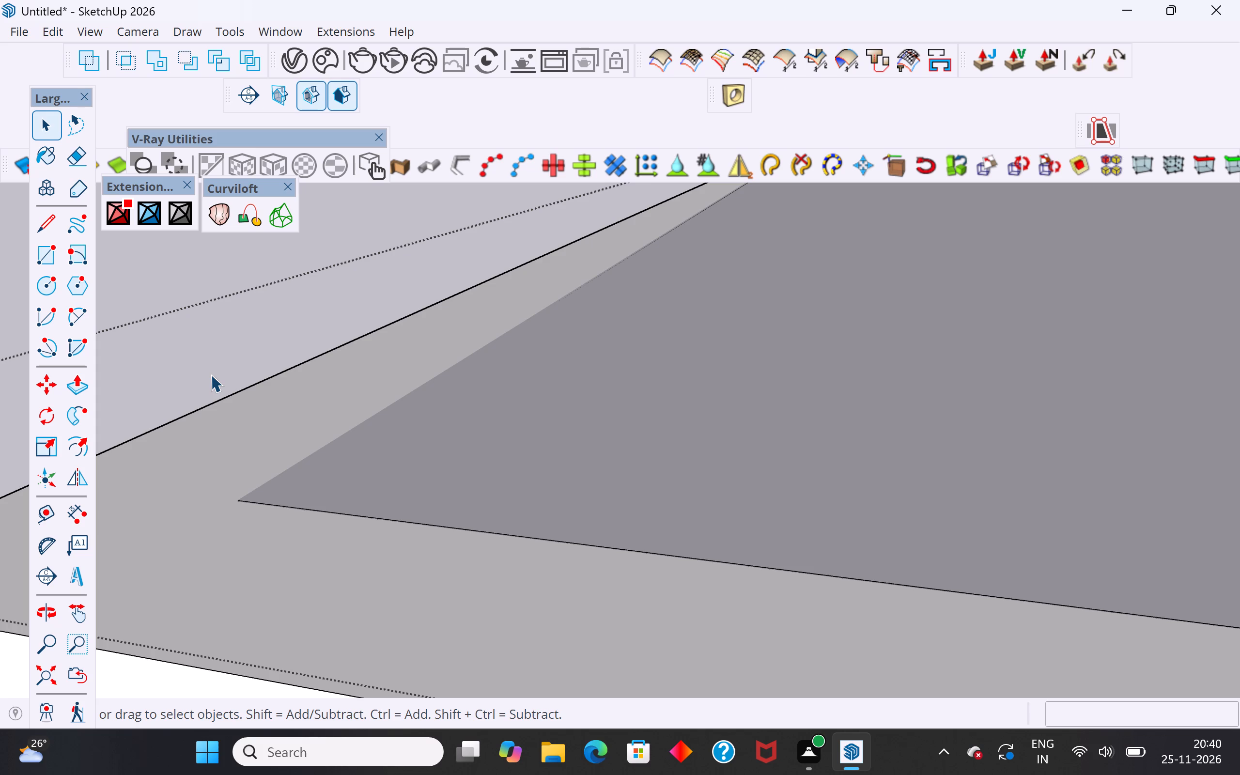
click(346, 293)
scroll(379, 346, down, 10)
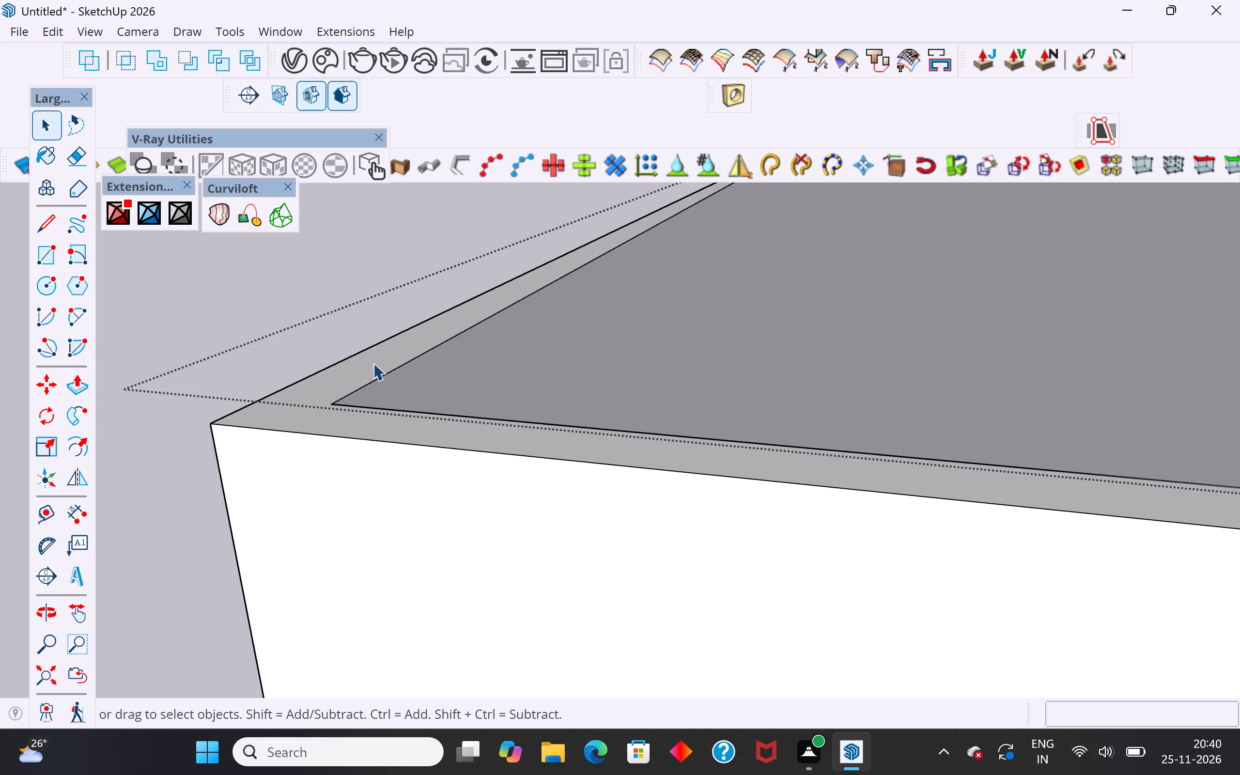
scroll(373, 363, down, 5)
click(142, 574)
Examine the two-storey round-ended unit and the neighbouring units from several angles.
scroll(228, 459, down, 18)
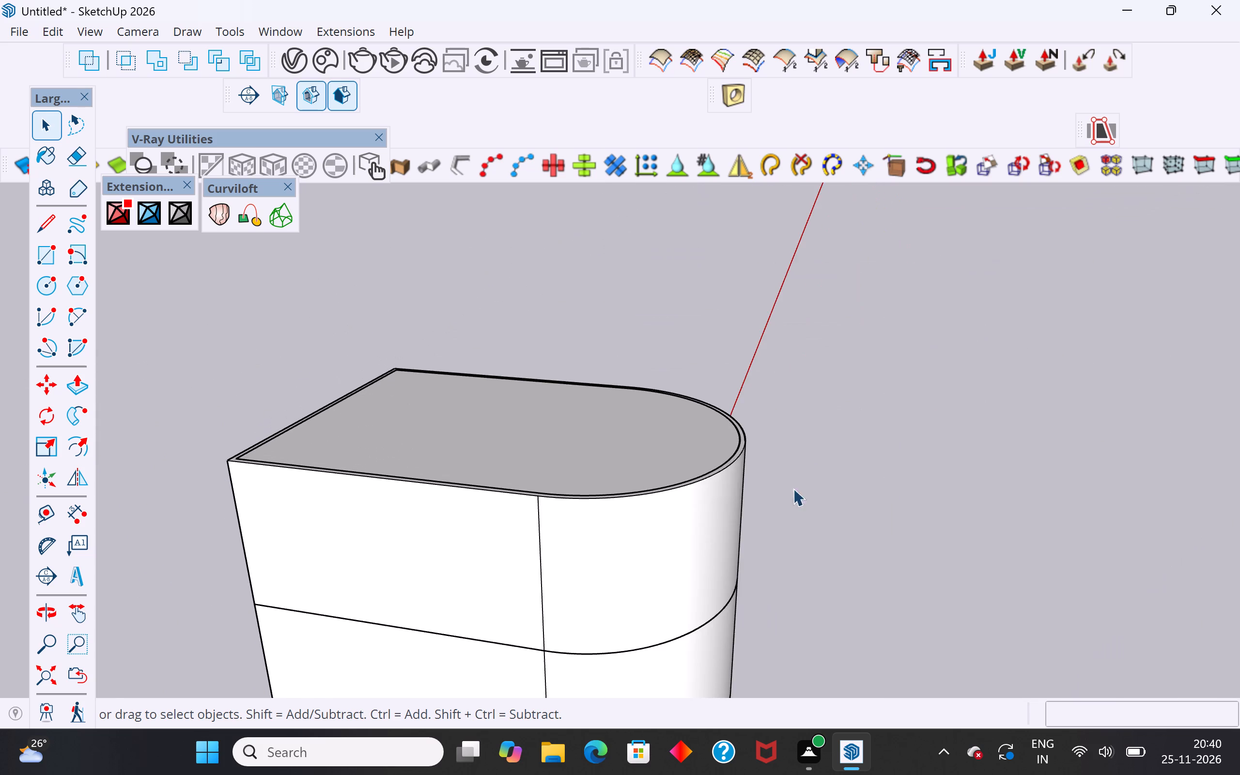
middle_drag(779, 488, 409, 391)
middle_drag(660, 531, 724, 510)
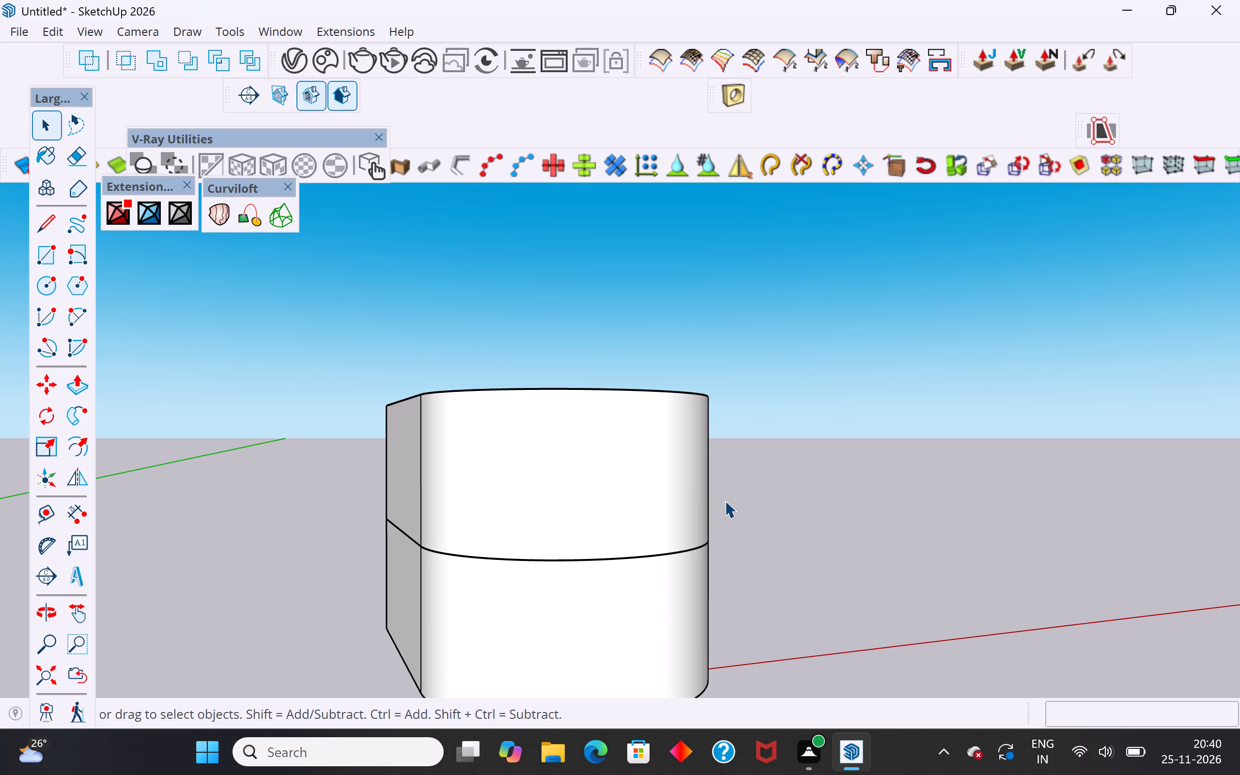
scroll(582, 541, down, 5)
middle_drag(677, 532, 635, 496)
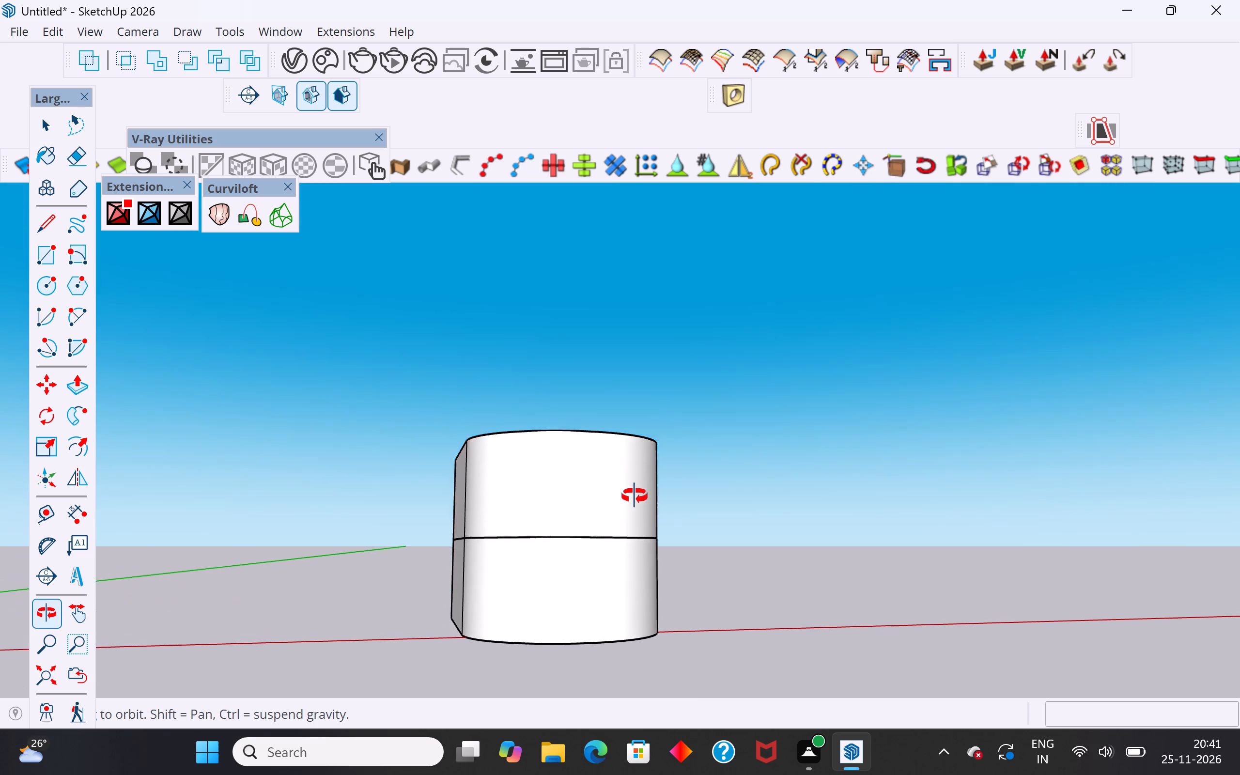
middle_drag(635, 496, 635, 516)
scroll(553, 568, down, 4)
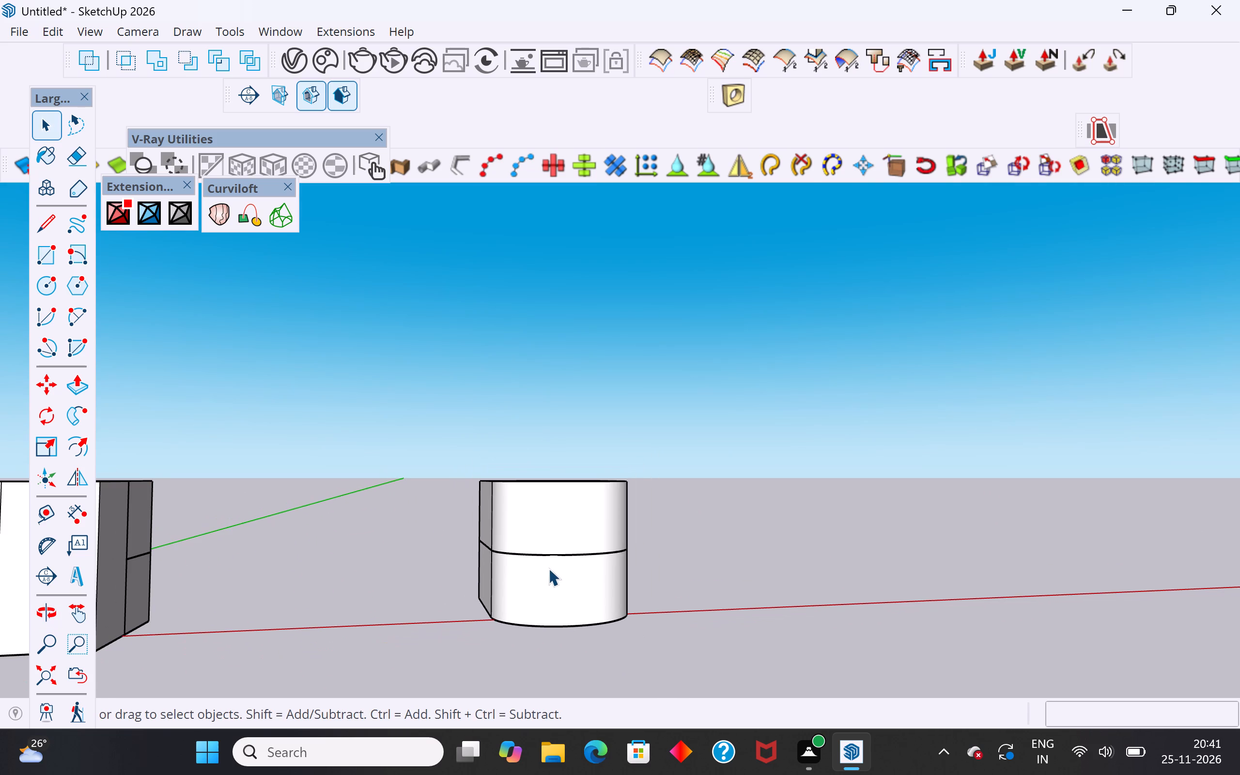
middle_drag(569, 581, 695, 631)
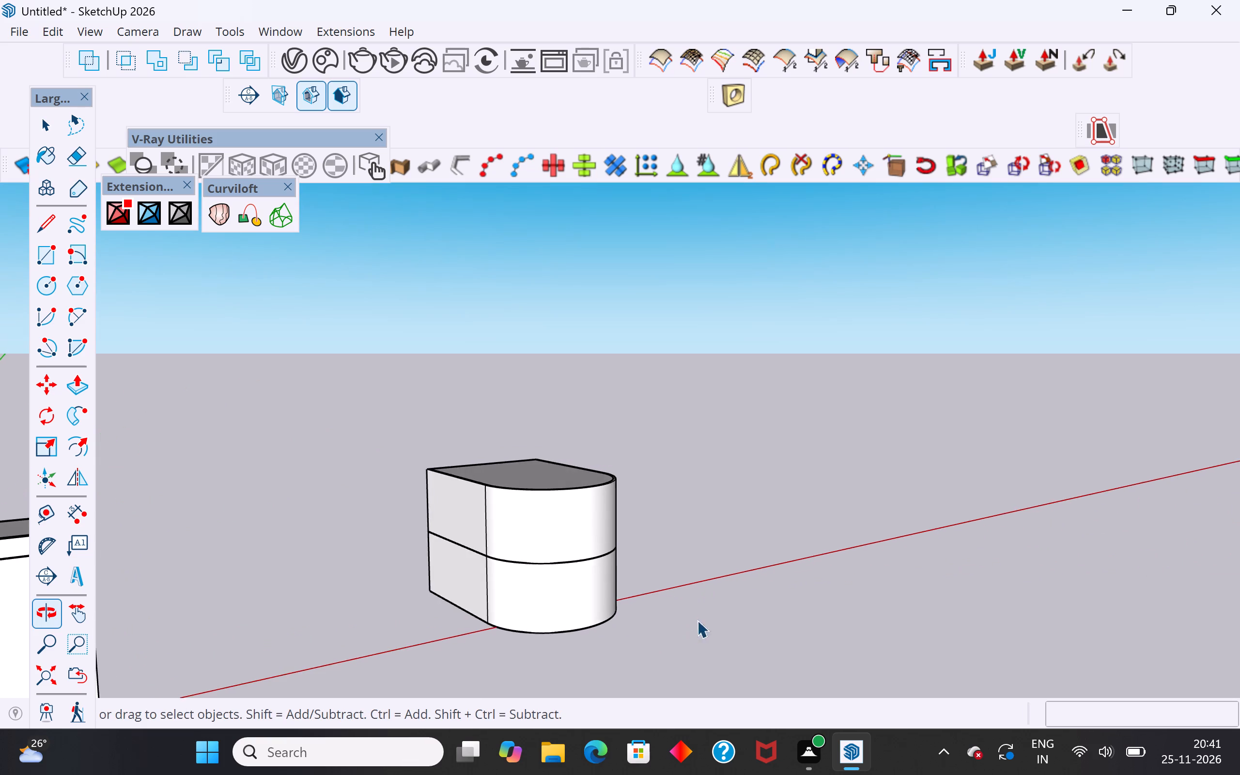
scroll(791, 443, down, 6)
middle_drag(778, 479, 638, 522)
scroll(776, 480, up, 1)
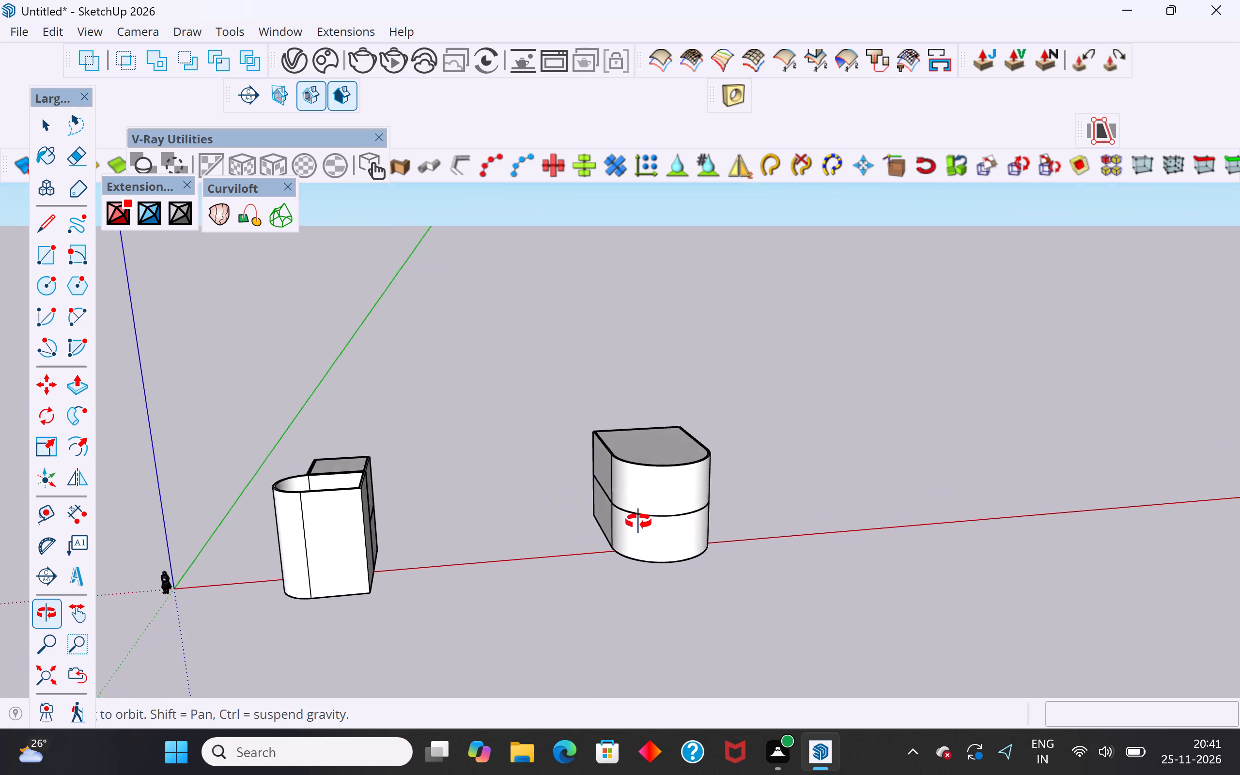
middle_drag(638, 522, 705, 498)
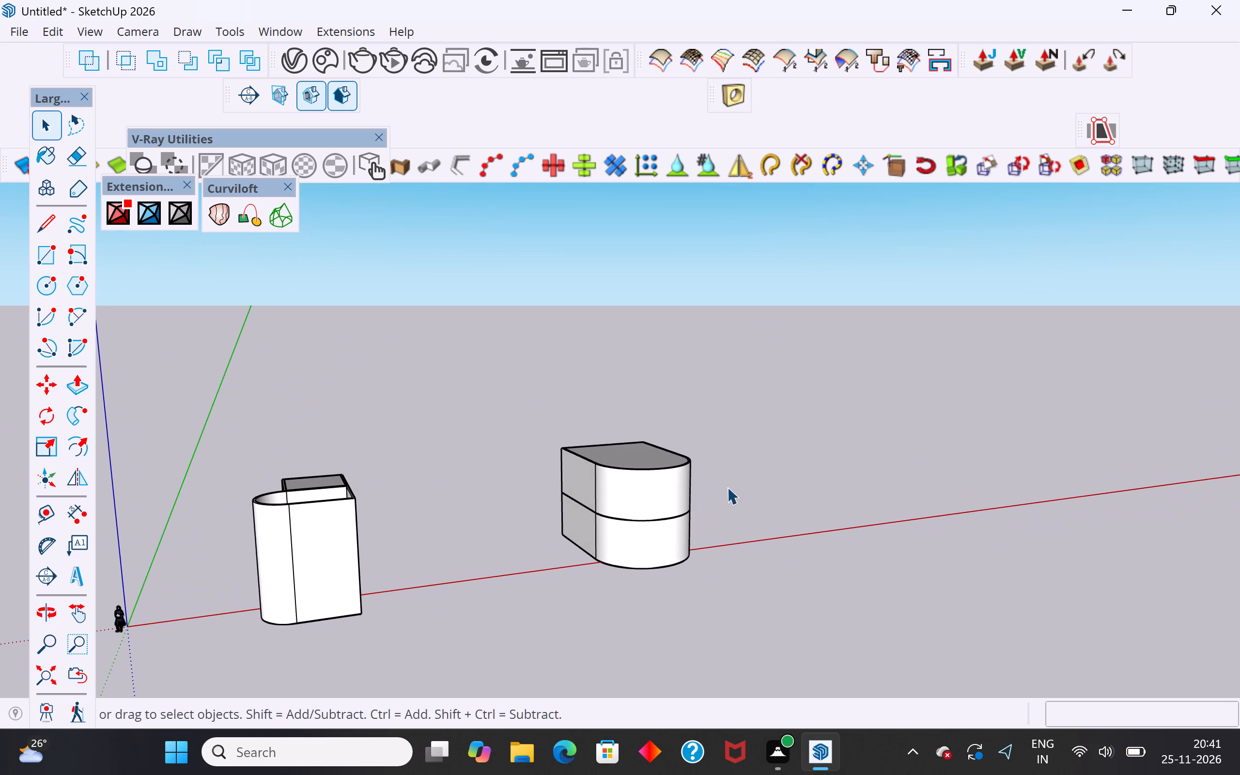
scroll(731, 488, up, 2)
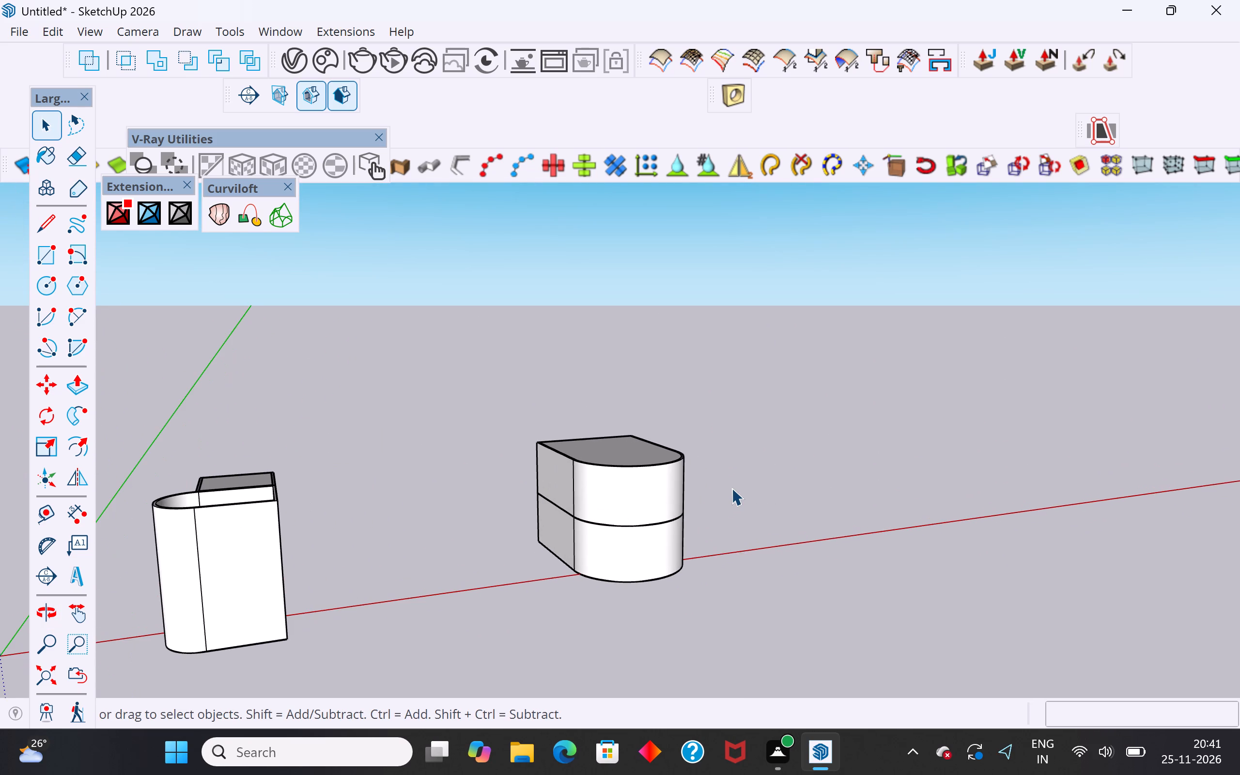
Rotate the whole two-storey round-ended unit 90° on the ground plane about its straight end's bottom corner, pointing its rounded end along the red axis.
scroll(505, 512, up, 3)
middle_drag(553, 532, 544, 584)
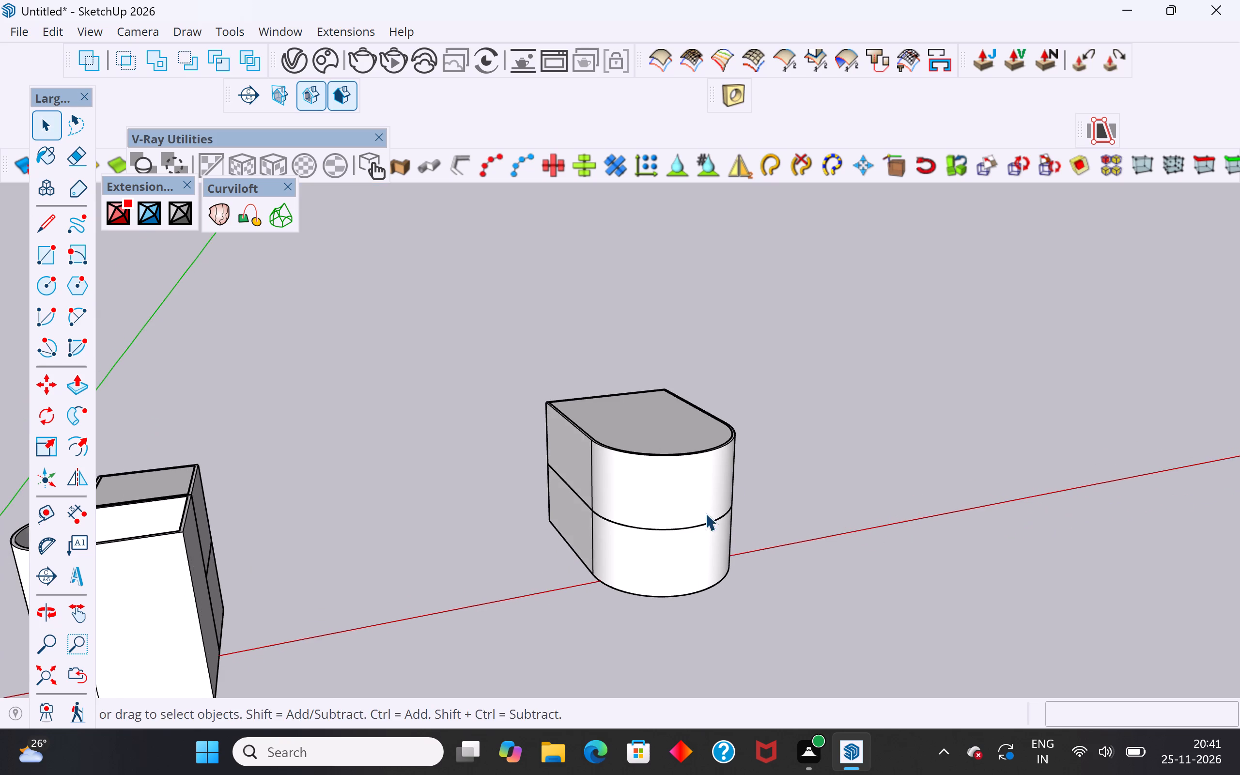
middle_drag(737, 491, 612, 424)
drag(803, 379, 562, 645)
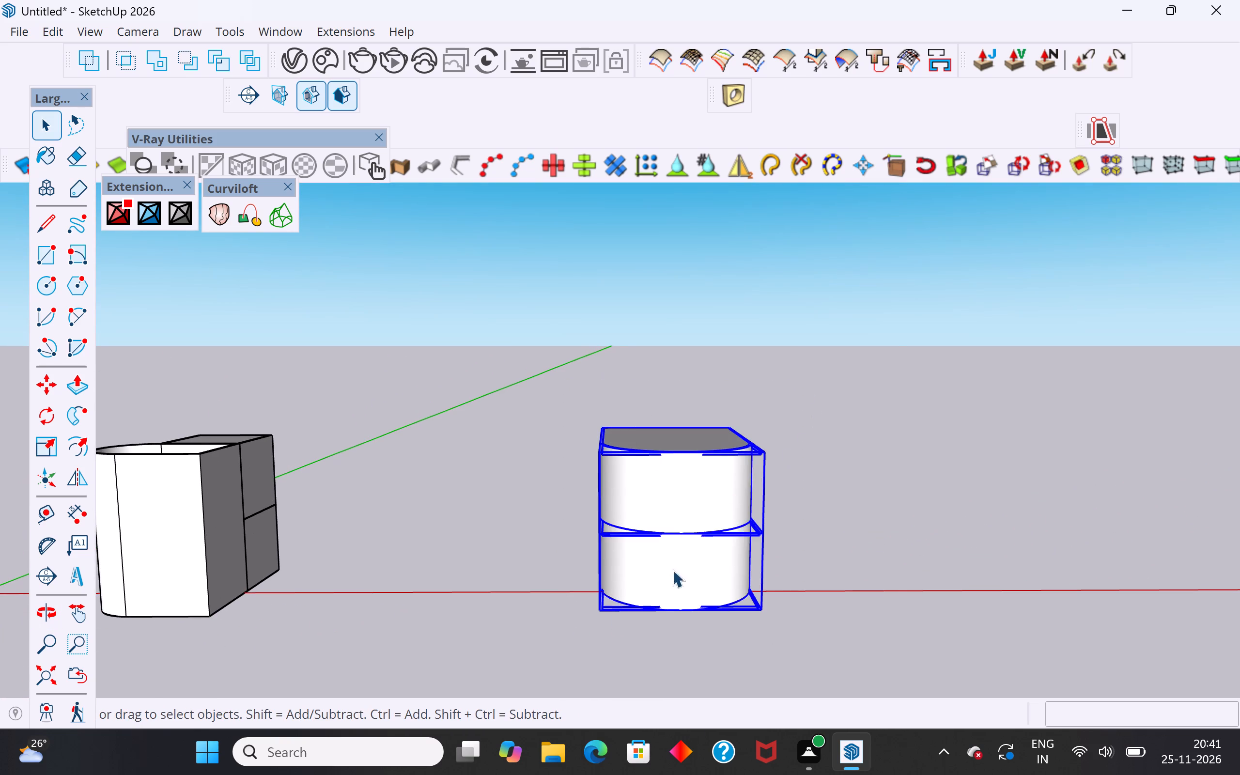
right_click(694, 533)
click(477, 484)
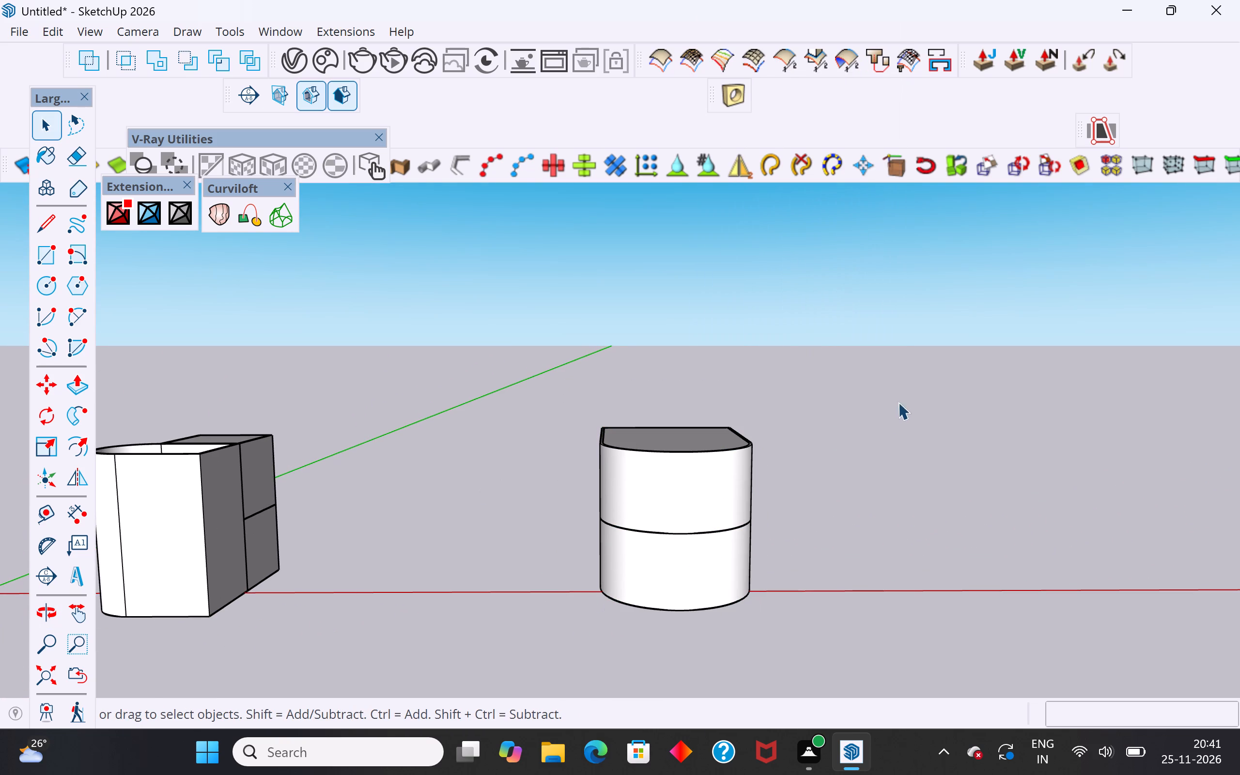
drag(880, 363, 533, 720)
middle_drag(556, 652, 664, 721)
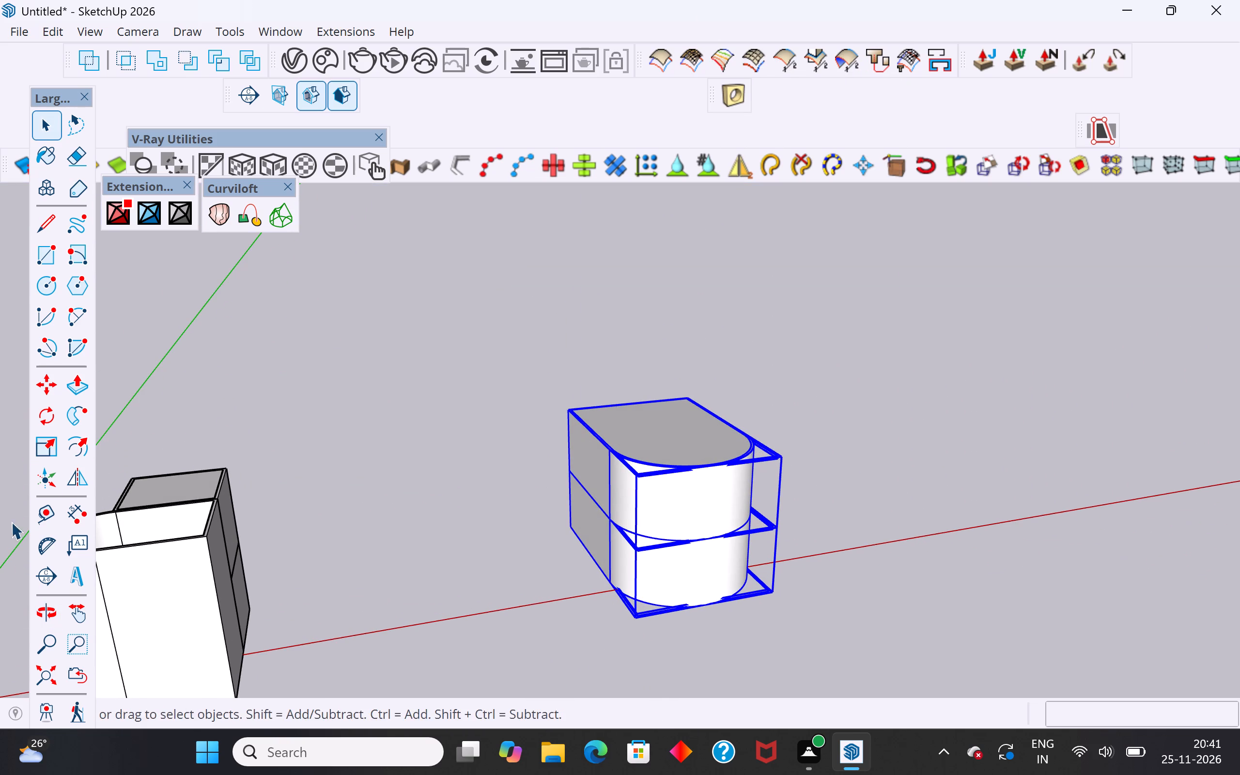
click(39, 417)
scroll(484, 510, up, 5)
scroll(516, 520, down, 1)
scroll(551, 545, up, 4)
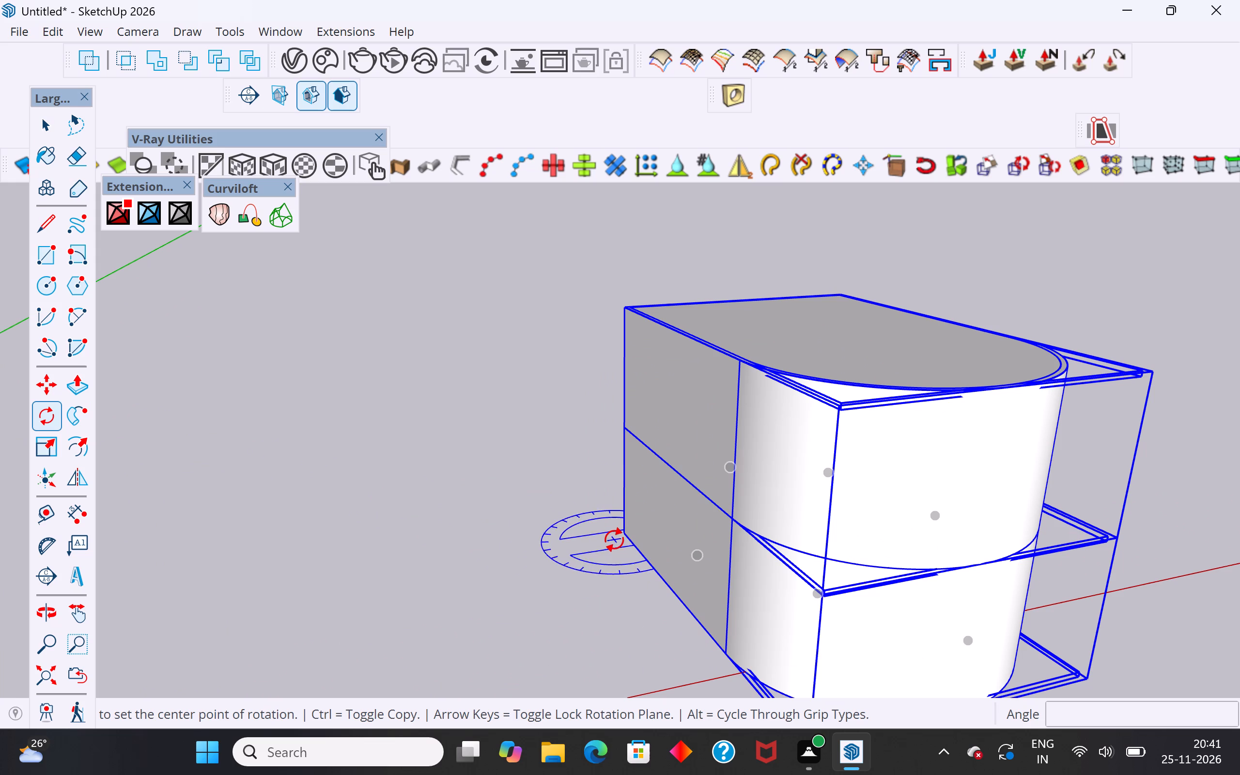
click(624, 537)
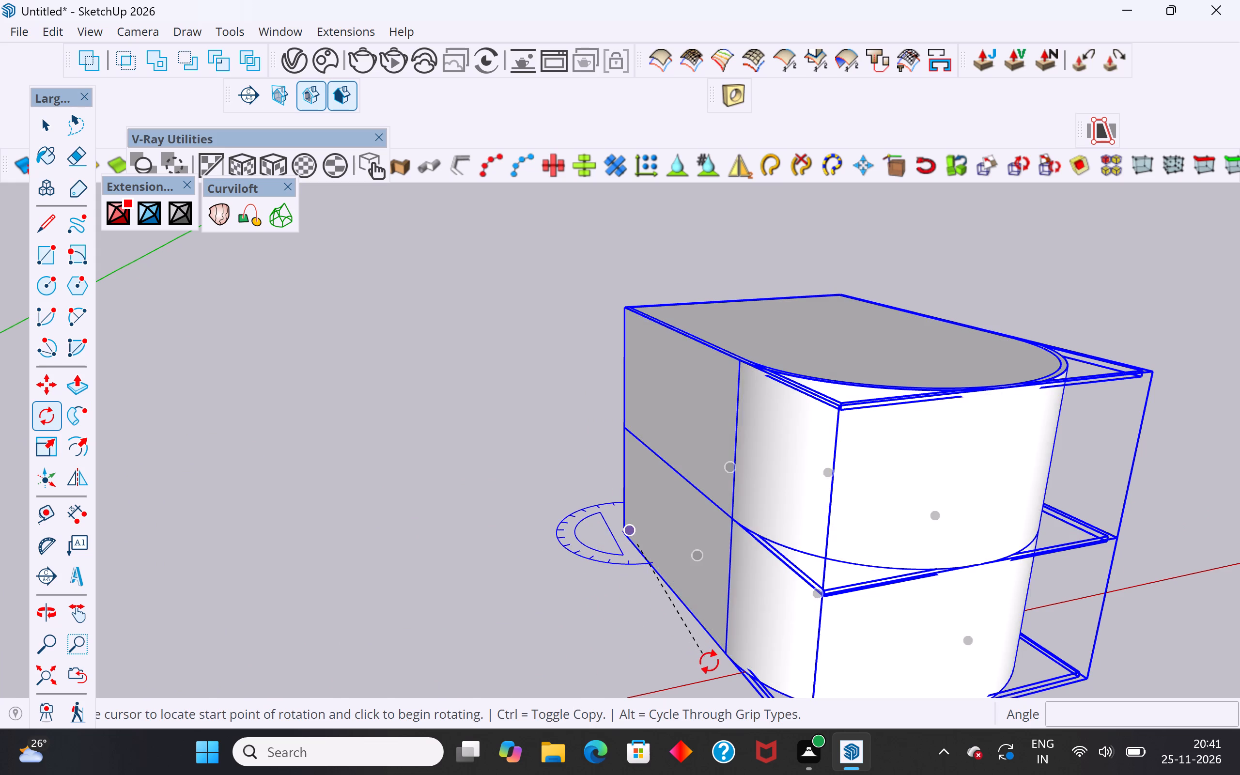
click(723, 661)
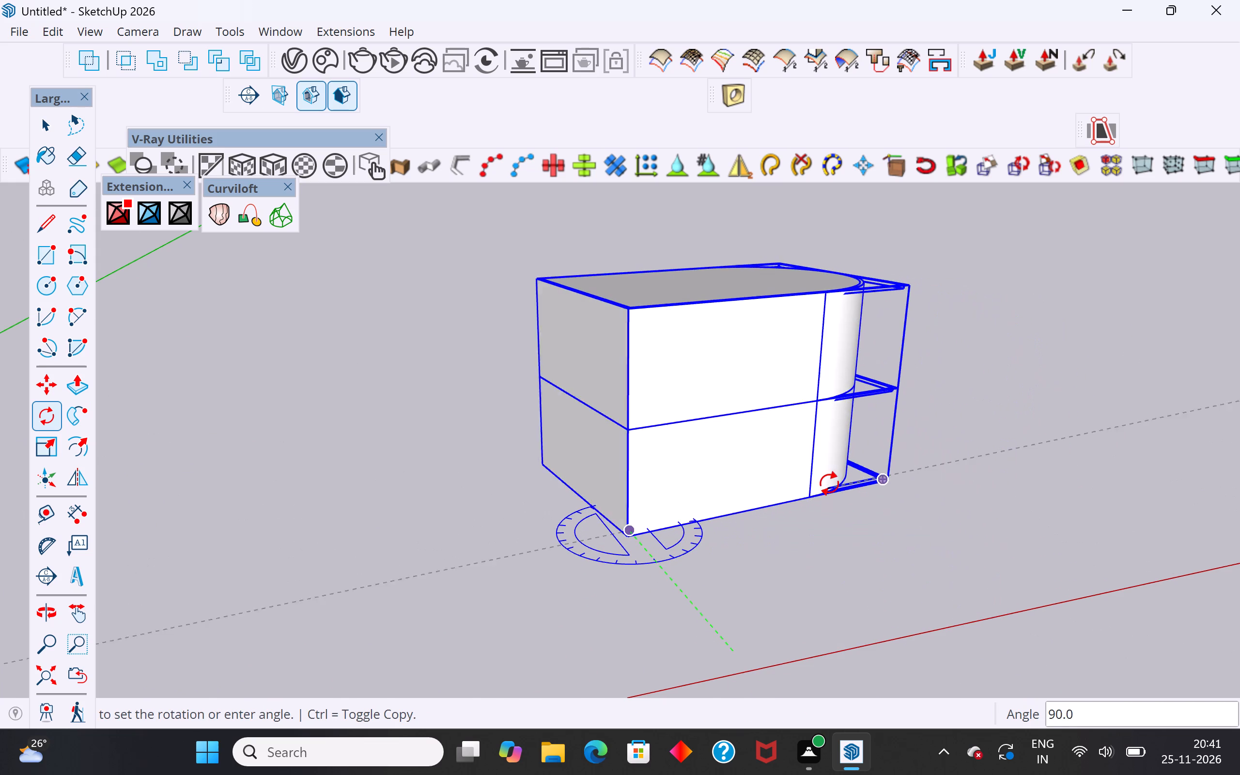
click(836, 499)
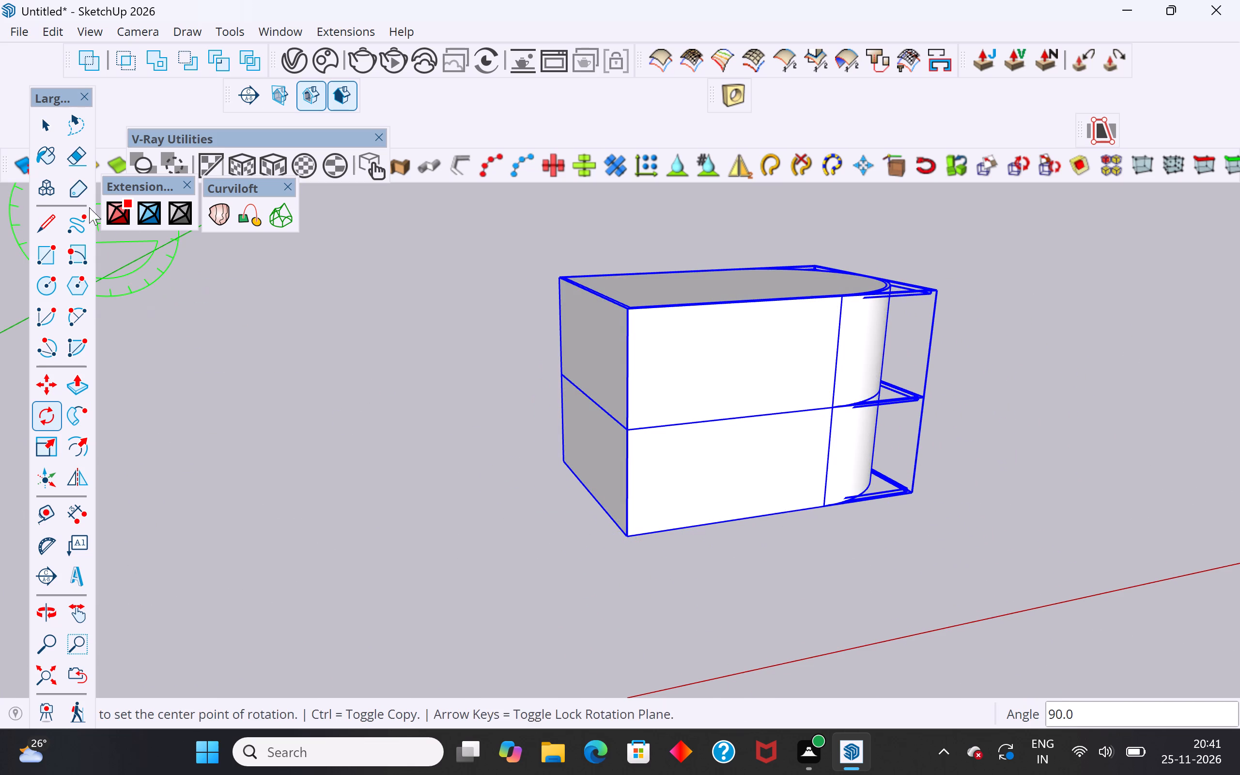
click(42, 120)
click(477, 561)
Move the rotated two-storey round-ended unit so its straight end's bottom corner snaps to the square unit's bottom corner.
scroll(464, 548, down, 6)
middle_drag(801, 471, 723, 464)
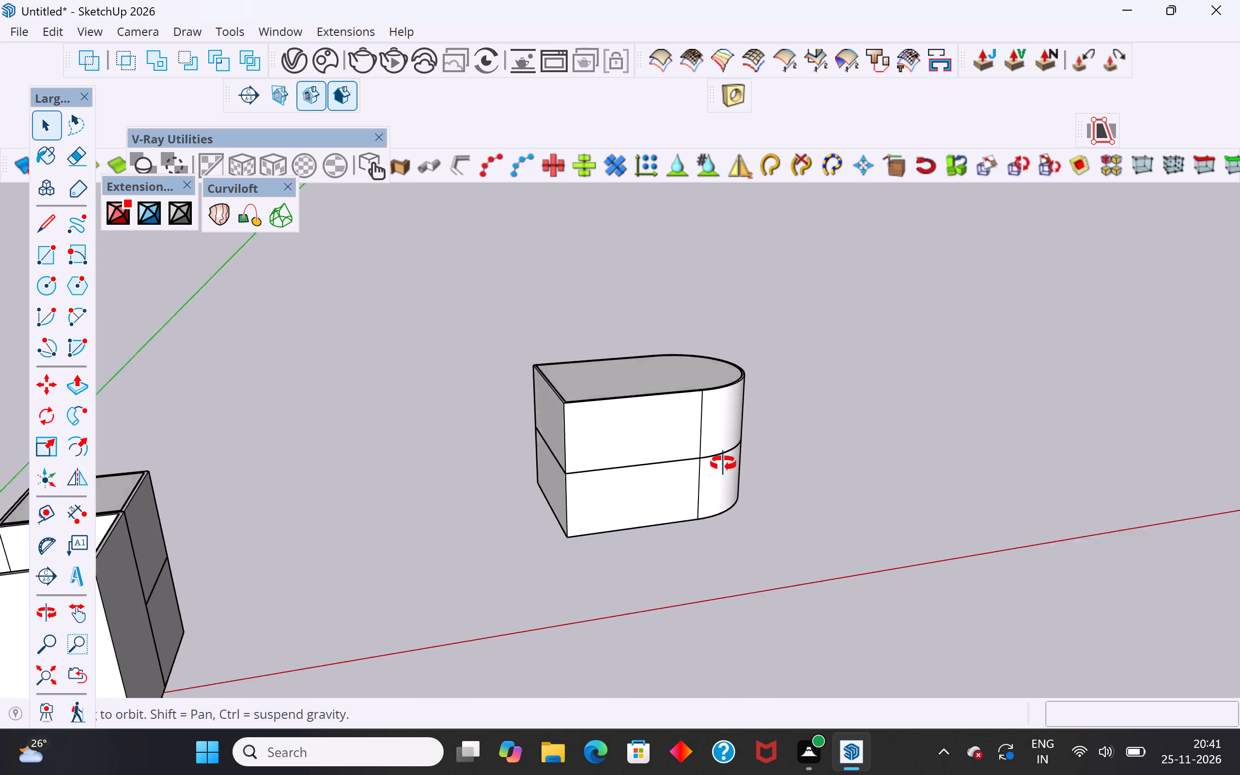
middle_drag(723, 464, 675, 447)
scroll(813, 518, down, 9)
middle_drag(834, 518, 807, 475)
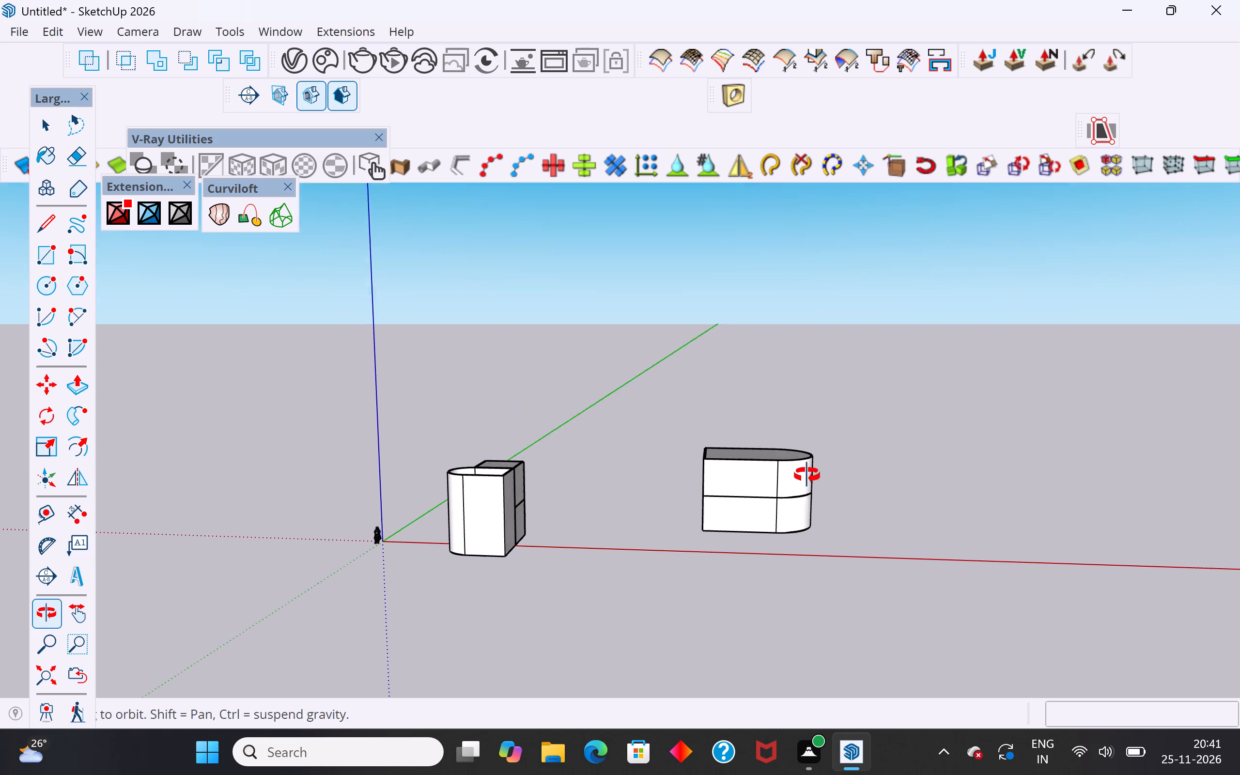
middle_drag(807, 475, 806, 474)
drag(875, 393, 682, 550)
scroll(685, 542, up, 8)
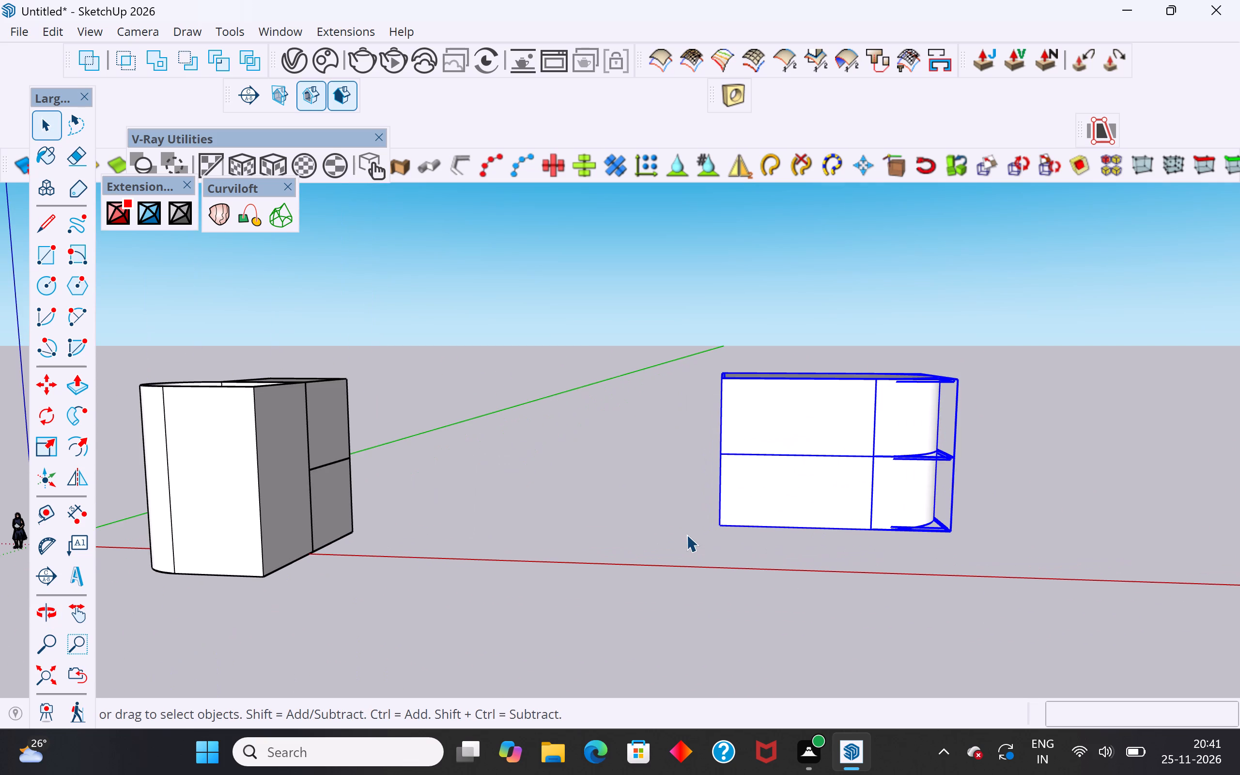
key(m)
click(721, 527)
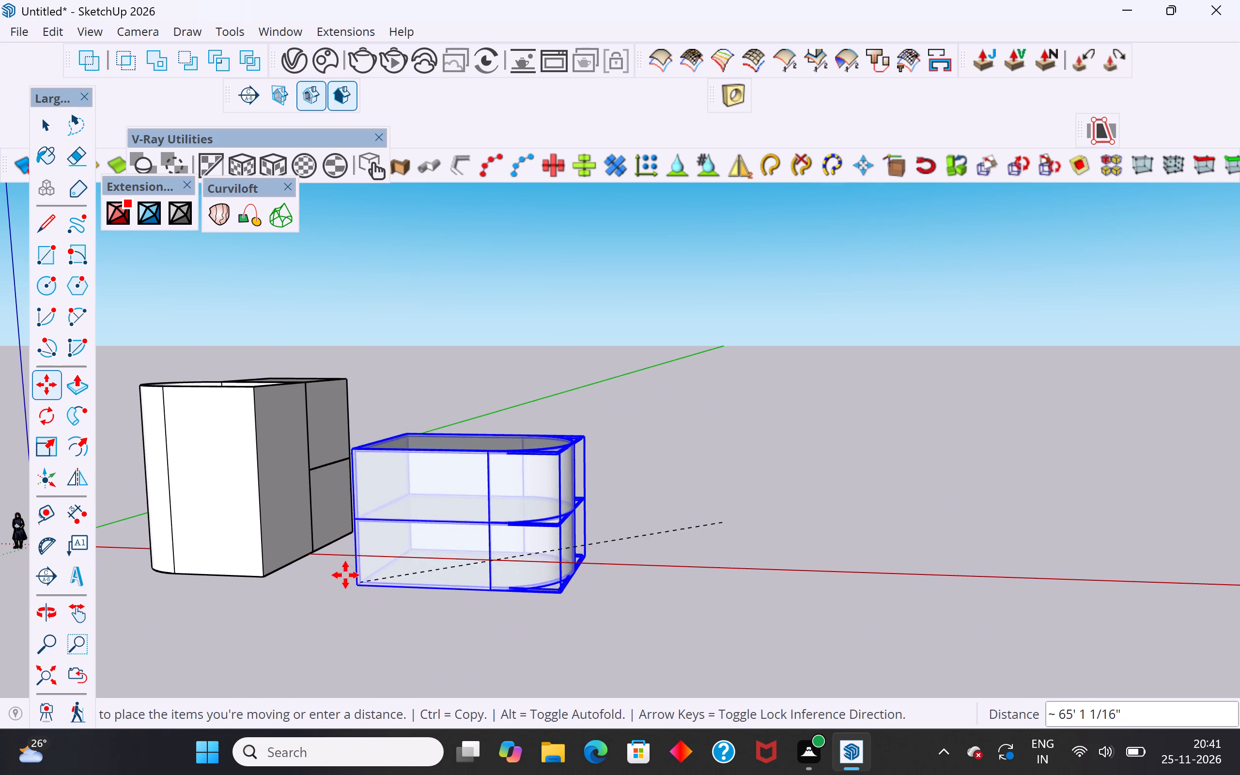
click(316, 551)
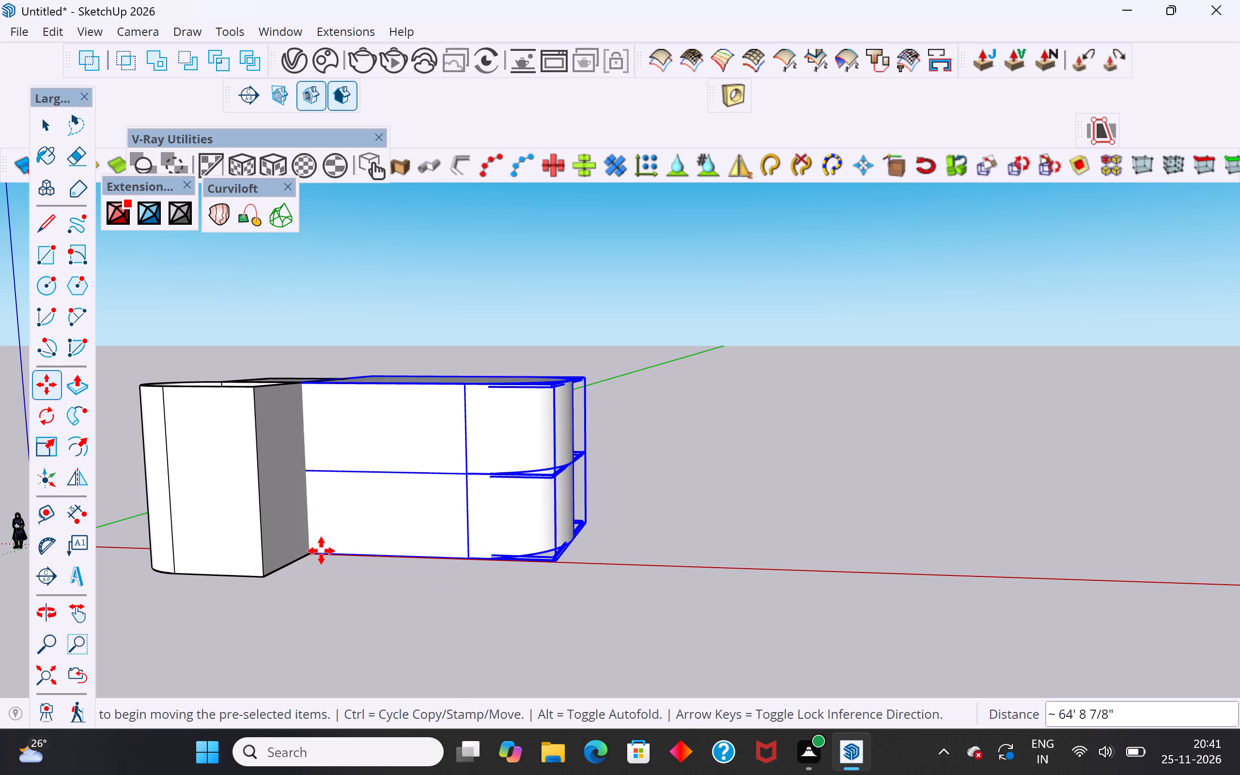
Move the two-storey round-ended unit about 37' away from the square unit along the red axis.
click(314, 555)
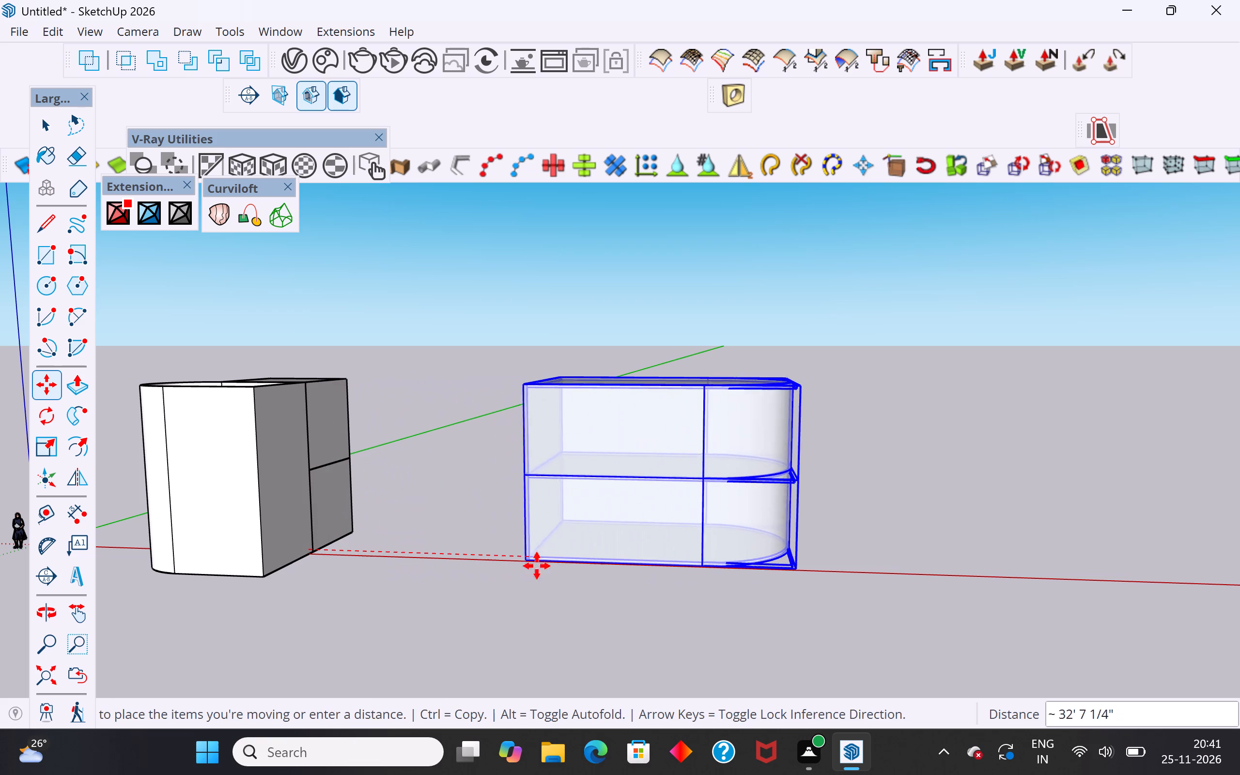
click(566, 561)
Create a guide line along the red direction from the square unit's far bottom corner to the round-ended unit's straight end.
middle_drag(872, 622, 948, 605)
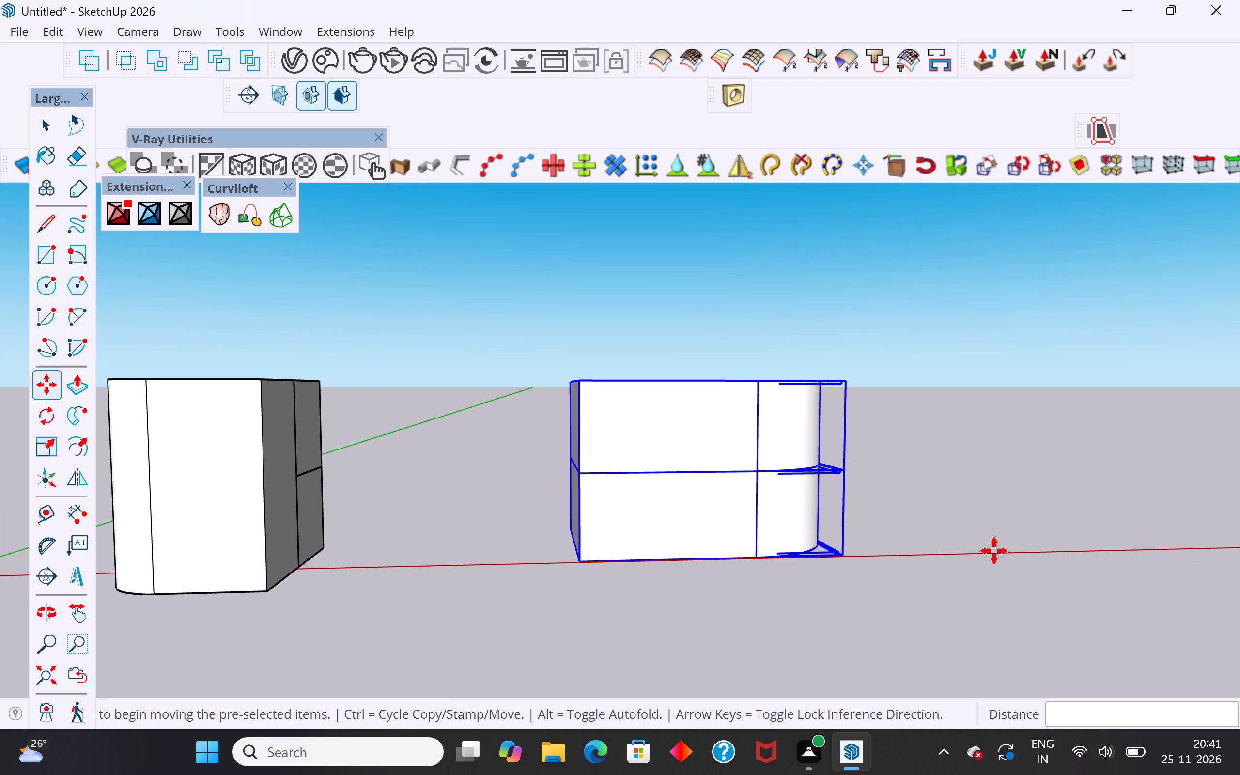
scroll(994, 551, down, 4)
middle_drag(995, 558, 951, 739)
middle_drag(983, 533, 937, 610)
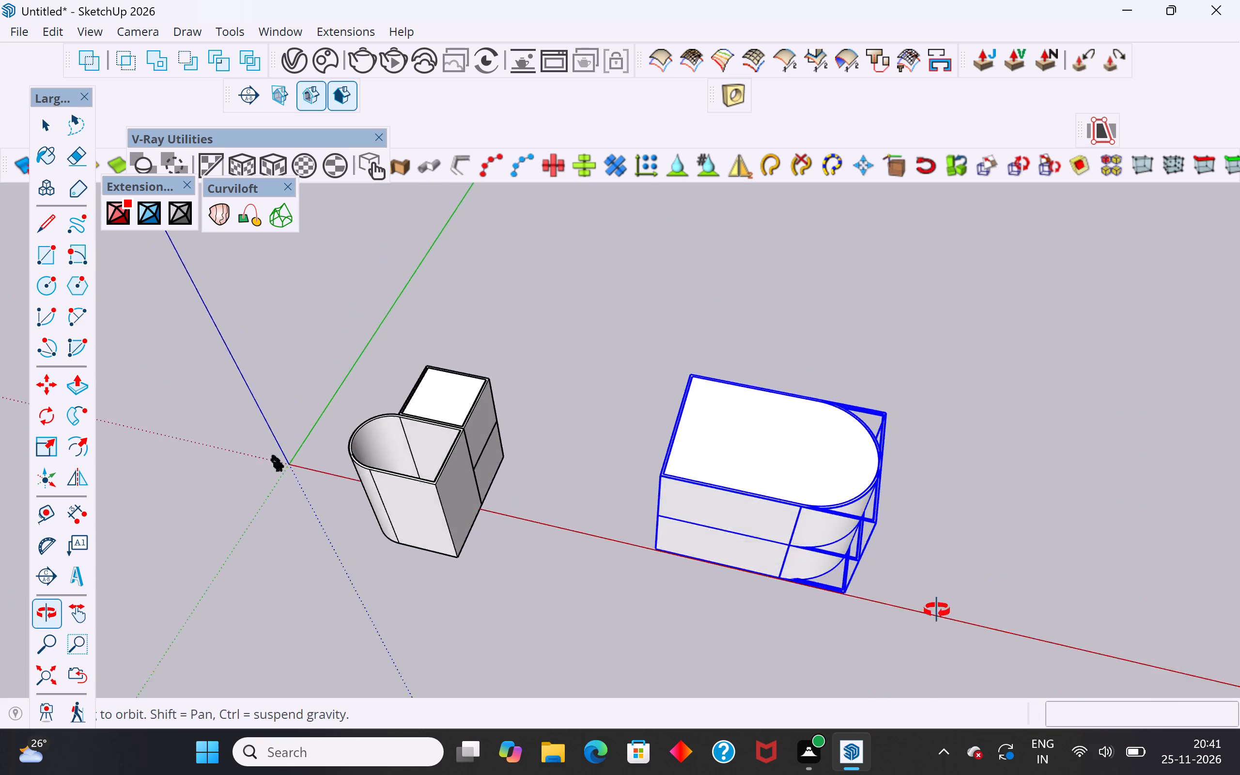
middle_drag(937, 610, 985, 641)
middle_drag(946, 569, 970, 601)
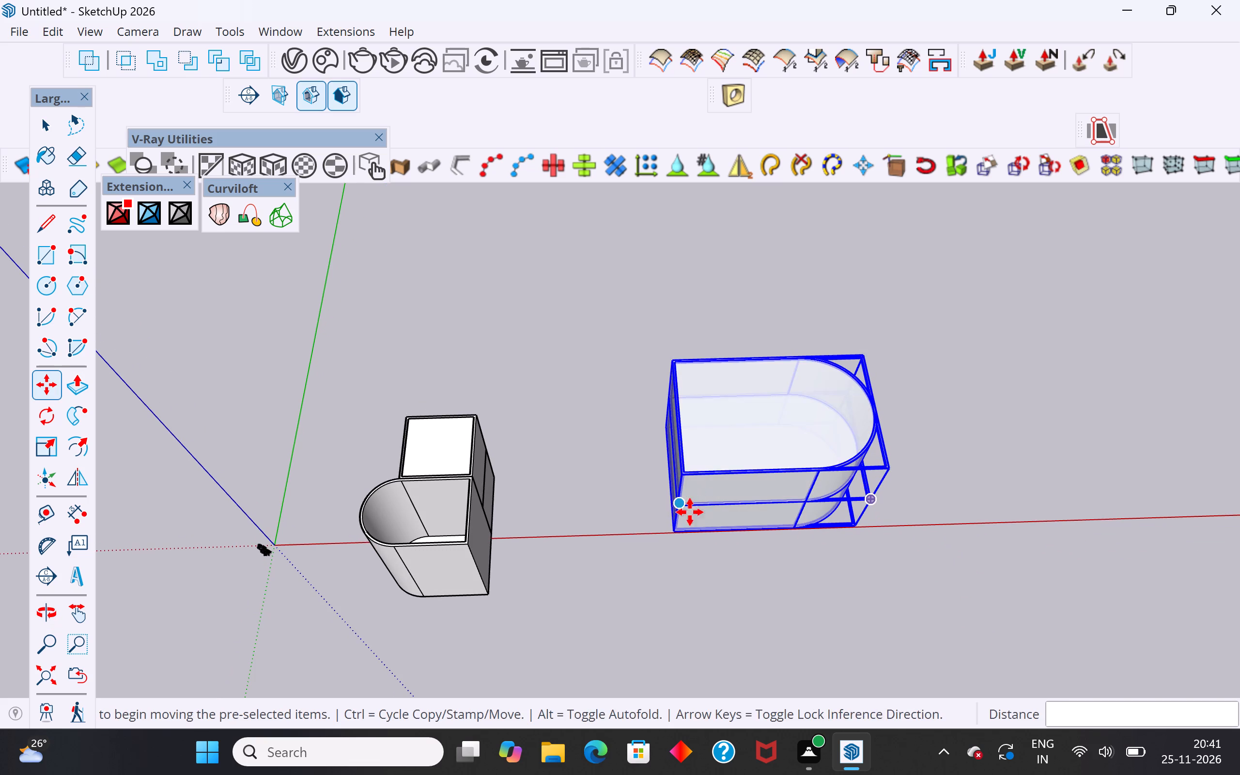
middle_drag(674, 524, 613, 637)
scroll(589, 558, up, 3)
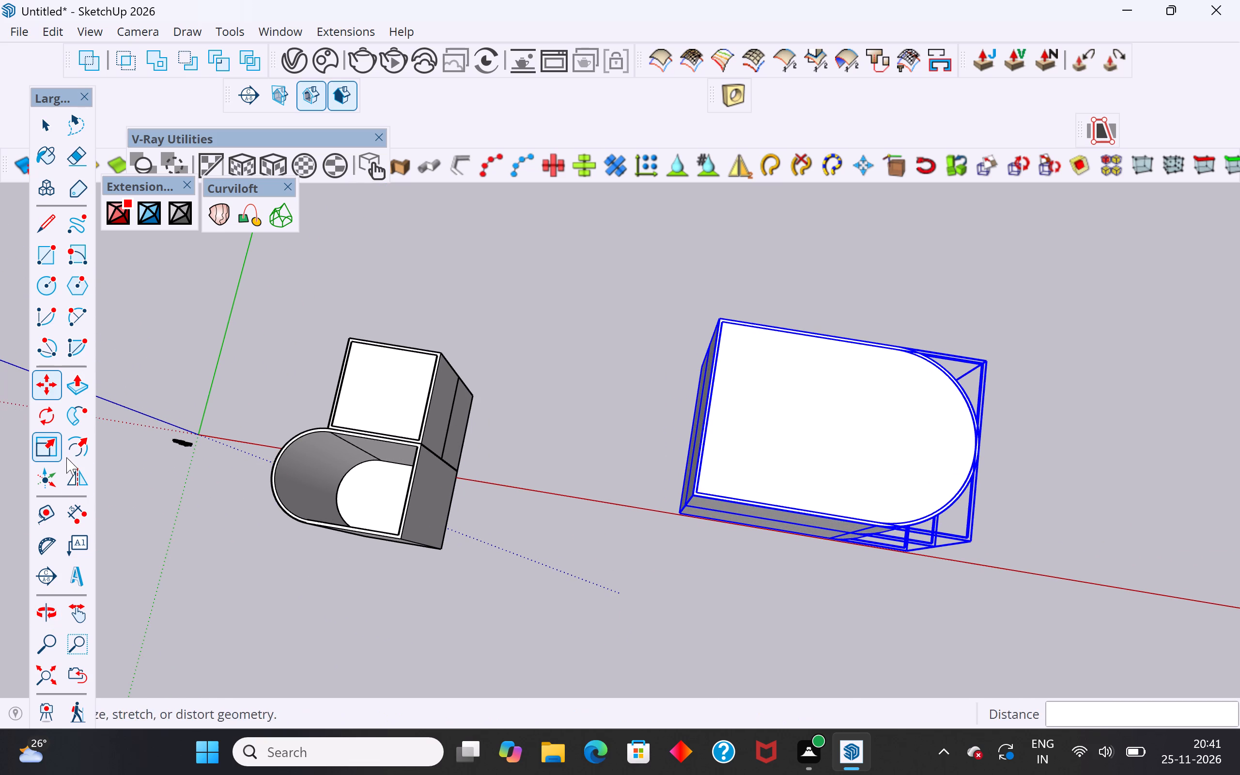
click(49, 517)
scroll(495, 406, up, 4)
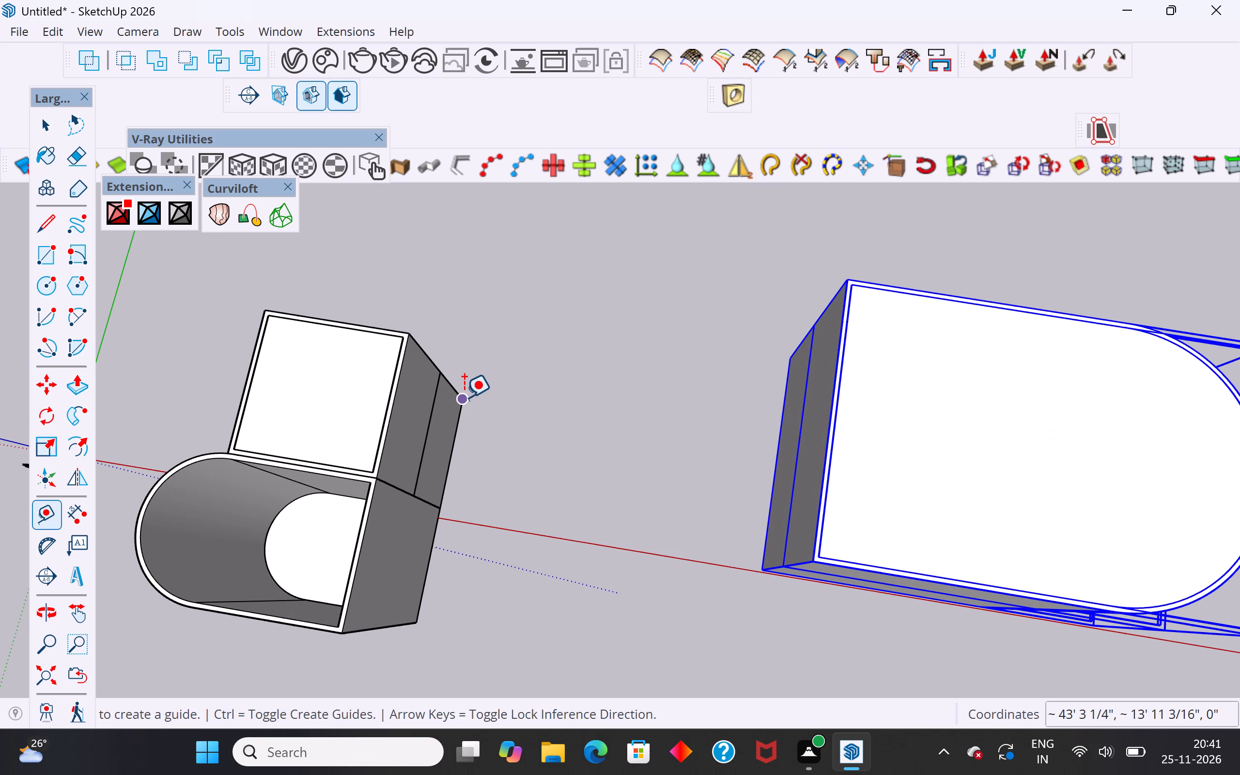
click(464, 397)
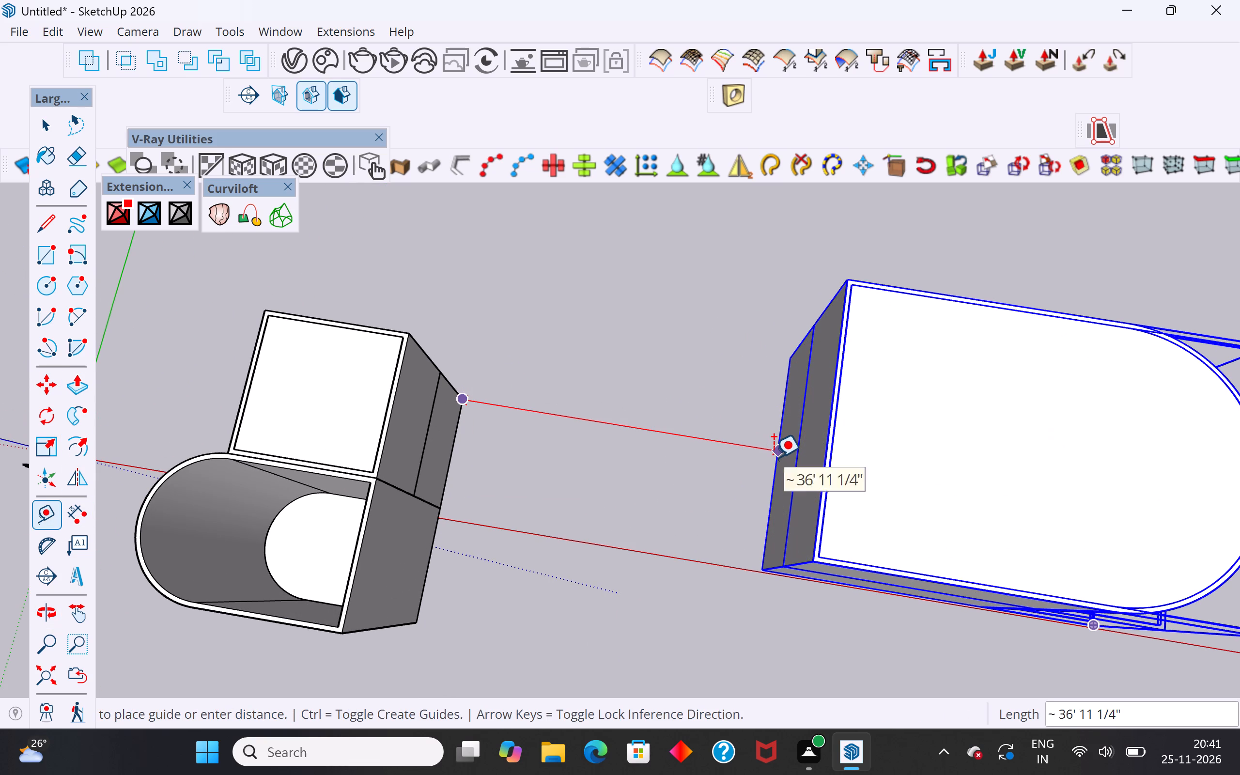
click(774, 457)
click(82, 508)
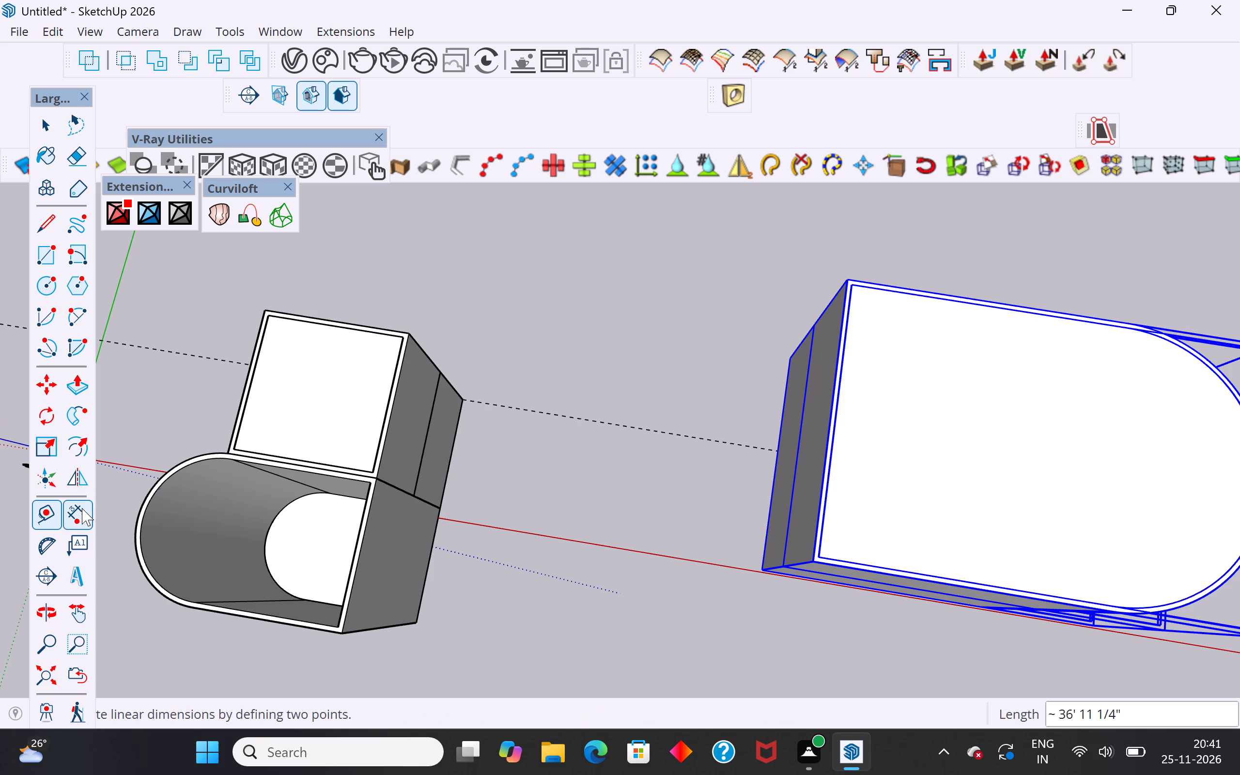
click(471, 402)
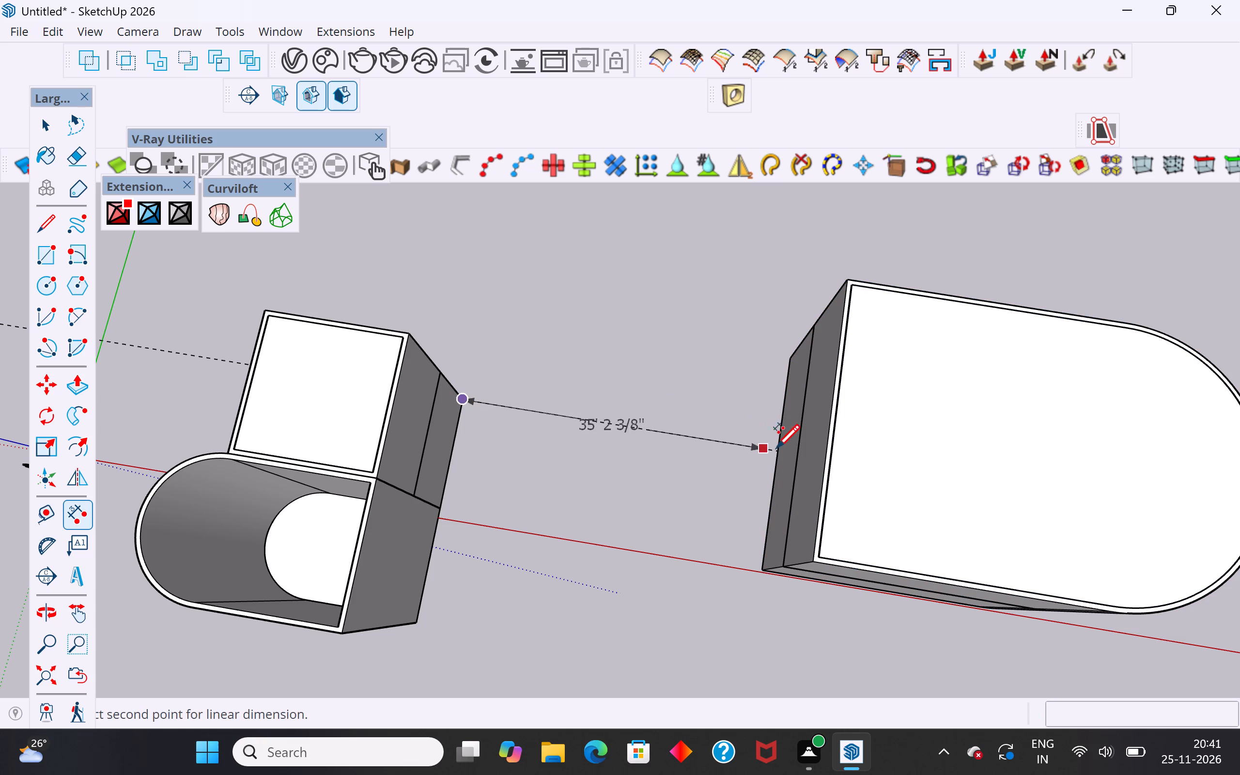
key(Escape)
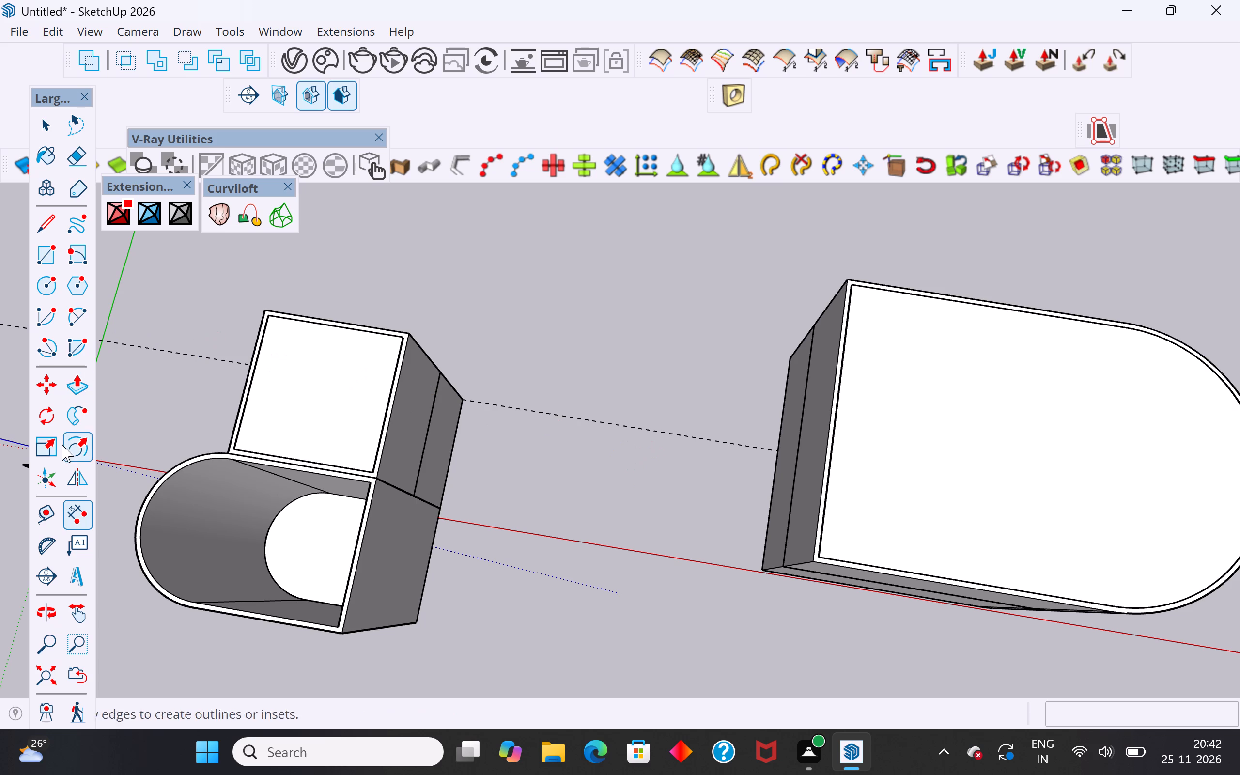
Create a guide 24' from the bottom edge of the square unit's side wall, parallel to it, towards the two-storey round-ended unit.
click(48, 512)
middle_drag(425, 609, 437, 296)
scroll(470, 513, up, 3)
click(416, 562)
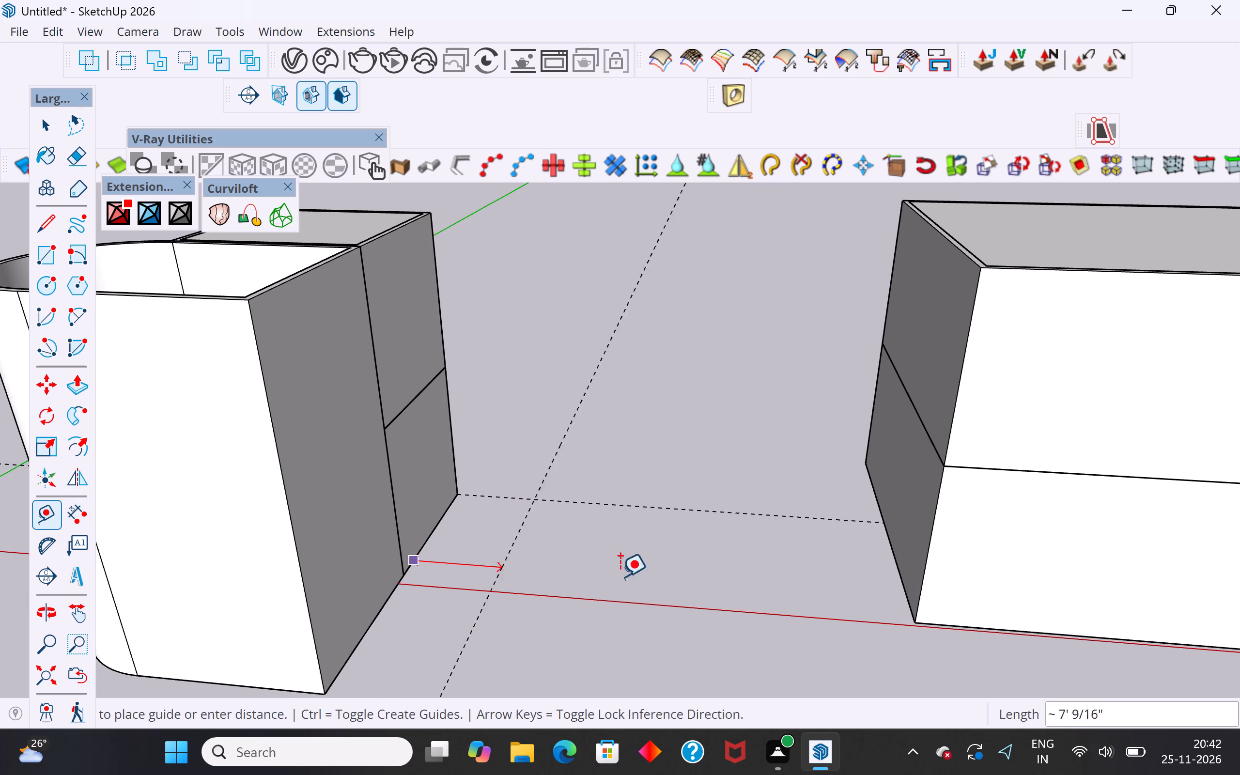
text(24')
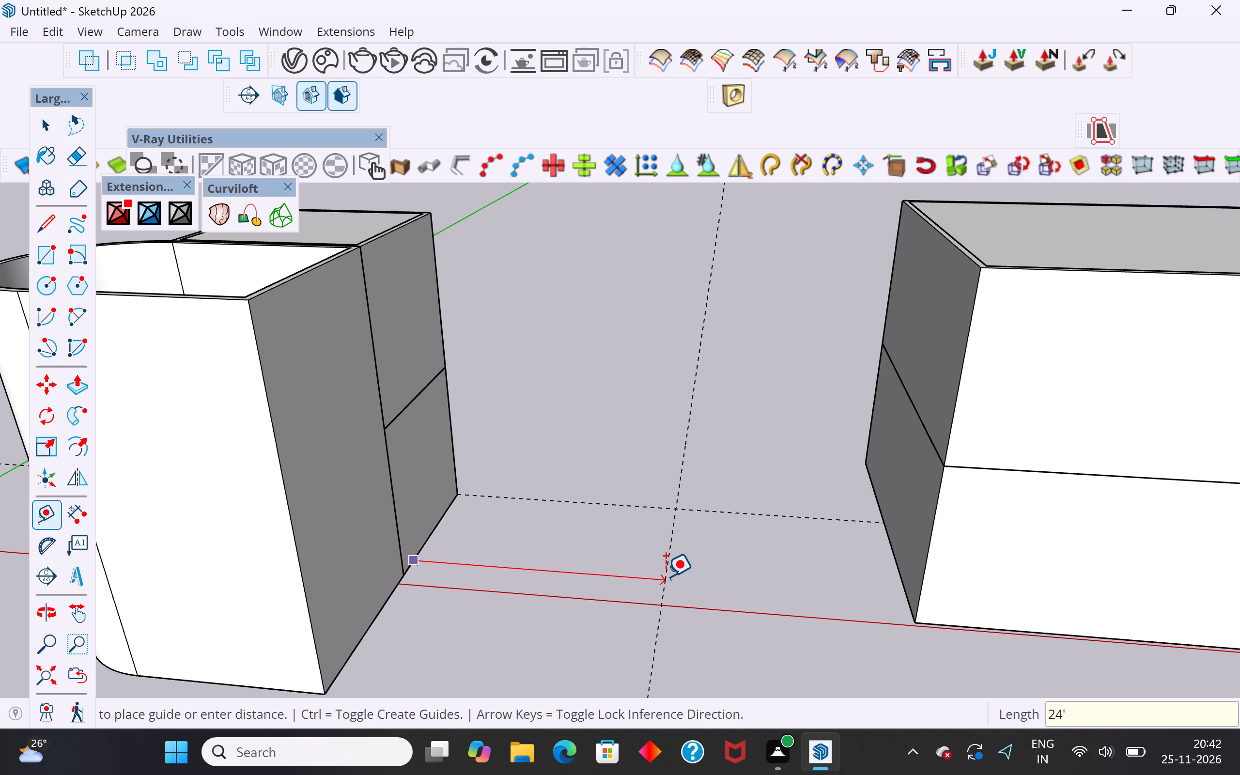
key(Return)
click(45, 129)
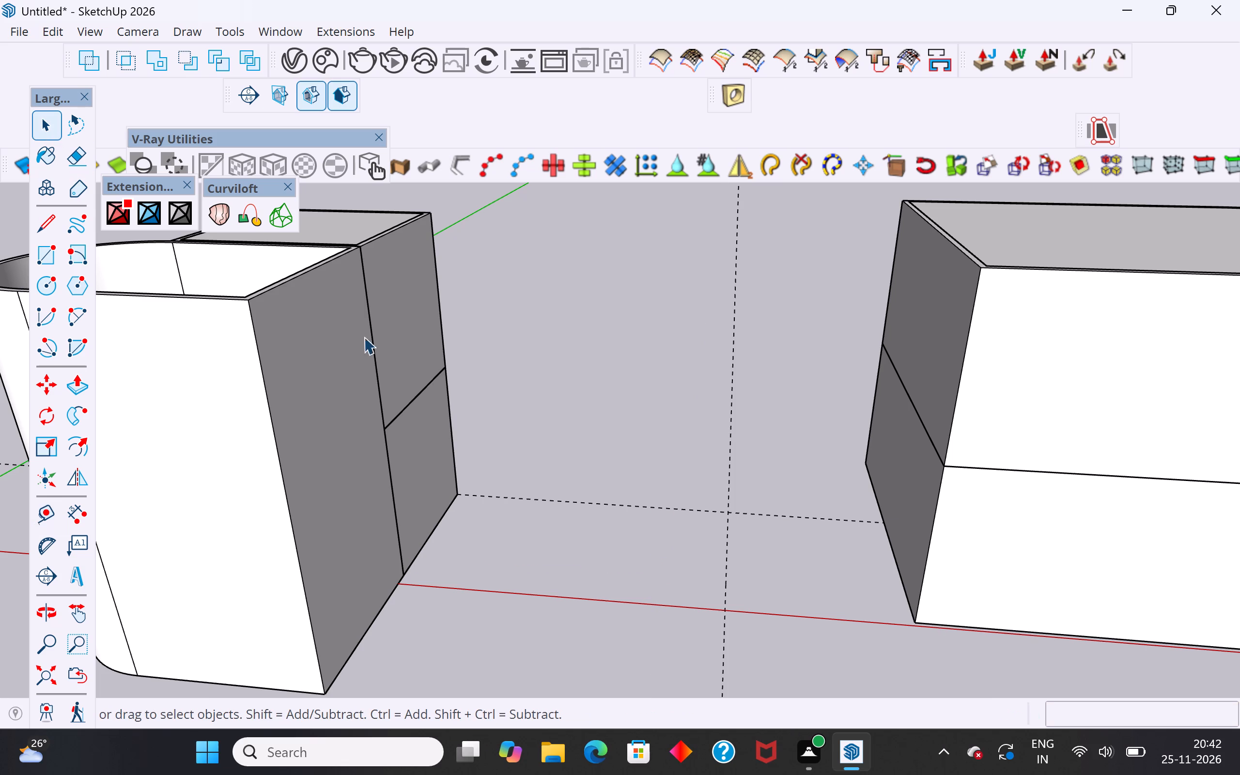
click(822, 468)
Create a guide parallel to the red-direction guide through the square unit's bottom corner where it meets the adjoining tall round-ended walls.
scroll(815, 477, down, 5)
middle_drag(813, 492, 619, 542)
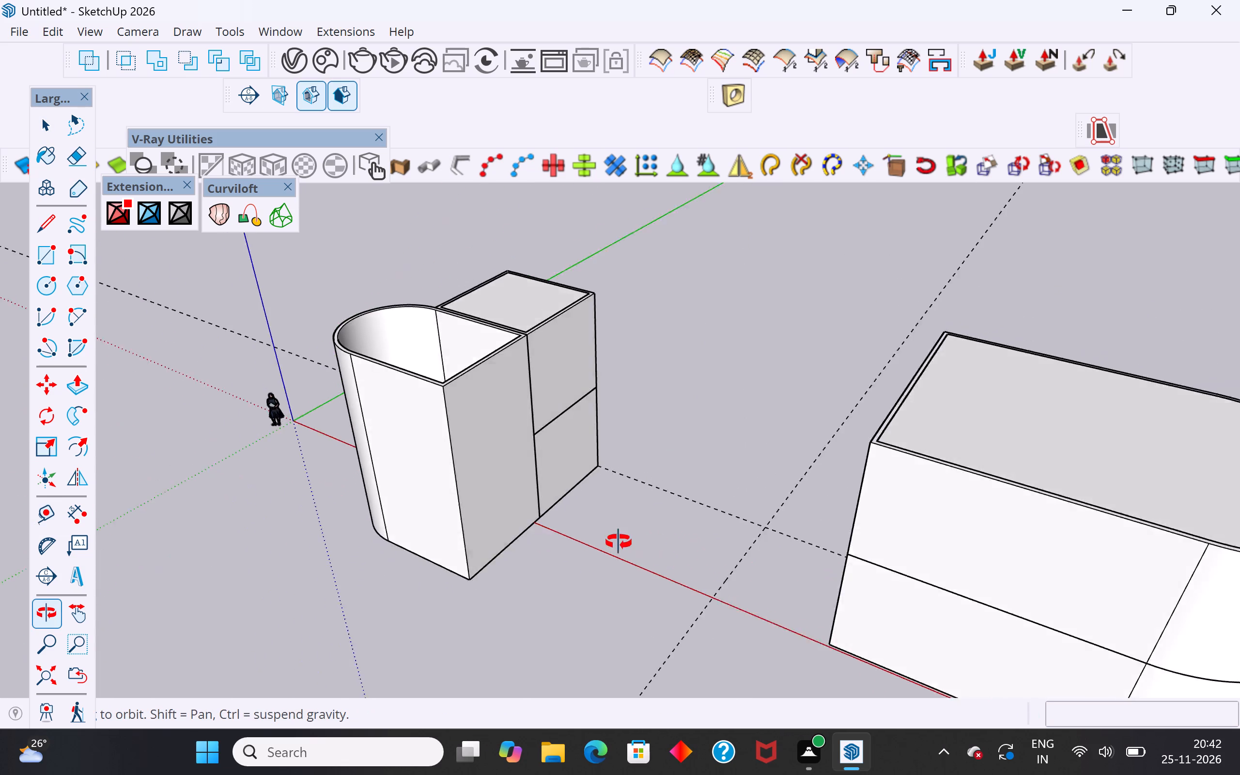
middle_drag(619, 542, 640, 610)
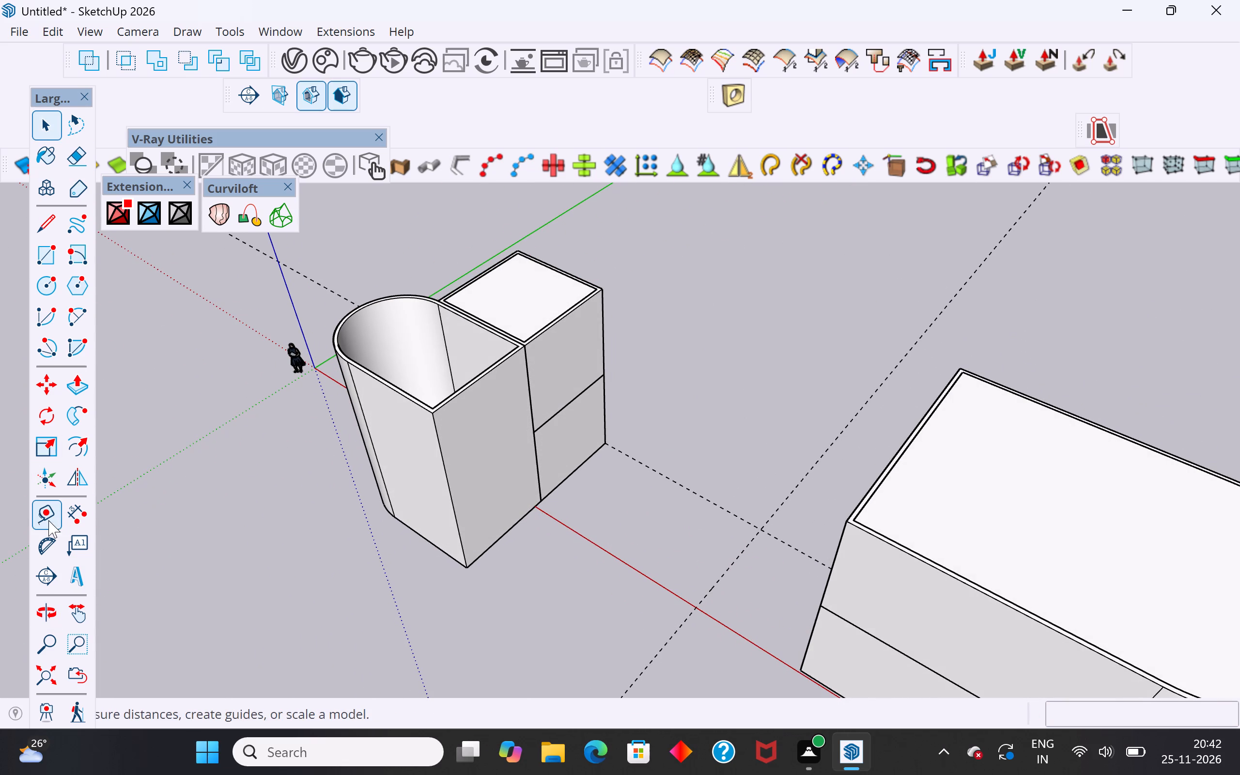
click(39, 523)
click(727, 509)
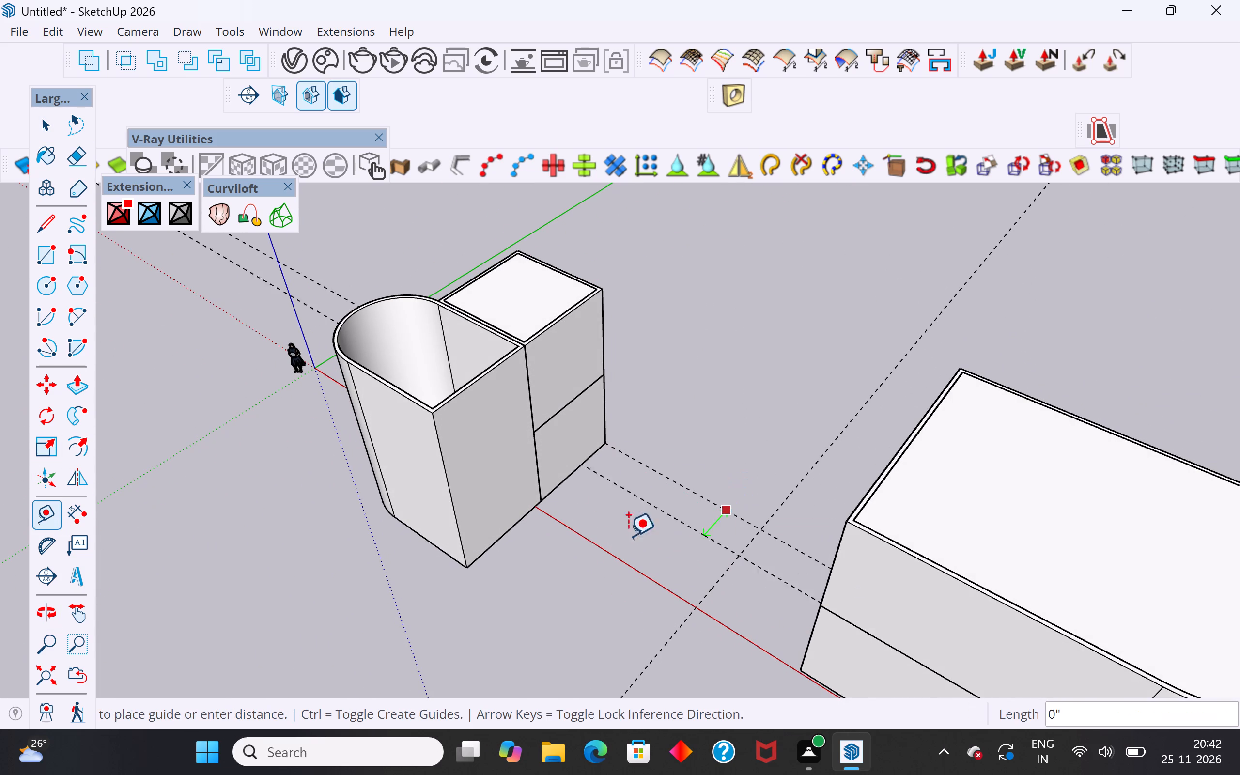
click(542, 500)
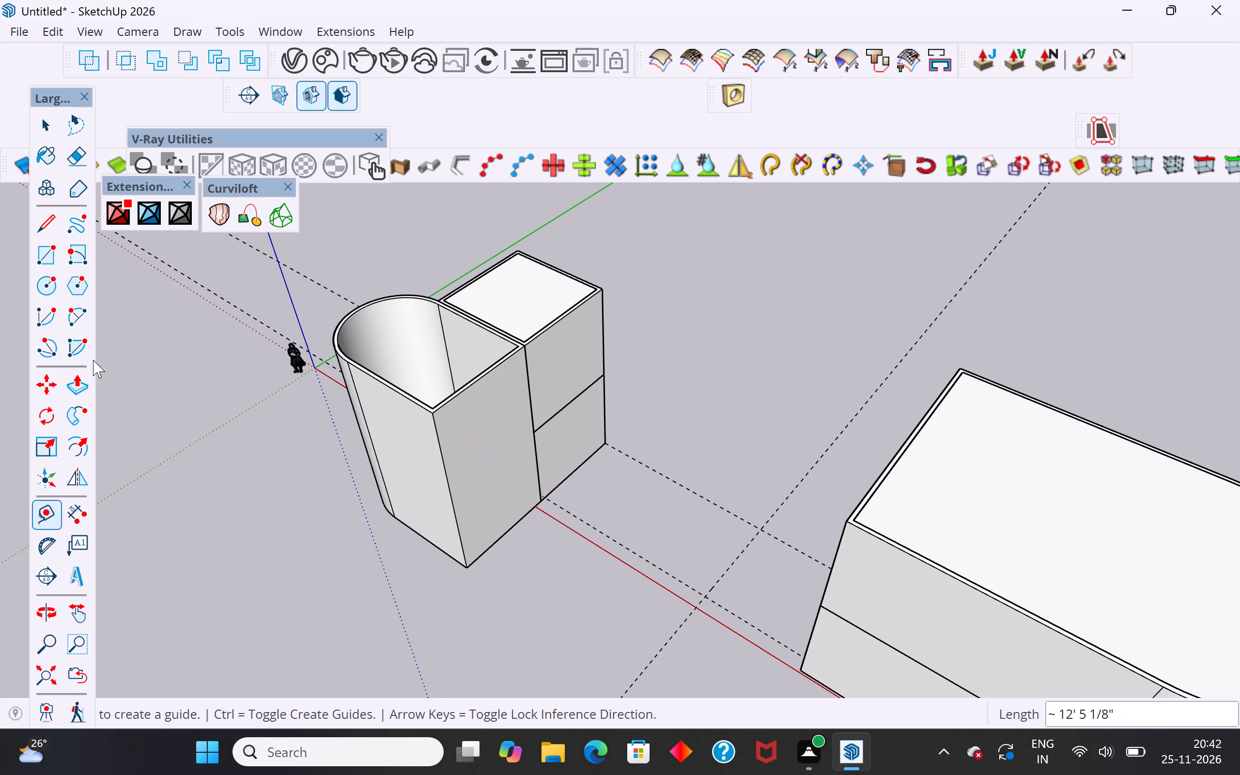
click(54, 129)
click(177, 500)
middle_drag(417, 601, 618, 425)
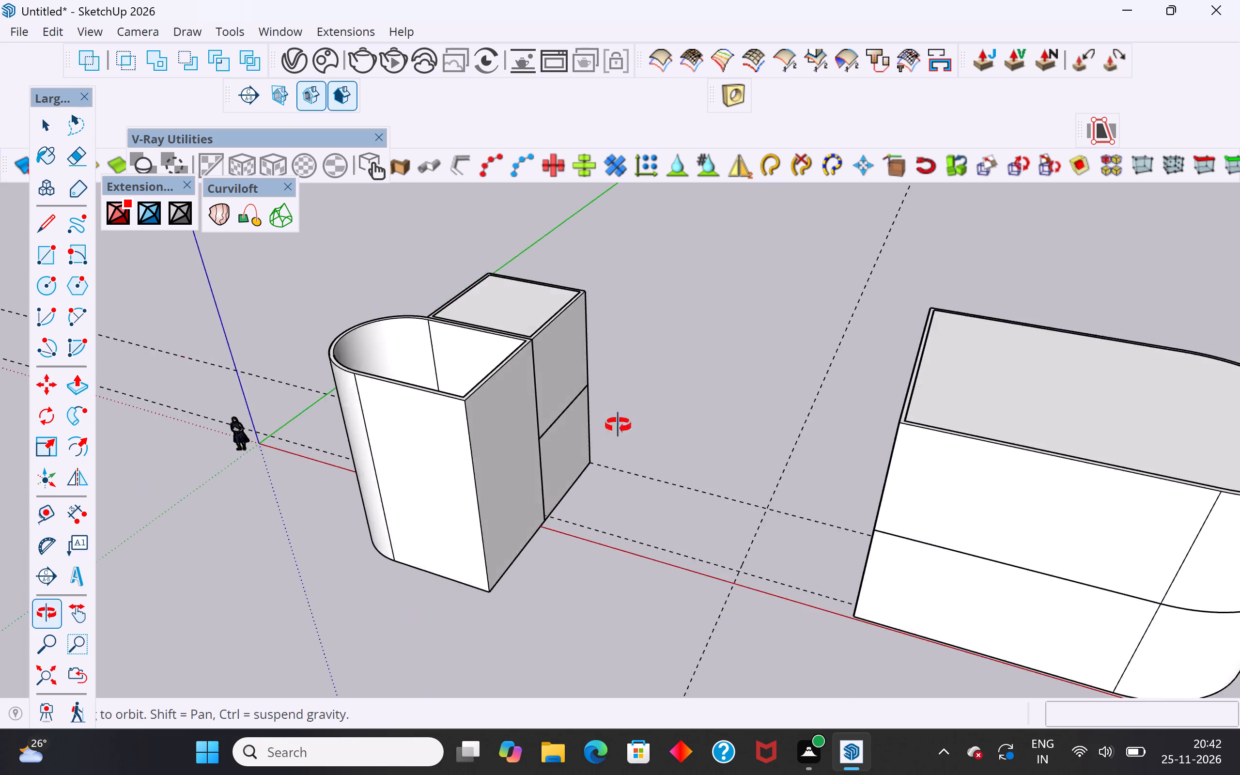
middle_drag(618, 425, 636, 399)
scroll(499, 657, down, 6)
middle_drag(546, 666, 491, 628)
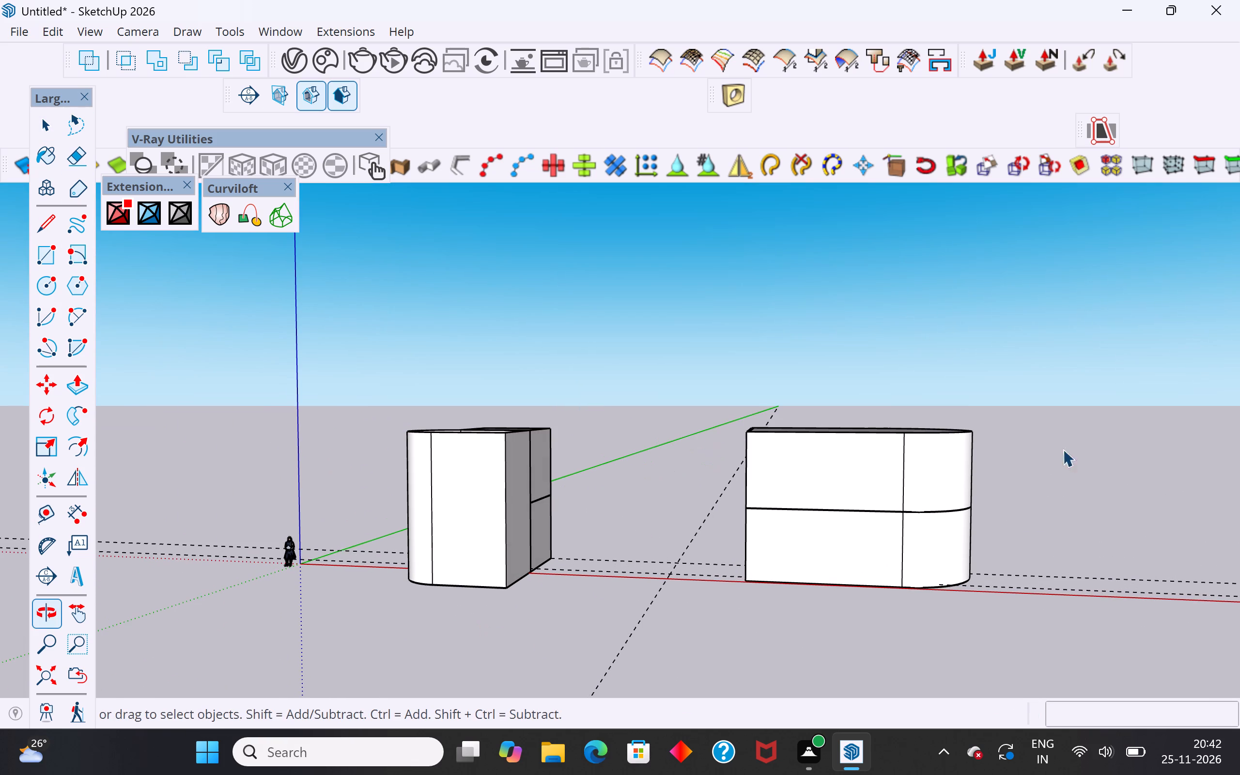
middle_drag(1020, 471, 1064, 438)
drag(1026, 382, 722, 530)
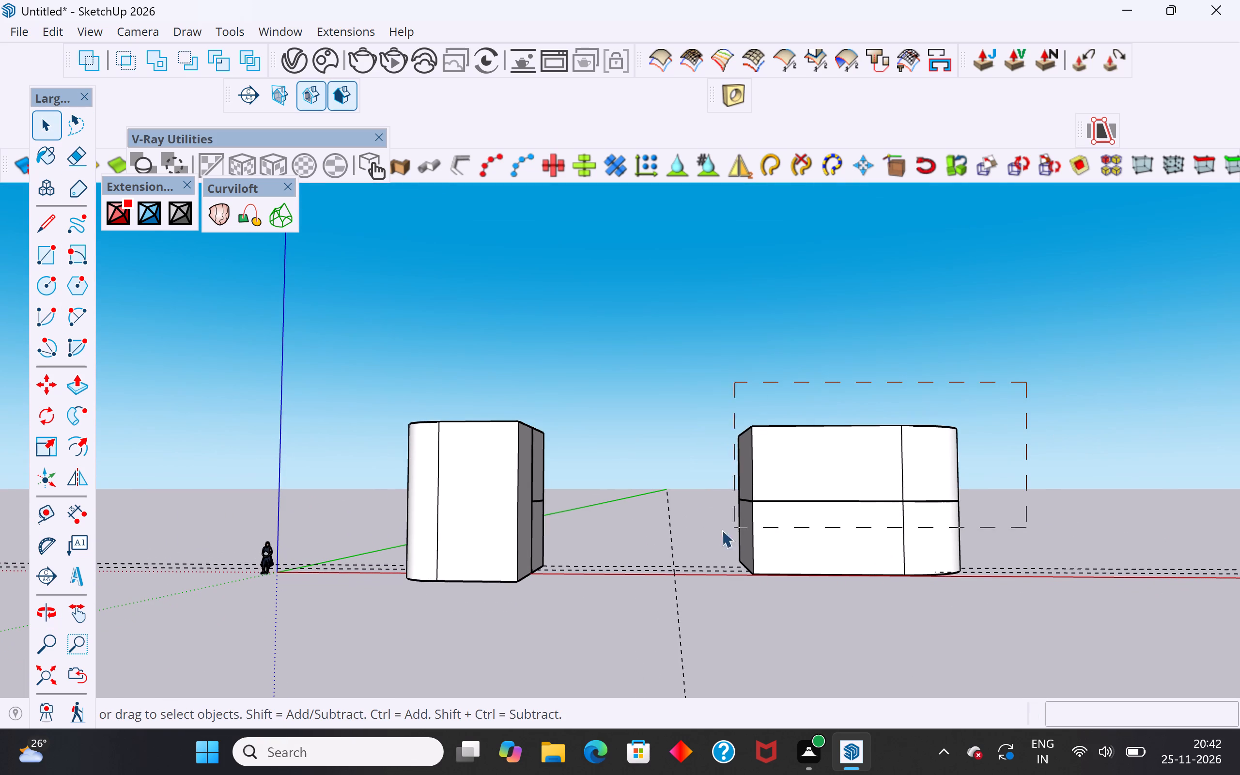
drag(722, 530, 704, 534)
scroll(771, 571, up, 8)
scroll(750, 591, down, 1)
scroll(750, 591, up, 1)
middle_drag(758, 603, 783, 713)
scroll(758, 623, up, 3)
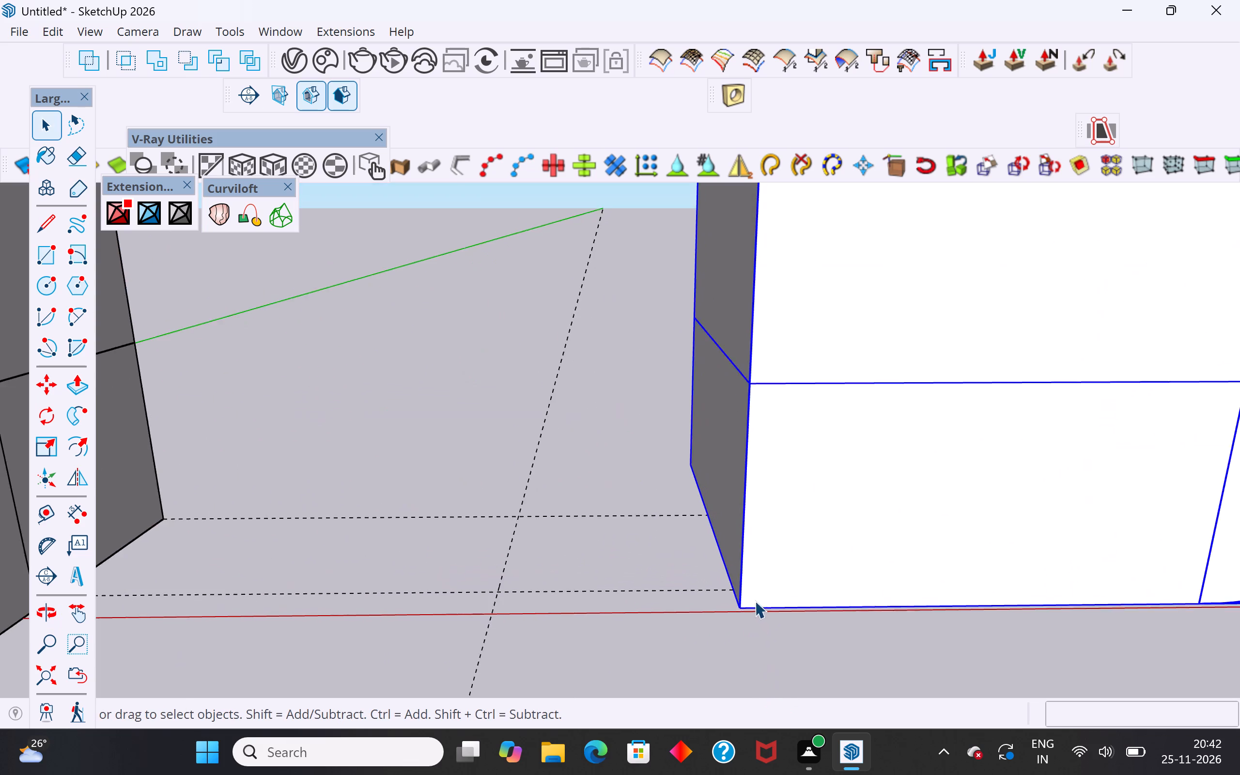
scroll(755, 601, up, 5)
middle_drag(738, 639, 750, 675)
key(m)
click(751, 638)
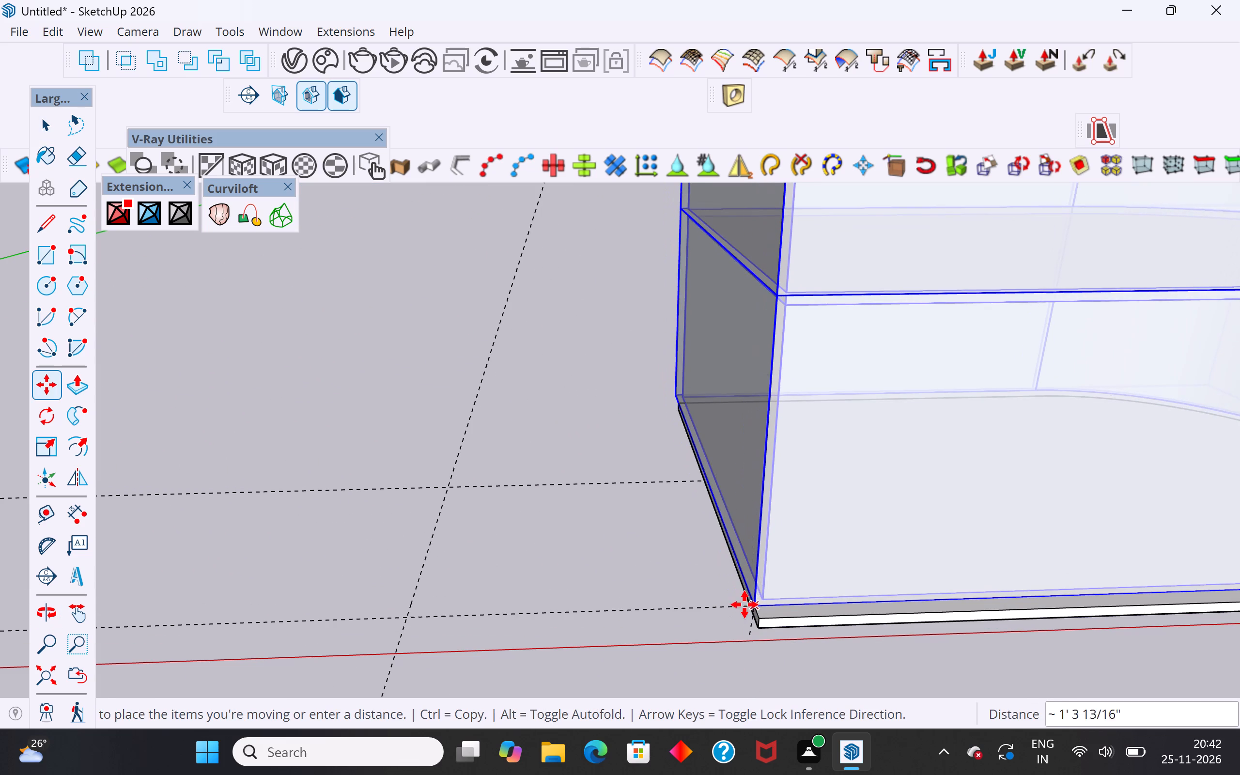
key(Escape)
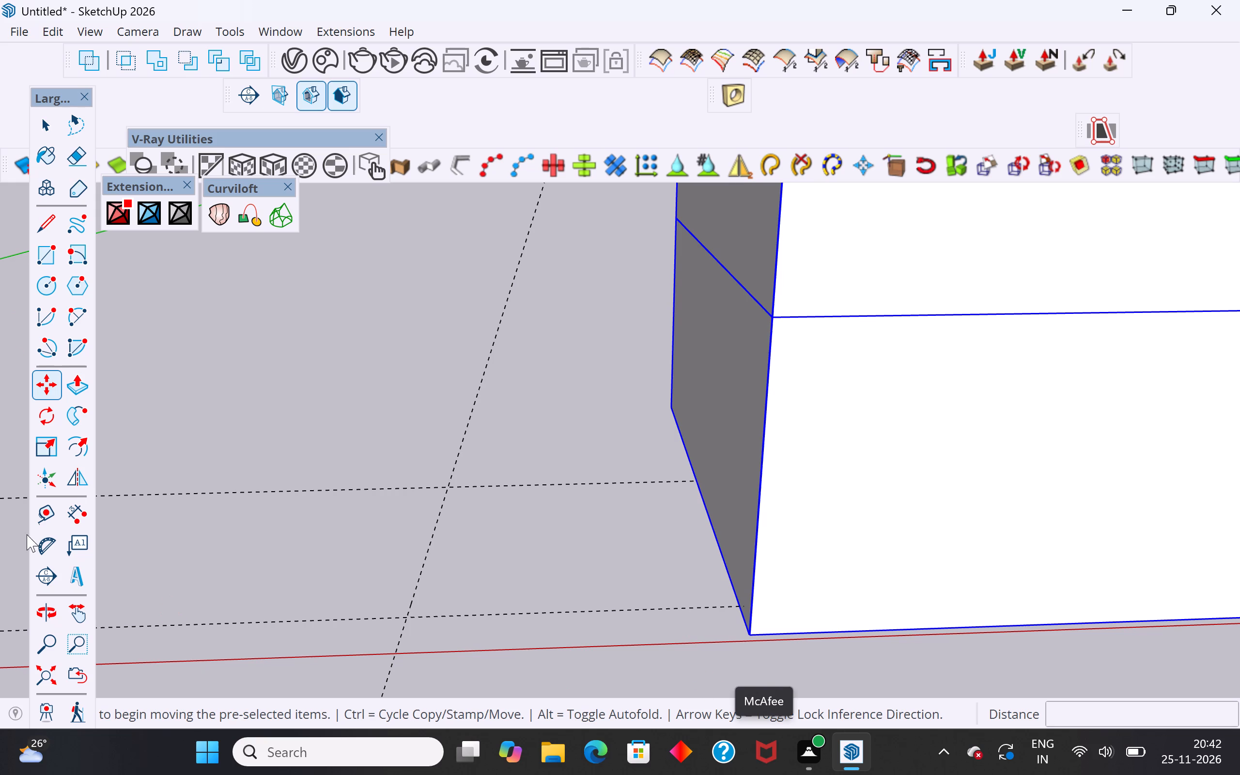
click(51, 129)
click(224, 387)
Select the parts of the two-storey round-ended unit on both floors and make them one group, then clear the selection.
scroll(325, 524, down, 3)
middle_drag(365, 506, 421, 400)
scroll(258, 587, down, 5)
middle_drag(497, 468, 478, 434)
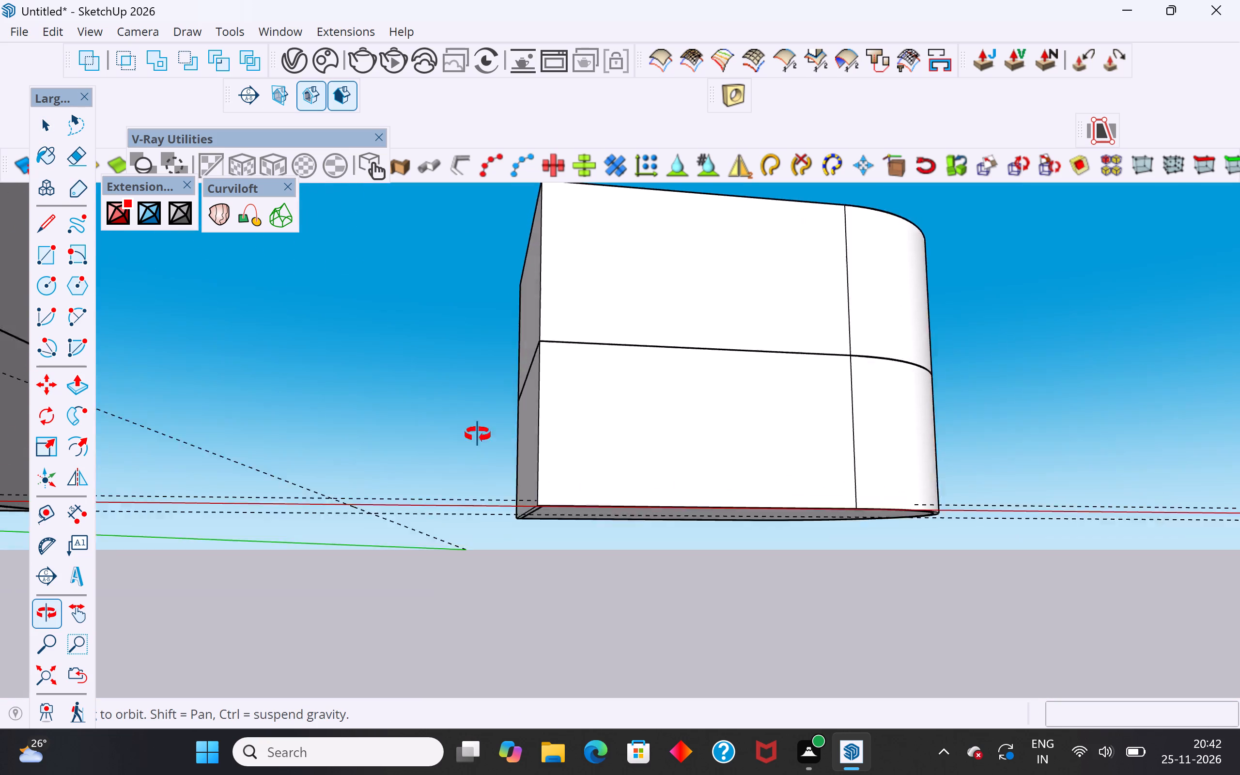
middle_drag(478, 434, 511, 441)
scroll(685, 509, down, 4)
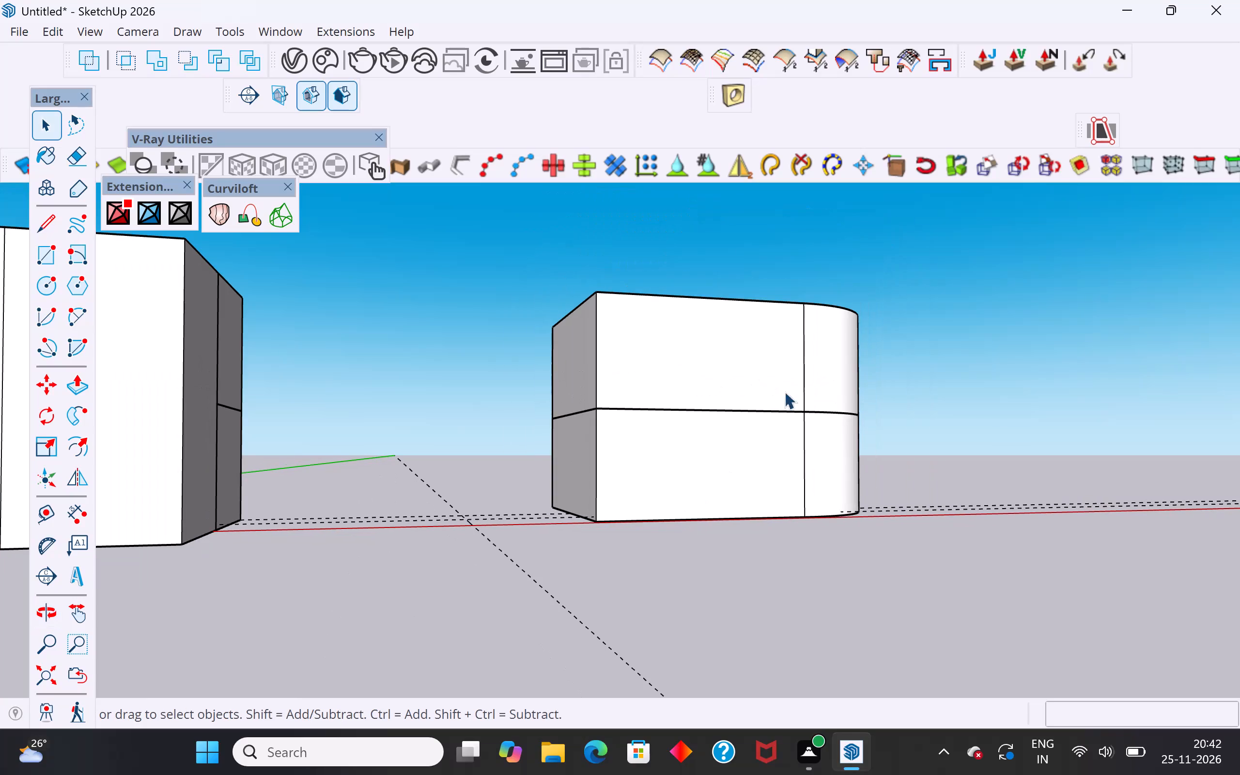
drag(928, 254, 474, 480)
scroll(570, 503, up, 8)
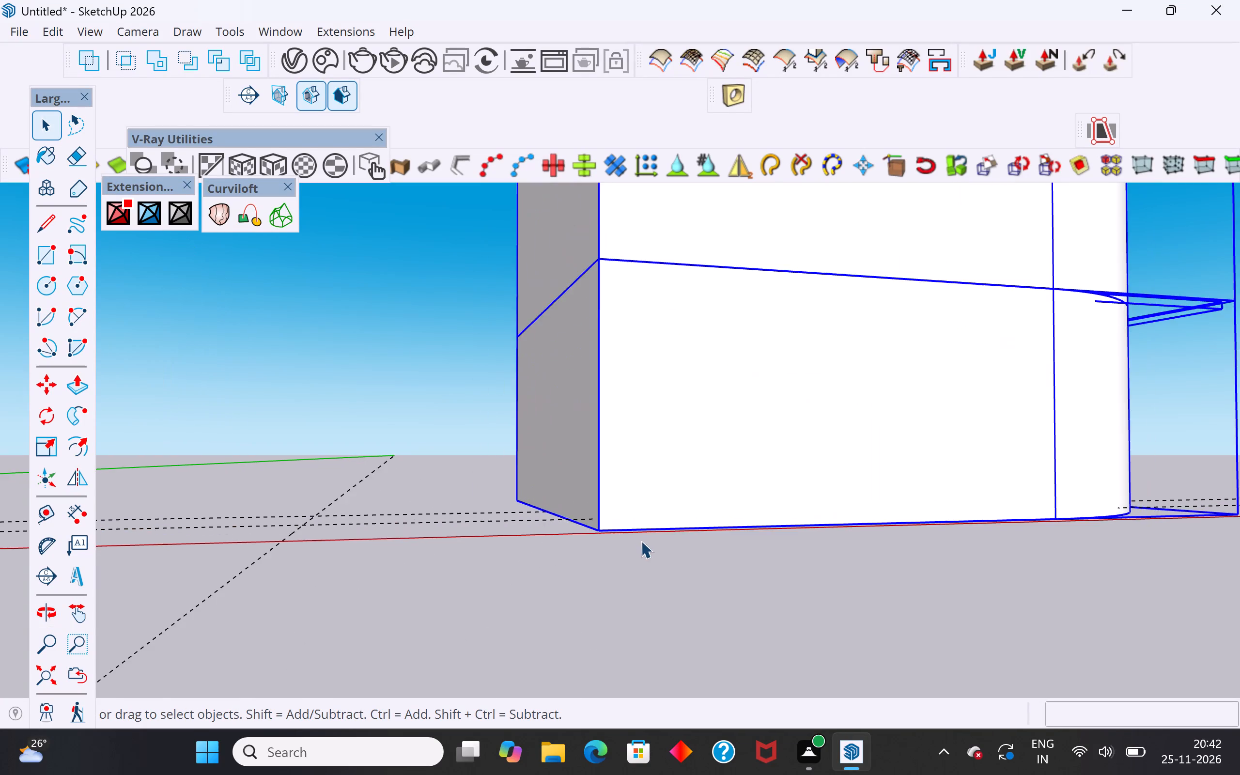
middle_drag(648, 523, 633, 393)
middle_drag(624, 447, 621, 454)
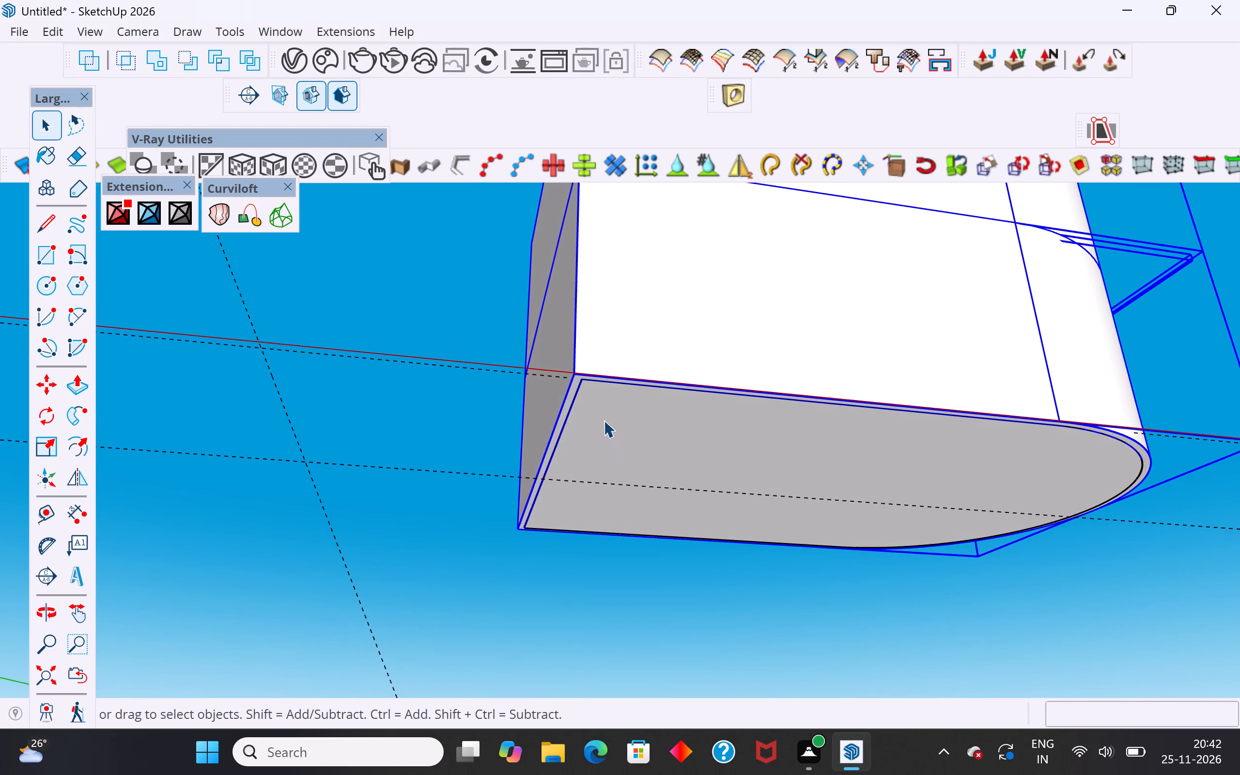
middle_drag(607, 446, 641, 616)
middle_drag(572, 626, 631, 699)
scroll(692, 479, down, 1)
right_drag(736, 450, 742, 449)
click(833, 208)
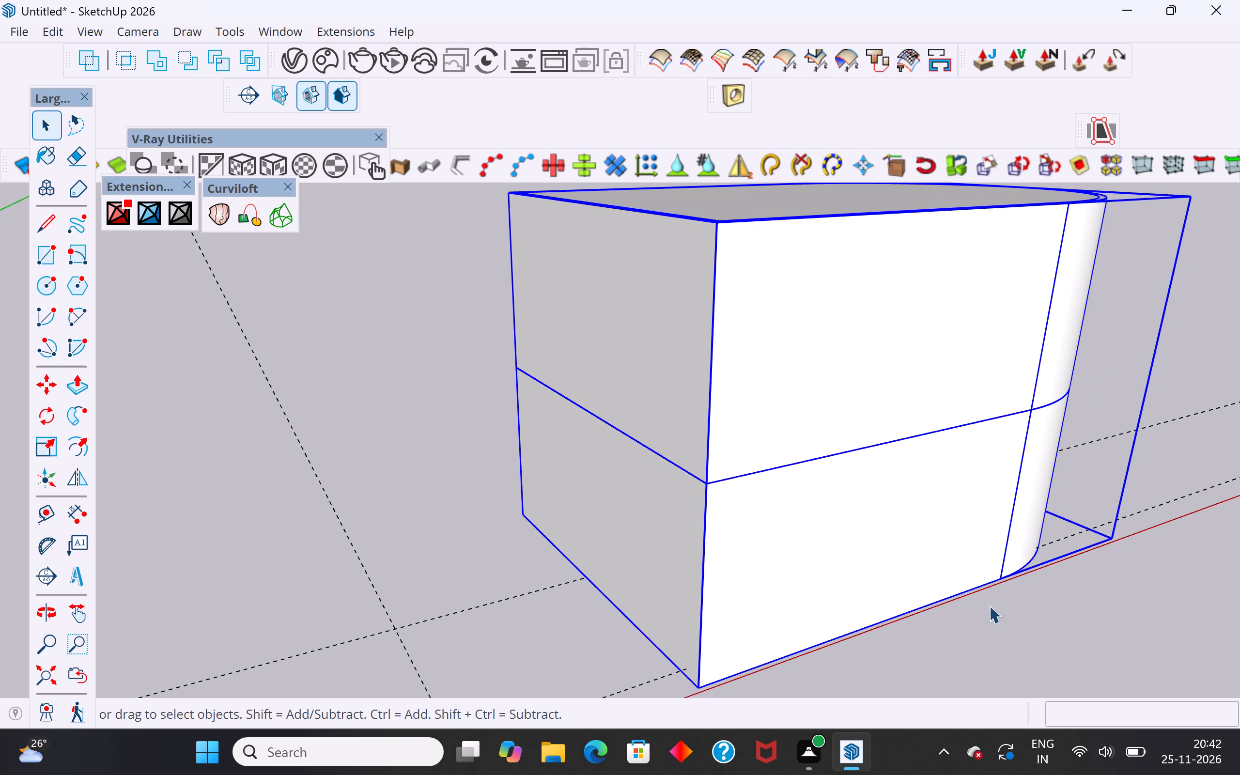
click(998, 622)
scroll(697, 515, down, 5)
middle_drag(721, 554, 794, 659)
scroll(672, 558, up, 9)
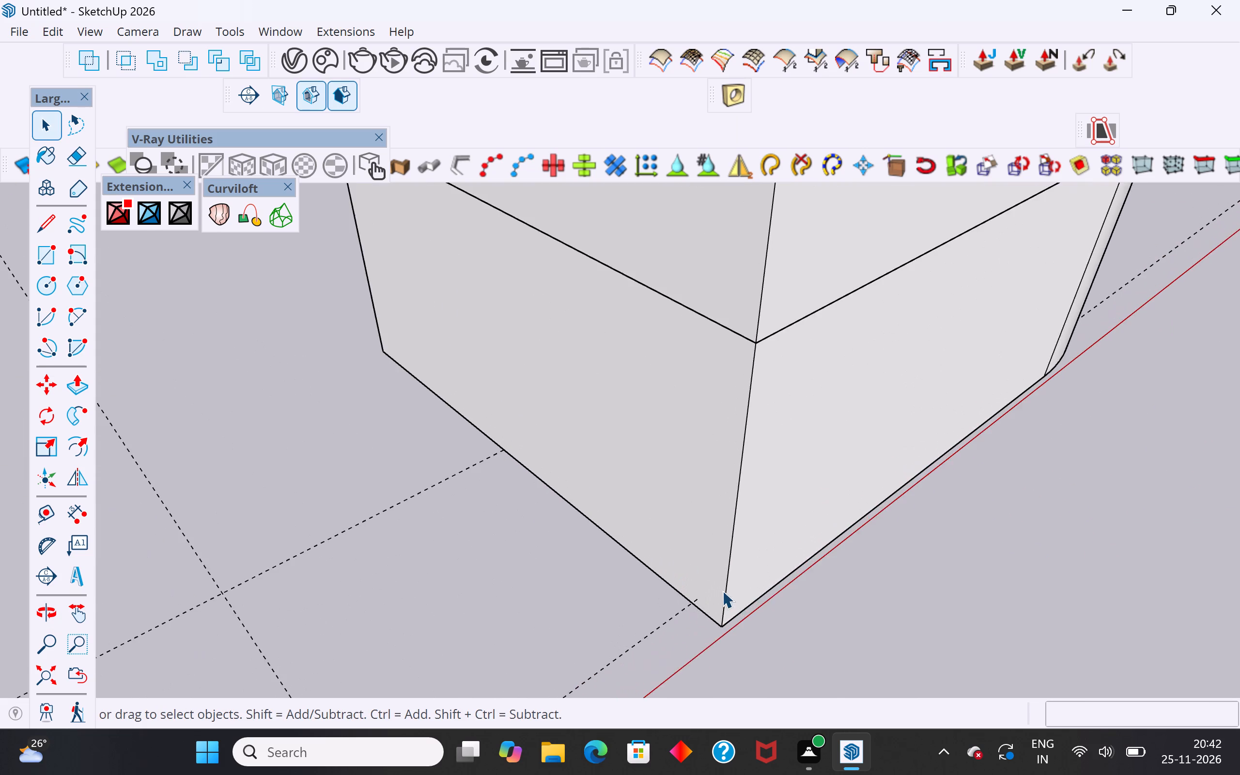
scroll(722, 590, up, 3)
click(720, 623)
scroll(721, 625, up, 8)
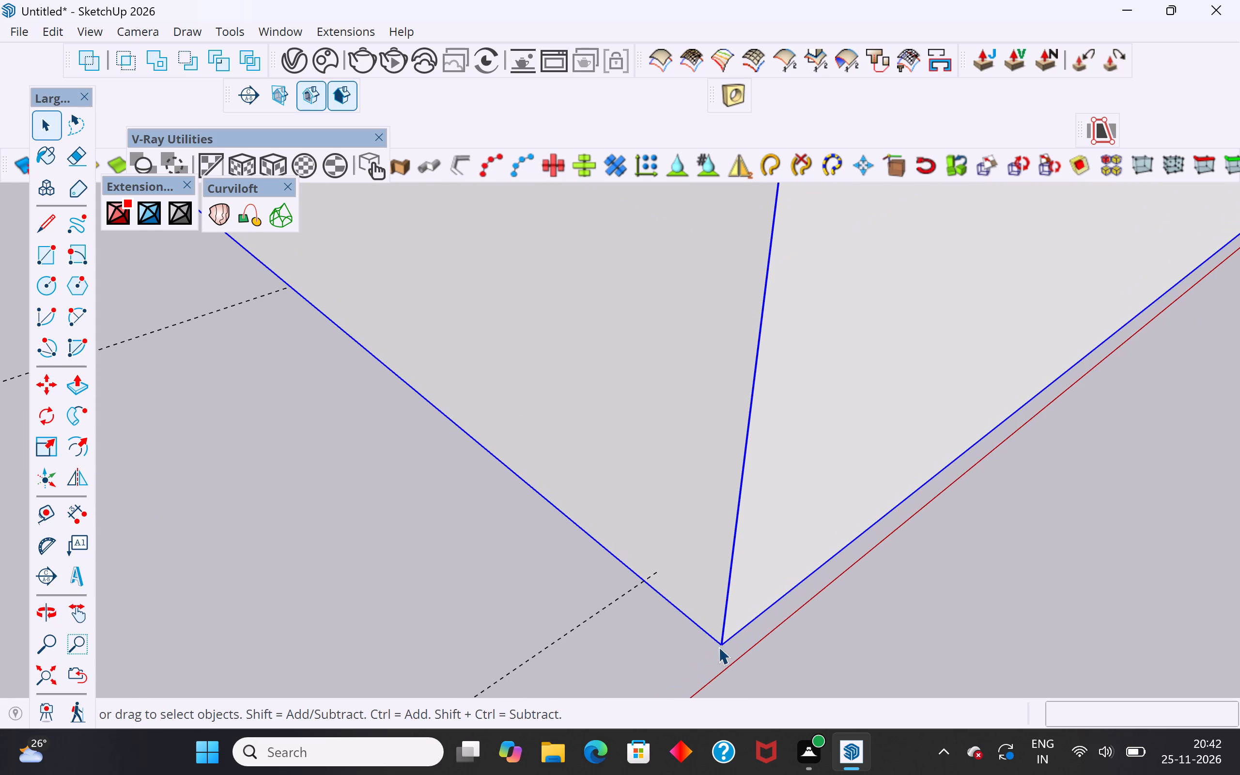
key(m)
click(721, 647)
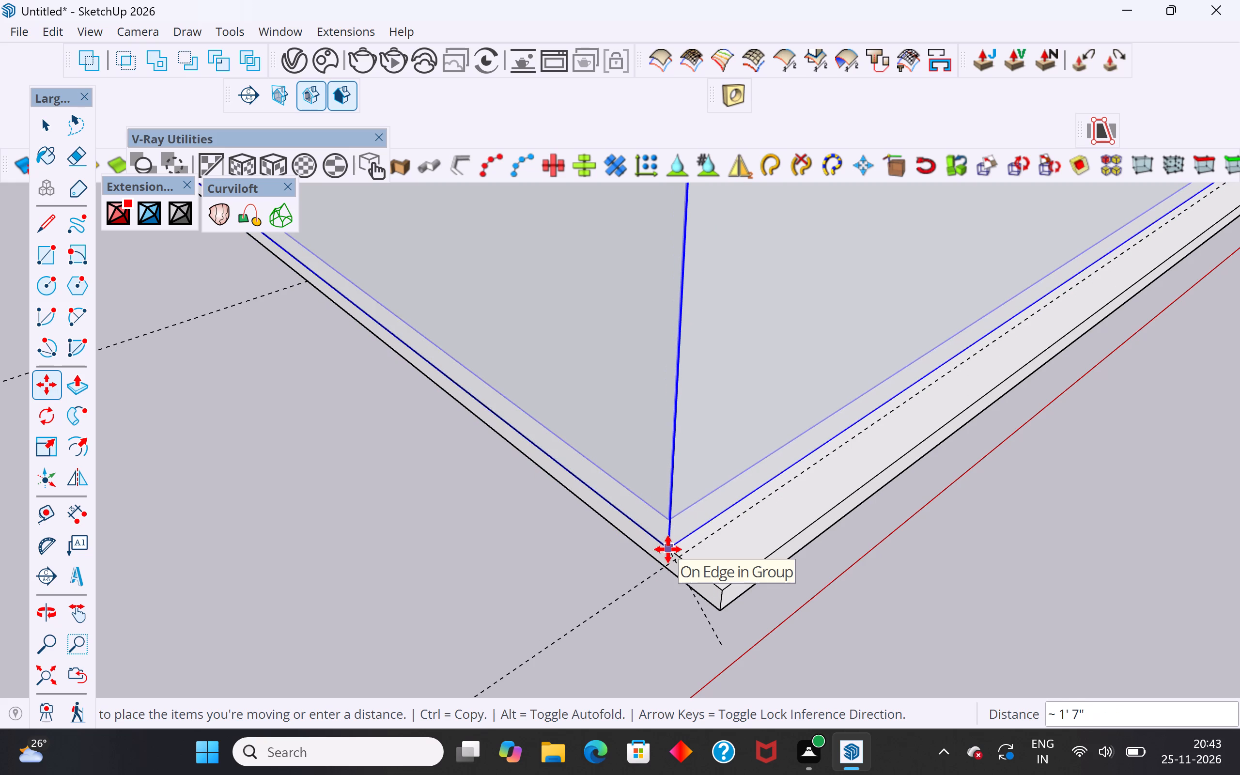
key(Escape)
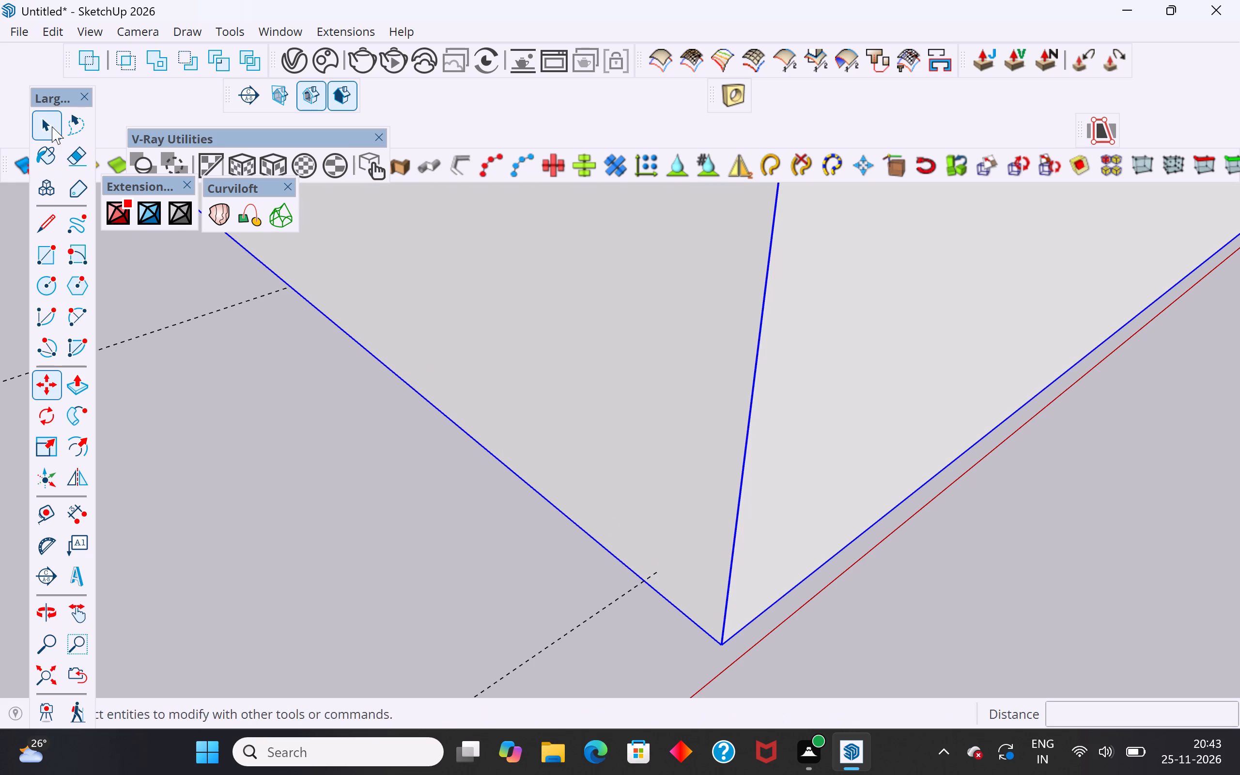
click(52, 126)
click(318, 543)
Group the two-storey round-ended unit together with its bottom floor slab, then clear the selection.
middle_drag(588, 551, 587, 350)
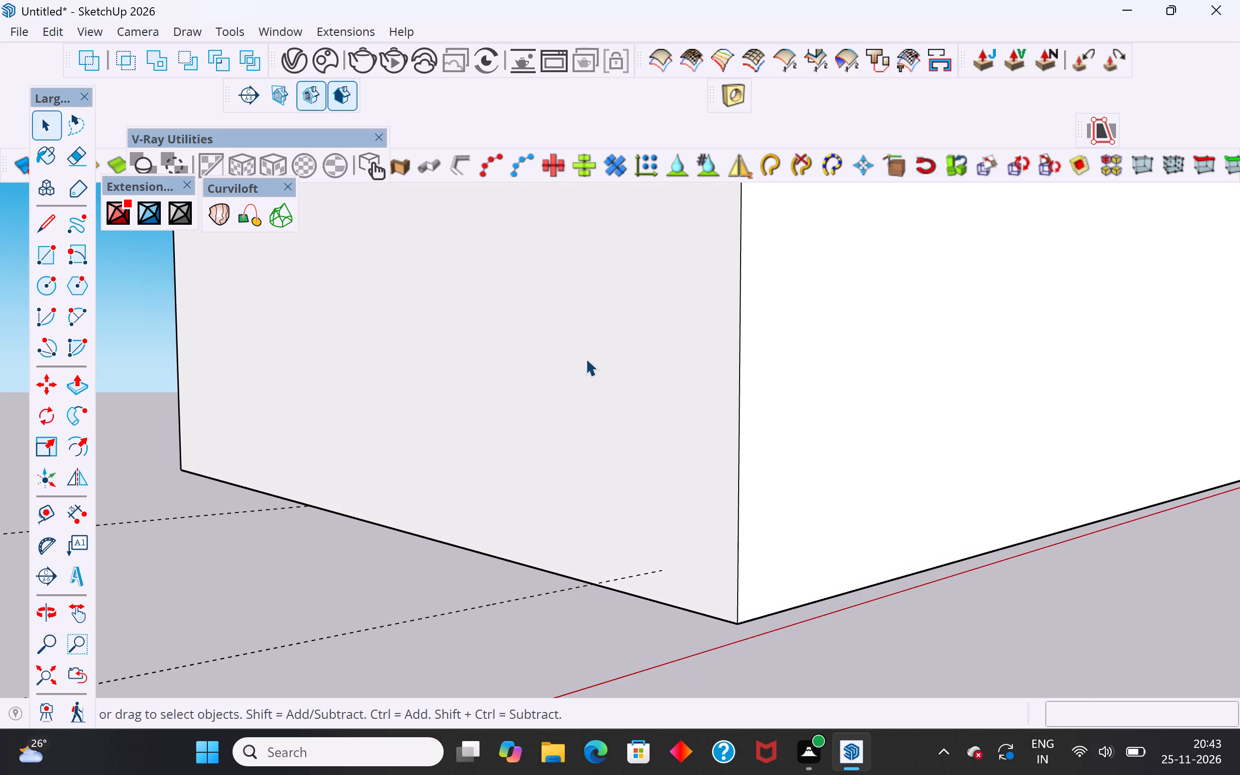
scroll(467, 577, down, 7)
click(512, 518)
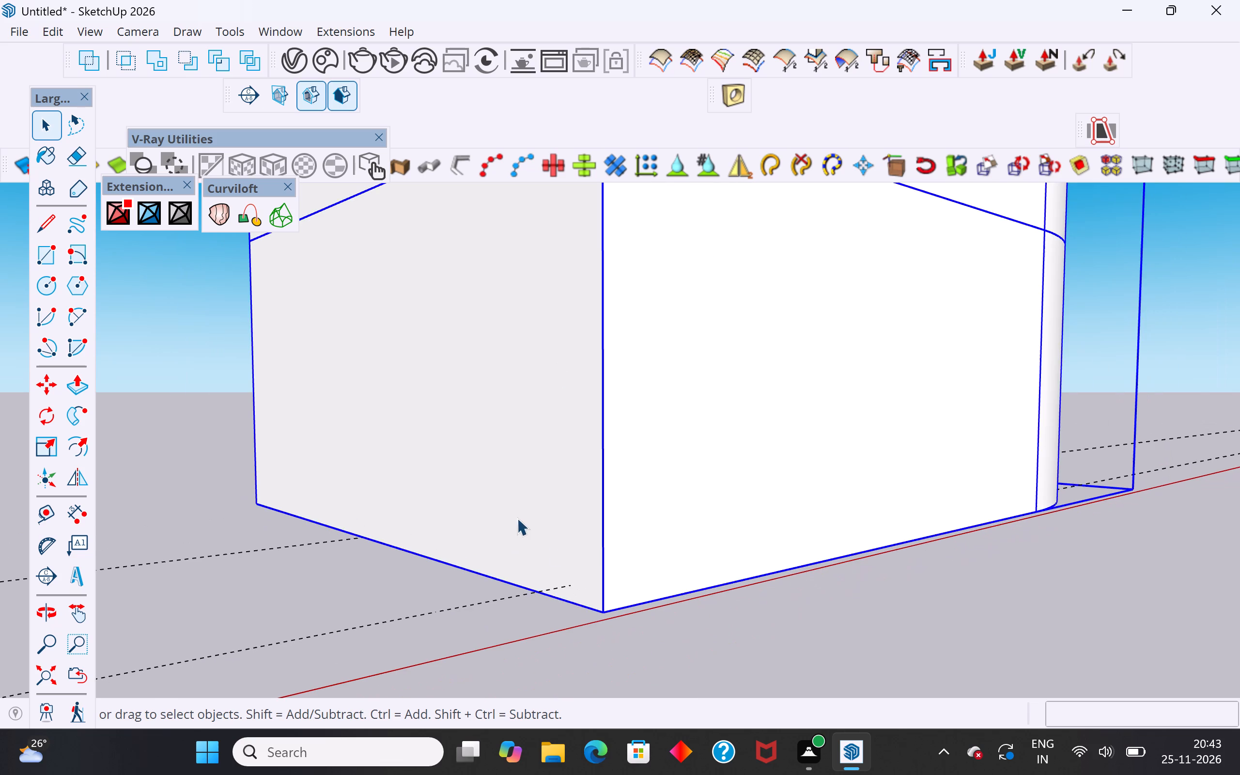
scroll(591, 714, down, 18)
middle_drag(613, 569, 573, 414)
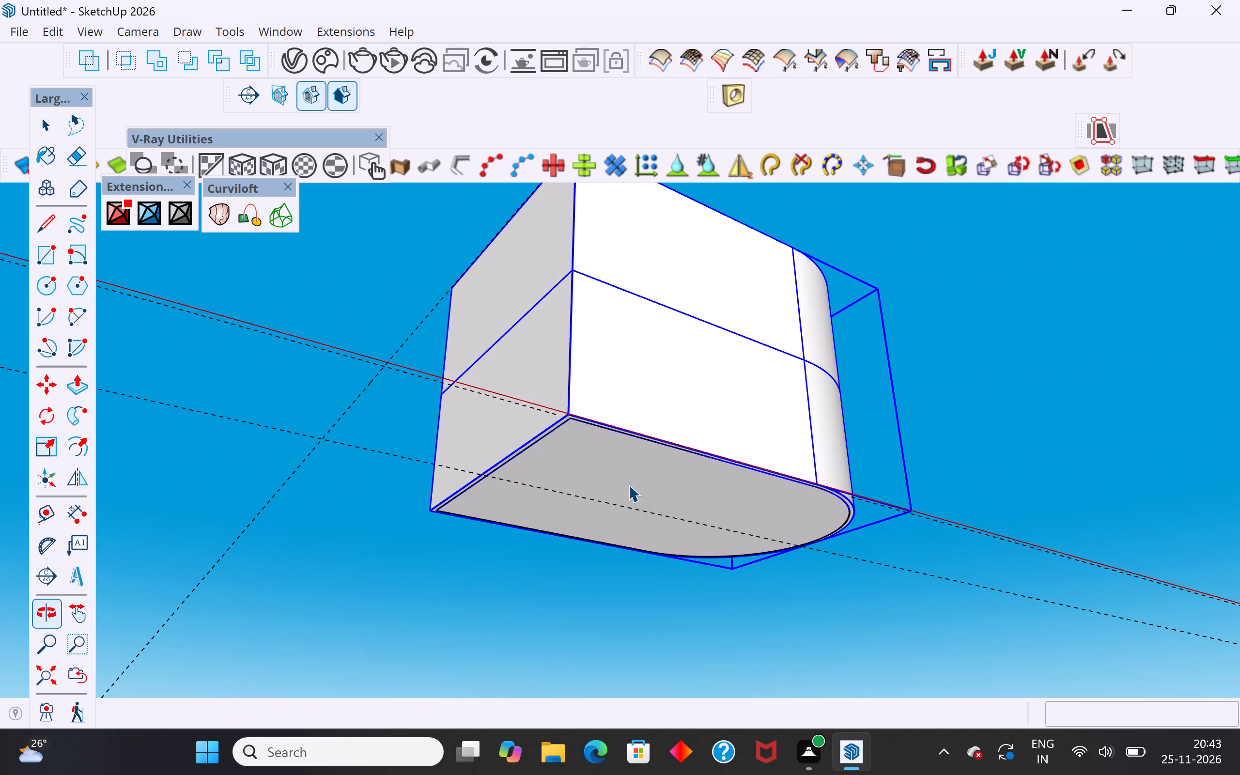
click(627, 473)
shift+click(635, 351)
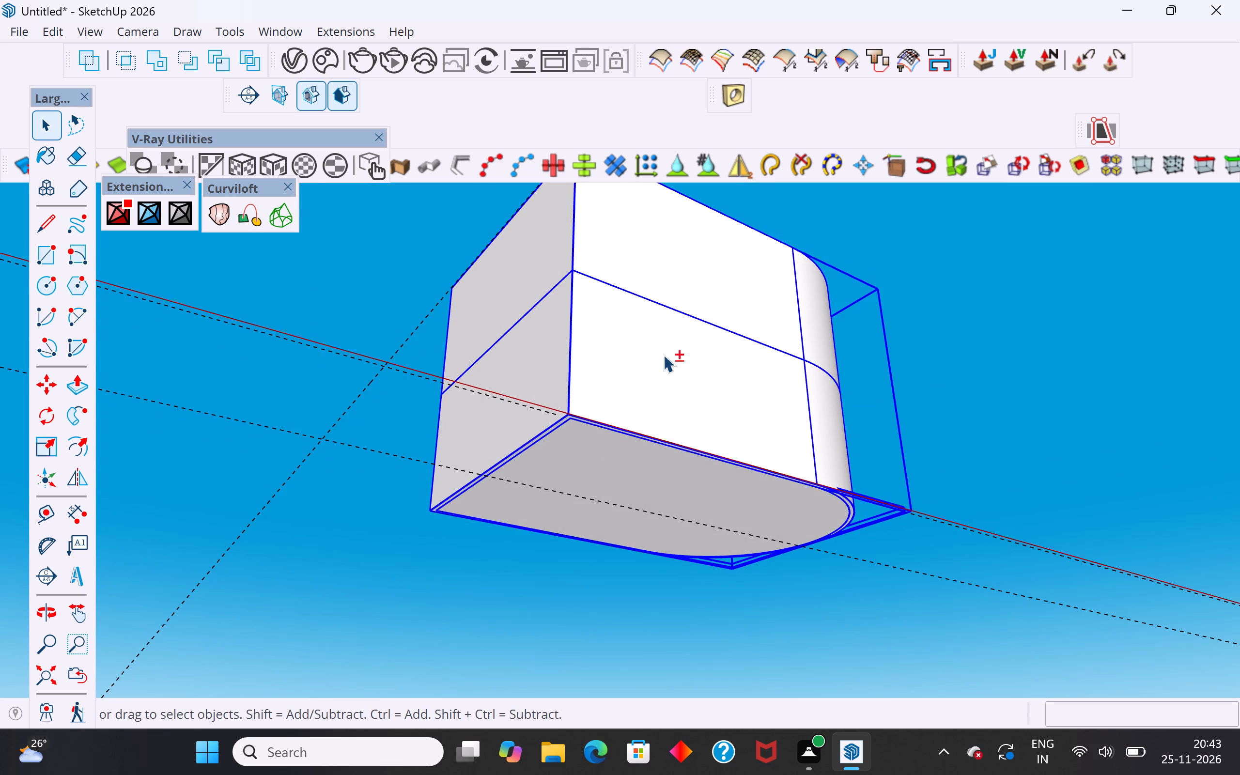
middle_drag(669, 460, 708, 684)
scroll(639, 466, down, 5)
middle_drag(654, 520, 667, 582)
shift+click(645, 293)
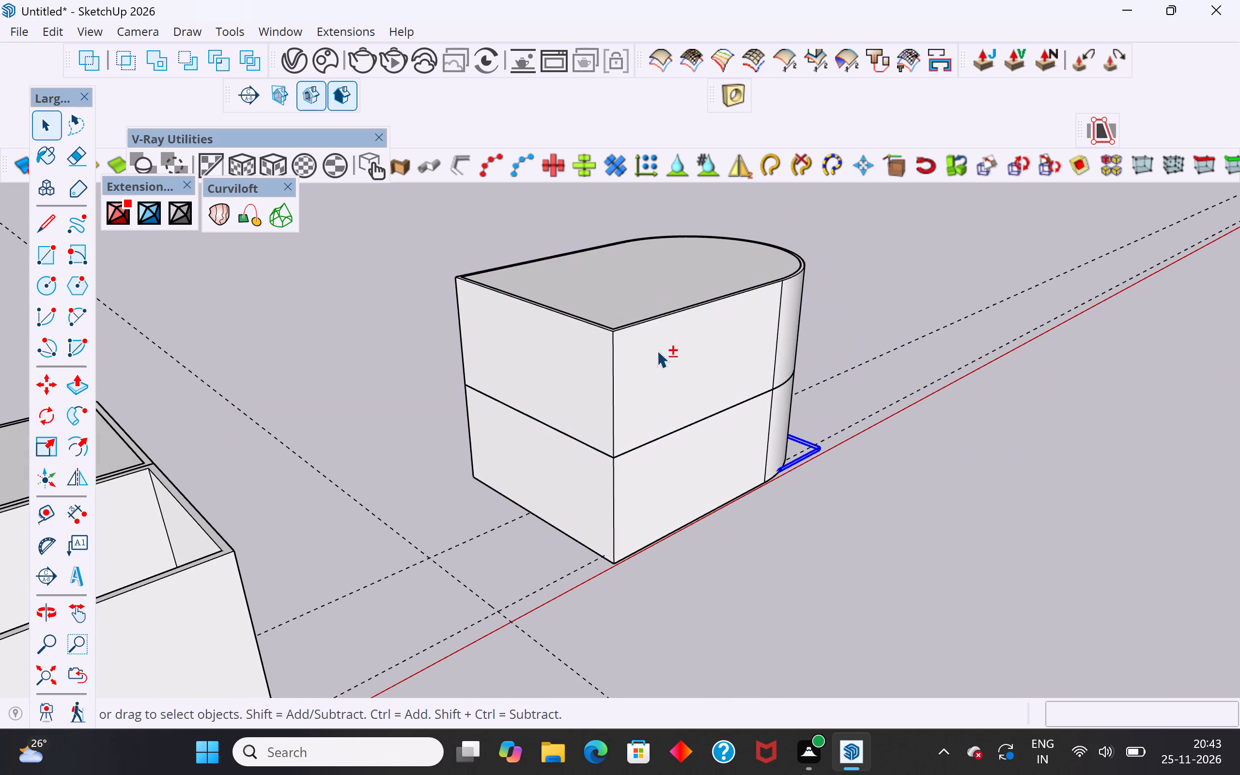
shift+click(682, 379)
middle_drag(705, 577, 571, 295)
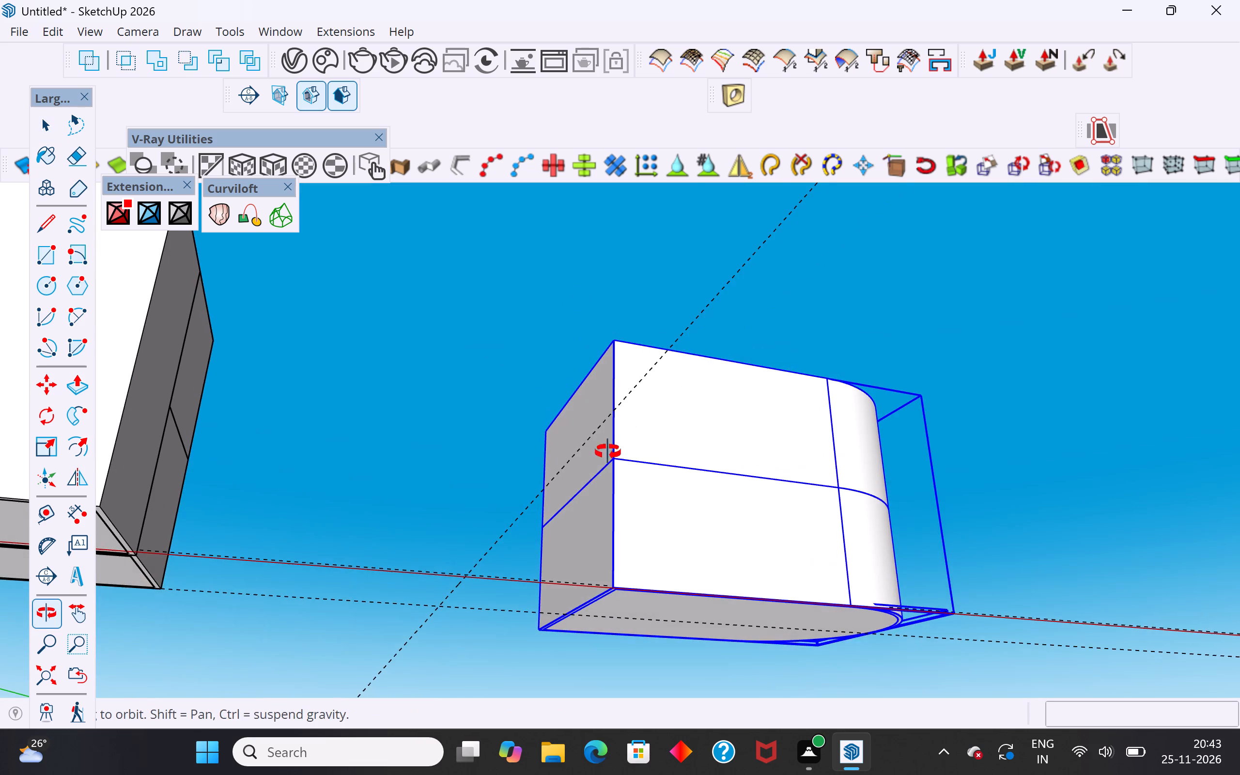
scroll(626, 619, up, 3)
right_click(711, 472)
click(780, 208)
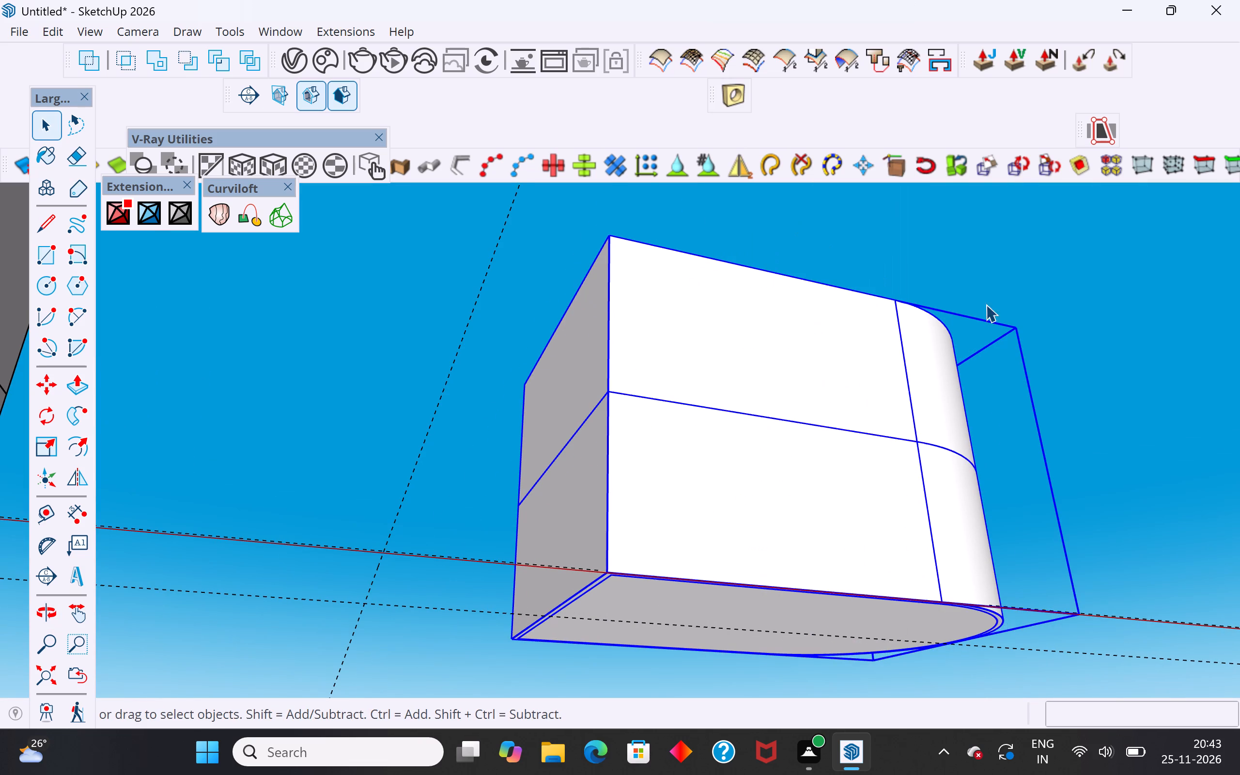
click(1035, 268)
Move the round-ended unit by its near bottom corner about 1' 5" along the green direction towards the nearby red-direction guide.
scroll(827, 446, down, 4)
middle_drag(792, 506, 761, 710)
middle_drag(457, 527, 279, 657)
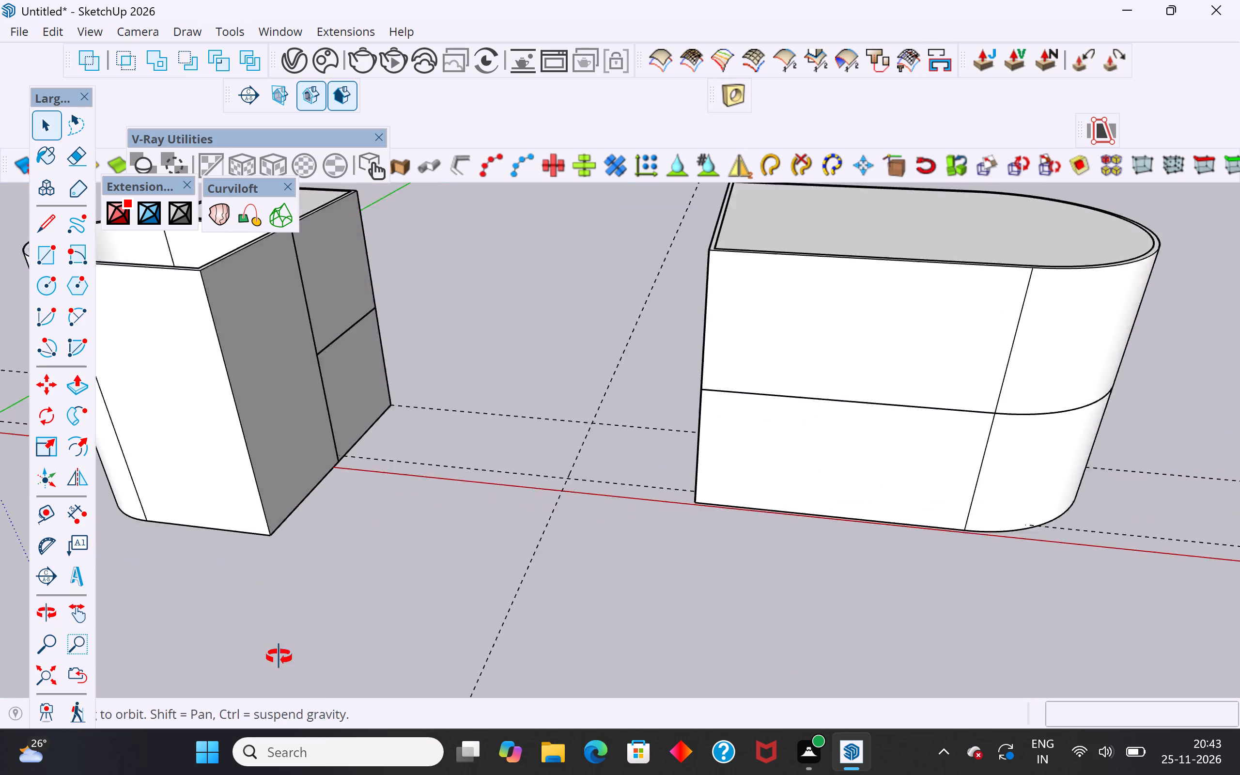
middle_drag(279, 657, 248, 682)
scroll(360, 420, up, 6)
middle_drag(418, 437, 639, 454)
click(1007, 363)
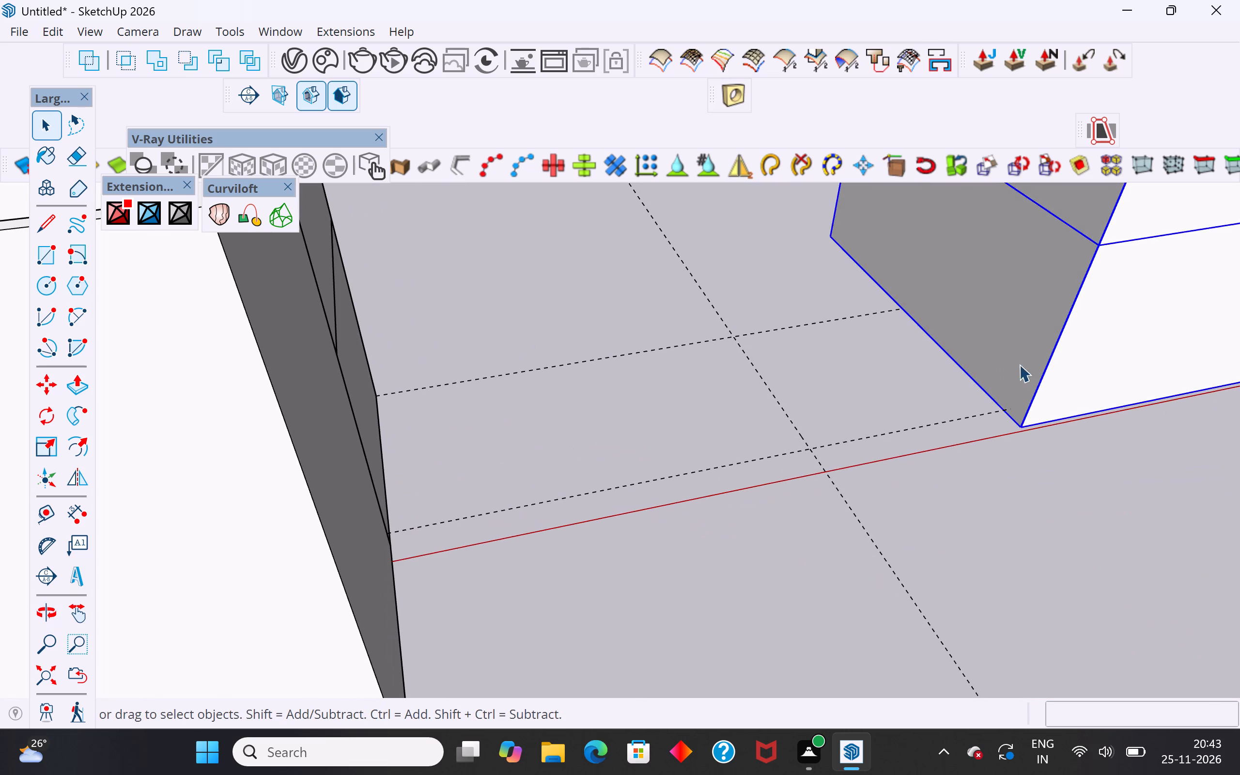
scroll(1033, 402, up, 5)
key(m)
click(1016, 445)
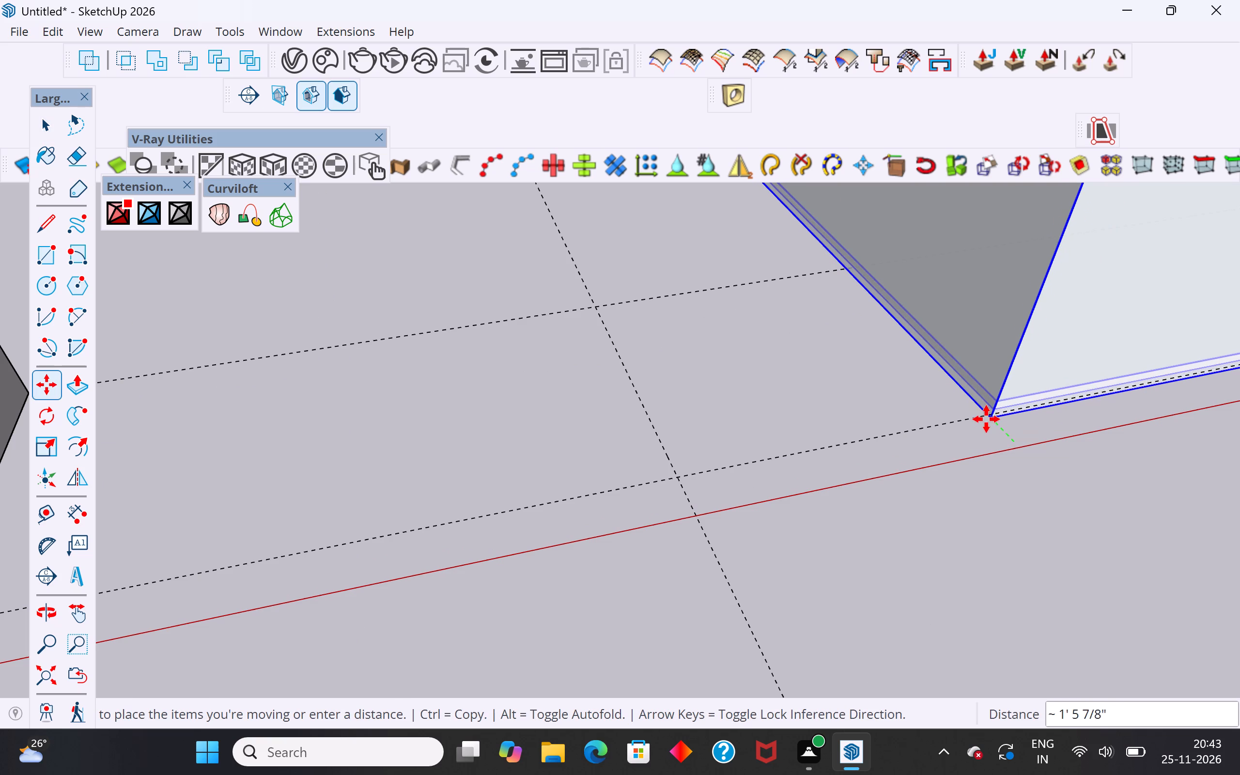
scroll(996, 414, up, 9)
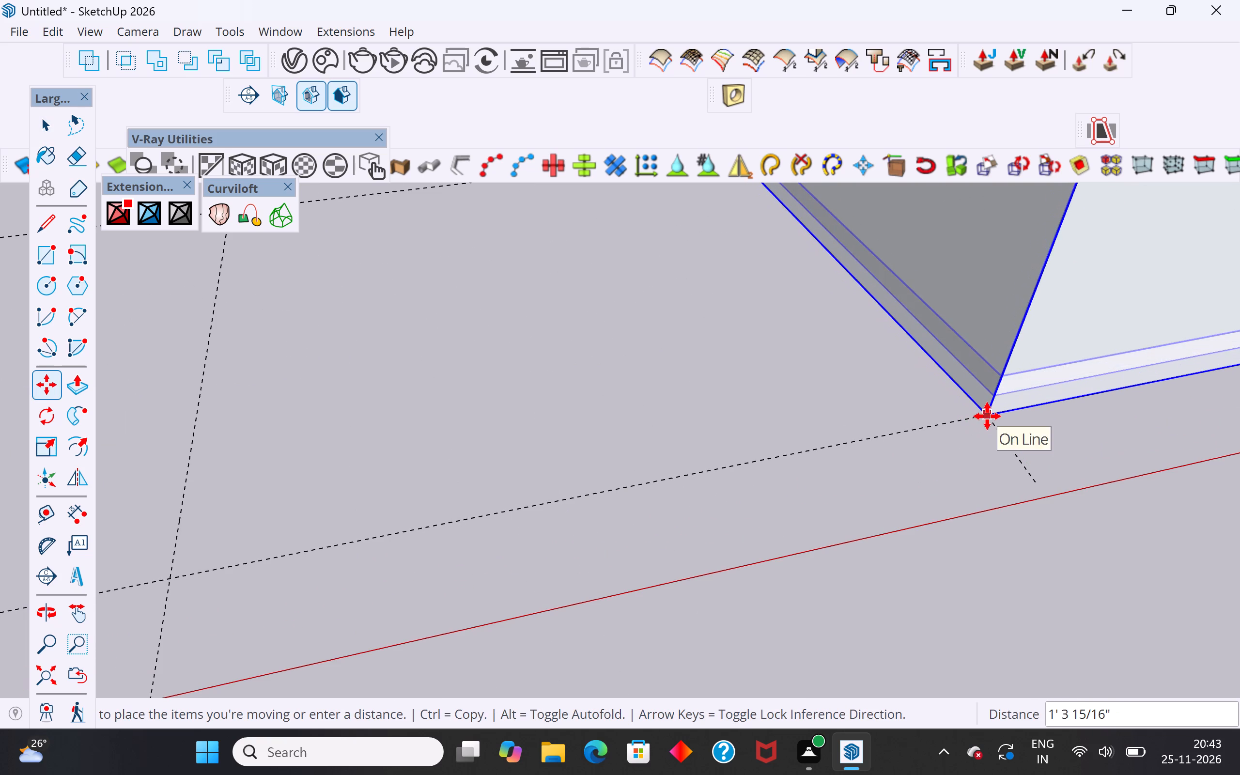
middle_drag(987, 416, 1019, 505)
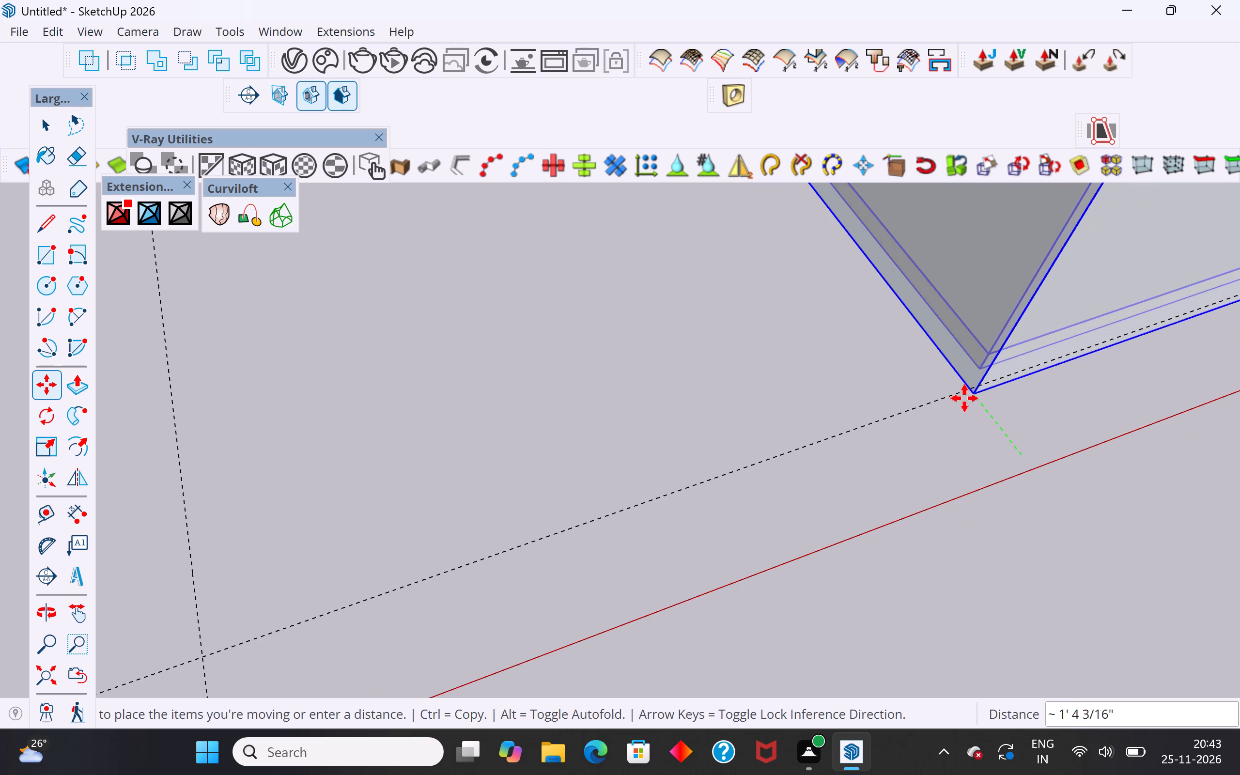
scroll(981, 388, up, 3)
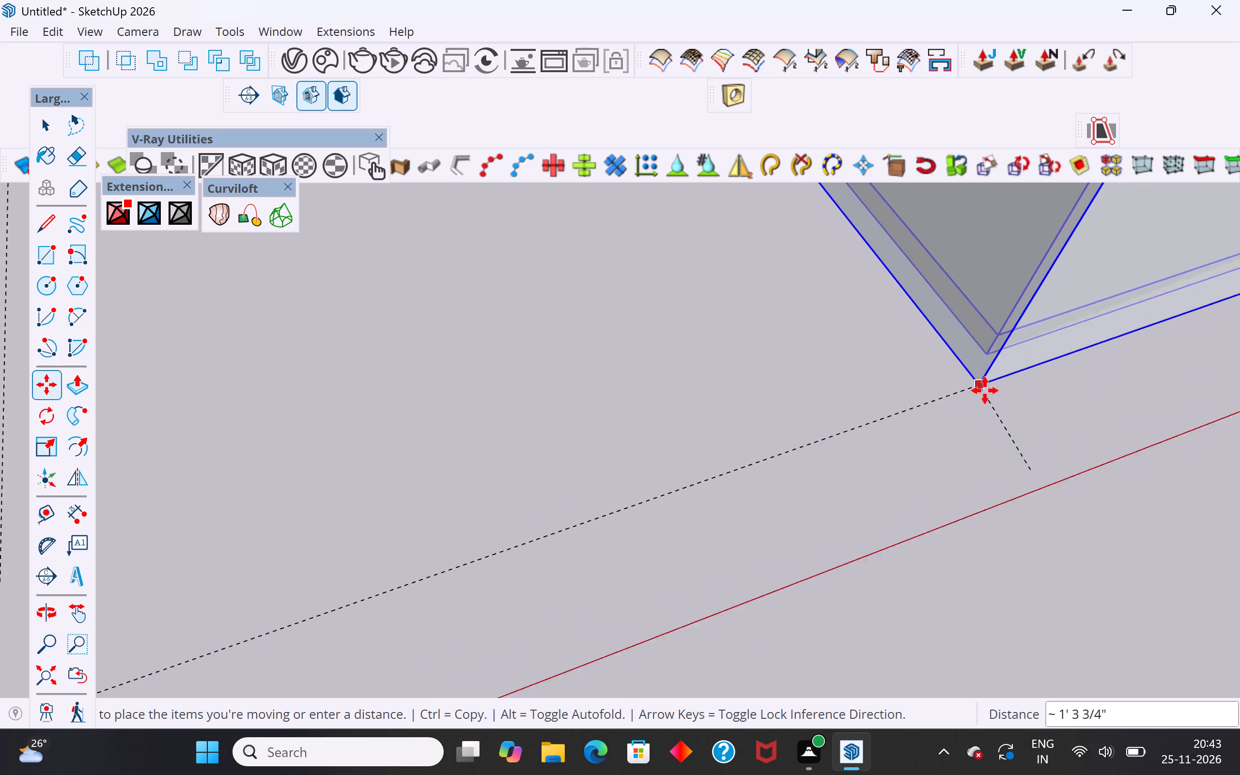
scroll(985, 390, up, 8)
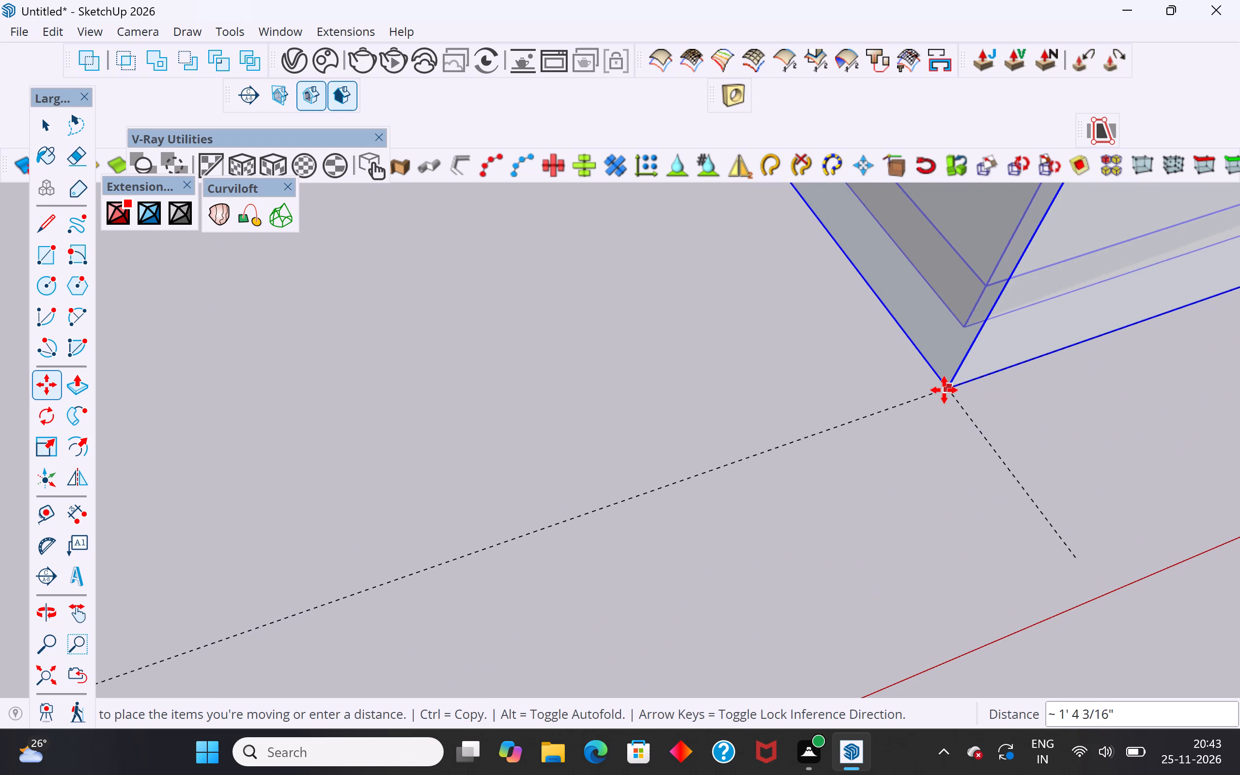
scroll(958, 380, up, 6)
scroll(960, 380, down, 3)
scroll(961, 379, up, 4)
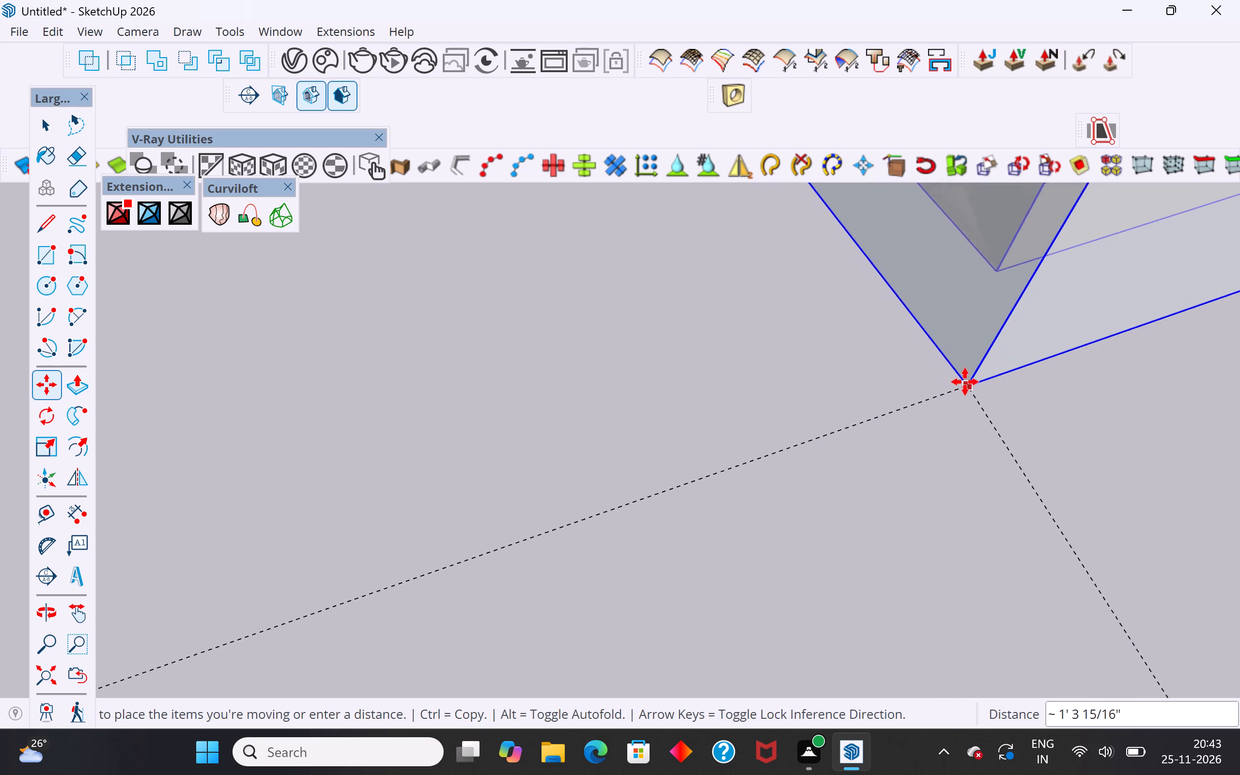
scroll(942, 410, up, 9)
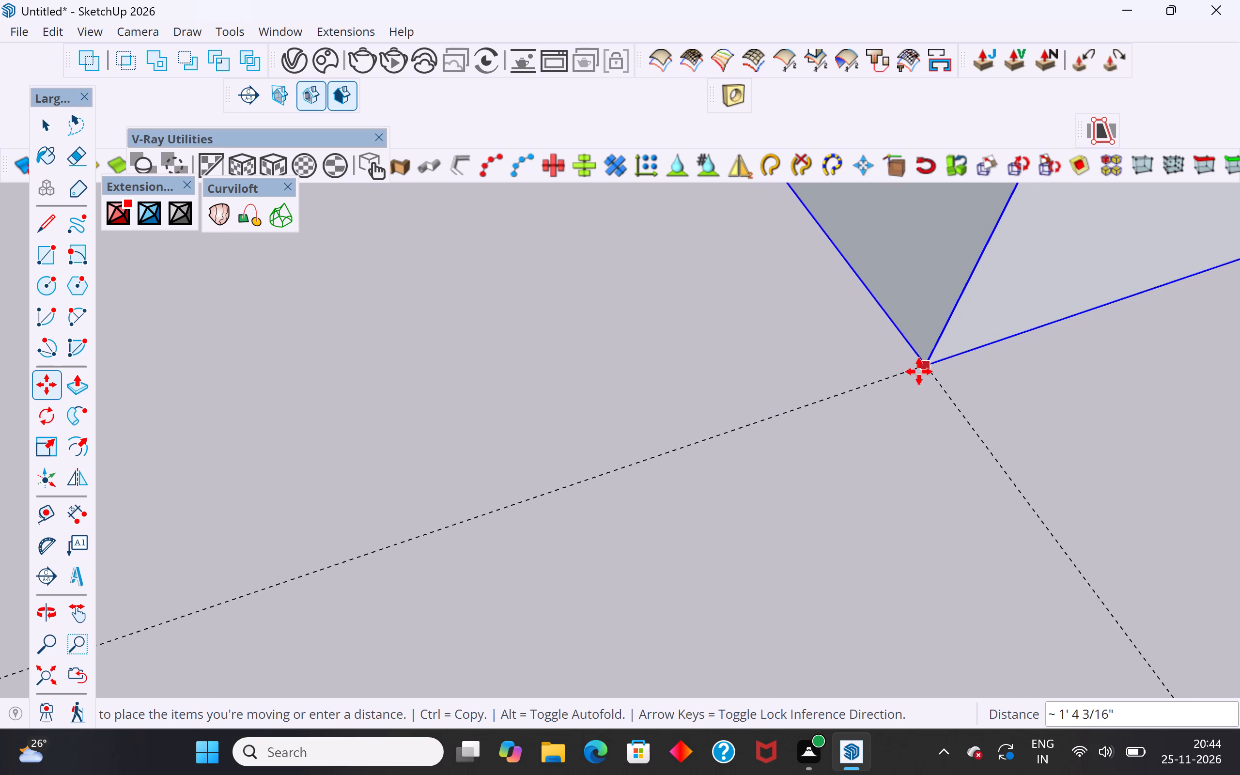
click(947, 404)
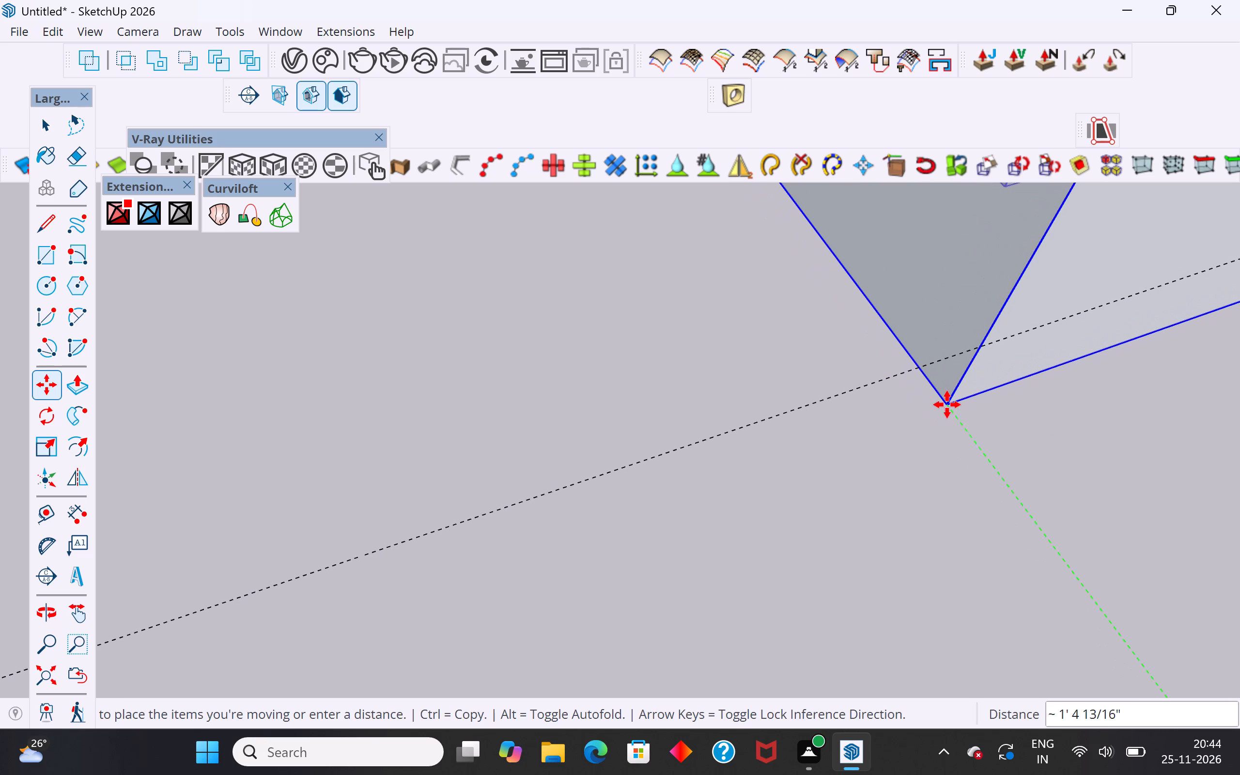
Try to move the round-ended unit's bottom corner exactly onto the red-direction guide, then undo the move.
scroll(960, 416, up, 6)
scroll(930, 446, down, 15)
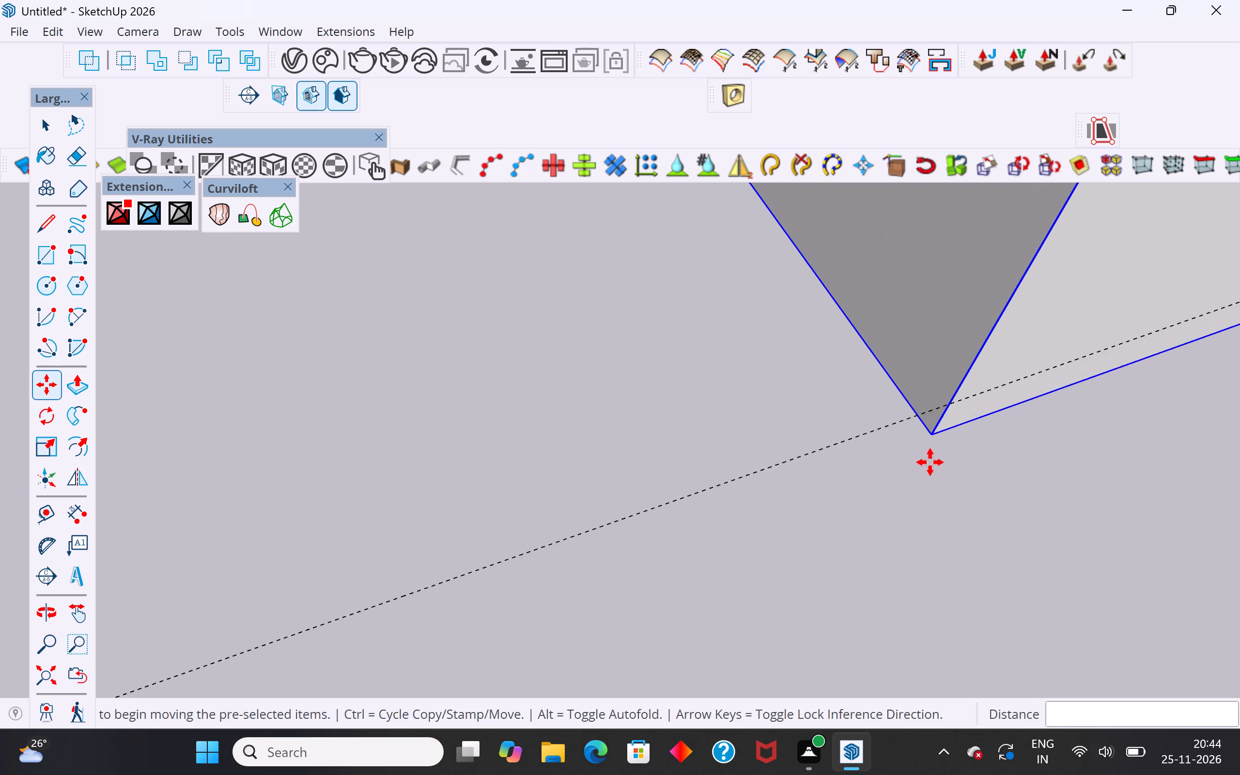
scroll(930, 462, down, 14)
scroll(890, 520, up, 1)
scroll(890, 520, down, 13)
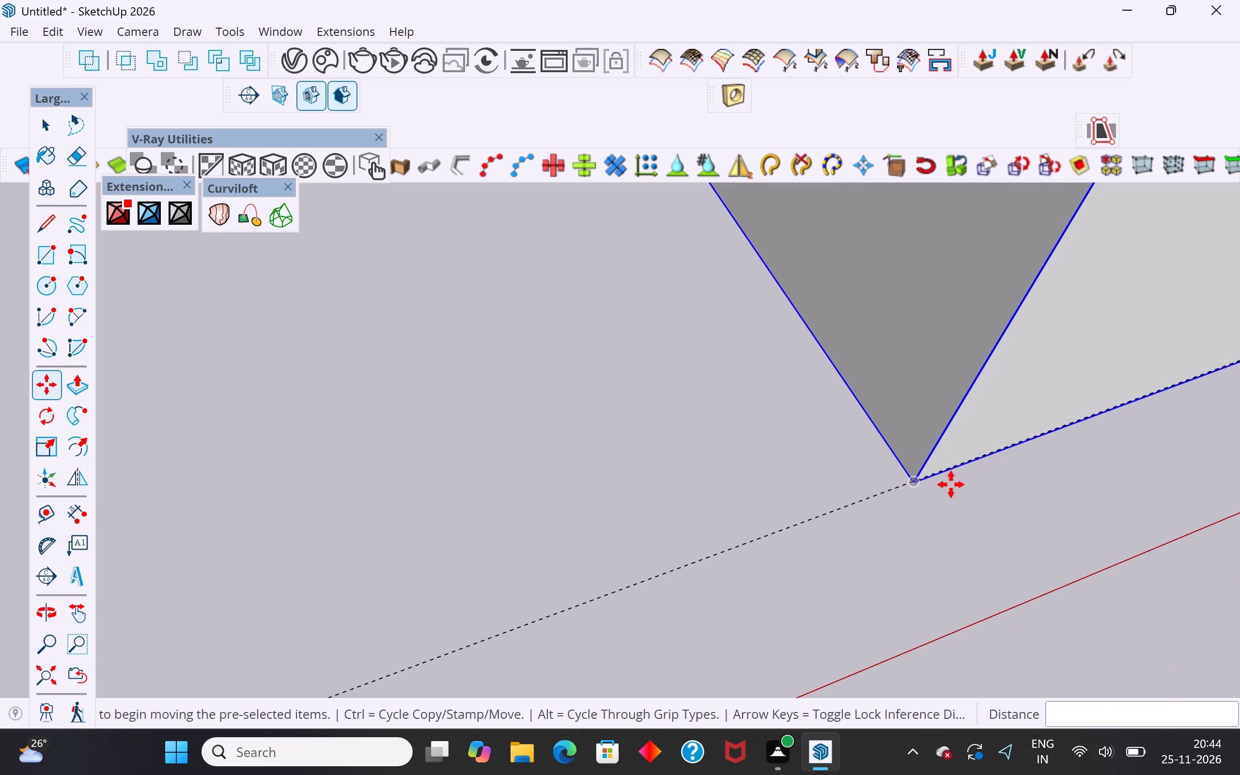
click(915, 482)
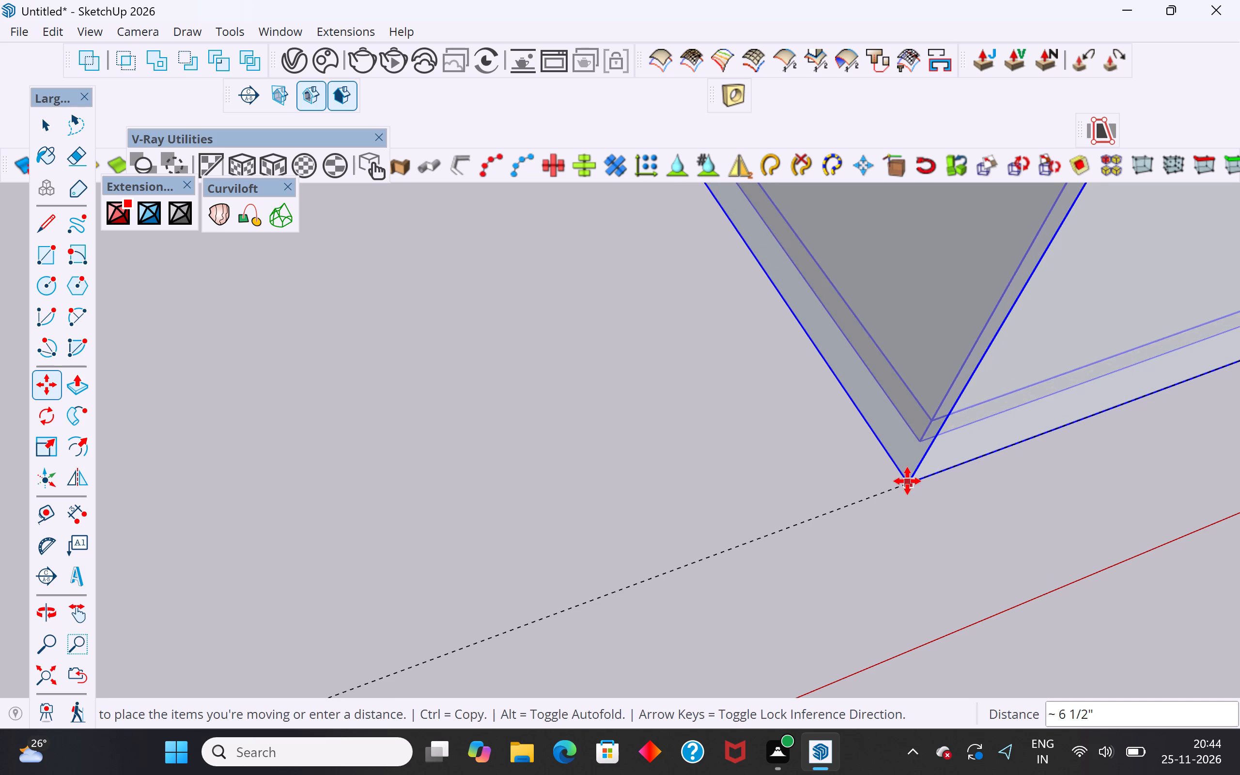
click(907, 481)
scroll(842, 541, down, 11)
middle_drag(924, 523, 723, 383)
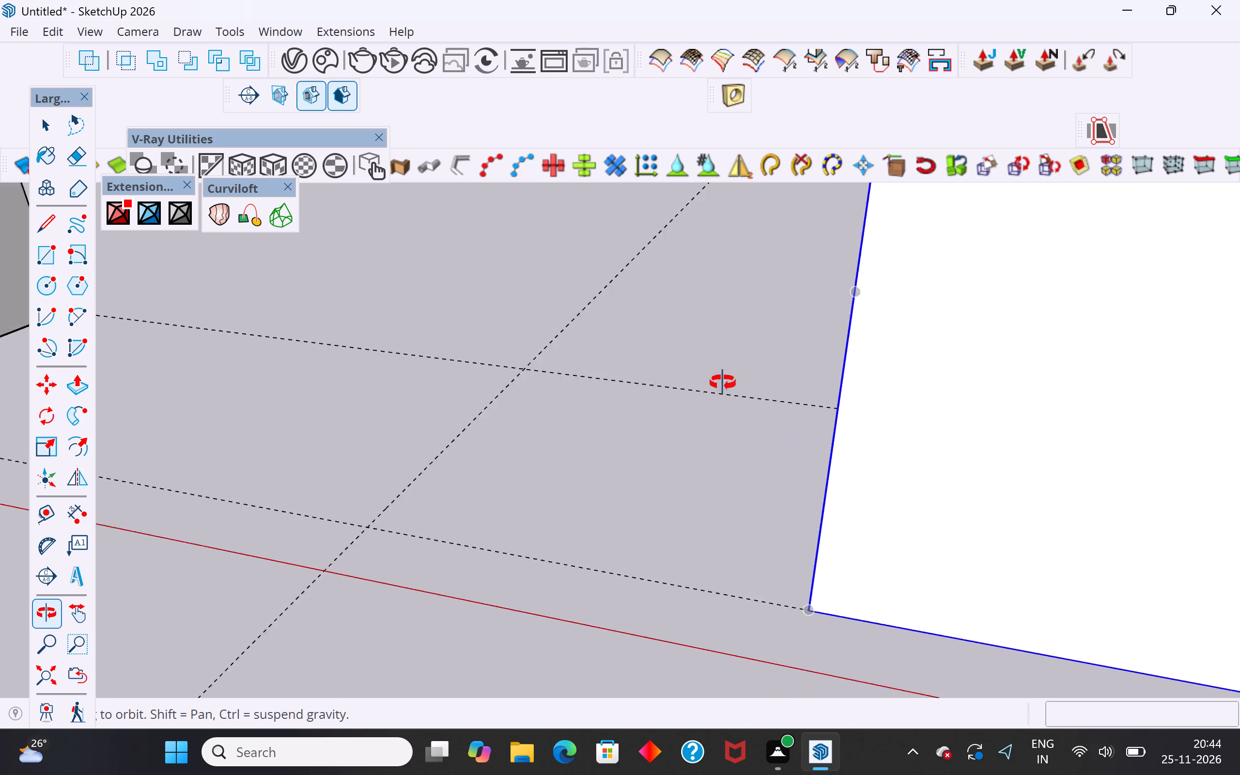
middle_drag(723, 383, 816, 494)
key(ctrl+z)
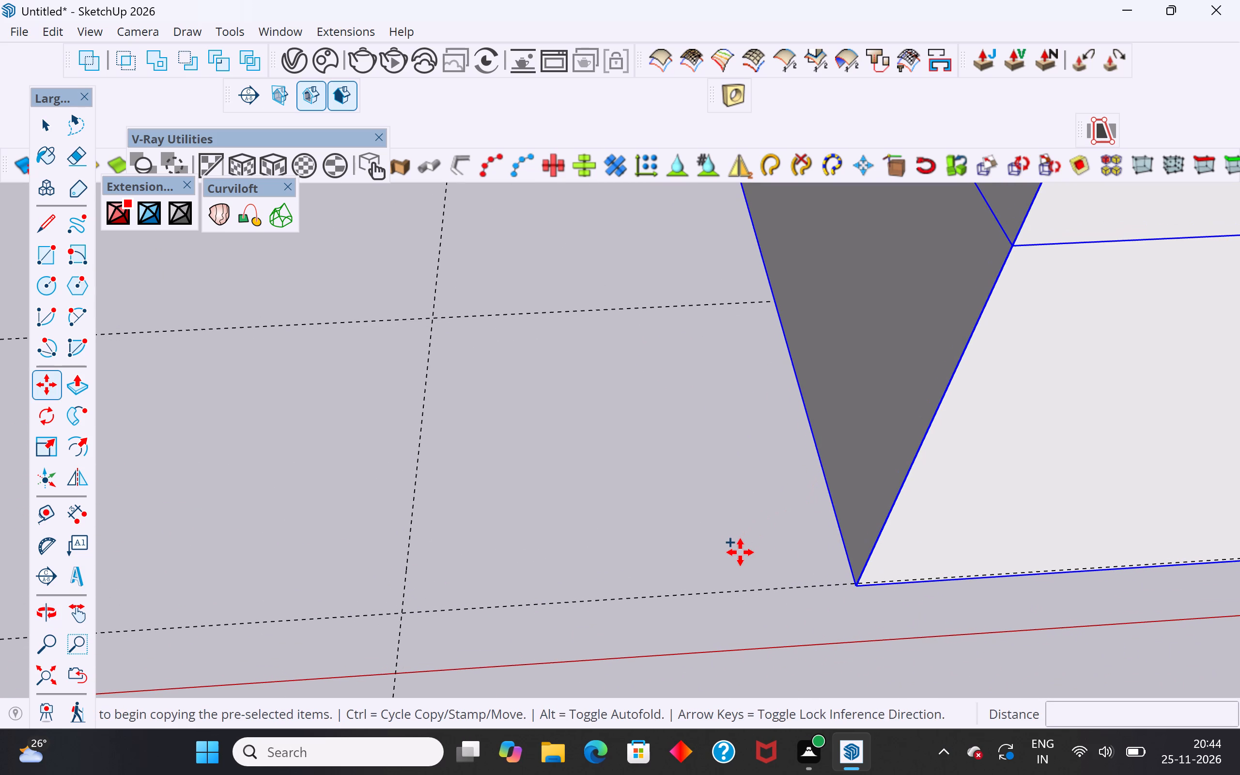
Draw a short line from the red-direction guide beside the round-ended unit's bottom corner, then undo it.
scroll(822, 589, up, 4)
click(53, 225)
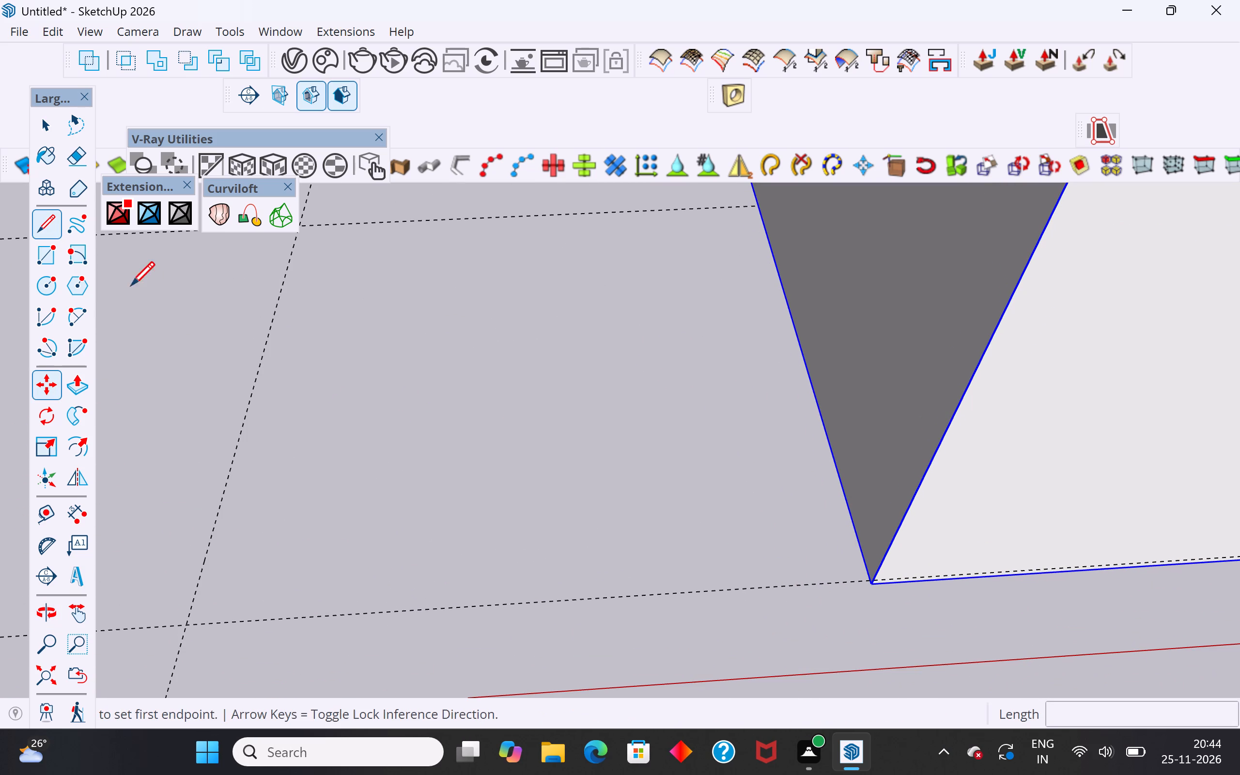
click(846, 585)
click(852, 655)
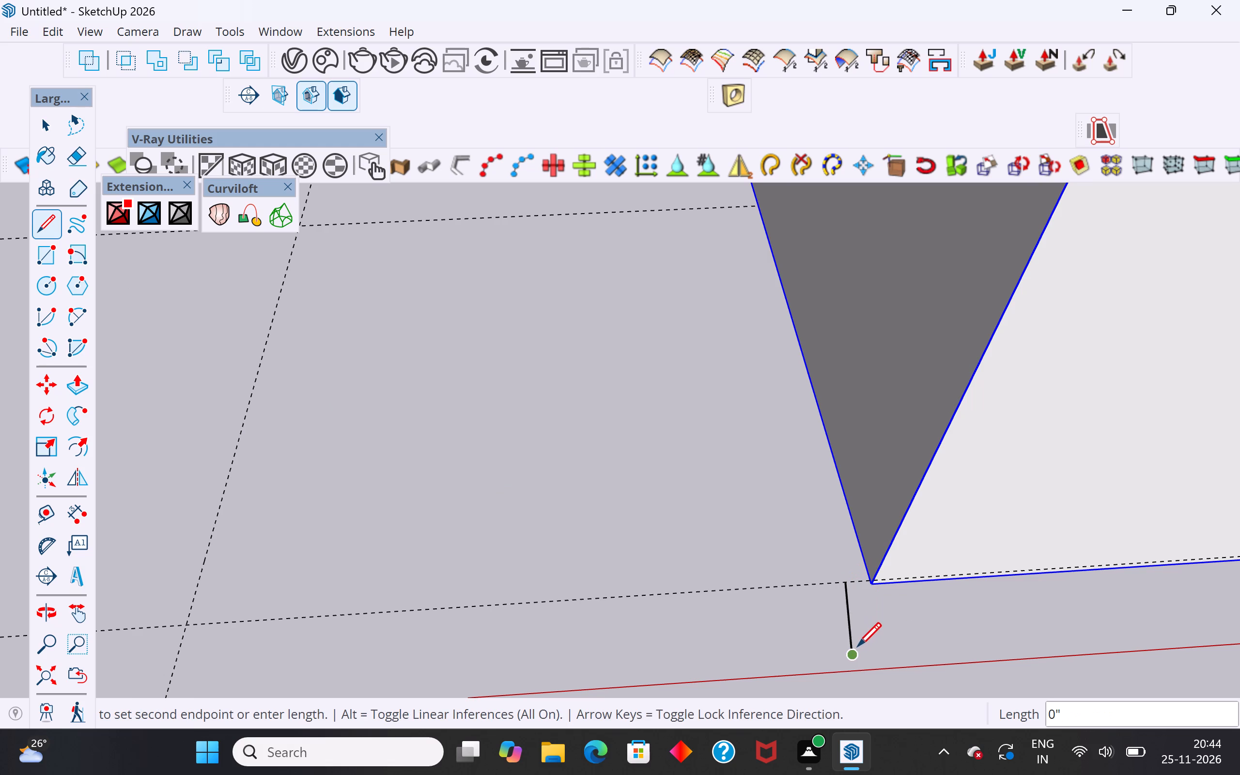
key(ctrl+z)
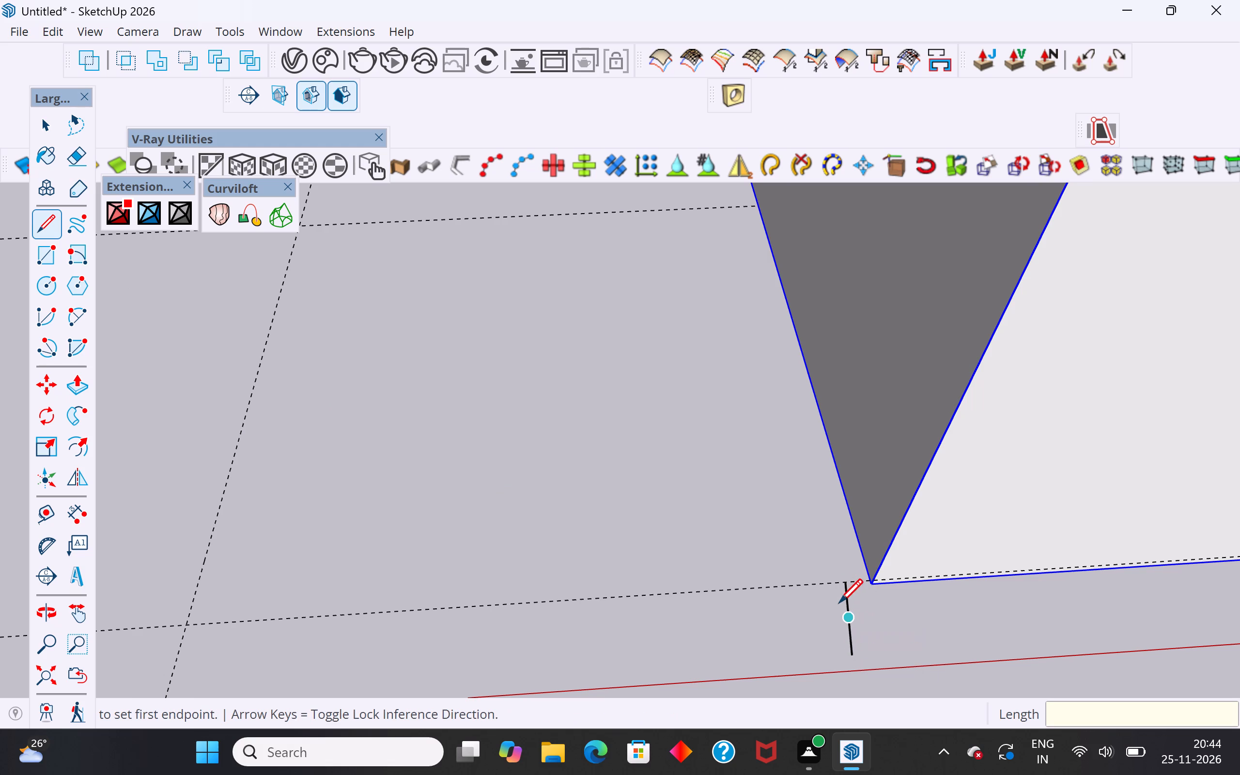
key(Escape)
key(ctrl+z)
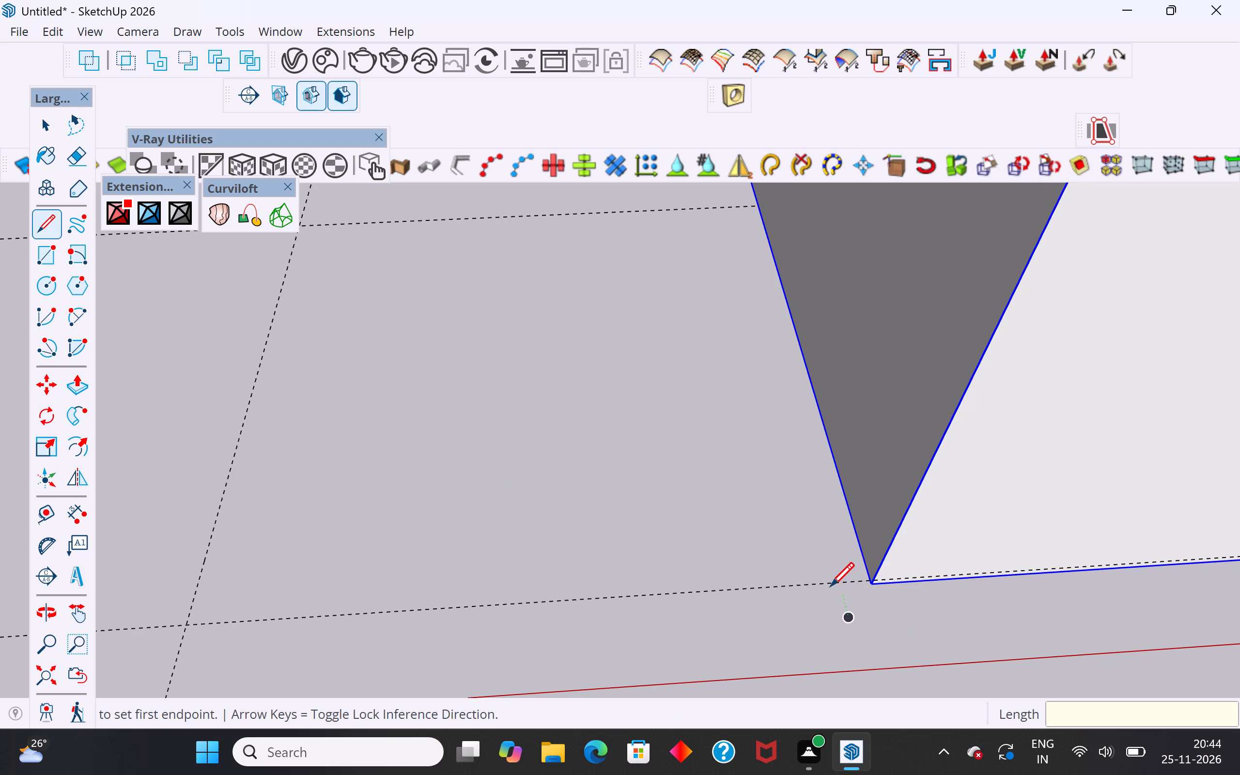
Draw a line about 1' 4" long from the guide beside the unit's bottom corner towards the red axis, then clear the selection.
click(840, 583)
click(860, 649)
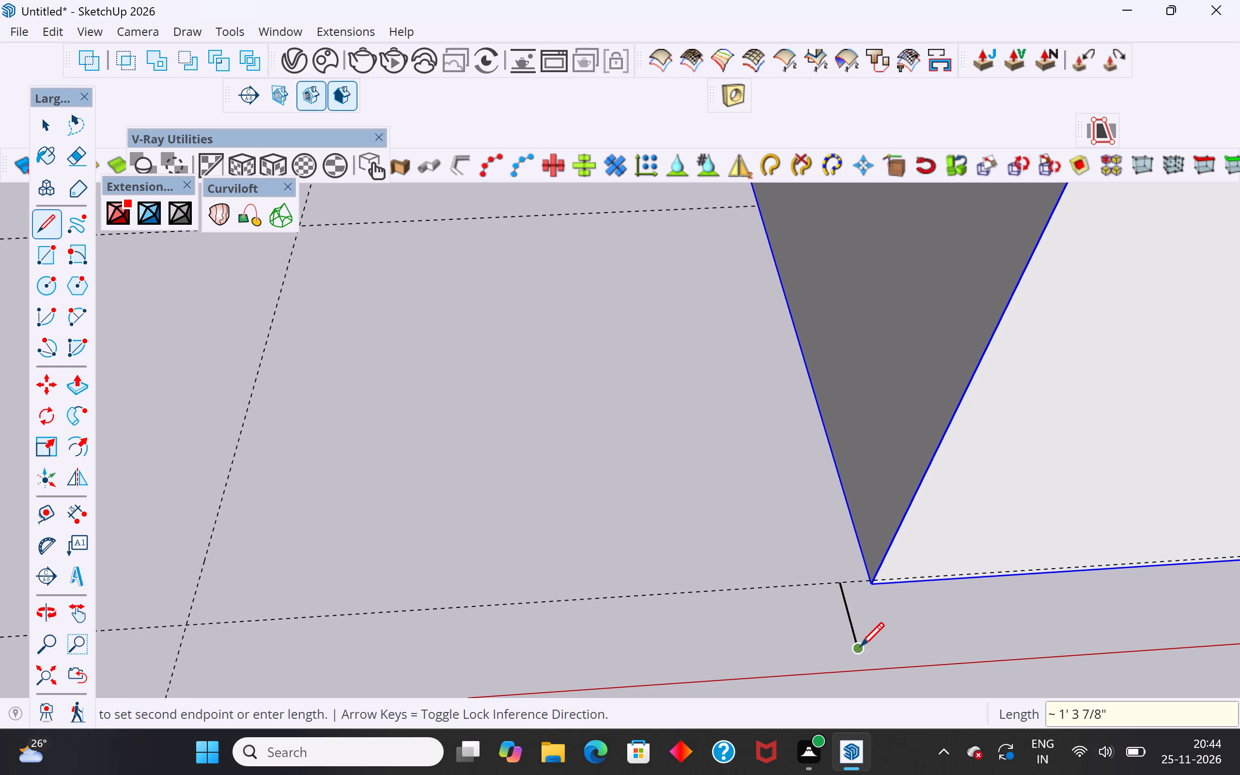
click(49, 136)
click(572, 464)
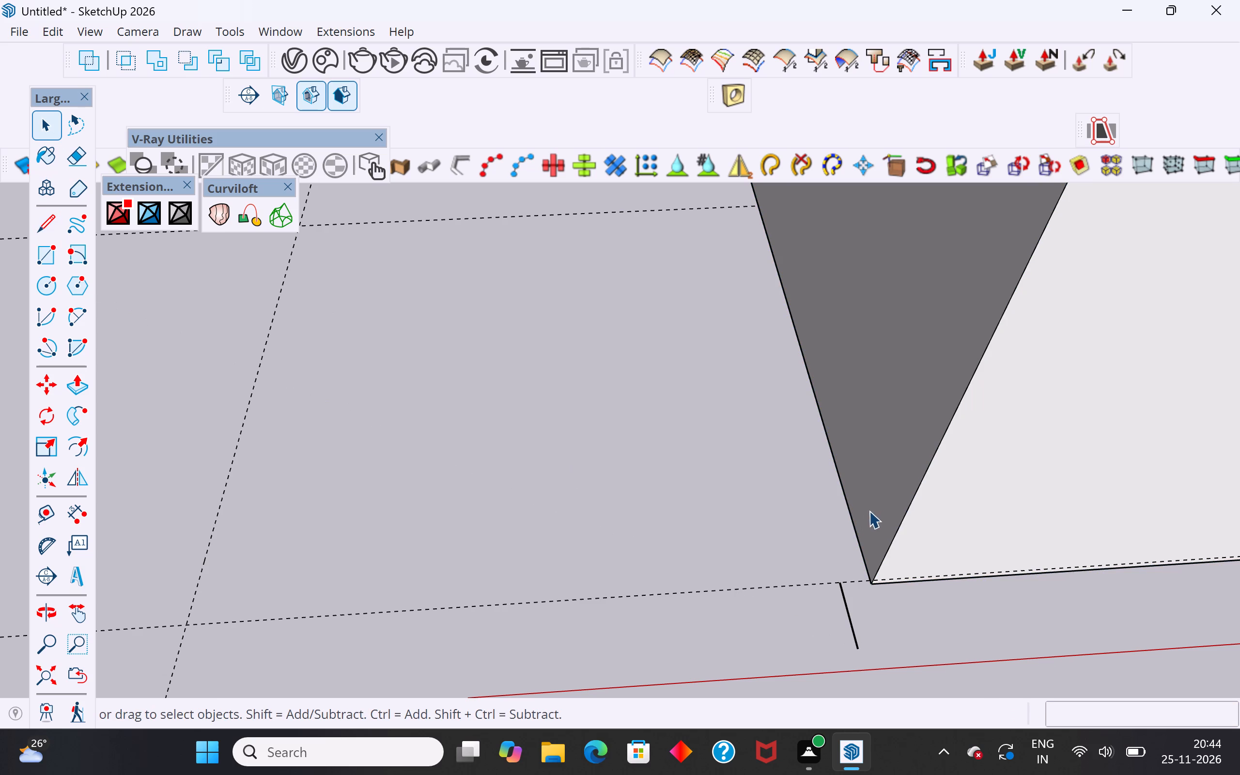
Move the round-ended unit by its near bottom corner onto the short line's endpoint on the red-direction guide.
click(871, 511)
scroll(955, 610, up, 1)
middle_drag(955, 608, 947, 234)
middle_drag(952, 534, 945, 691)
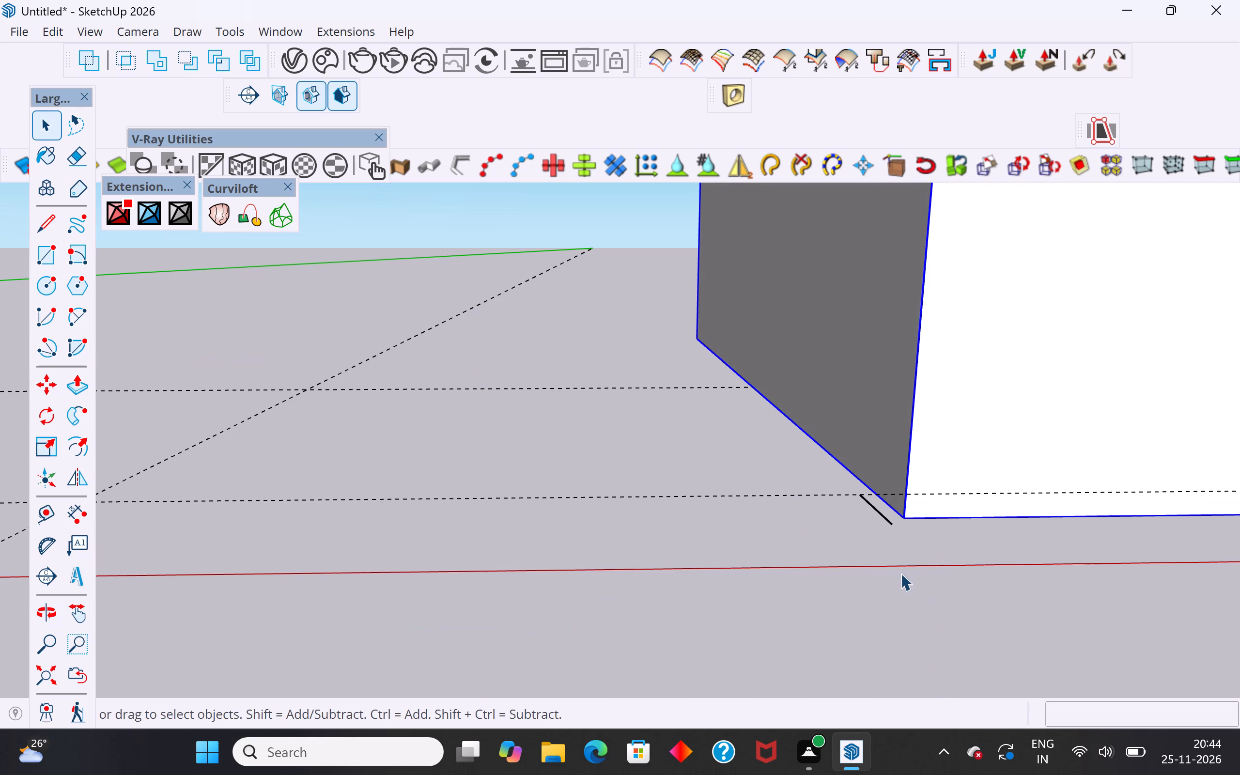
middle_drag(904, 528, 902, 580)
key(m)
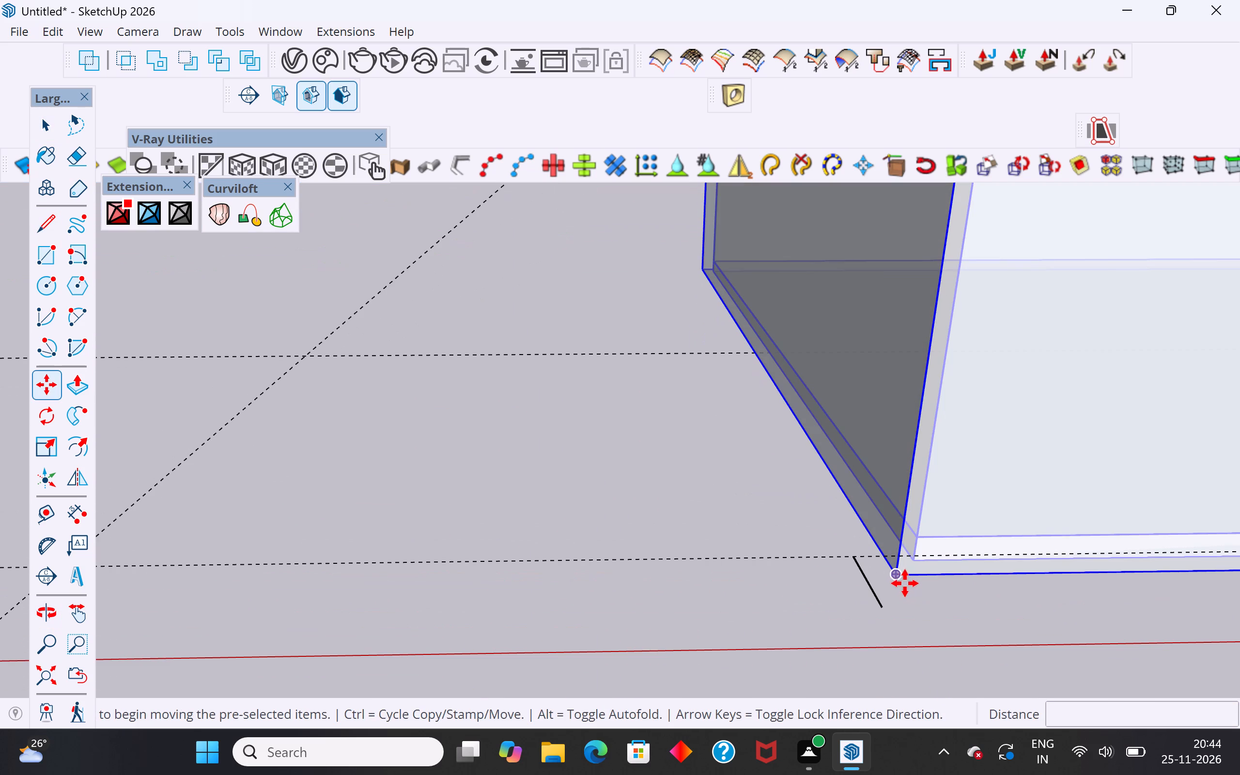
click(903, 578)
click(854, 559)
scroll(863, 595, down, 7)
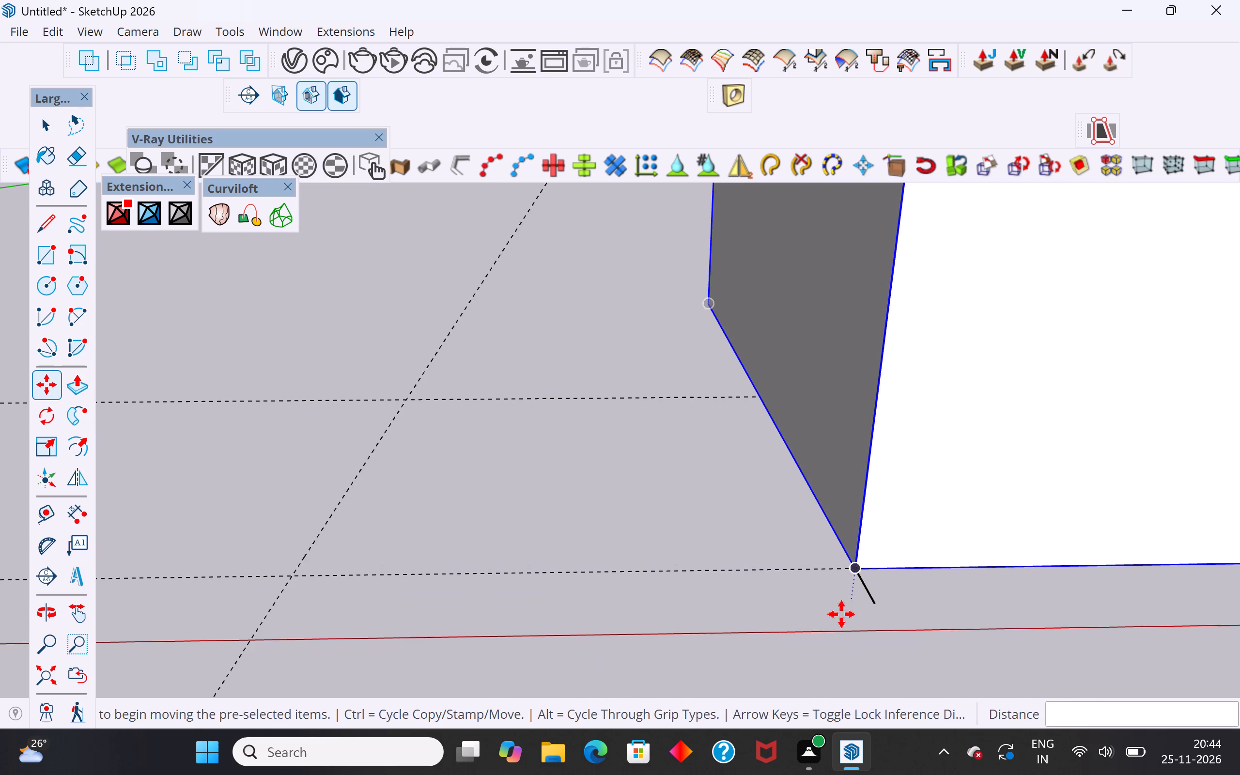
scroll(841, 614, down, 4)
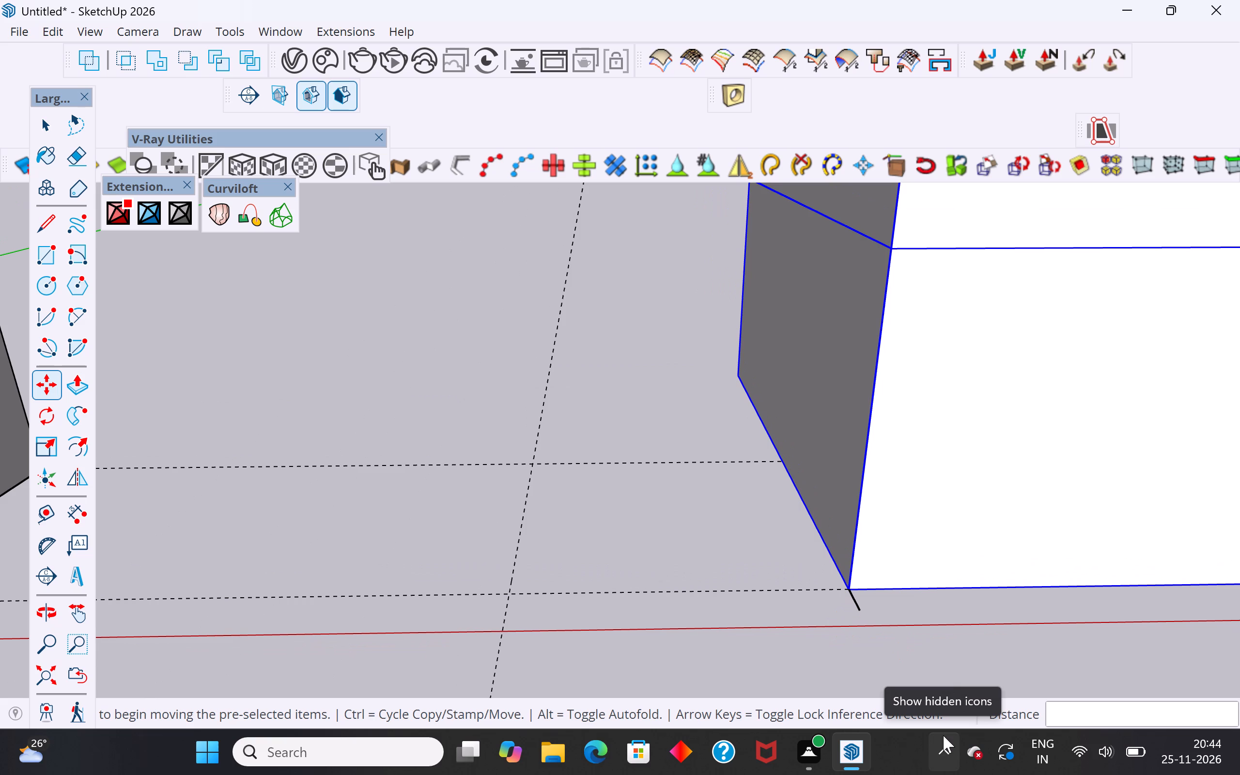
Clear the selection and delete the short reference line at the round-ended unit's near bottom corner.
scroll(824, 432, down, 11)
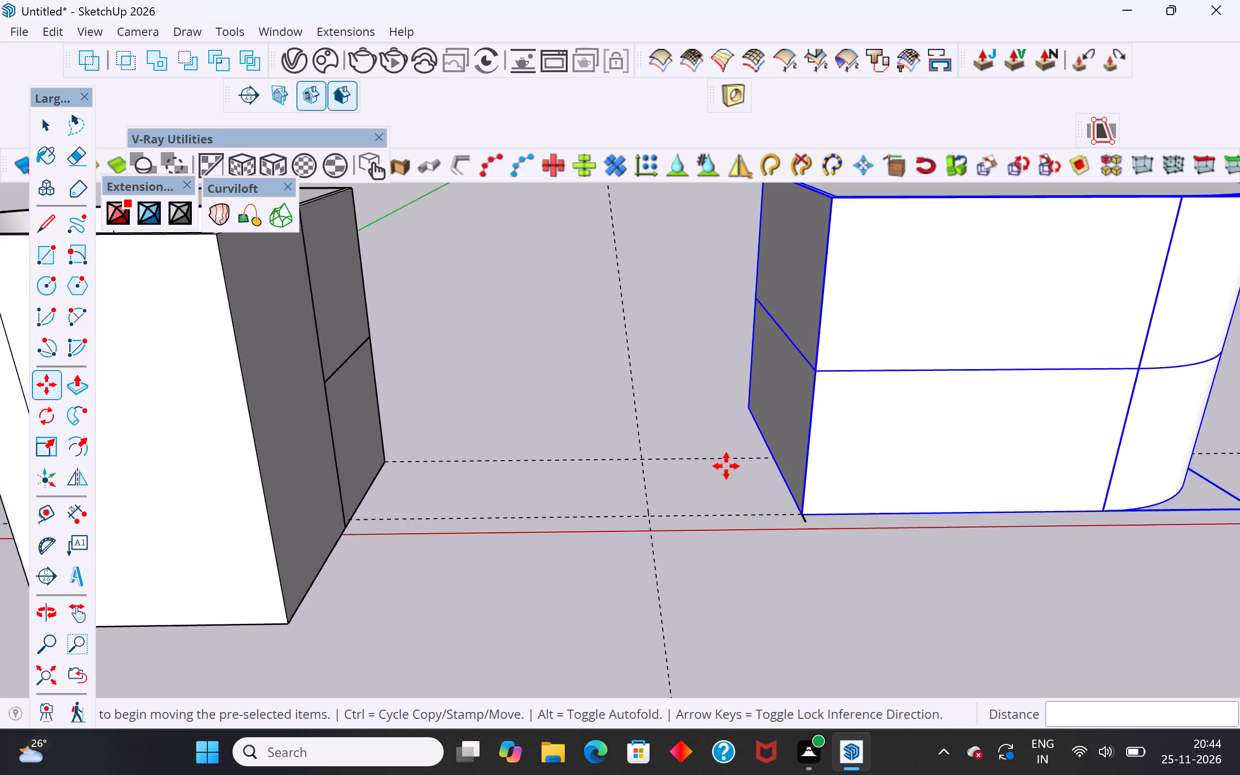
middle_drag(706, 487, 464, 548)
scroll(478, 442, up, 3)
scroll(767, 545, down, 5)
middle_drag(792, 562, 974, 530)
click(46, 132)
click(799, 306)
scroll(733, 453, down, 4)
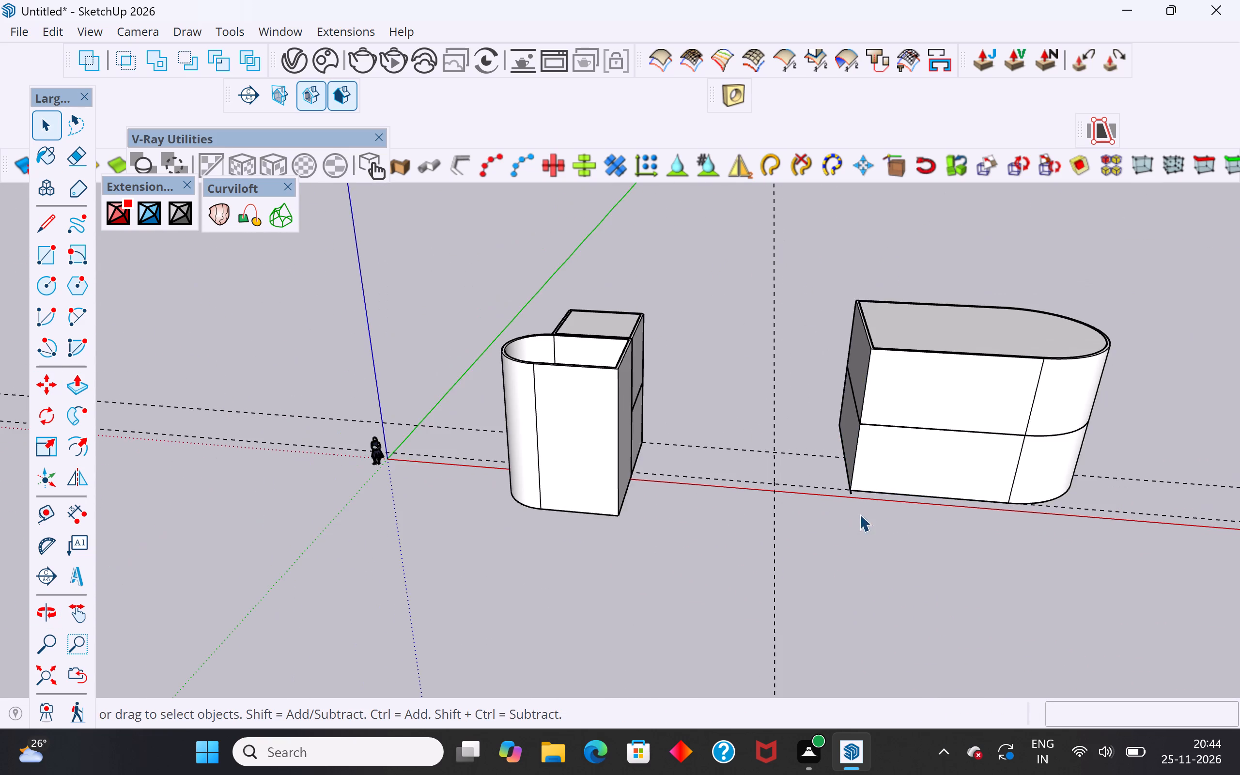
scroll(861, 512, up, 6)
scroll(862, 481, down, 1)
scroll(862, 480, up, 13)
click(830, 482)
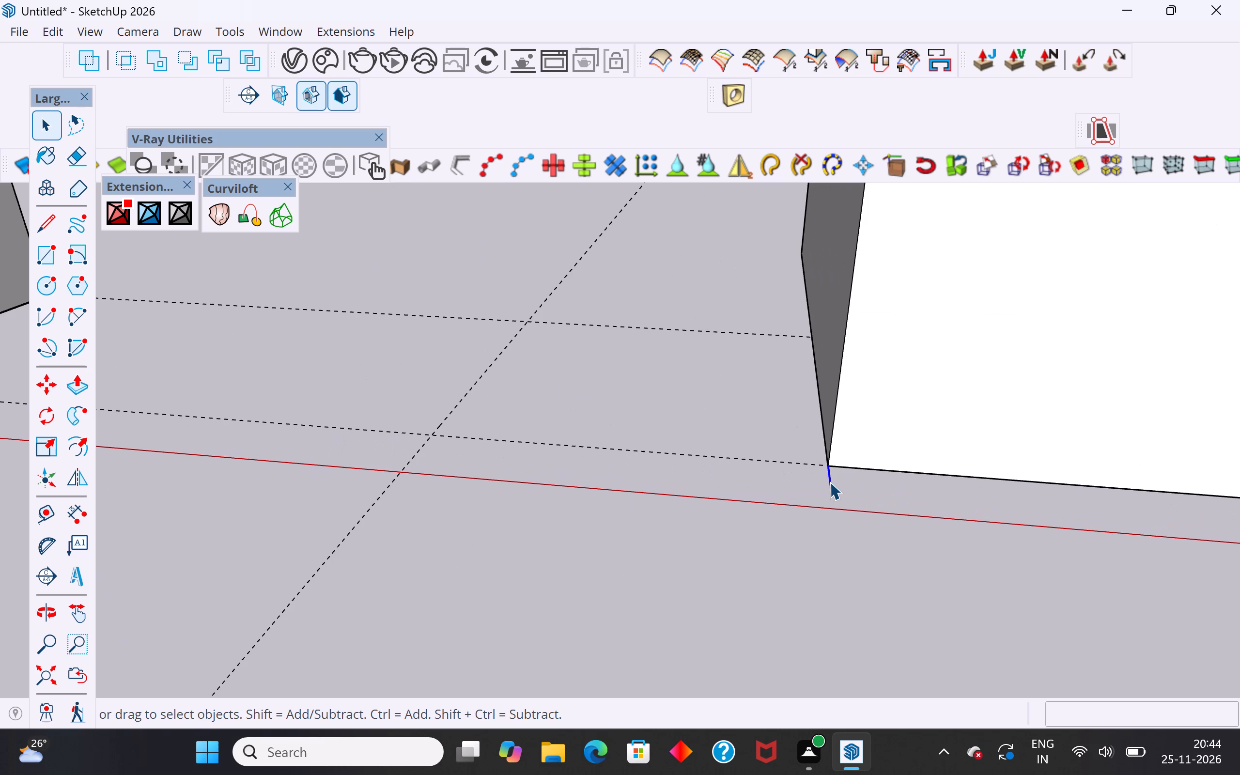
key(Delete)
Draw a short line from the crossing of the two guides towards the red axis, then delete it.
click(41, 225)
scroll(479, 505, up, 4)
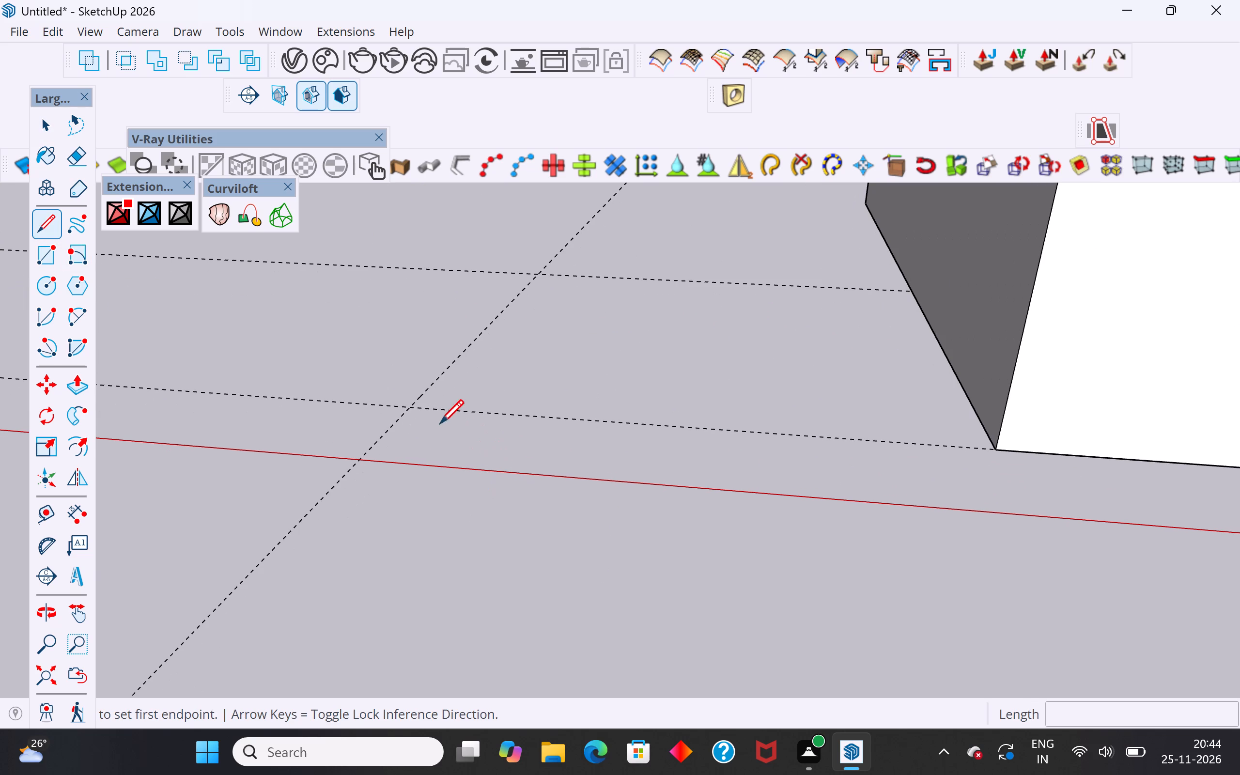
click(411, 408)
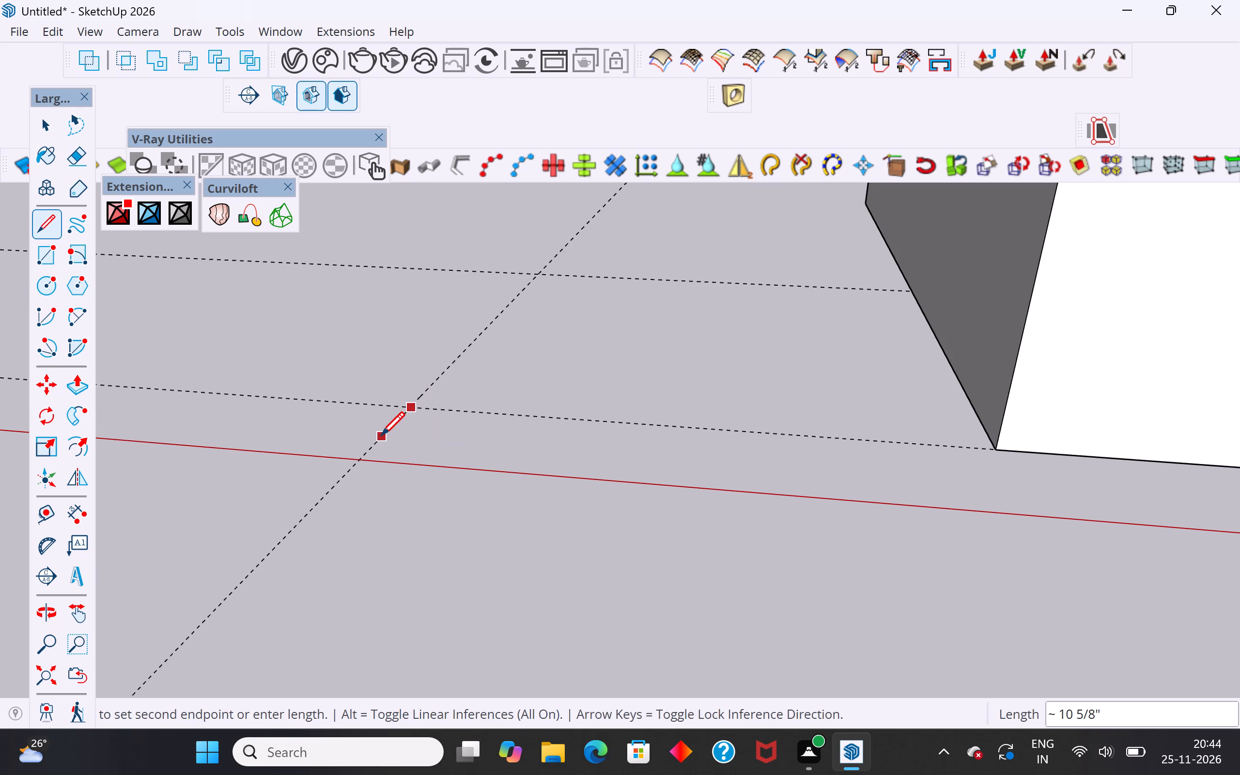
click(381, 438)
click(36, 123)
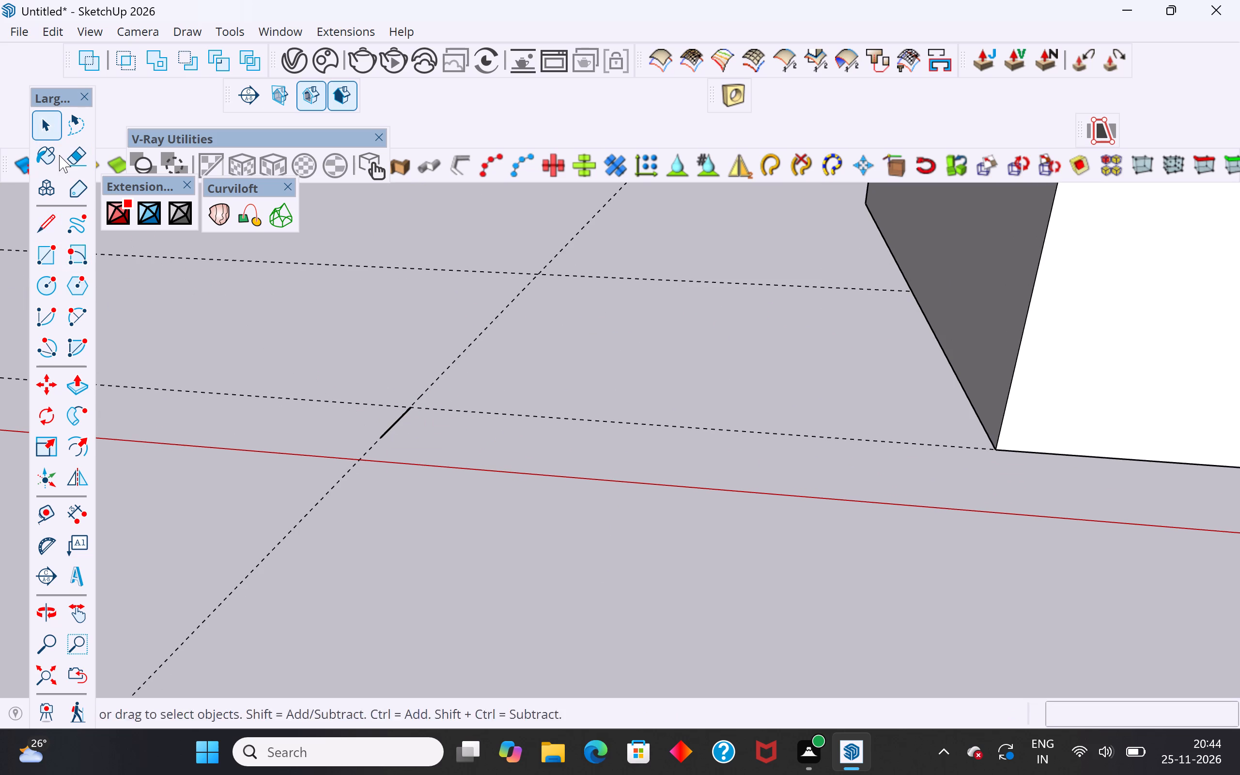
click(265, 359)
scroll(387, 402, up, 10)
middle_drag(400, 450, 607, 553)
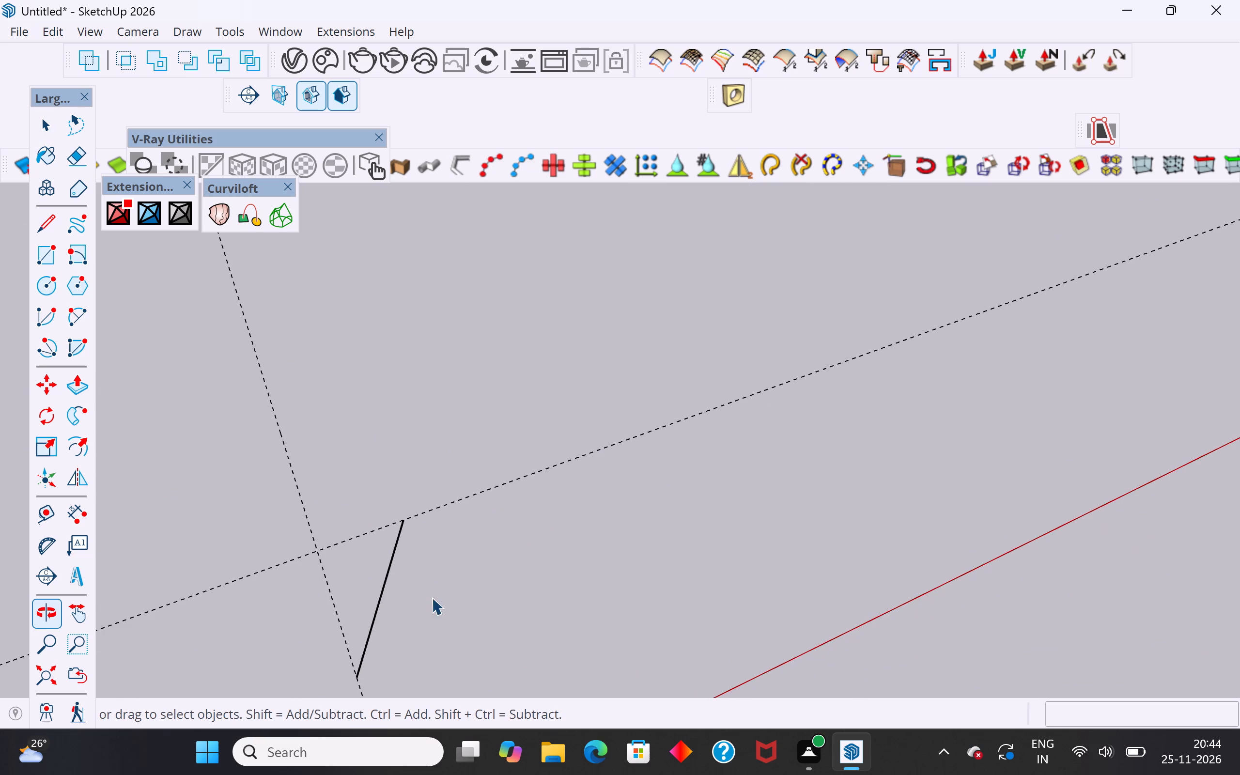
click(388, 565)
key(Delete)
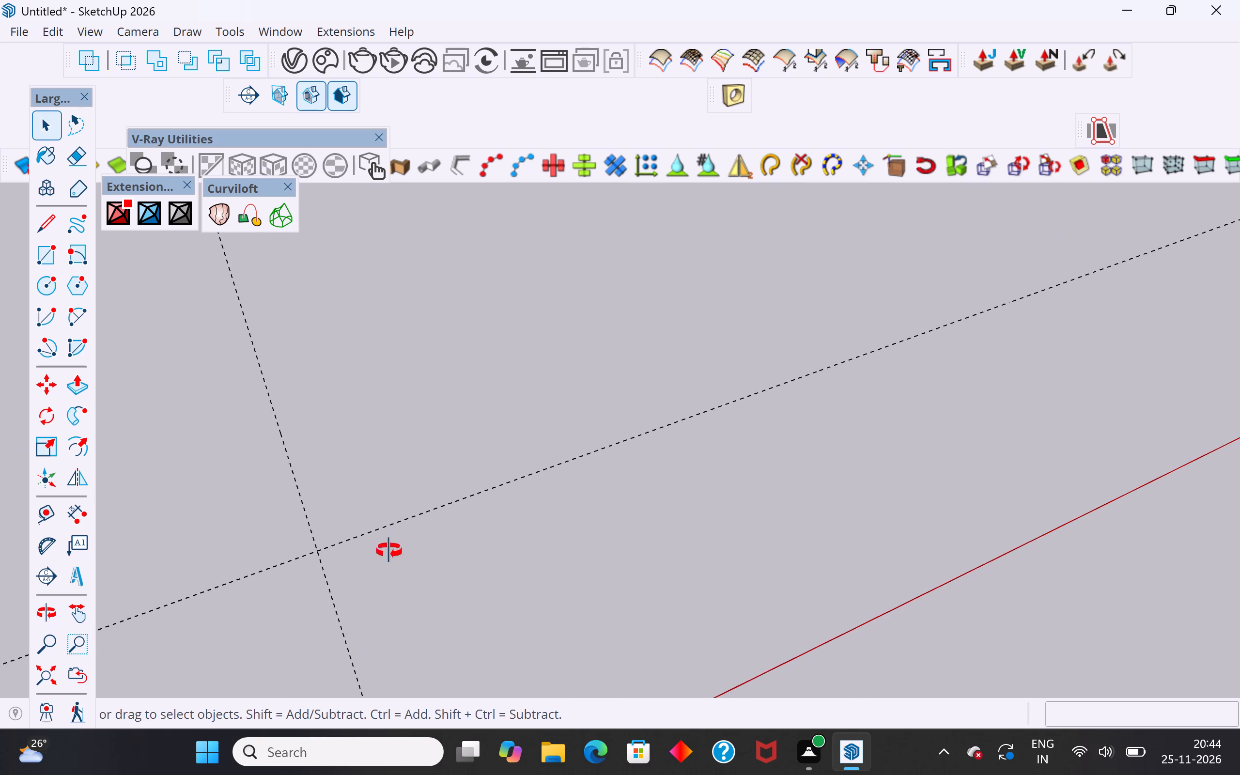
Delete the red-direction guide nearest the red axis between the two buildings.
middle_drag(389, 552, 551, 485)
scroll(431, 526, down, 4)
scroll(427, 529, up, 1)
scroll(426, 530, down, 9)
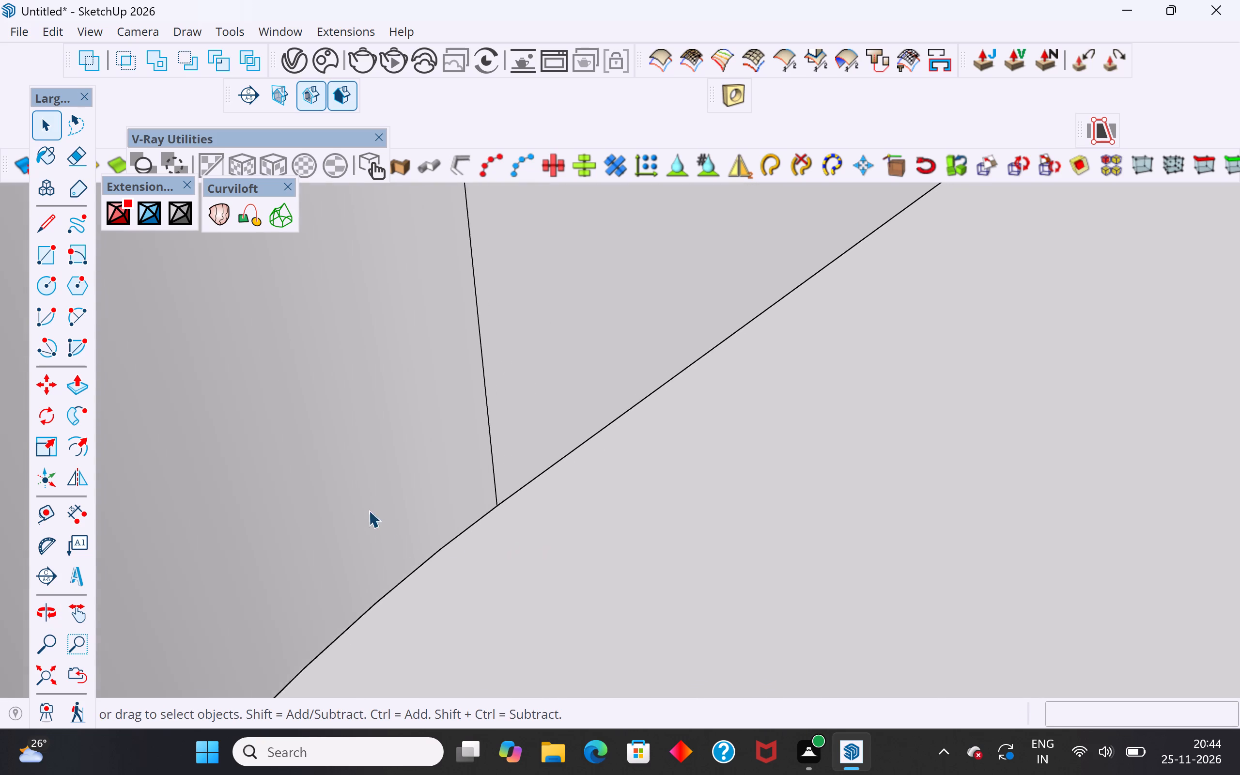
scroll(369, 510, down, 12)
scroll(388, 463, up, 1)
scroll(388, 463, down, 6)
scroll(387, 463, up, 1)
scroll(387, 463, down, 17)
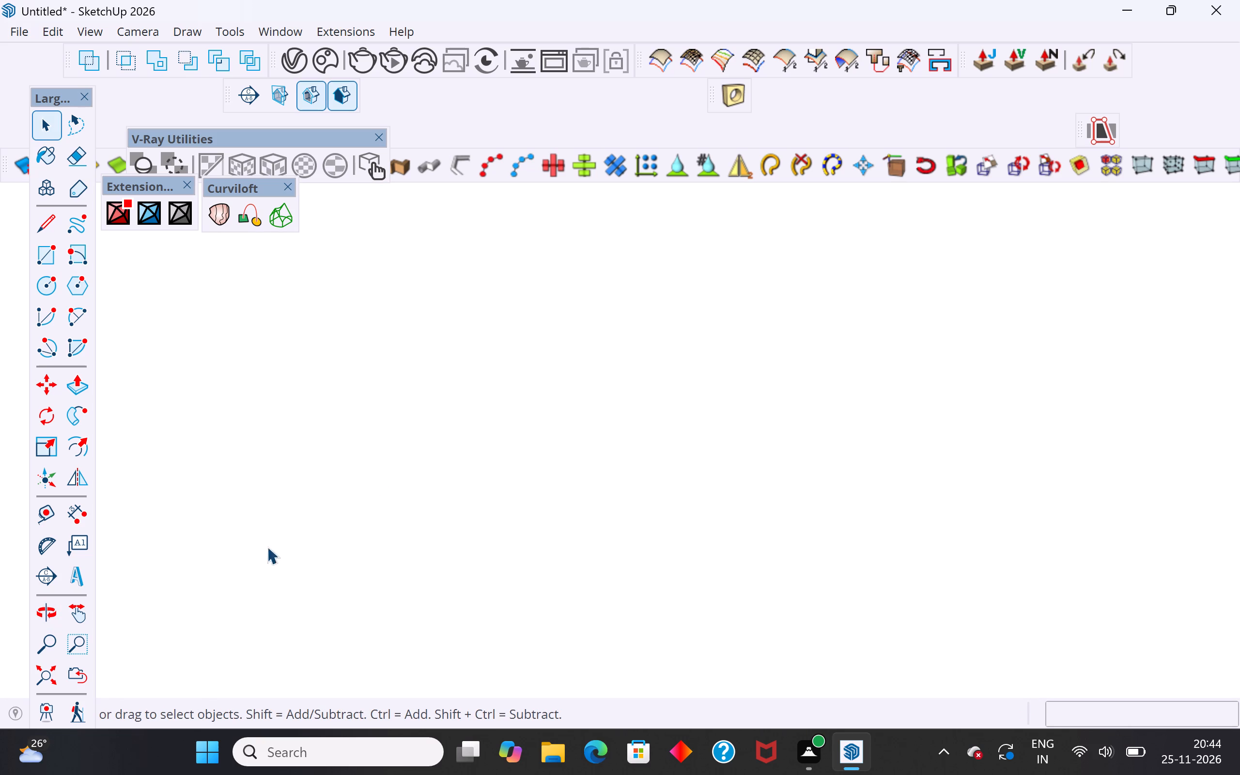
click(49, 662)
middle_drag(938, 432, 749, 335)
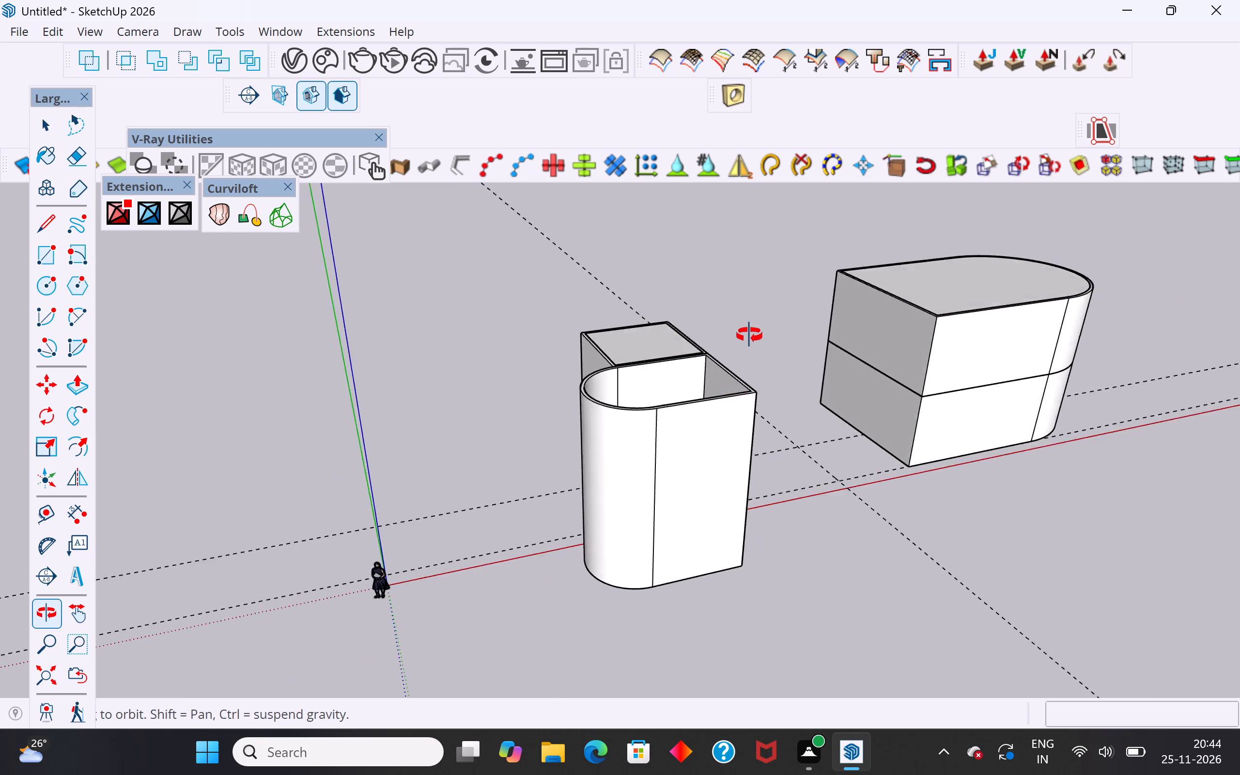
middle_drag(749, 335, 752, 321)
scroll(803, 417, up, 7)
middle_drag(828, 514, 749, 554)
scroll(894, 584, up, 4)
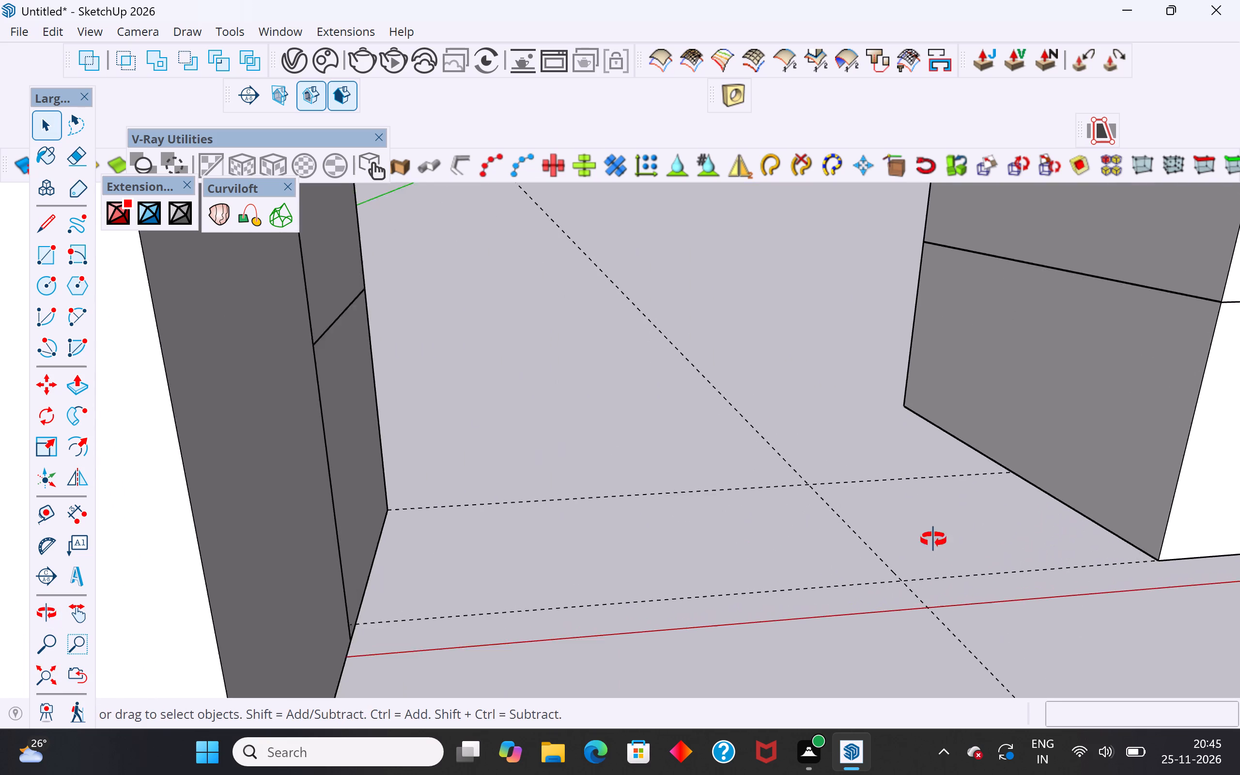
middle_drag(933, 550, 907, 485)
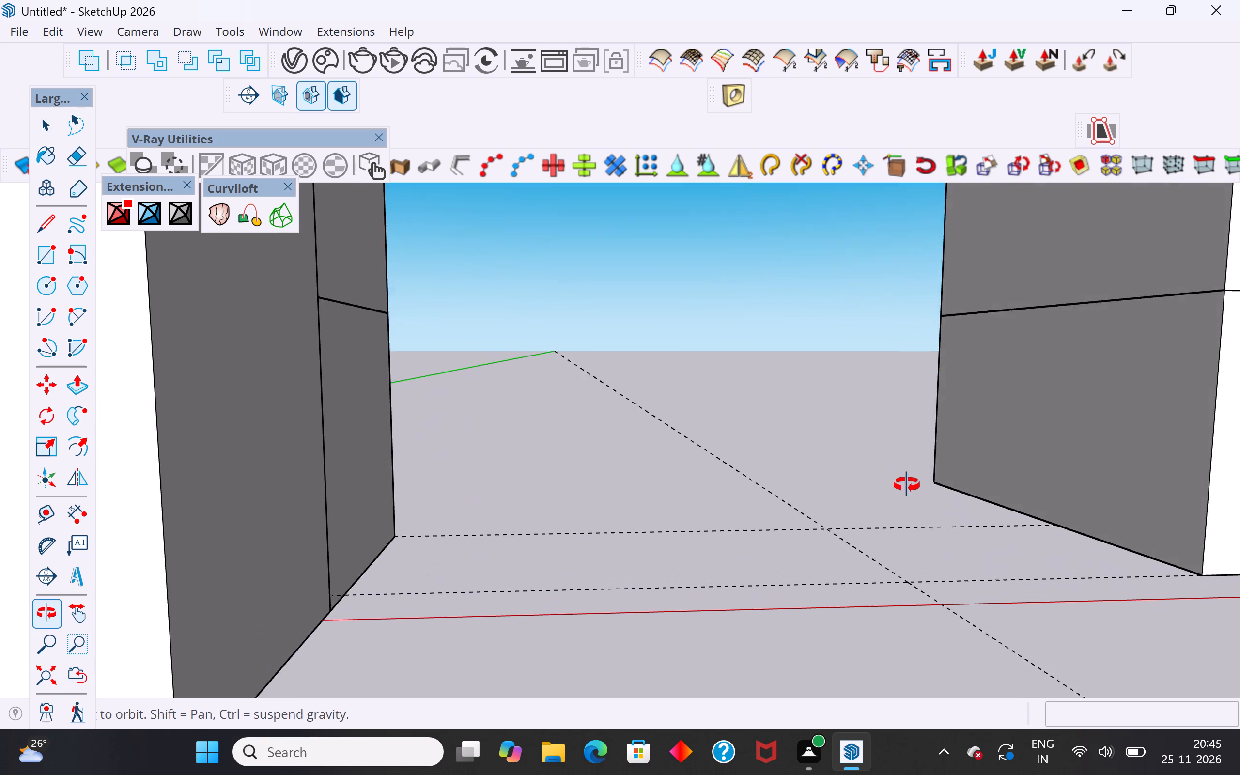
middle_drag(907, 485, 905, 489)
scroll(268, 640, up, 4)
click(379, 592)
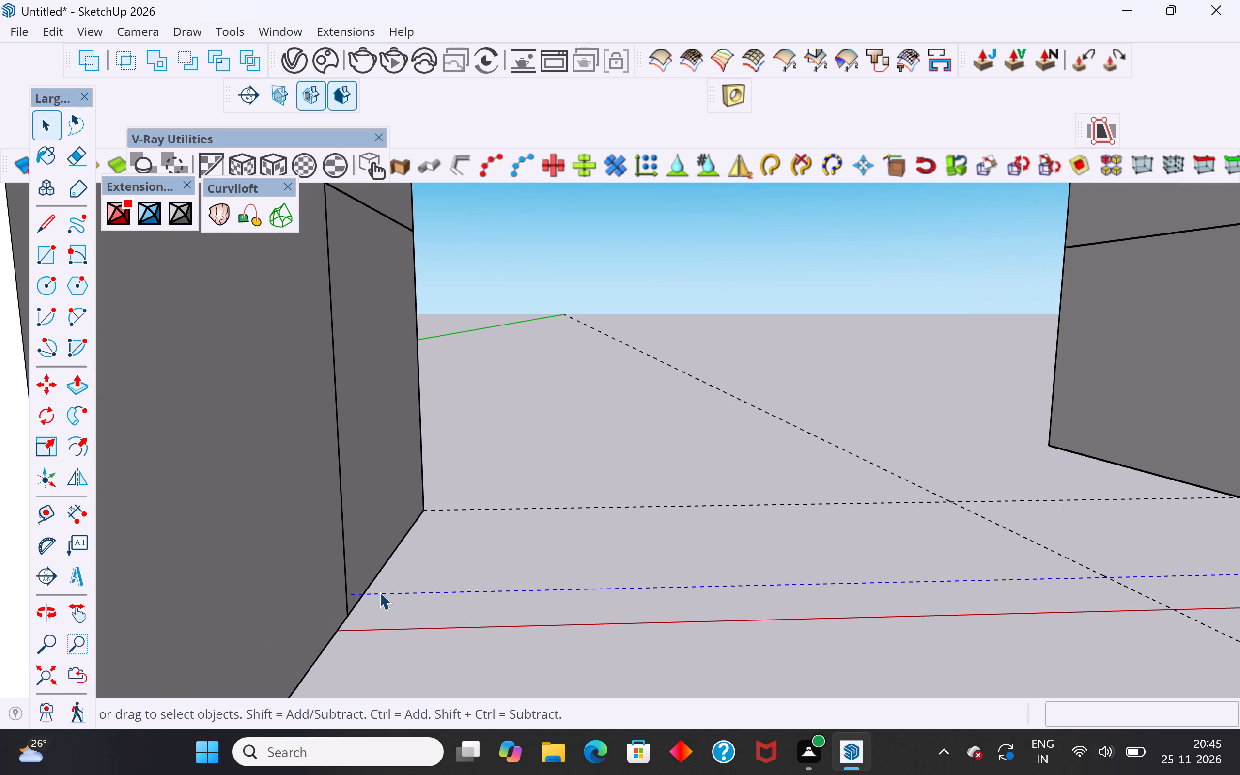
key(Insert)
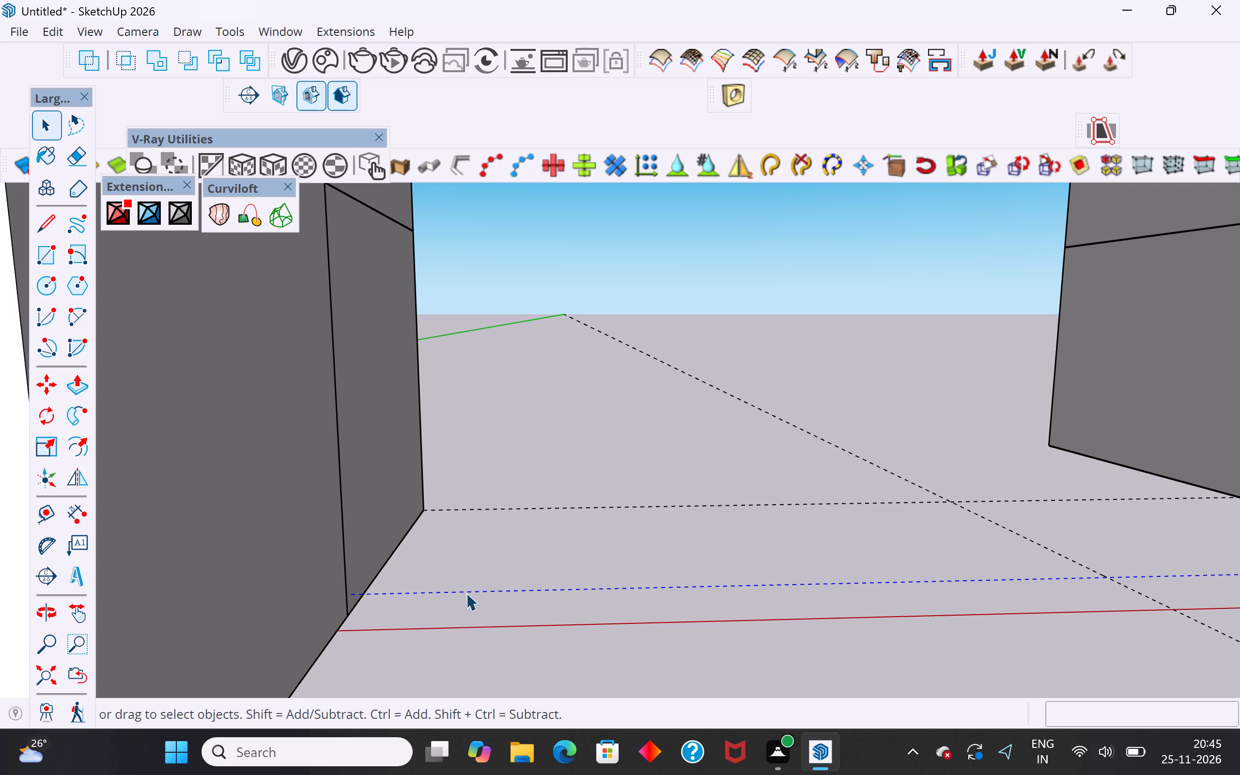
key(Delete)
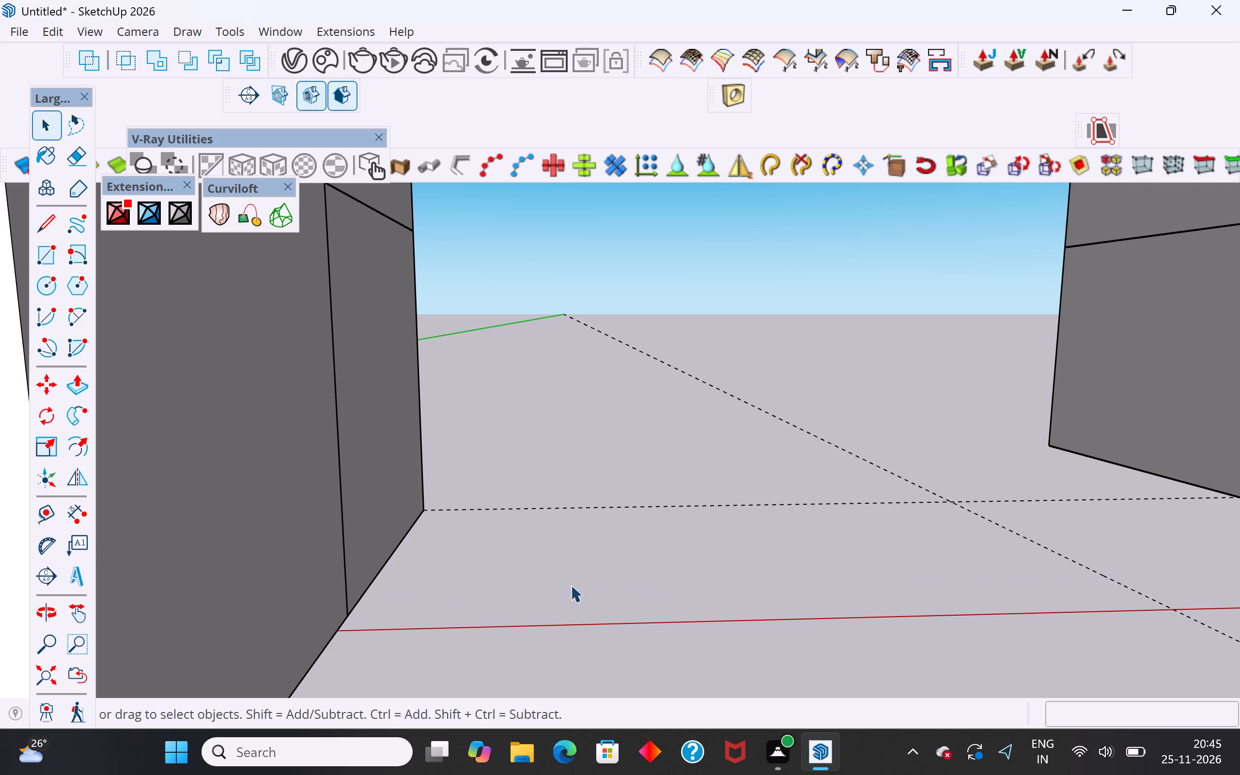
Place a guide parallel to the remaining red-direction guide, 12' 10" away, through the bottom endpoint of the first building's vertical joint.
scroll(335, 611, down, 6)
middle_drag(582, 443, 455, 558)
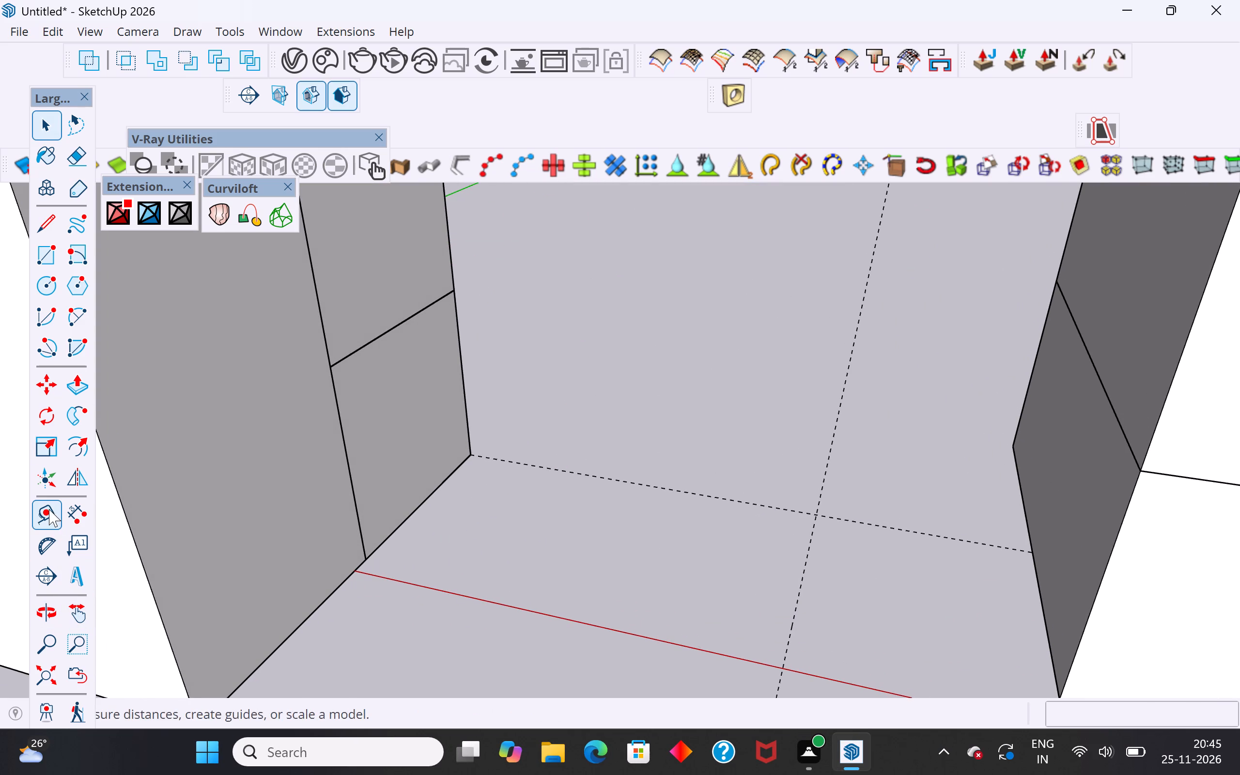
click(49, 509)
click(553, 466)
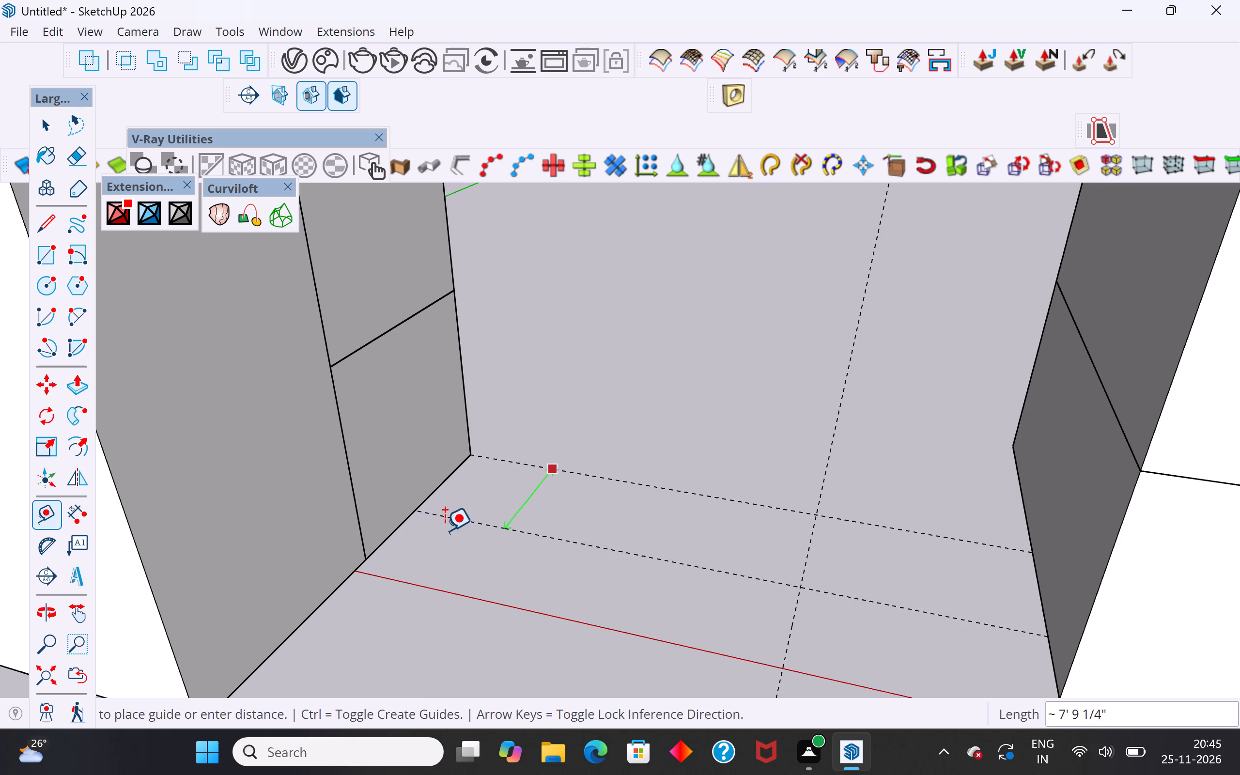
click(363, 560)
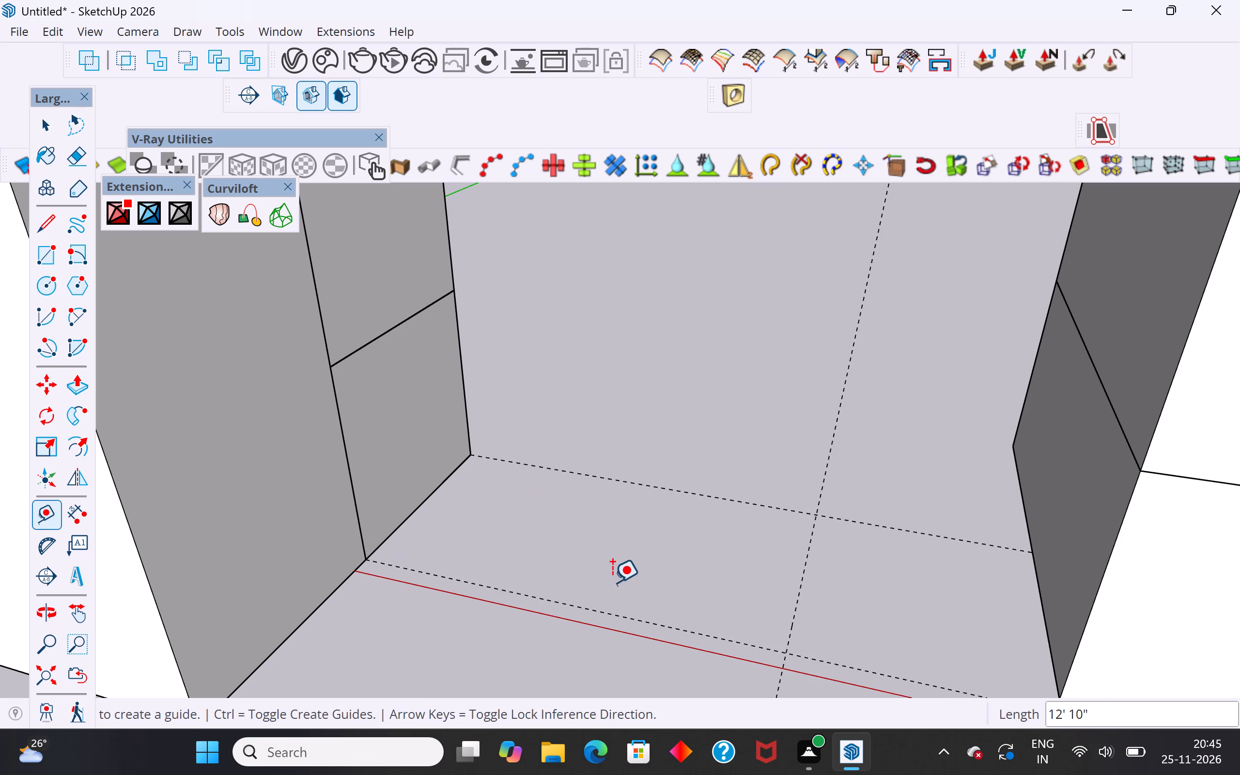
scroll(423, 594, up, 17)
scroll(363, 568, down, 3)
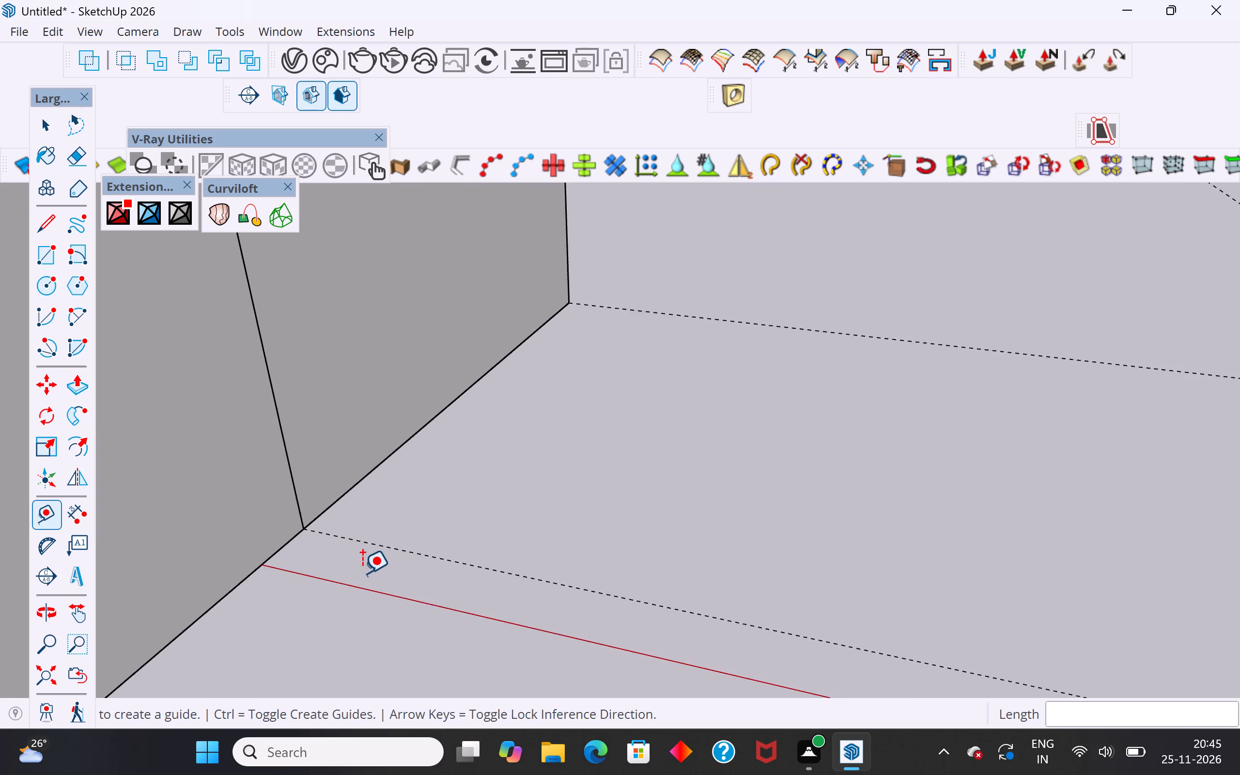
scroll(362, 573, down, 12)
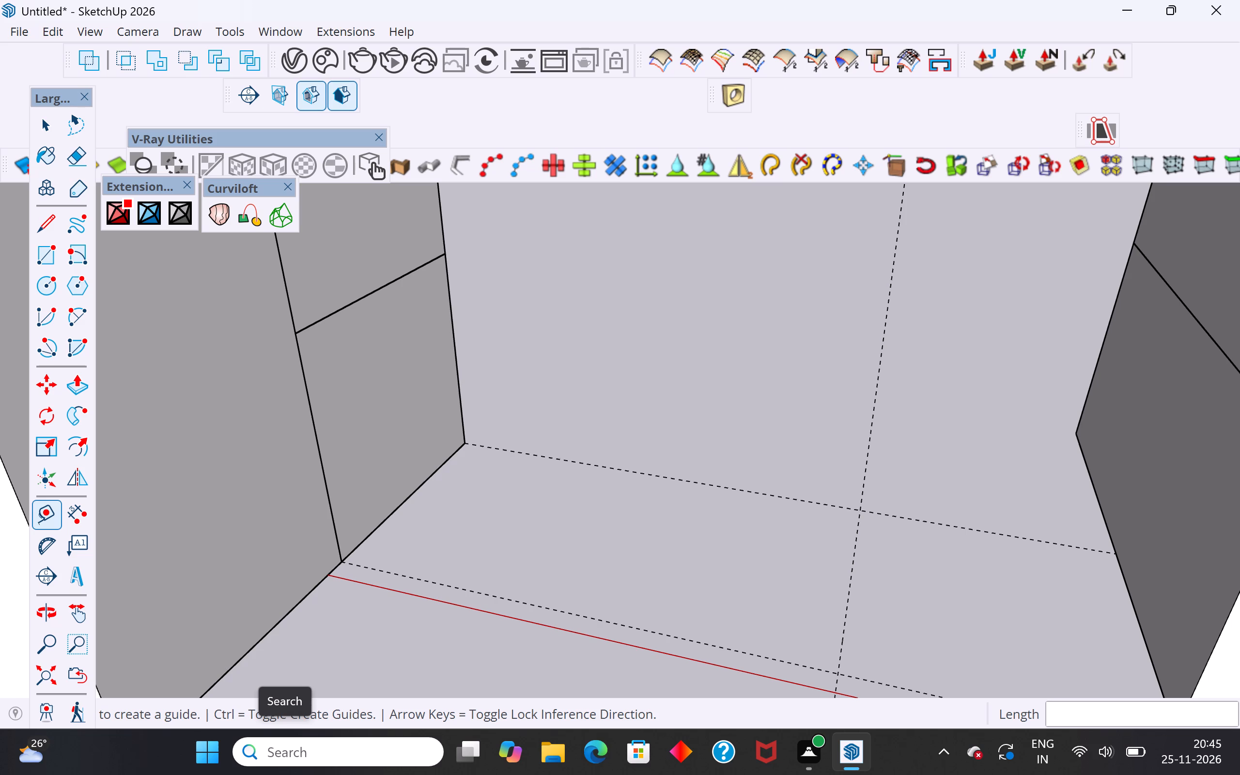
Draw a line about 1' long from the intersection of the new guide and the green-direction guide to the red axis.
scroll(547, 539, down, 14)
middle_drag(685, 571, 758, 461)
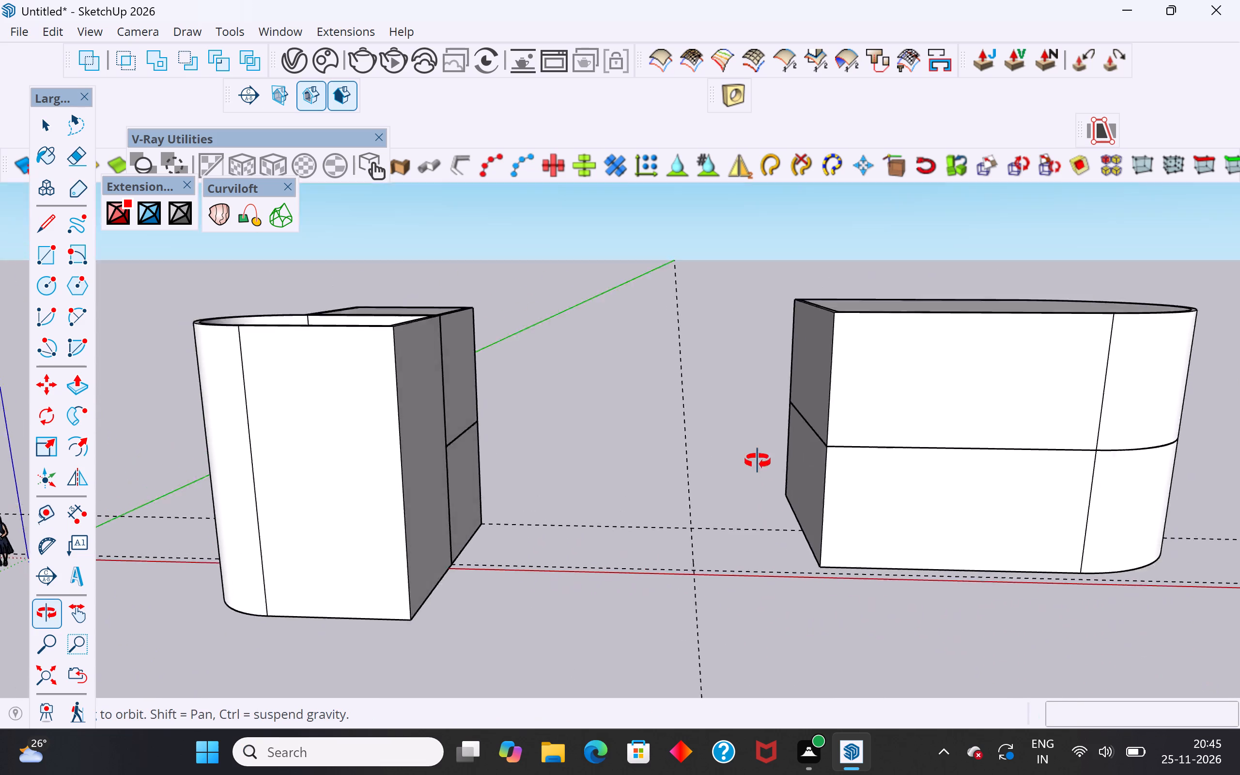
middle_drag(758, 461, 797, 442)
scroll(625, 610, up, 11)
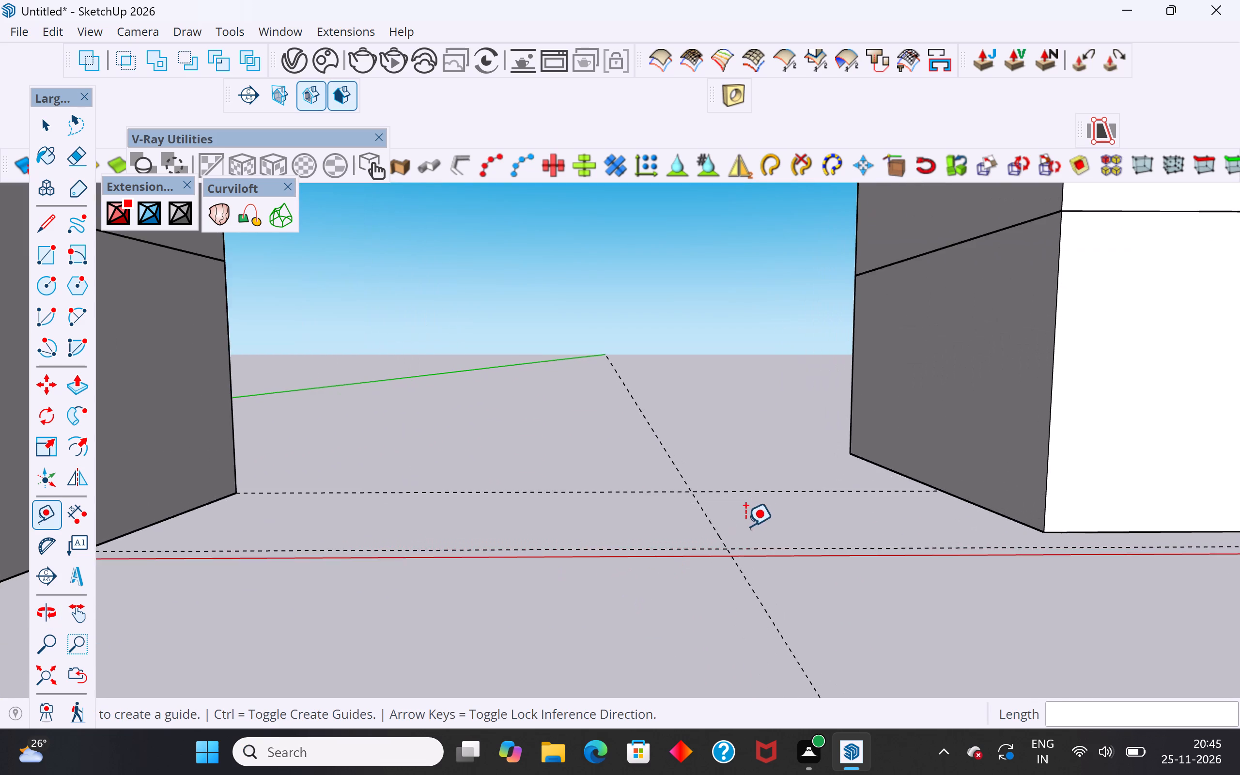
scroll(745, 526, up, 4)
middle_drag(723, 543, 756, 558)
scroll(786, 583, up, 5)
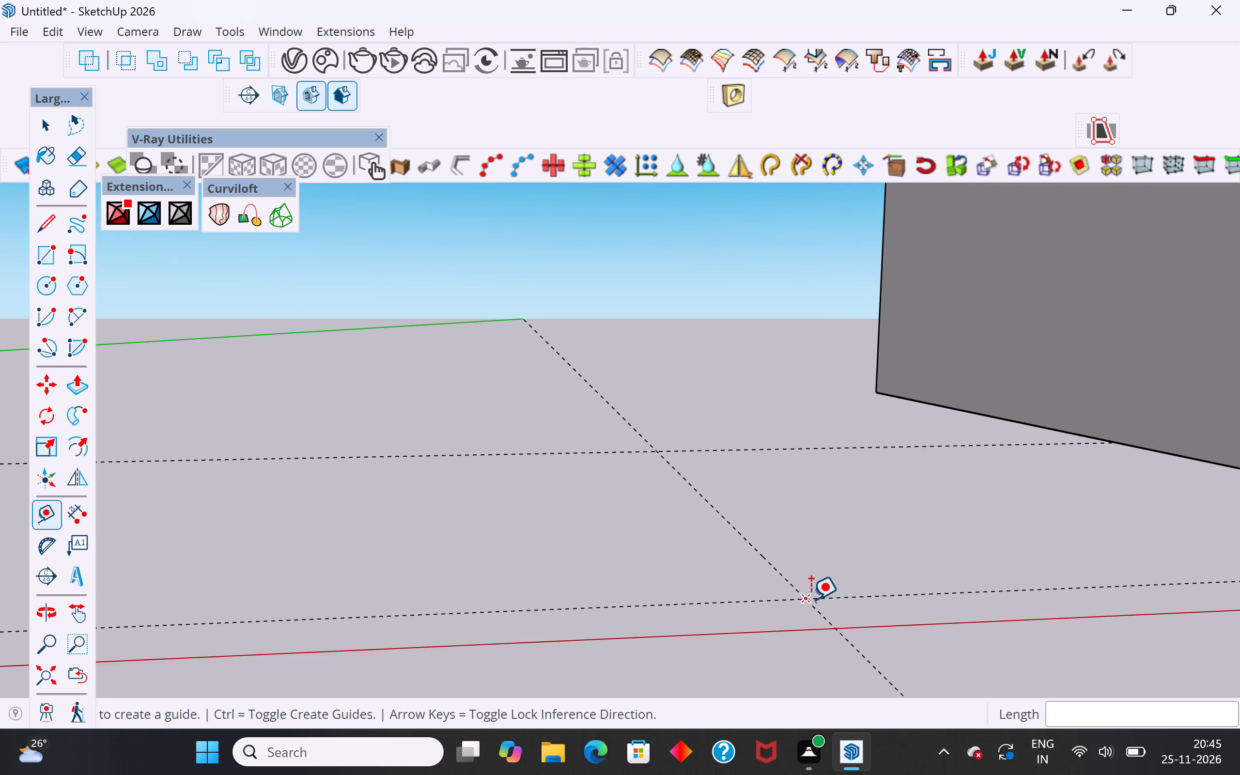
scroll(811, 599, up, 3)
click(47, 219)
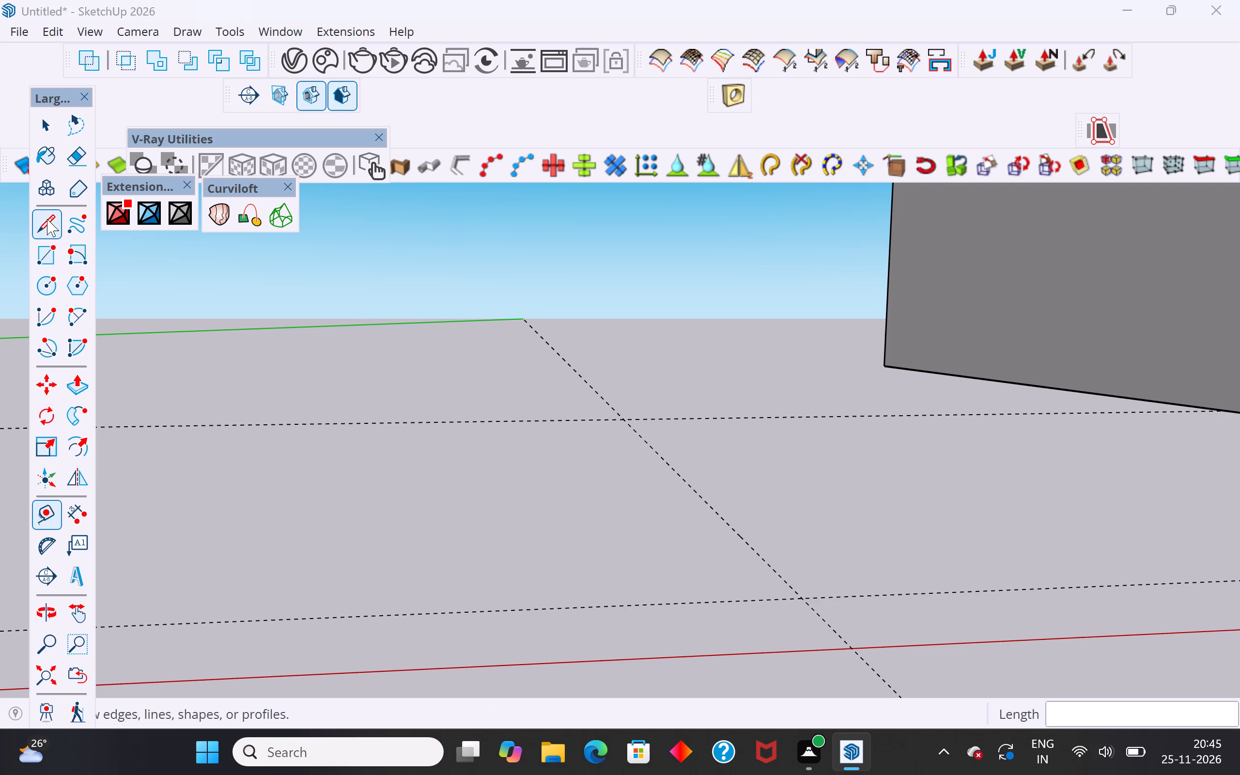
click(801, 594)
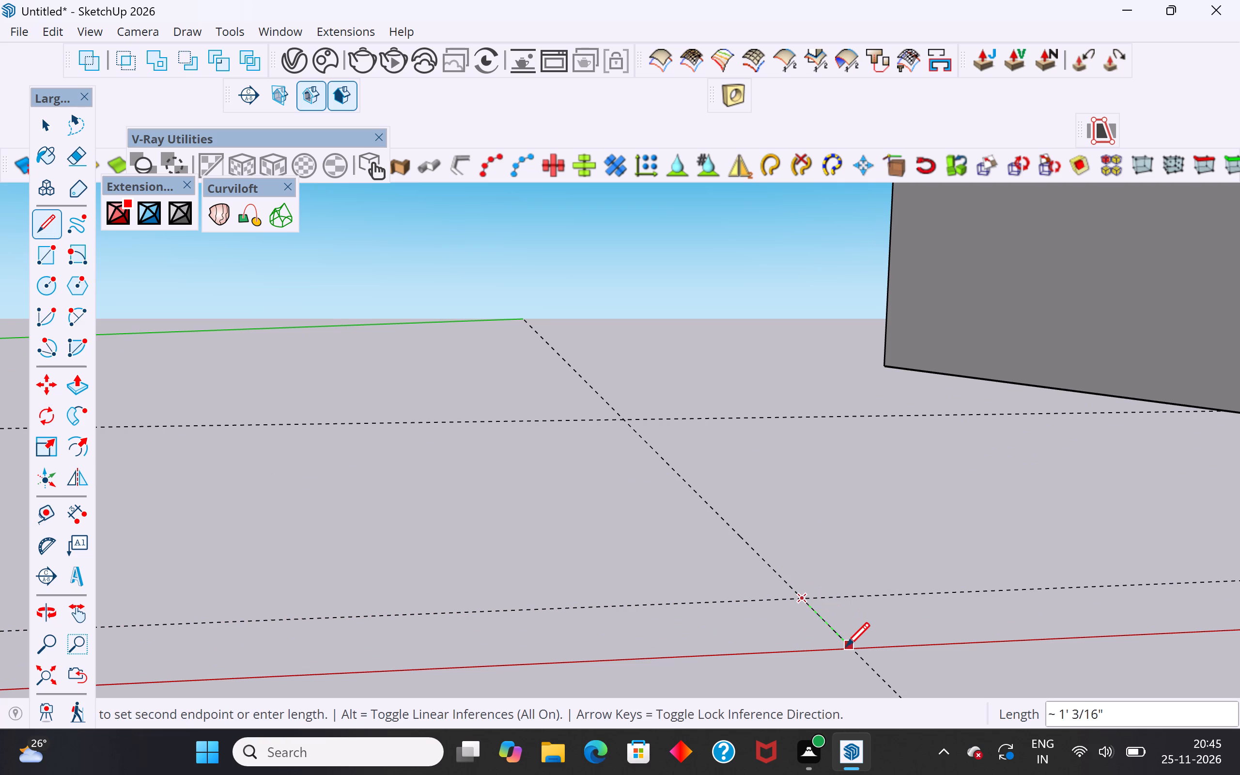
click(846, 649)
click(41, 119)
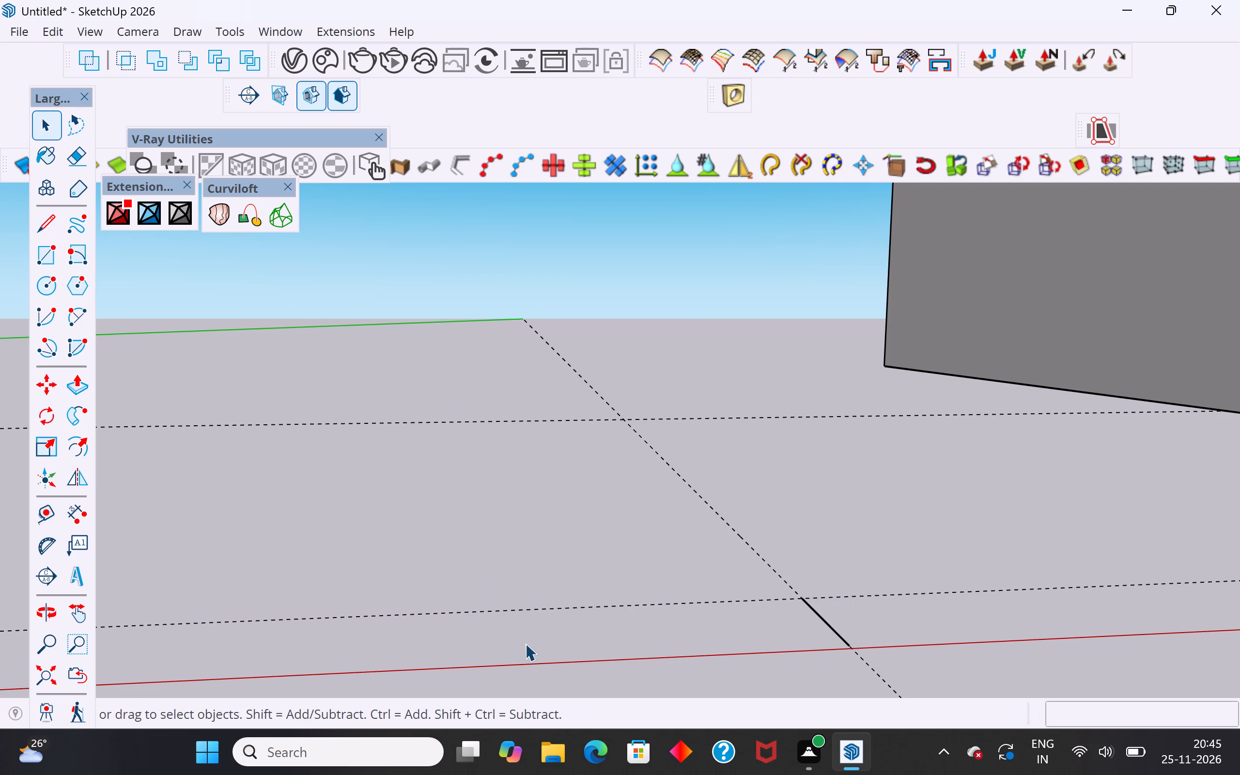
click(525, 643)
Move the separate round-ended unit by its near bottom corner onto the short line's endpoint at the guide intersection, then clear the selection.
scroll(379, 656, down, 16)
click(997, 451)
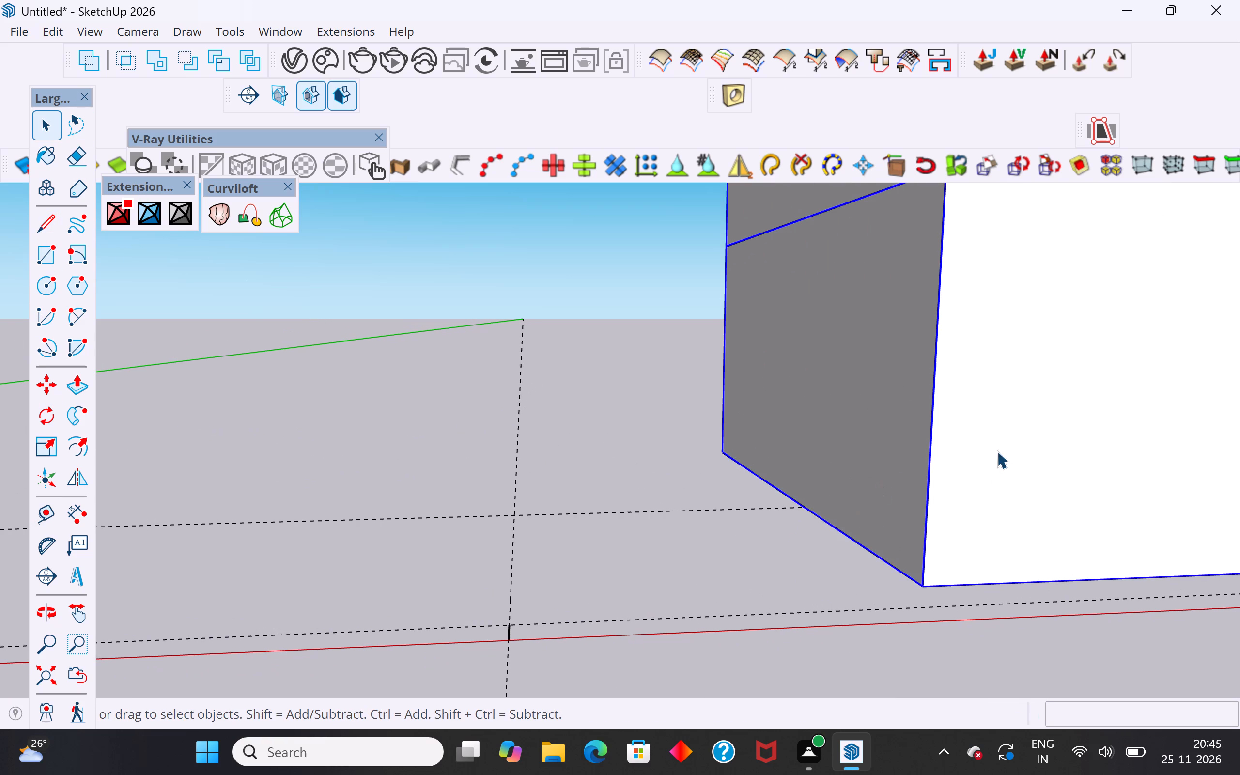
scroll(926, 592, up, 5)
key(m)
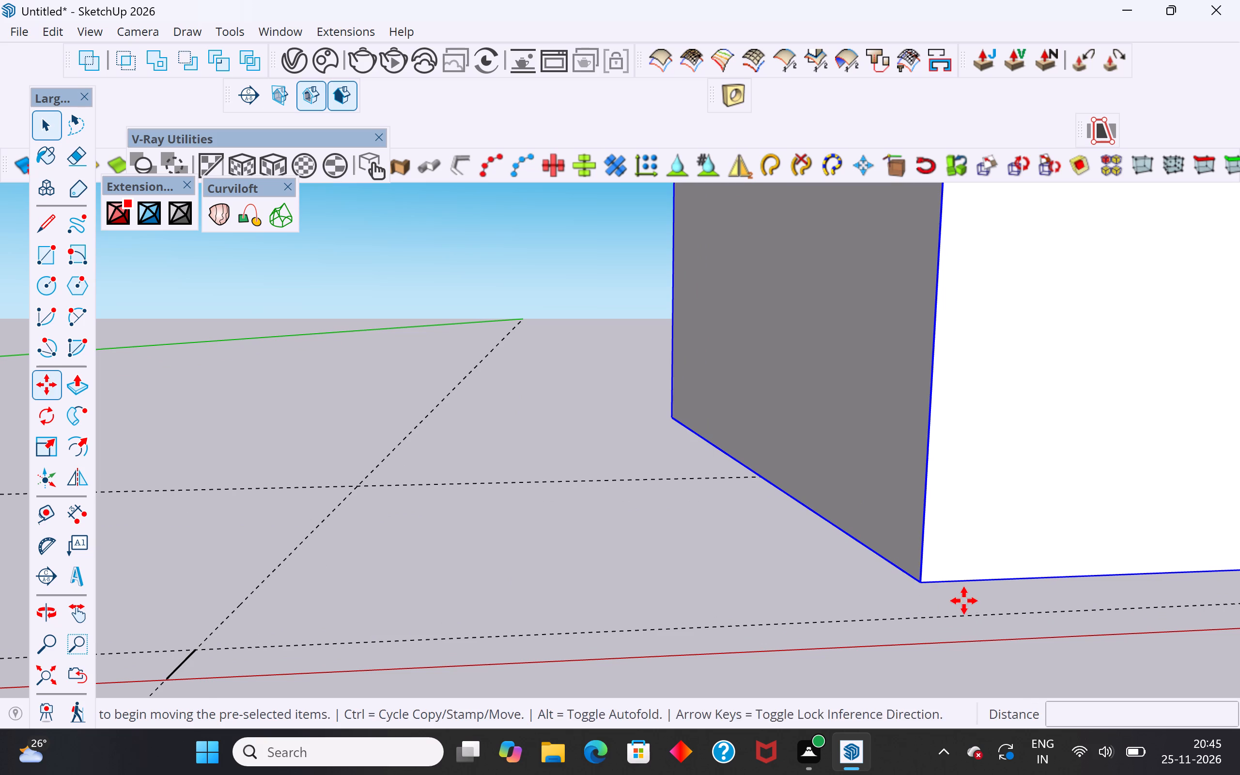
drag(922, 583, 910, 588)
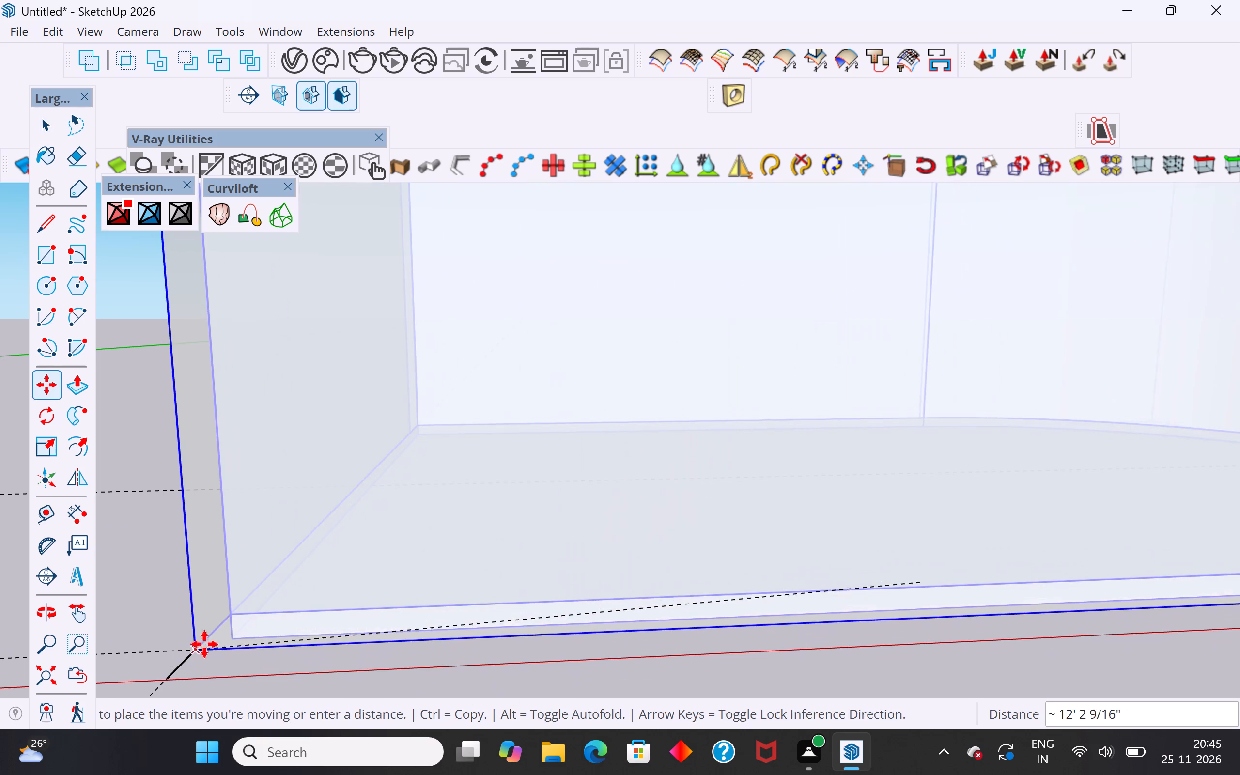
click(194, 649)
scroll(584, 569, down, 10)
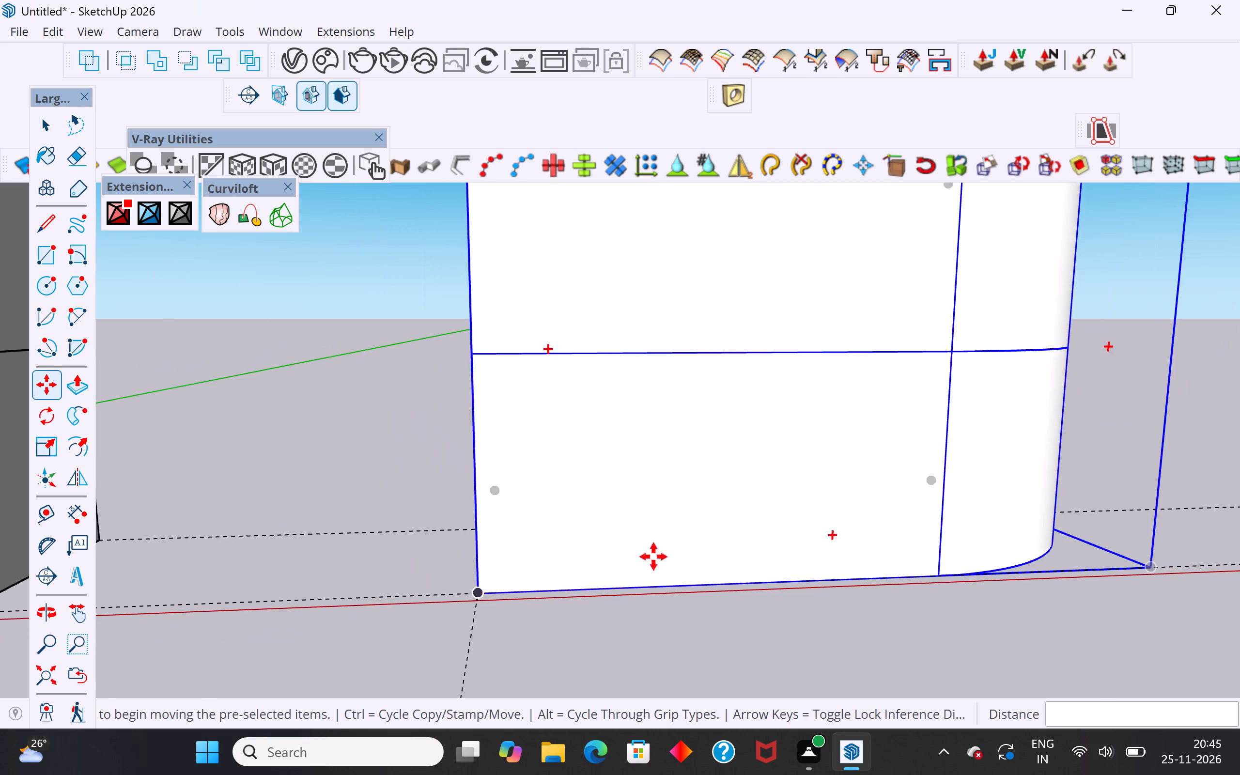
scroll(653, 557, down, 4)
scroll(656, 563, up, 1)
scroll(656, 563, down, 3)
middle_drag(781, 610, 770, 655)
click(50, 119)
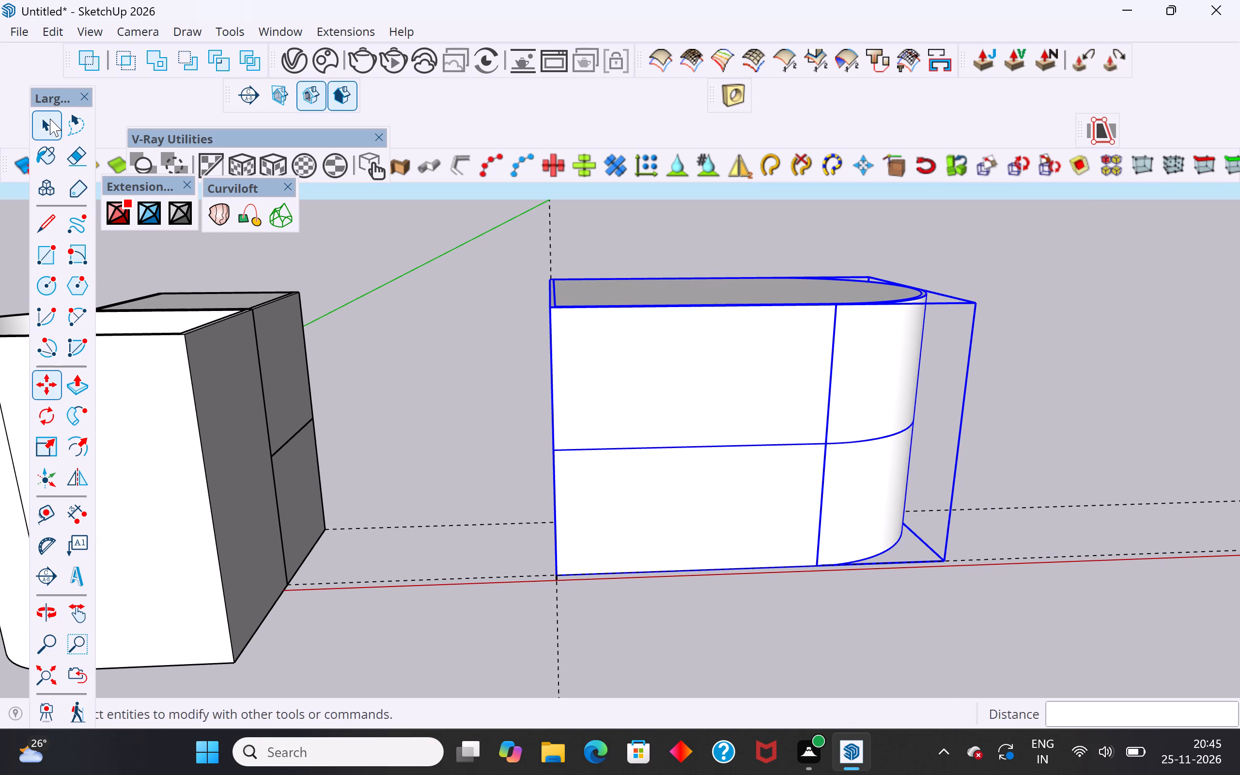
click(505, 431)
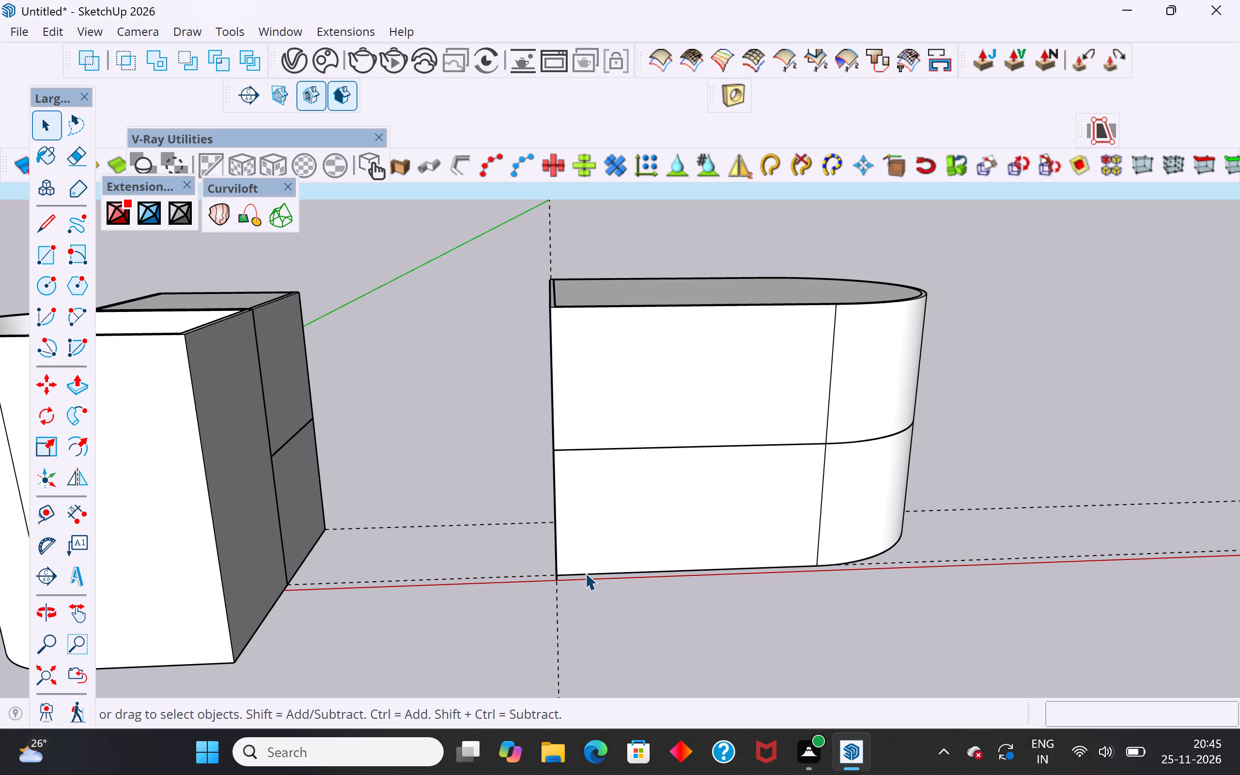
scroll(527, 578, down, 6)
middle_drag(496, 587, 580, 525)
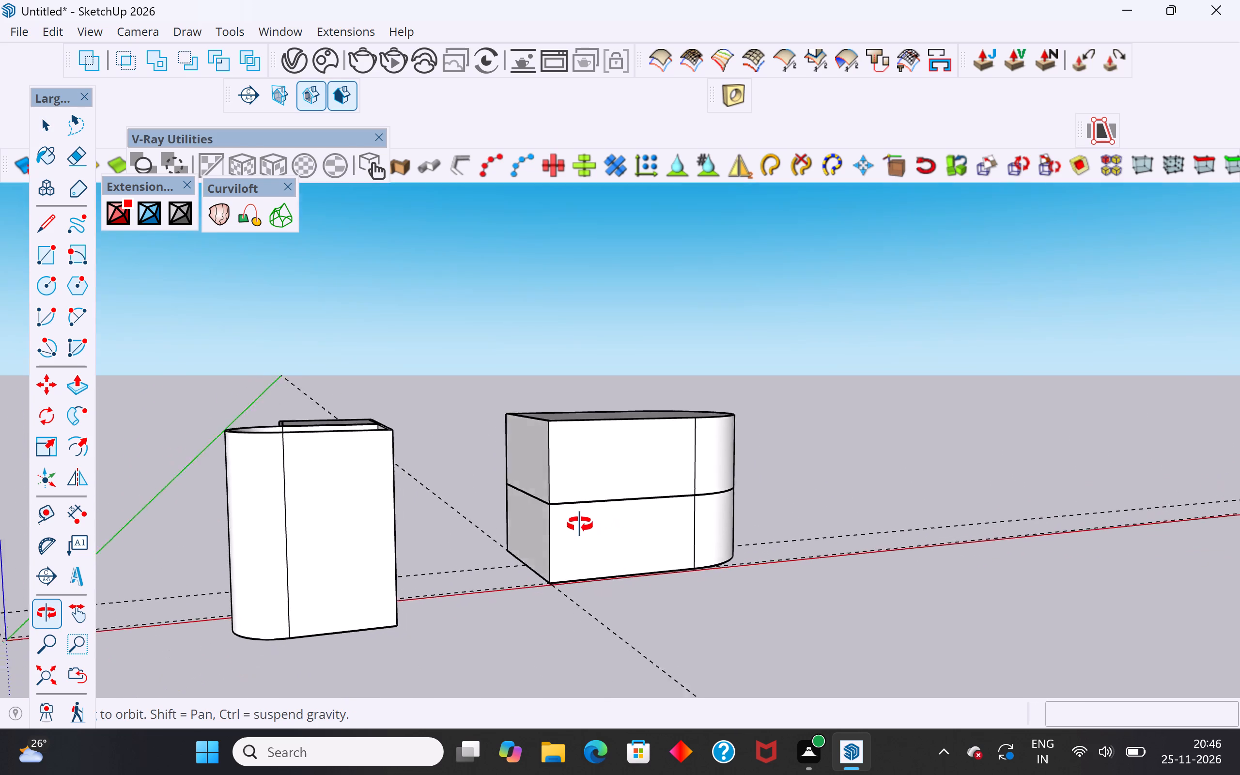
Delete all guides in the model.
middle_drag(580, 525, 551, 547)
drag(589, 618, 537, 651)
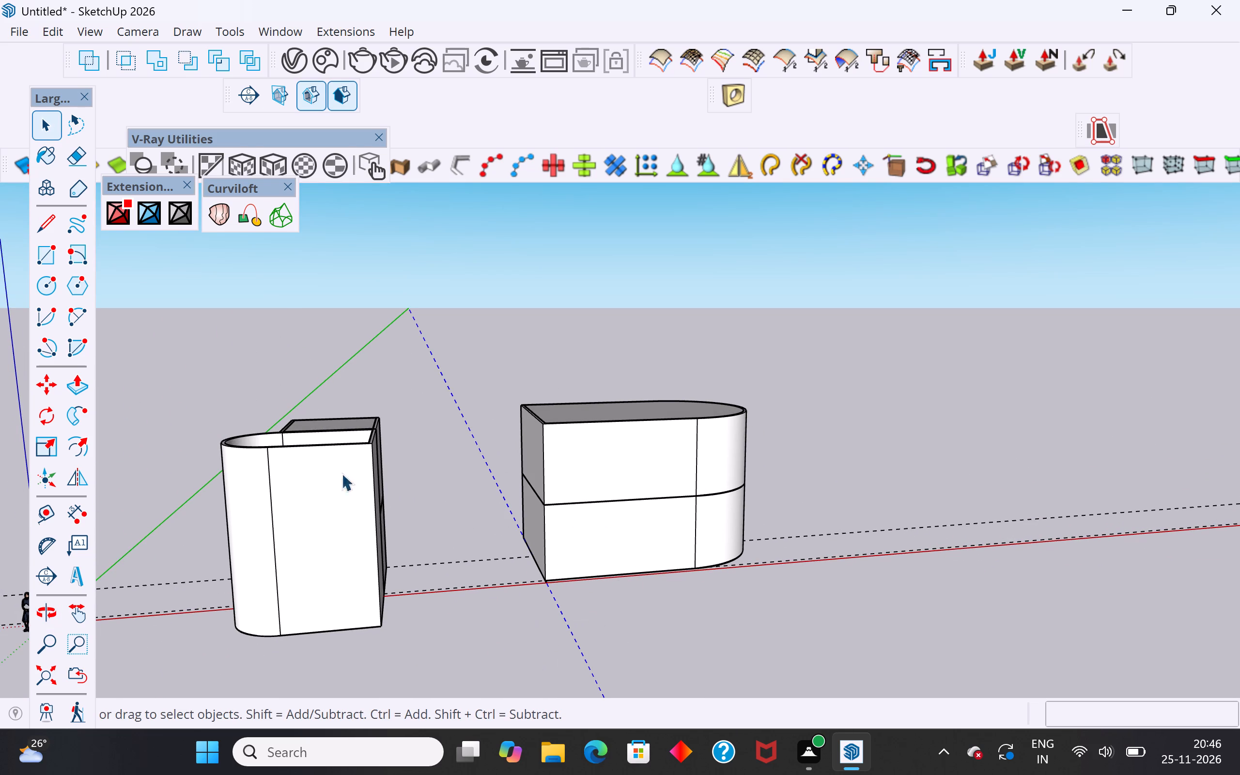
click(94, 33)
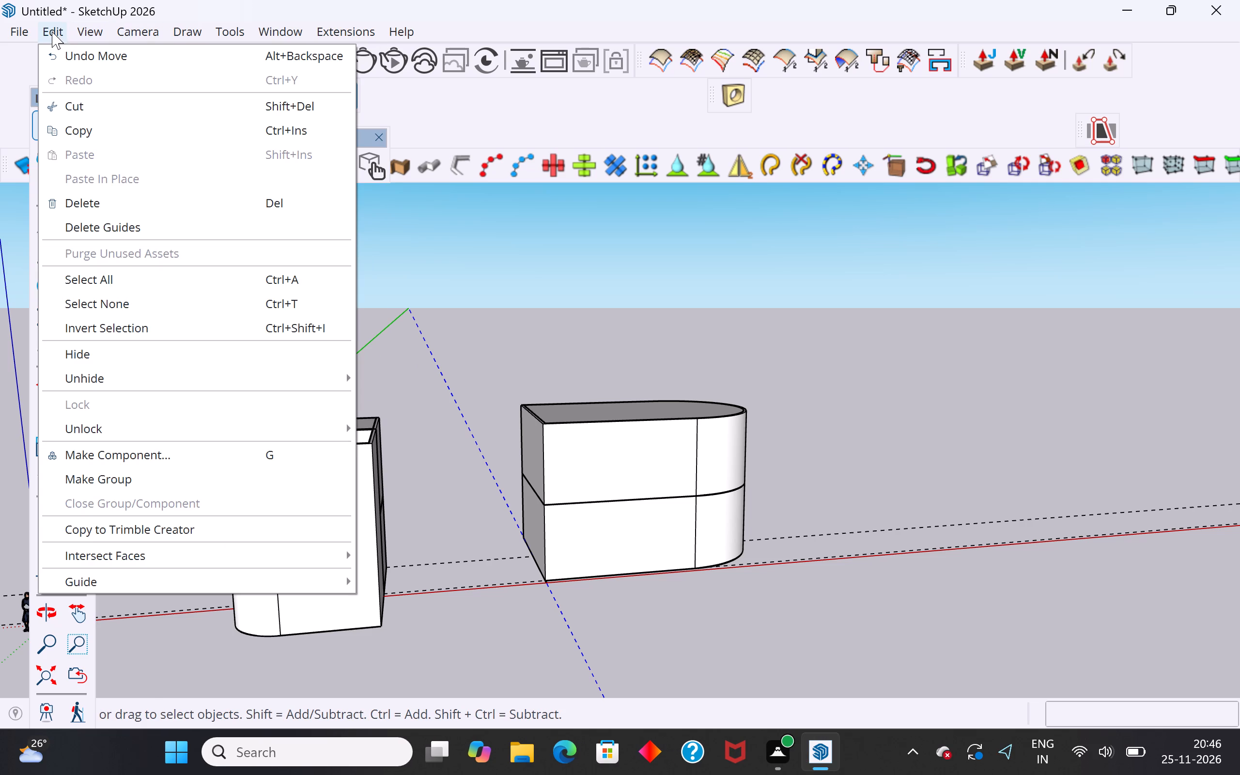
click(108, 224)
Delete the short line between the round-ended unit's near bottom corner and the red axis.
scroll(667, 541, down, 4)
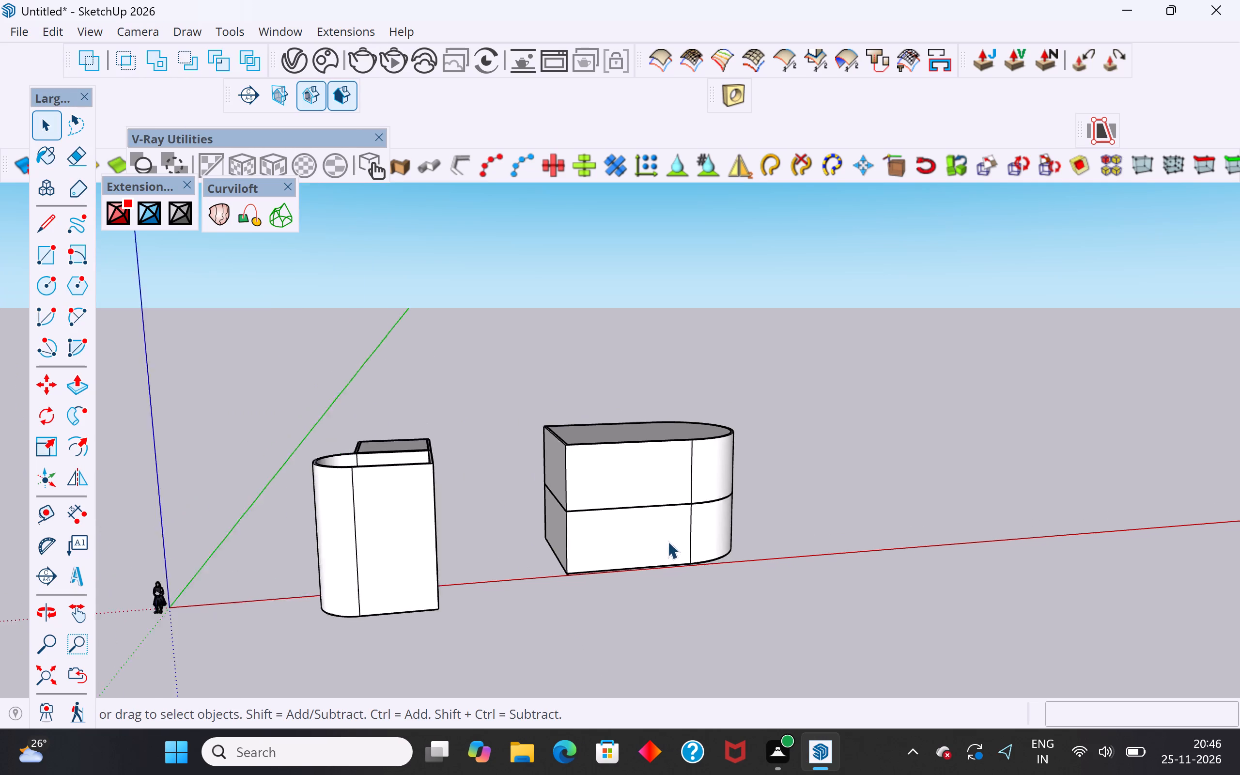
middle_drag(767, 527, 742, 636)
scroll(634, 552, up, 5)
middle_drag(727, 547, 698, 566)
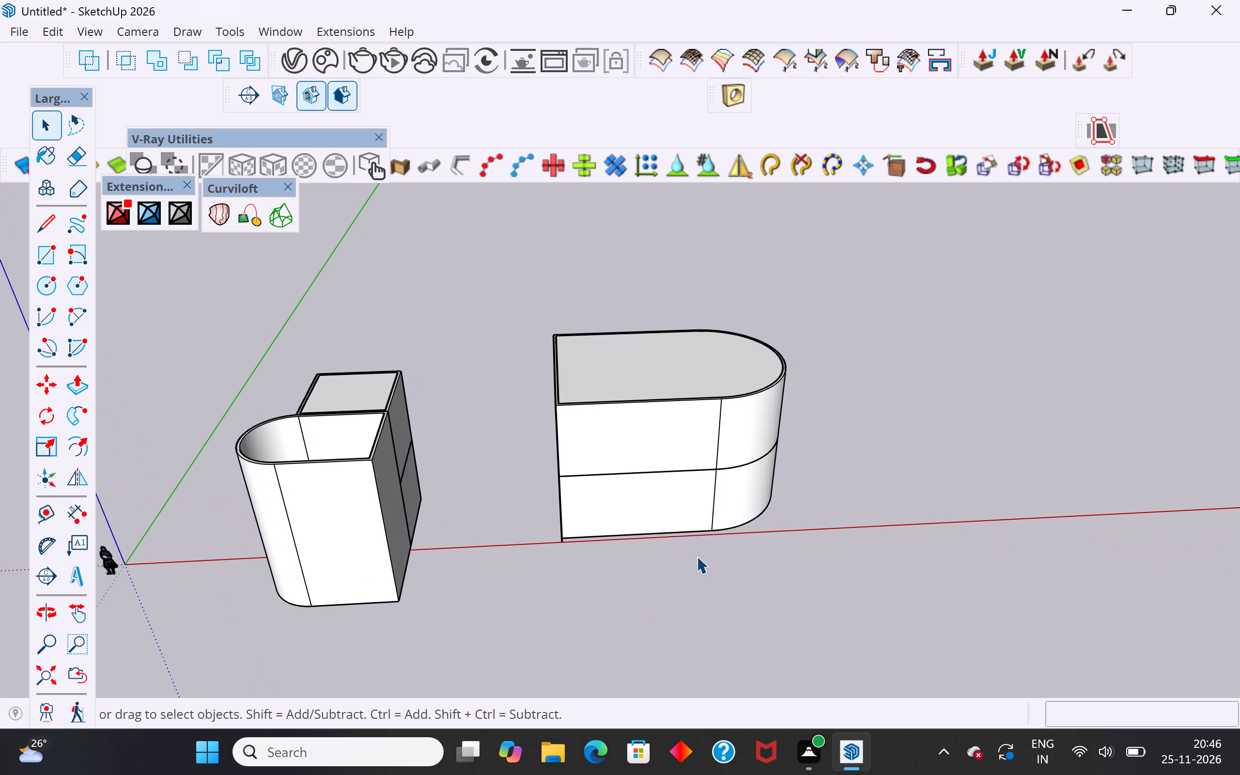
scroll(690, 543, up, 3)
scroll(502, 678, up, 2)
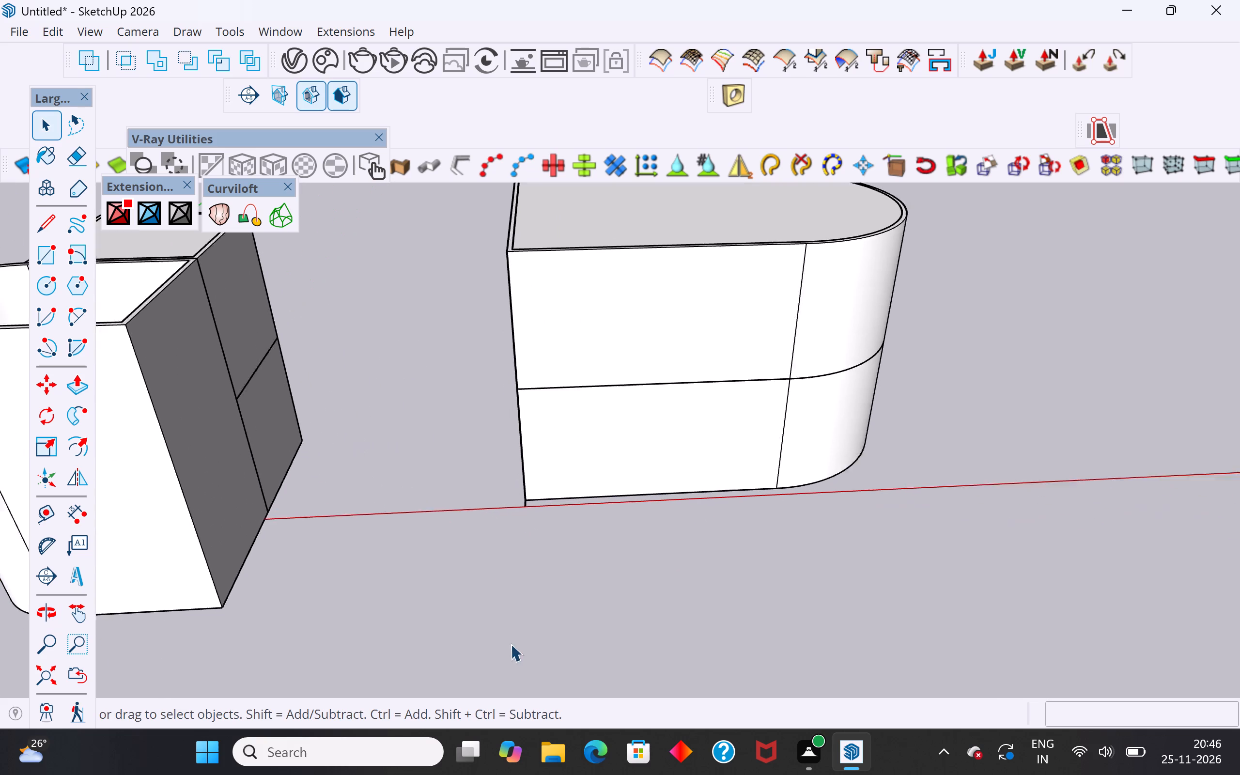
scroll(511, 644, up, 5)
scroll(516, 474, up, 4)
click(514, 474)
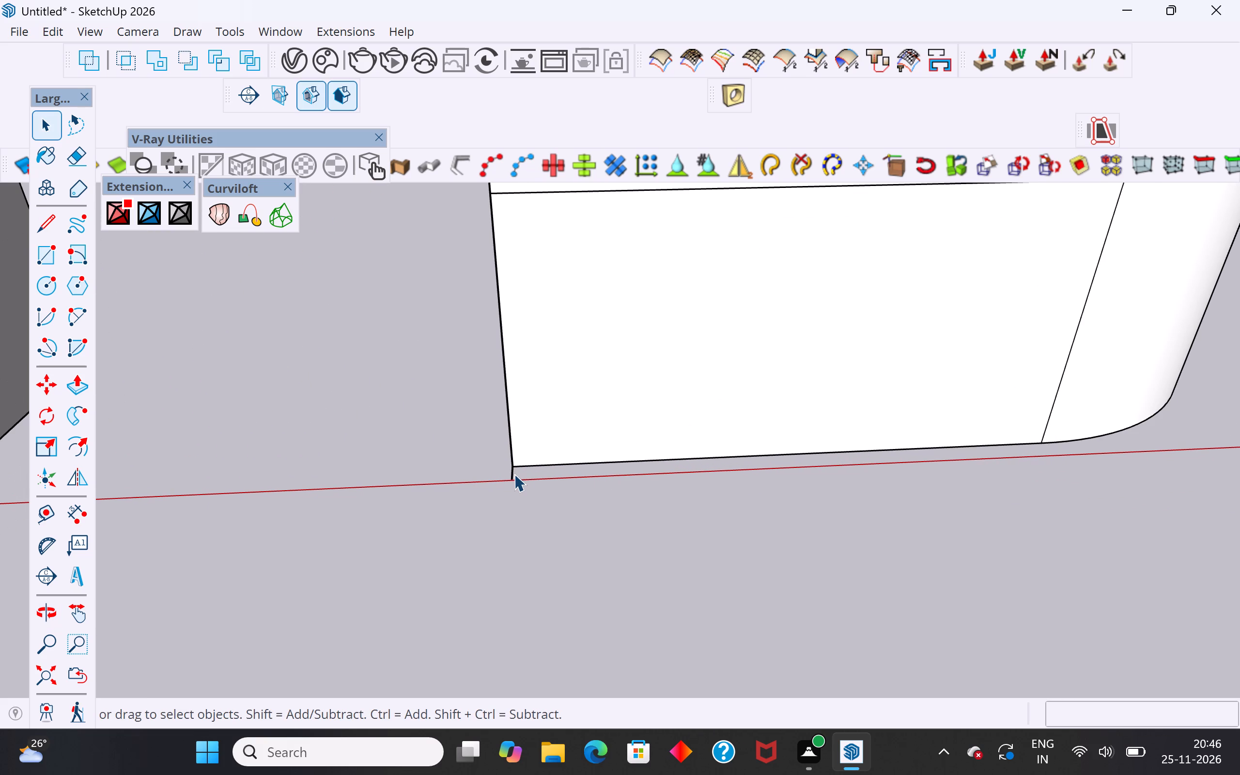
key(Delete)
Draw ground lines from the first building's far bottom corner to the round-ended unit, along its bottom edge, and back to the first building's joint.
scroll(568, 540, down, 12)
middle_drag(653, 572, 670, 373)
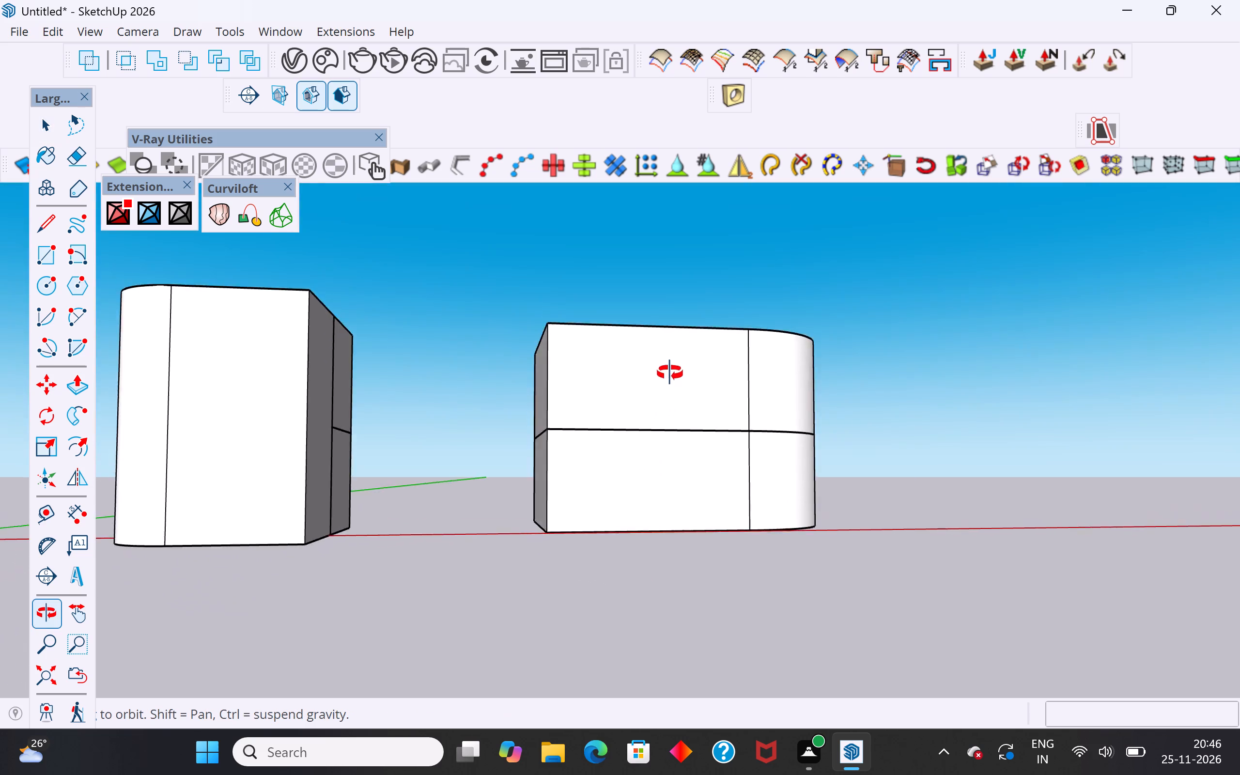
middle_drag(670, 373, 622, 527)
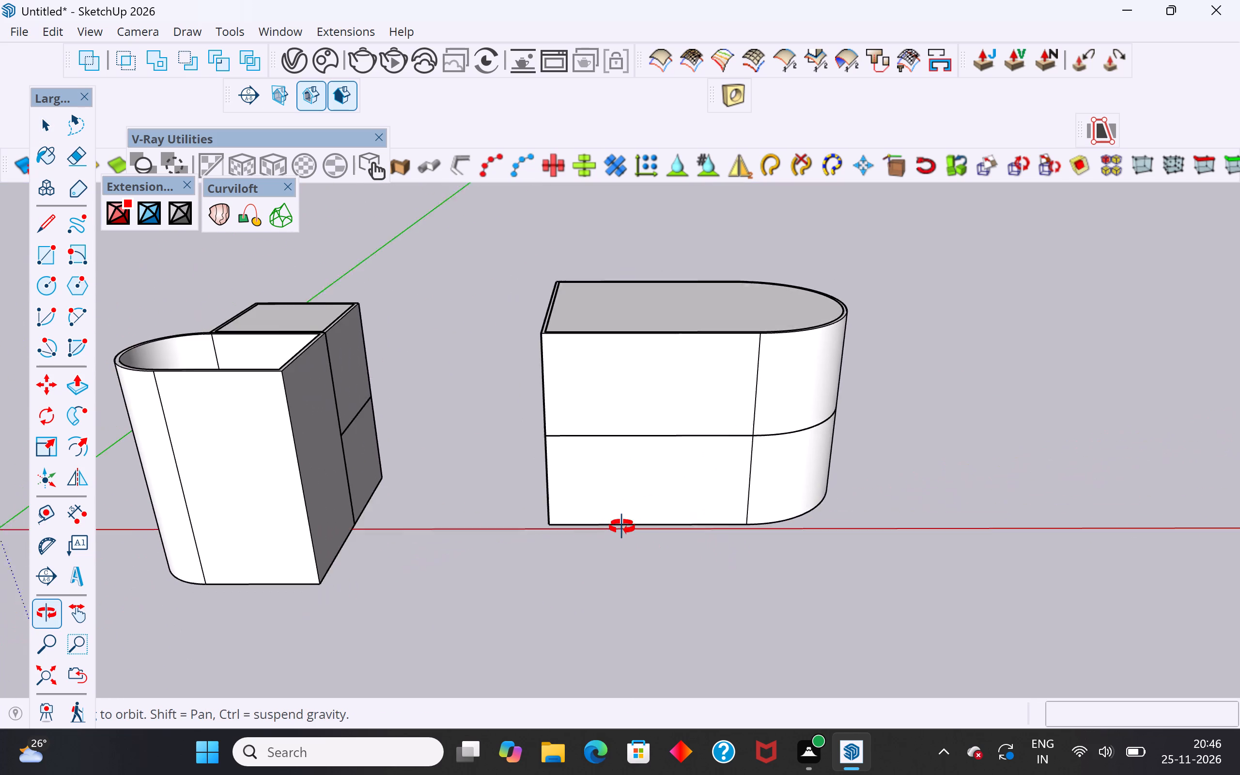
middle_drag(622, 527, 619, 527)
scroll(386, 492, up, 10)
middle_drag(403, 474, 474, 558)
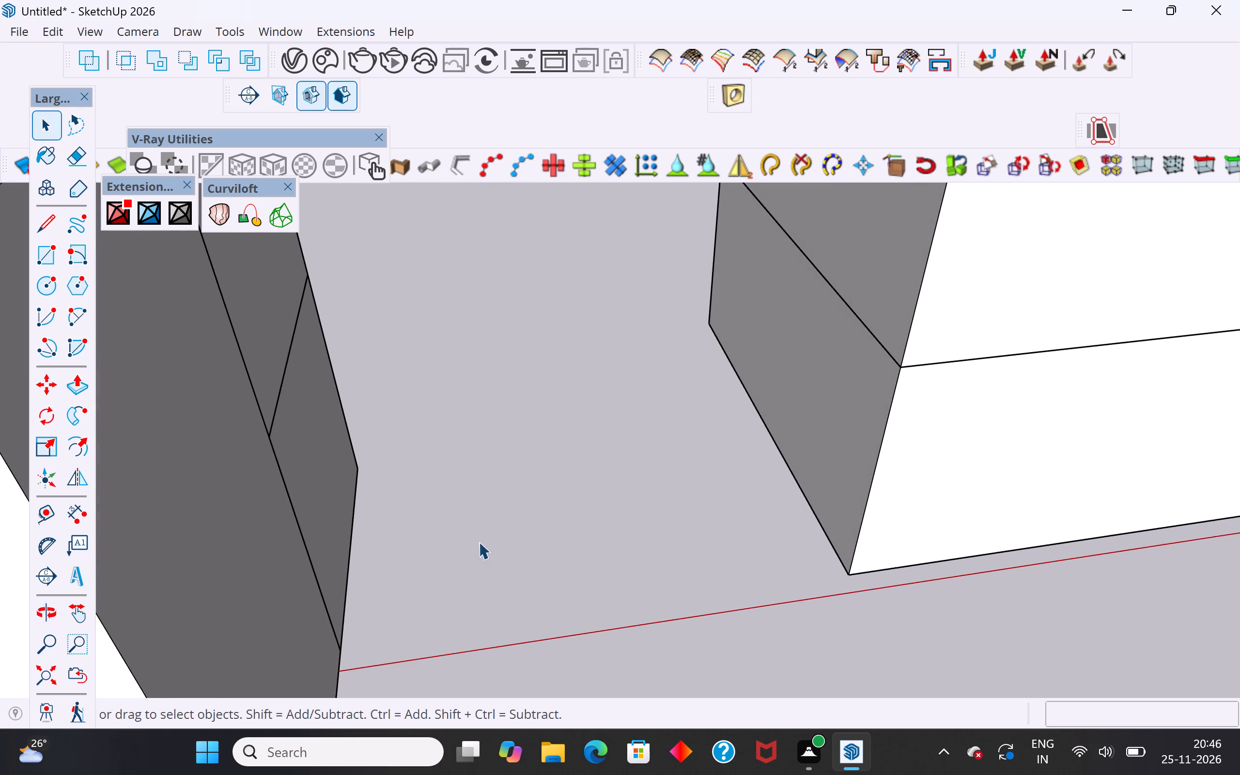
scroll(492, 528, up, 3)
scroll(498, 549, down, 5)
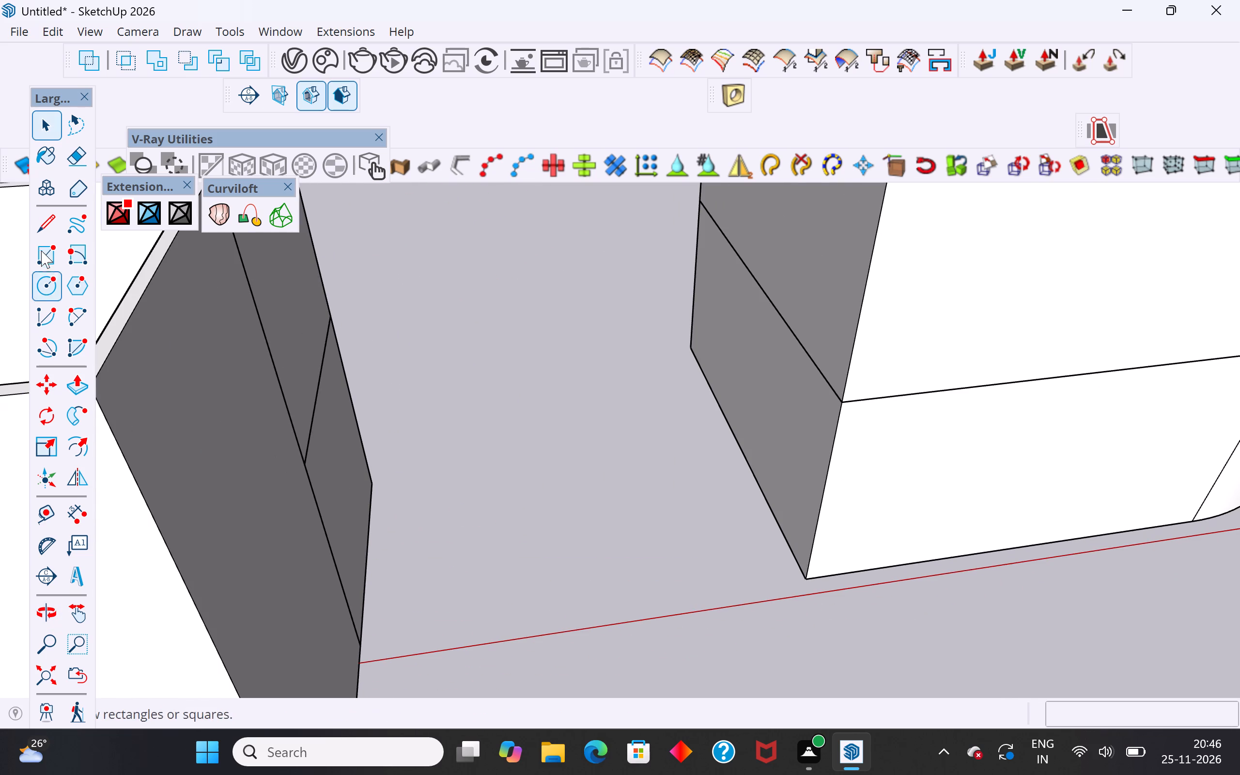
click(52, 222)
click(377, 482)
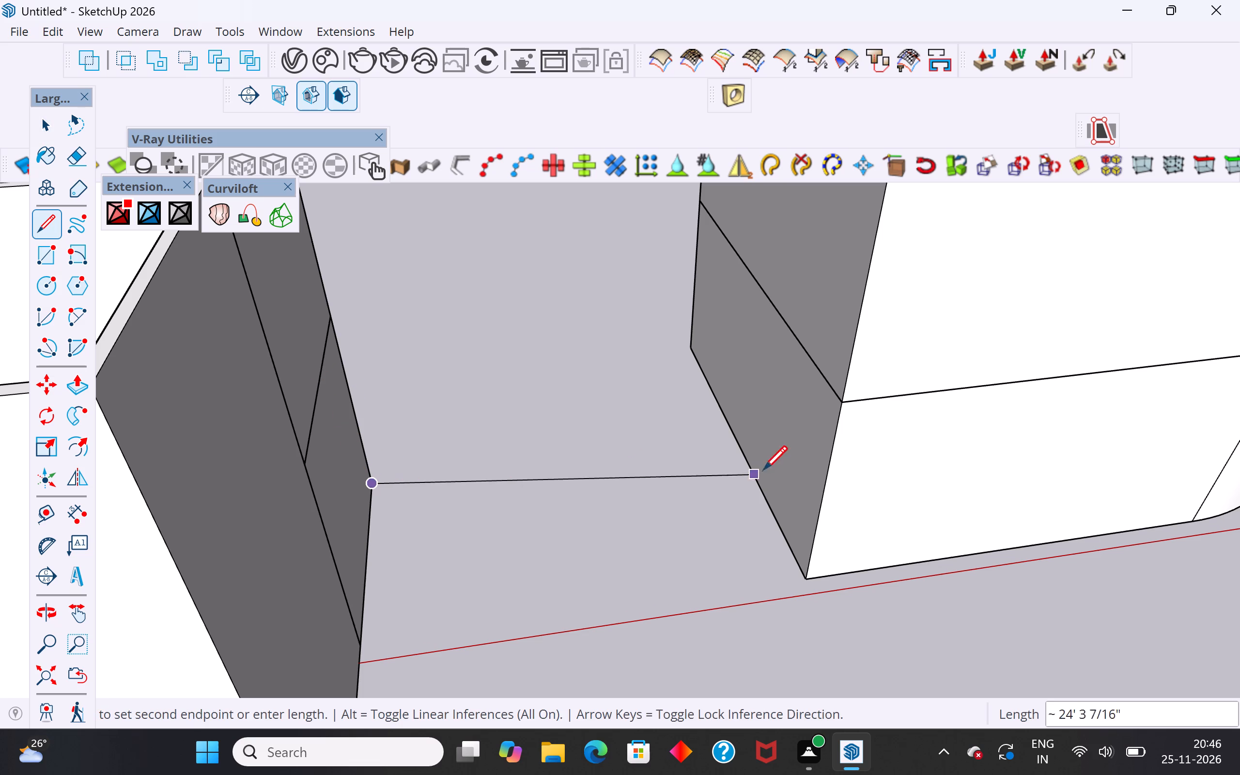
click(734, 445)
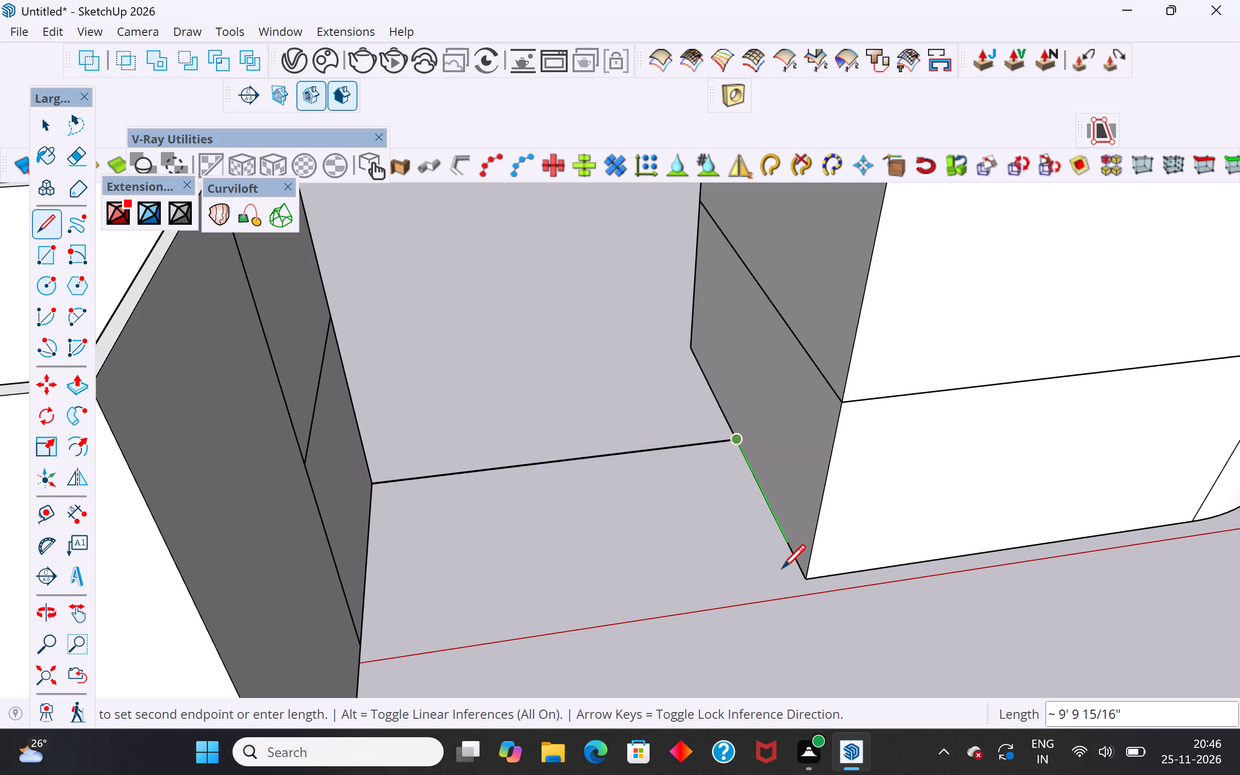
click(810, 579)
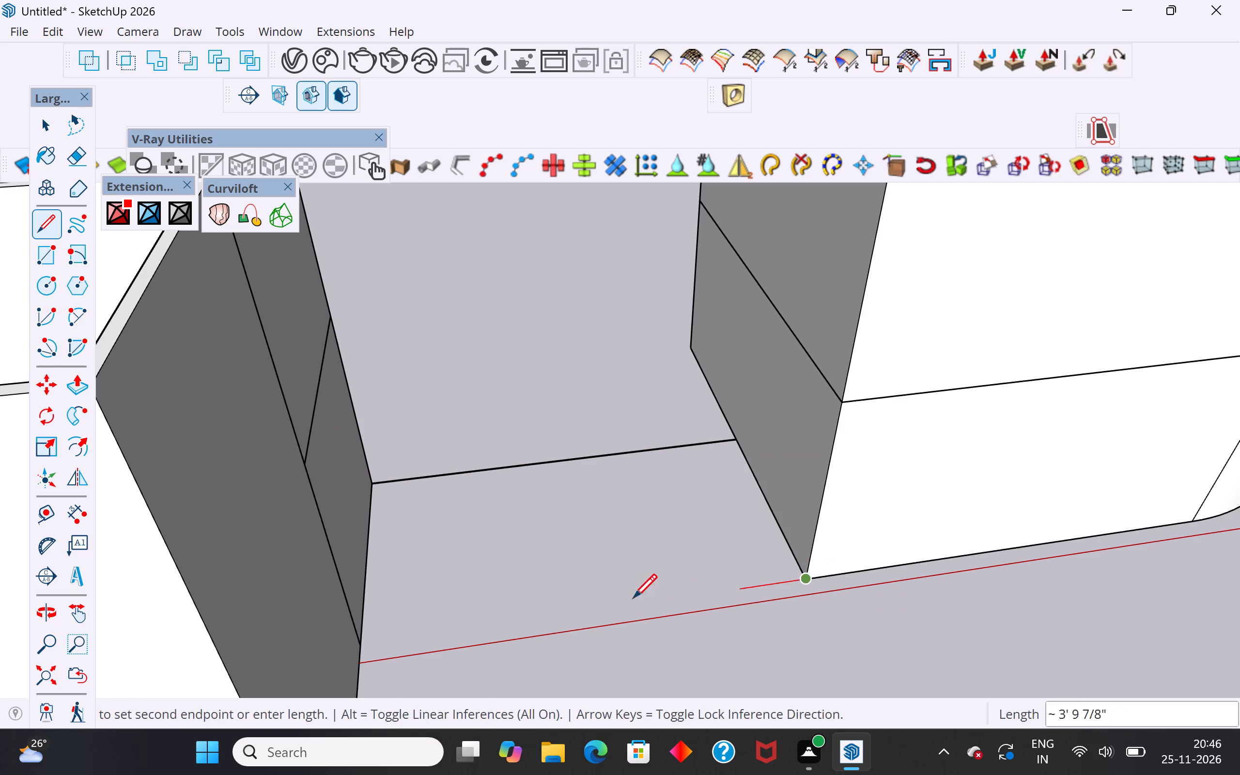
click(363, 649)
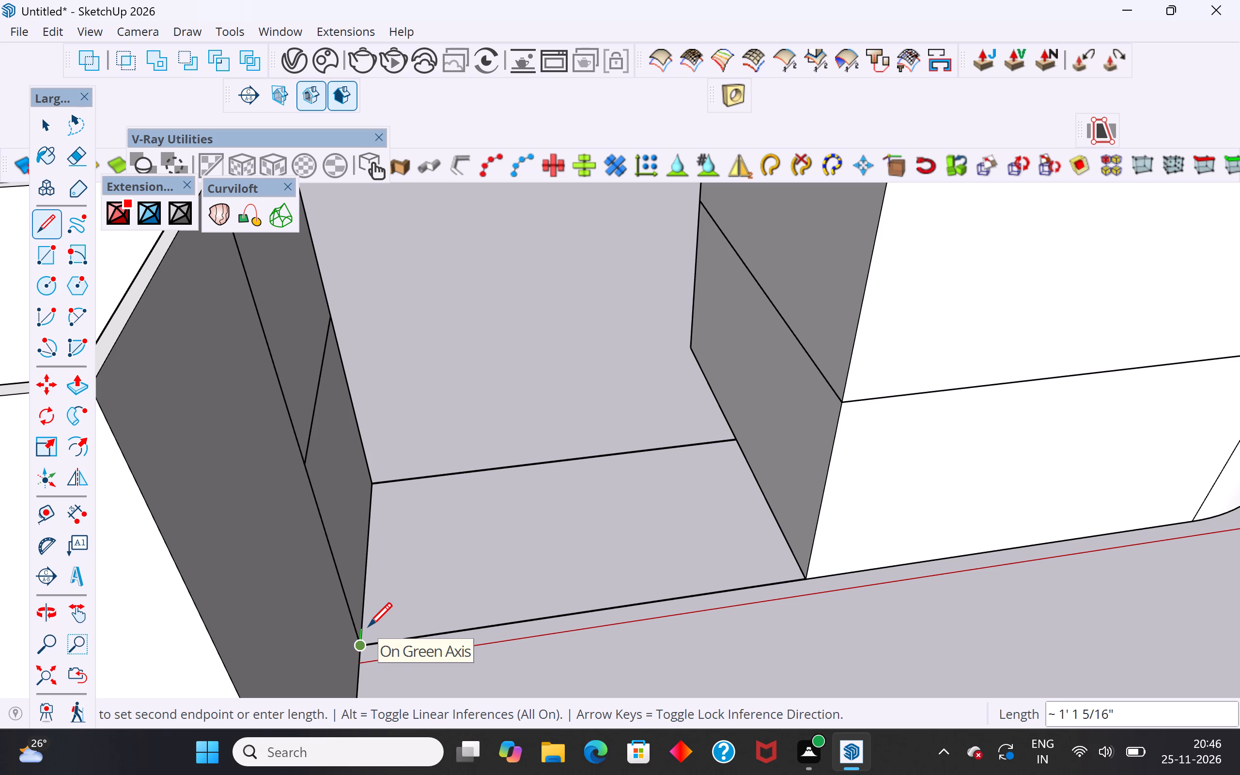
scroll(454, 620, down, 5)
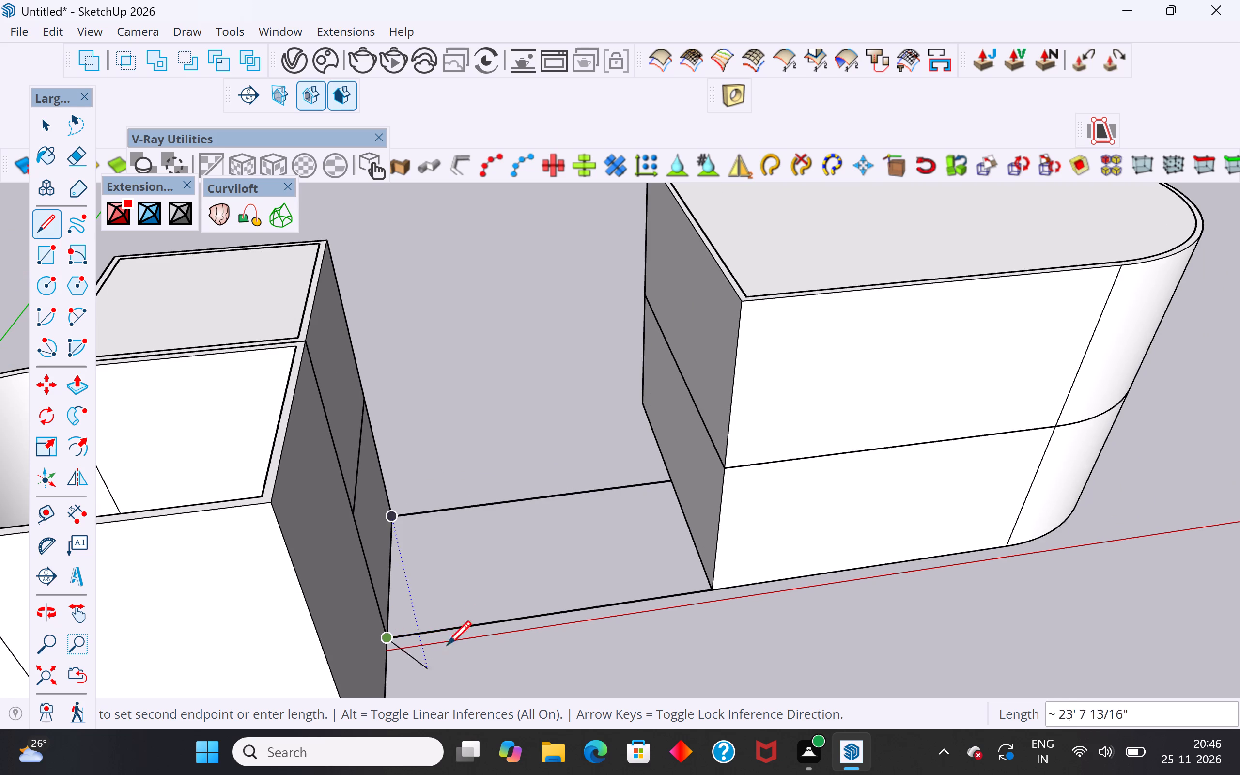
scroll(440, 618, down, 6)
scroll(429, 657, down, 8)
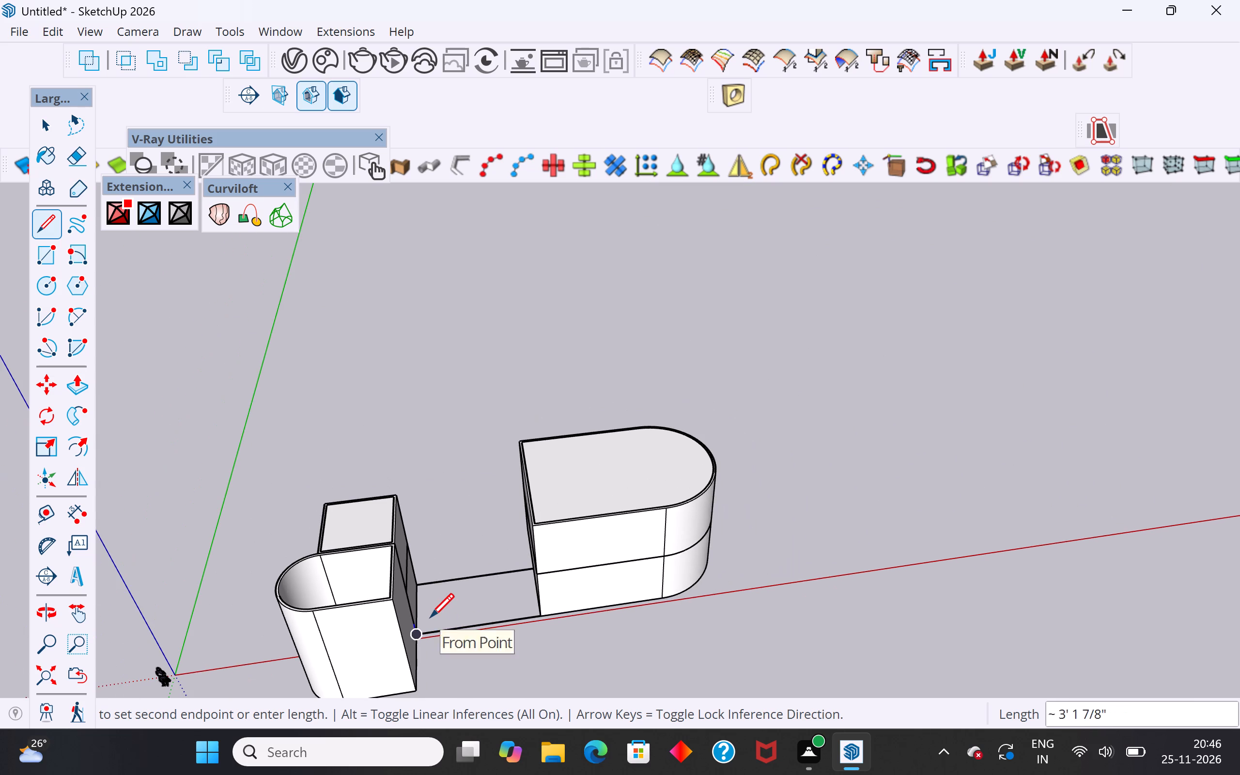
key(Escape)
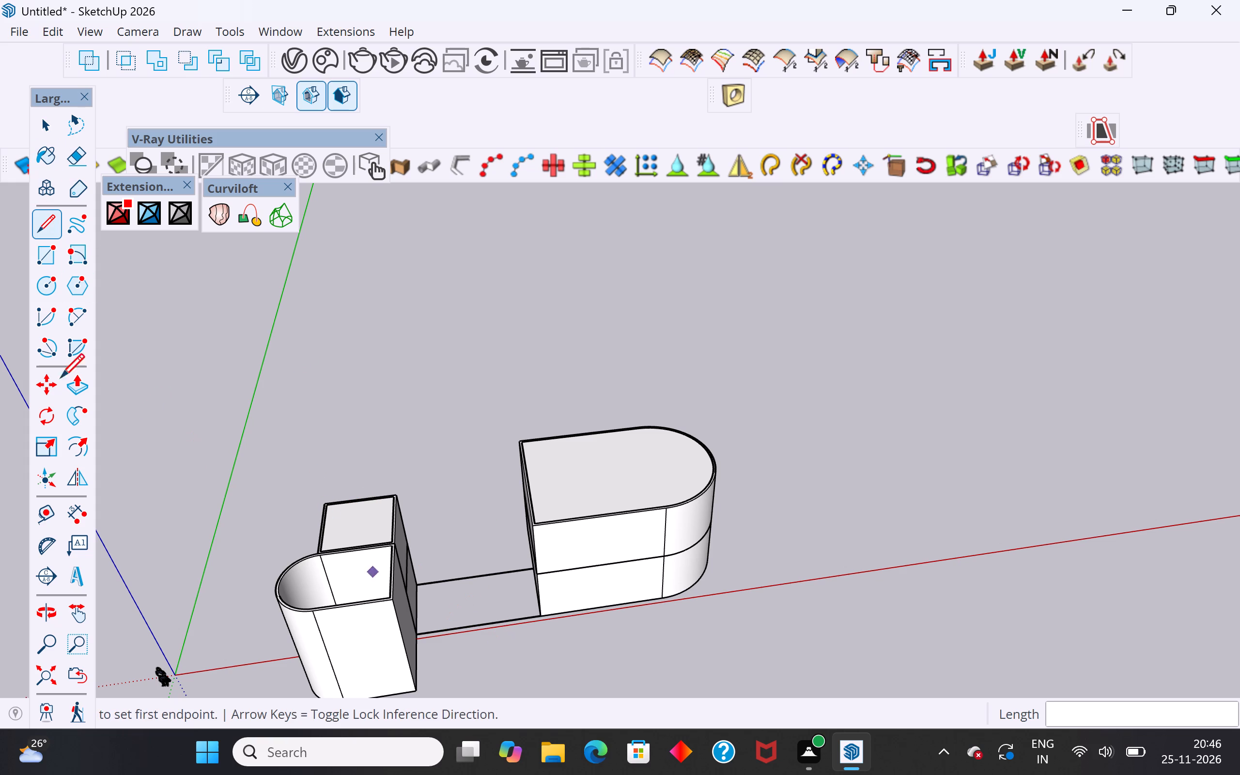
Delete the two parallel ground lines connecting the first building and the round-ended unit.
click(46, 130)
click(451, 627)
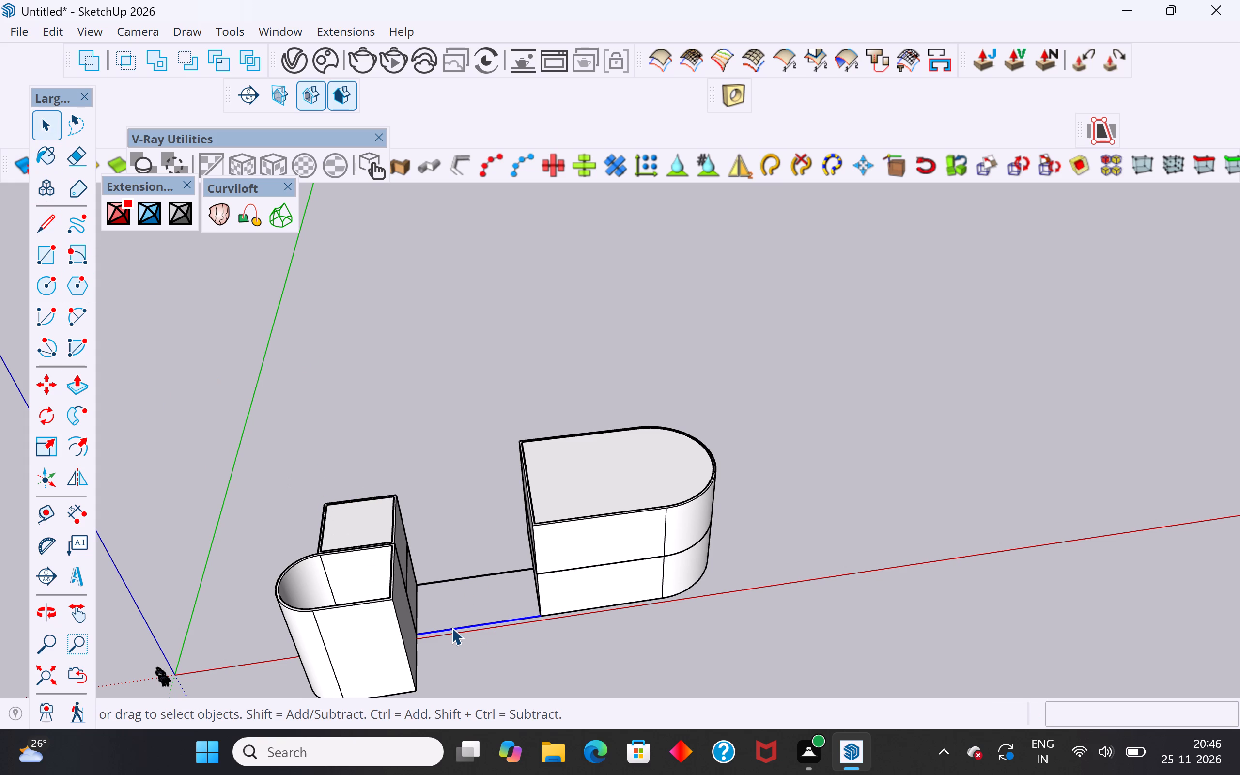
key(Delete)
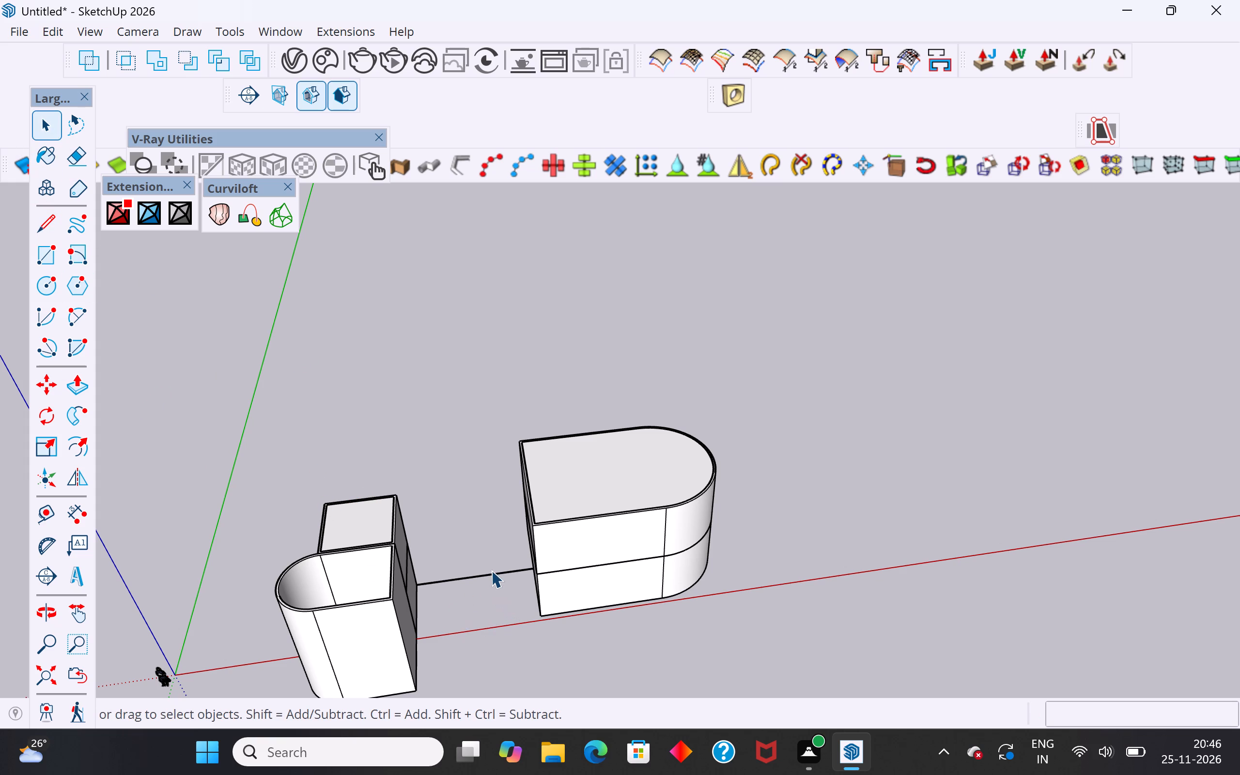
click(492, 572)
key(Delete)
Draw a 37' 8" by 24' ground rectangle from the round-ended unit's far bottom corner to the first building's near bottom corner.
scroll(484, 613, down, 1)
scroll(484, 613, up, 1)
middle_drag(484, 613, 482, 592)
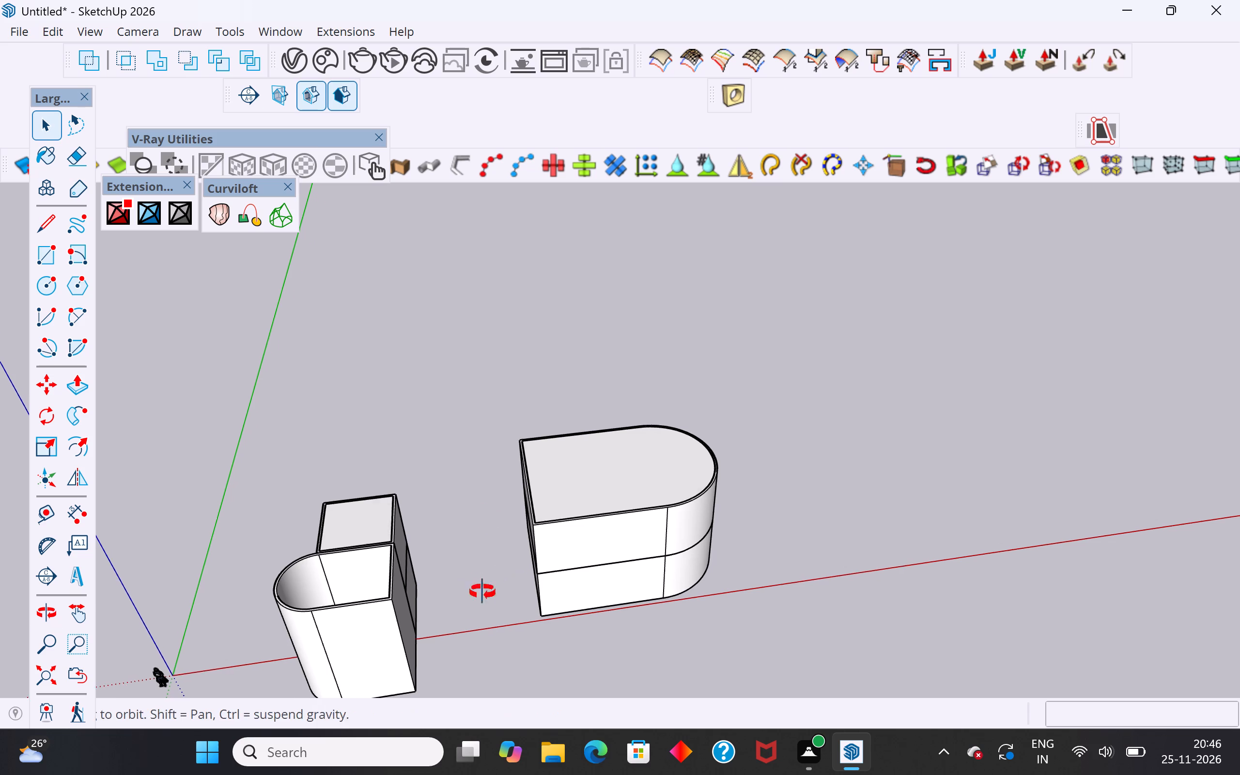
middle_drag(482, 592, 478, 455)
scroll(483, 644, up, 2)
scroll(768, 479, down, 3)
middle_drag(766, 493, 753, 527)
scroll(572, 602, up, 3)
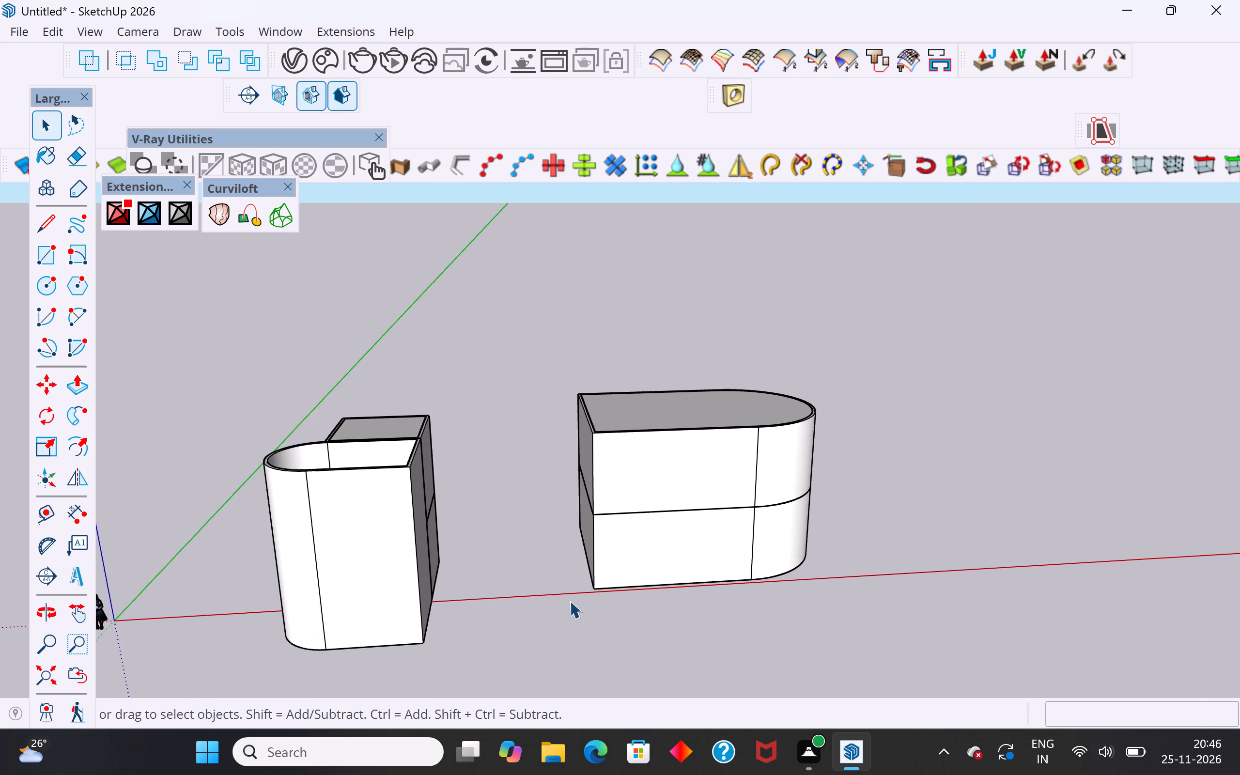
middle_drag(568, 586, 614, 562)
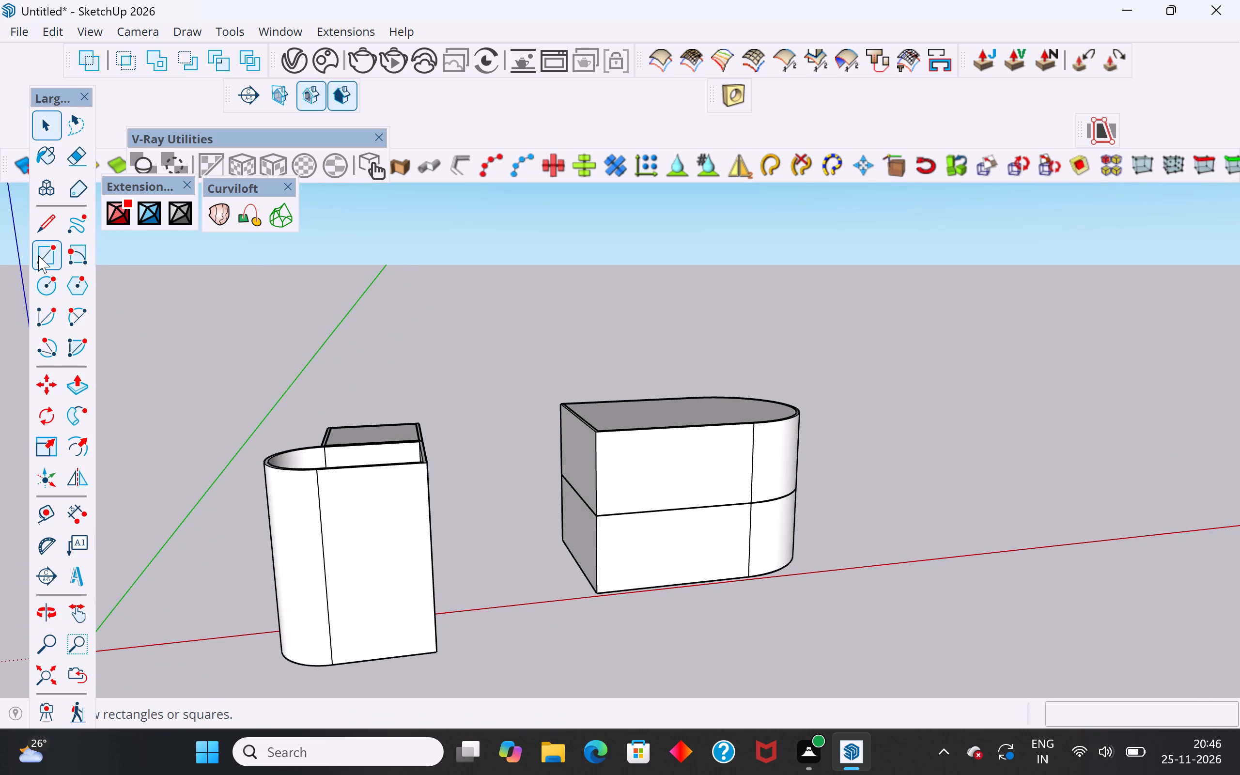
drag(38, 255, 46, 261)
scroll(499, 551, up, 6)
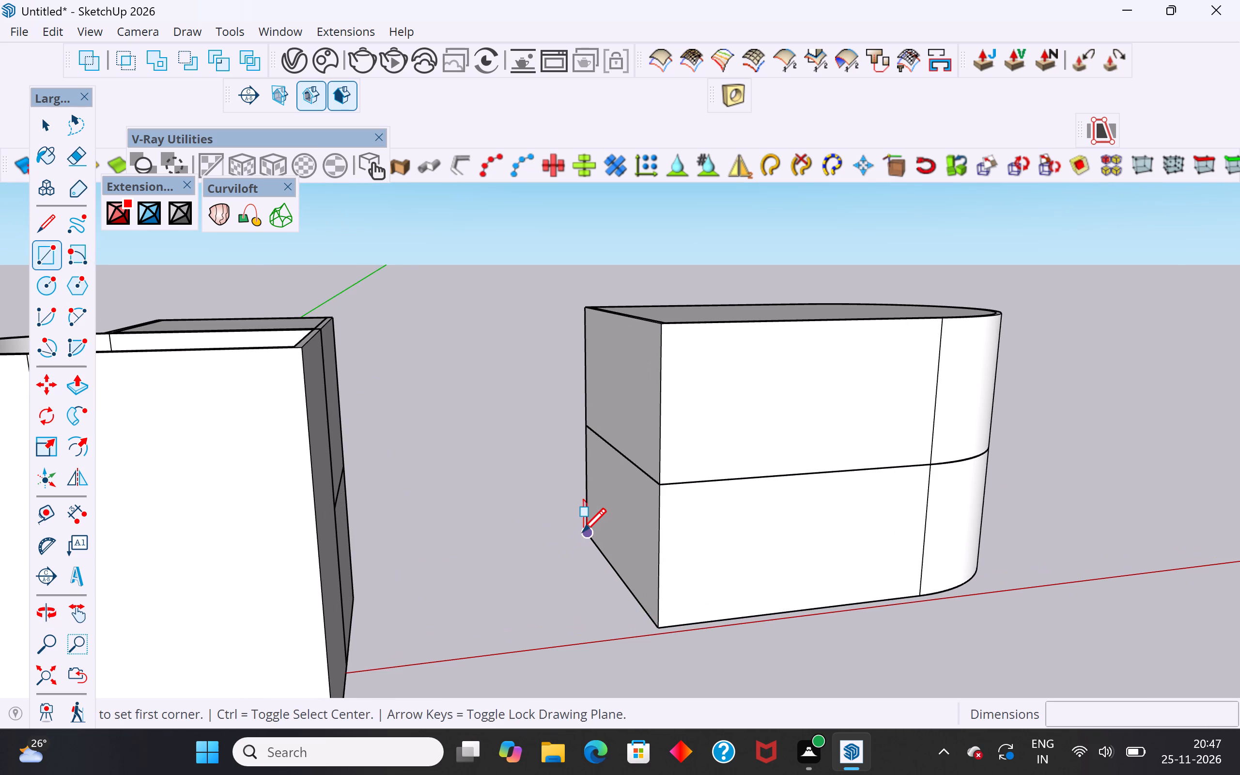
scroll(581, 536, up, 15)
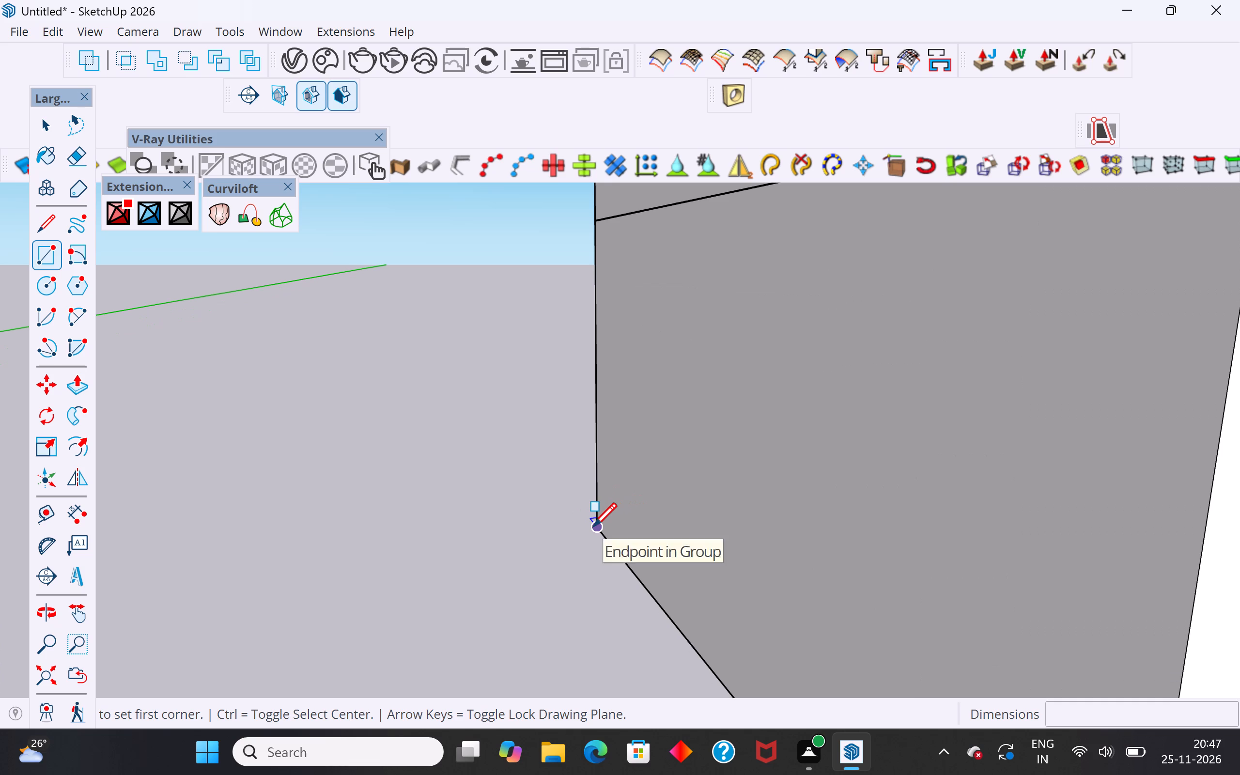
click(593, 529)
scroll(593, 529, down, 18)
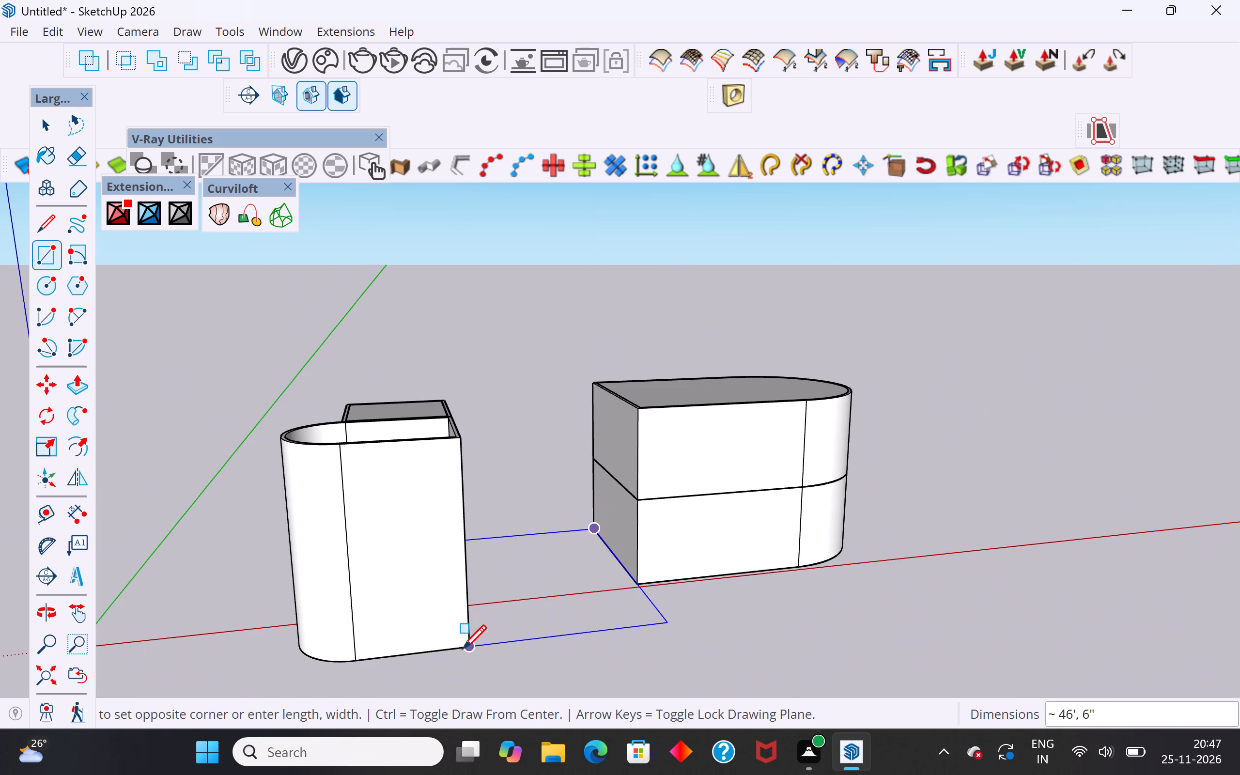
click(472, 649)
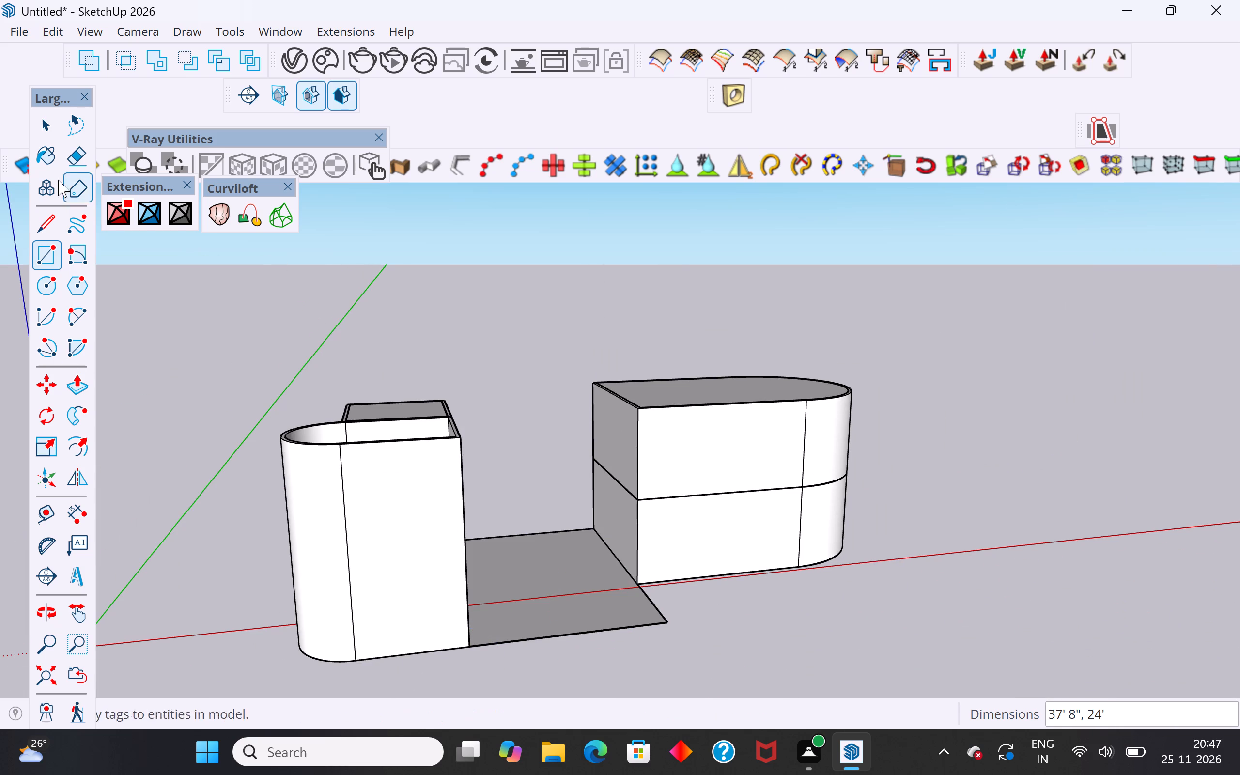
Extrude the rectangle between the two buildings upward 24' 6", level with the first building's top.
click(57, 123)
click(577, 617)
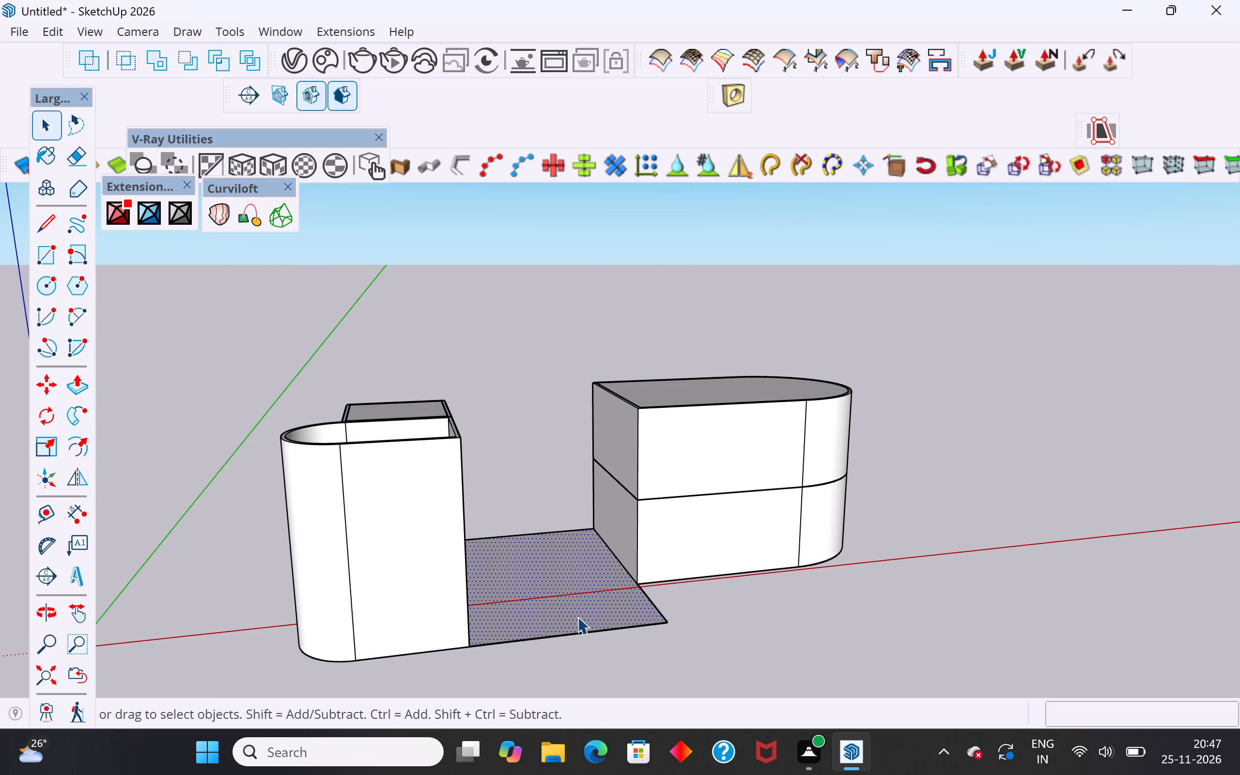
click(78, 378)
click(525, 625)
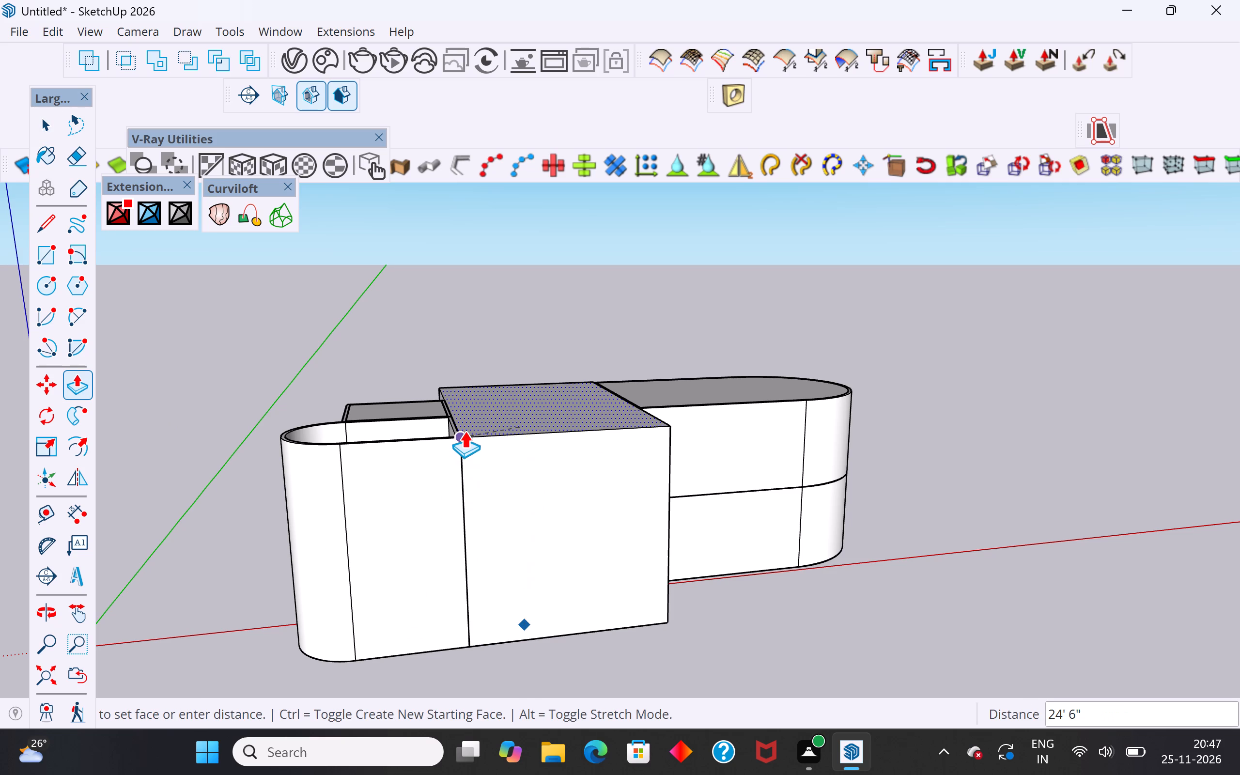
click(465, 431)
Draw a vertical half-circle arc with a 12' bulge across the middle block's front top edge, then clear the selection.
middle_drag(713, 569, 889, 713)
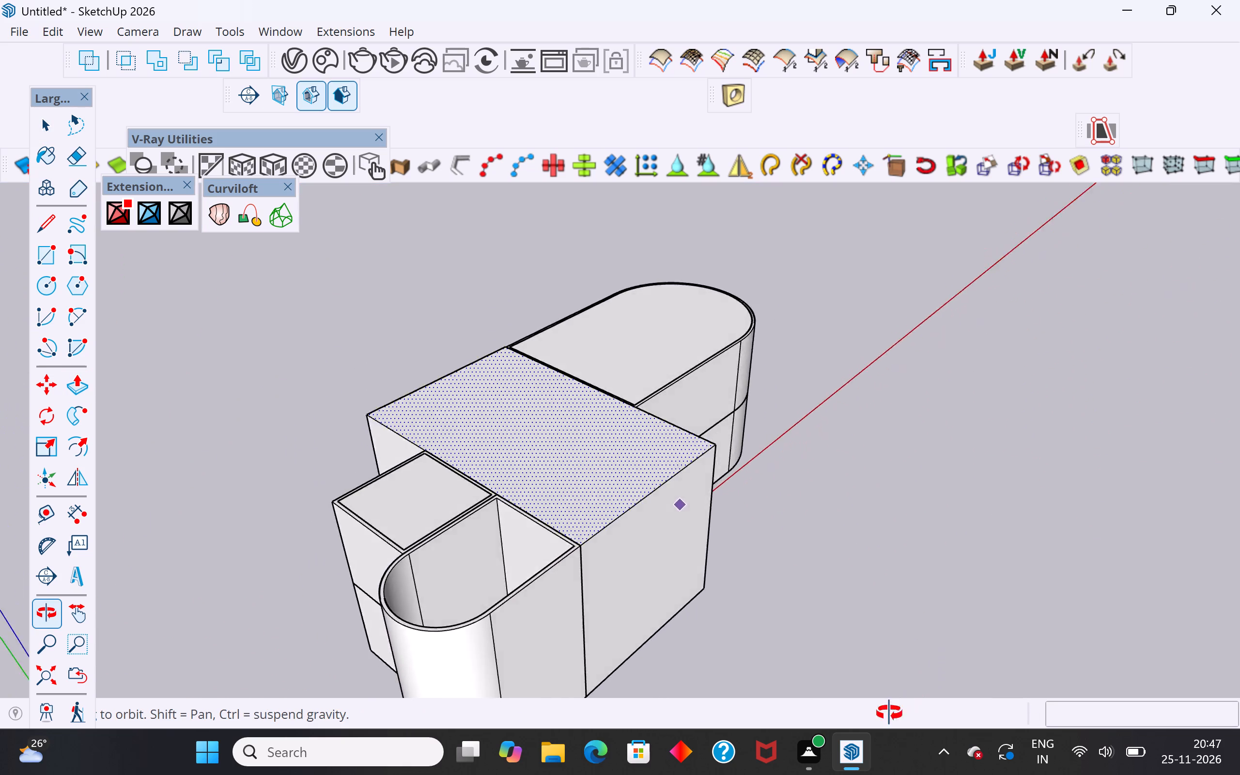
middle_drag(889, 713, 617, 542)
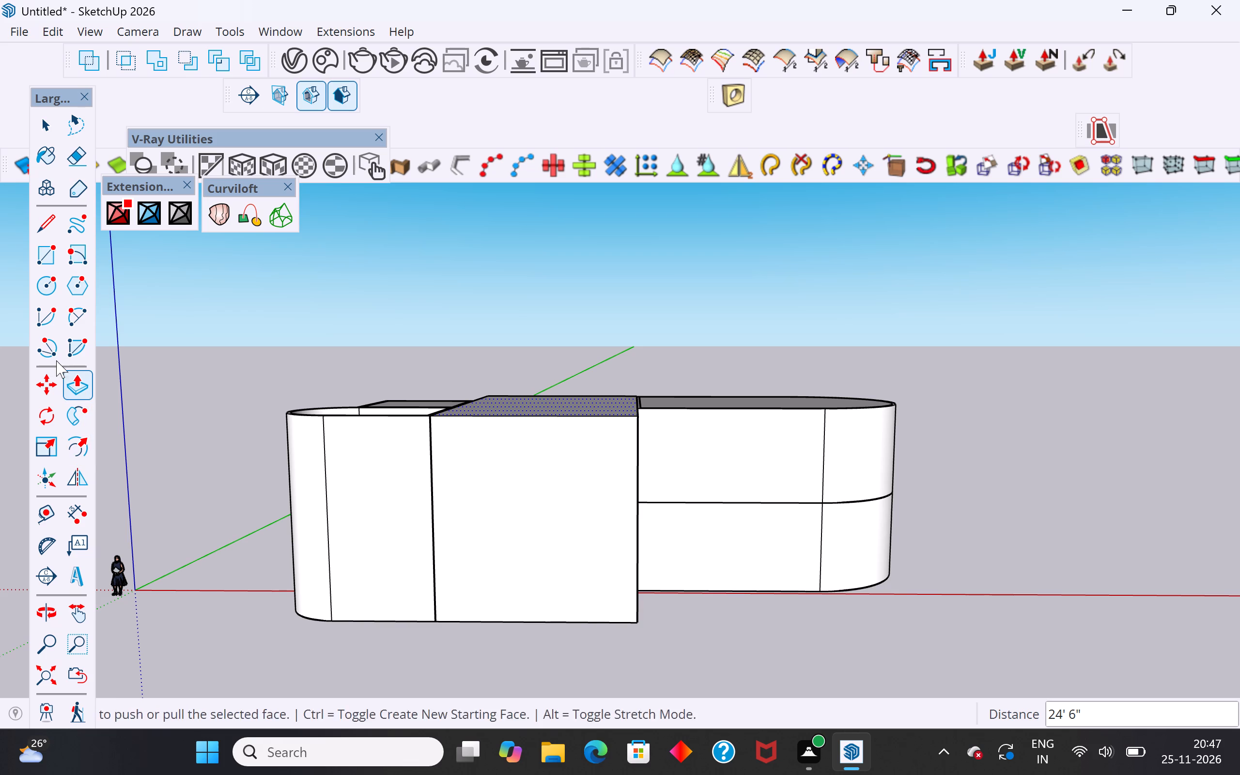
click(75, 317)
click(435, 420)
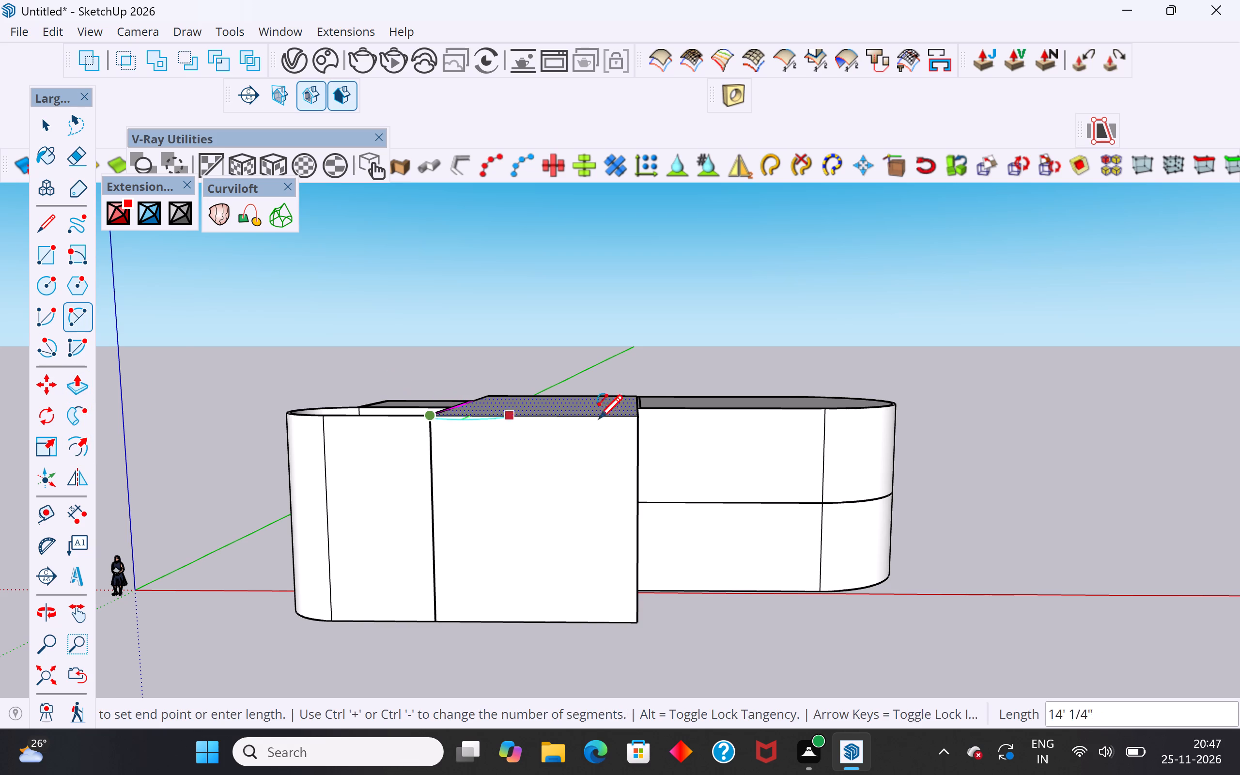
click(639, 421)
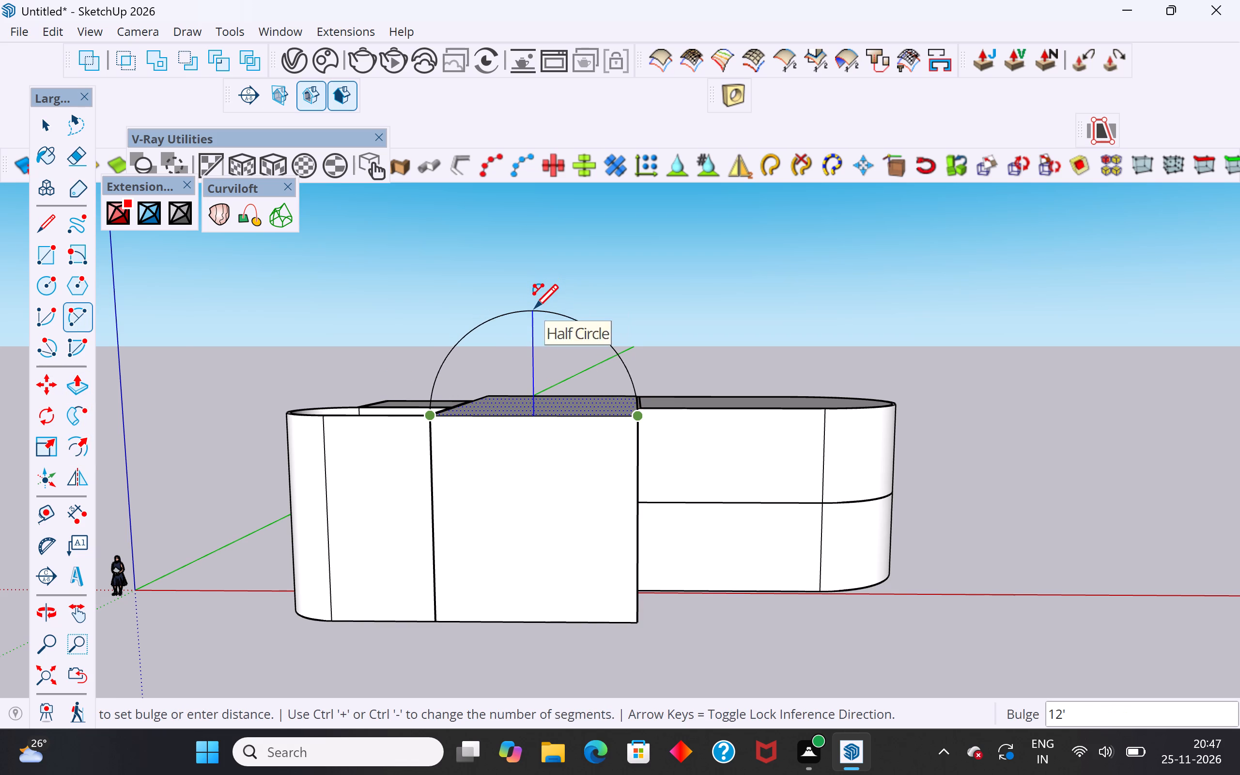
click(534, 310)
click(43, 124)
click(214, 347)
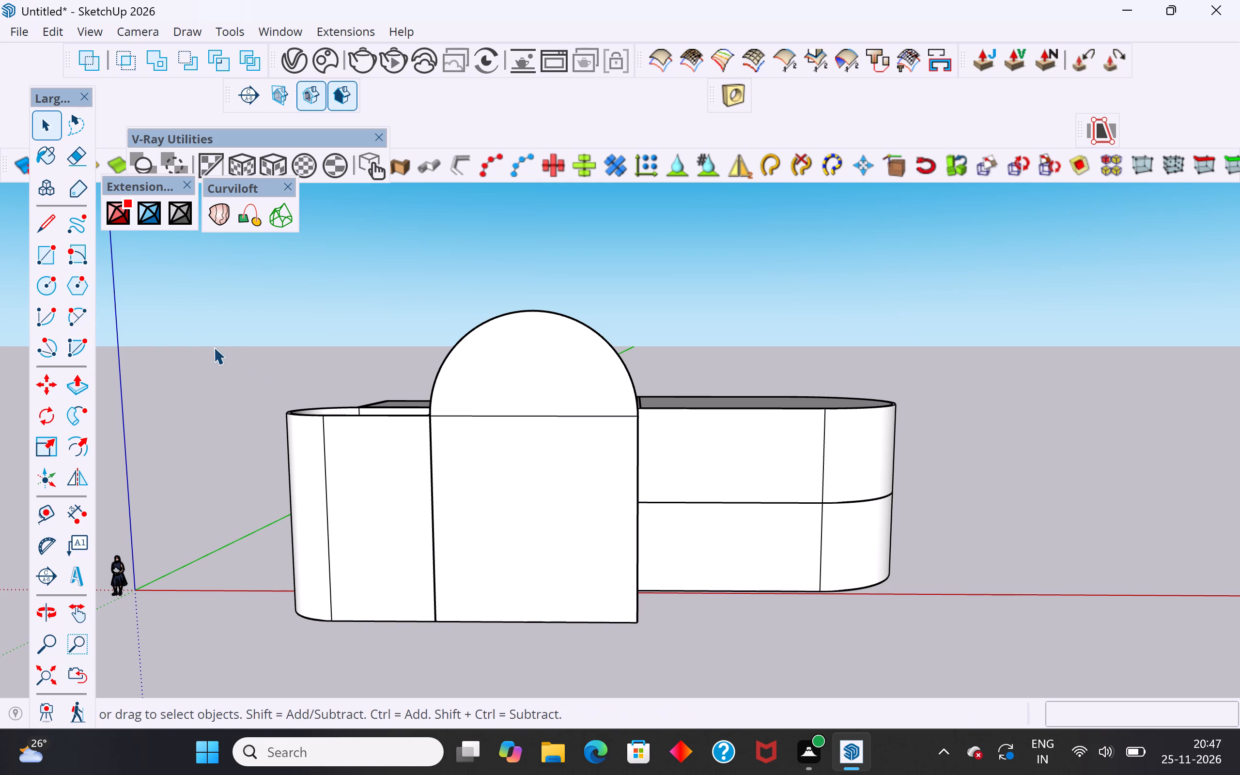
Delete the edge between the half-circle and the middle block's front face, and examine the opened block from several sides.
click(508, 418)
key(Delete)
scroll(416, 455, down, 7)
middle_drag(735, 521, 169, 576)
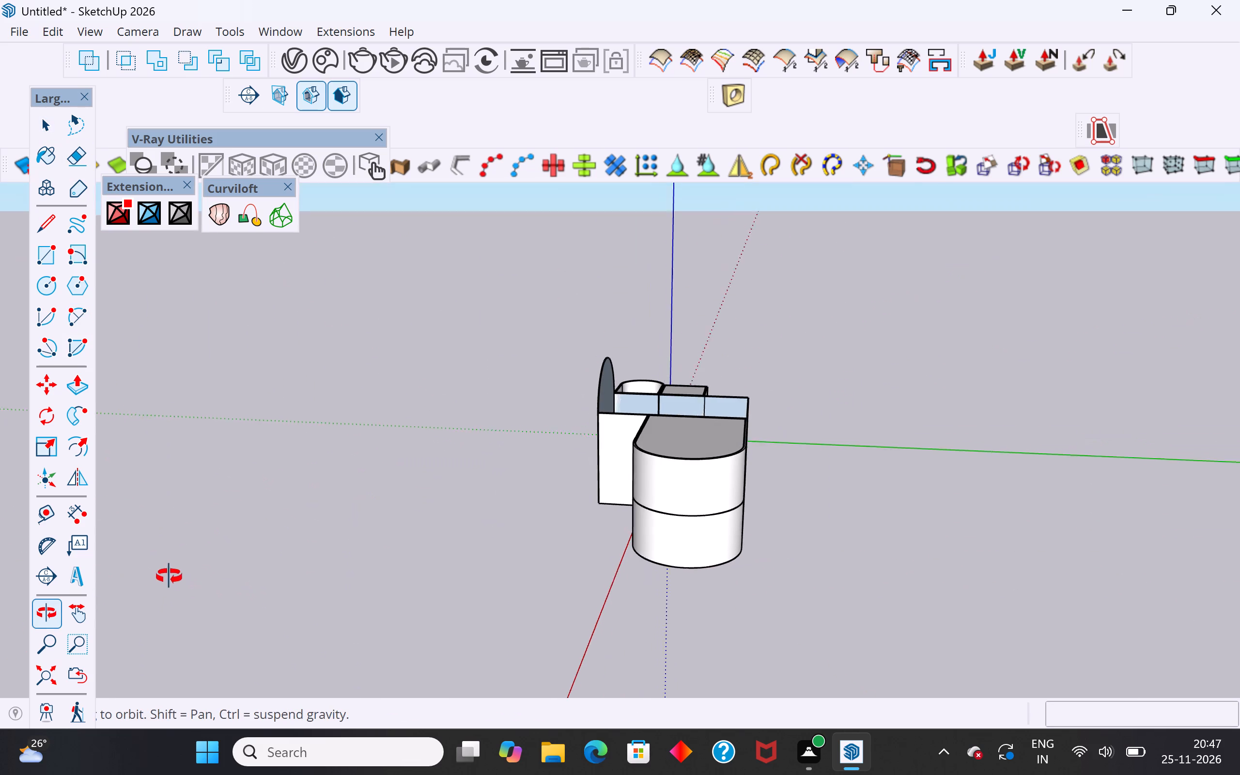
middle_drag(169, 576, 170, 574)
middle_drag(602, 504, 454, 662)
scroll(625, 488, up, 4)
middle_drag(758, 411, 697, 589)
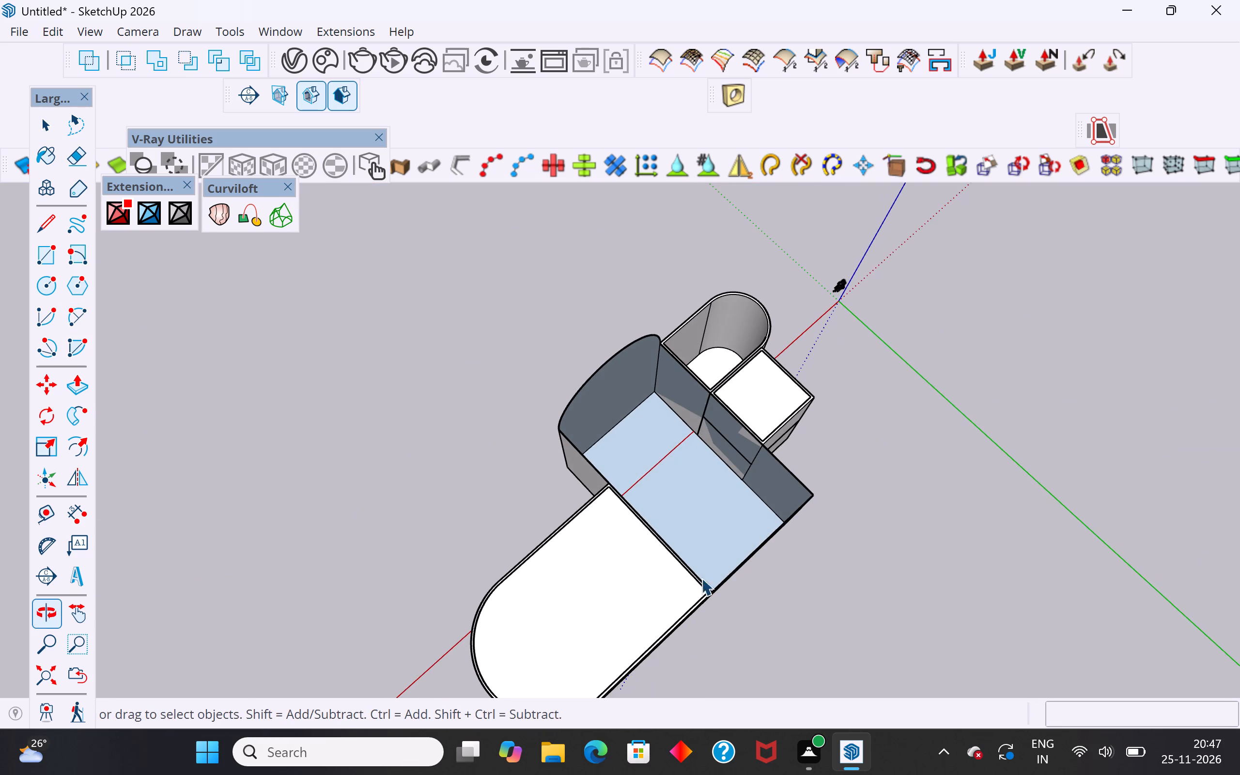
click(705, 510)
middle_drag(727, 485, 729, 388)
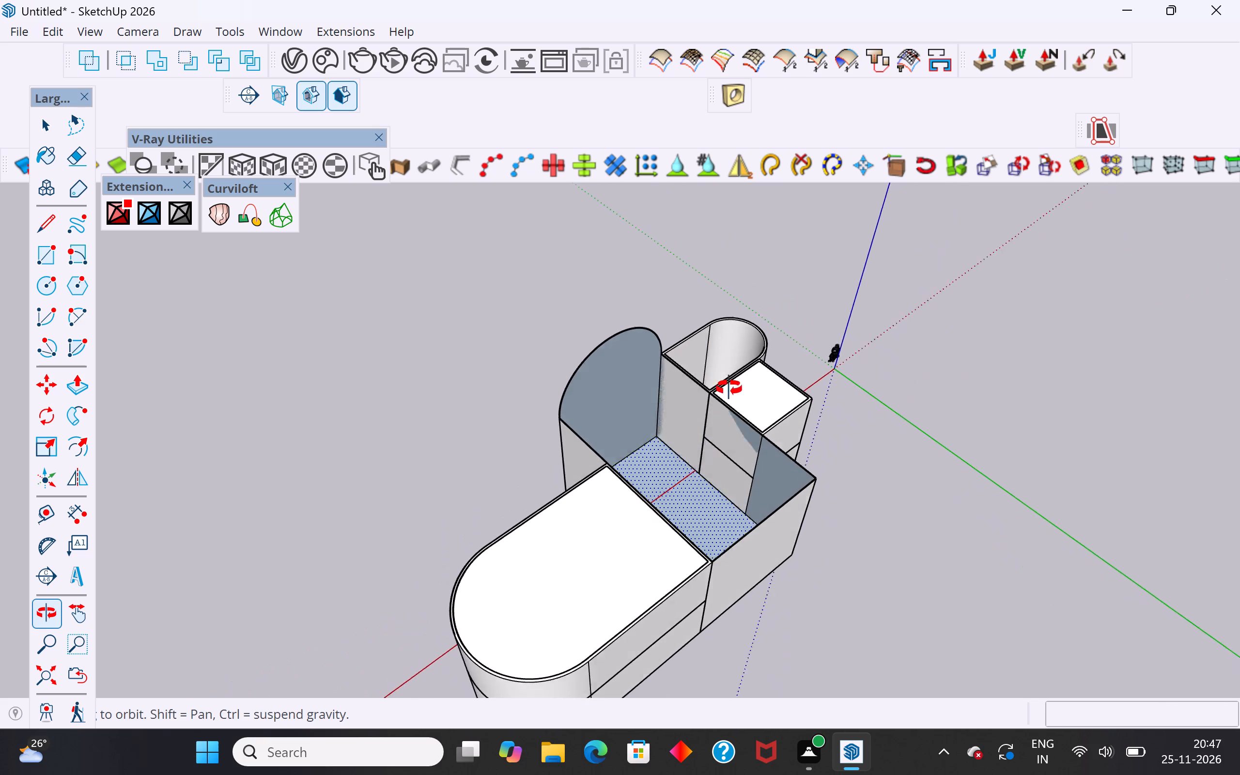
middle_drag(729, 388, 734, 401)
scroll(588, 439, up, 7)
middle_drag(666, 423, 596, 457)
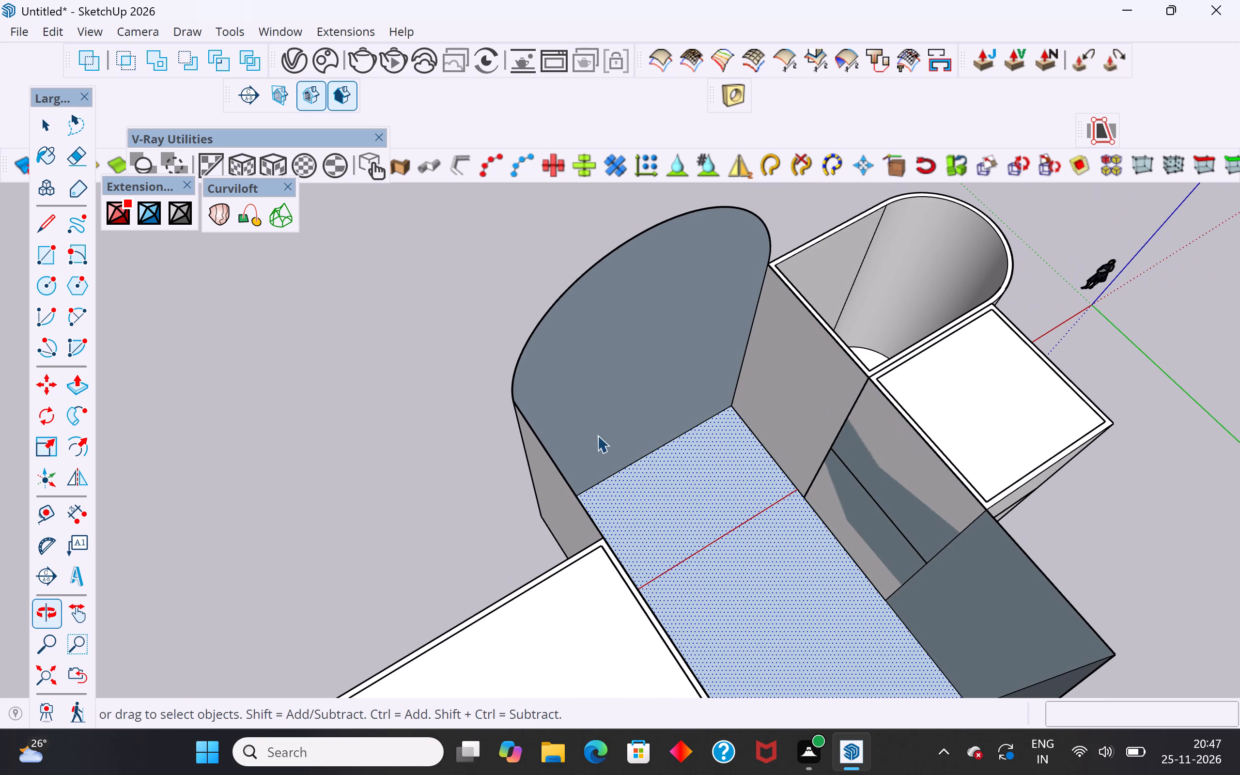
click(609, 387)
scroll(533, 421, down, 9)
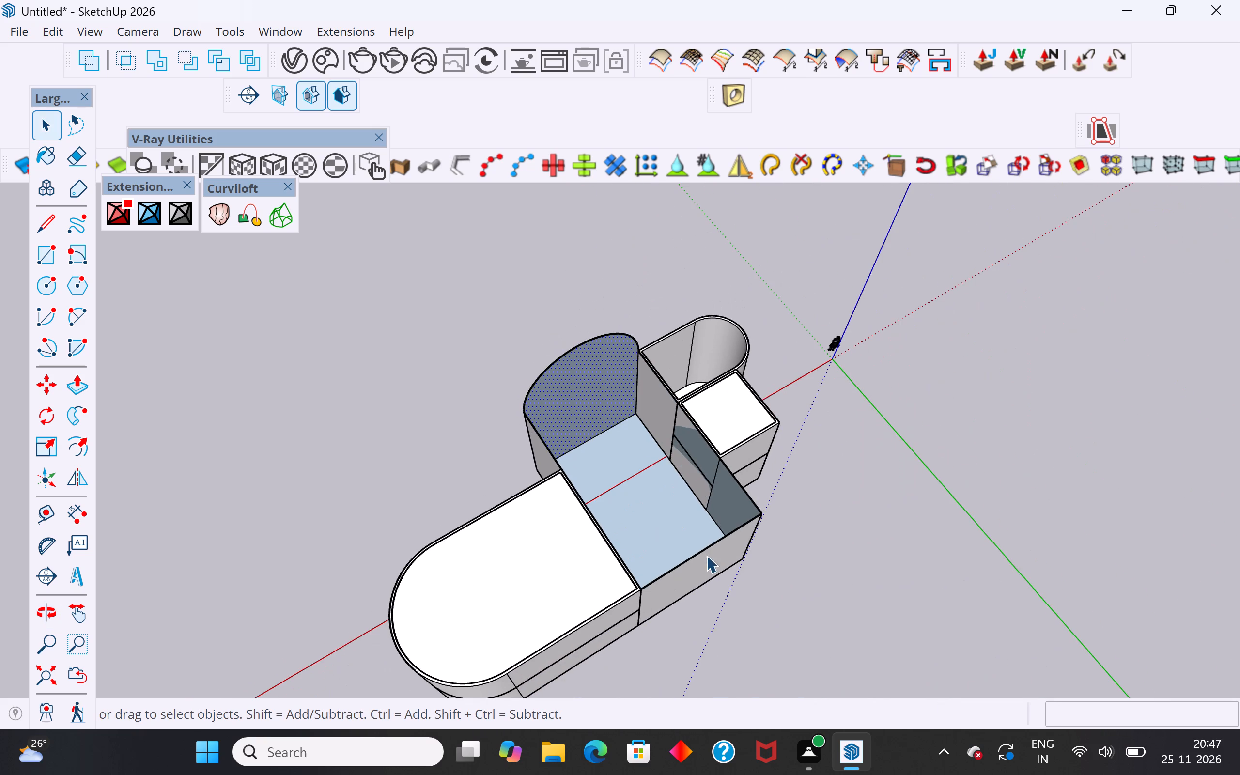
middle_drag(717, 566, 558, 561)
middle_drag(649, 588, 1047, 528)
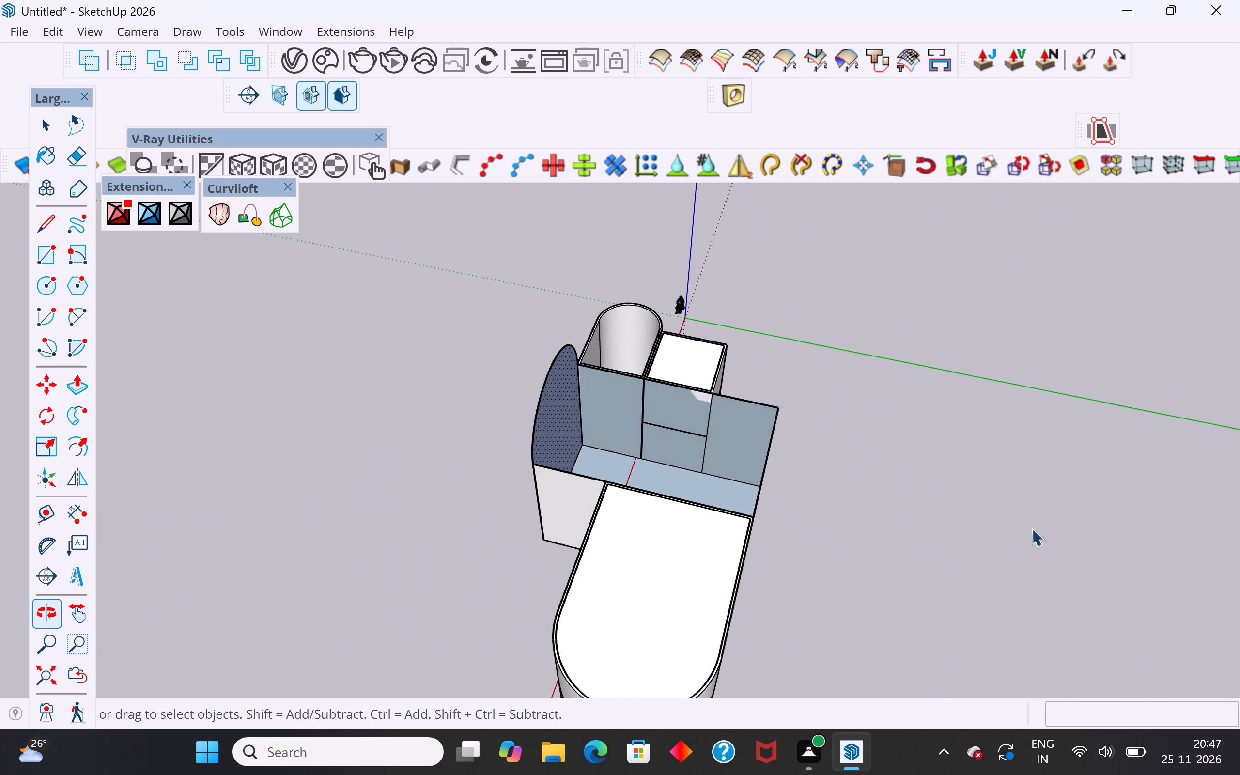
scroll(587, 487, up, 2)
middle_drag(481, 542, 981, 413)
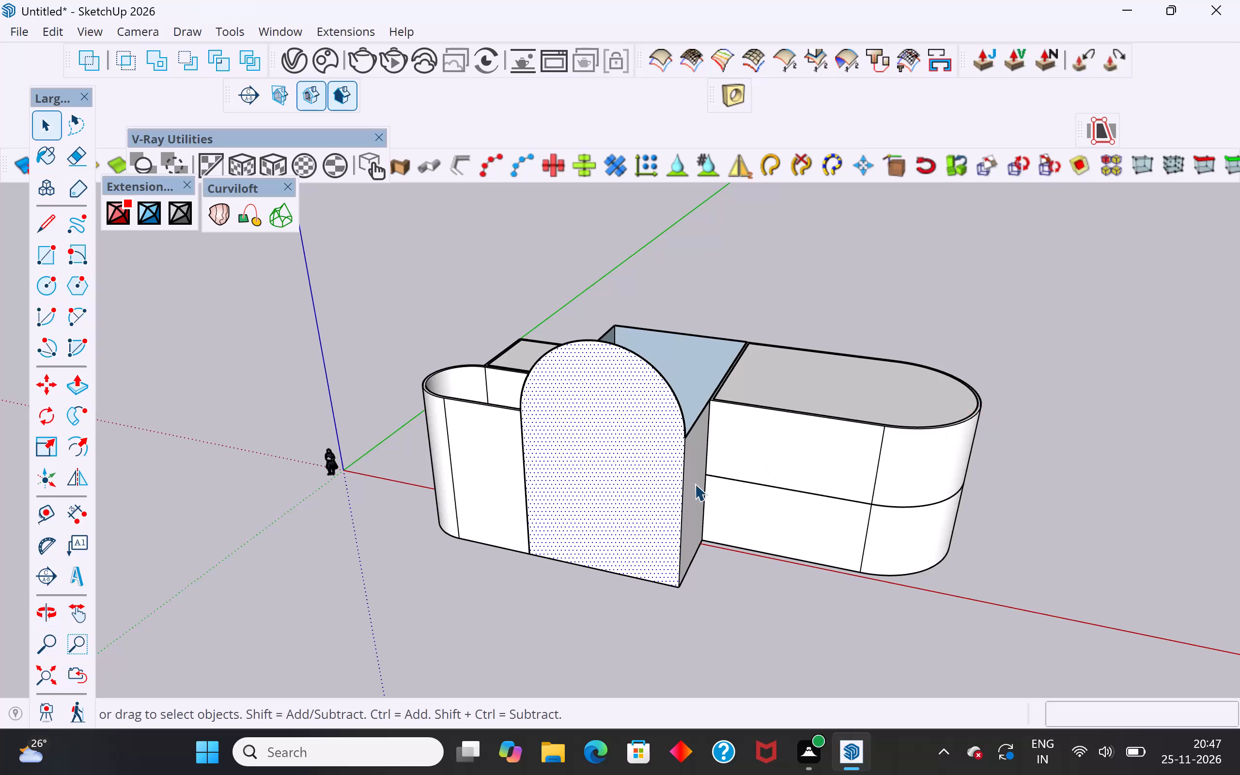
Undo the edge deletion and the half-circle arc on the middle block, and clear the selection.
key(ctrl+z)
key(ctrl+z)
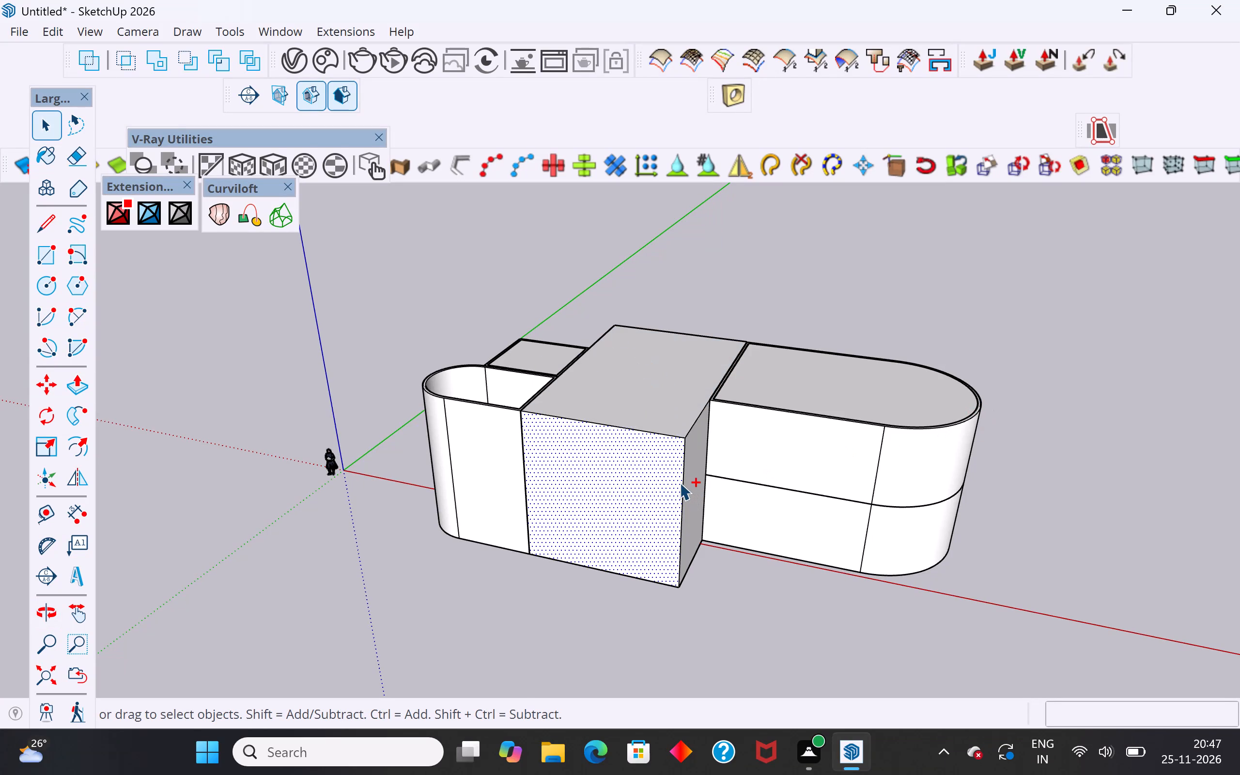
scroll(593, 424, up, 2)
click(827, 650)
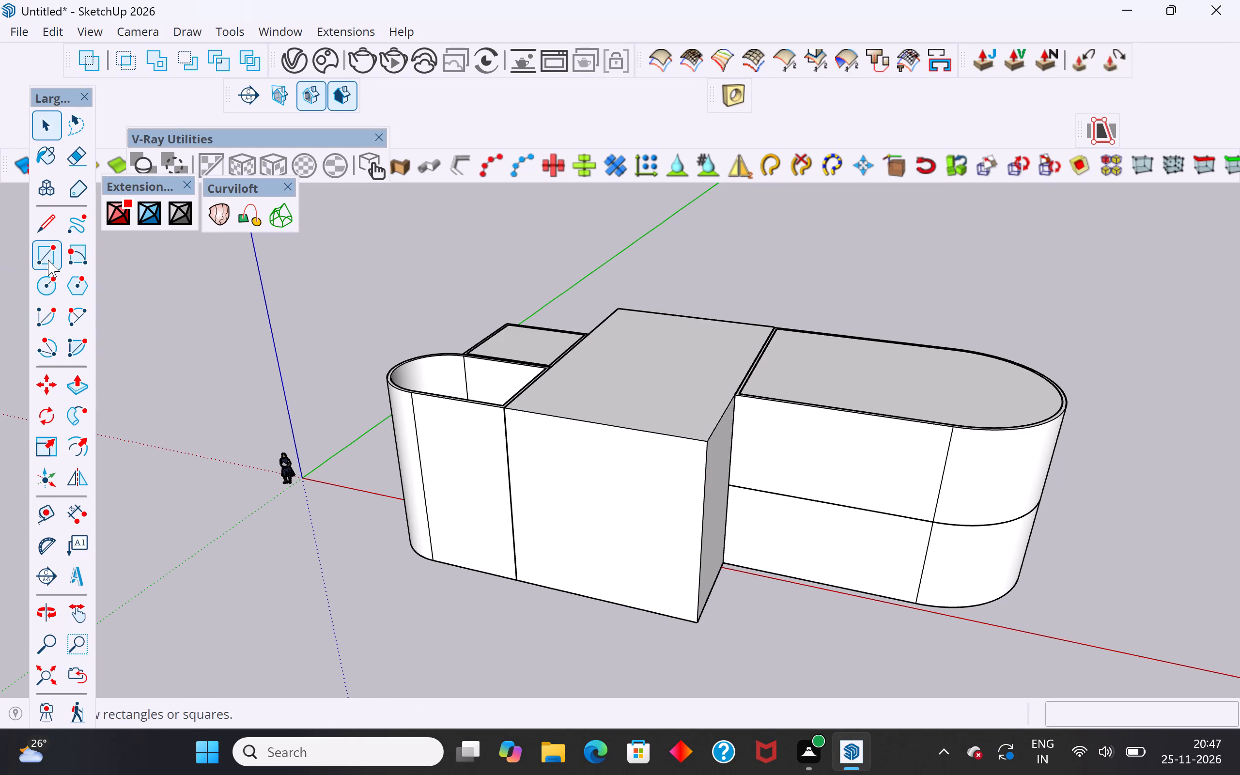
Draw a vertical half-circle arc with a 12' bulge across the middle block's front top edge.
click(84, 313)
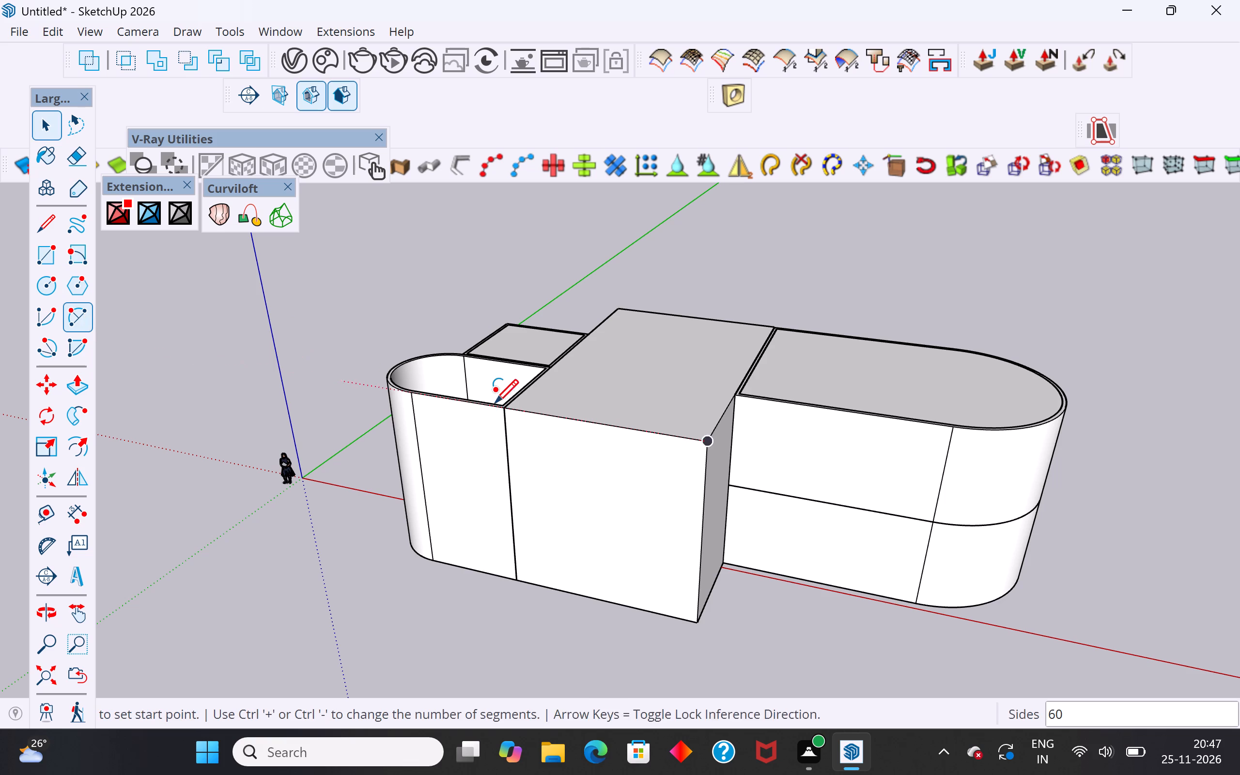
click(506, 409)
click(705, 441)
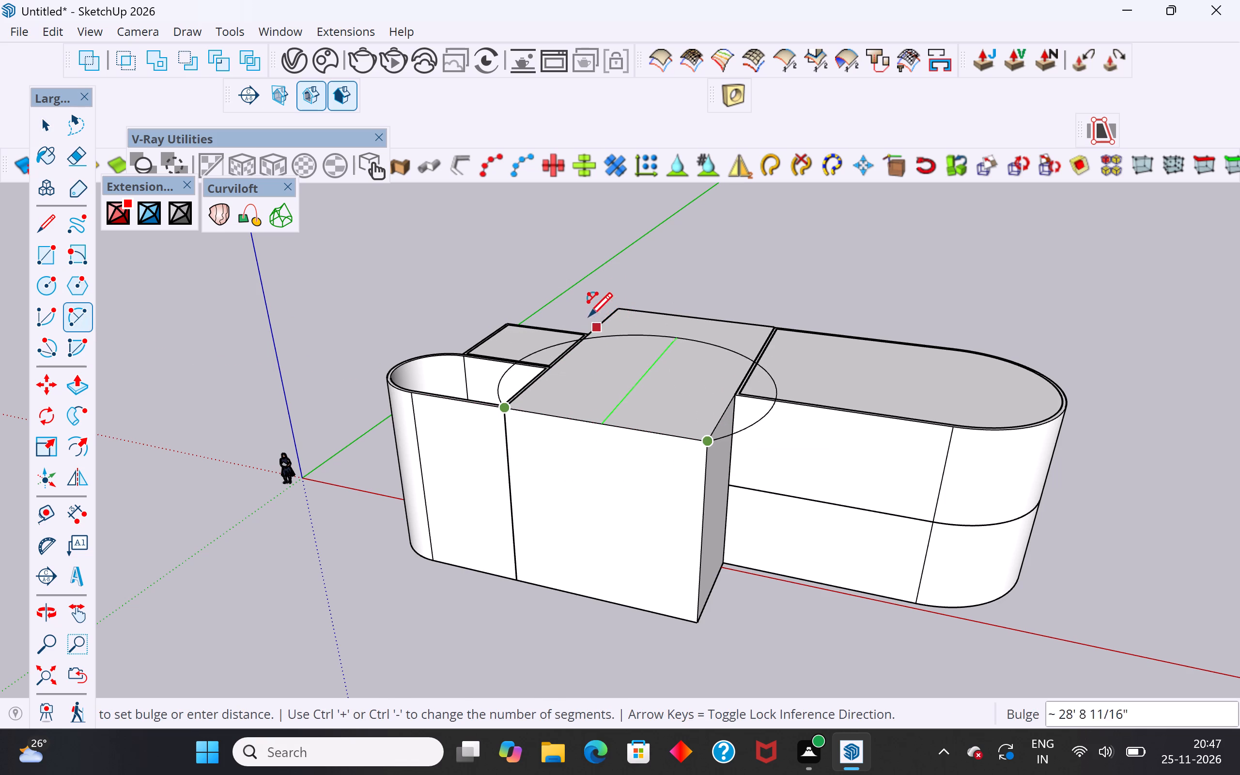
middle_drag(679, 417, 299, 396)
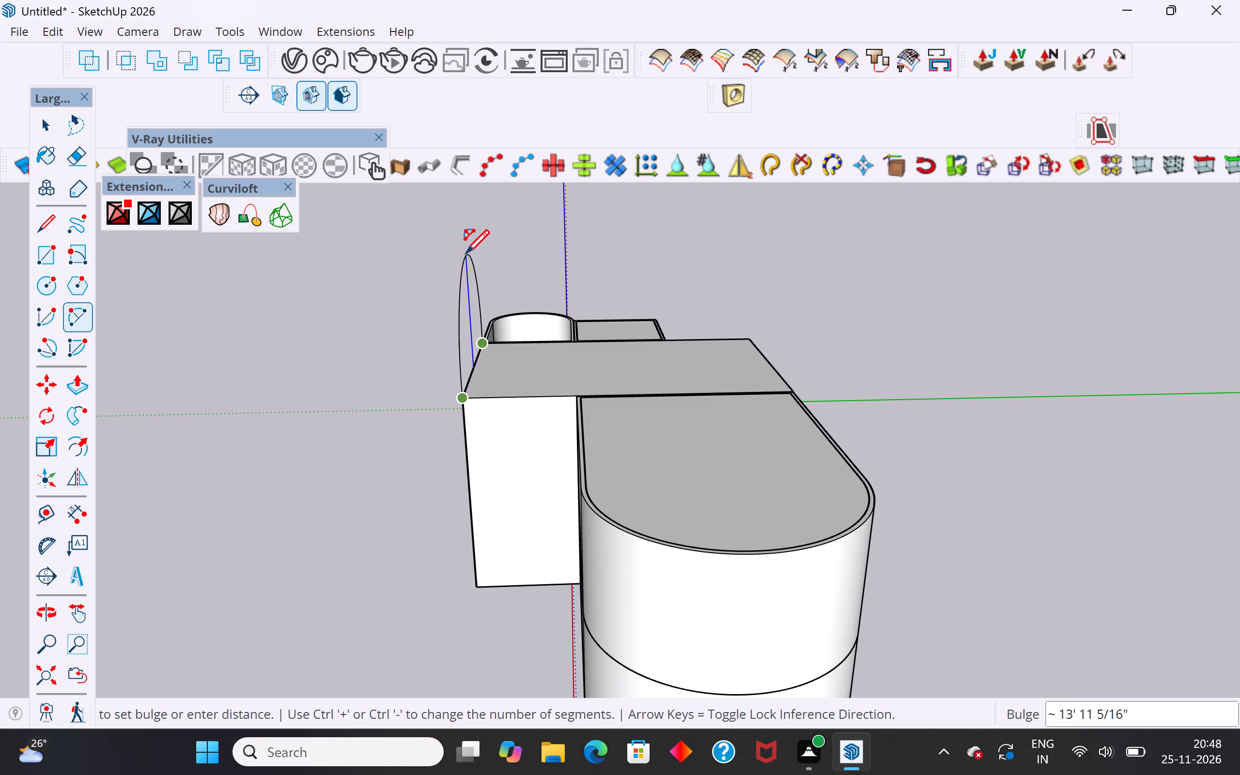
middle_drag(465, 338, 992, 289)
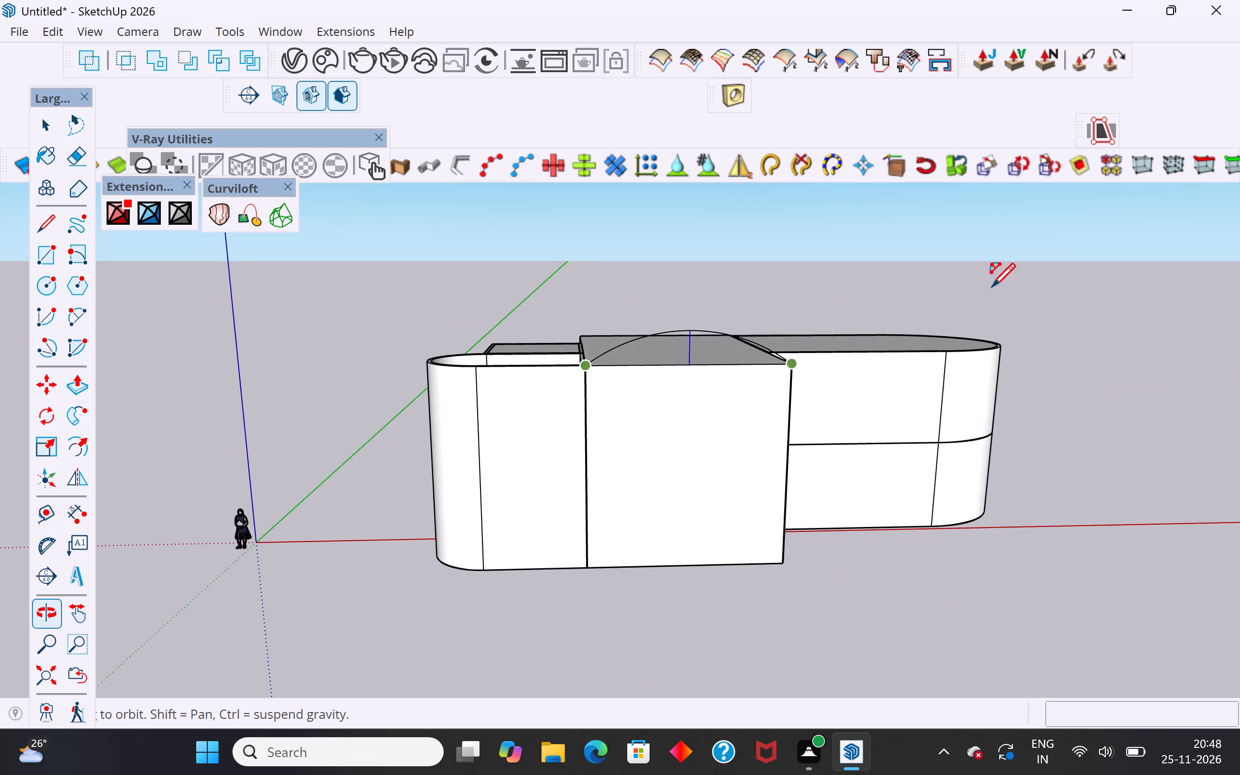
middle_drag(992, 289, 993, 289)
click(696, 255)
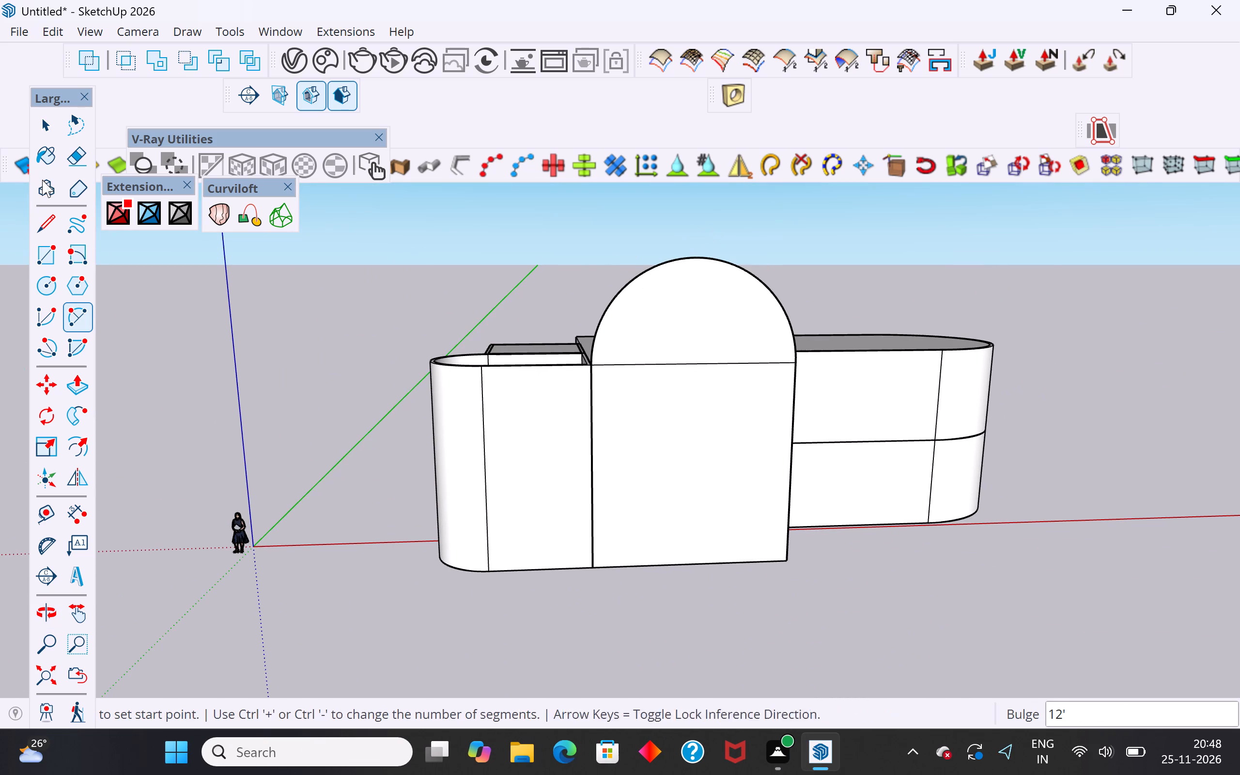
Delete the edge dividing the half-circle from the middle block's front face.
click(44, 120)
click(704, 364)
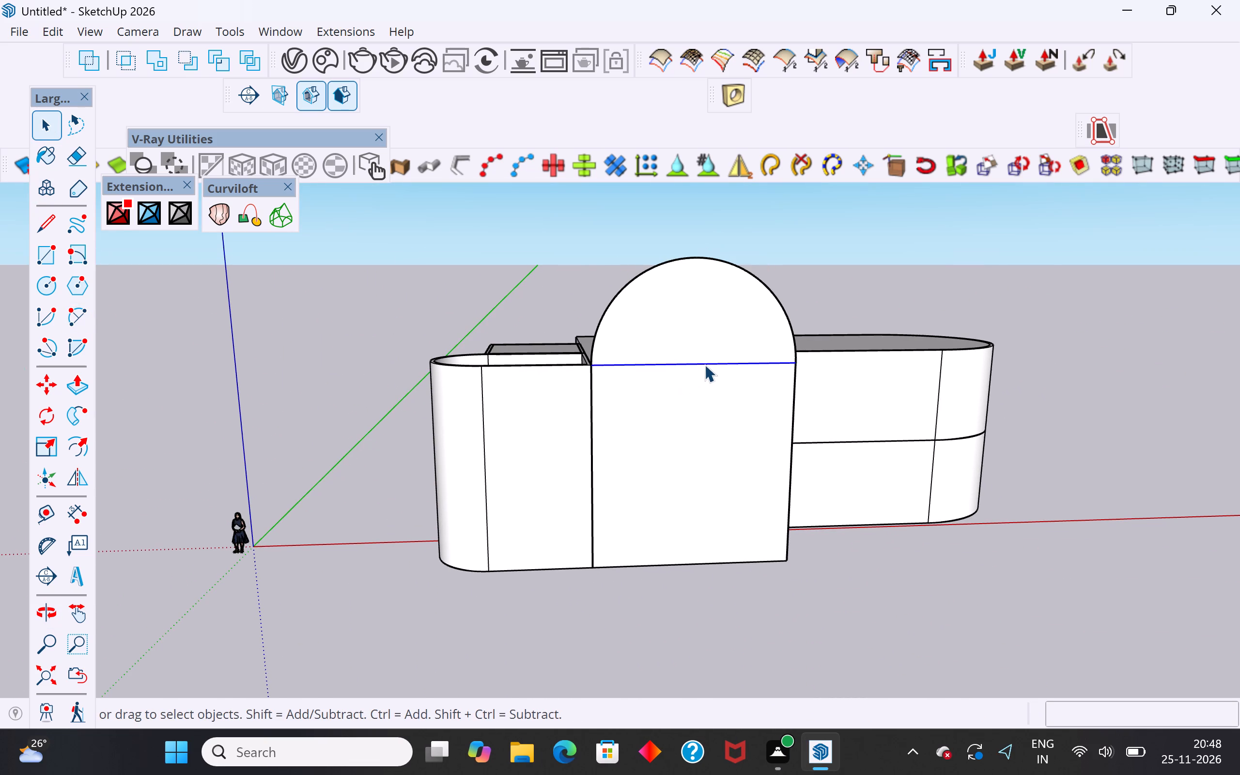
key(Delete)
Delete the middle block's rear wall face, opposite the arched front, and the leftover top edge above it.
scroll(693, 370, down, 3)
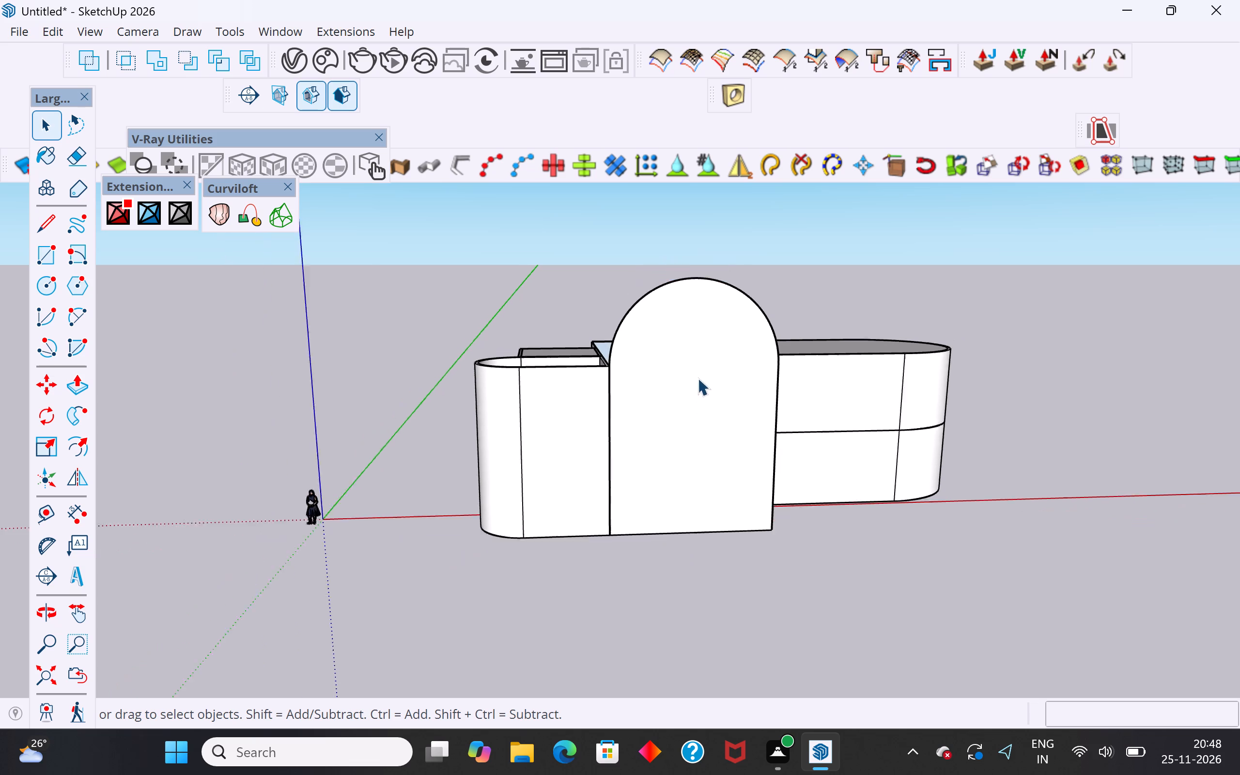
scroll(697, 378, down, 2)
middle_drag(992, 422, 69, 580)
scroll(569, 436, up, 4)
middle_drag(604, 441, 606, 526)
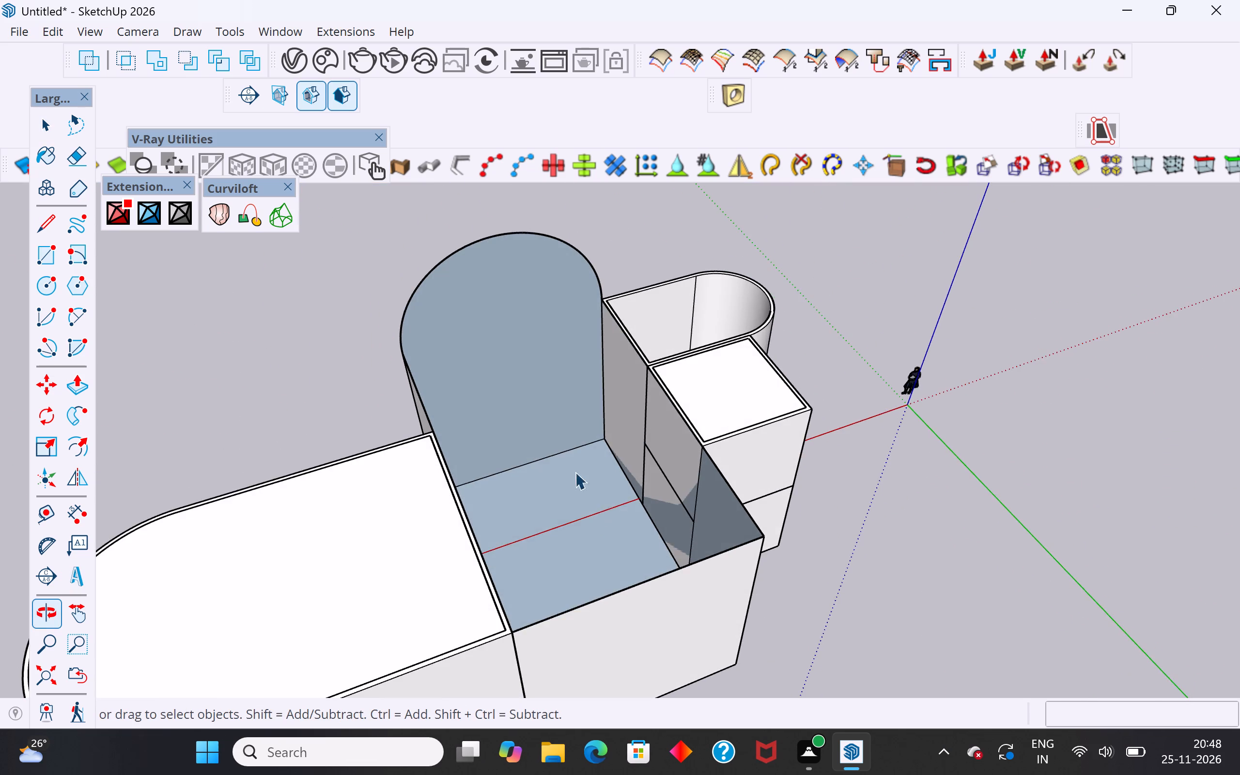
scroll(528, 429, down, 3)
click(632, 568)
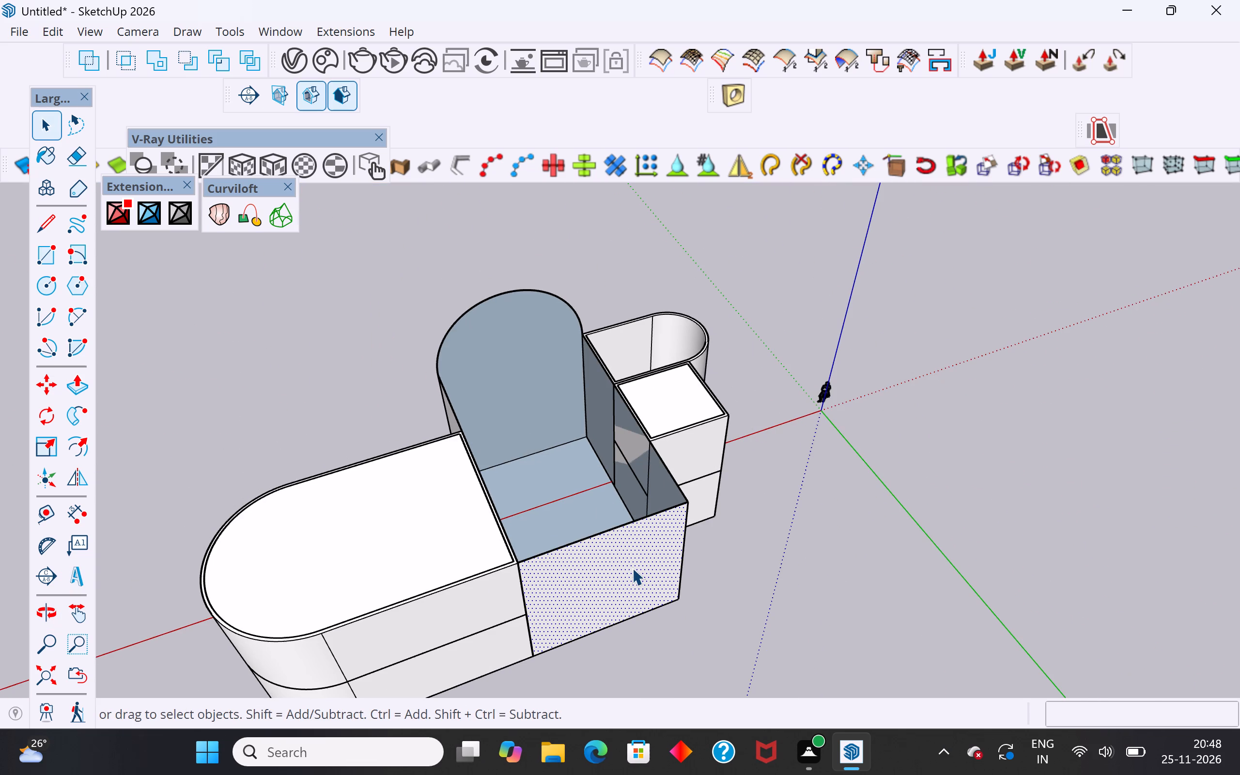
key(Delete)
middle_drag(648, 518, 541, 416)
scroll(550, 473, up, 3)
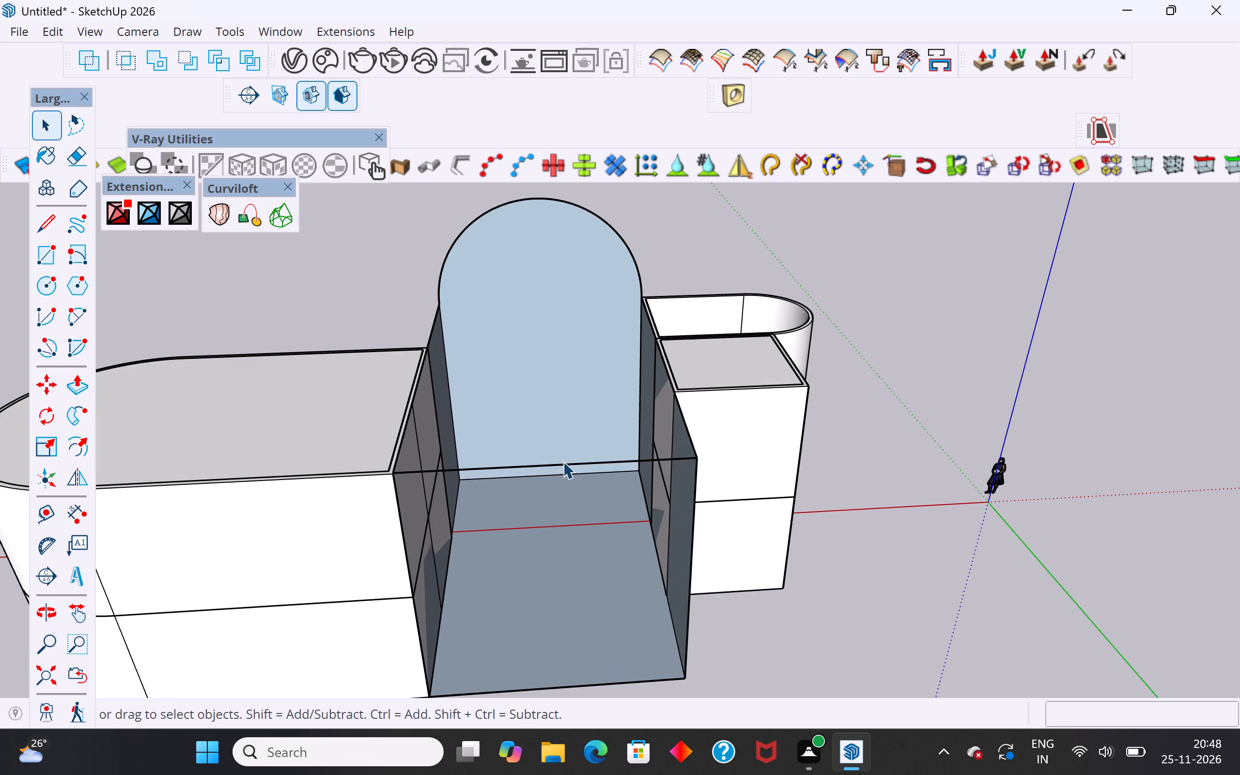
click(564, 460)
click(574, 462)
click(575, 464)
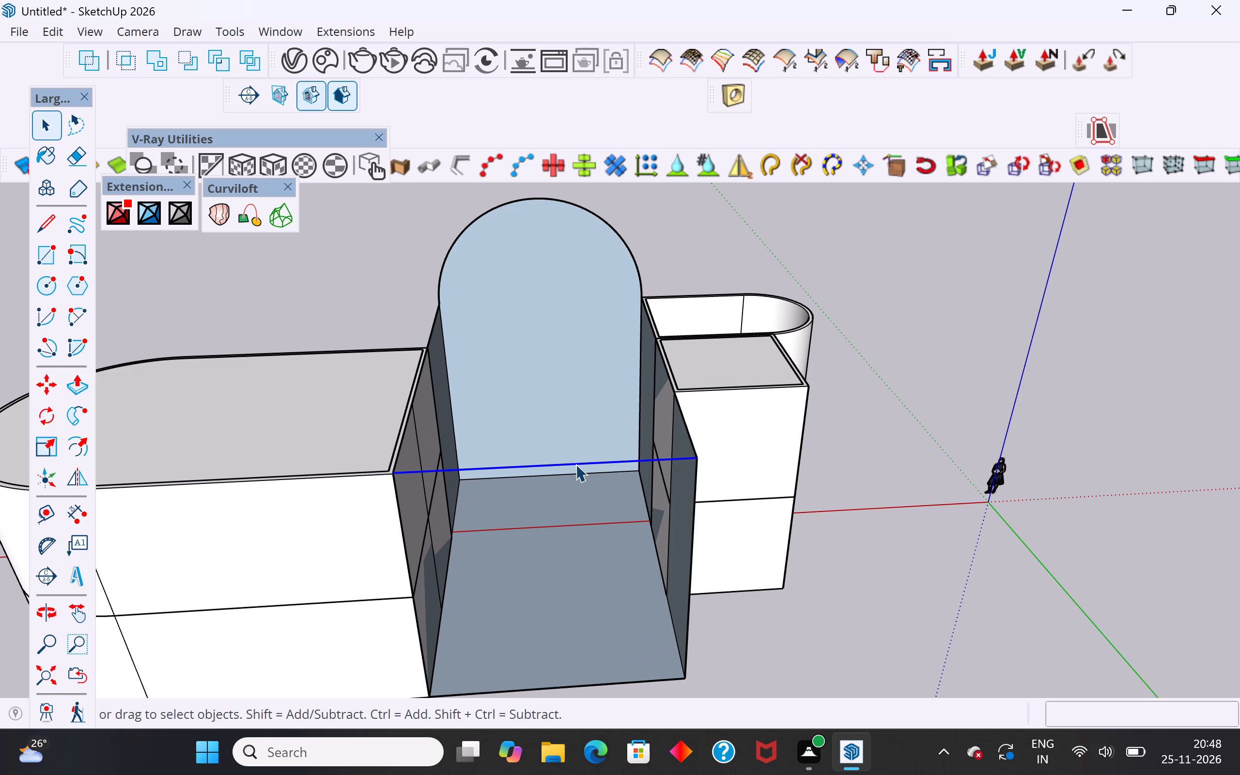
key(Delete)
key(Delete)
Move the first building, with its small square and round-ended parts, about 8' 8" along the red axis away from the middle block.
middle_drag(649, 489, 716, 611)
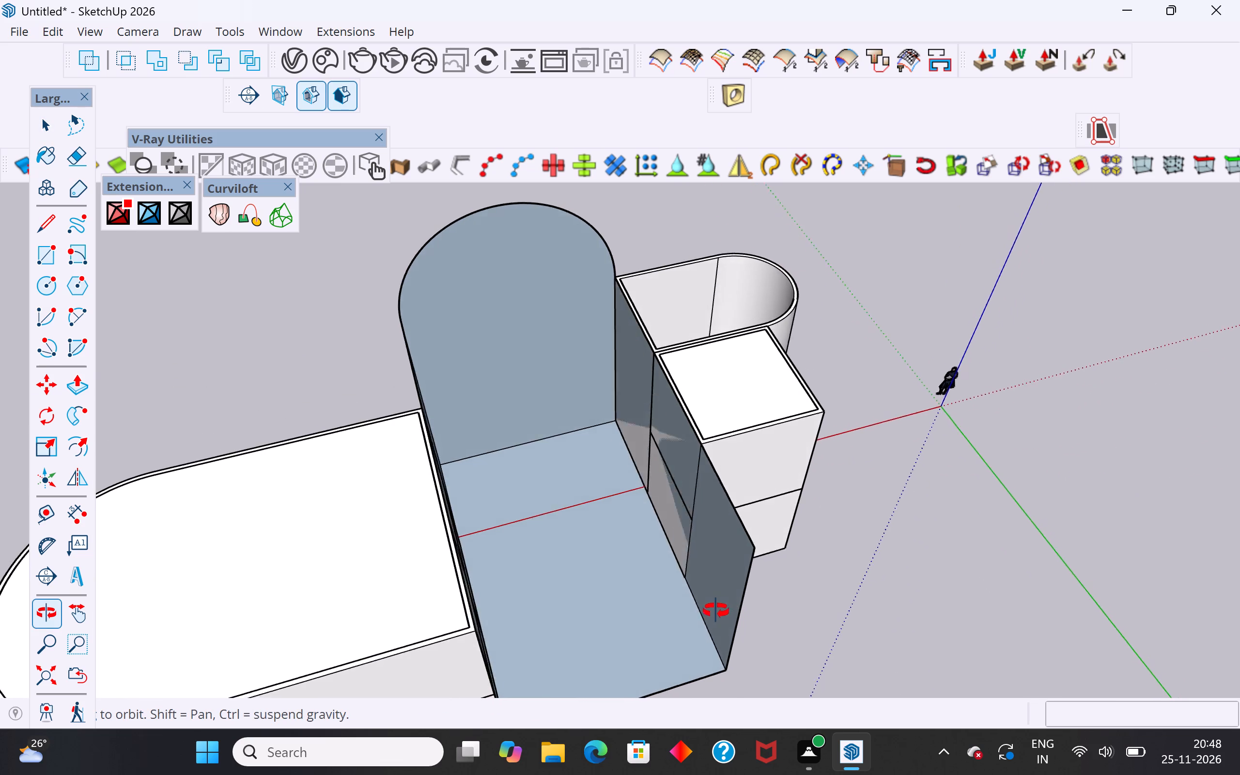
middle_drag(716, 611, 614, 586)
click(540, 307)
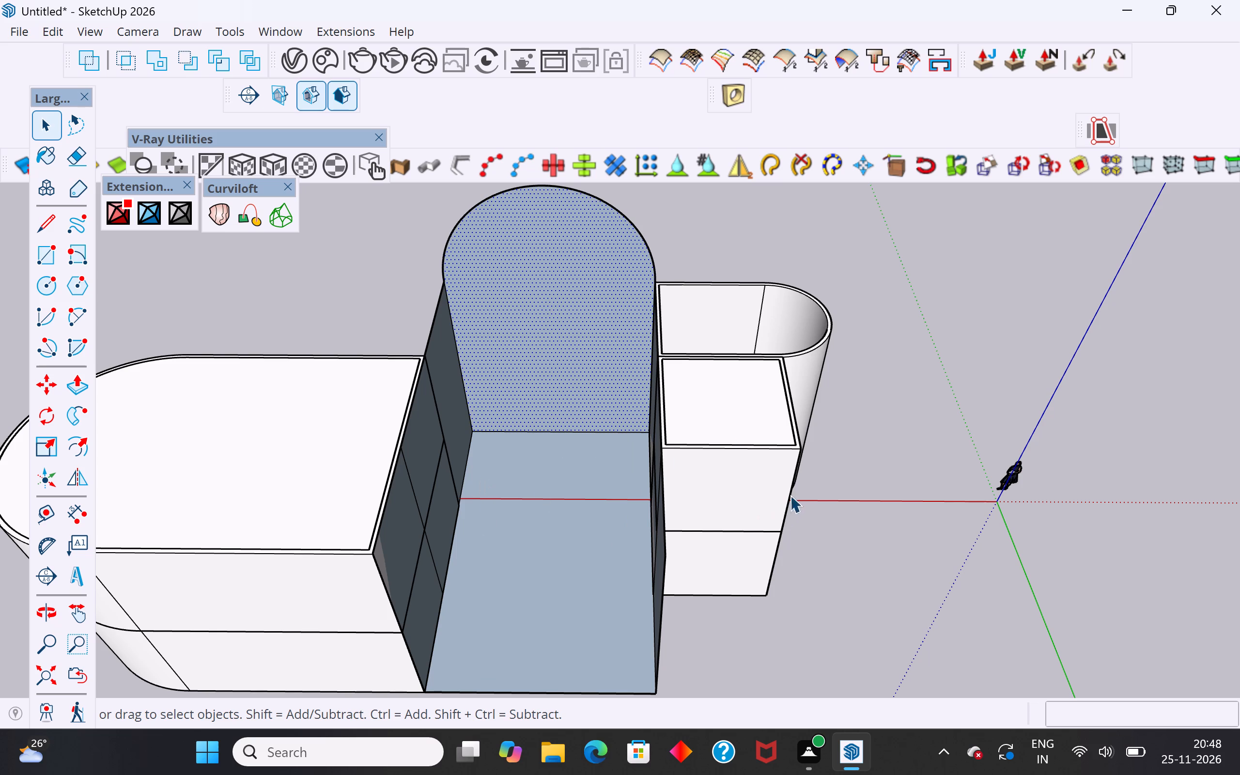
drag(852, 254, 737, 620)
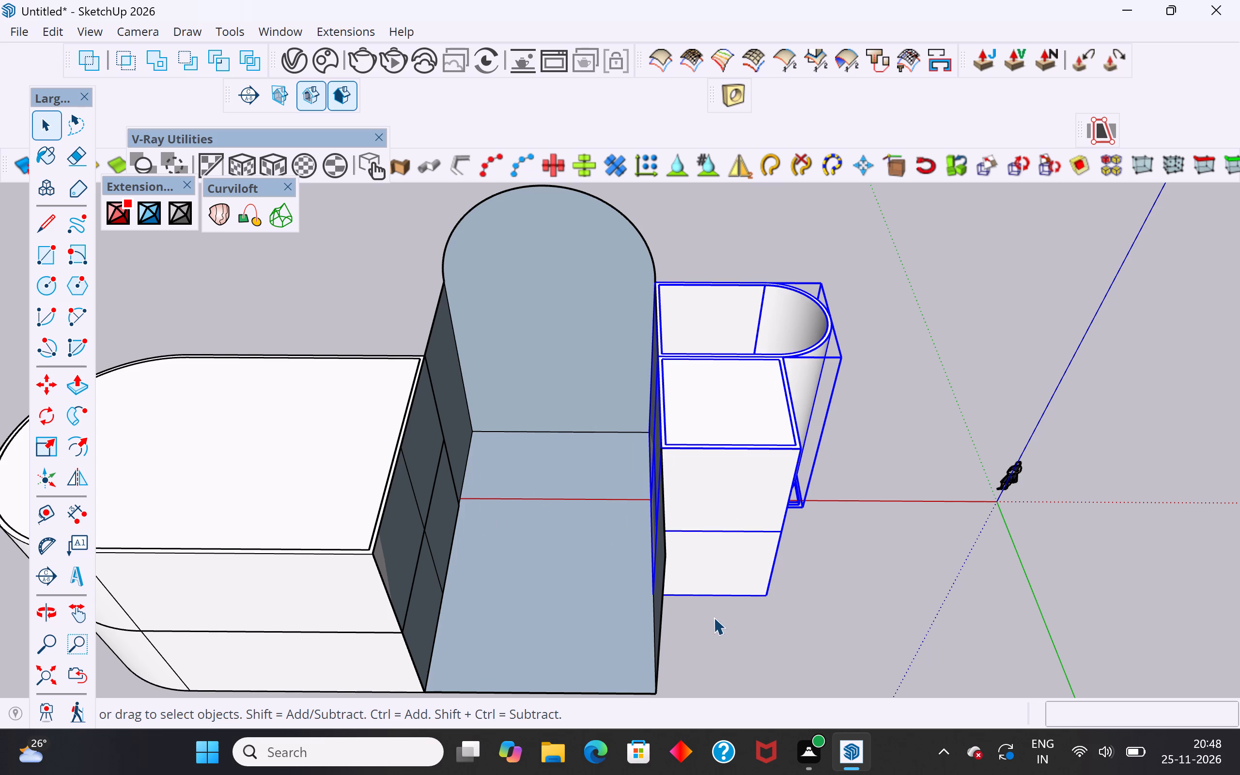
key(m)
click(653, 601)
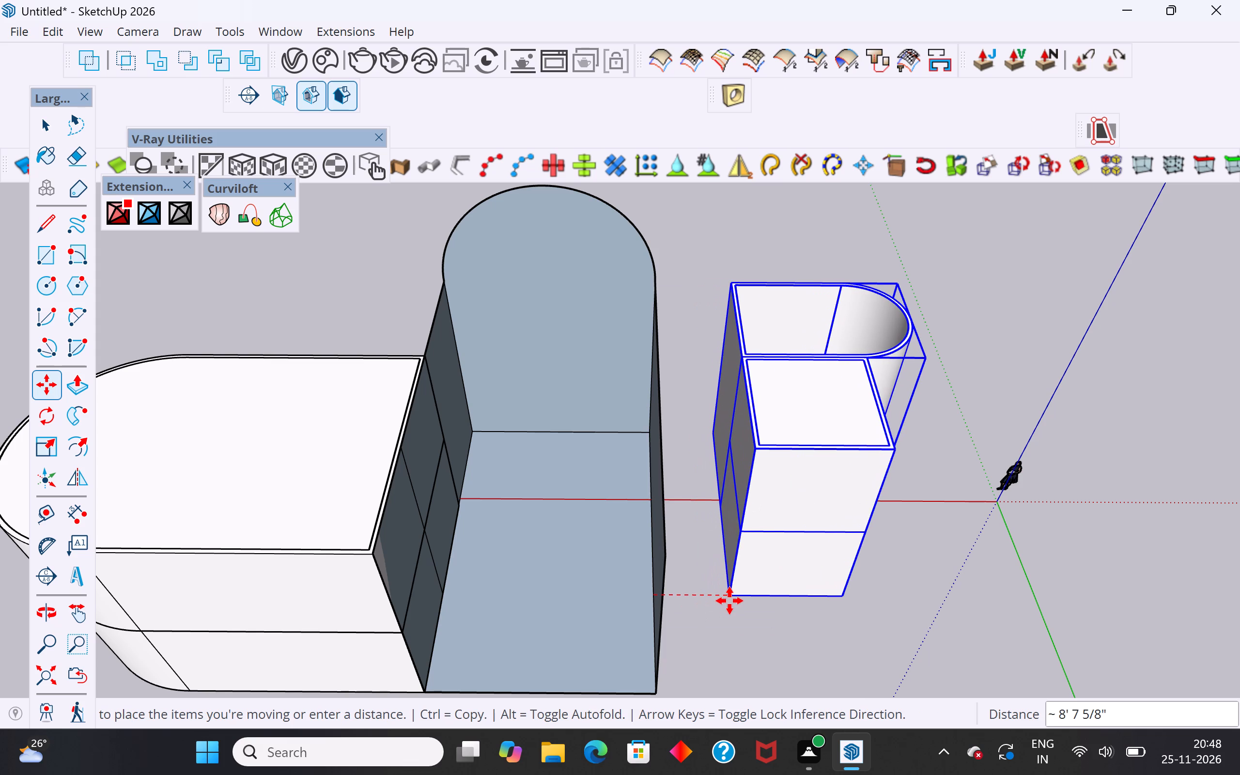
click(729, 601)
click(40, 126)
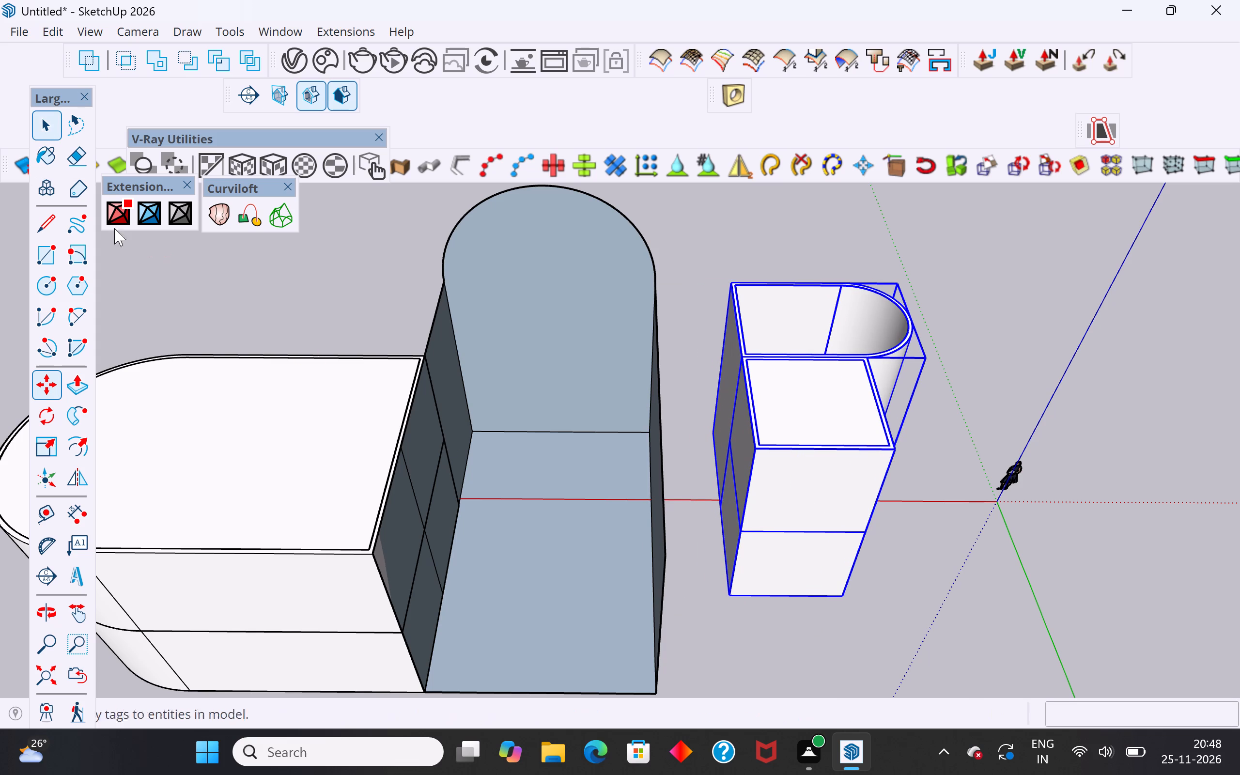
Move the large round-ended unit about 5' 8" along the red axis away from the middle block, and clear the selection.
click(454, 363)
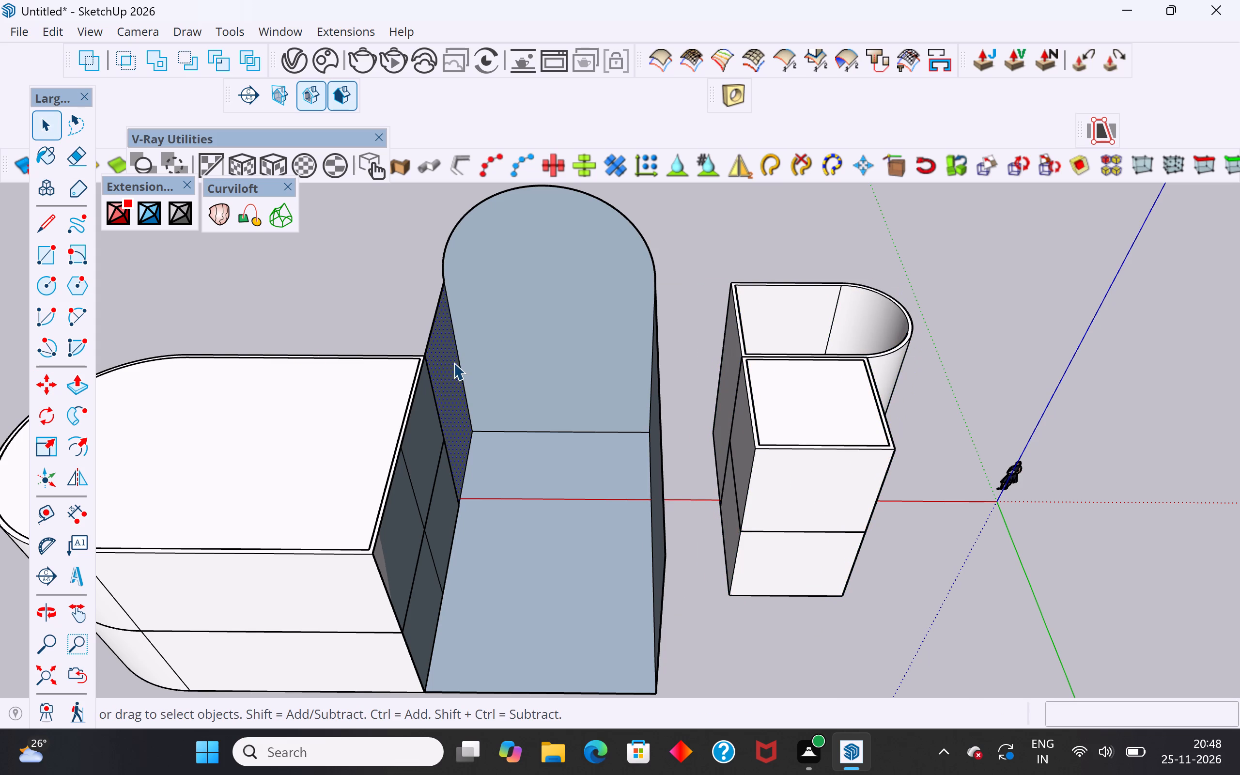
scroll(684, 454, down, 6)
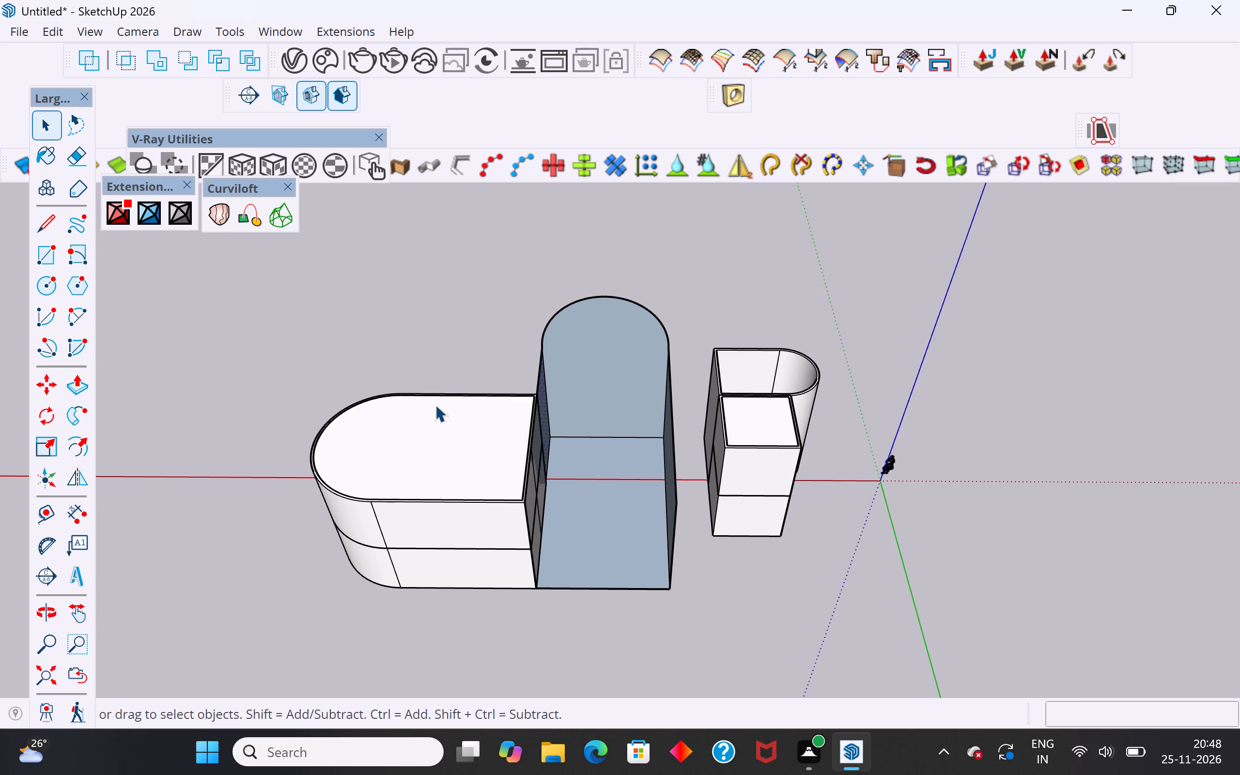
drag(464, 355, 296, 610)
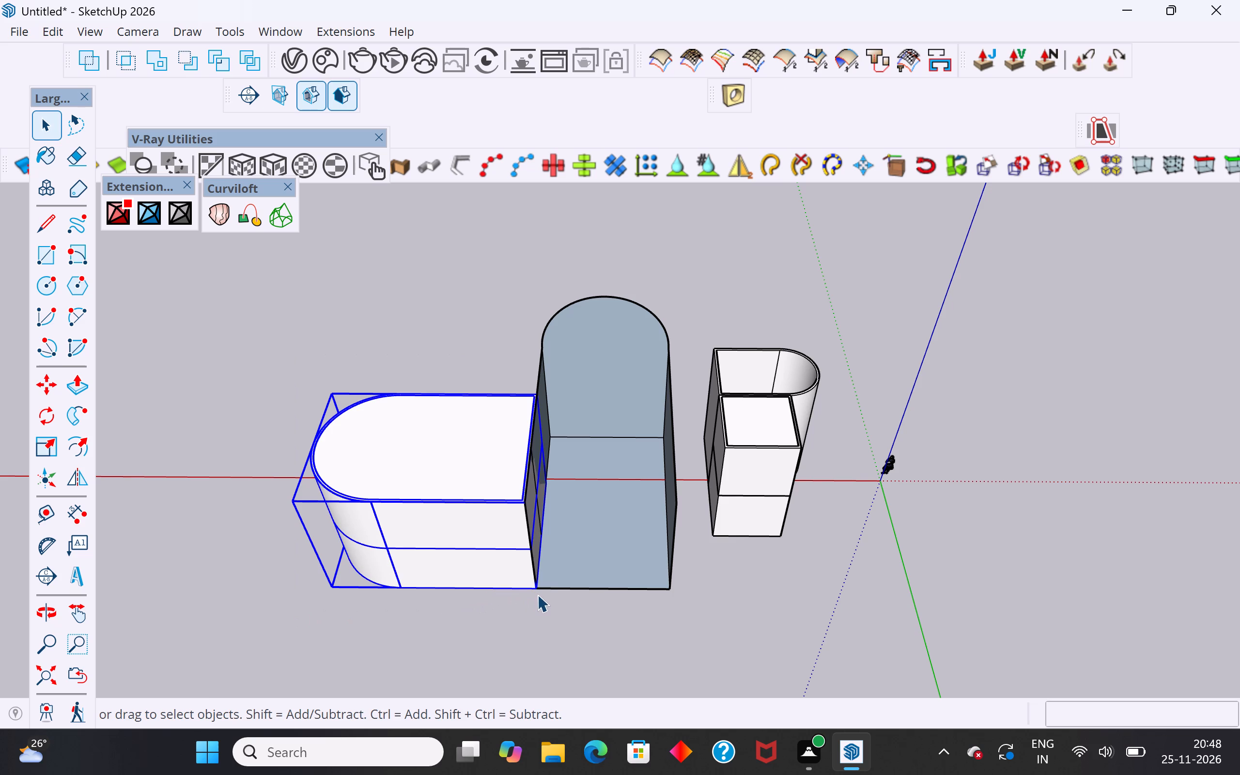
key(m)
click(536, 593)
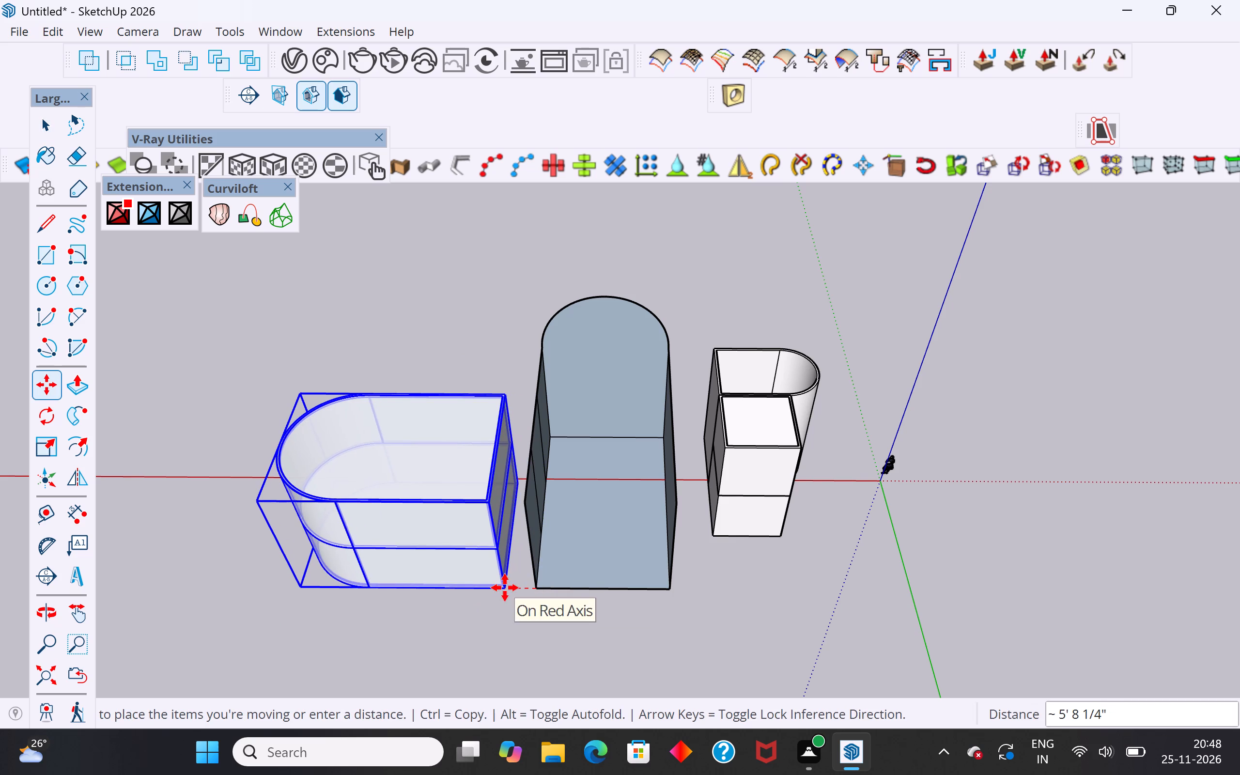
click(505, 588)
click(55, 130)
click(608, 662)
Delete the middle block's side wall facing the first building, along with its top edge and rear vertical edge.
middle_drag(748, 597, 557, 527)
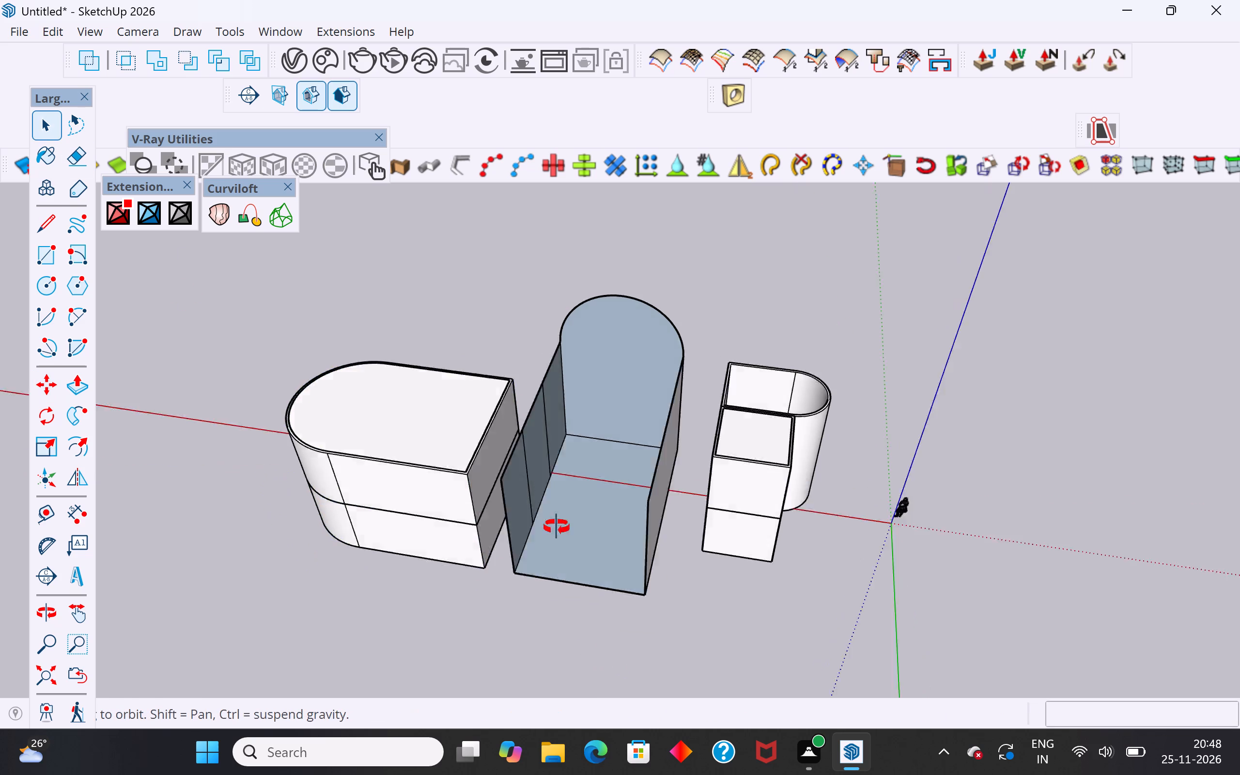
middle_drag(557, 527, 500, 443)
scroll(641, 487, up, 2)
middle_drag(652, 501, 755, 546)
click(673, 462)
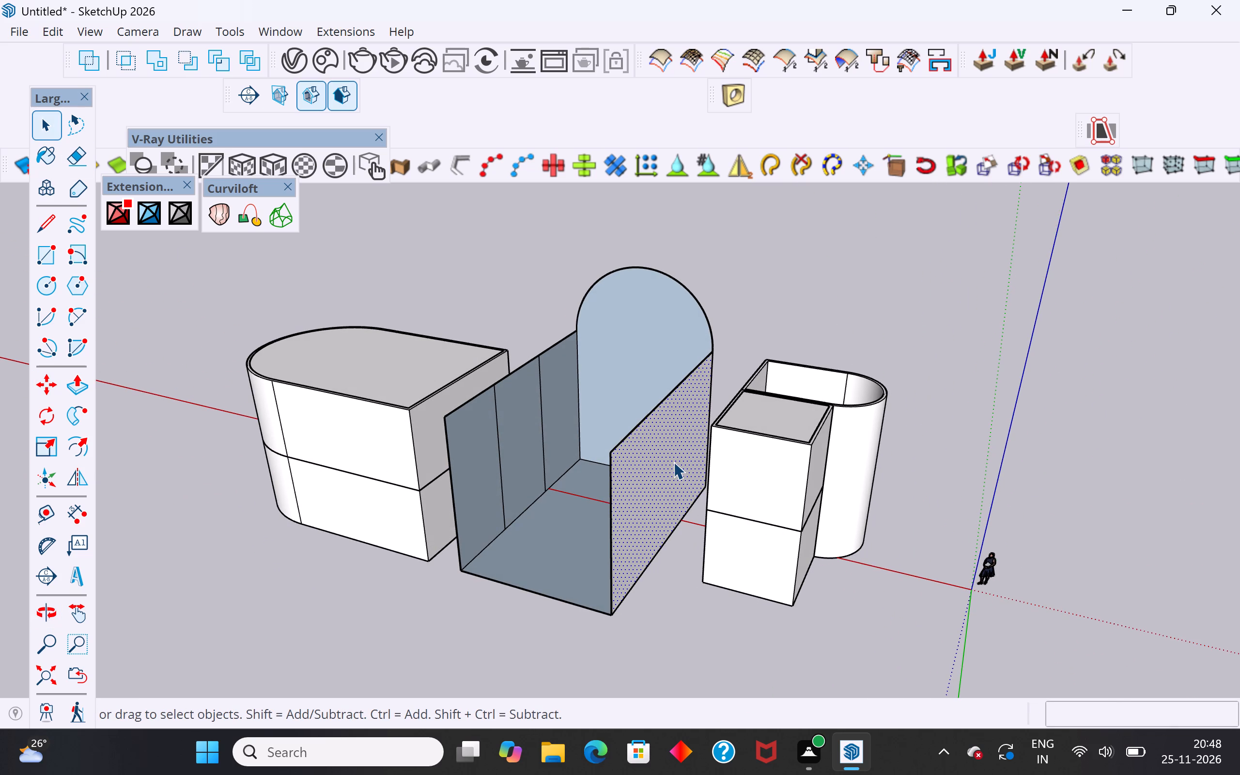
key(Delete)
click(632, 432)
key(Delete)
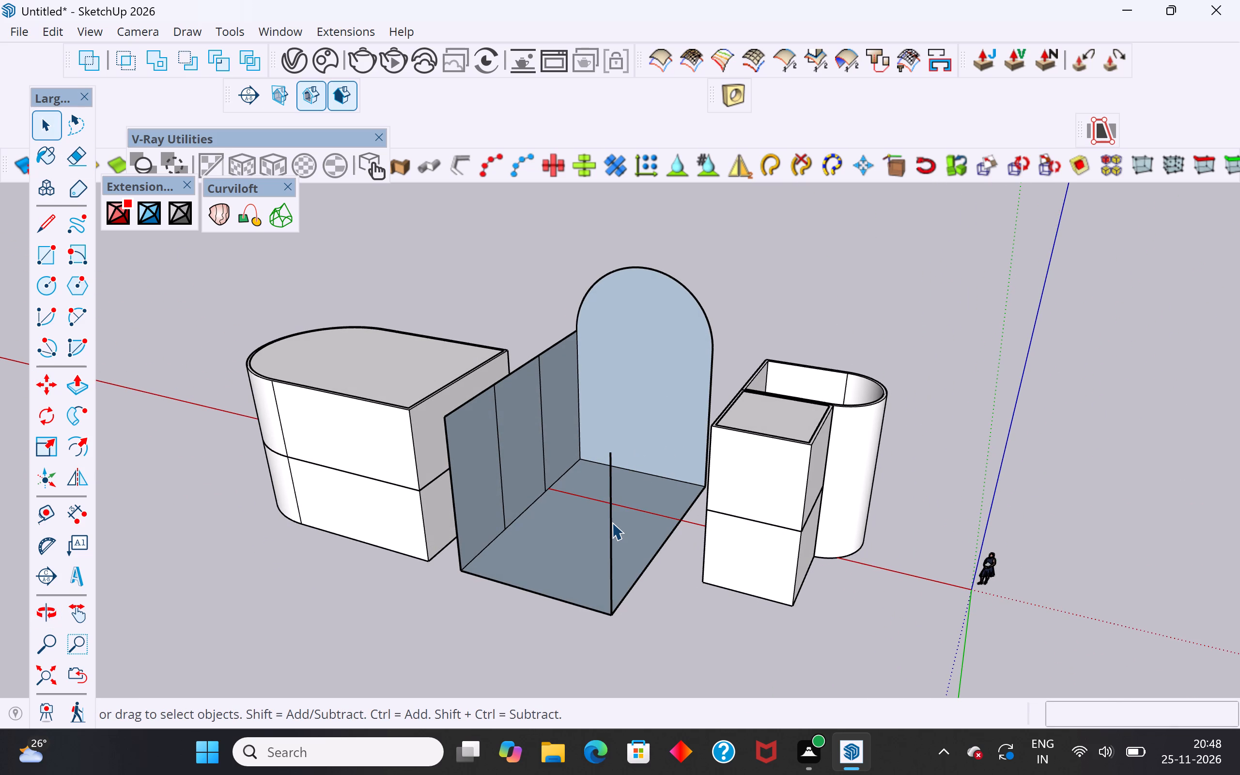
click(612, 522)
key(Delete)
Delete the three panels of the middle block's side wall facing the large round-ended unit.
click(564, 398)
key(Delete)
click(526, 408)
key(Delete)
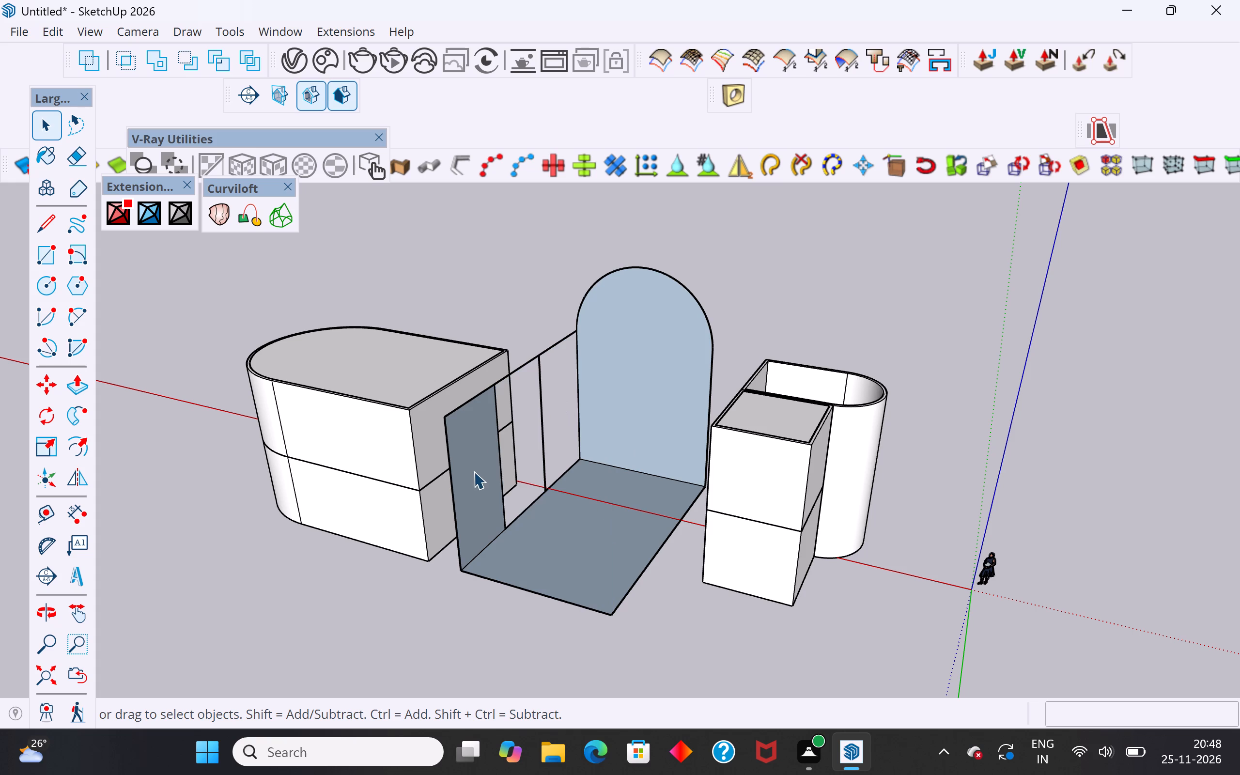
click(474, 471)
key(Delete)
Delete the leftover top, vertical and corner edges of the removed side wall, leaving only the arched face and floor.
middle_drag(558, 378, 604, 333)
scroll(540, 355, up, 2)
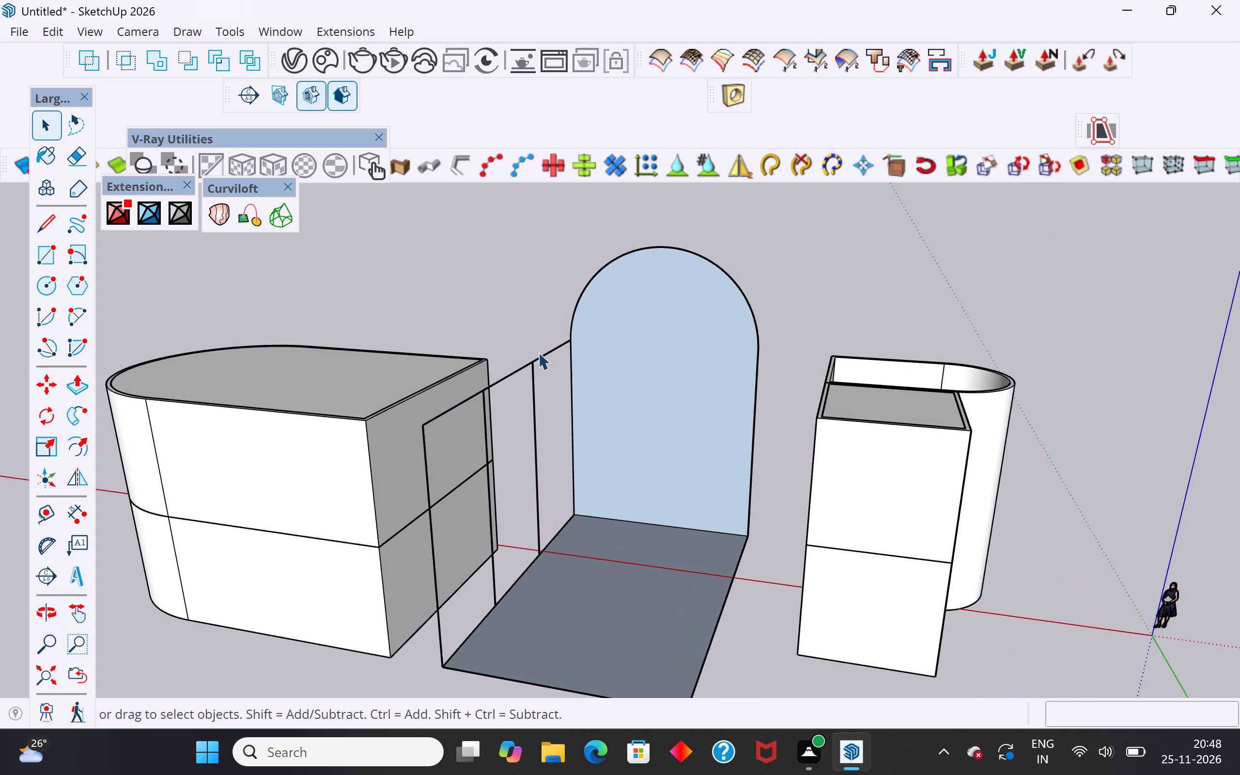
scroll(538, 352, up, 4)
drag(549, 329, 524, 425)
key(Delete)
scroll(530, 418, down, 5)
middle_drag(541, 434, 445, 768)
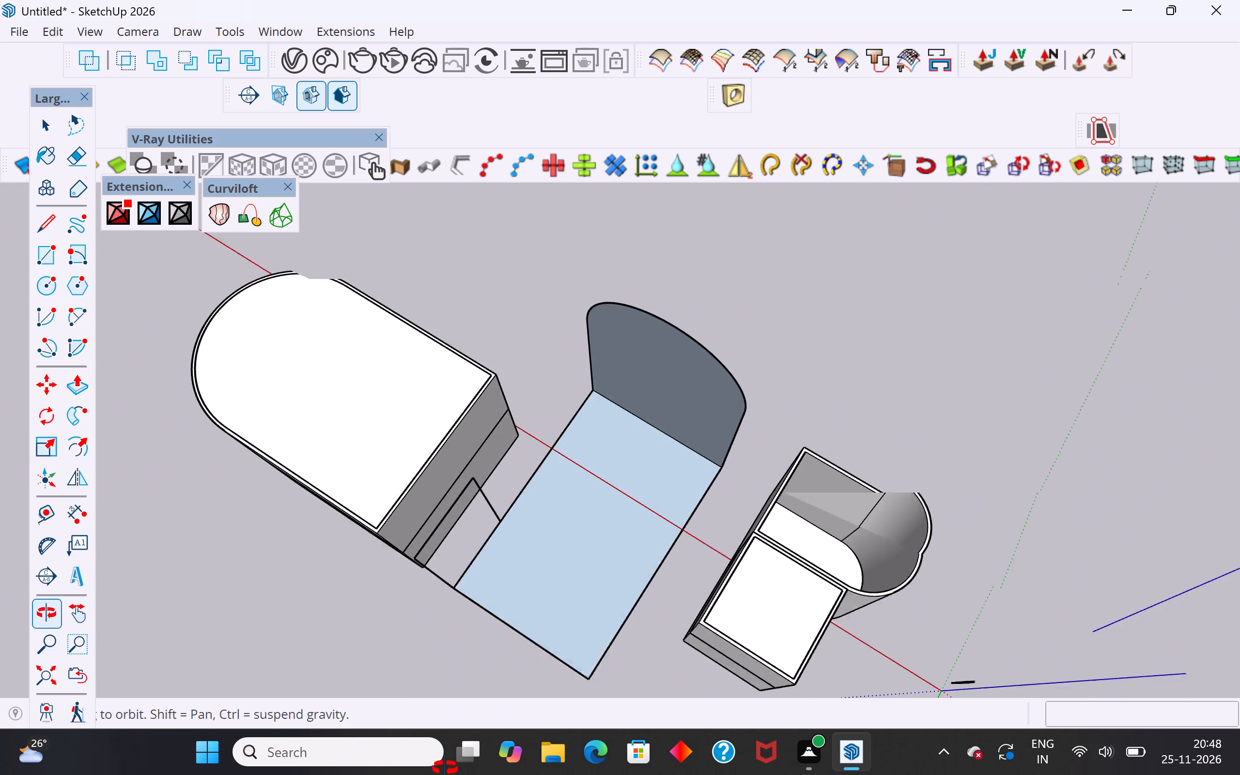
middle_drag(445, 768, 444, 770)
middle_drag(497, 514, 622, 465)
scroll(428, 577, up, 3)
middle_drag(480, 563, 523, 571)
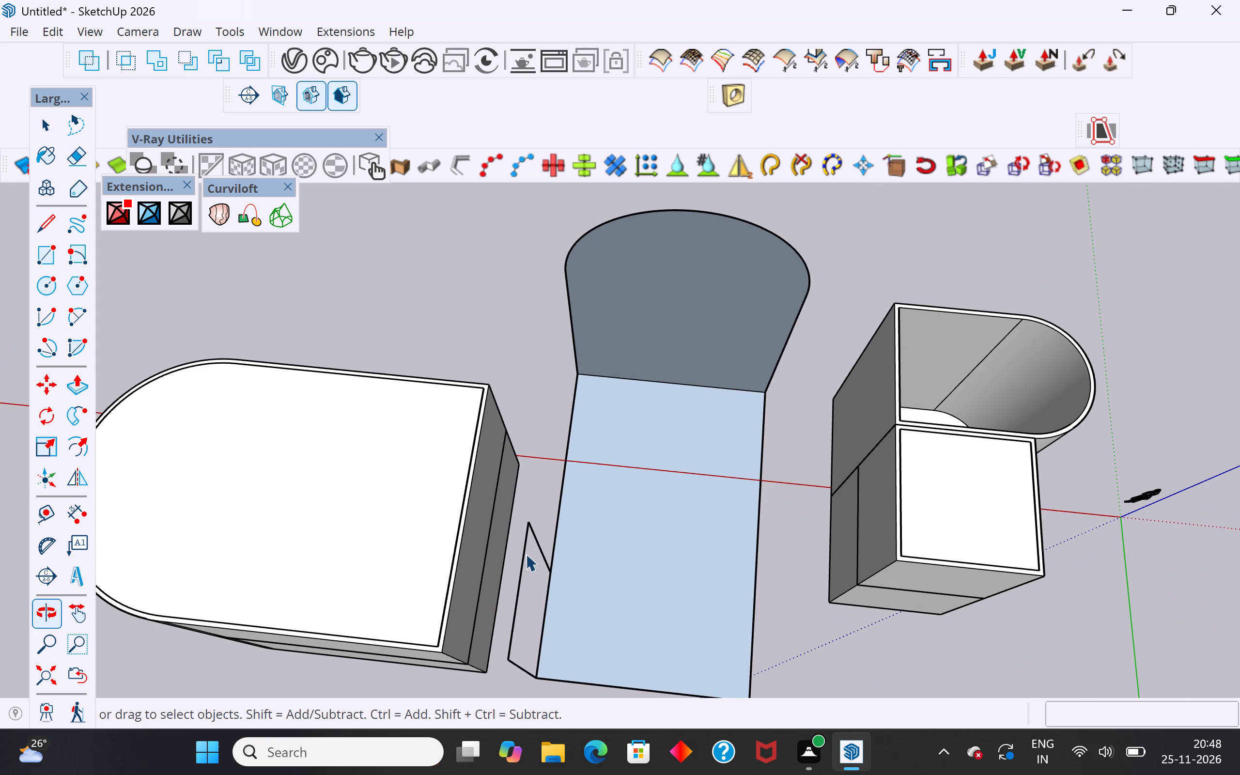
drag(535, 523, 520, 558)
key(Delete)
drag(522, 664, 517, 674)
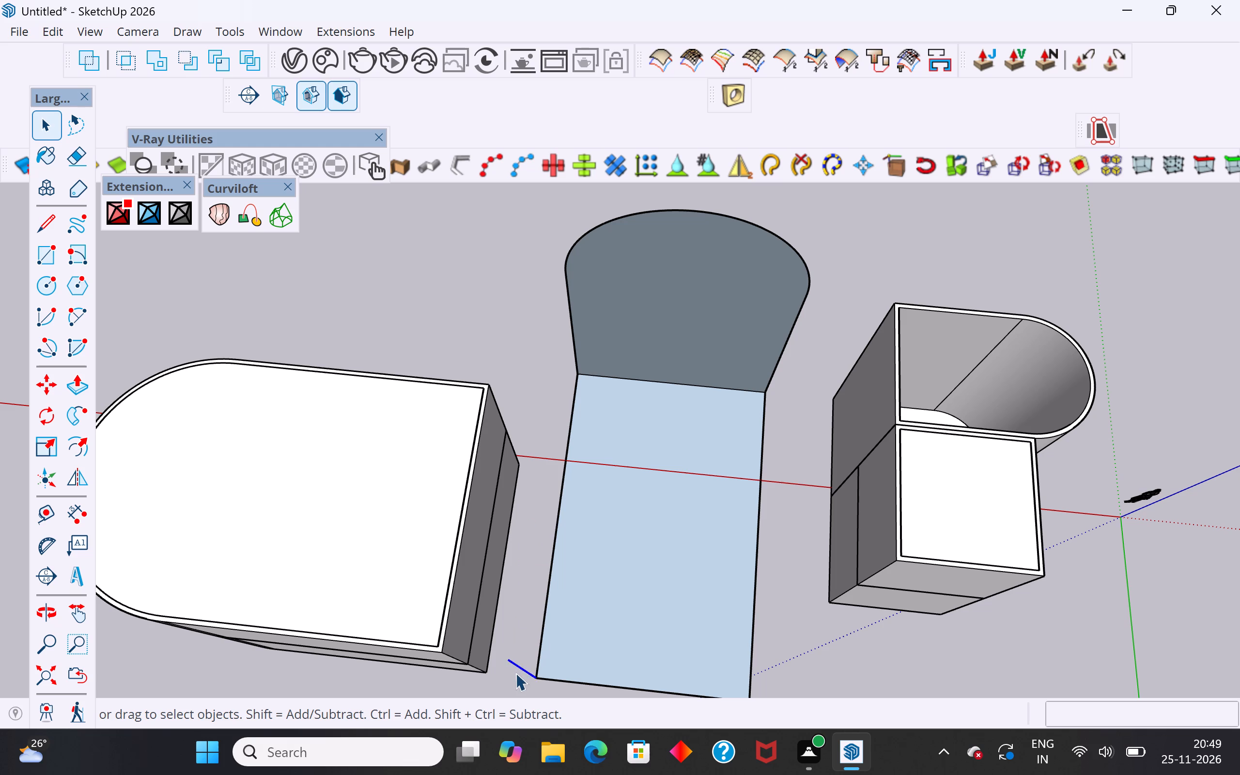
key(Delete)
Offset the arched face's outline 5" inward to form a thin border, and clear the selection.
scroll(506, 587, down, 5)
middle_drag(559, 576, 590, 434)
click(630, 456)
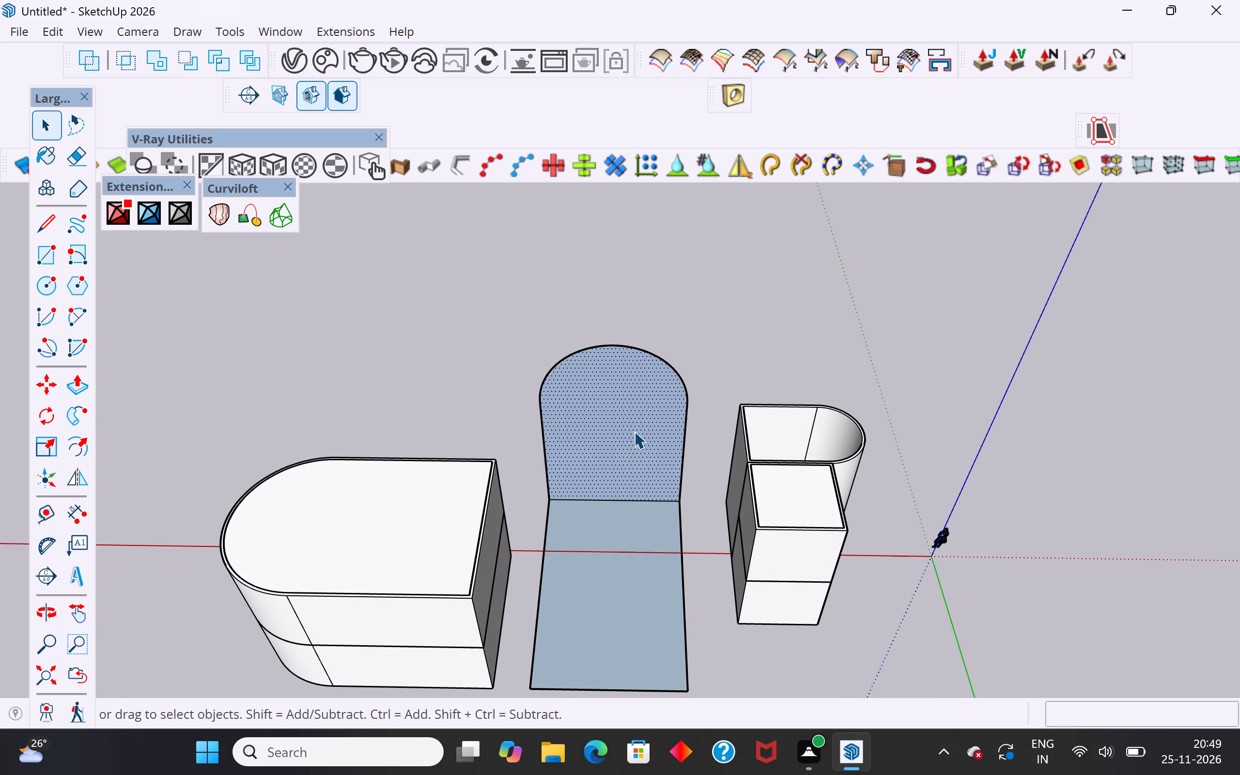
click(91, 449)
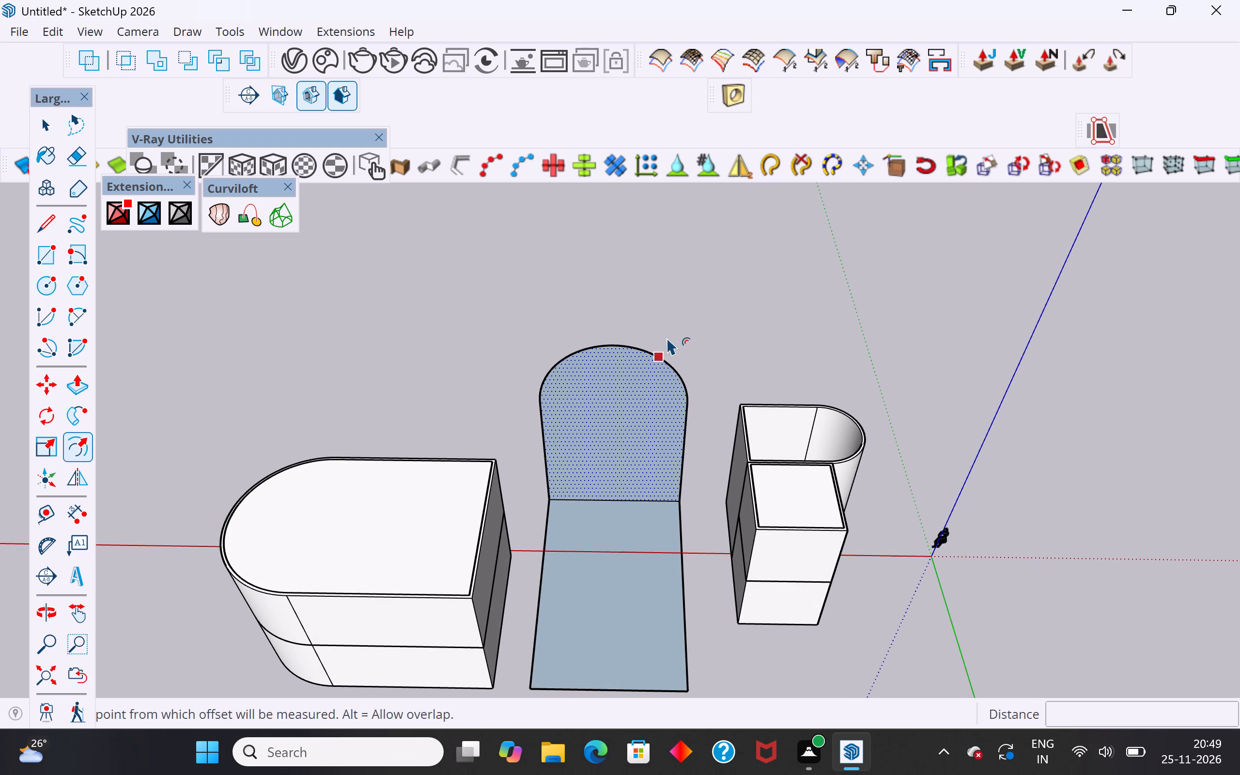
click(640, 344)
text(5")
key(Return)
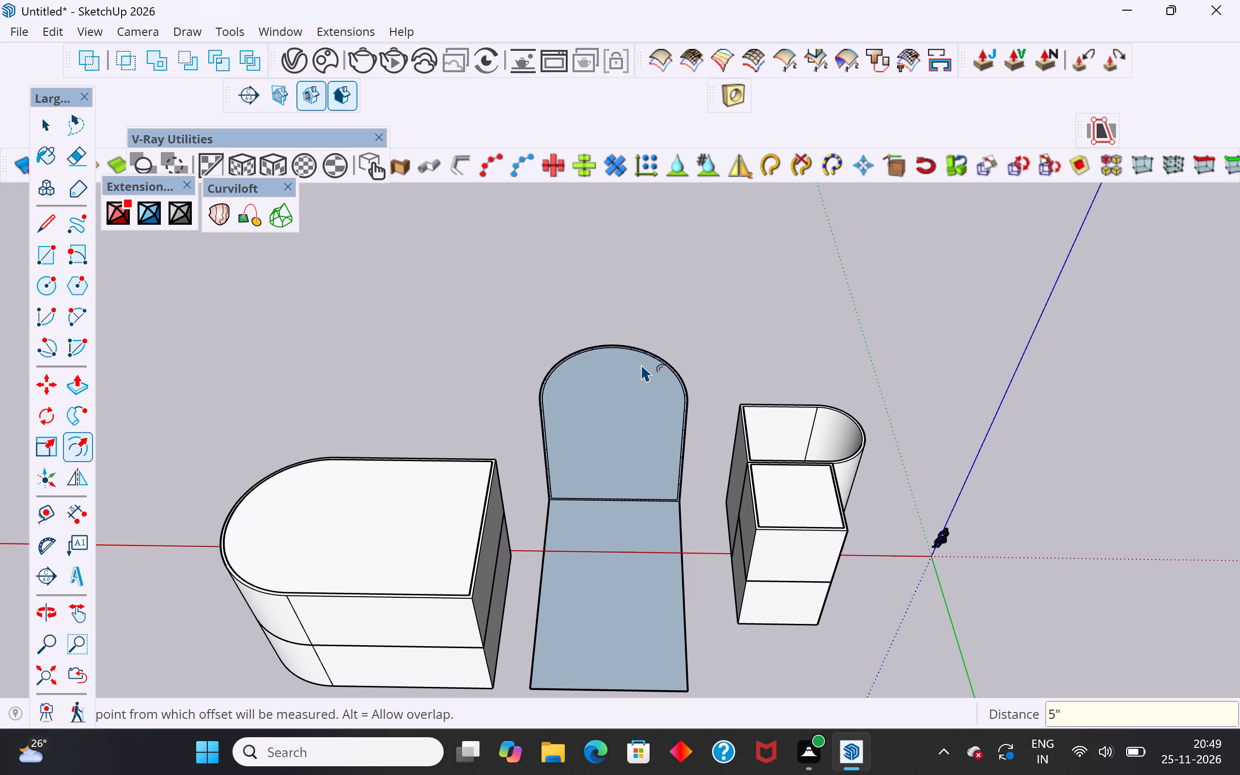
scroll(615, 379, up, 3)
click(43, 126)
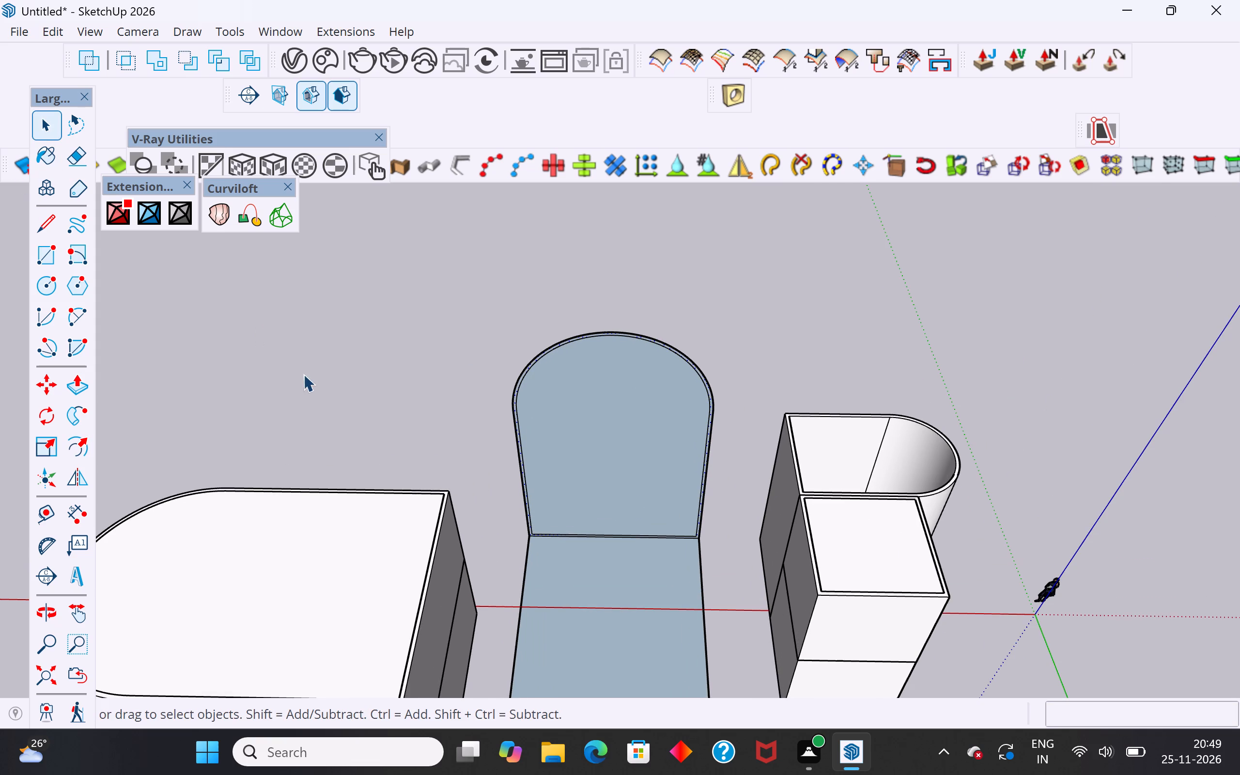
click(303, 374)
Push/Pull the thin border around the arched face 37' 8" to the far end of the floor, forming a vaulted shell.
scroll(537, 517, up, 7)
middle_drag(560, 539, 691, 424)
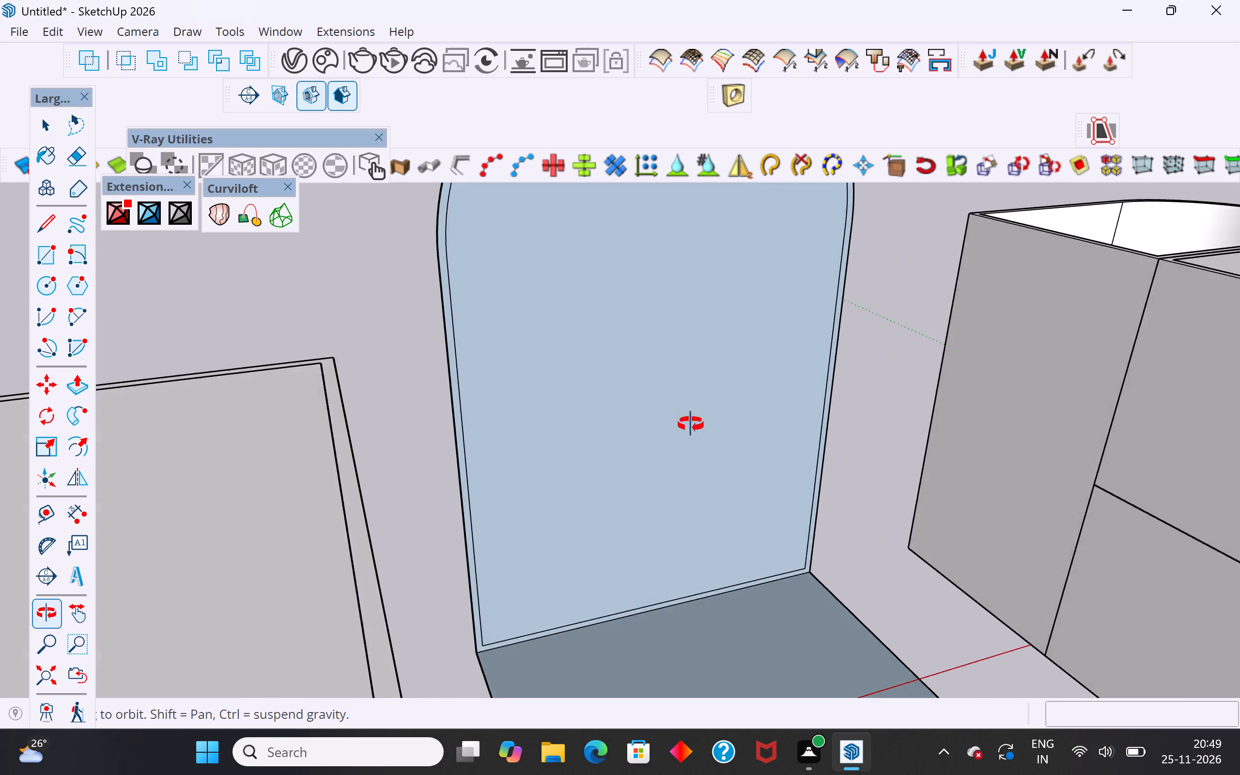
middle_drag(691, 424, 685, 507)
scroll(552, 580, up, 2)
middle_drag(537, 598, 1053, 485)
scroll(630, 590, down, 4)
middle_drag(792, 568, 768, 568)
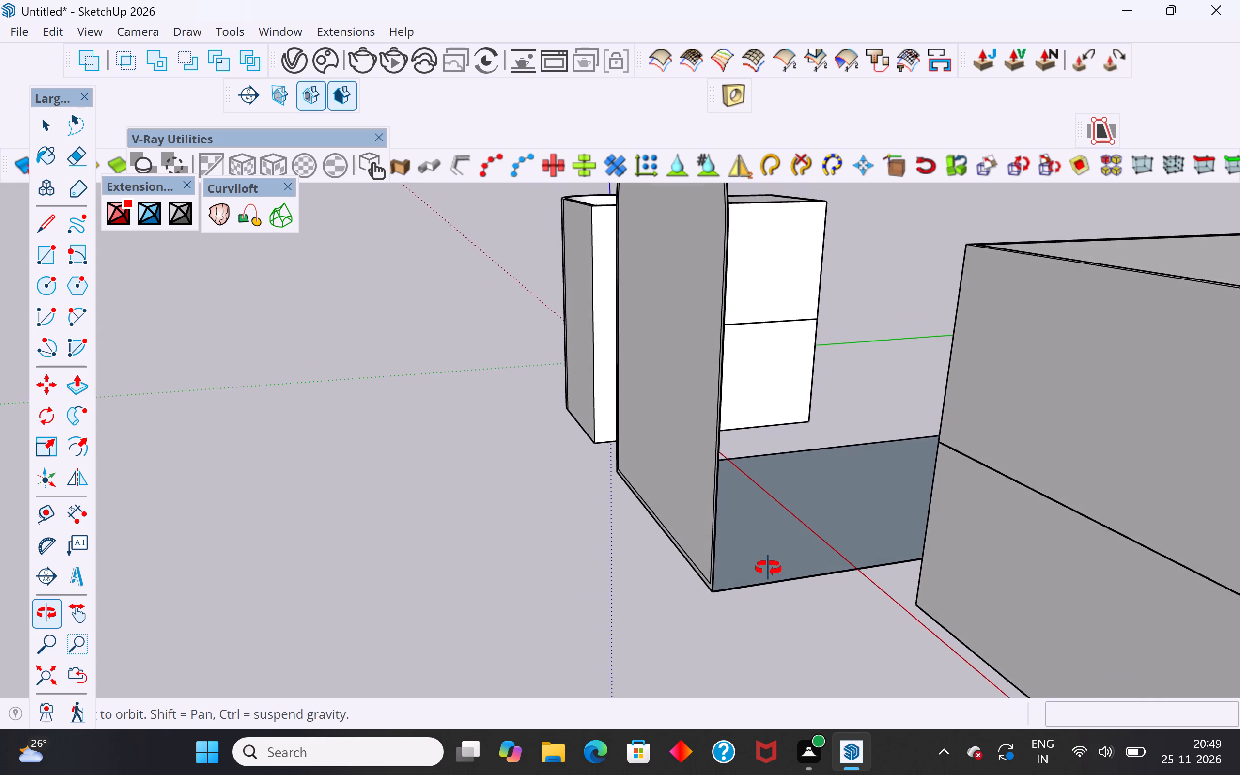
middle_drag(768, 568, 1067, 526)
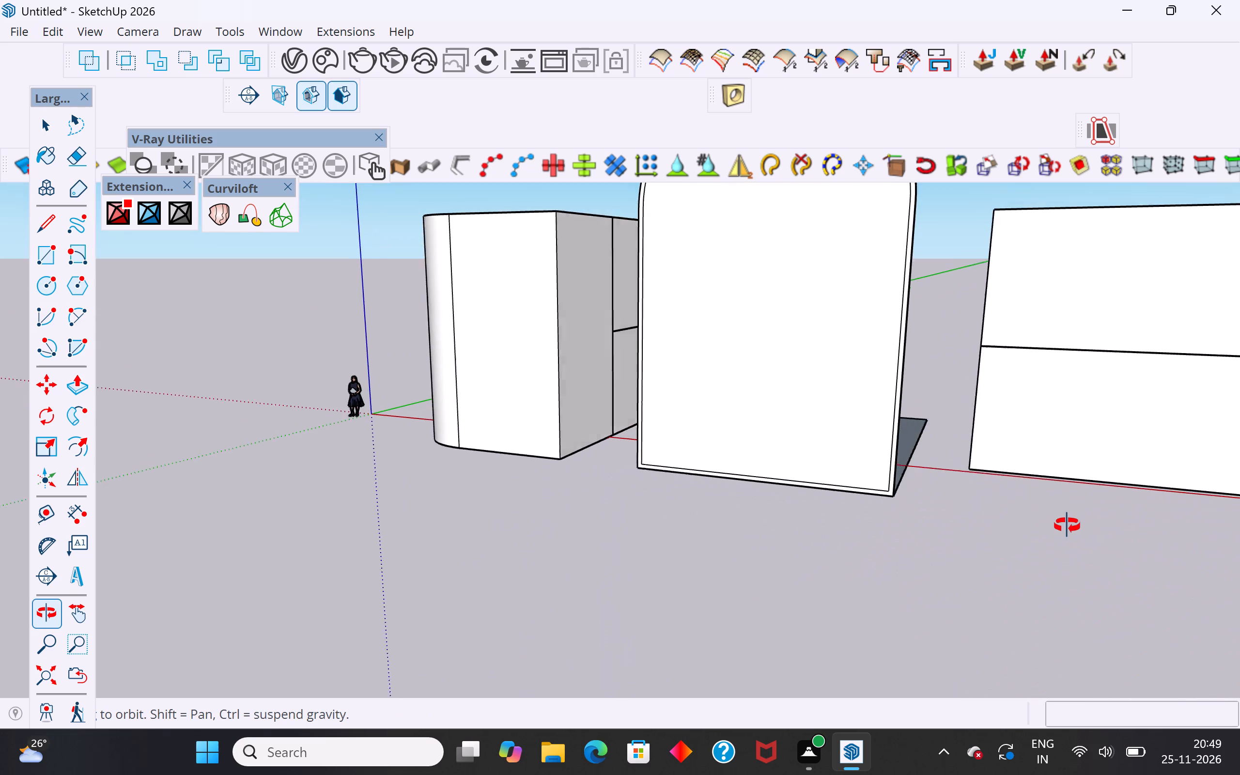
middle_drag(1067, 526, 301, 719)
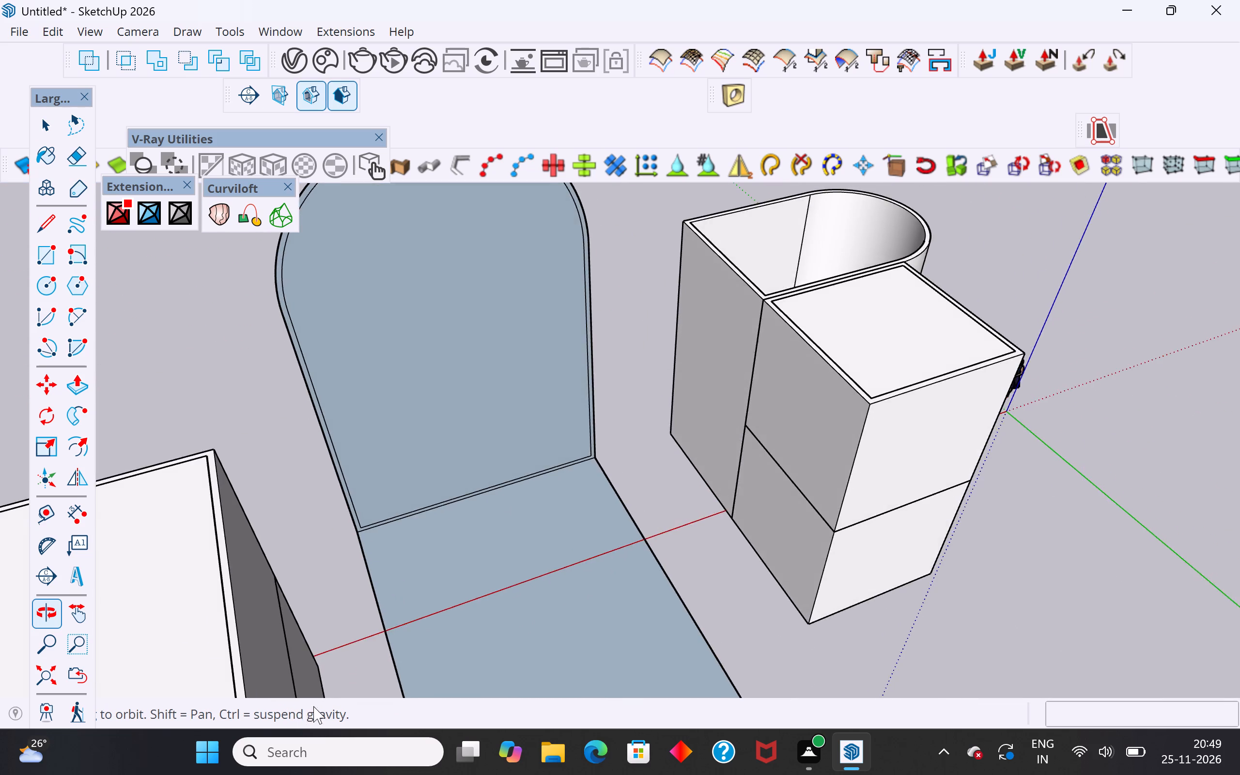
scroll(437, 554, up, 3)
click(327, 513)
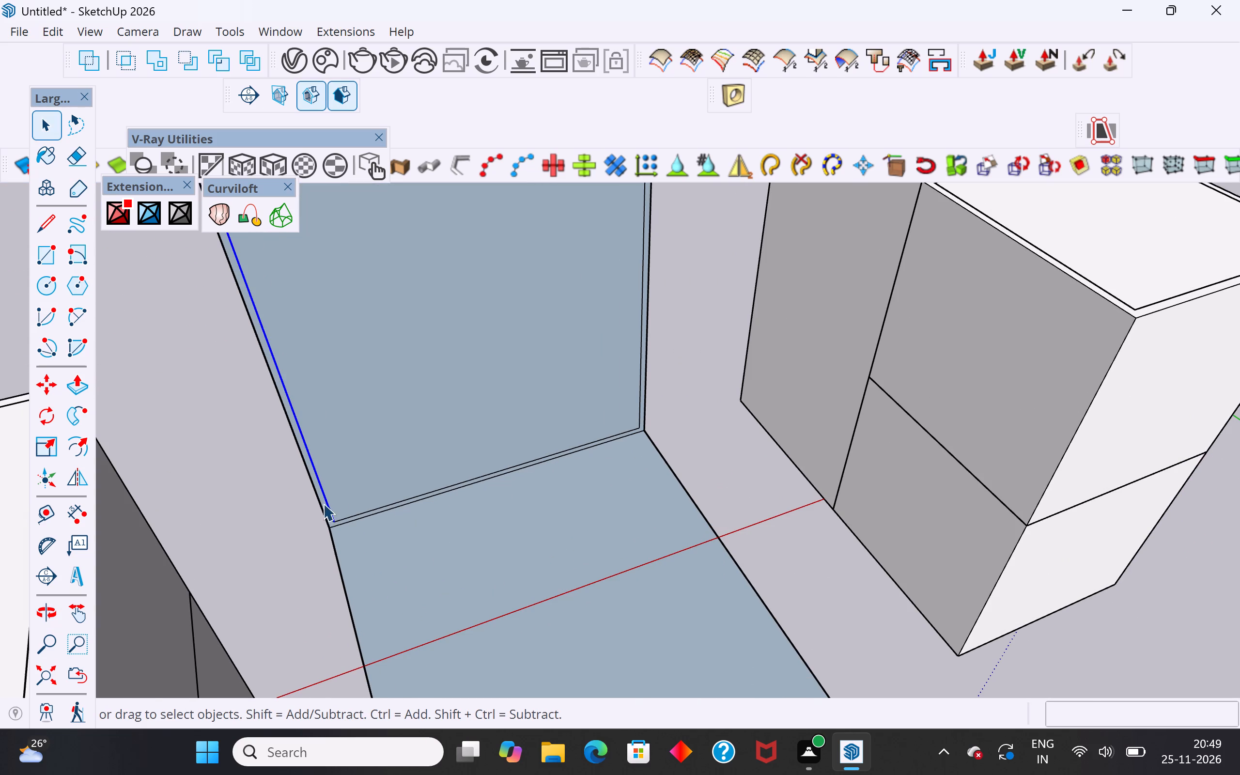
scroll(319, 501, up, 9)
click(324, 495)
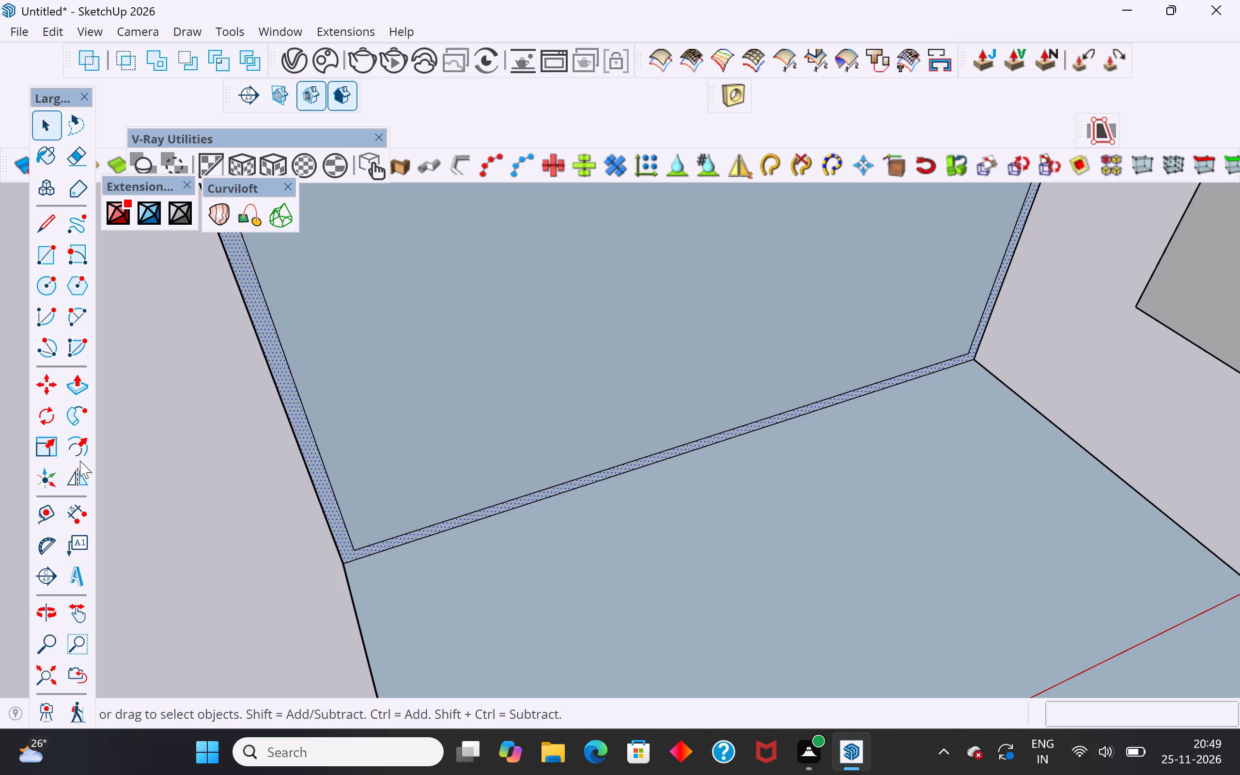
click(73, 380)
click(340, 556)
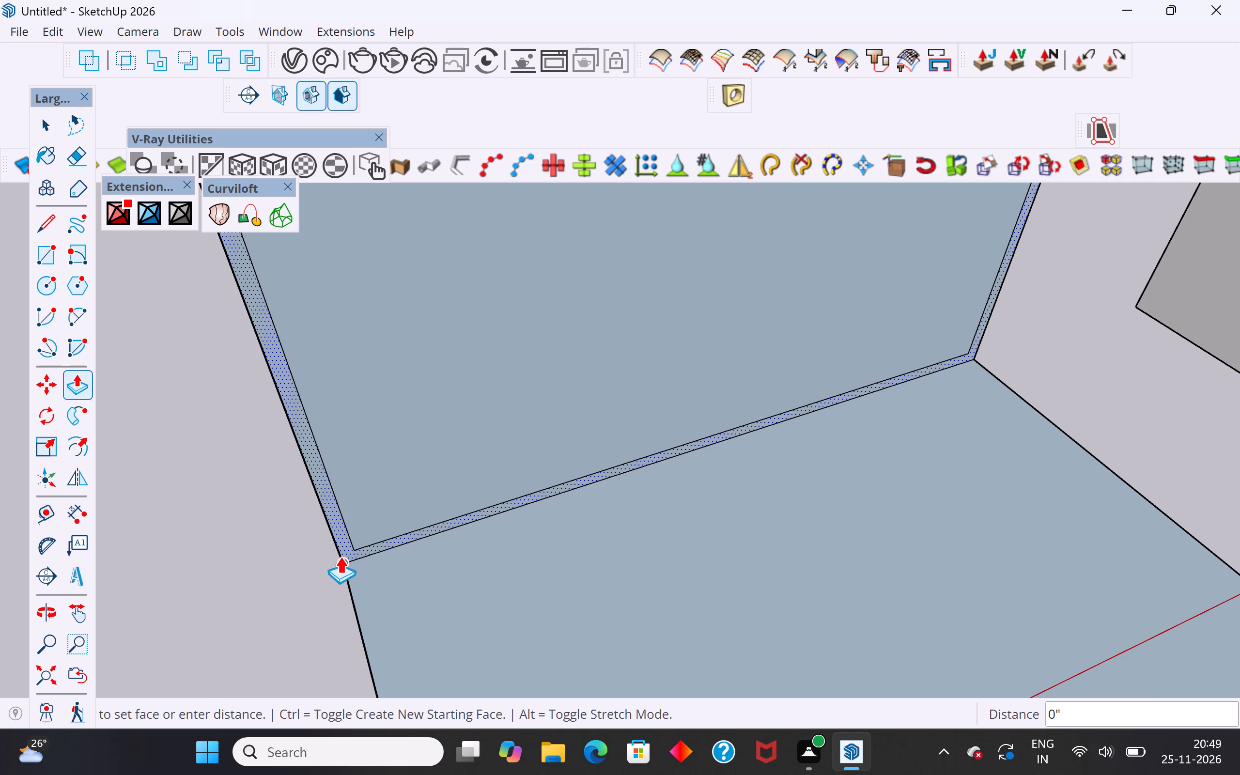
scroll(340, 556, down, 20)
scroll(340, 556, down, 8)
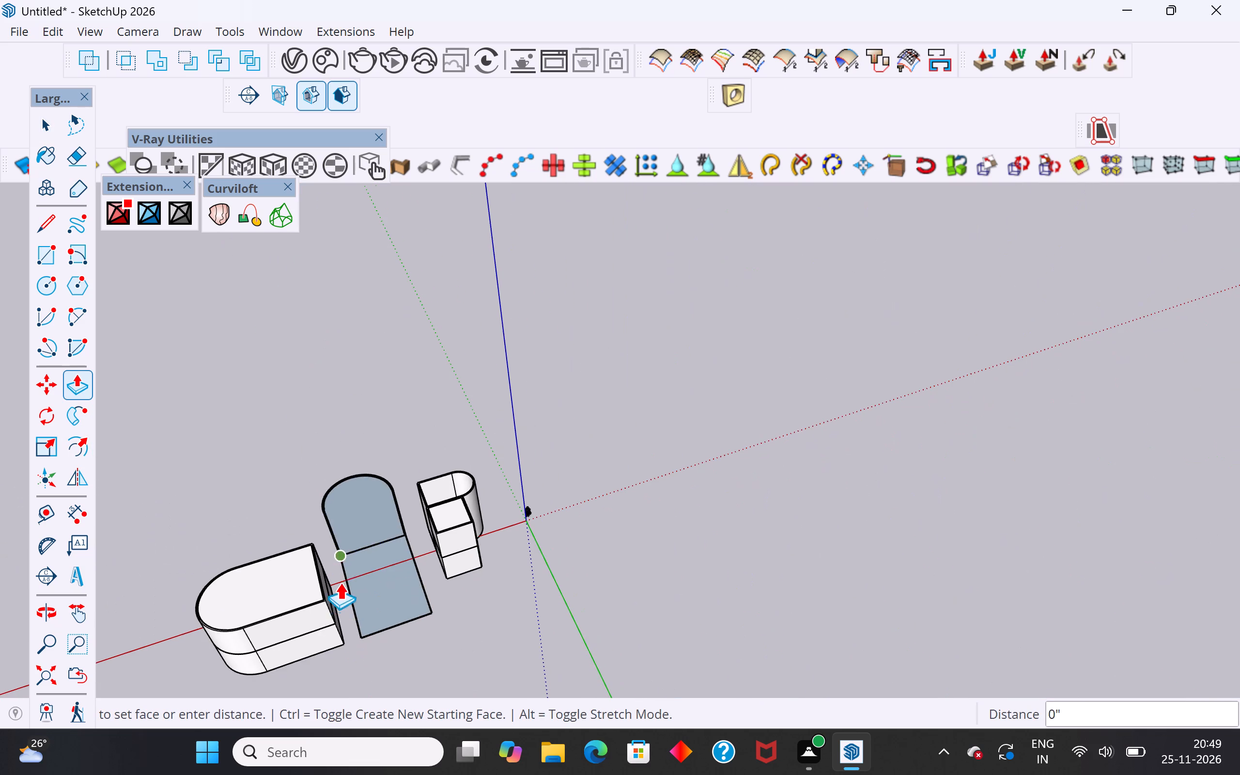
click(362, 639)
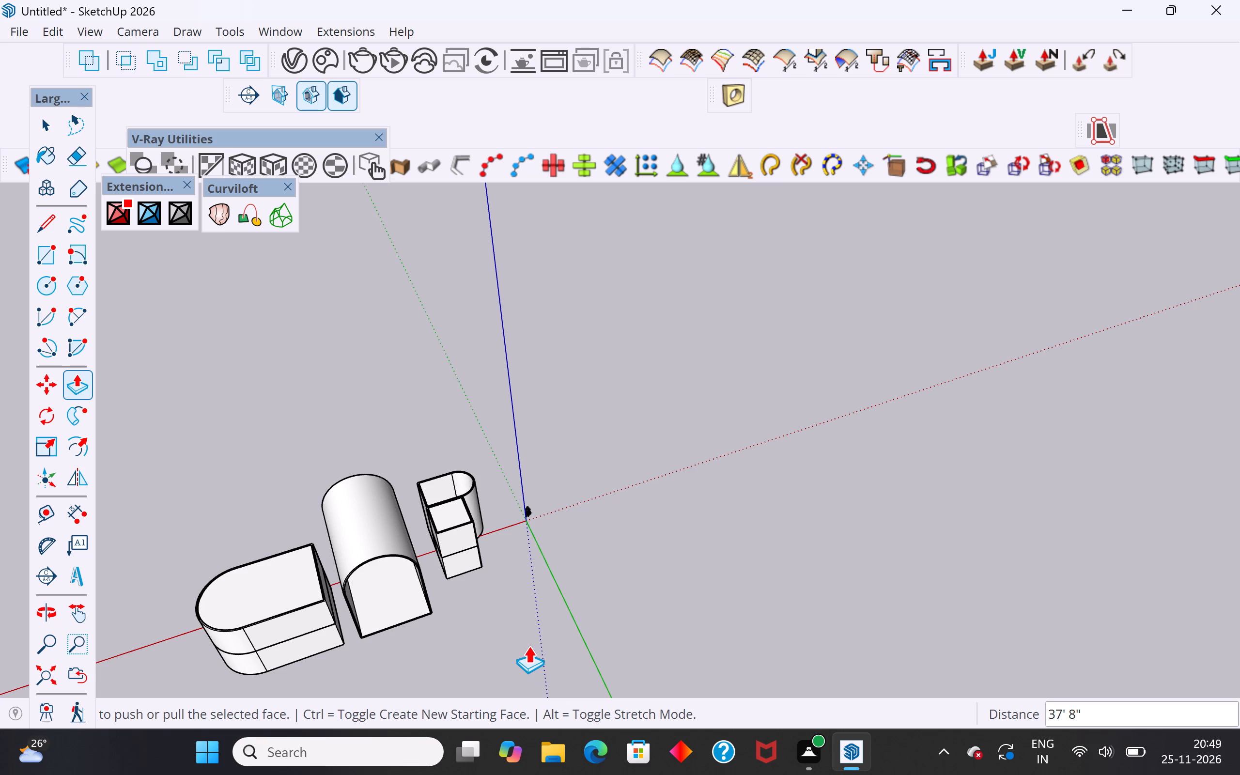
Copy the inner arched face 37' 8" from the vaulted shell's closed end to its open end.
click(52, 126)
scroll(411, 683, up, 4)
middle_drag(388, 567, 350, 444)
scroll(350, 505, up, 1)
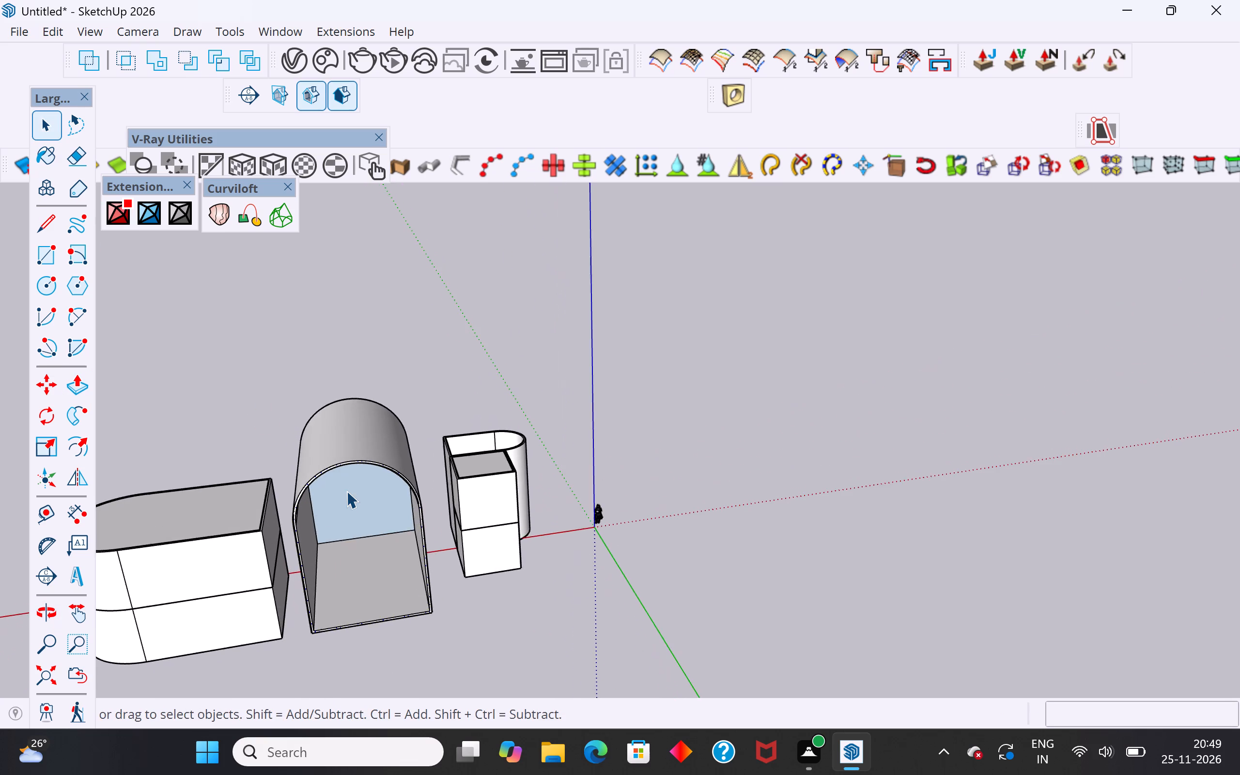
scroll(346, 491, up, 1)
middle_drag(361, 470, 364, 385)
click(356, 494)
scroll(363, 543, up, 4)
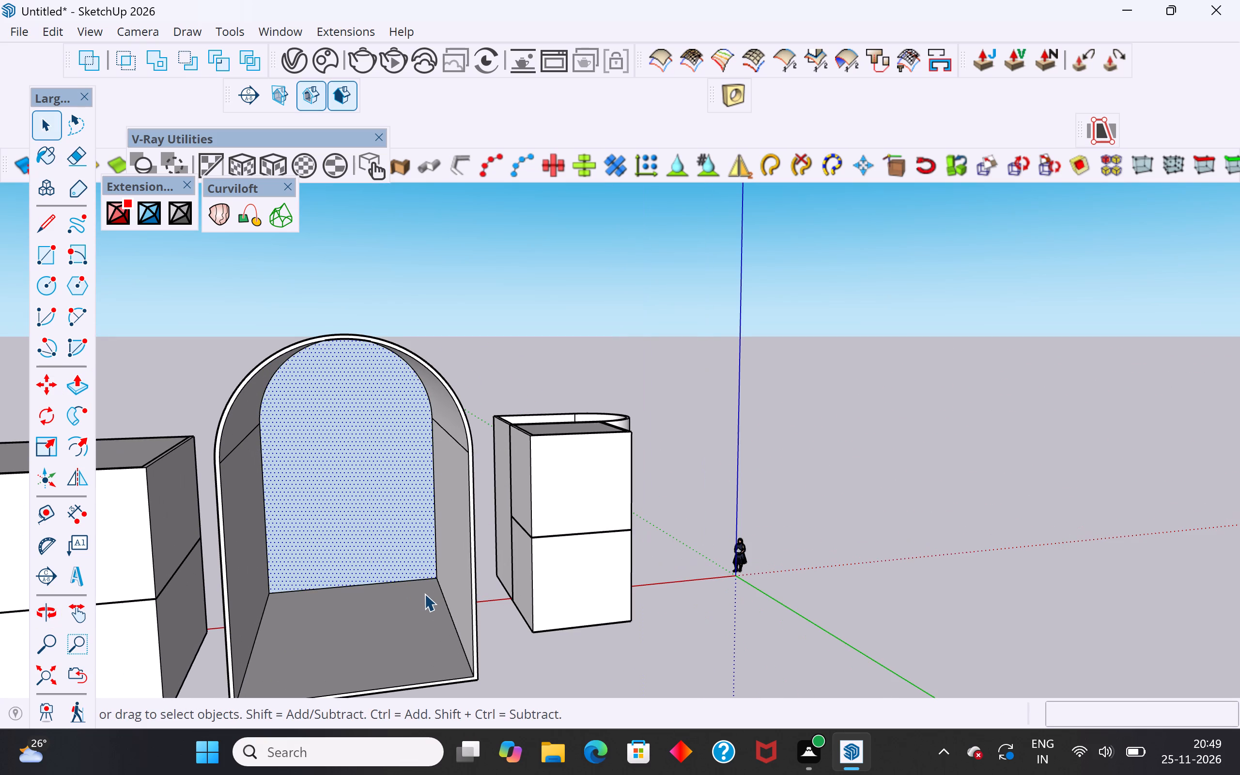
key(m)
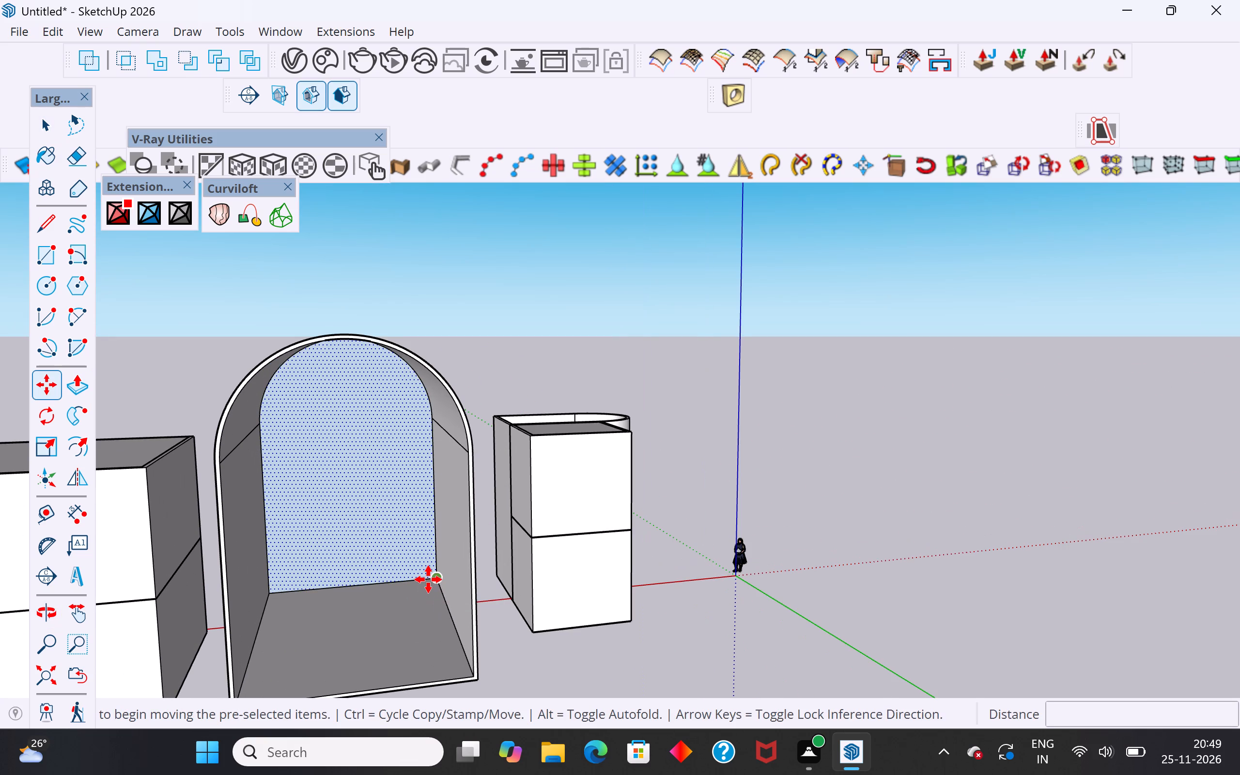
ctrl+click(428, 579)
click(471, 682)
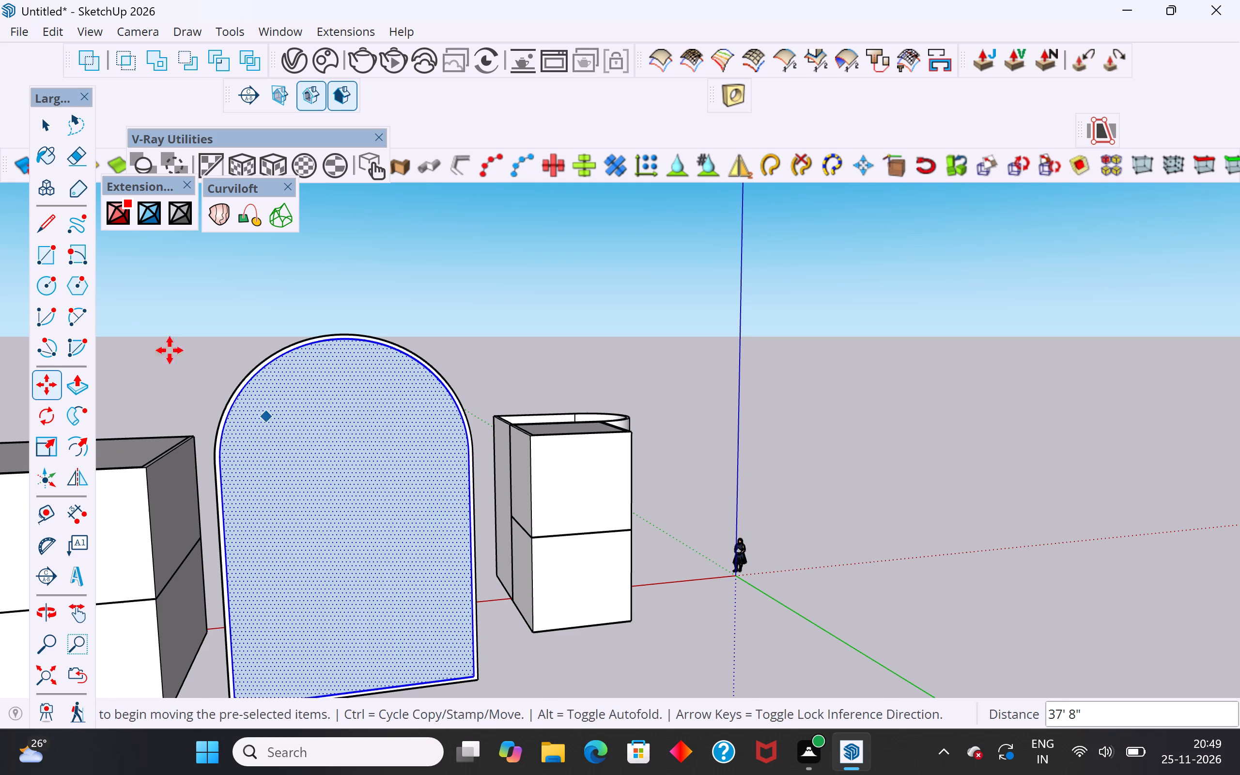
click(45, 121)
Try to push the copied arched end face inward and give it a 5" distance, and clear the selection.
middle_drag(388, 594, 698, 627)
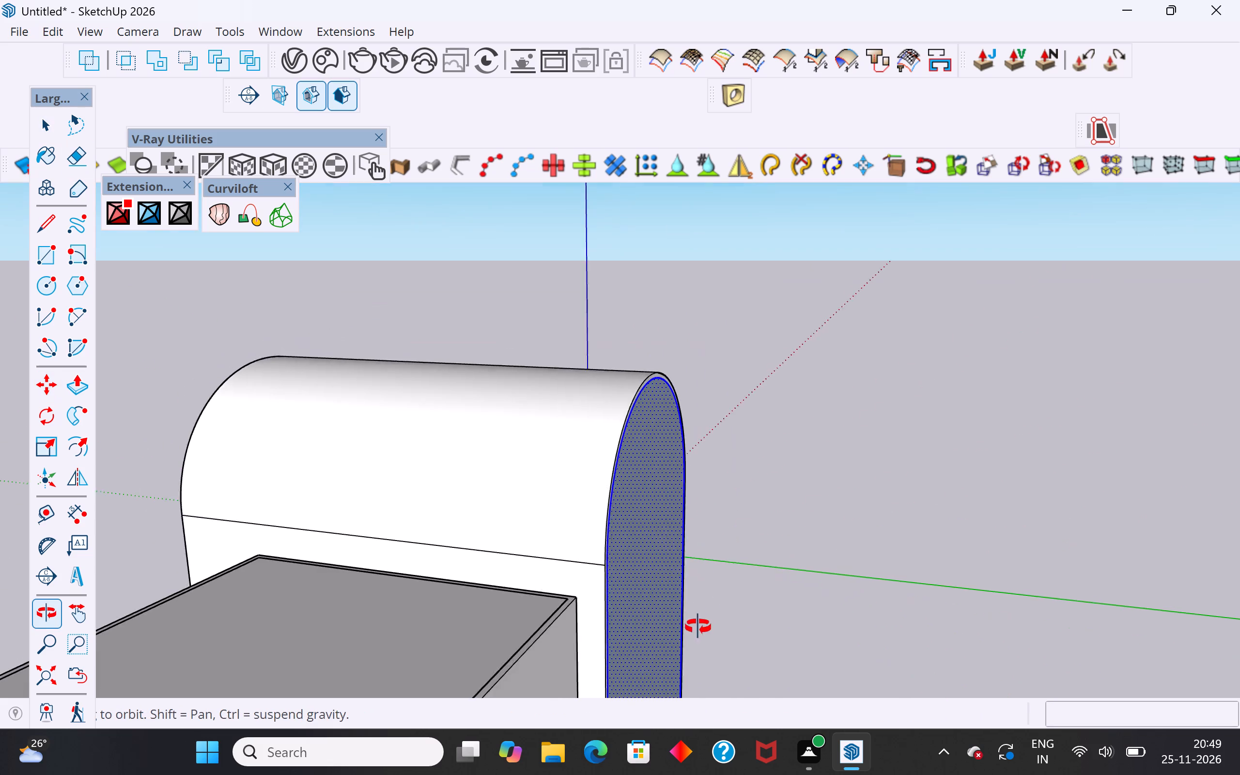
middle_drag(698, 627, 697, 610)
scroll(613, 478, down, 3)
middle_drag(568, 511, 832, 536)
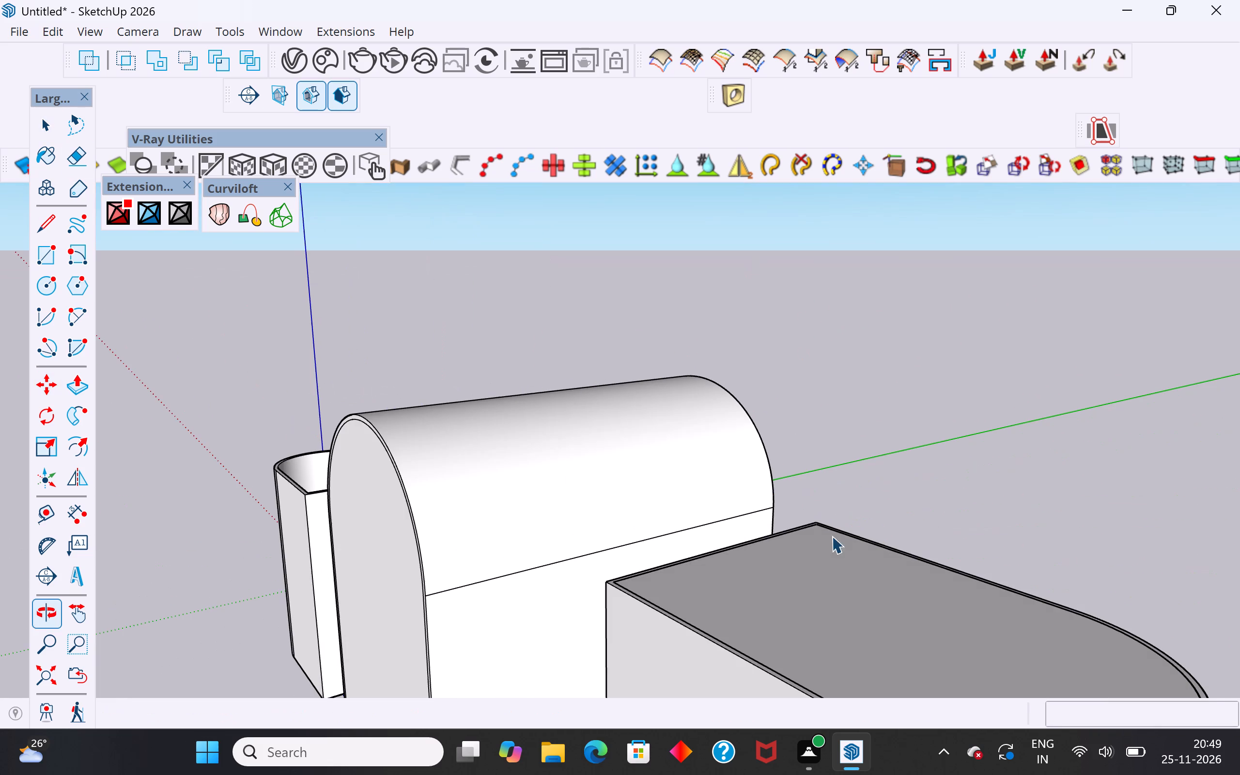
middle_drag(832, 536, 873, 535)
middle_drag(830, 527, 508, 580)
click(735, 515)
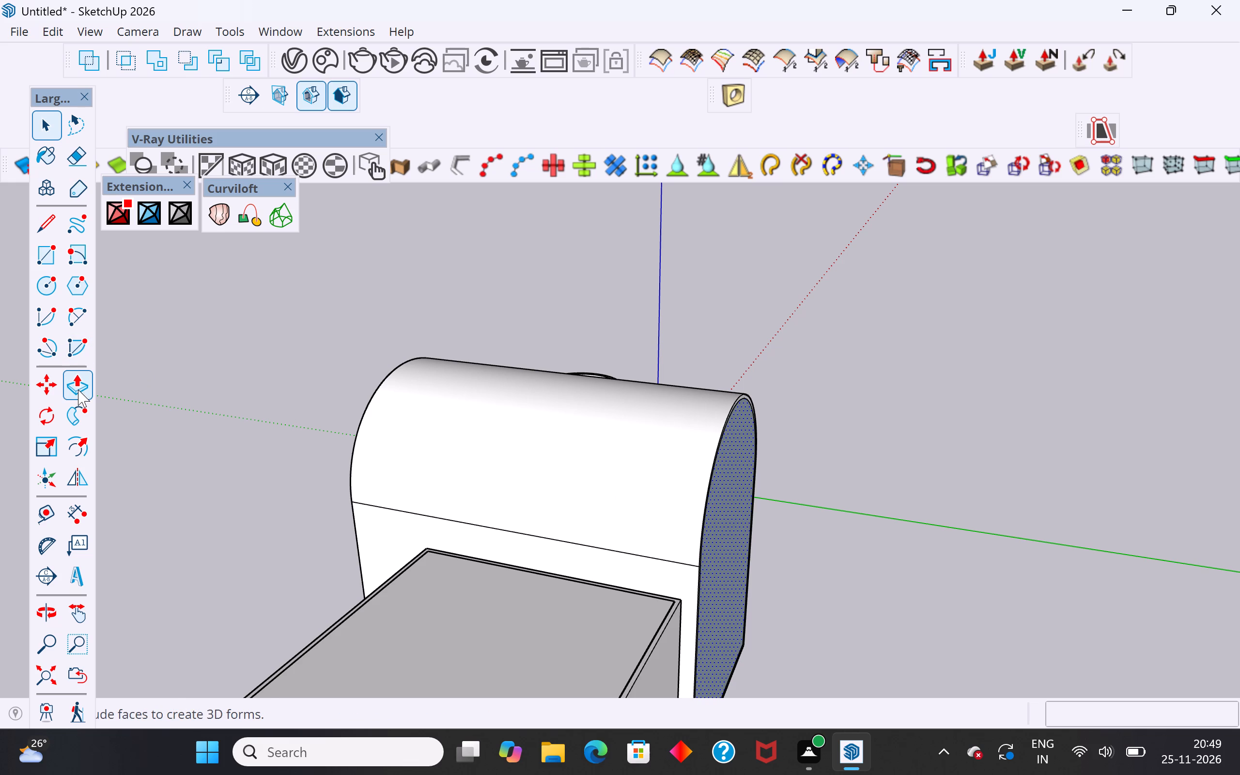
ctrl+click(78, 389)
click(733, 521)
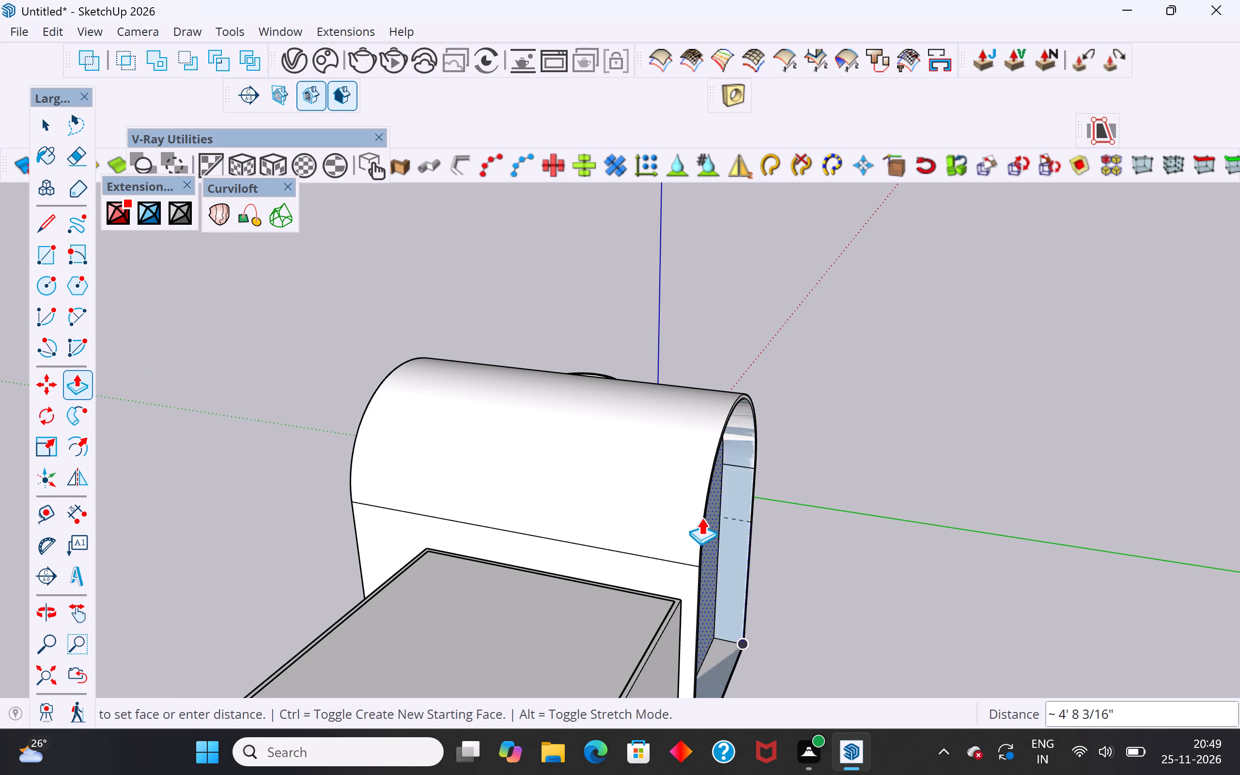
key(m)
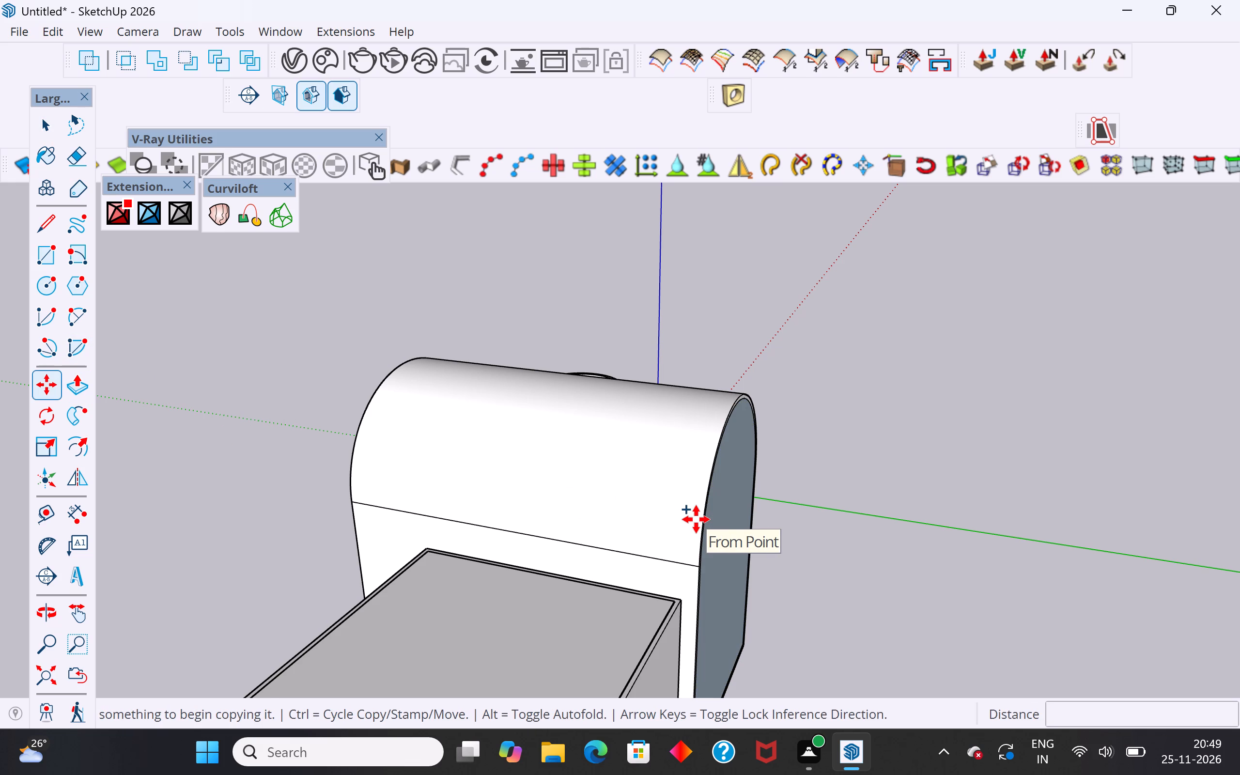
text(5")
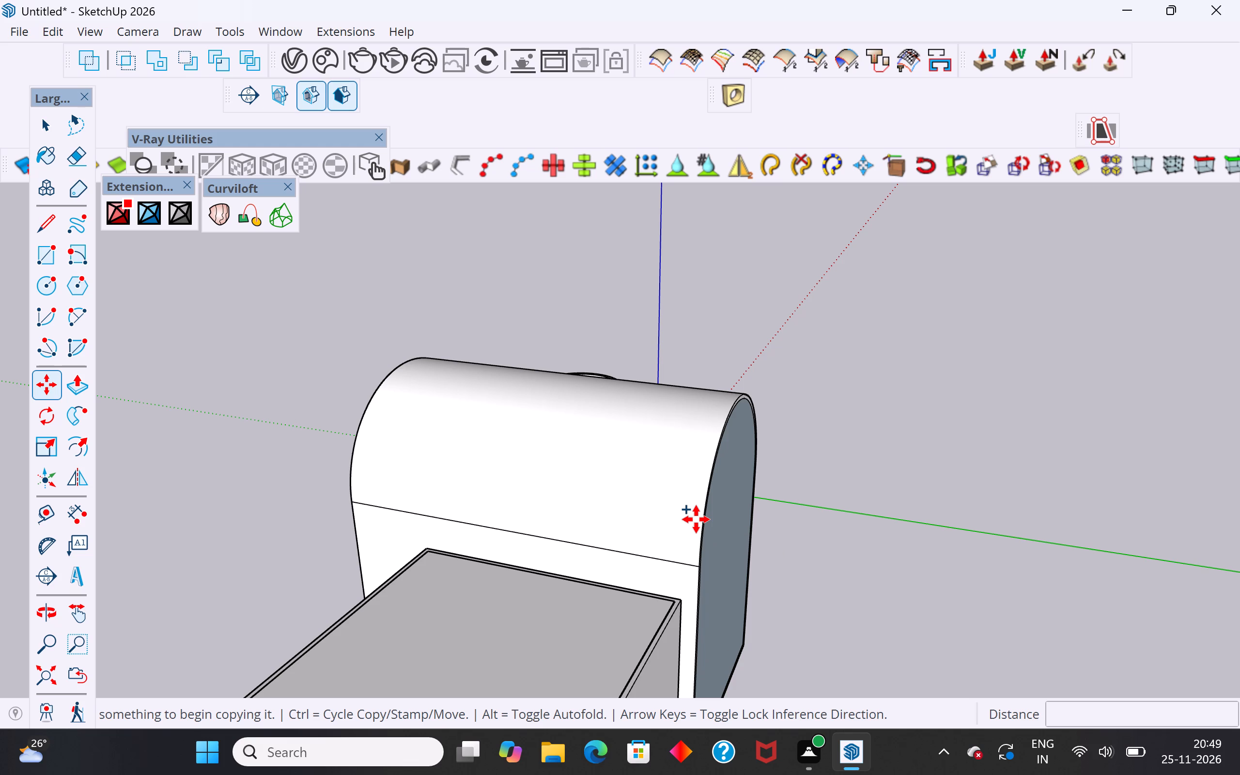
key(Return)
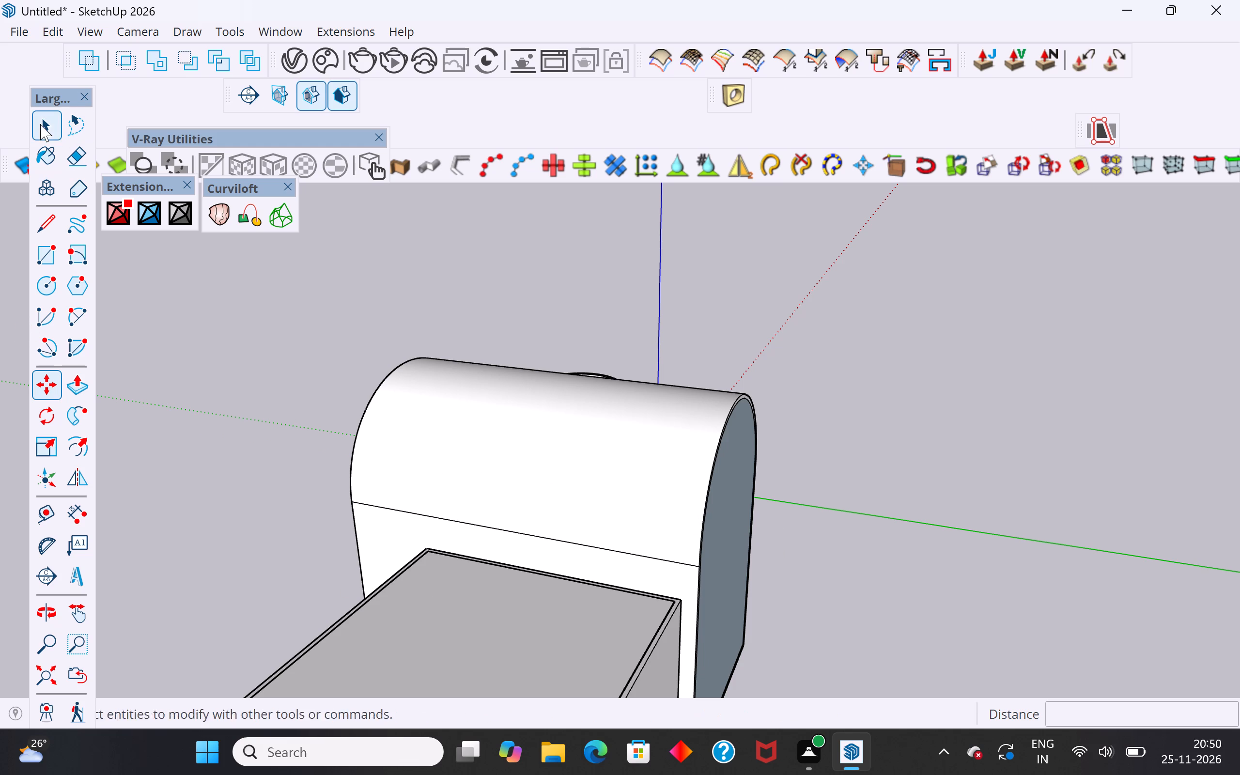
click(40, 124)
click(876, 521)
Hide the bottom face of the middle block's vaulted shell.
middle_drag(828, 598, 837, 176)
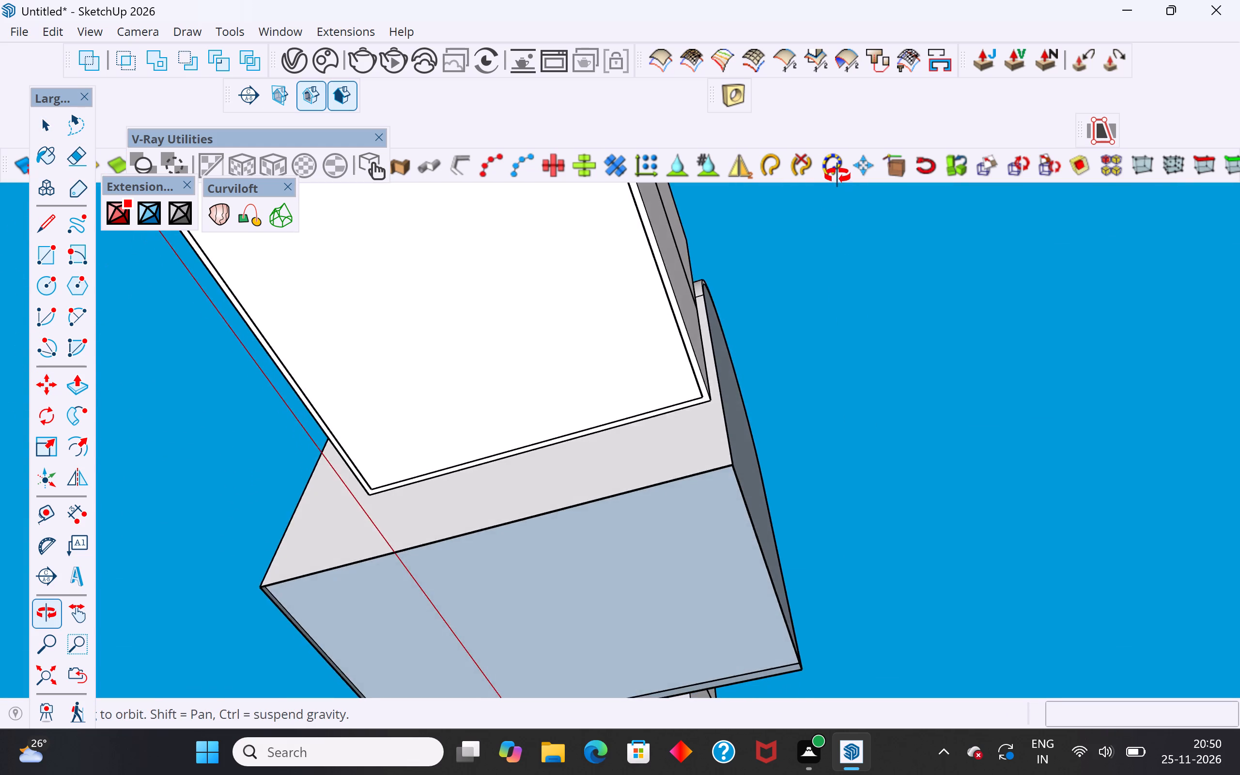
middle_drag(837, 176, 719, 139)
middle_drag(671, 416, 708, 297)
scroll(705, 292, up, 4)
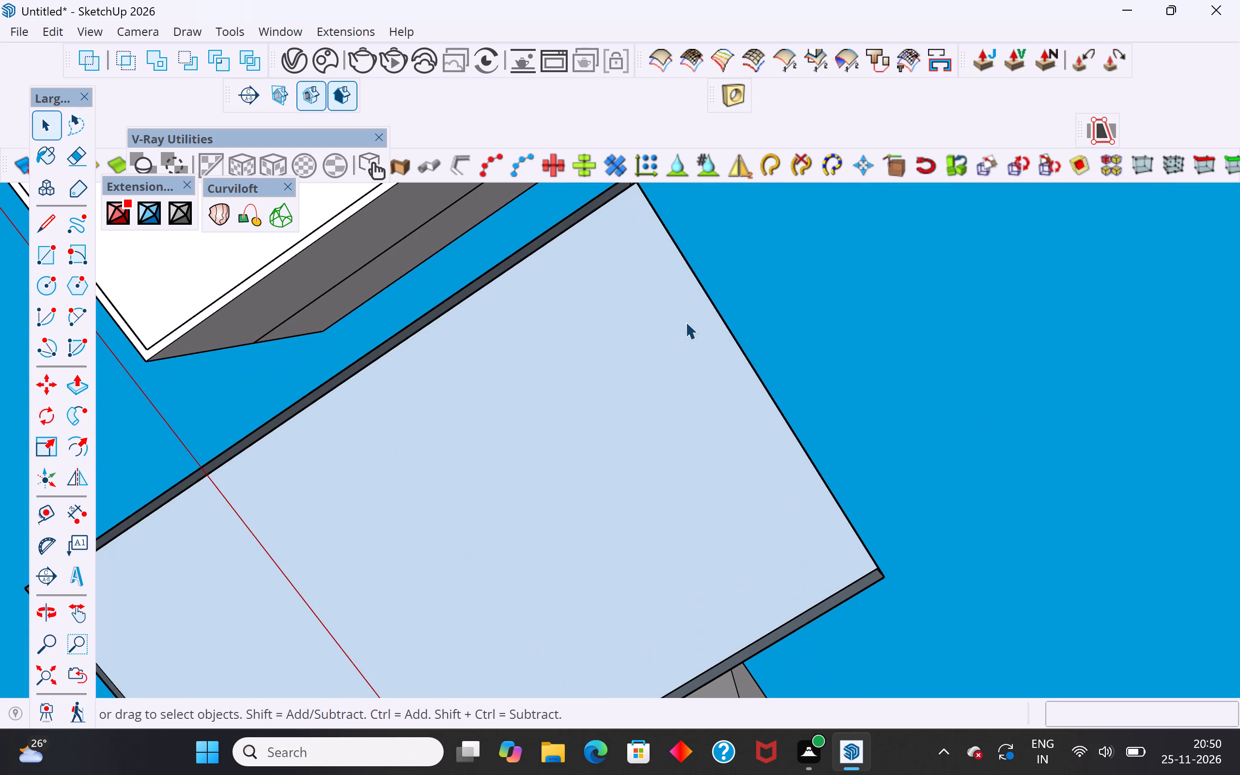
click(680, 329)
right_click(680, 329)
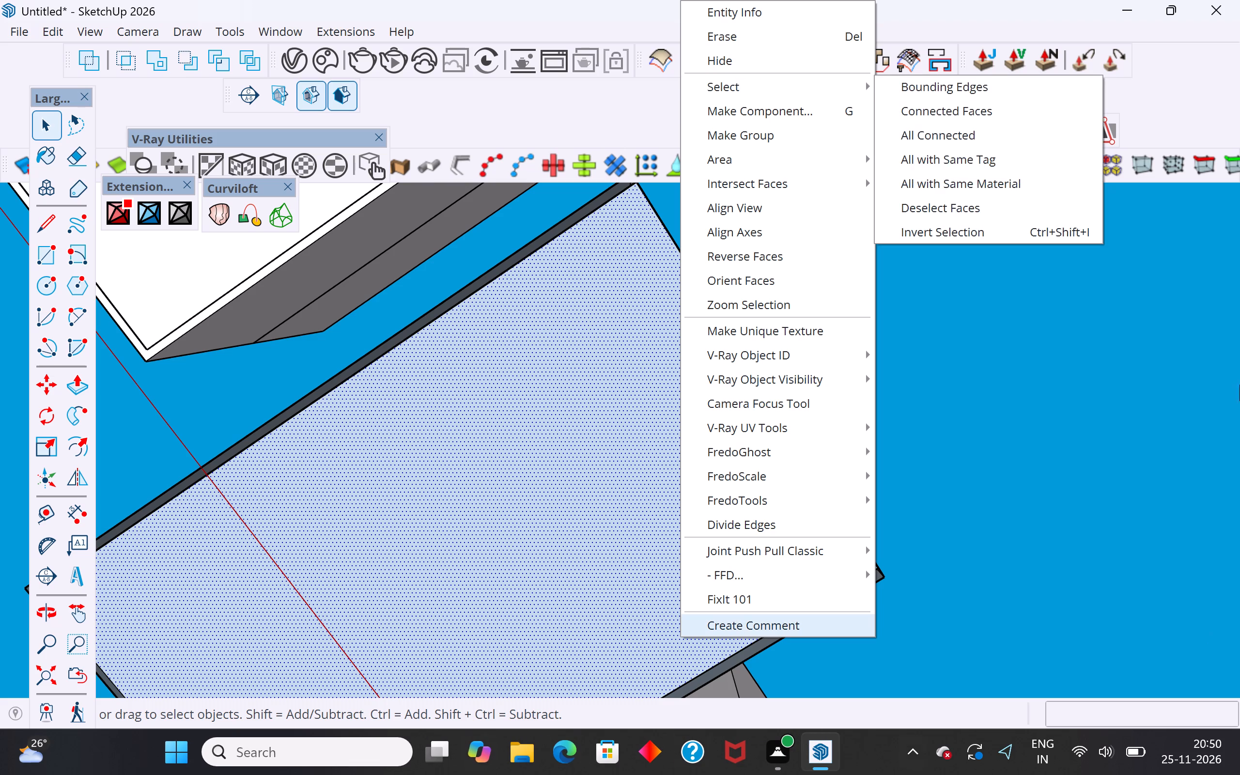
click(784, 60)
Copy the arched face at the open end of the vaulted shell 5" inward, and clear the selection.
middle_drag(637, 374, 761, 398)
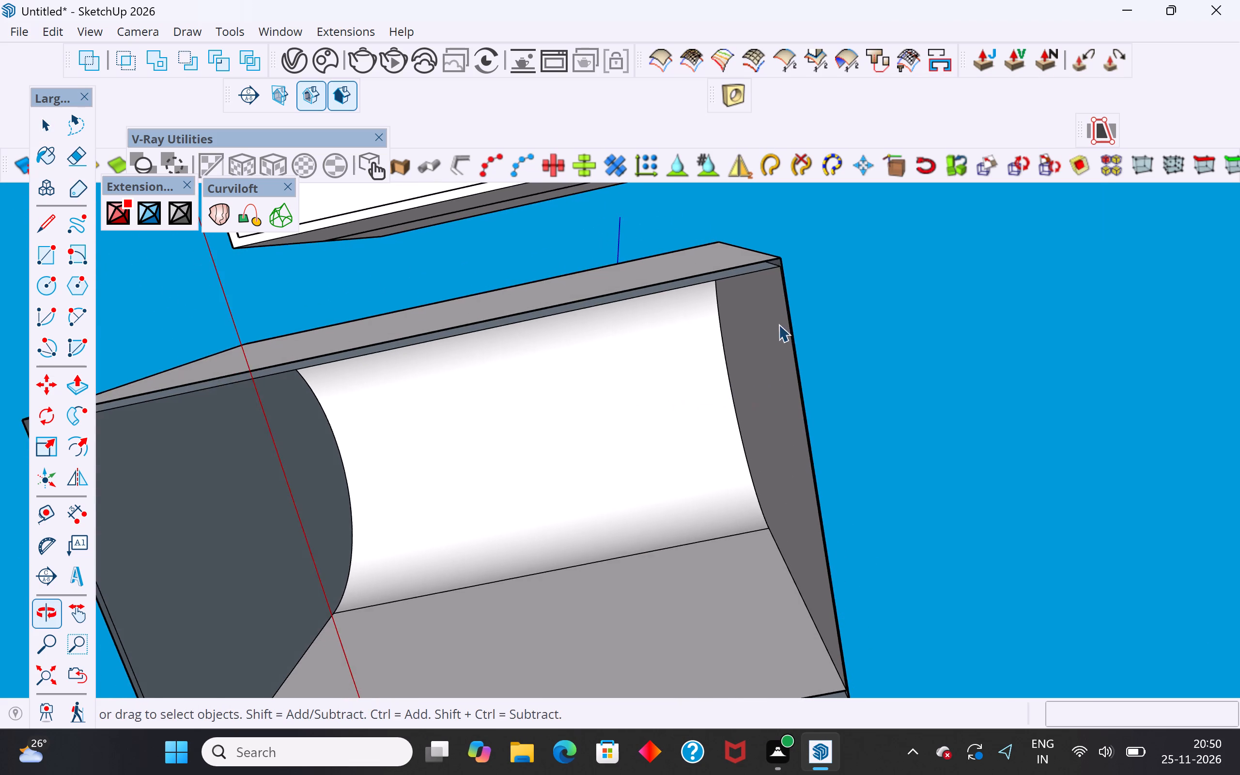
scroll(778, 289, up, 5)
middle_drag(778, 273, 702, 302)
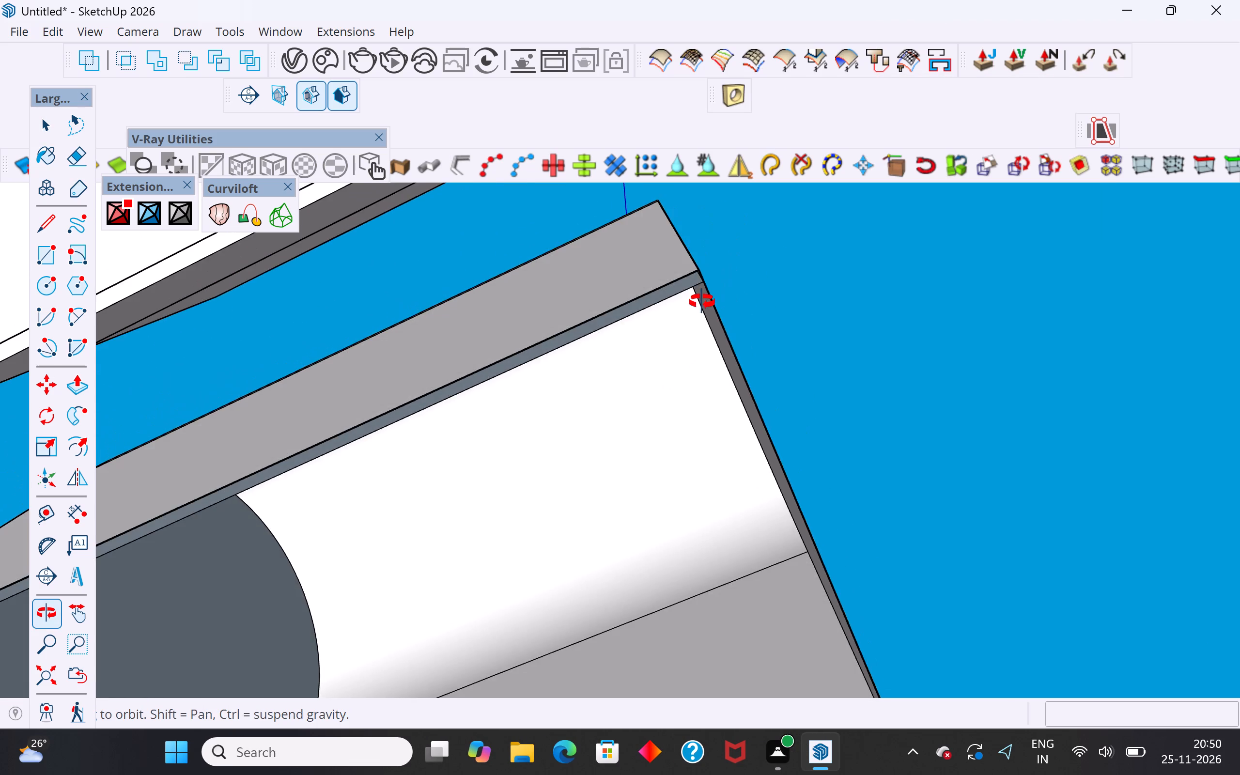
middle_drag(702, 302, 562, 449)
click(645, 462)
middle_drag(636, 502, 789, 360)
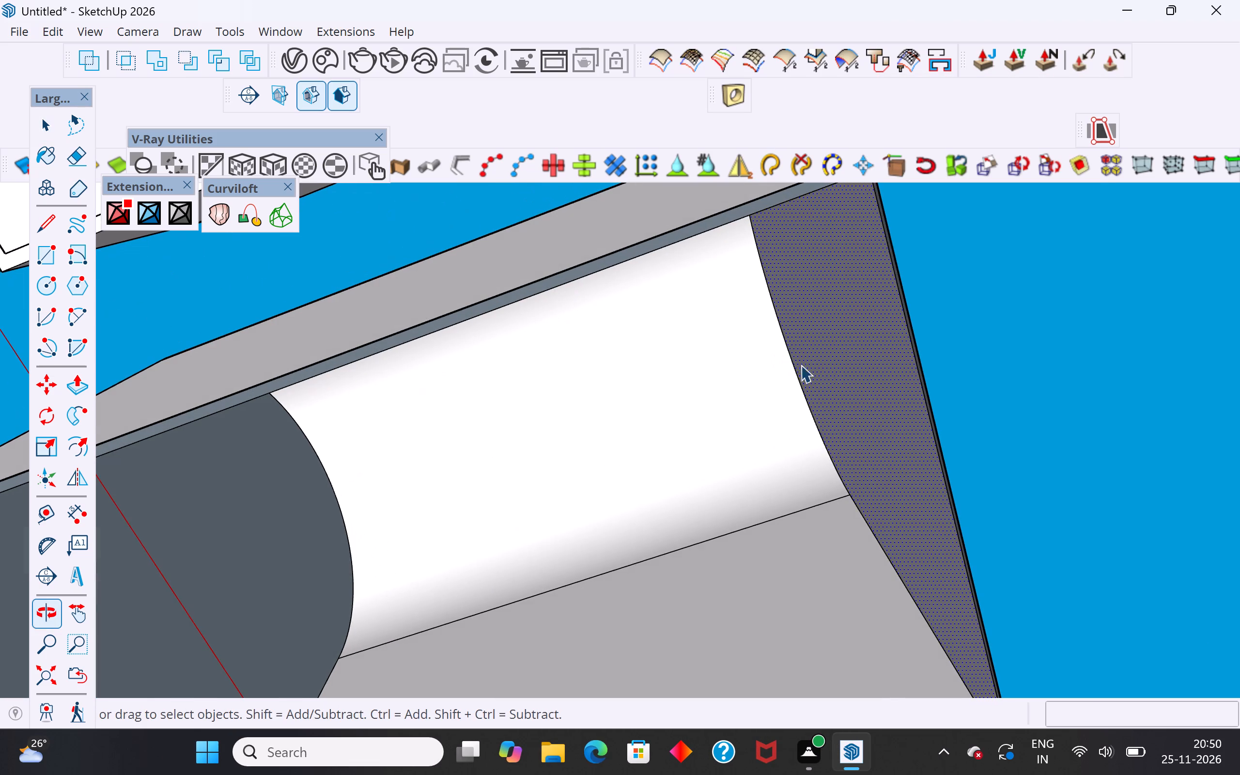
scroll(907, 310, up, 4)
middle_drag(912, 310, 830, 365)
scroll(588, 437, up, 9)
middle_drag(629, 404, 769, 334)
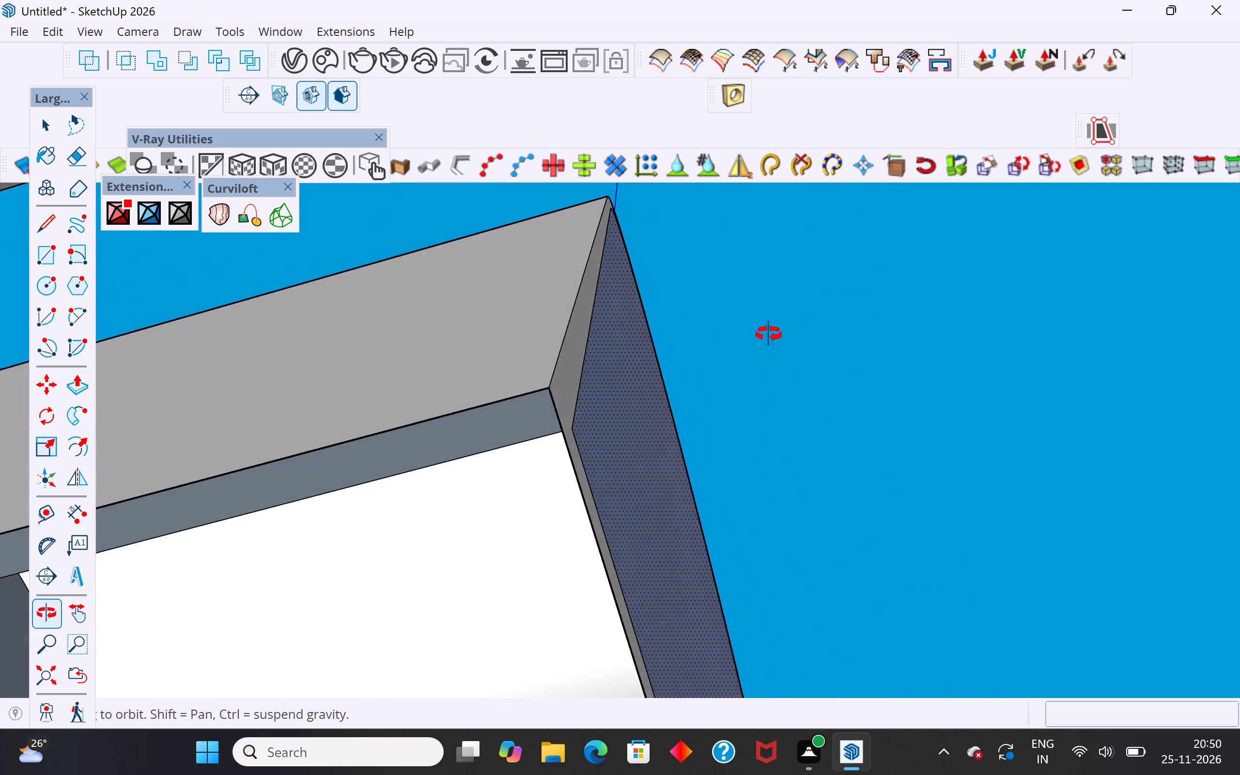
middle_drag(769, 334, 940, 405)
key(m)
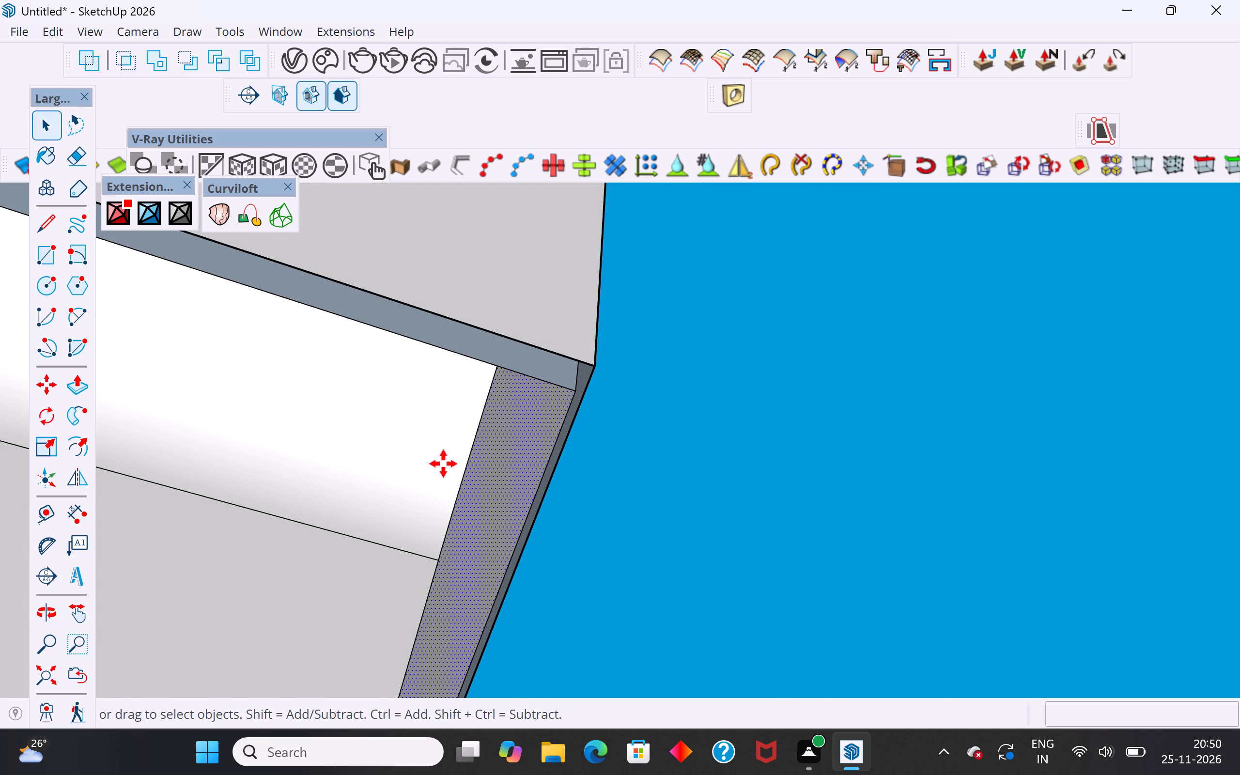
ctrl+click(510, 464)
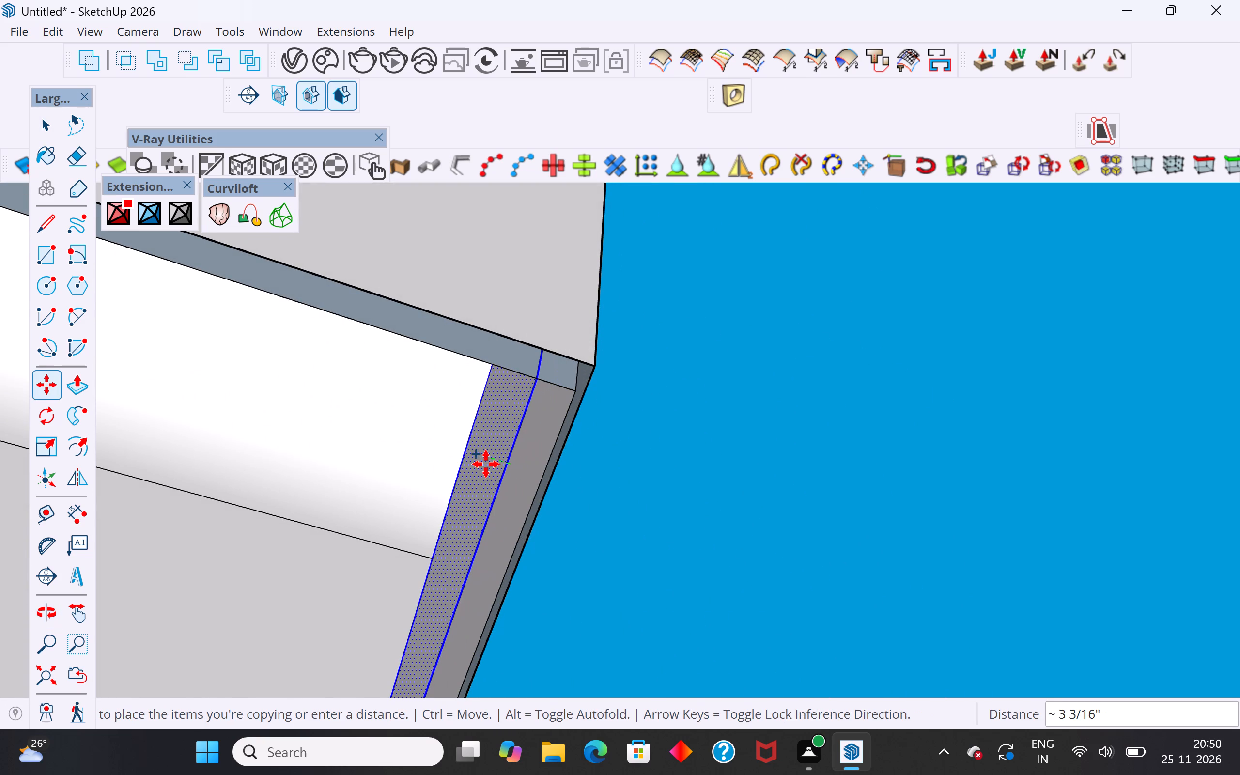
text(5")
key(Return)
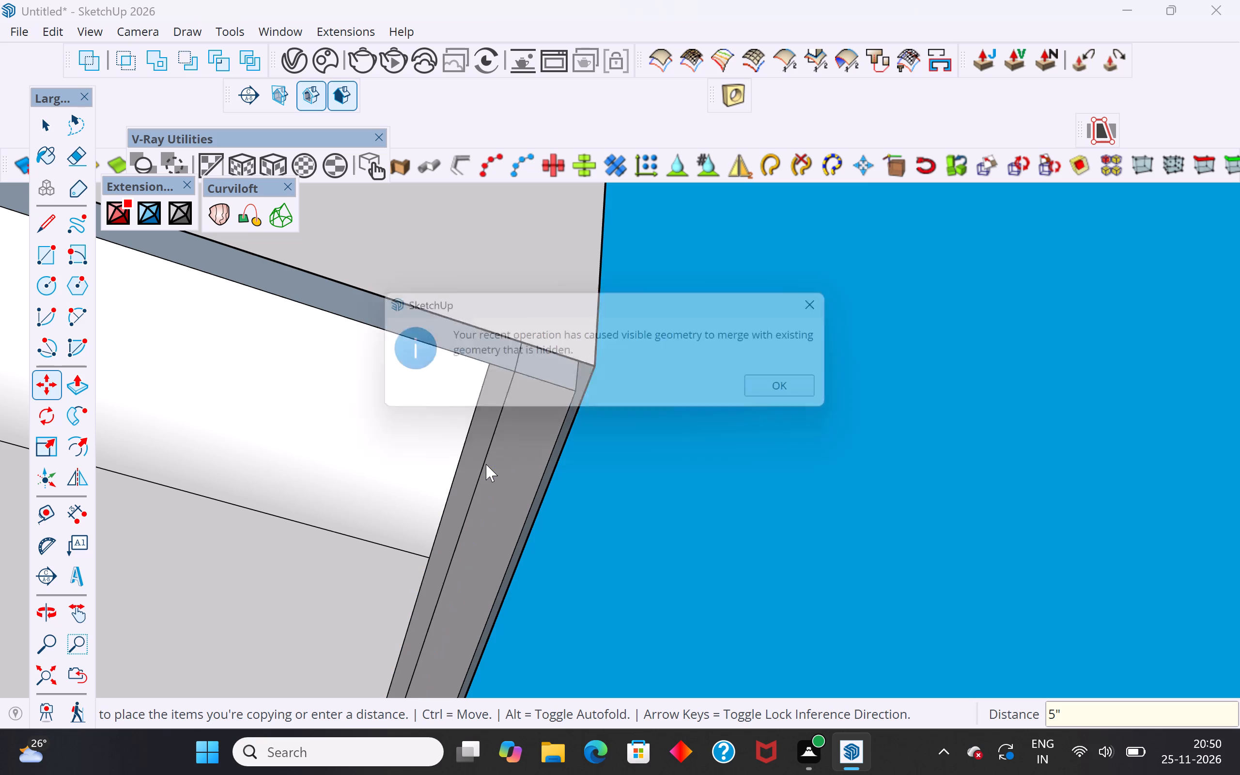
click(791, 392)
middle_drag(776, 406, 599, 418)
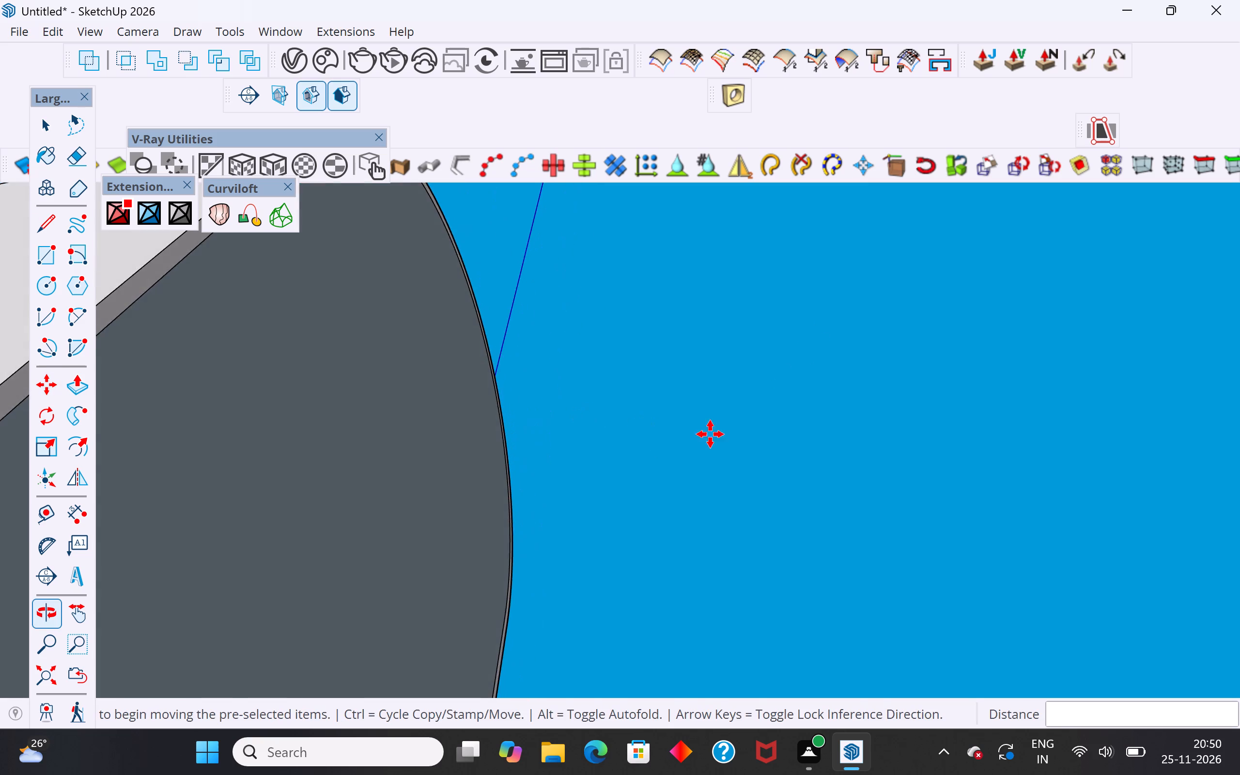
scroll(766, 406, down, 20)
scroll(766, 406, down, 4)
middle_drag(499, 573, 560, 563)
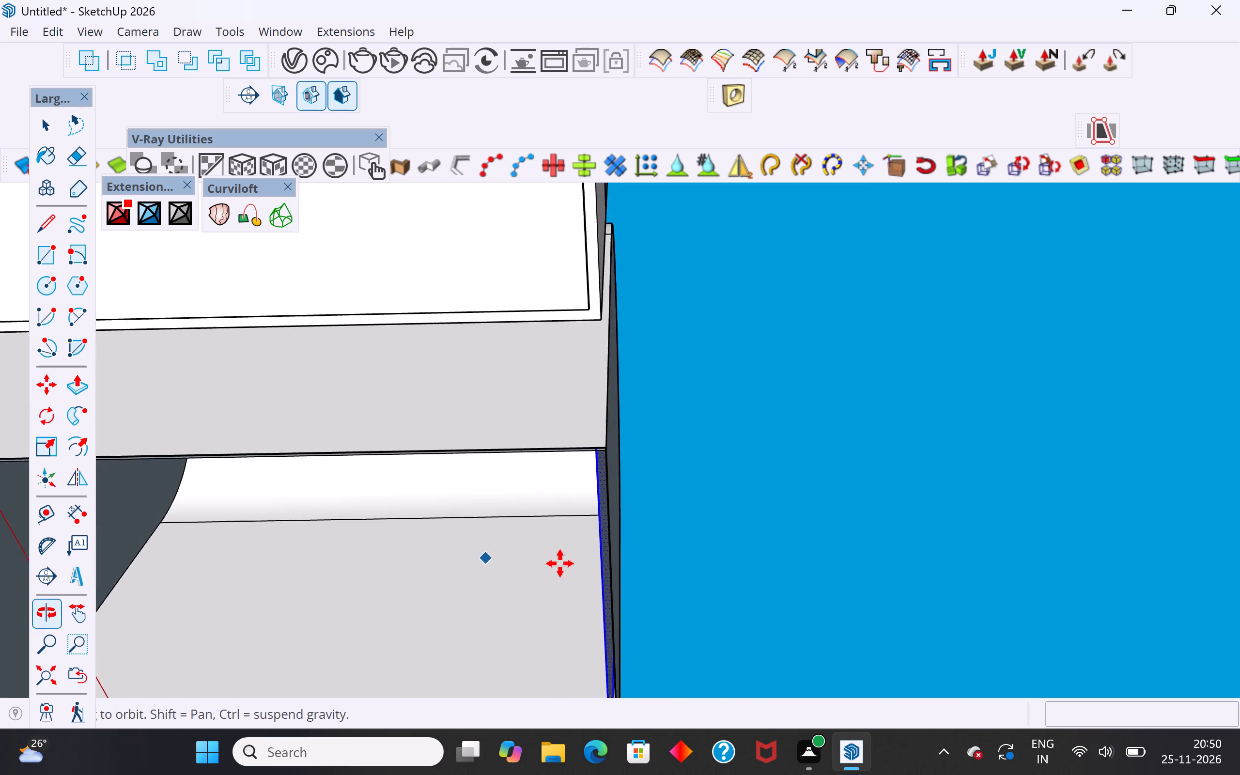
middle_drag(560, 563, 553, 567)
middle_drag(639, 504, 686, 414)
middle_drag(730, 368, 675, 368)
scroll(567, 286, up, 4)
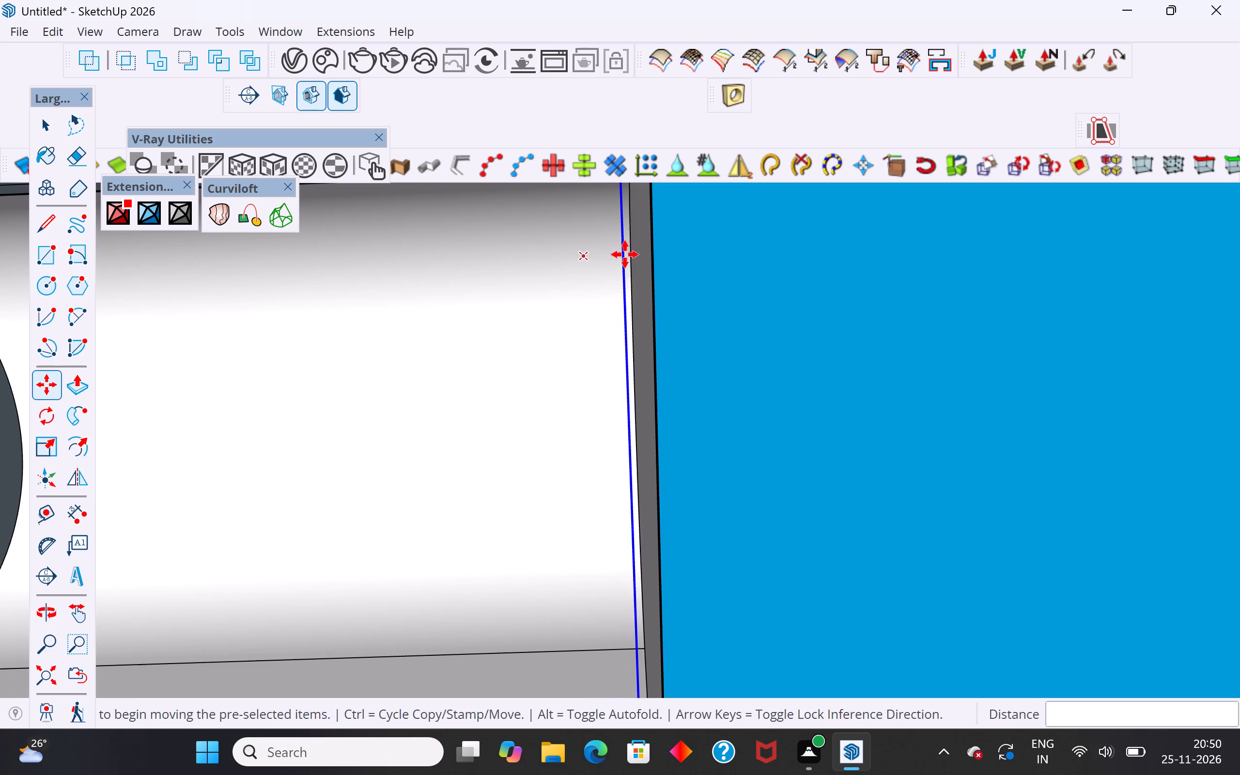
scroll(604, 356, down, 6)
click(42, 122)
click(747, 320)
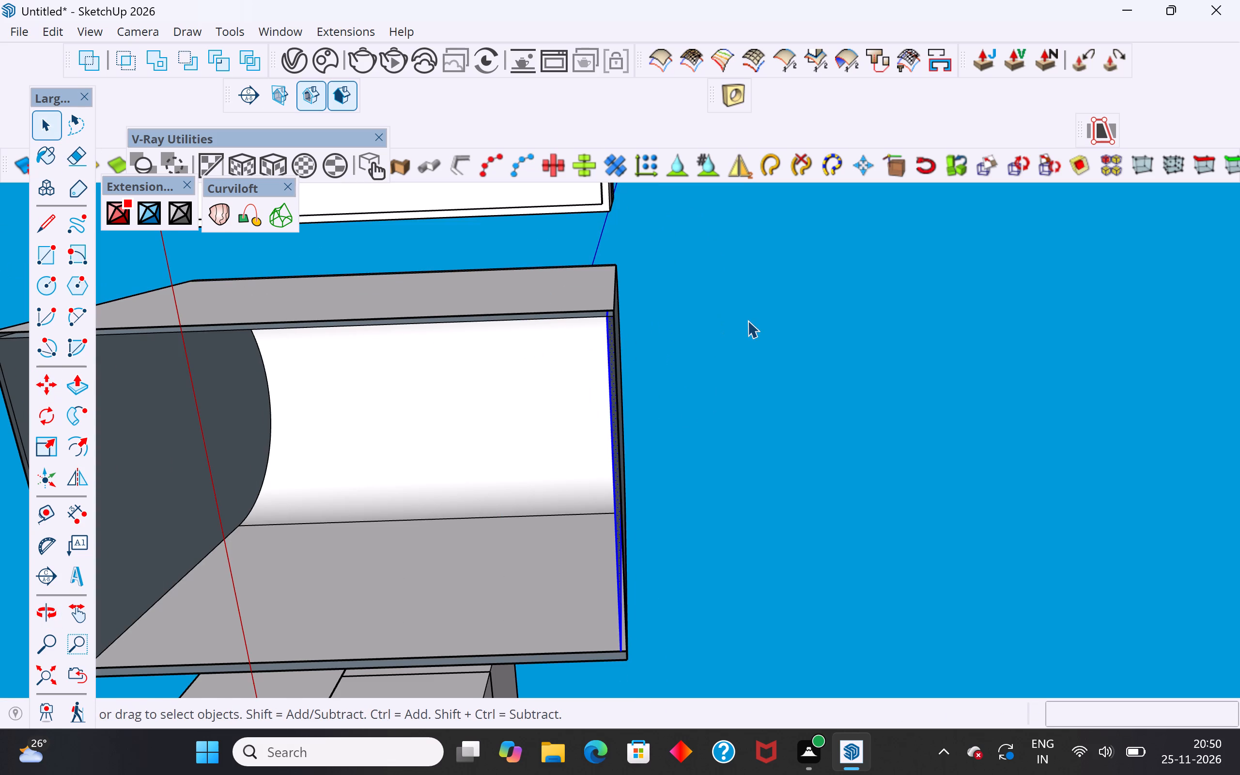
Unhide the bottom face of the middle block's vaulted shell.
scroll(784, 380, down, 5)
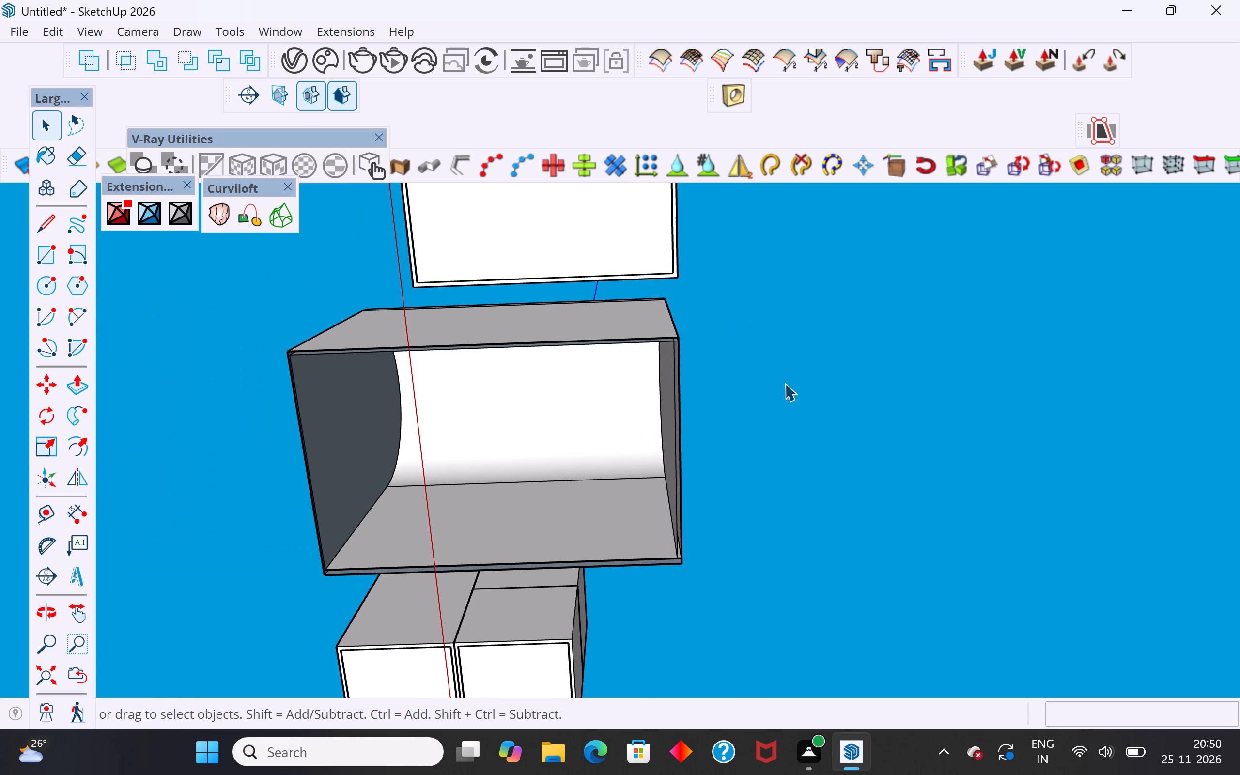
click(59, 31)
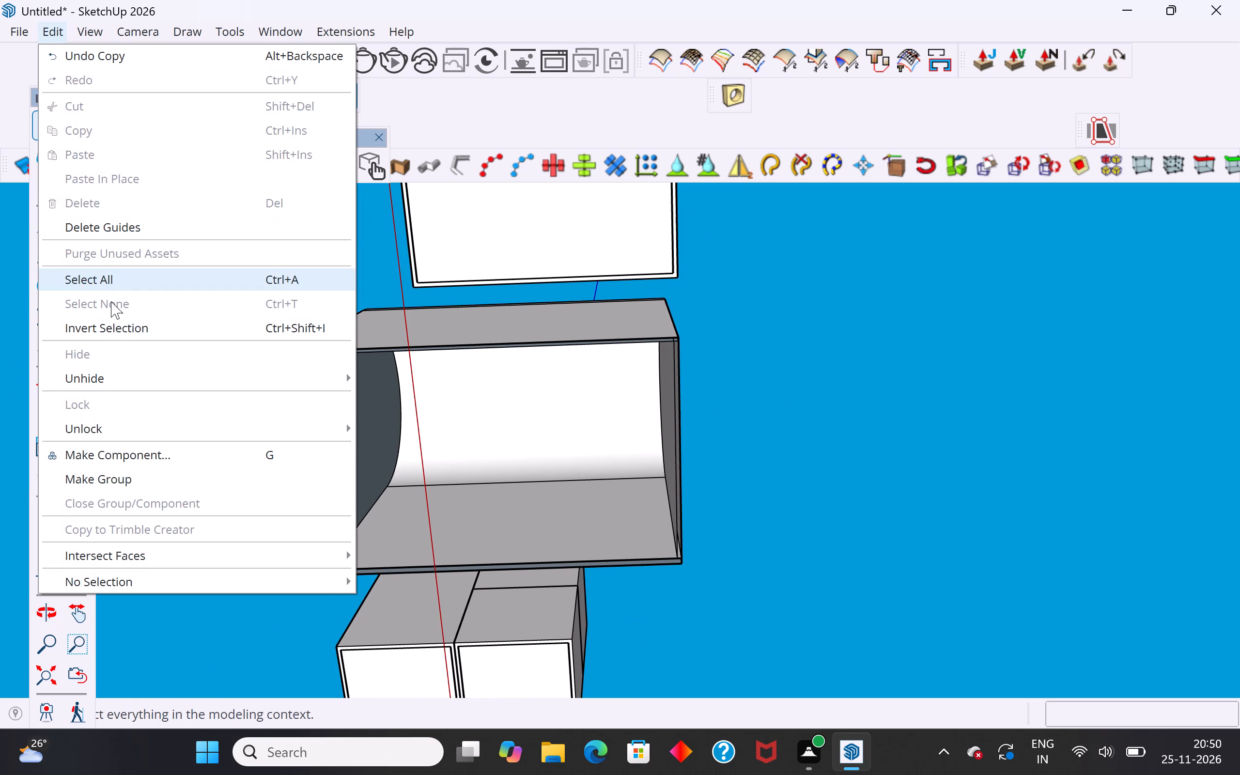
click(125, 383)
click(434, 427)
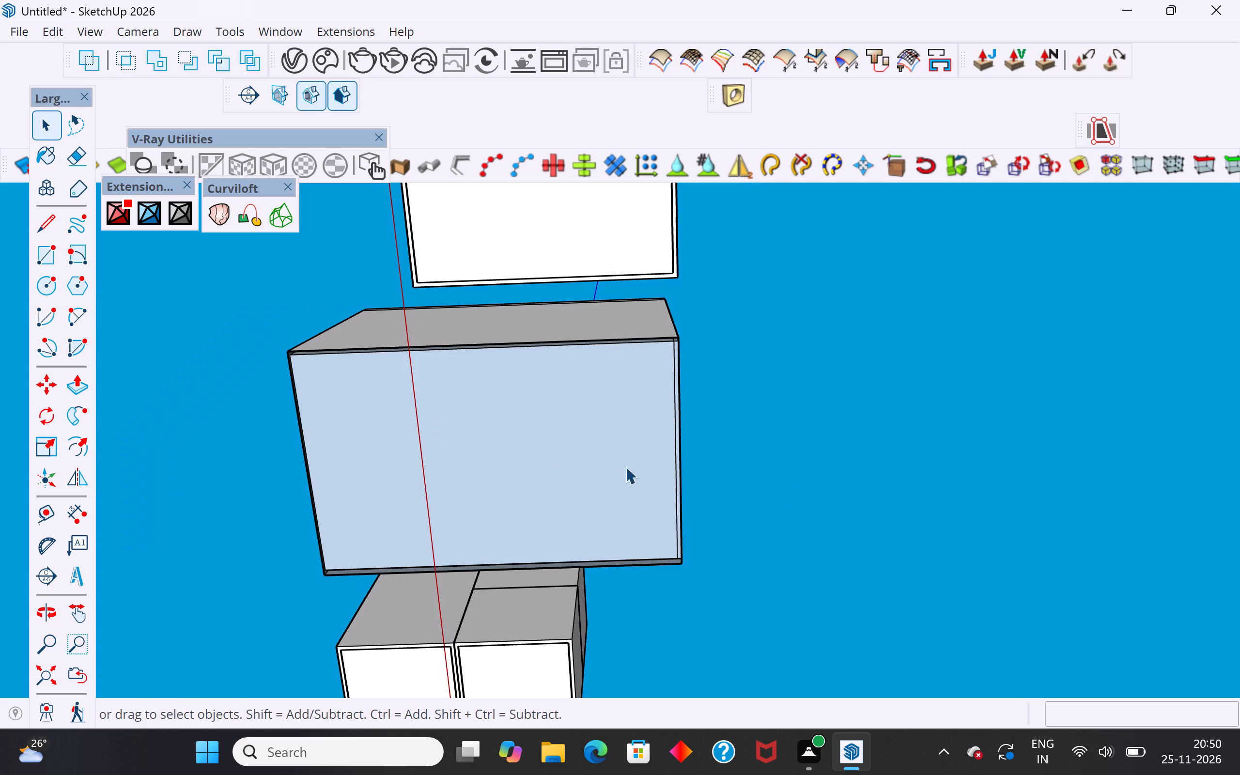
click(902, 465)
Reverse the vaulted shell's bottom face and the arched face closing its end.
right_click(590, 421)
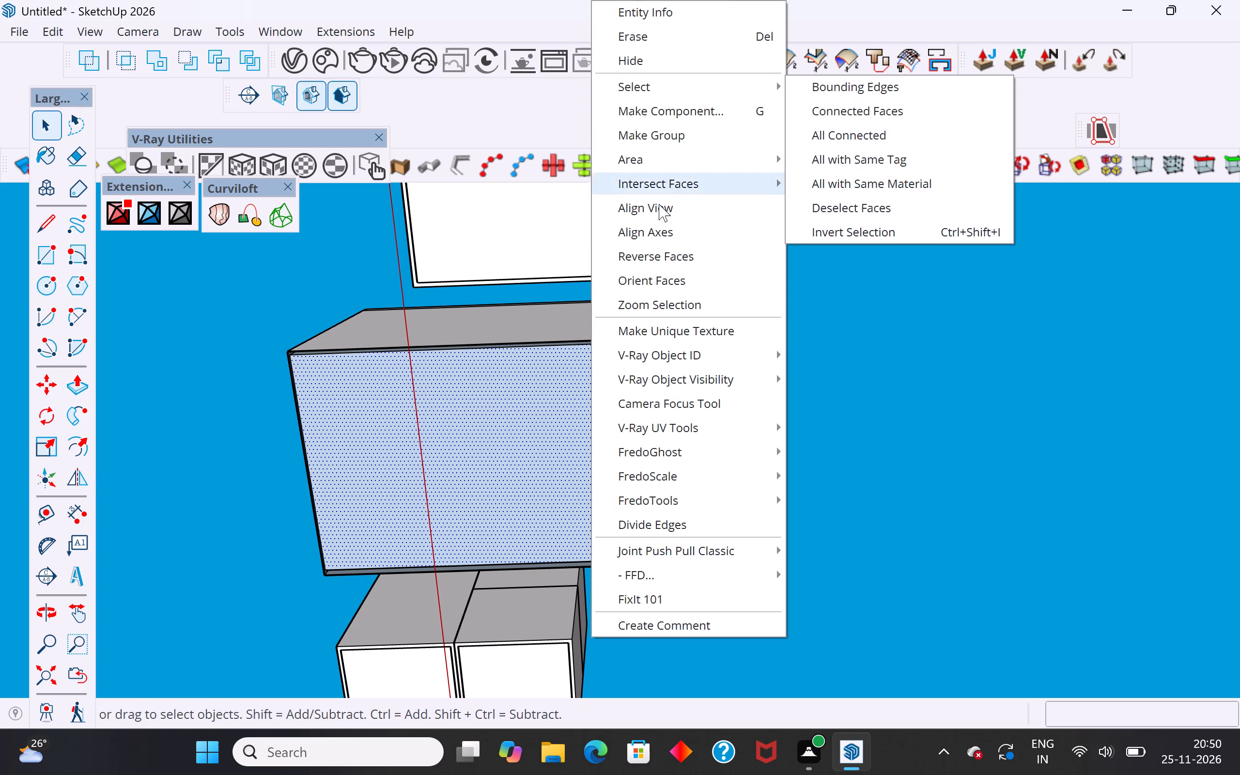
click(681, 257)
click(879, 394)
middle_drag(874, 406, 523, 594)
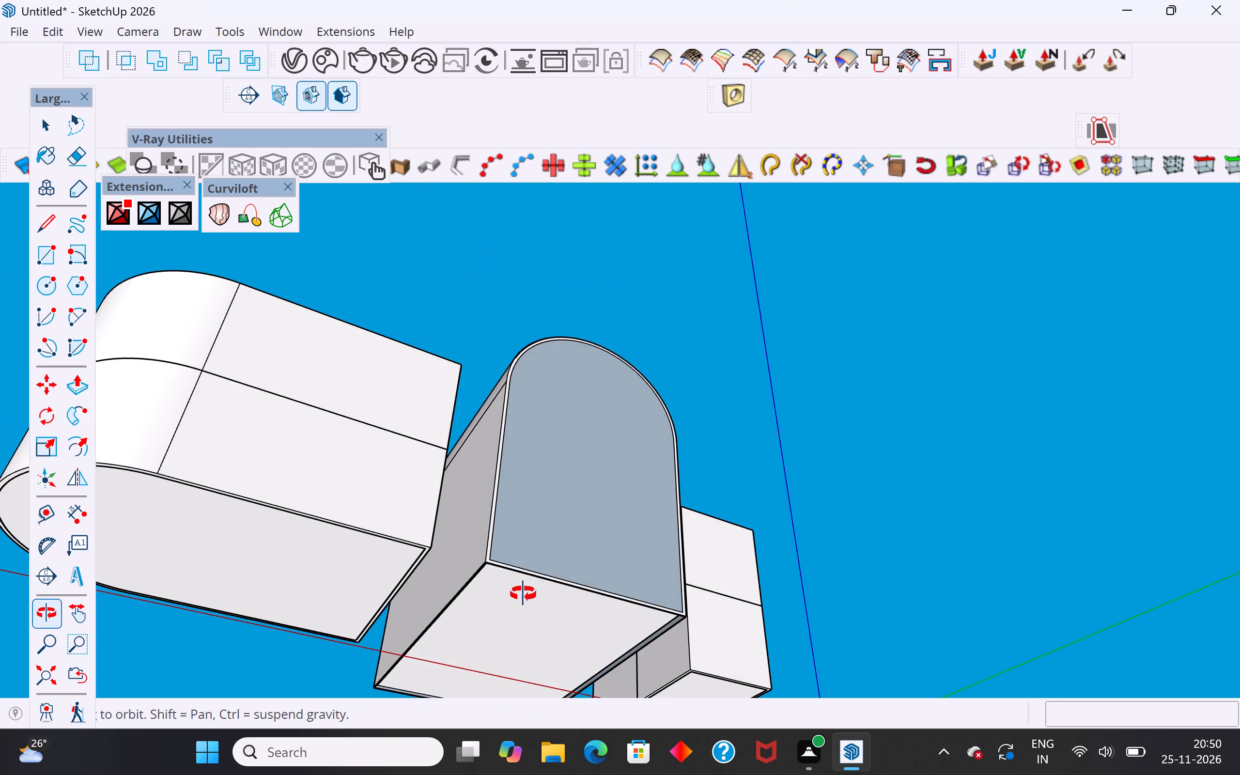
middle_drag(523, 594, 532, 579)
scroll(565, 511, up, 5)
click(576, 493)
right_click(578, 491)
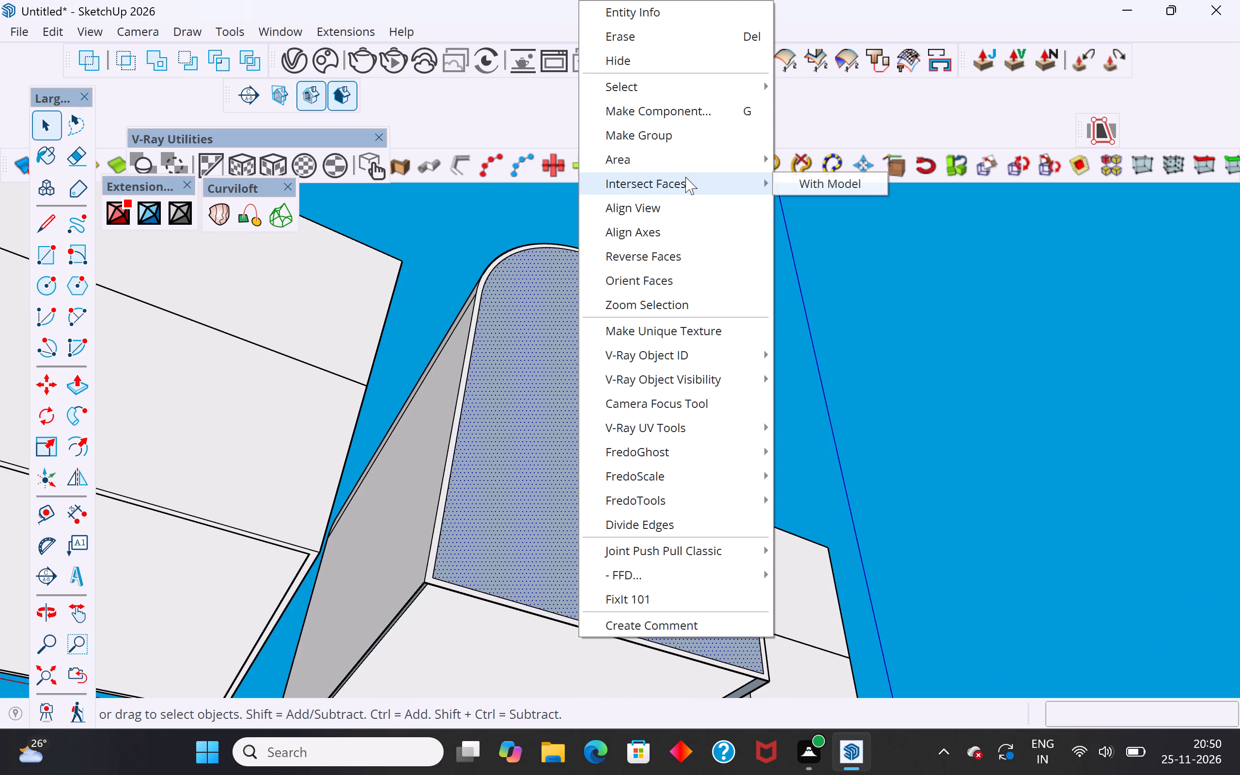
click(678, 249)
Examine the vaulted shell's underside, checking the corners and edges where the walls meet the bottom face.
scroll(500, 593, up, 2)
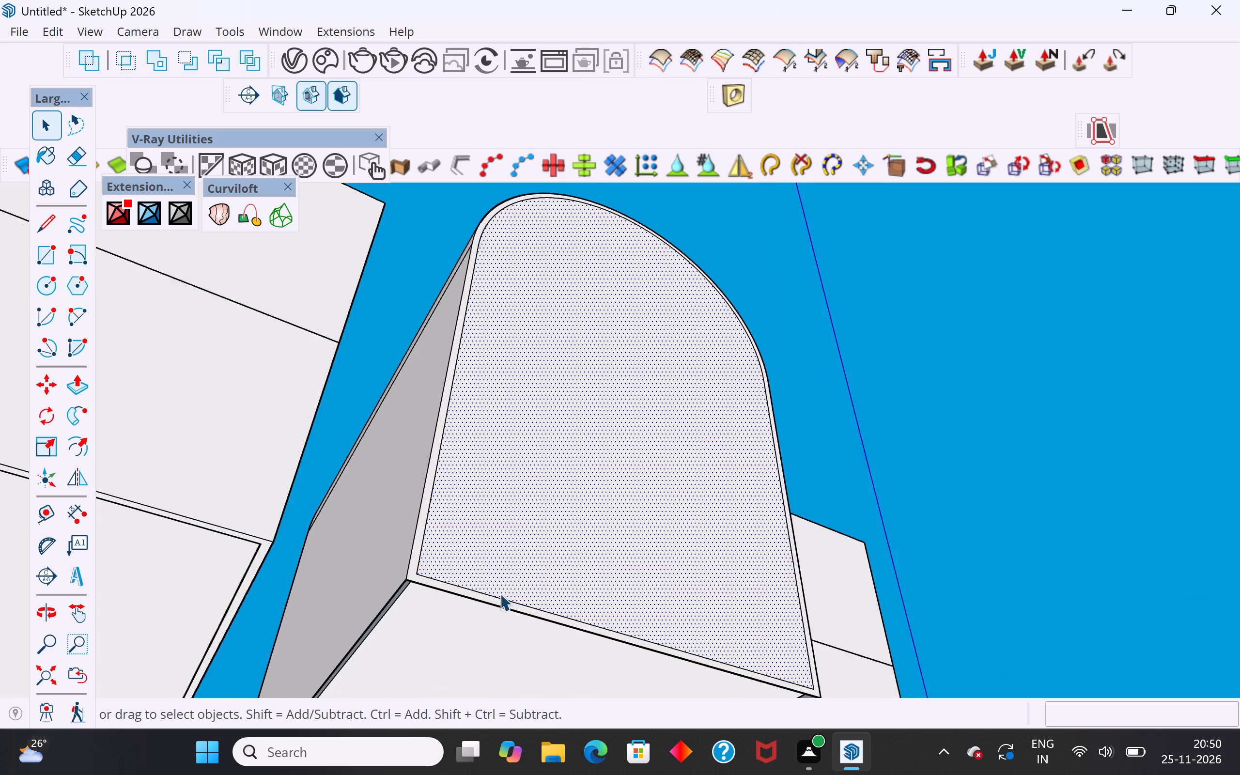
scroll(500, 593, up, 1)
middle_drag(489, 616, 618, 441)
scroll(631, 533, down, 4)
middle_drag(596, 313, 538, 374)
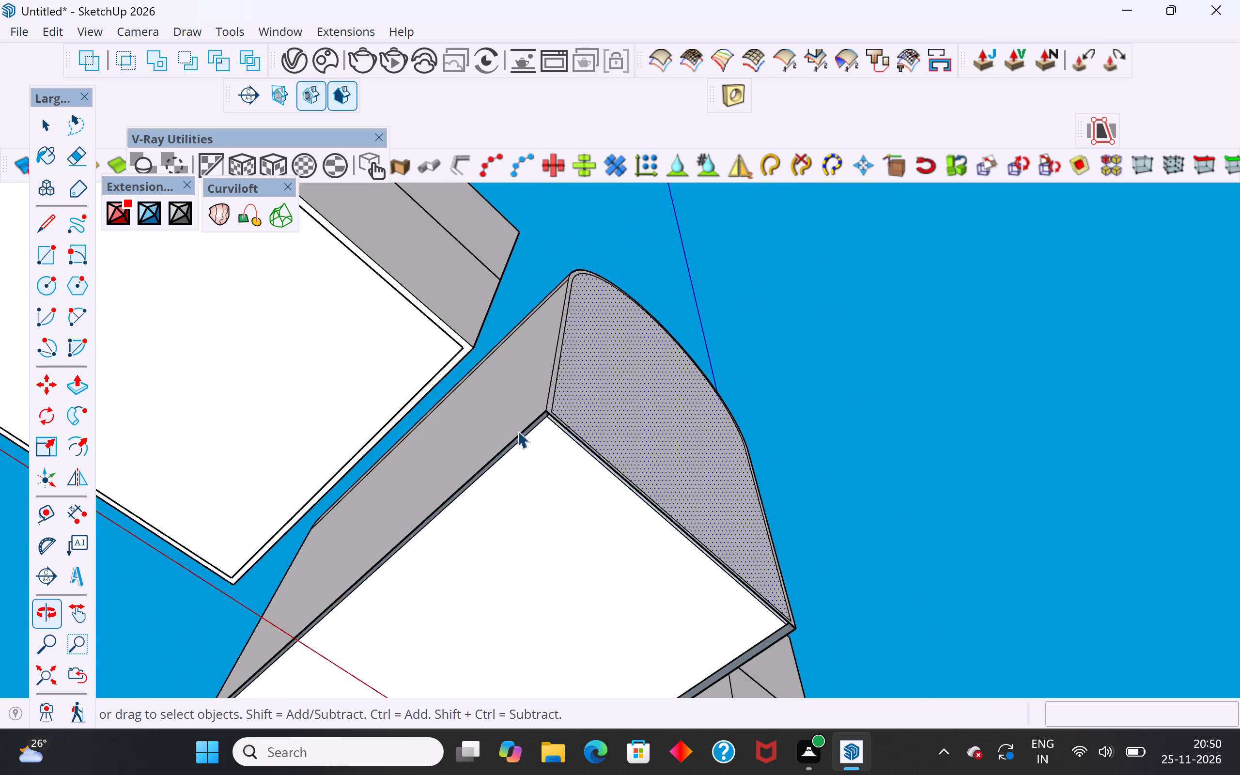
scroll(512, 450, up, 13)
scroll(723, 386, down, 6)
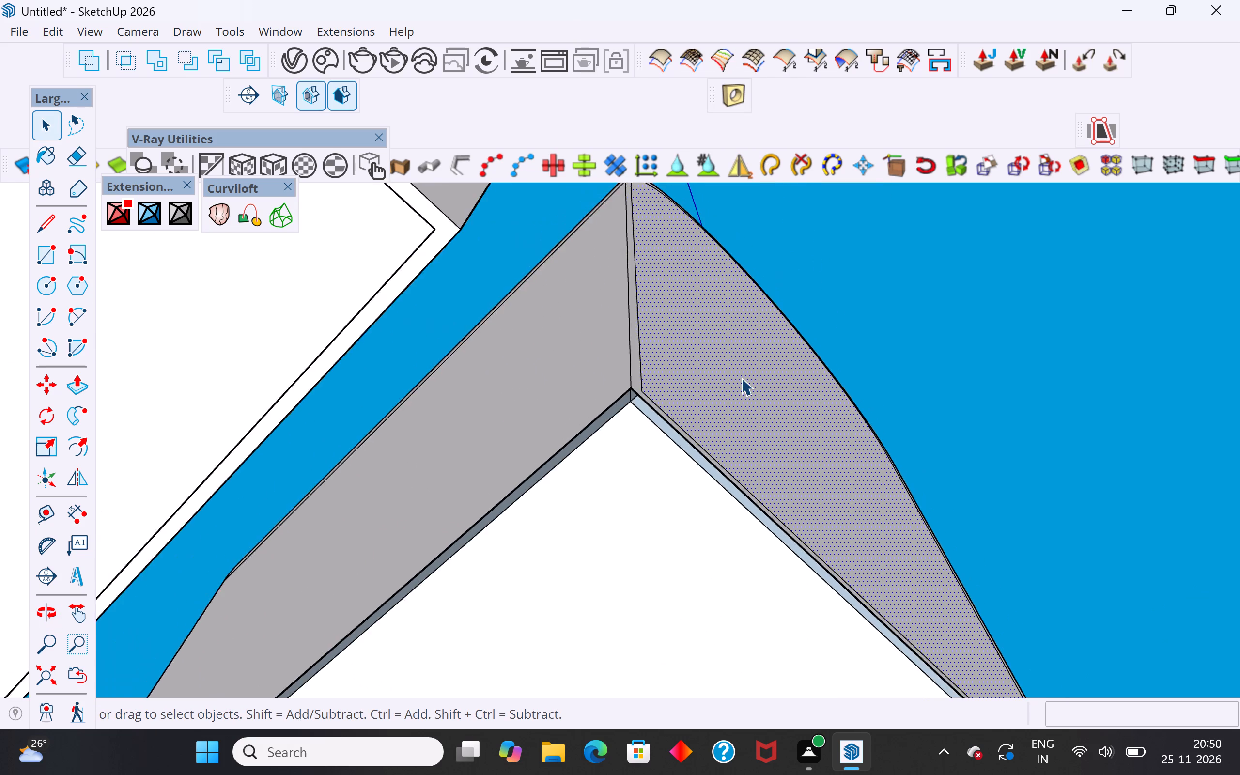
scroll(741, 378, down, 2)
scroll(664, 320, down, 5)
middle_drag(765, 472, 648, 450)
scroll(800, 472, up, 13)
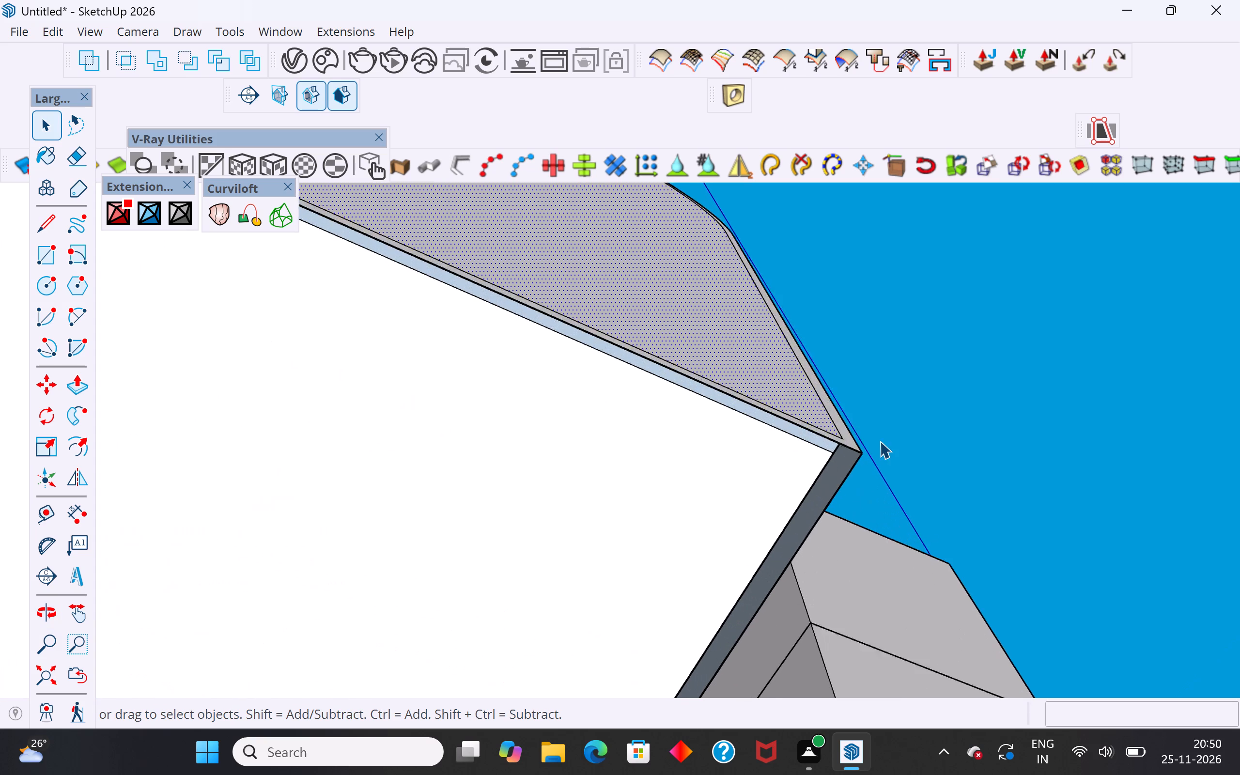
middle_drag(843, 459, 679, 430)
scroll(716, 376, up, 10)
middle_drag(780, 311, 541, 446)
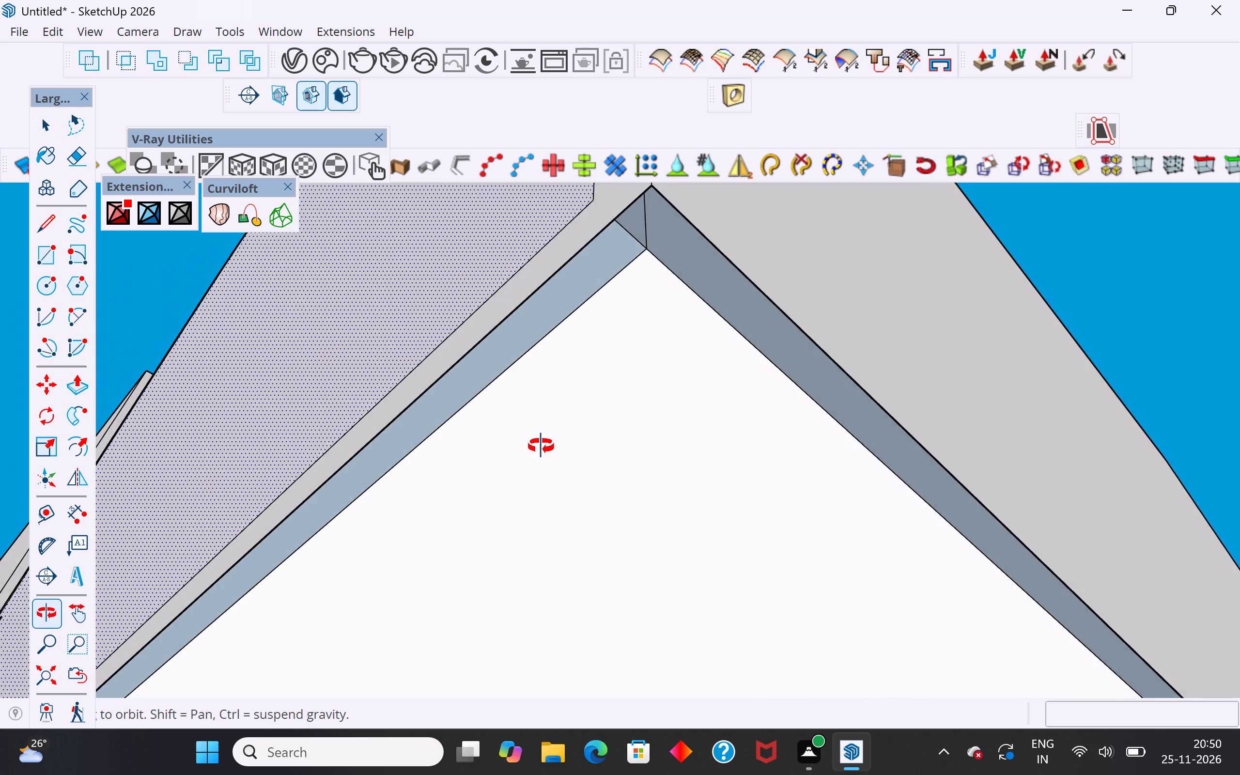
middle_drag(541, 446, 361, 420)
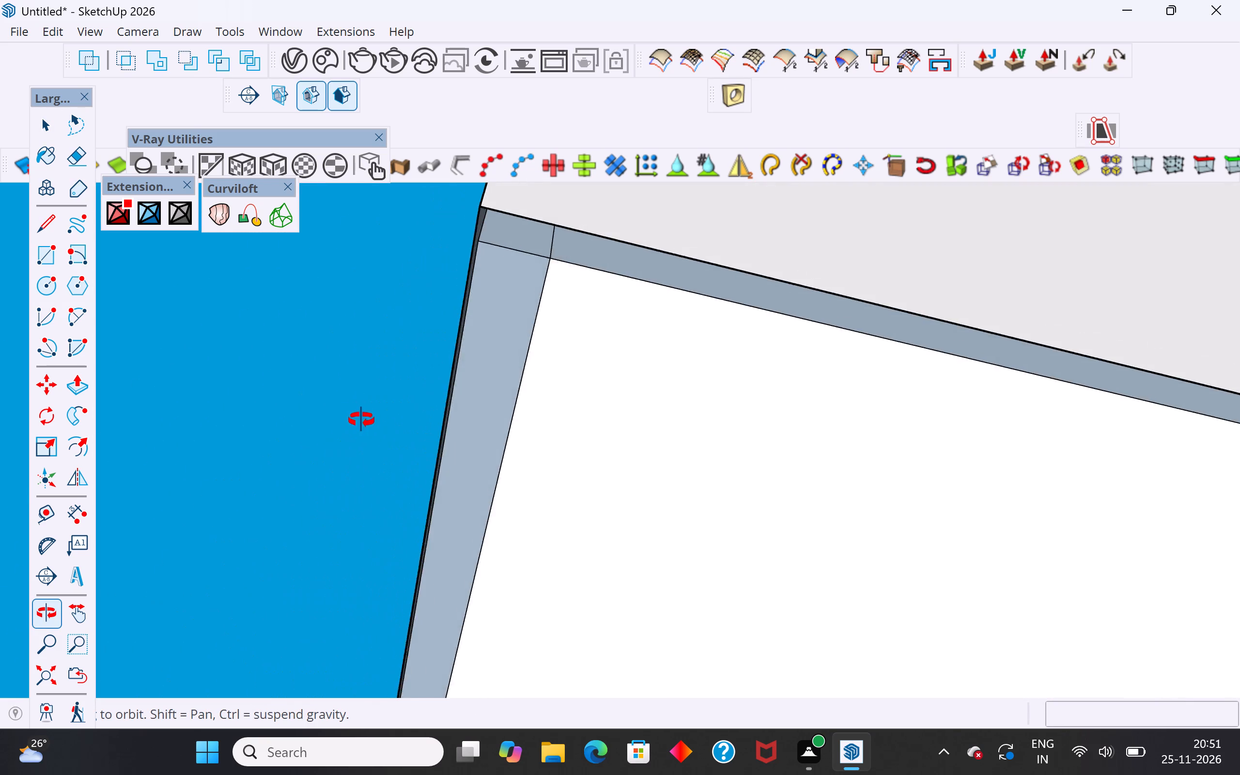
middle_drag(361, 420, 325, 409)
middle_drag(628, 328, 389, 368)
scroll(518, 423, down, 7)
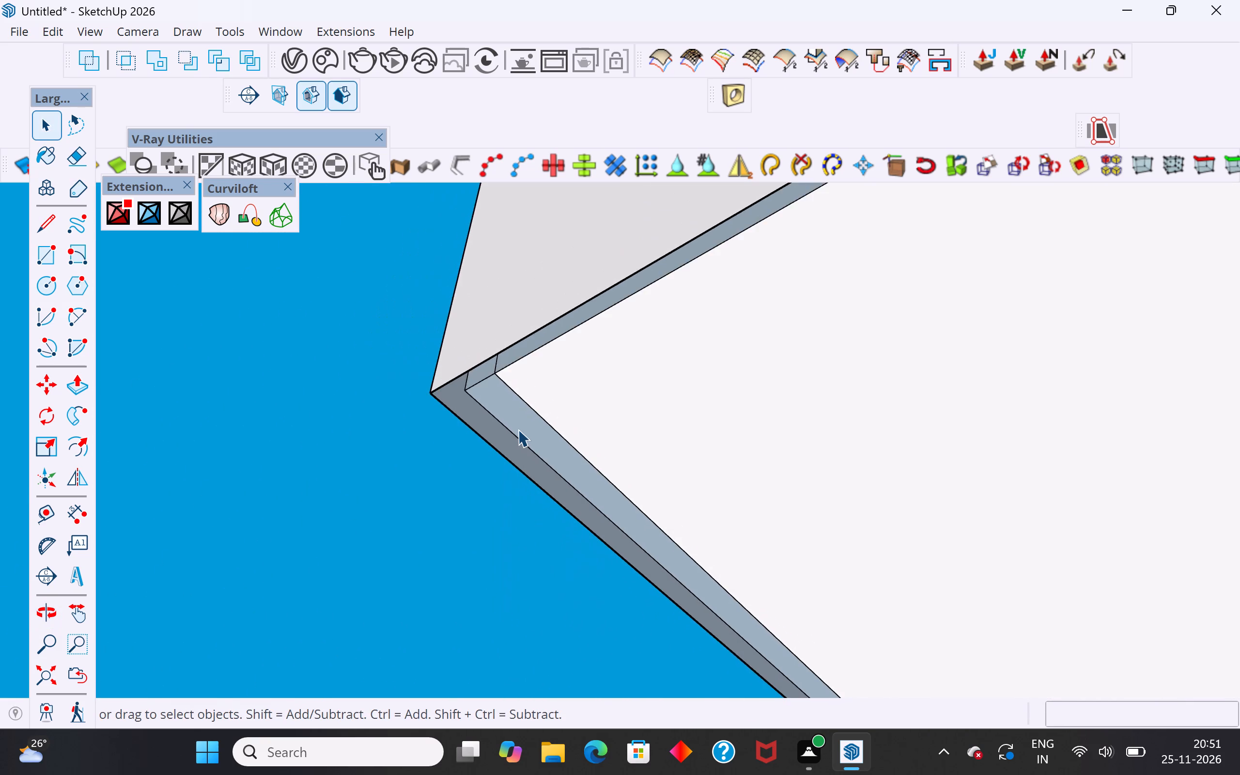
scroll(518, 429, down, 18)
scroll(775, 493, down, 6)
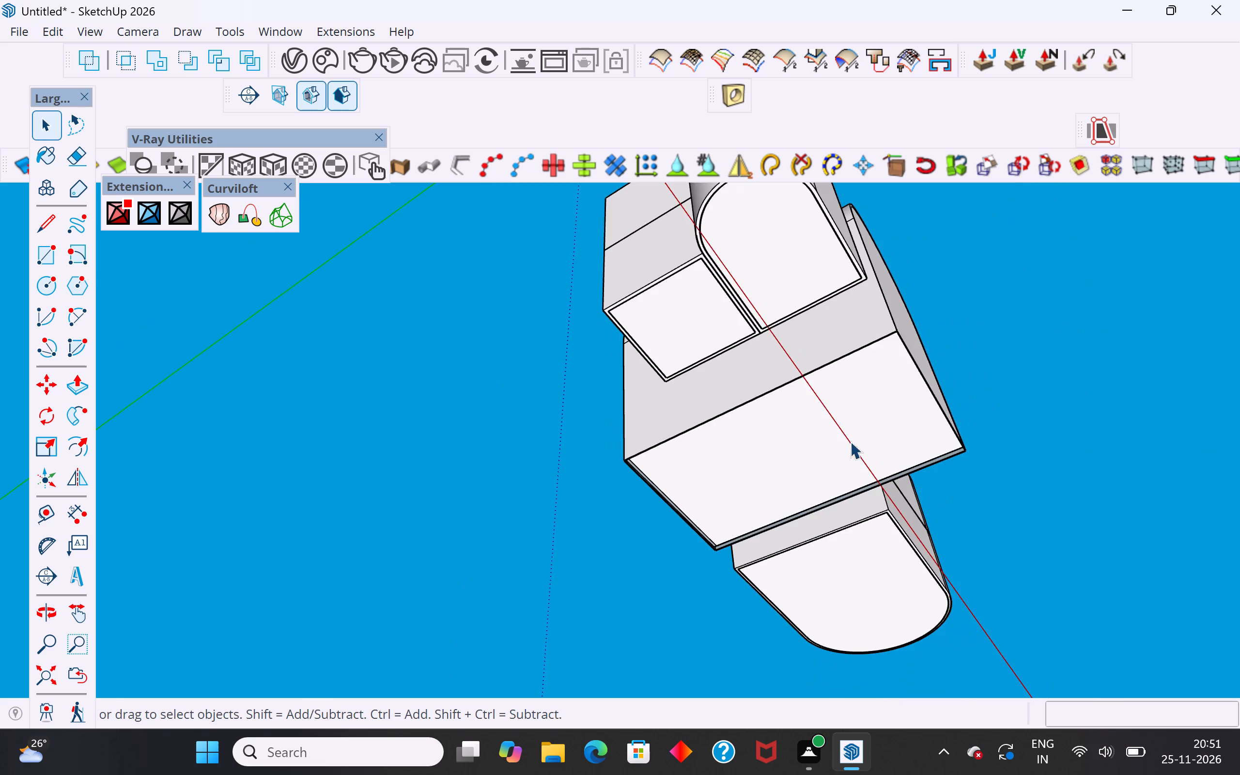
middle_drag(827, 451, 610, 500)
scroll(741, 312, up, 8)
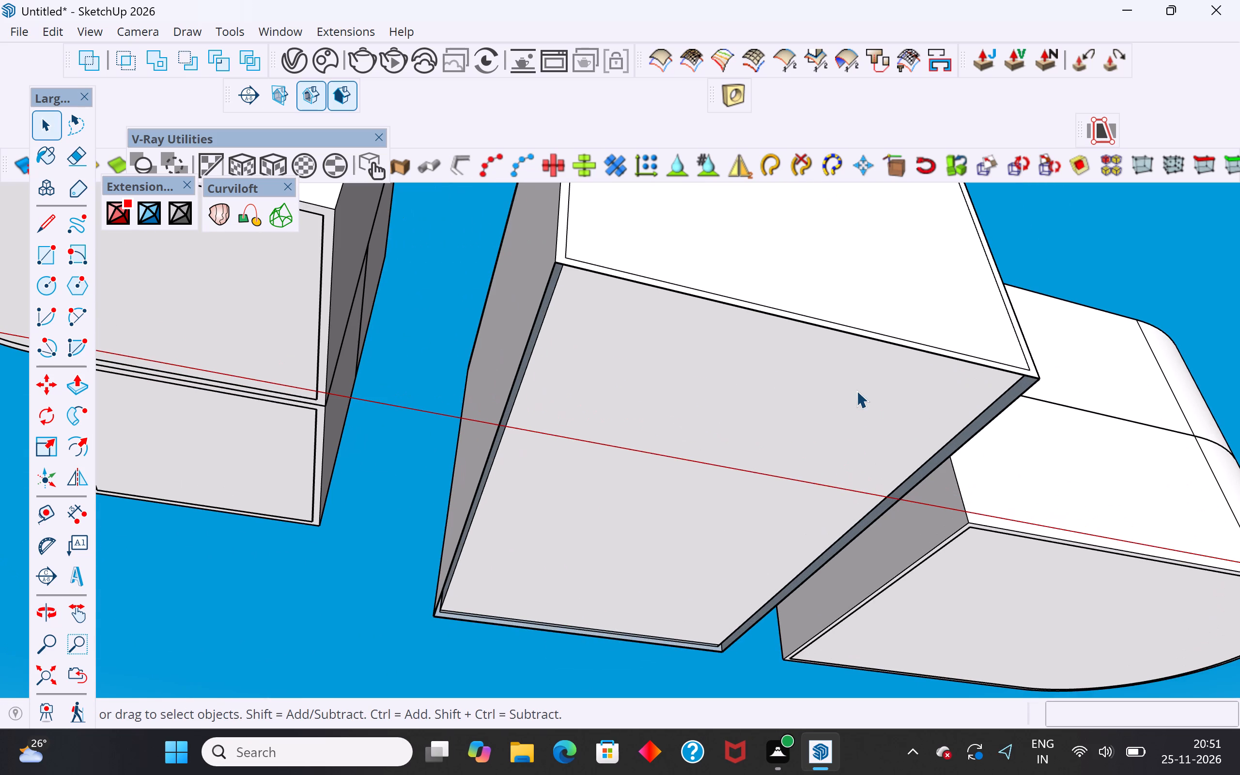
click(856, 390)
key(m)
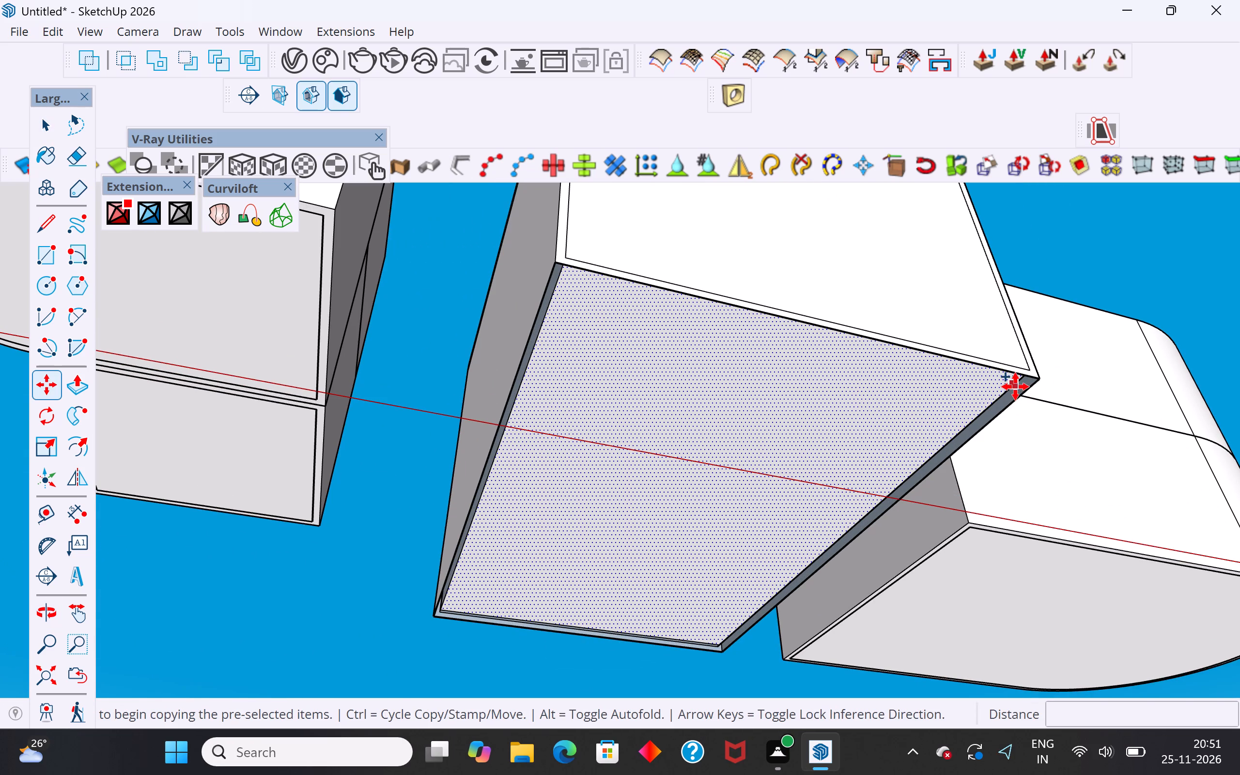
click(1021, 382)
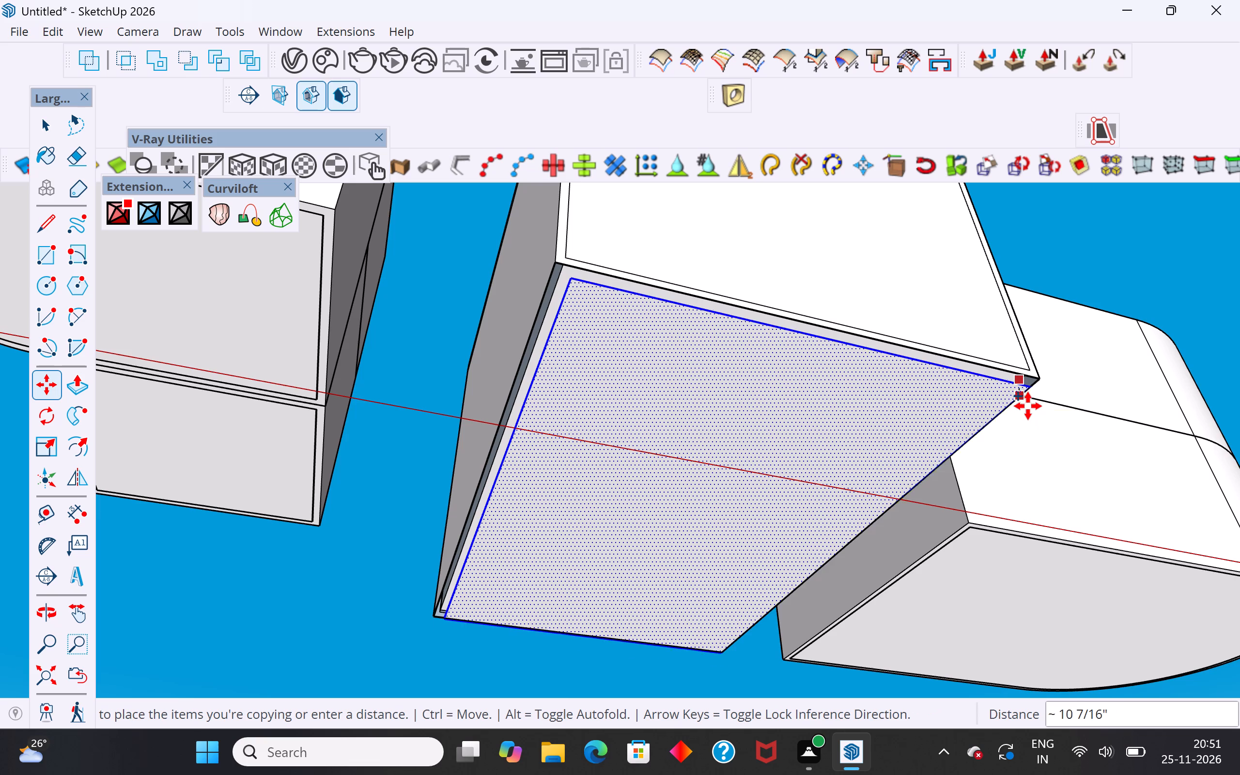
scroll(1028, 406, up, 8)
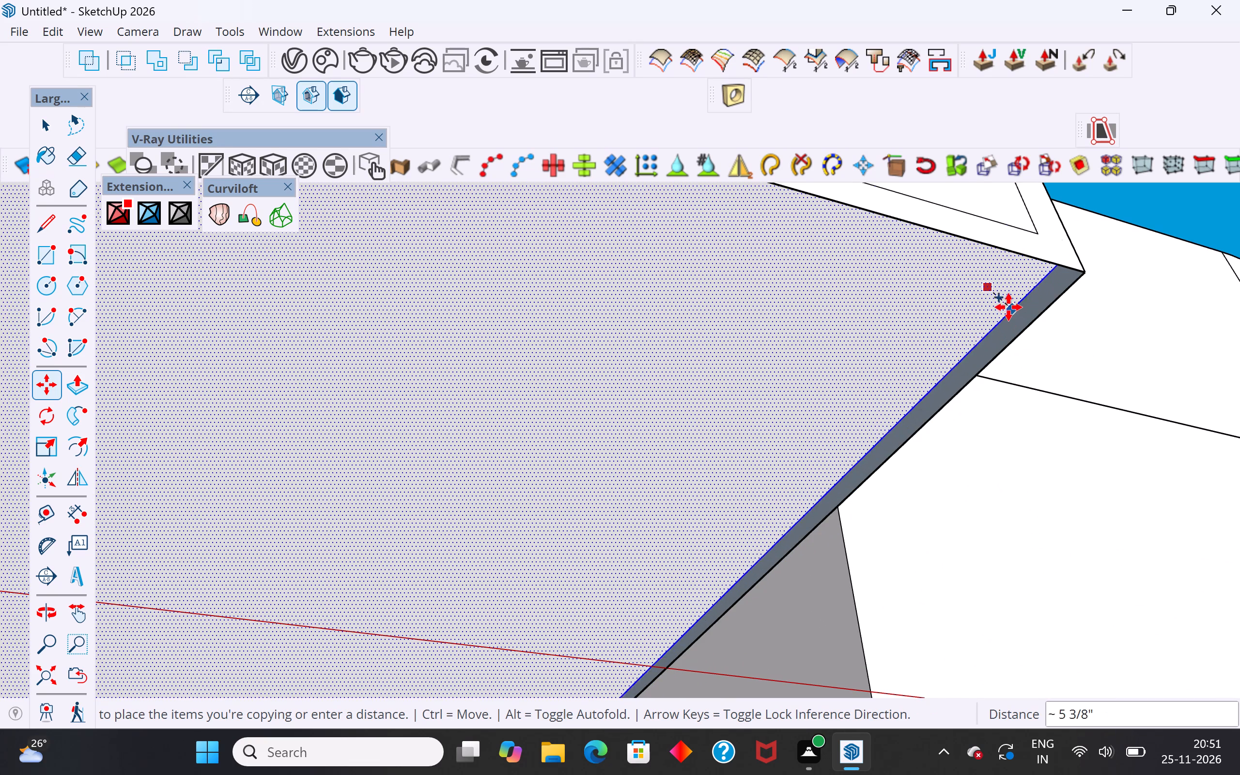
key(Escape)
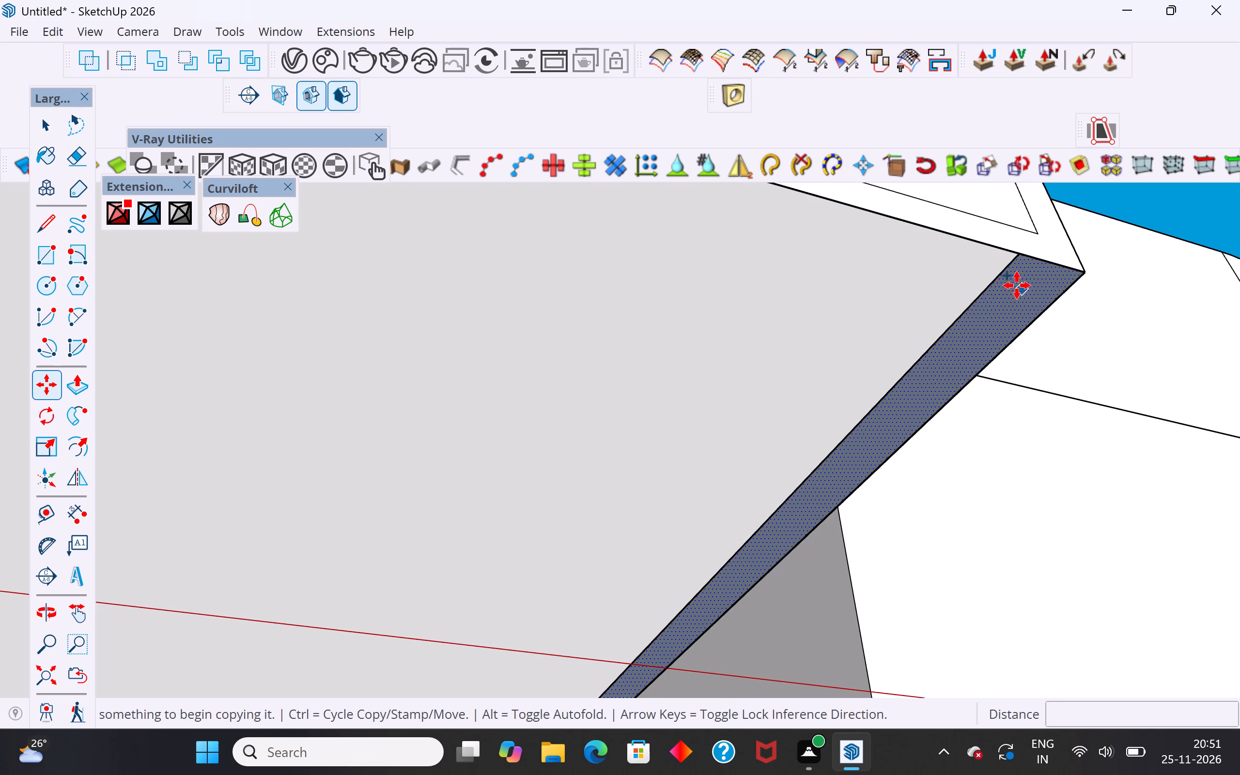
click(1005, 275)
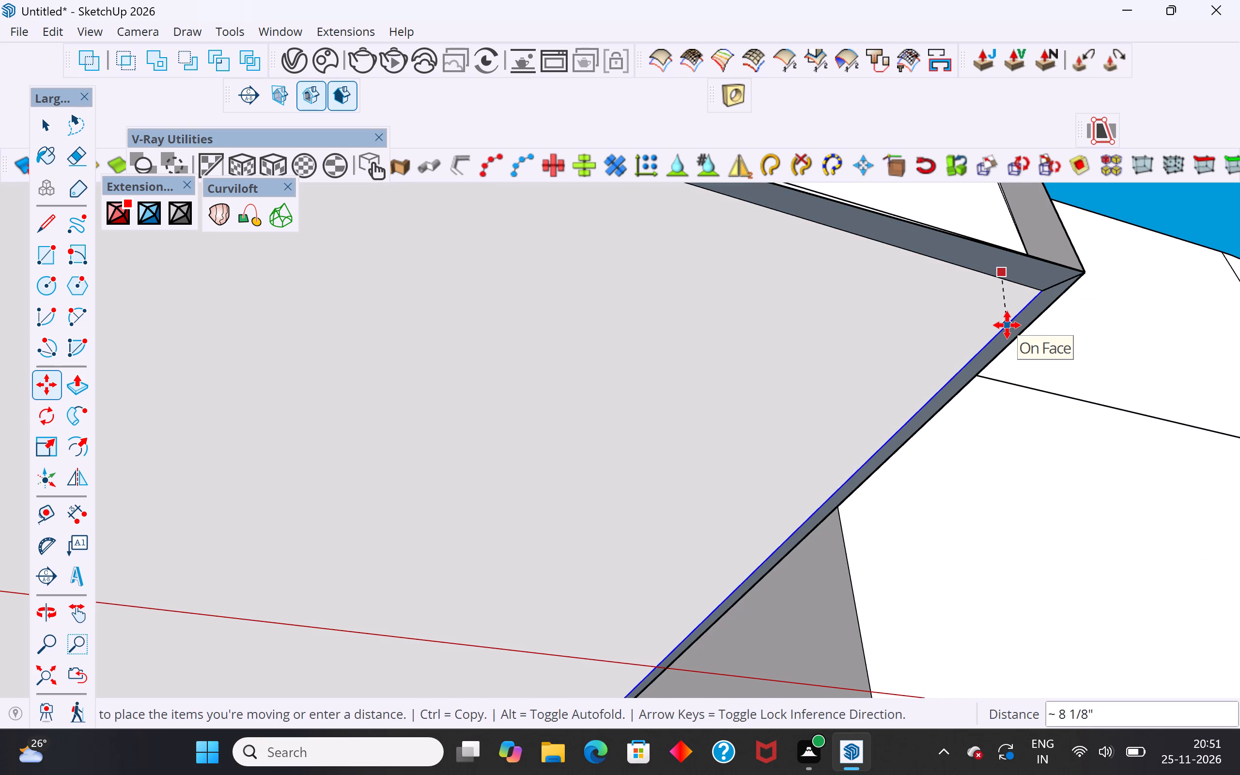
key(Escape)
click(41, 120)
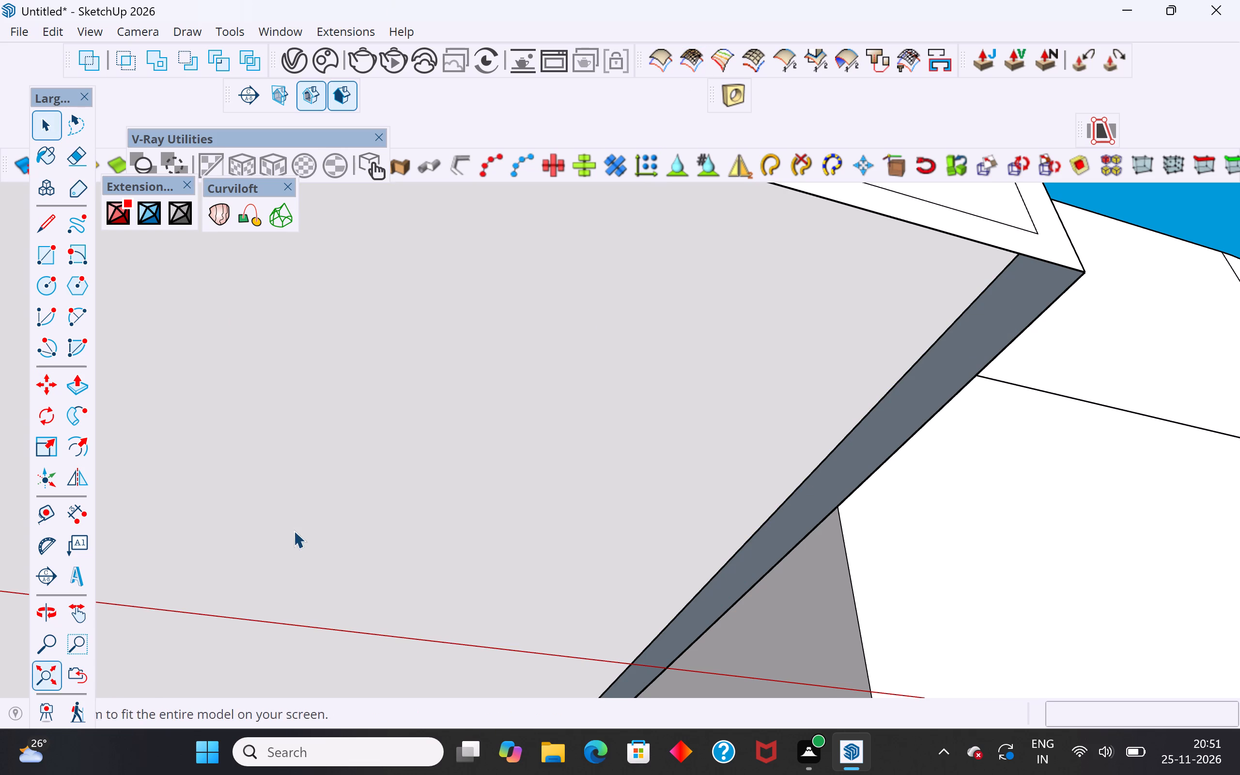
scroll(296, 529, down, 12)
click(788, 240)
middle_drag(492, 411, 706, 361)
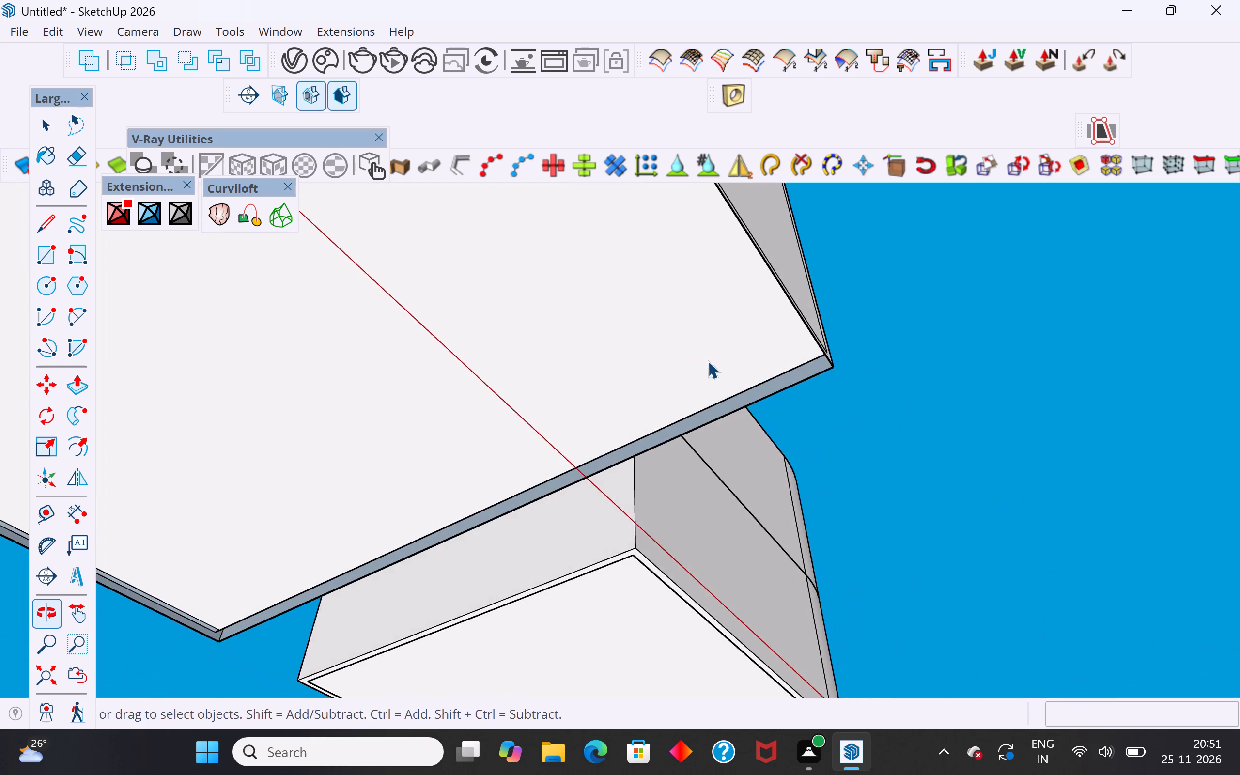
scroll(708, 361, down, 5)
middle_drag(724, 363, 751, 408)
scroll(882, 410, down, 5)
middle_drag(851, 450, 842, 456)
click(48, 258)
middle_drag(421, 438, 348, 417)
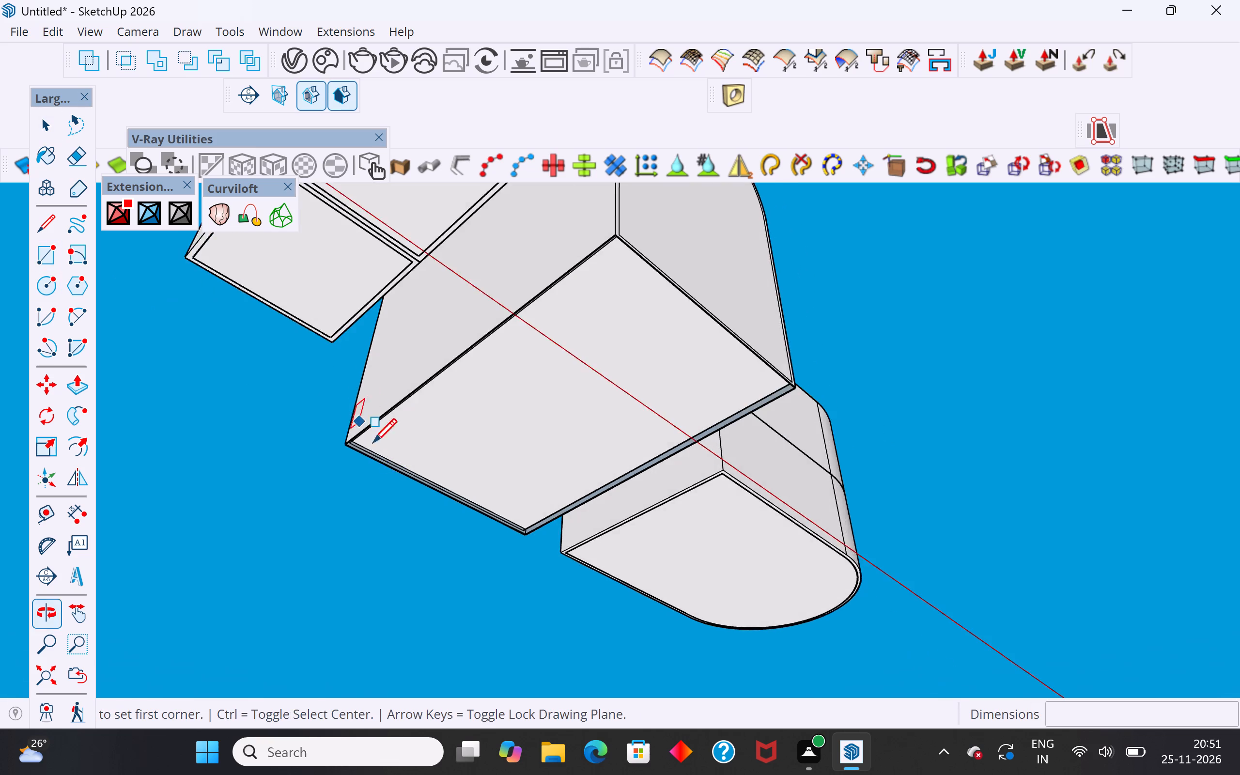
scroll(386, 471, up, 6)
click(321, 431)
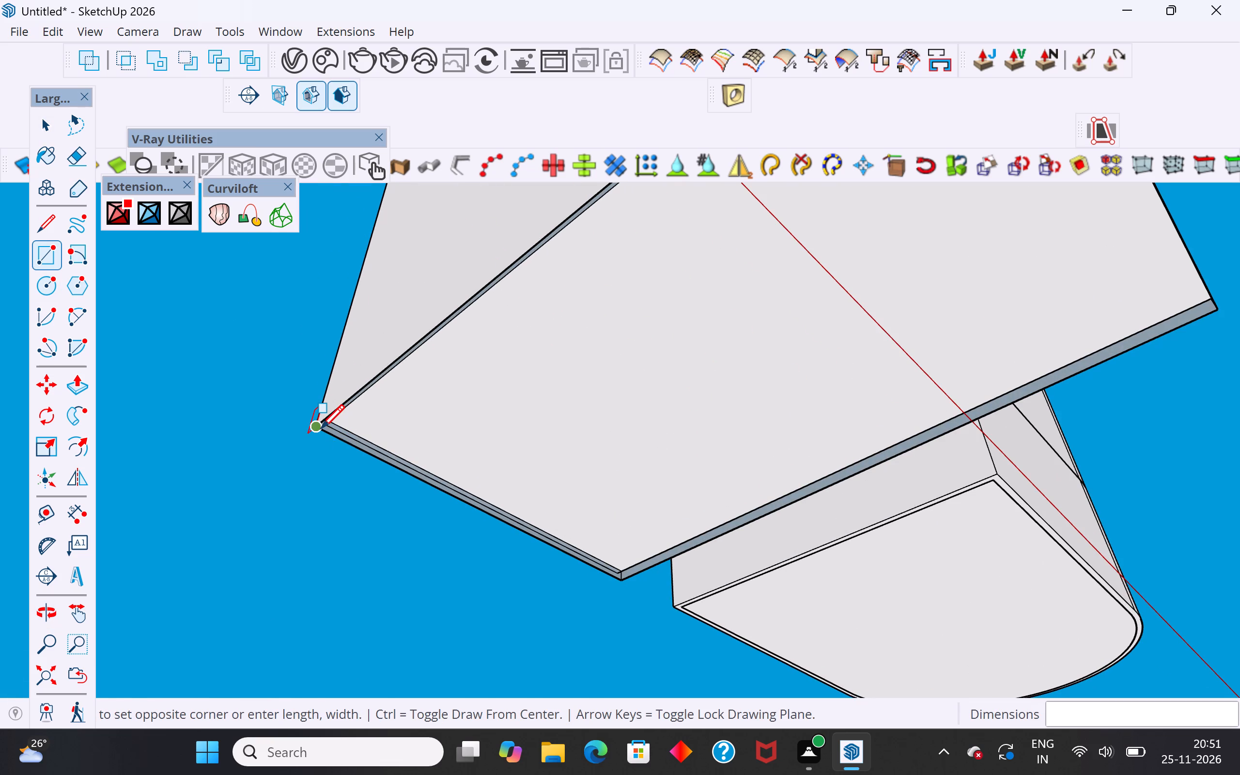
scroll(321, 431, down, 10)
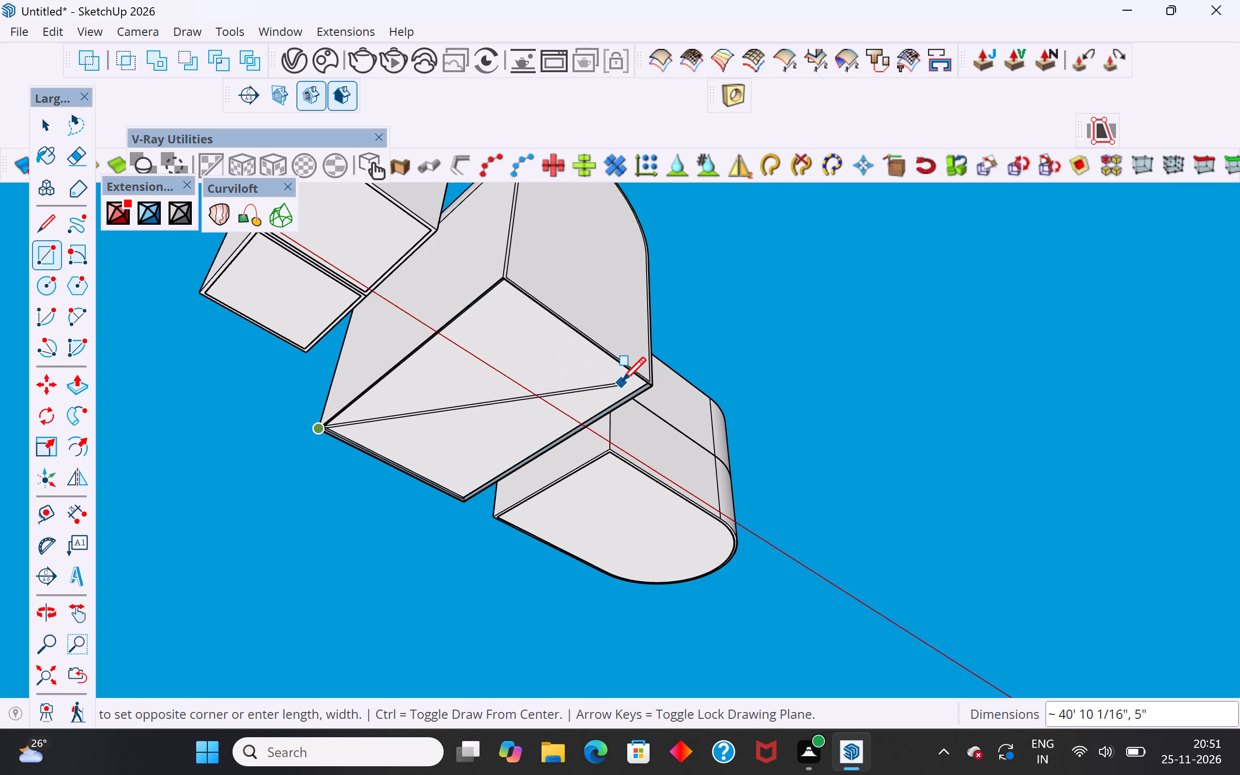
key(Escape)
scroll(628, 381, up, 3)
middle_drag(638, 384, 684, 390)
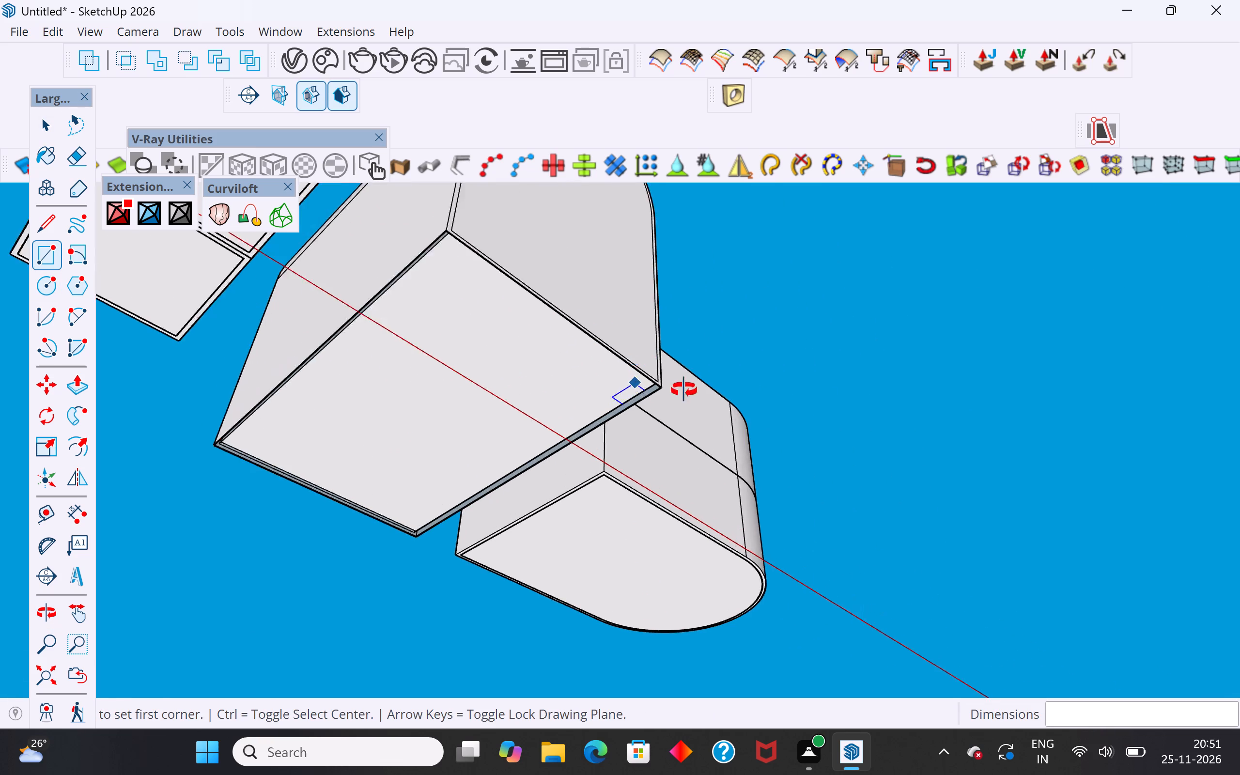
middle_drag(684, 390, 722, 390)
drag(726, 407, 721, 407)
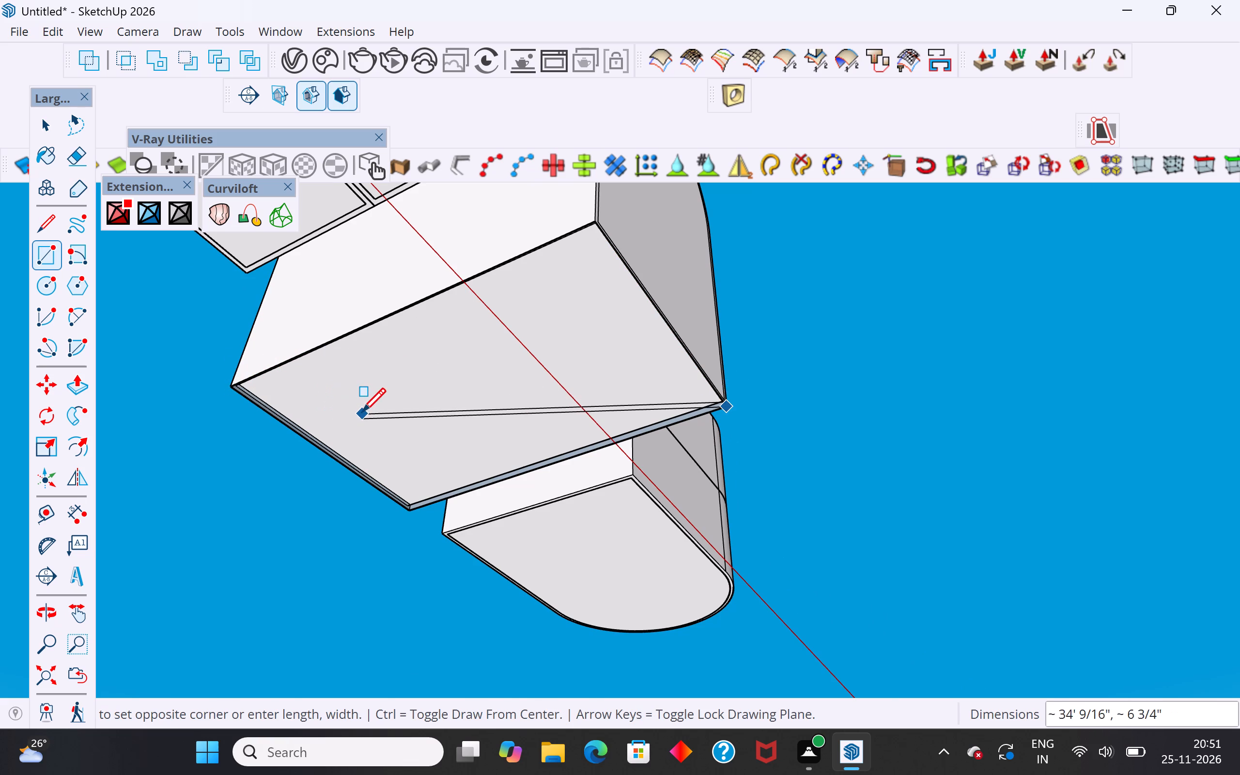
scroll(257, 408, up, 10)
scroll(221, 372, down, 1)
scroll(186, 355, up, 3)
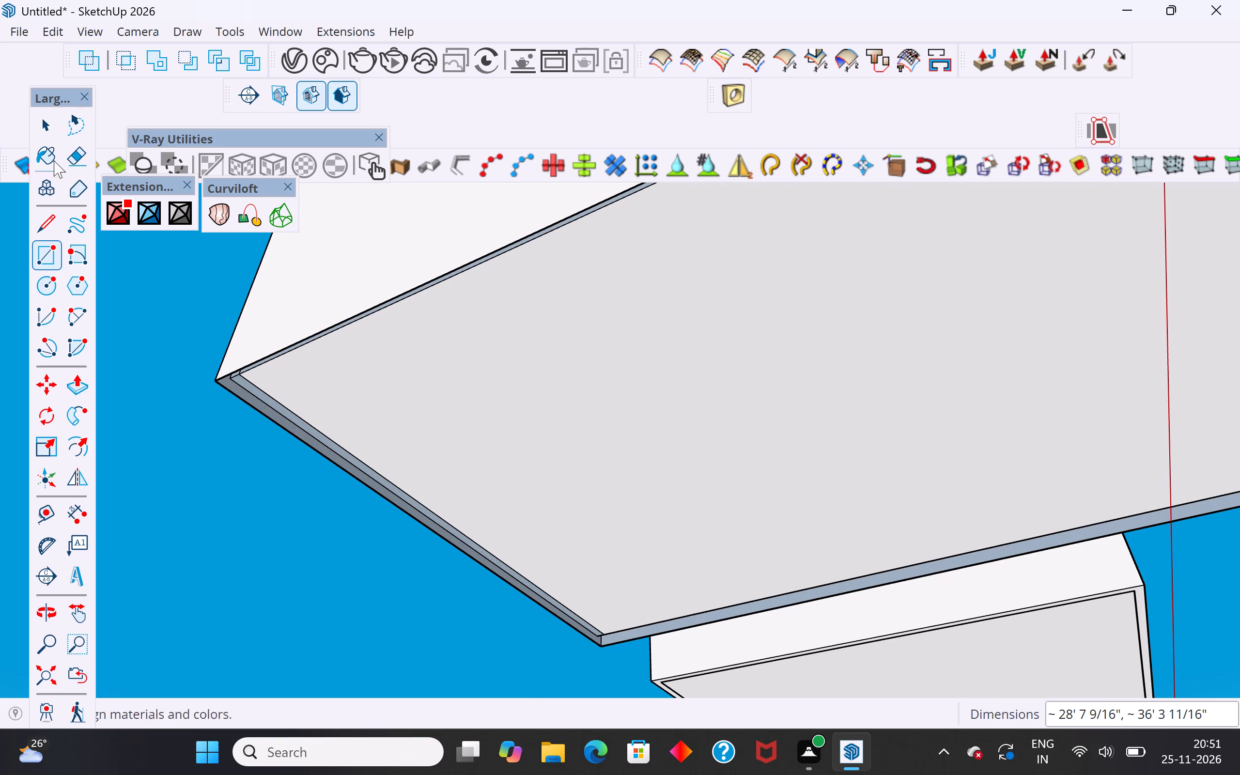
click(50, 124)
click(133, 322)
Draw a rectangle of about 22' 1/4" by 37' 8" across the vaulted shell's underside, starting from its outer corner.
middle_drag(298, 398, 256, 363)
scroll(250, 399, up, 4)
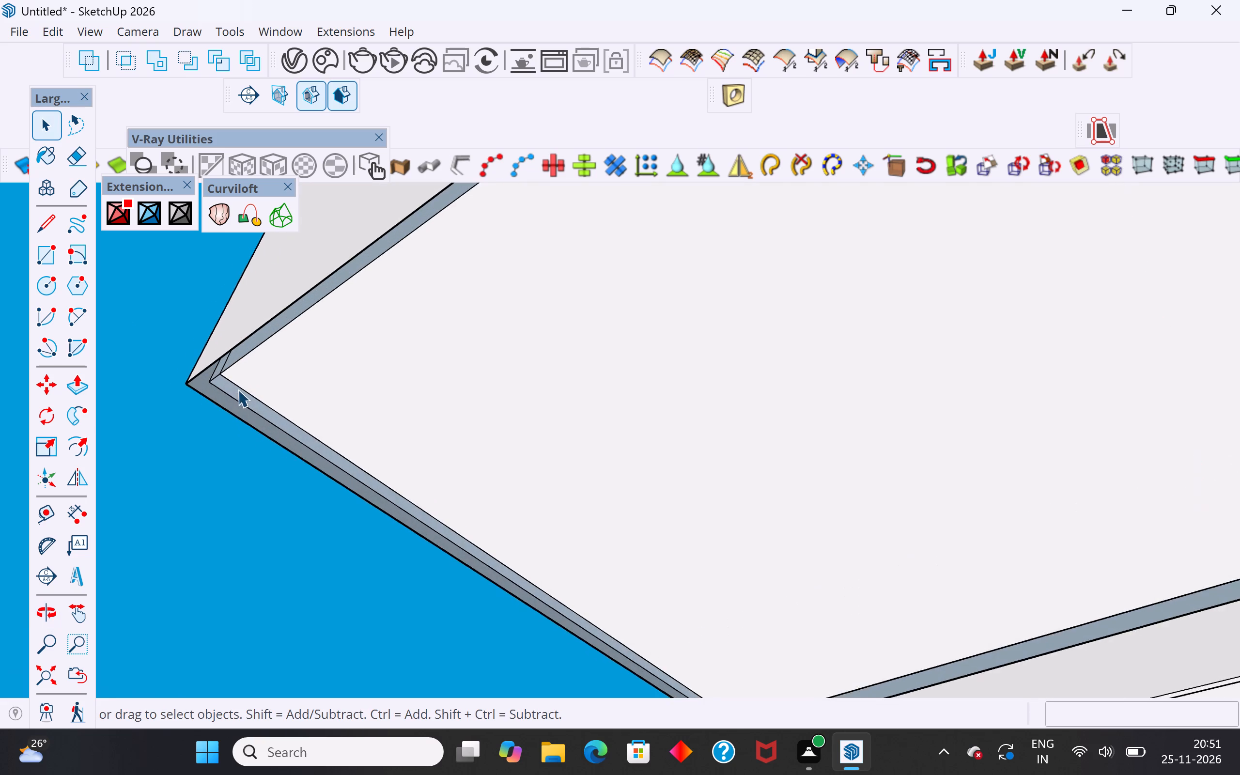
scroll(238, 389, up, 2)
middle_drag(313, 386, 147, 408)
scroll(169, 508, down, 16)
middle_drag(614, 447, 515, 456)
scroll(596, 519, down, 5)
middle_drag(599, 508, 606, 314)
scroll(531, 599, down, 5)
middle_drag(594, 437, 607, 313)
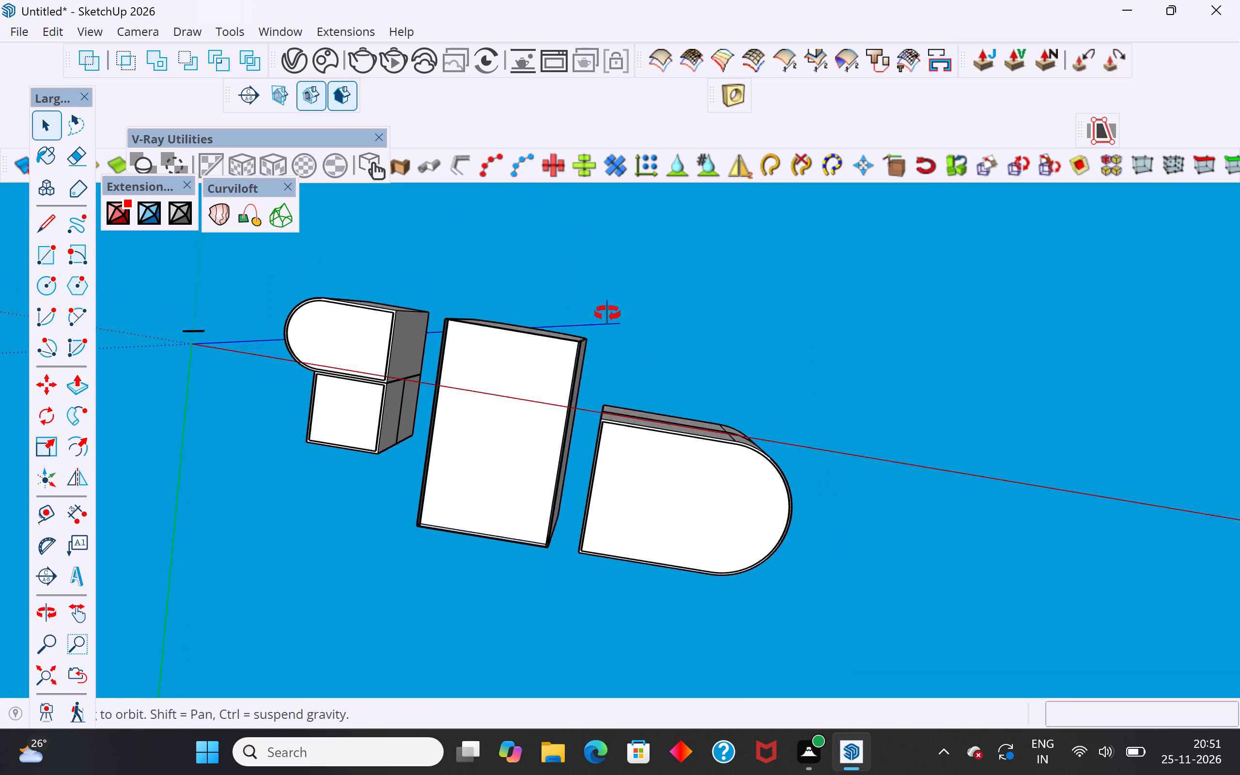
middle_drag(607, 313, 605, 279)
scroll(523, 300, up, 4)
scroll(529, 356, up, 1)
middle_drag(529, 356, 572, 306)
scroll(542, 406, up, 4)
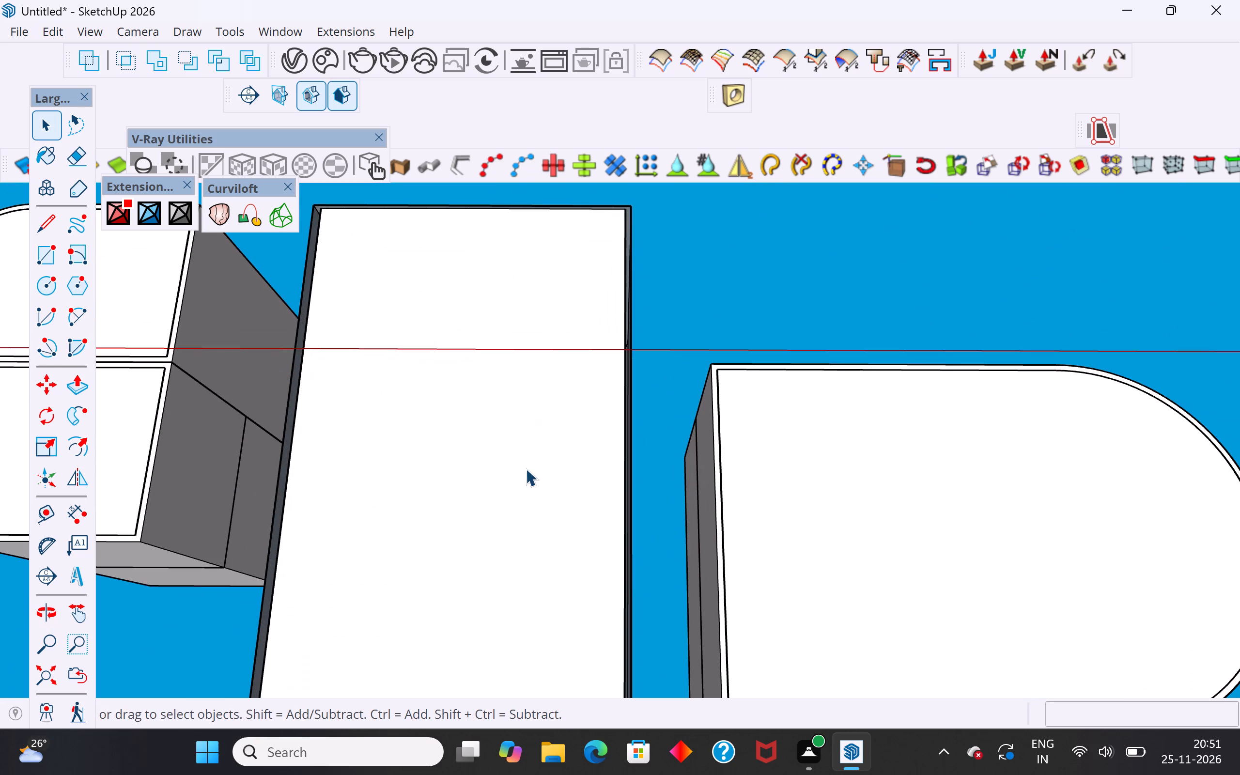
scroll(516, 549, down, 5)
scroll(515, 549, up, 1)
middle_drag(520, 513, 587, 279)
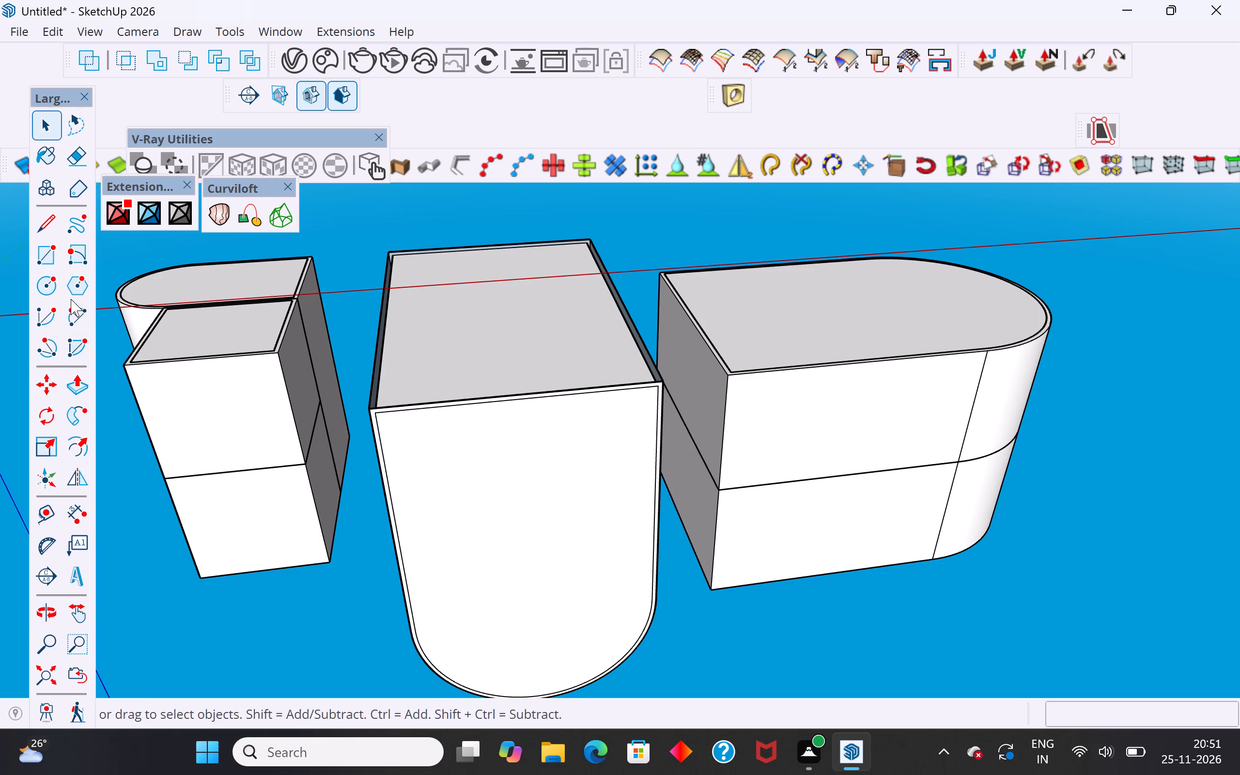
click(50, 257)
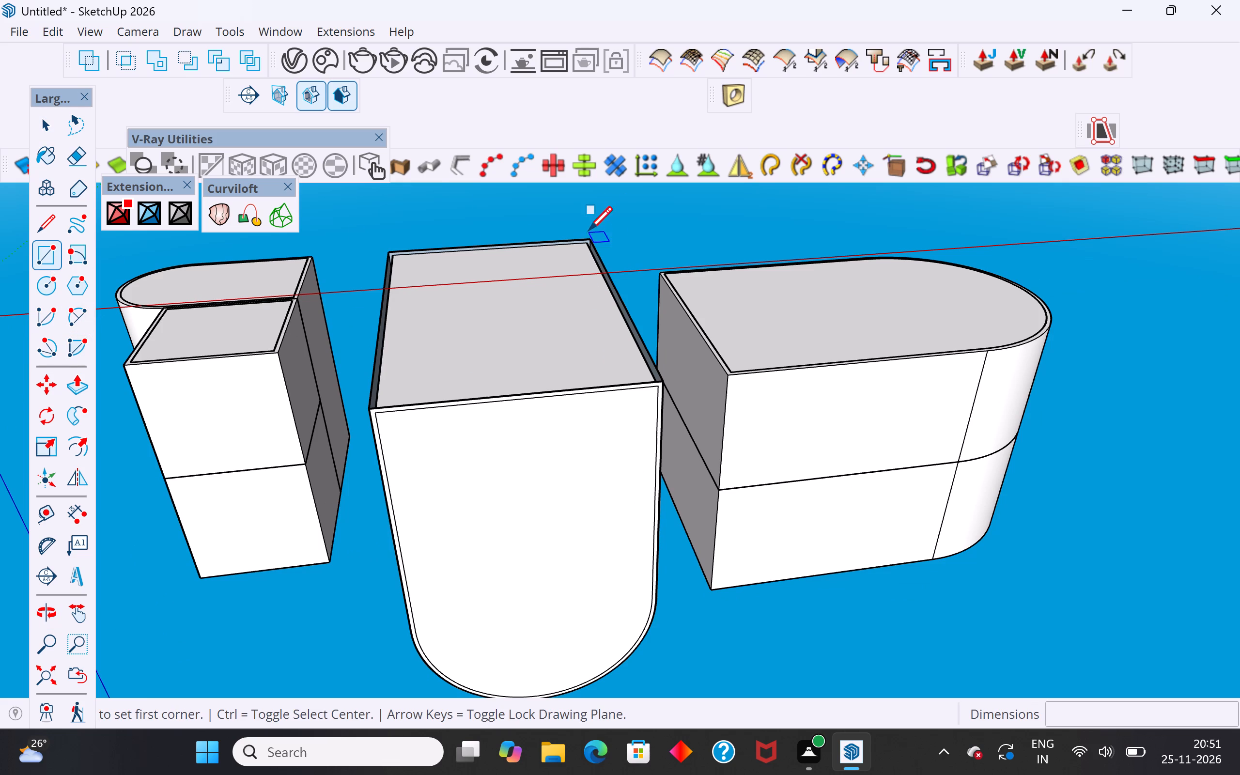
click(592, 239)
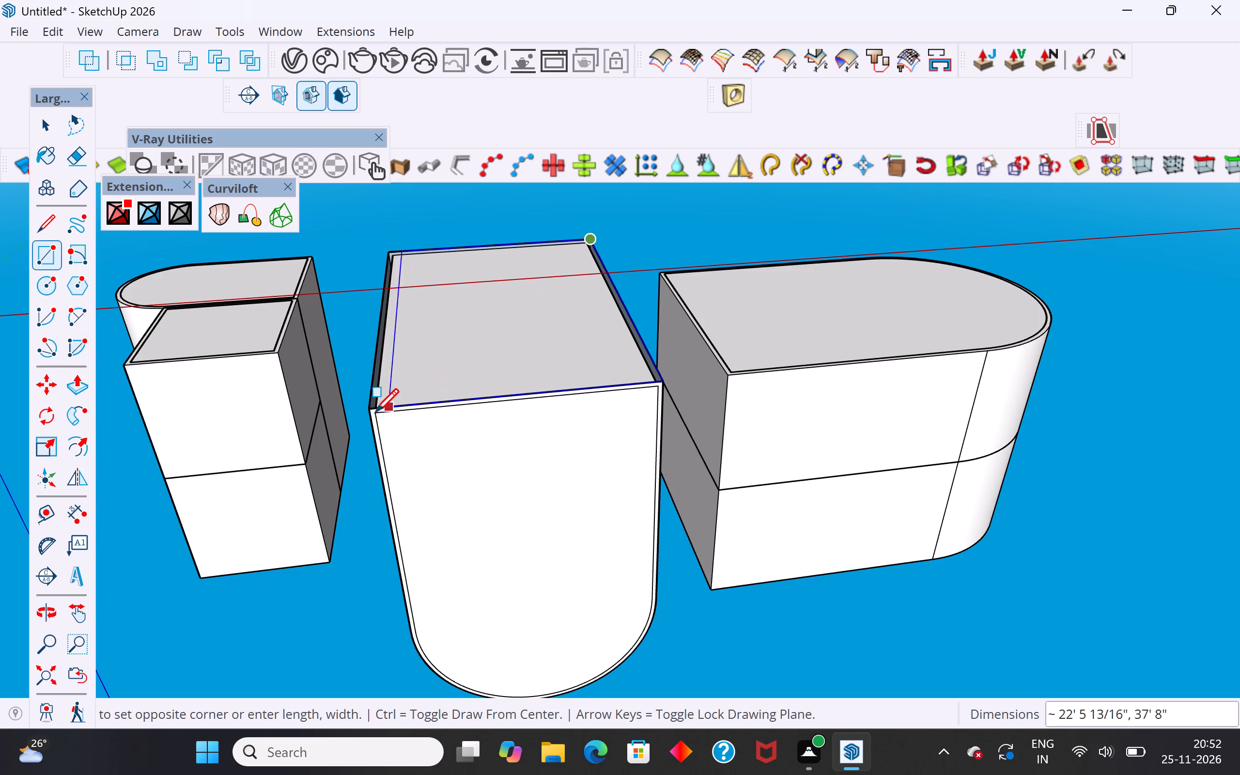
click(395, 408)
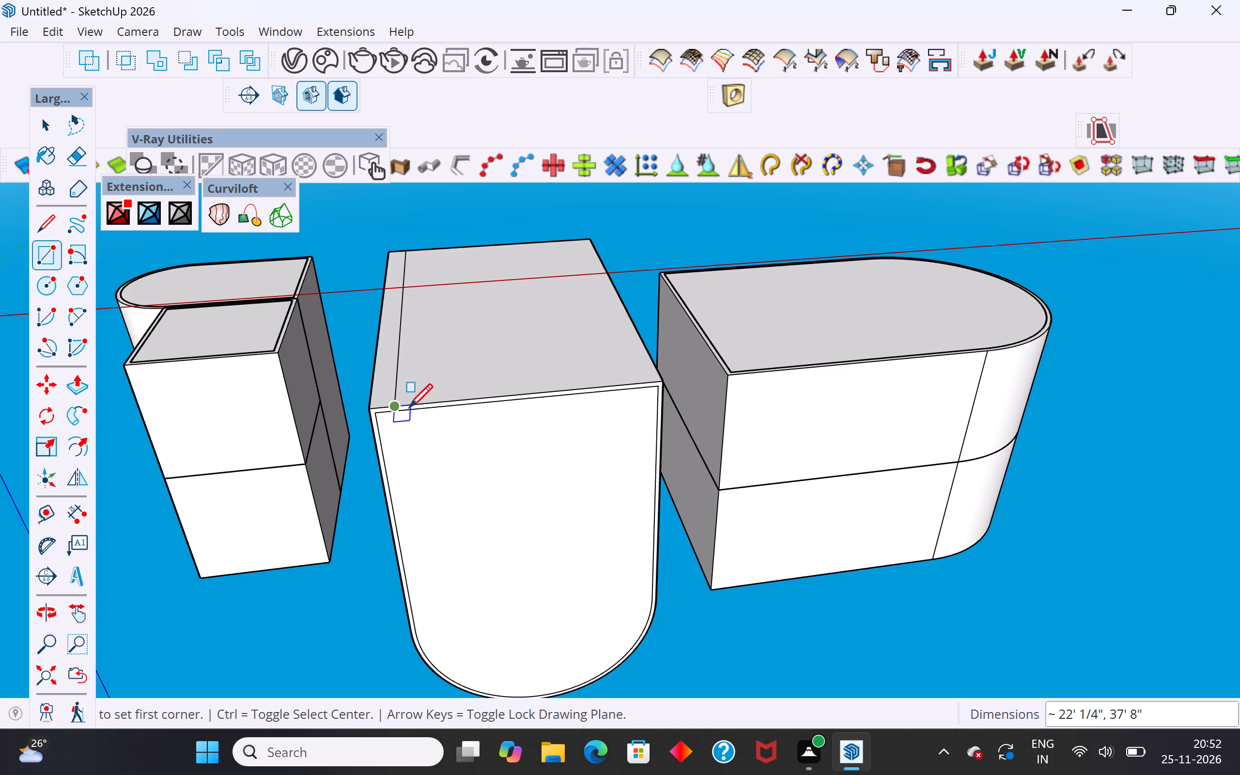
Delete the stray lengthwise edge dividing the vaulted shell's bottom face.
click(39, 123)
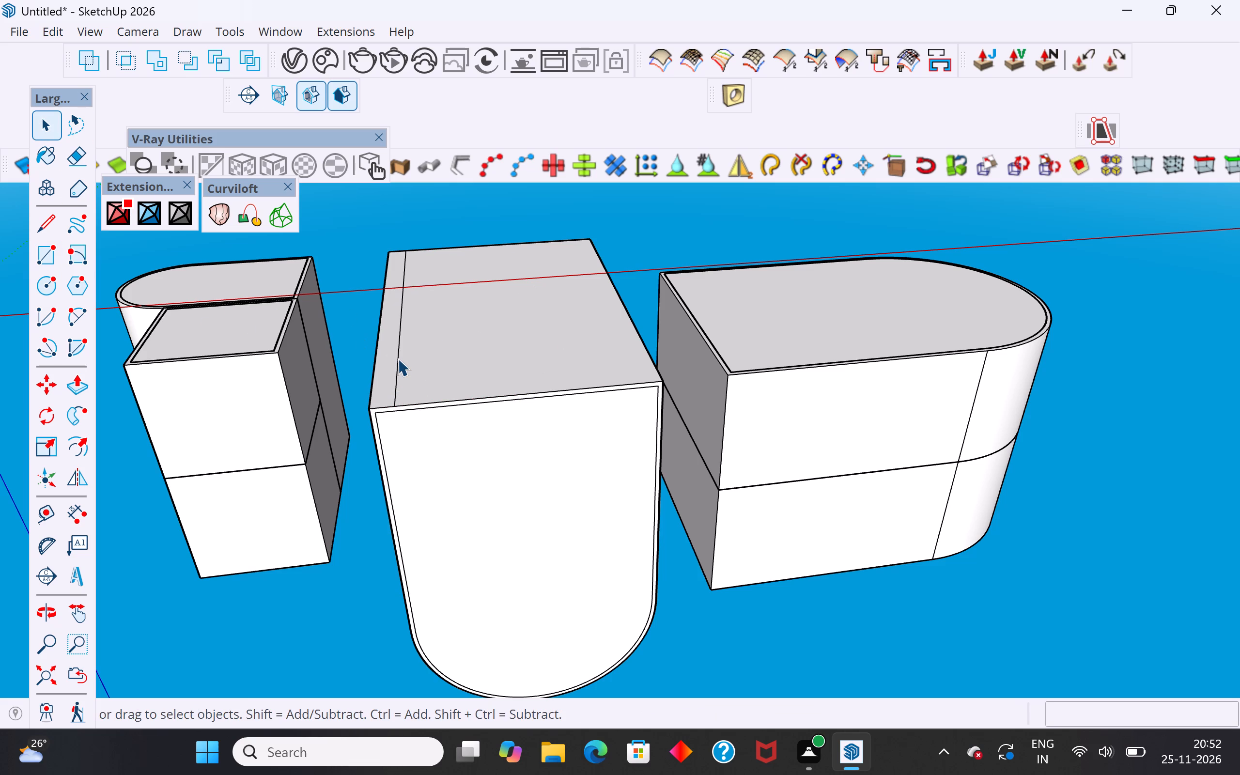
click(398, 358)
key(Delete)
Examine the vaulted shell and its neighbouring units from above and from both arched ends.
scroll(390, 381, down, 10)
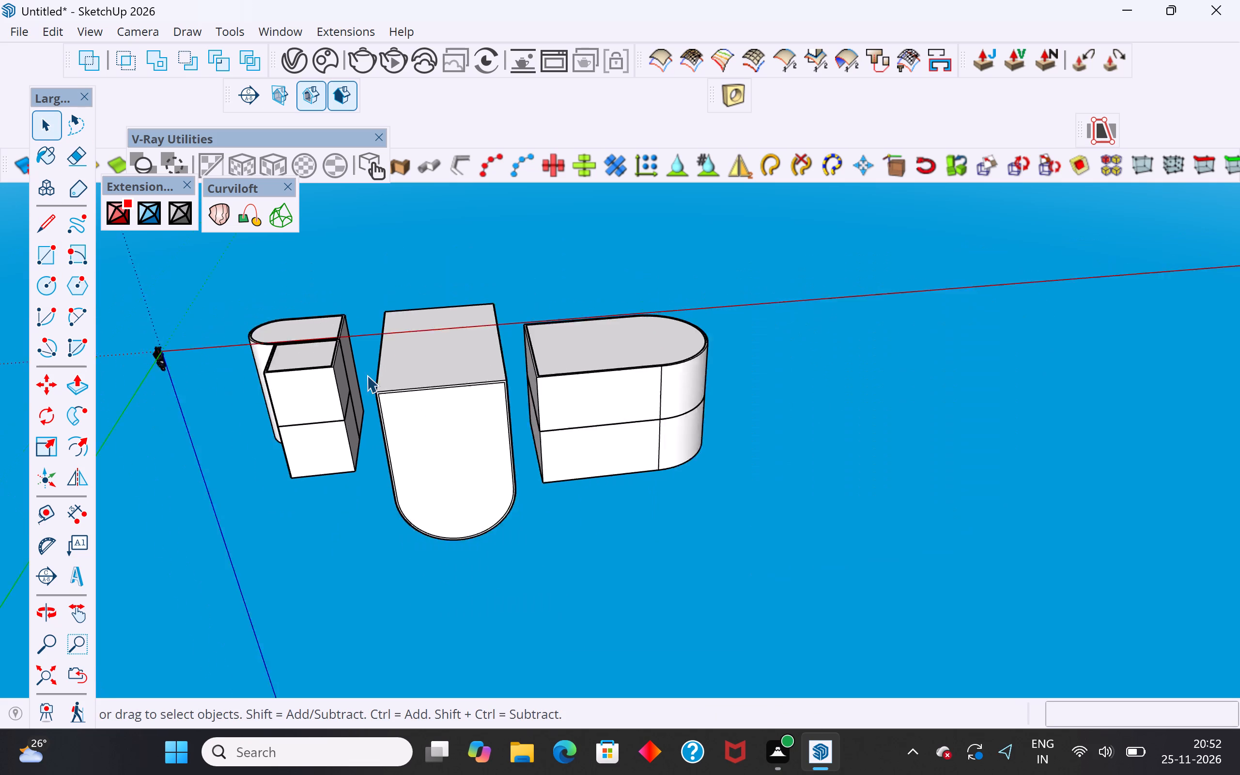
scroll(367, 375, down, 2)
middle_drag(613, 338, 667, 645)
middle_drag(543, 367, 744, 615)
middle_drag(512, 415, 565, 627)
scroll(473, 368, up, 3)
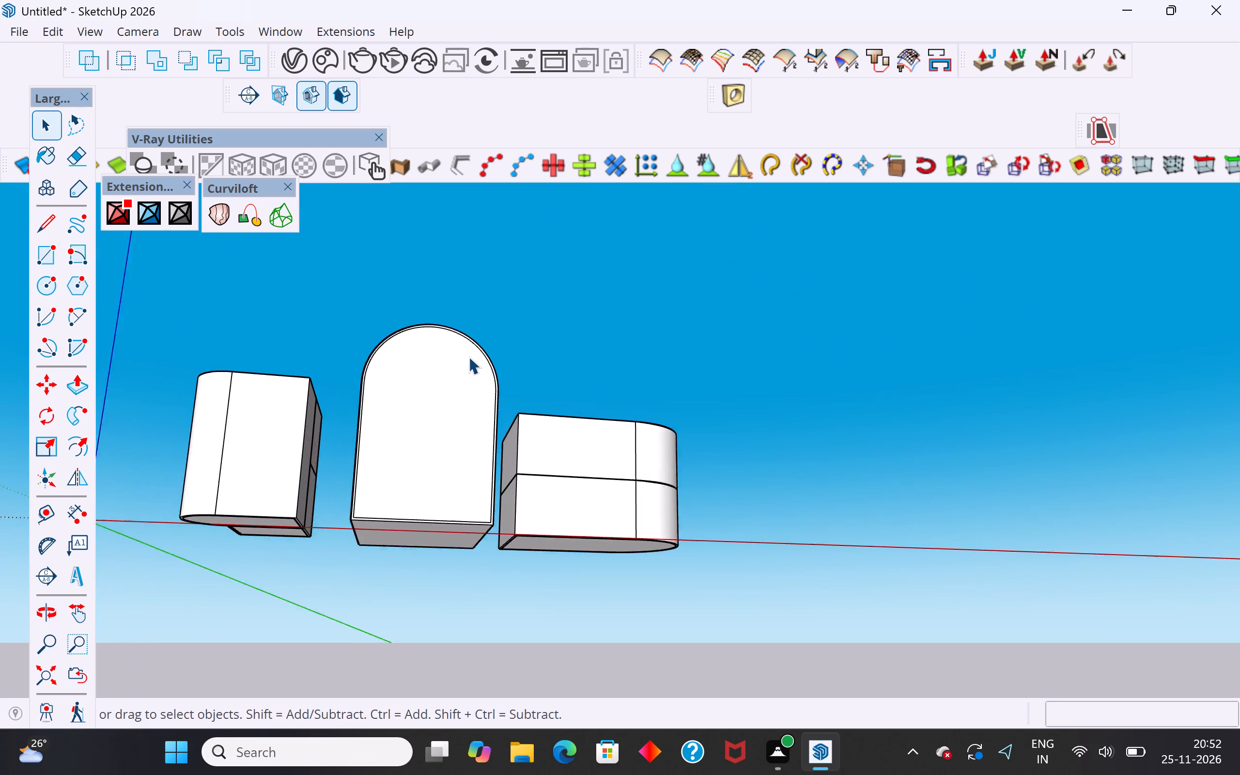
middle_drag(487, 460, 552, 670)
middle_drag(360, 384, 684, 615)
middle_drag(457, 570, 911, 405)
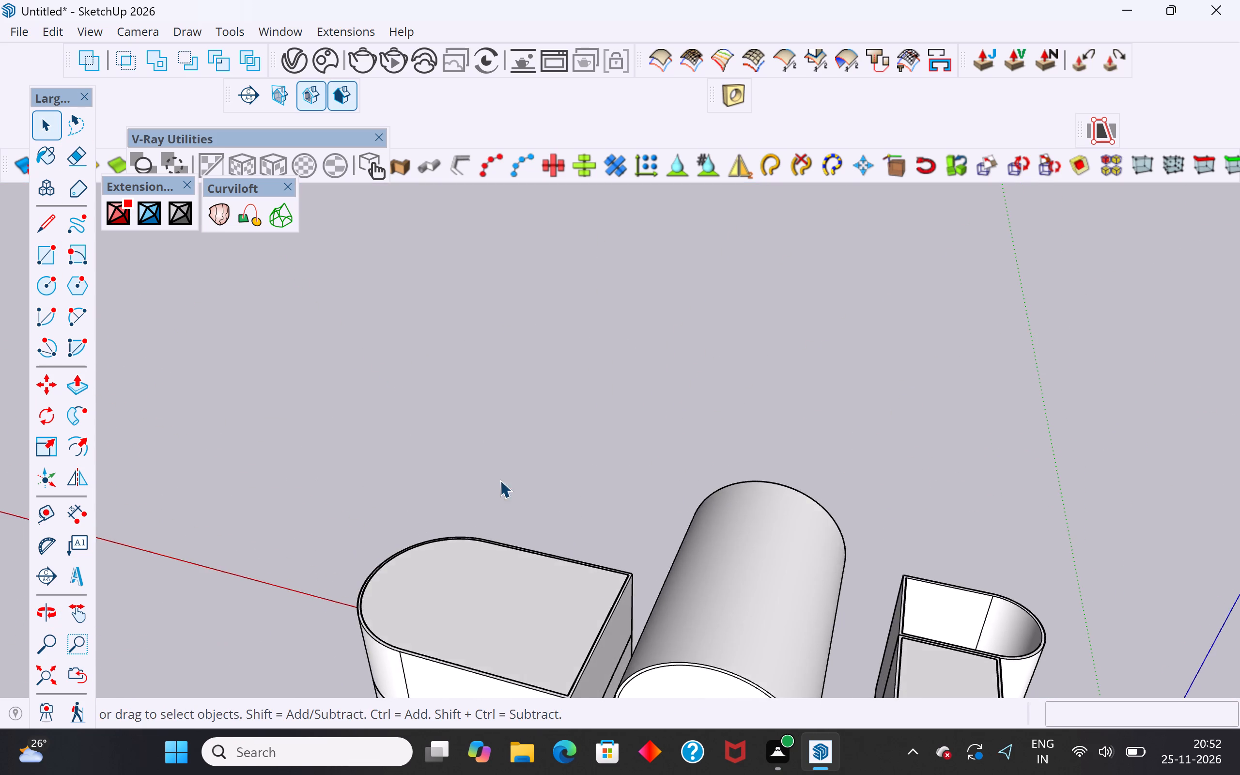
scroll(490, 471, down, 5)
middle_drag(576, 645, 735, 477)
scroll(501, 535, down, 8)
middle_drag(603, 633, 434, 590)
scroll(562, 635, up, 8)
middle_drag(596, 666, 694, 748)
scroll(558, 670, up, 3)
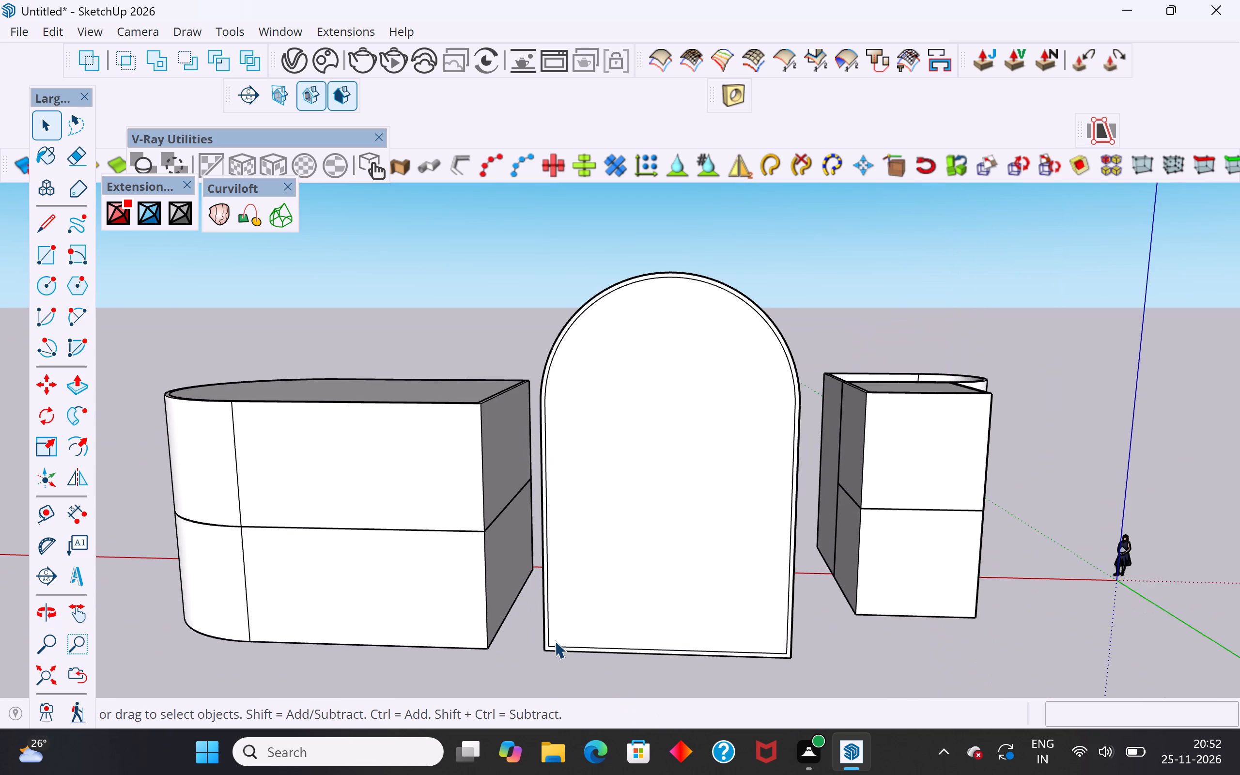
scroll(555, 641, up, 4)
middle_drag(833, 568, 109, 562)
middle_drag(794, 500, 475, 500)
scroll(551, 419, down, 2)
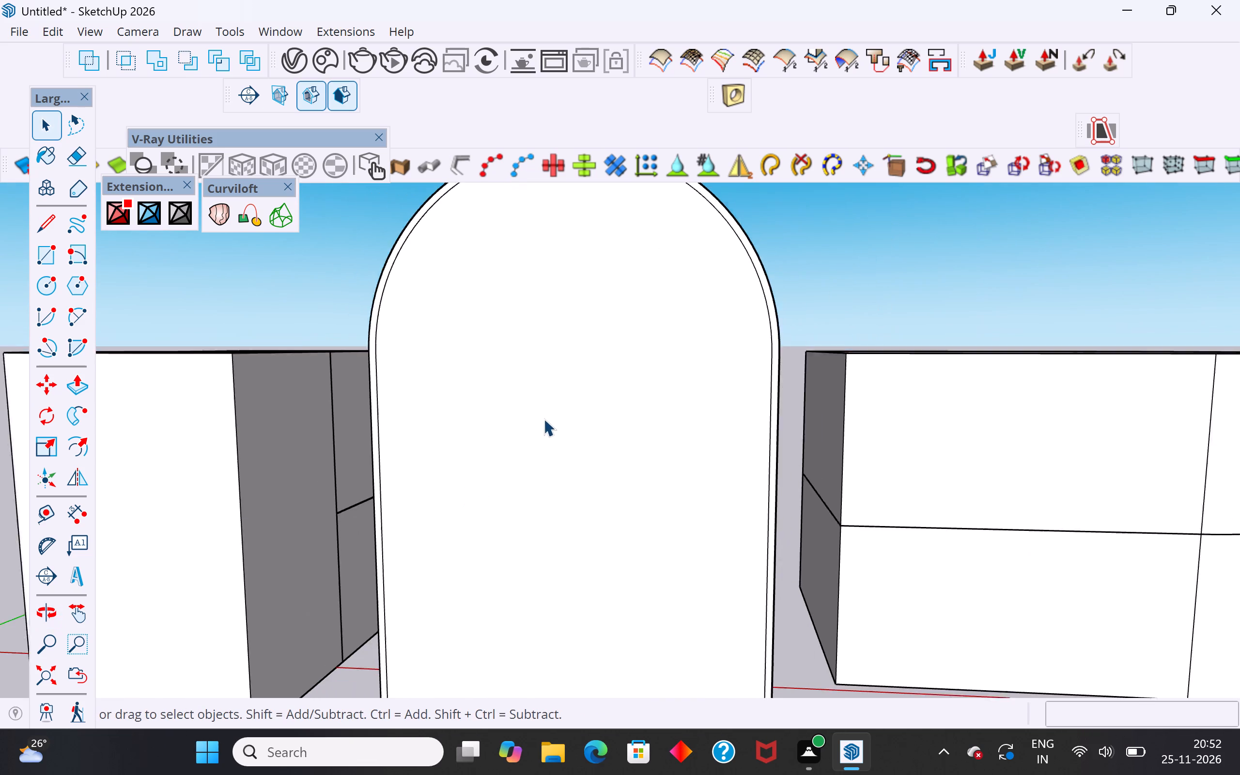
scroll(543, 418, down, 3)
scroll(522, 423, up, 1)
scroll(521, 424, down, 10)
middle_drag(542, 528, 595, 536)
scroll(507, 542, up, 4)
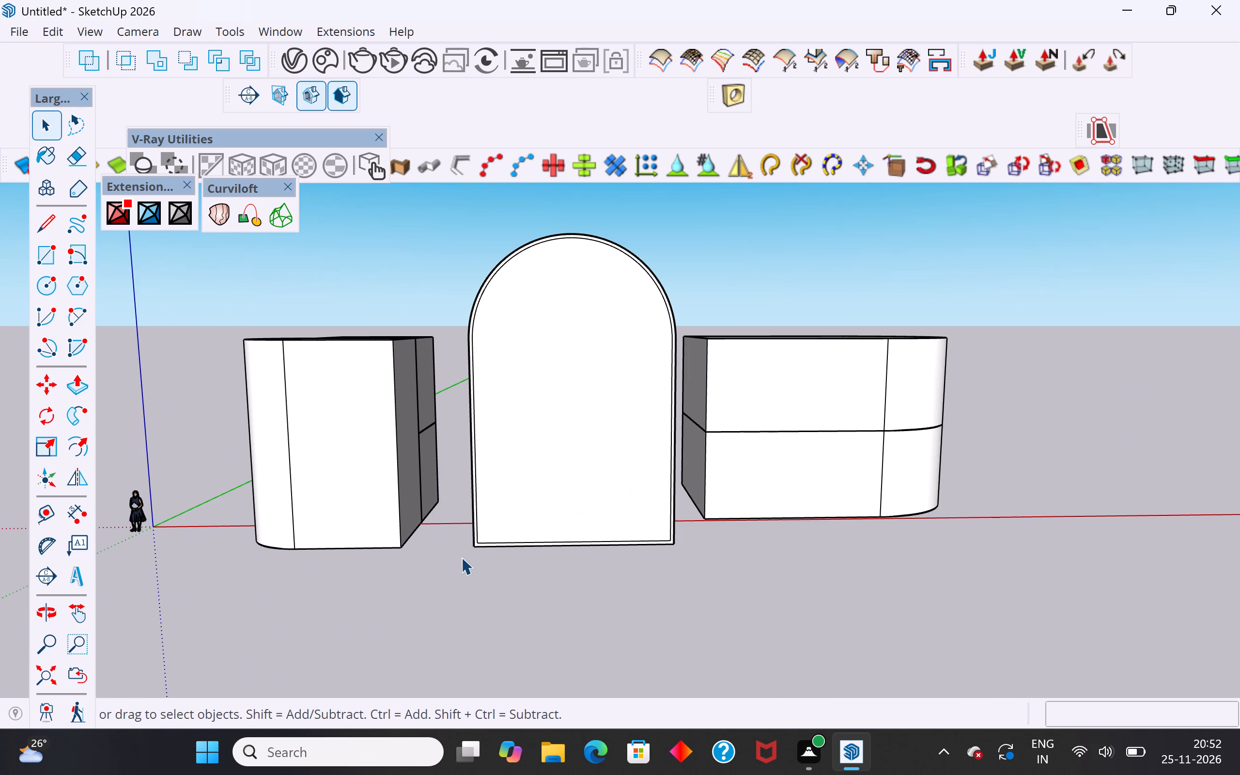
middle_drag(469, 557, 525, 580)
scroll(520, 555, up, 4)
Group all the geometry of the middle vaulted shell and clear the selection.
click(495, 567)
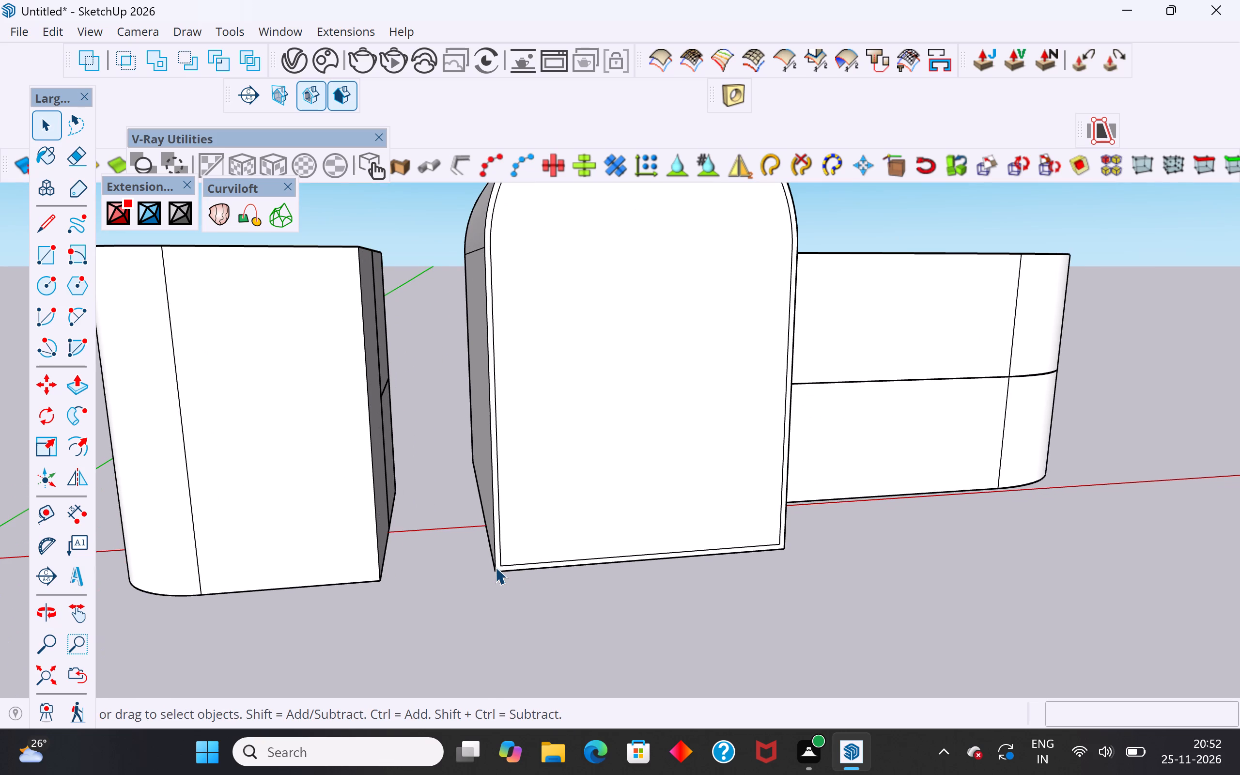
scroll(481, 605, down, 6)
middle_drag(689, 471, 624, 478)
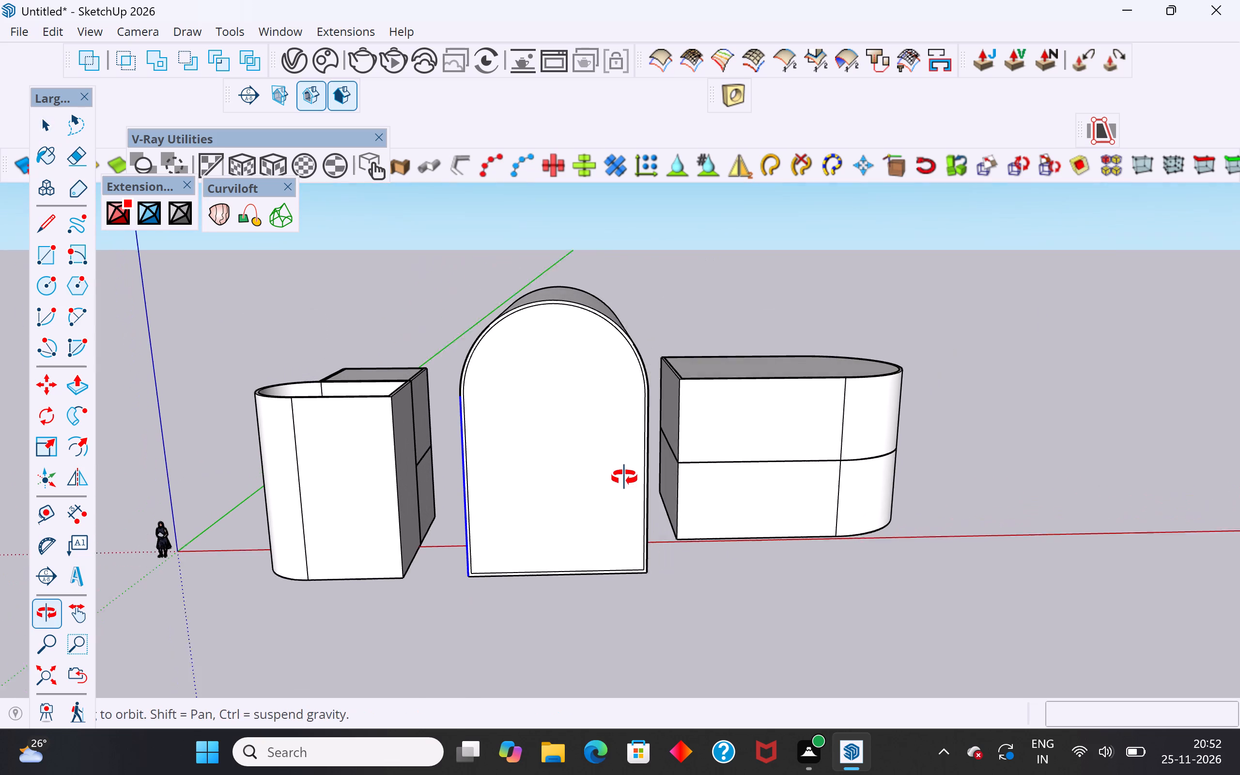
middle_drag(624, 478, 620, 479)
drag(657, 248, 517, 559)
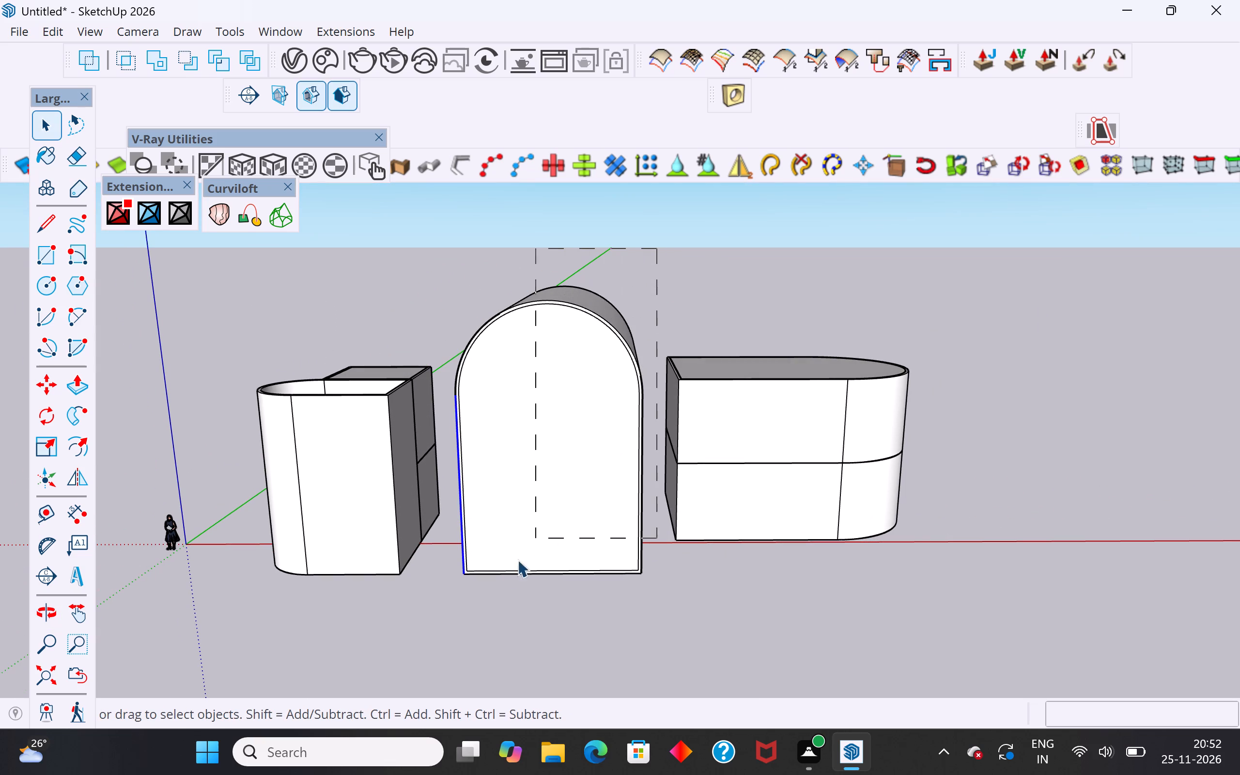
drag(517, 559, 450, 613)
right_click(557, 460)
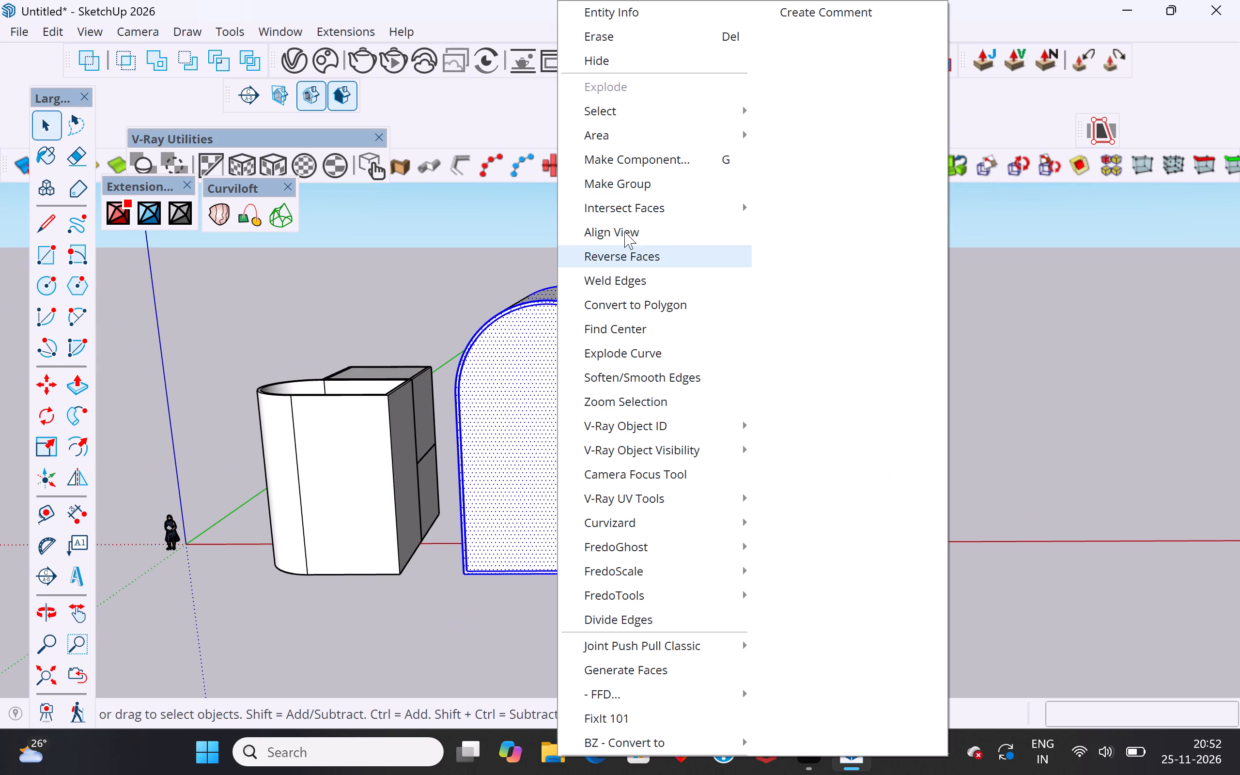
click(627, 186)
click(966, 302)
Move the vaulted shell group about 8' 7 5/8" so its bottom corner meets the small round-ended unit's bottom corner.
scroll(818, 497, down, 4)
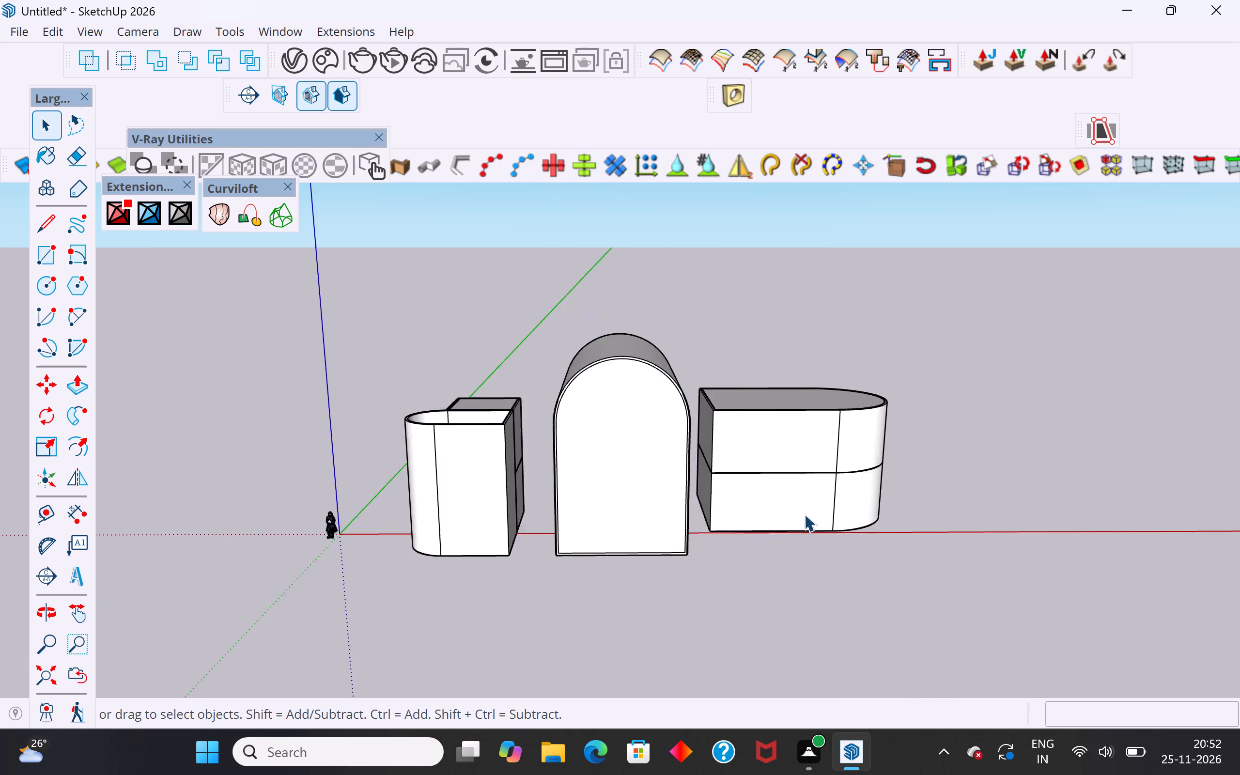
click(598, 528)
scroll(579, 550, up, 12)
key(m)
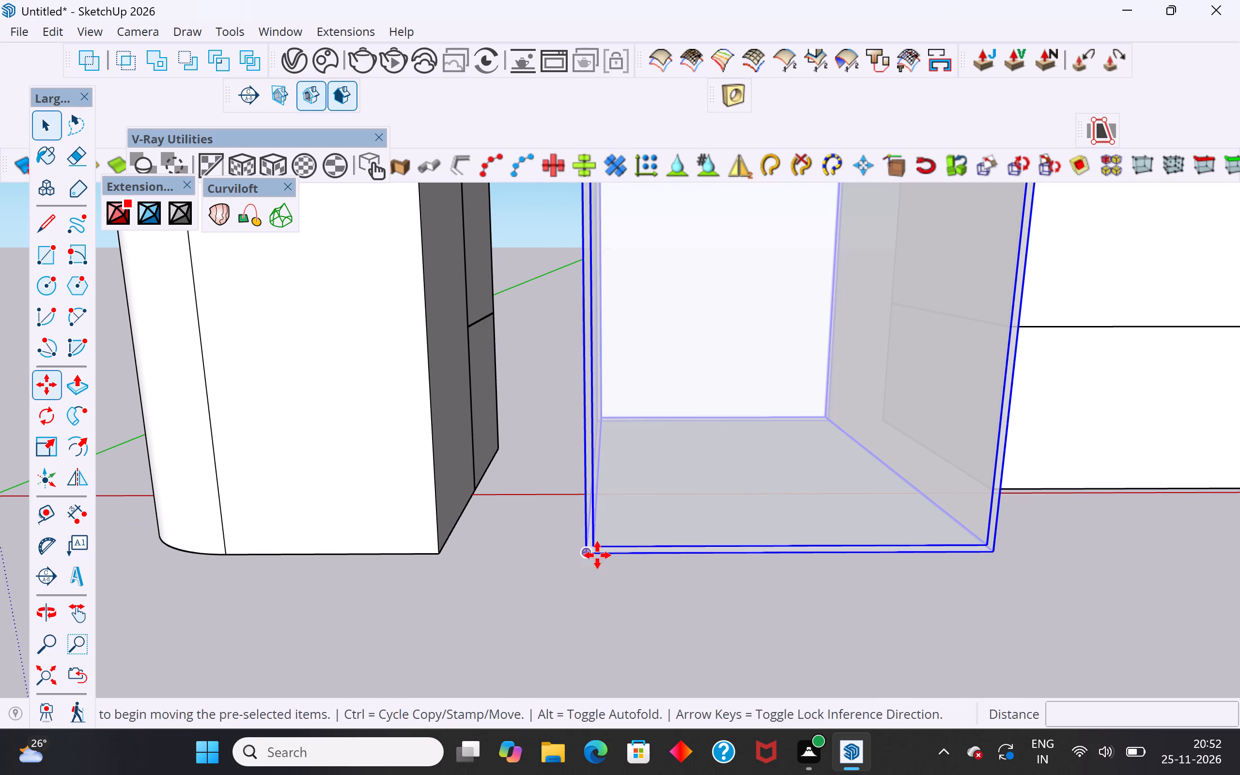
click(580, 552)
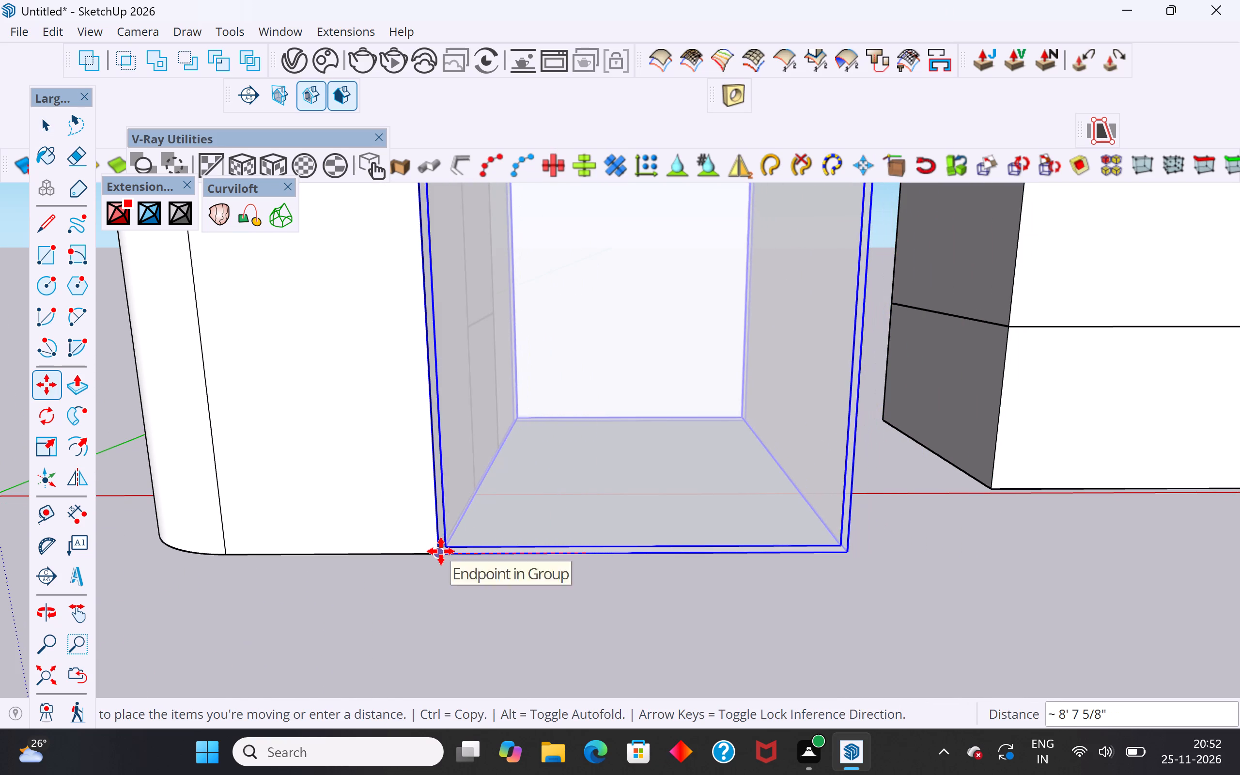
click(441, 551)
scroll(490, 592, down, 11)
middle_drag(653, 531, 744, 729)
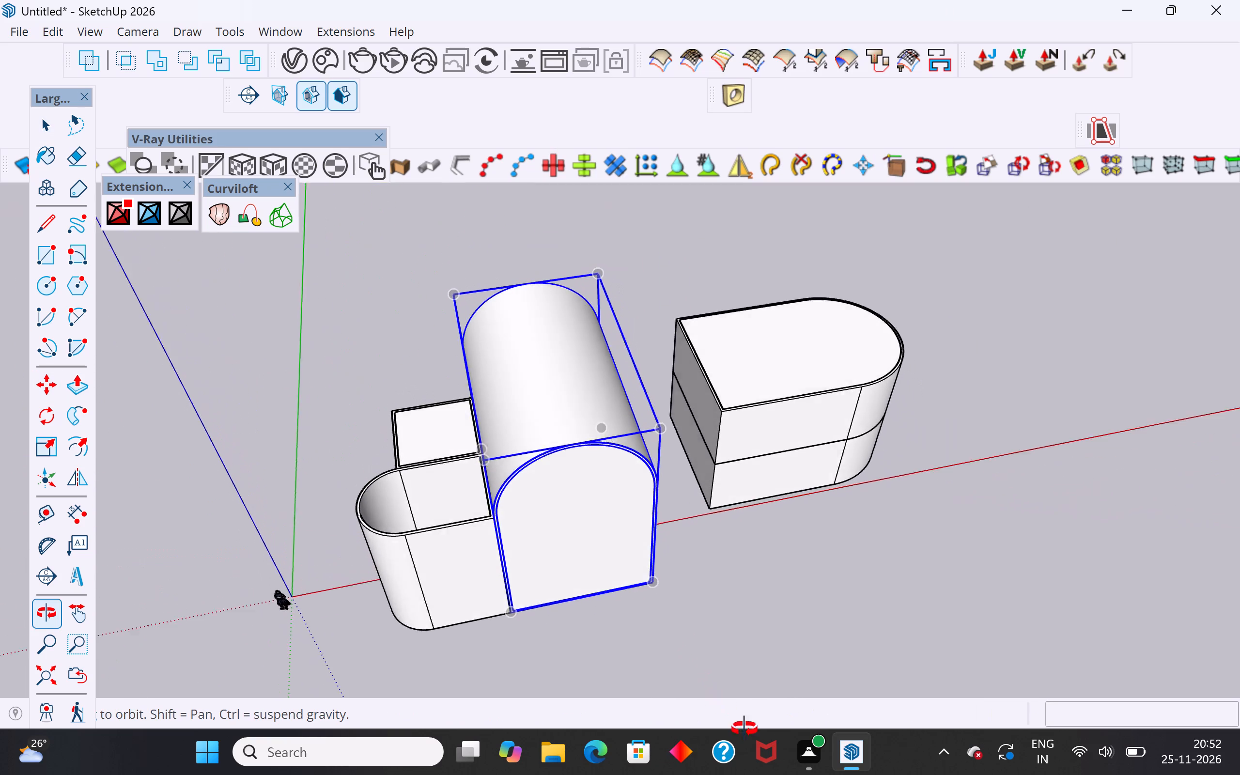
middle_drag(744, 729, 764, 740)
middle_drag(507, 573, 421, 575)
scroll(710, 568, up, 3)
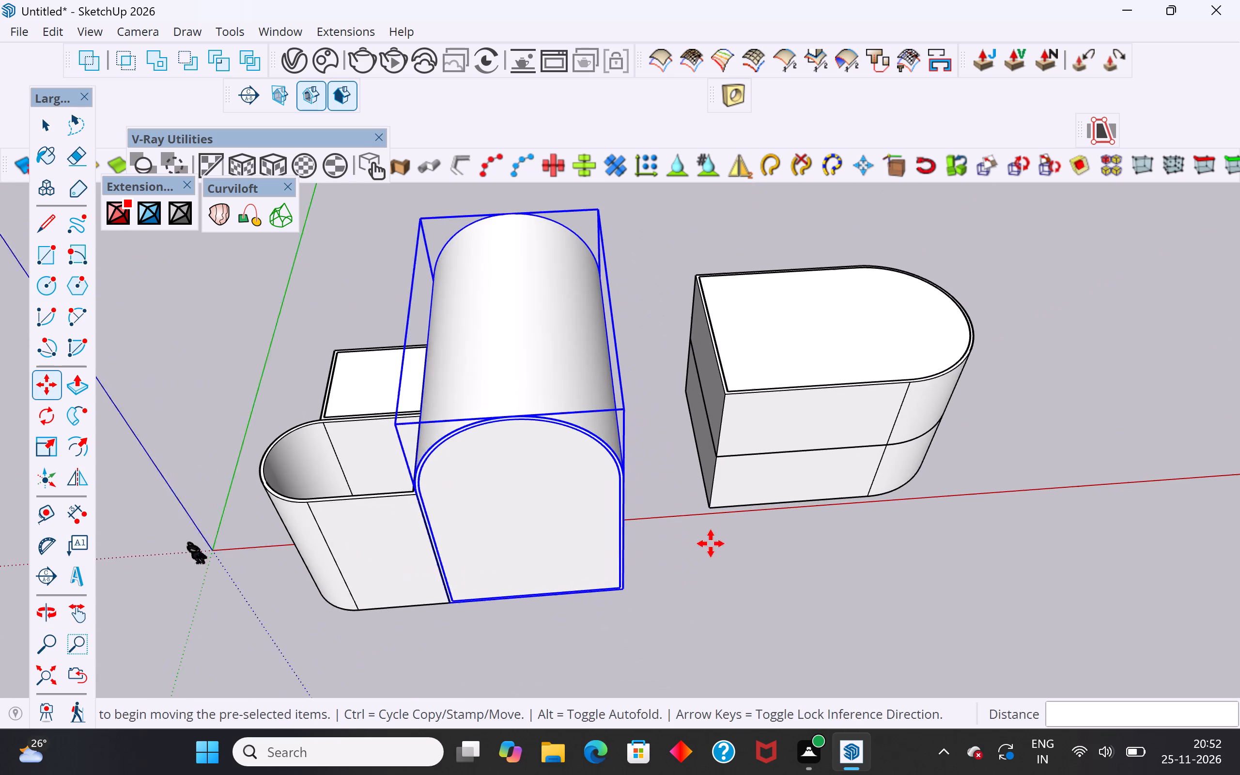
click(42, 127)
click(137, 300)
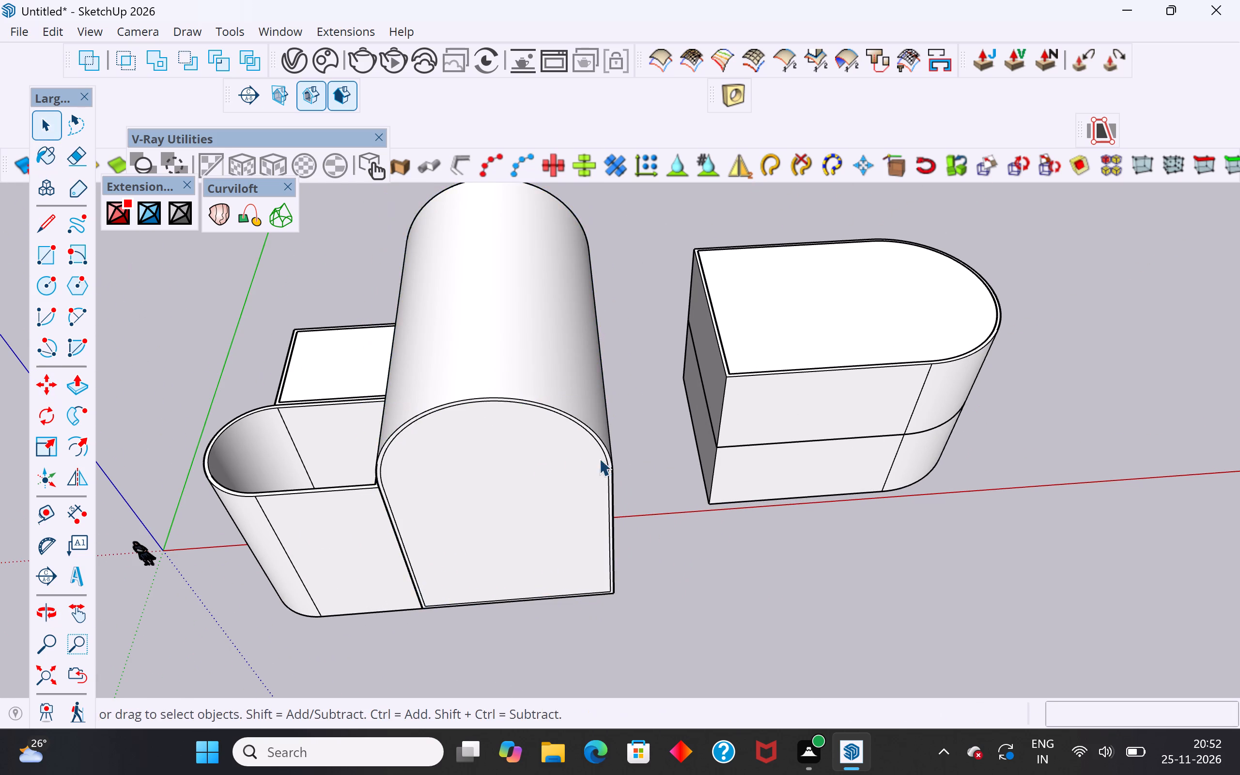
Move the large round-ended two-storey unit about 14' 8 7/8" so its bottom corner meets the vaulted shell's, and clear the selection.
middle_drag(600, 461, 477, 668)
middle_drag(592, 529, 127, 392)
middle_drag(800, 497, 276, 373)
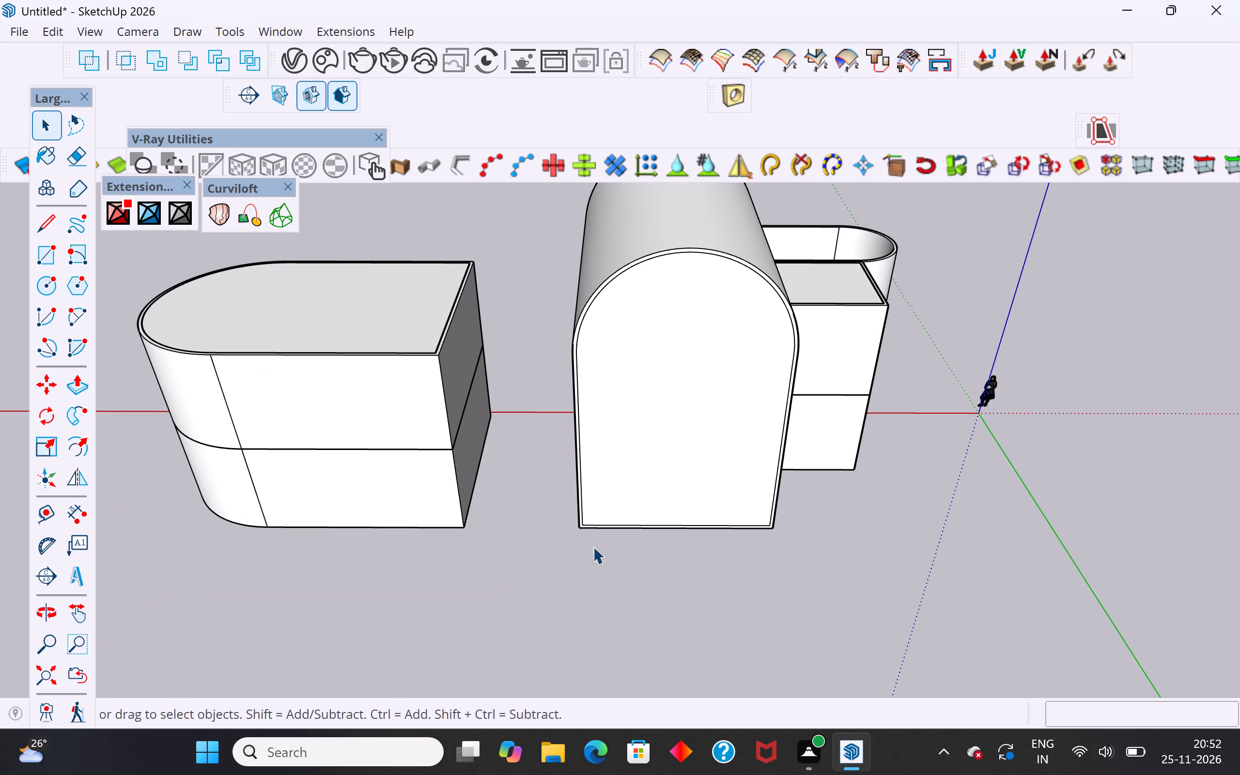
click(440, 490)
key(m)
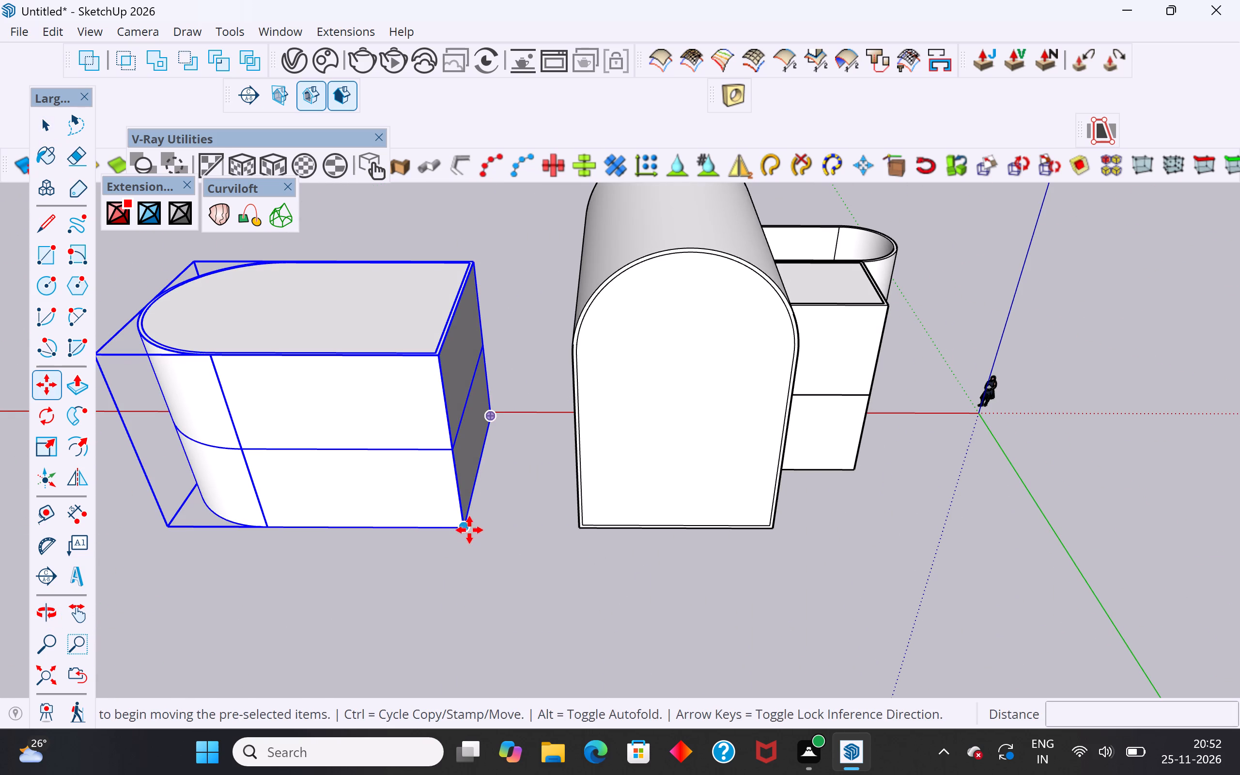
click(471, 530)
click(585, 528)
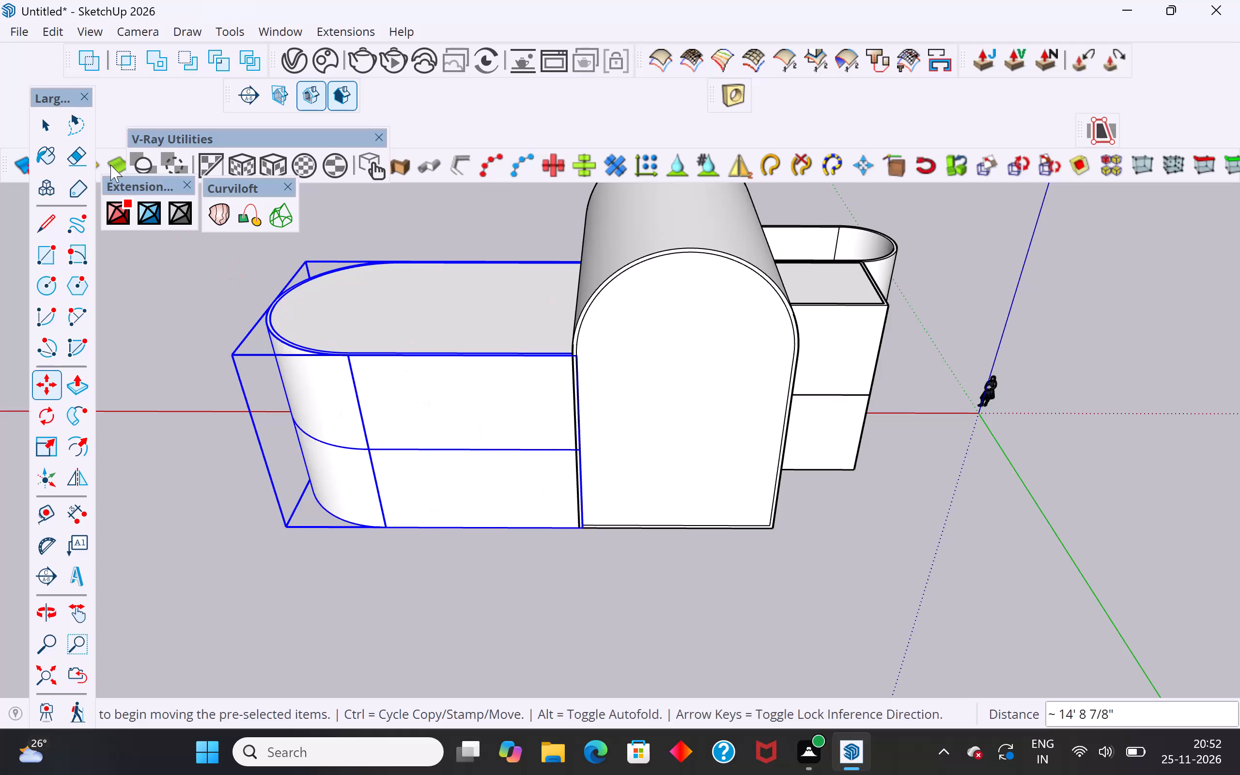
click(45, 125)
click(172, 352)
scroll(597, 443, down, 6)
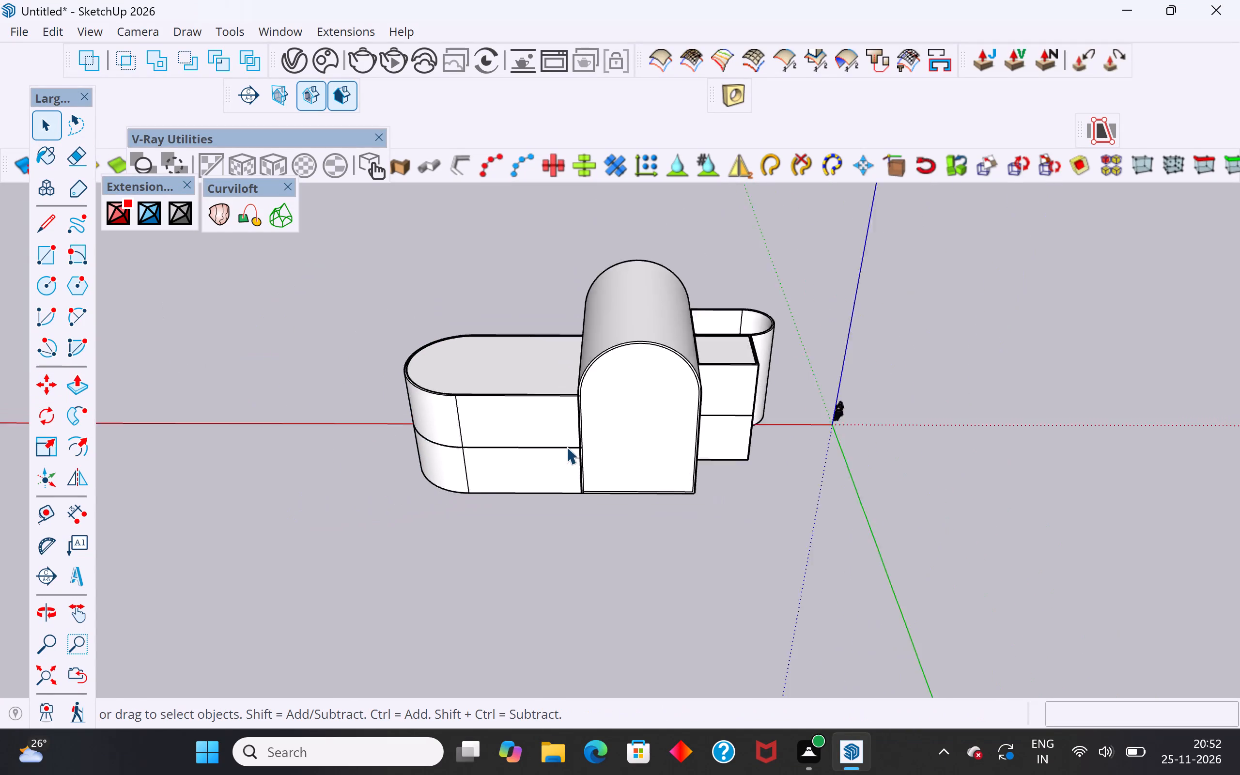
Examine the joints between the vaulted block and its neighbouring units from both arched ends and around the base.
scroll(566, 447, down, 2)
middle_drag(573, 453, 1141, 344)
scroll(1141, 344, down, 1)
middle_drag(556, 517, 1072, 433)
scroll(698, 399, up, 2)
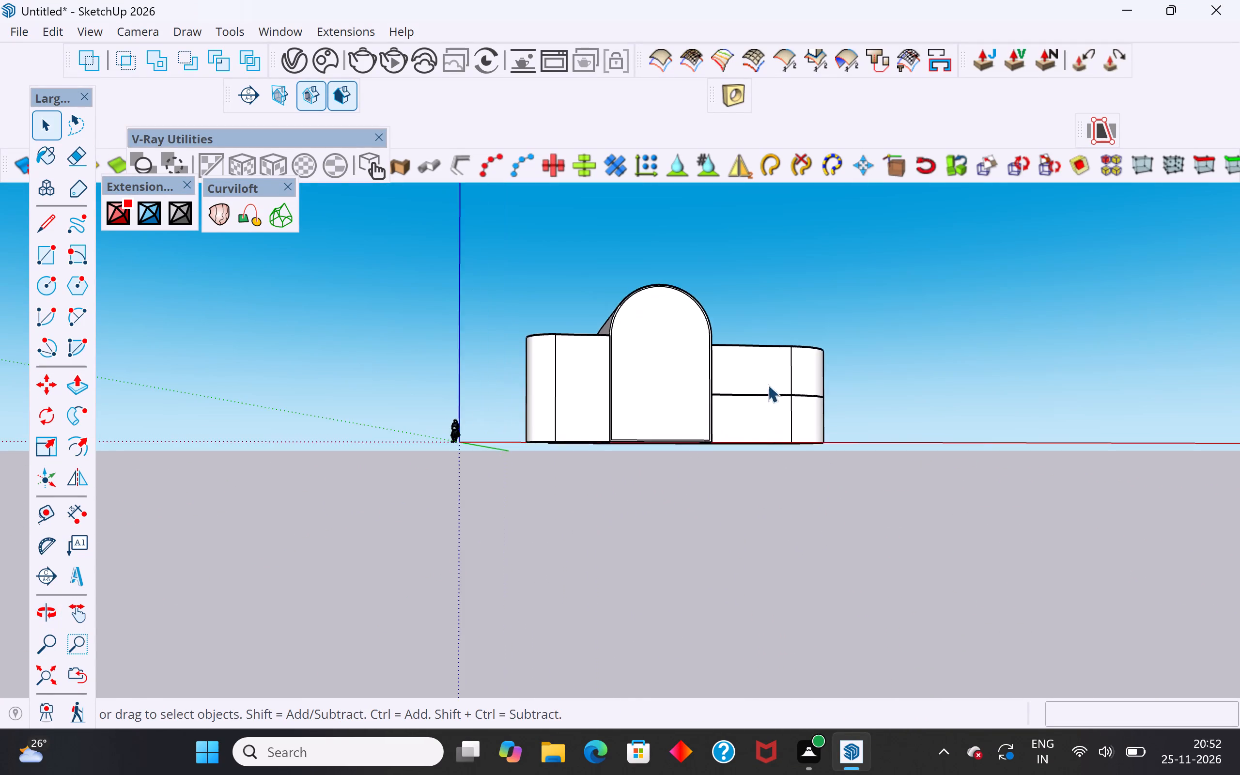
middle_drag(824, 394, 754, 441)
scroll(821, 421, up, 2)
middle_drag(837, 405, 708, 463)
scroll(662, 466, up, 7)
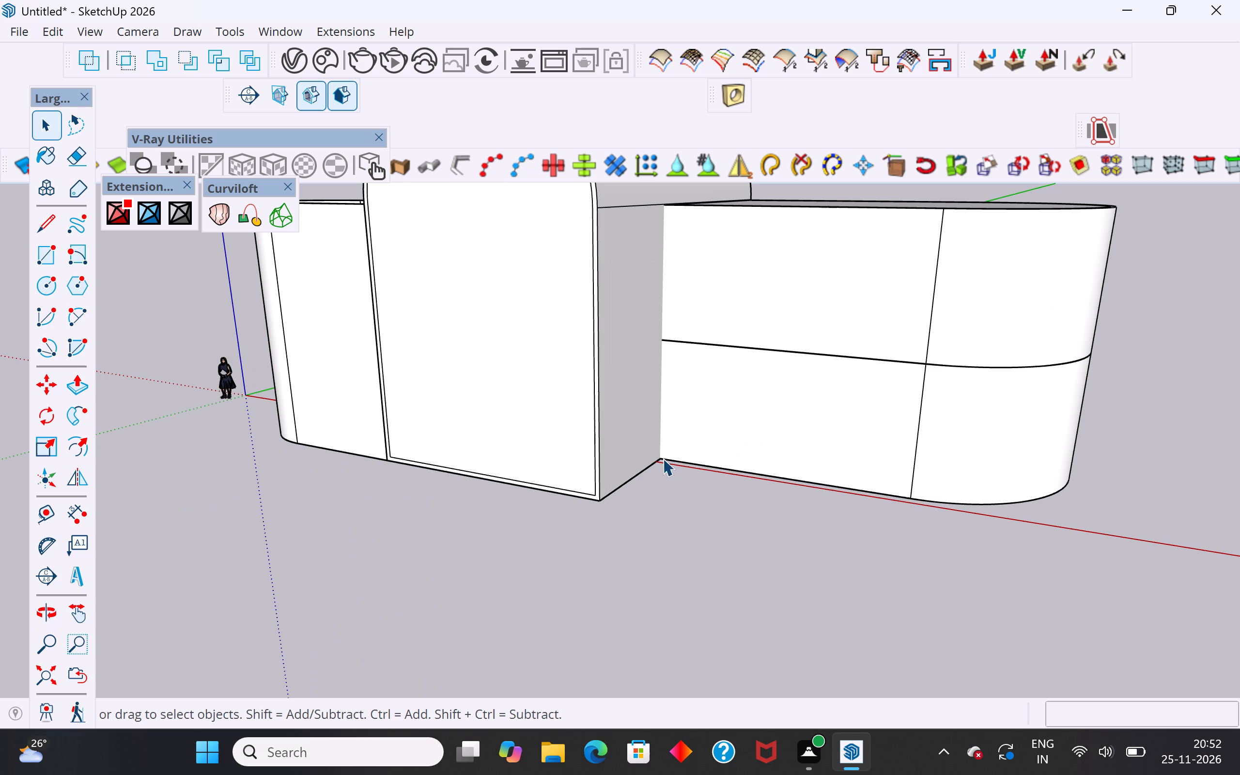
scroll(539, 503, down, 5)
middle_drag(547, 514, 712, 624)
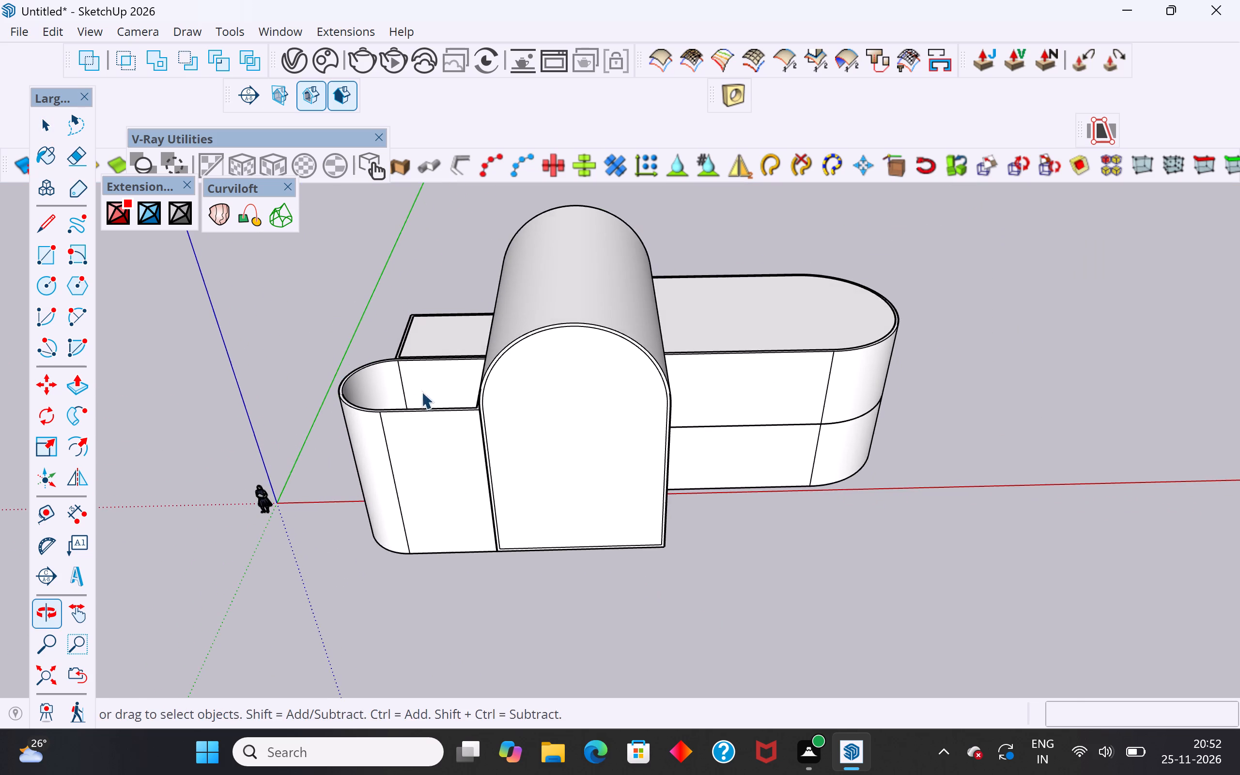
Copy the small round-ended unit's floor slab 24' 6" straight up to the top corner of its walls.
scroll(421, 391, up, 1)
middle_drag(432, 408, 476, 548)
middle_drag(458, 479, 513, 549)
click(476, 549)
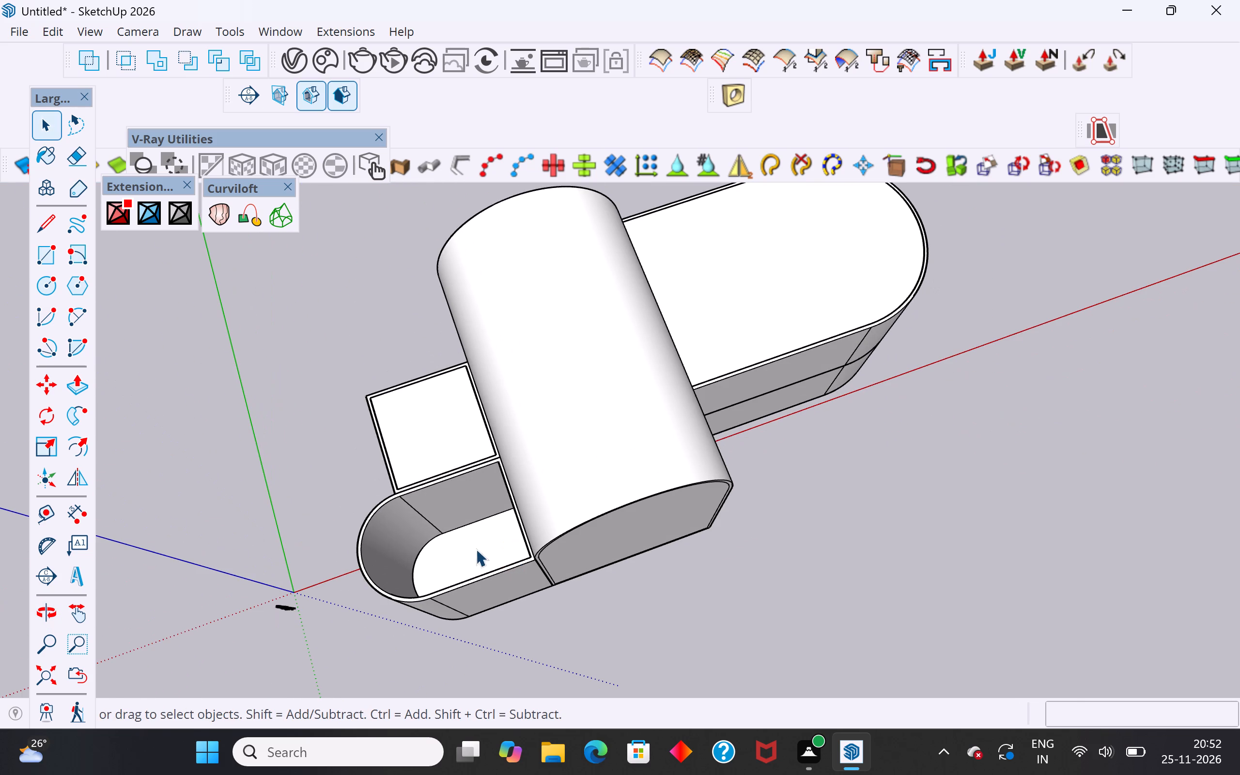
scroll(461, 566, up, 2)
middle_drag(517, 594, 486, 316)
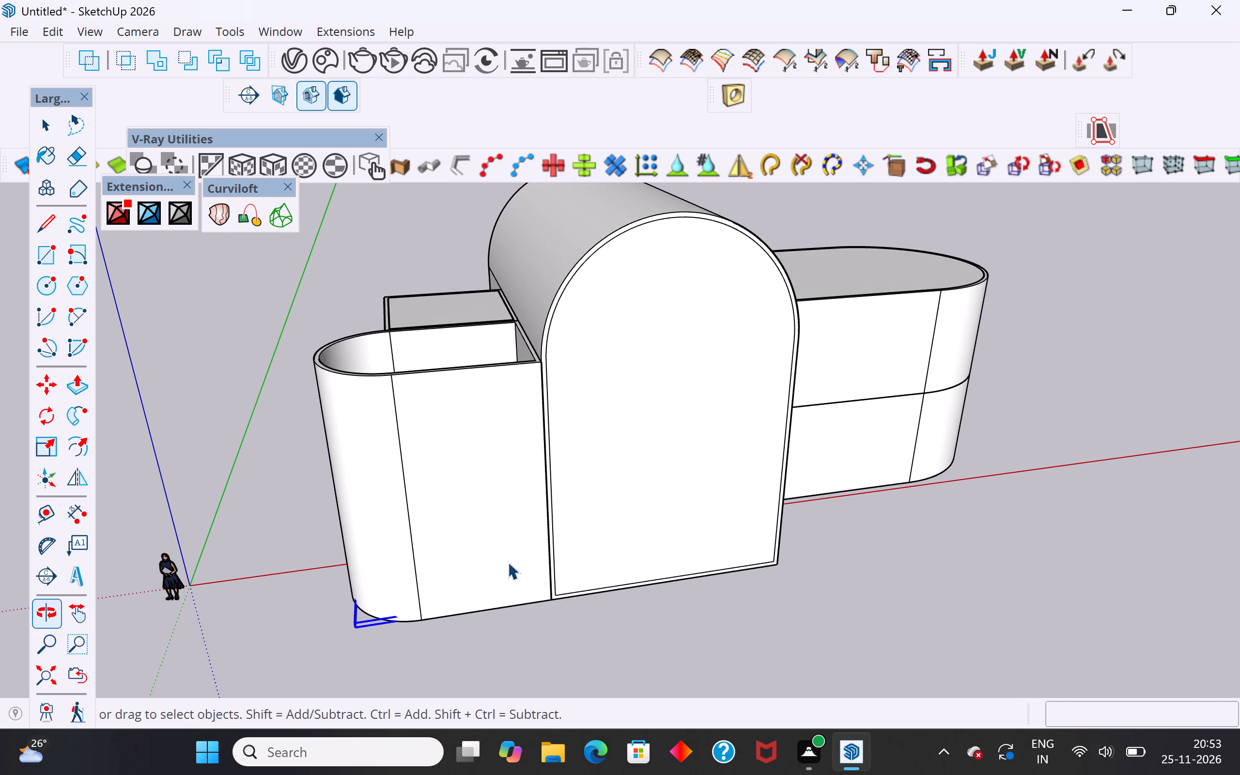
key(m)
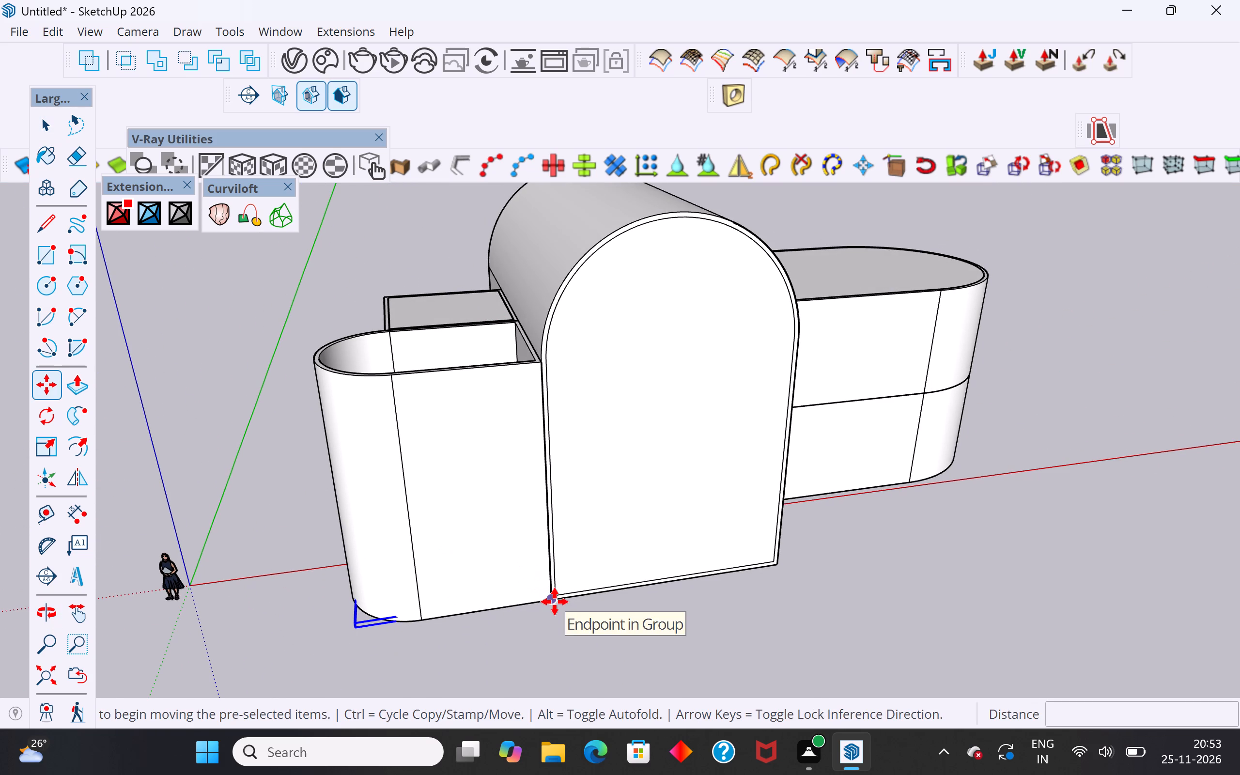
click(555, 602)
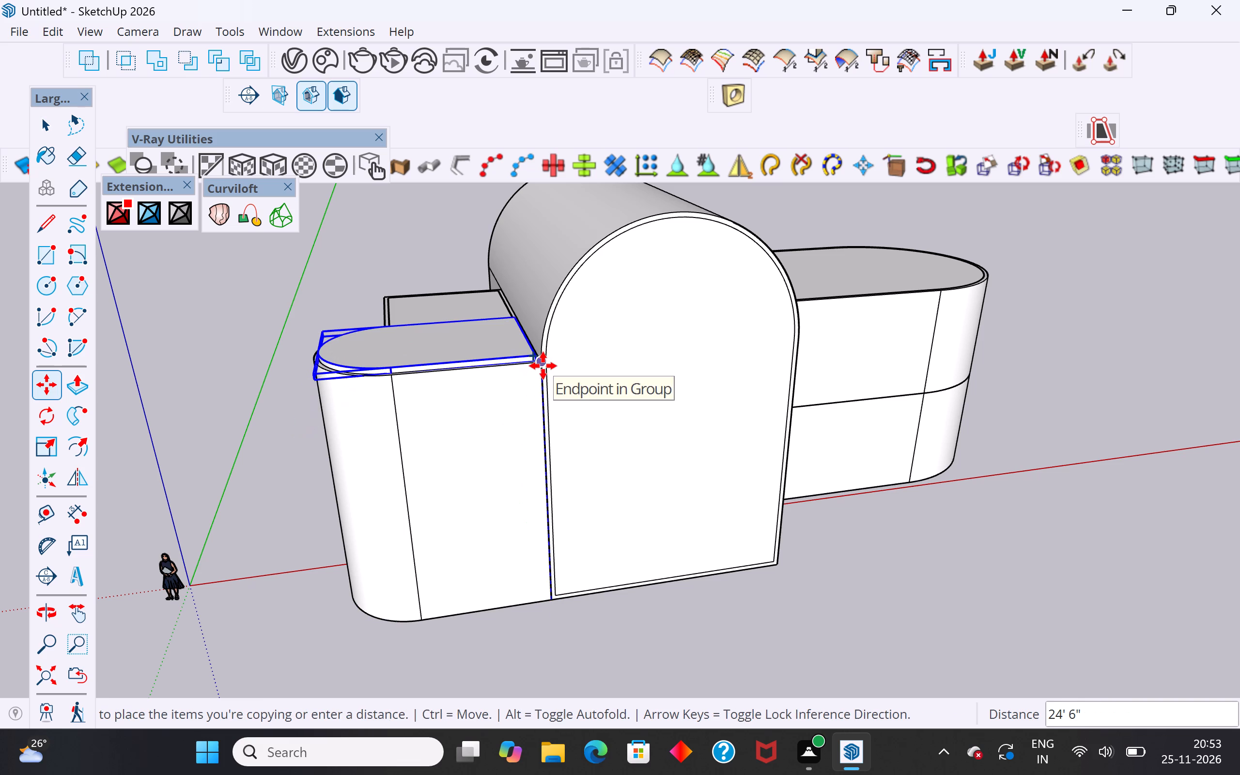
click(543, 366)
Lower the copied roof slab by its own thickness so it sits flush with the wall tops, and clear the selection.
middle_drag(549, 391, 1014, 436)
scroll(581, 413, up, 5)
middle_drag(668, 369, 753, 376)
scroll(701, 423, up, 9)
click(612, 321)
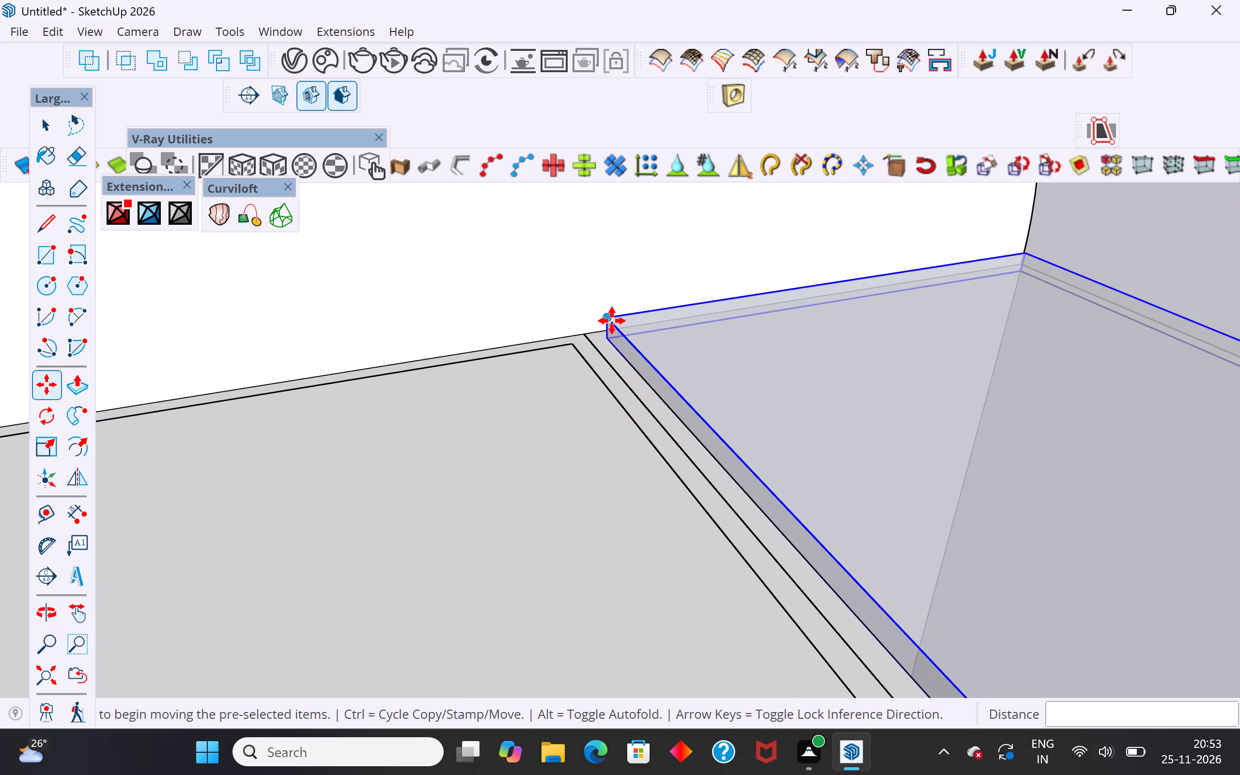
click(610, 344)
drag(36, 125, 38, 131)
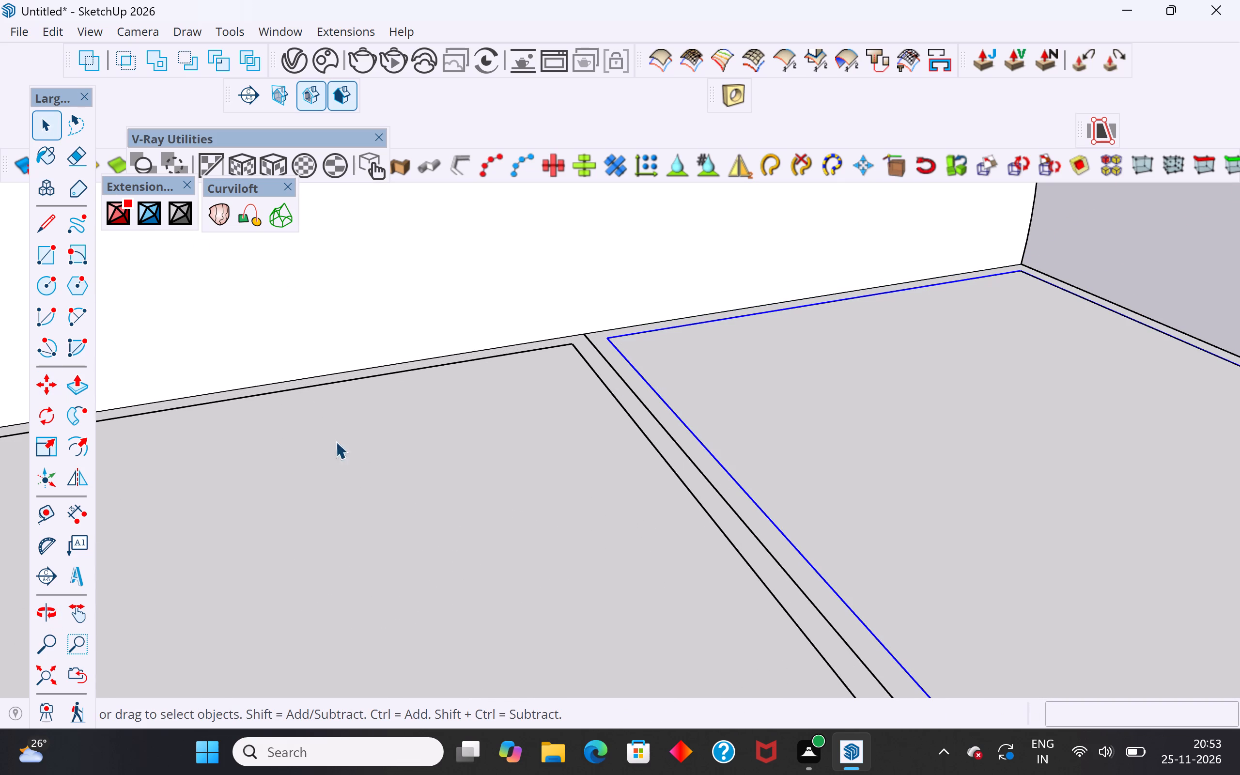
scroll(325, 441, down, 4)
scroll(316, 460, up, 1)
scroll(316, 460, down, 18)
click(1167, 481)
click(872, 469)
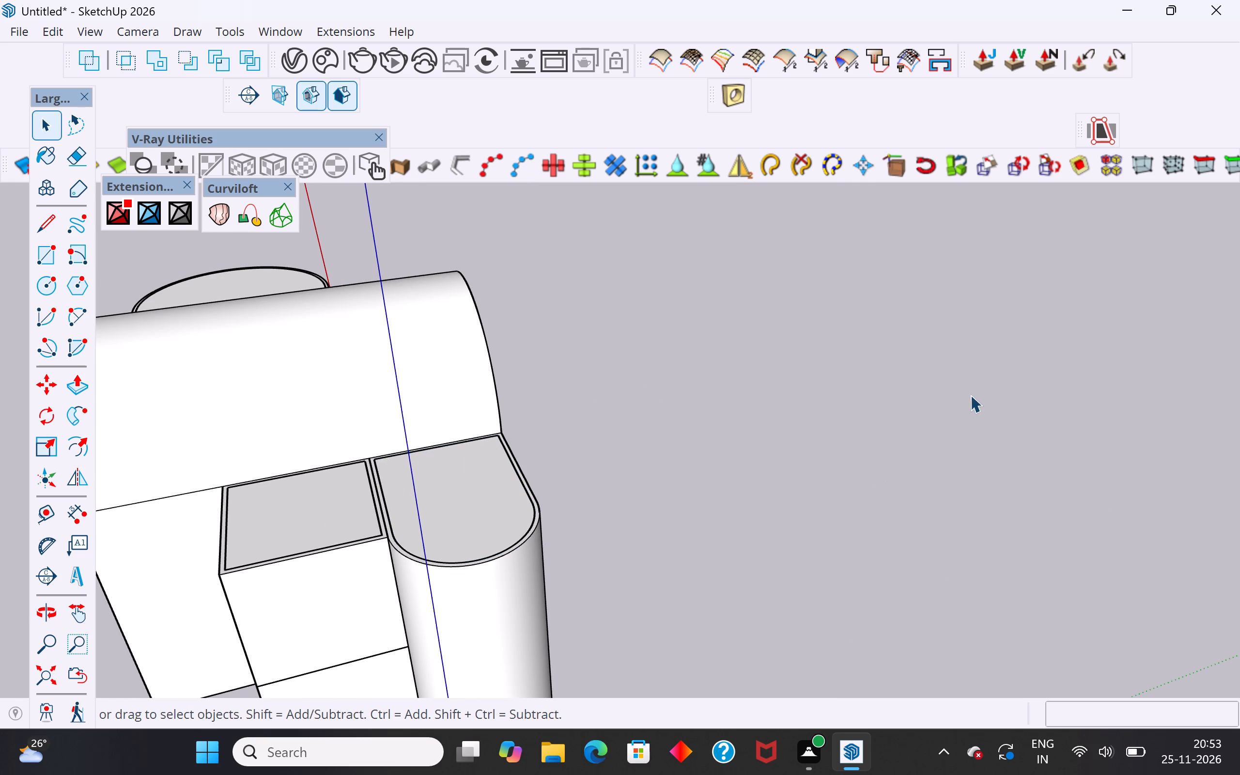
Examine the joined model from above, from the arched front and along the large round-ended unit's base.
middle_drag(947, 405, 407, 496)
scroll(375, 584, down, 7)
scroll(461, 494, down, 6)
middle_drag(793, 535, 532, 470)
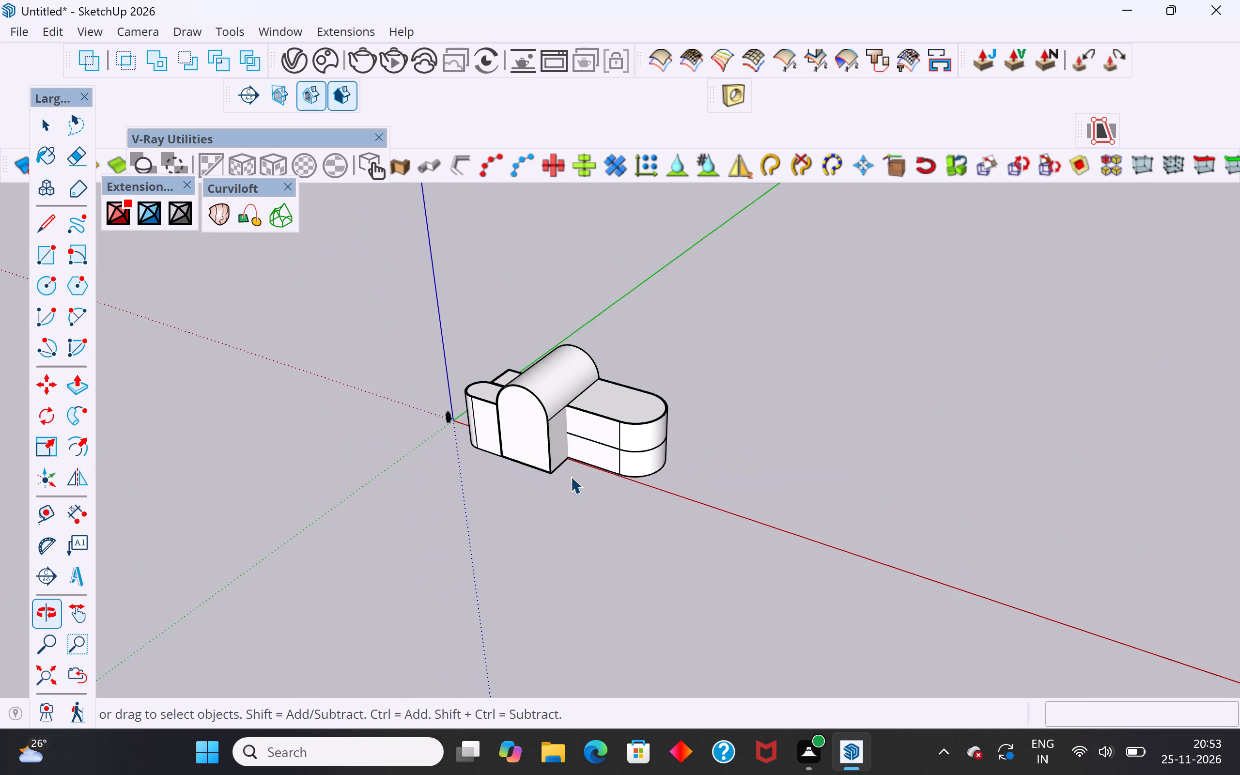
scroll(601, 478, up, 7)
middle_drag(696, 433, 827, 370)
scroll(662, 428, up, 3)
middle_drag(693, 415, 773, 356)
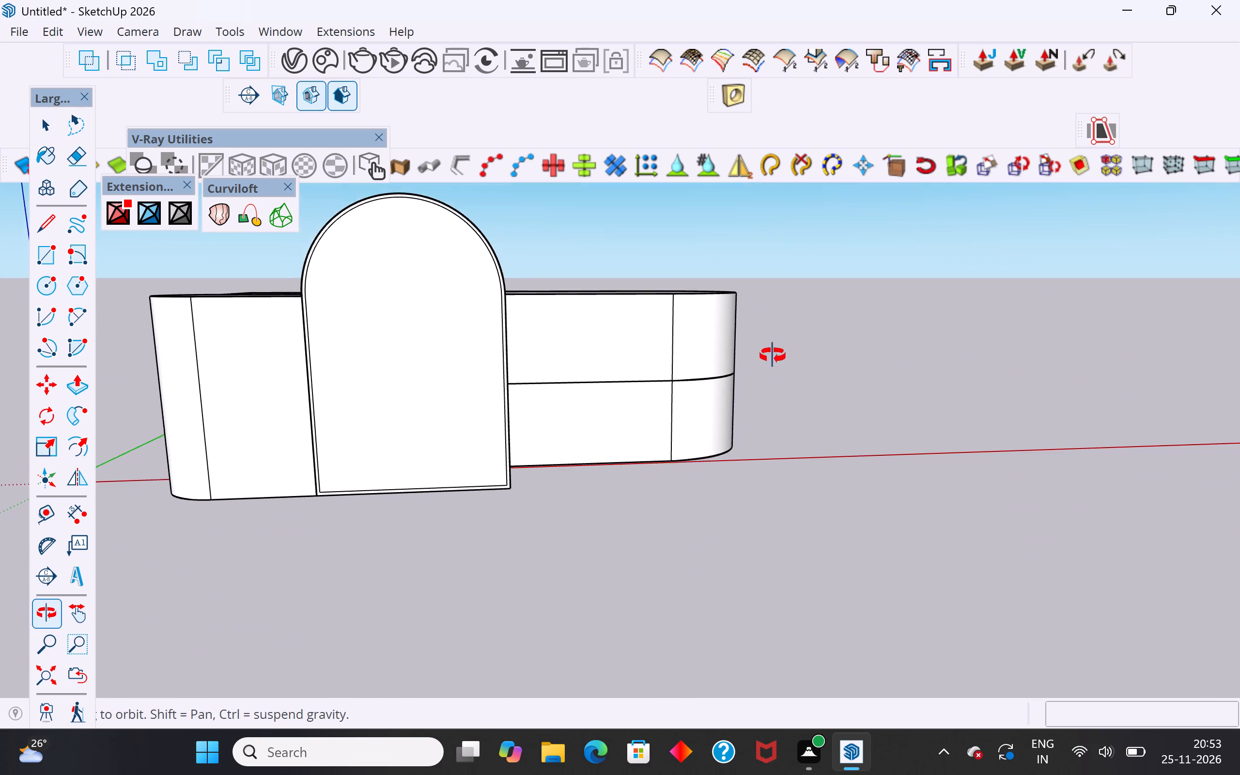
middle_drag(773, 356, 568, 433)
scroll(444, 493, up, 2)
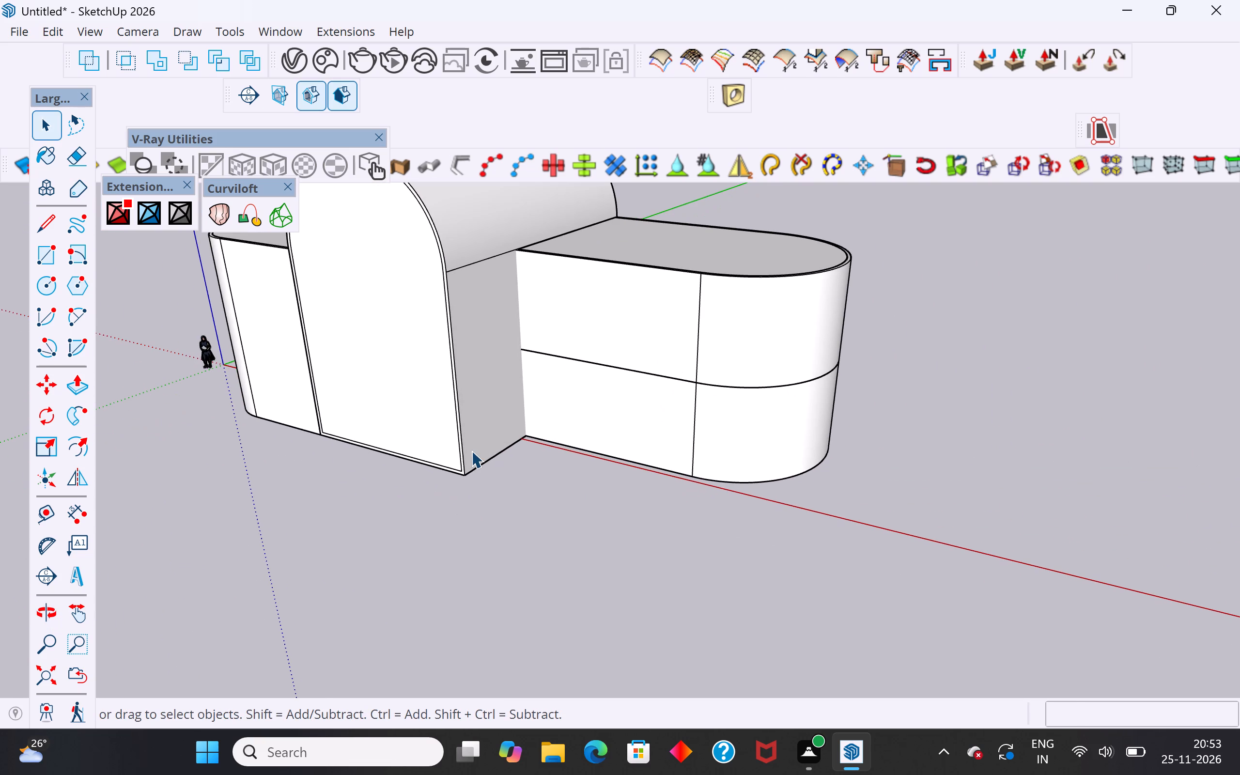
middle_drag(524, 468, 637, 461)
scroll(581, 492, up, 3)
middle_drag(599, 460, 701, 446)
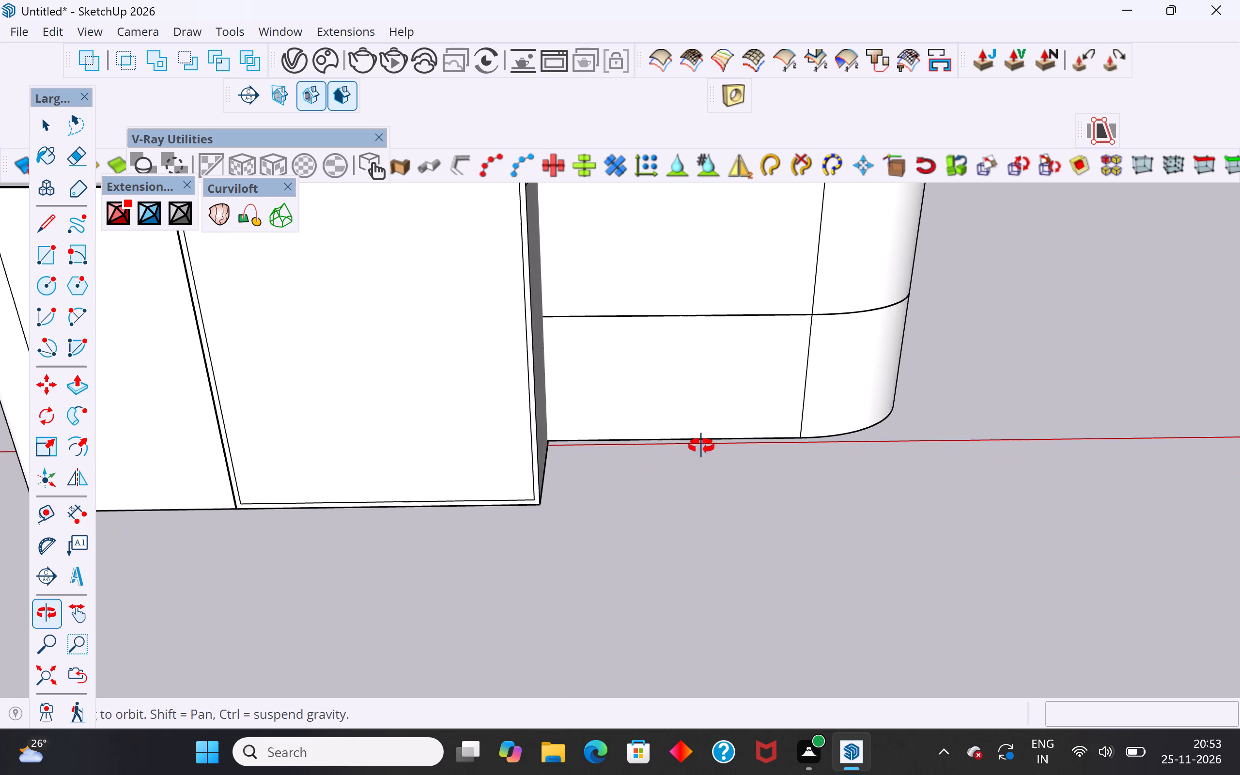
middle_drag(701, 446, 758, 446)
scroll(697, 495, down, 5)
middle_drag(834, 505, 725, 418)
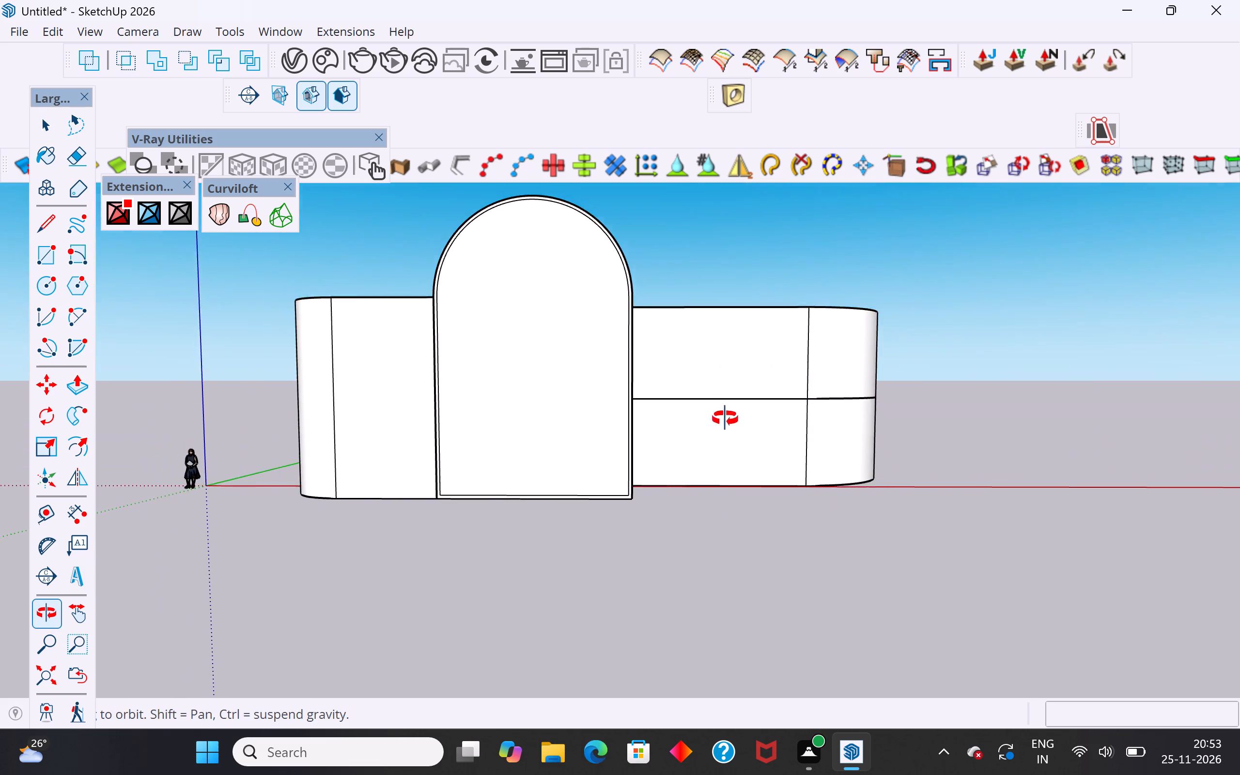
middle_drag(725, 418, 781, 443)
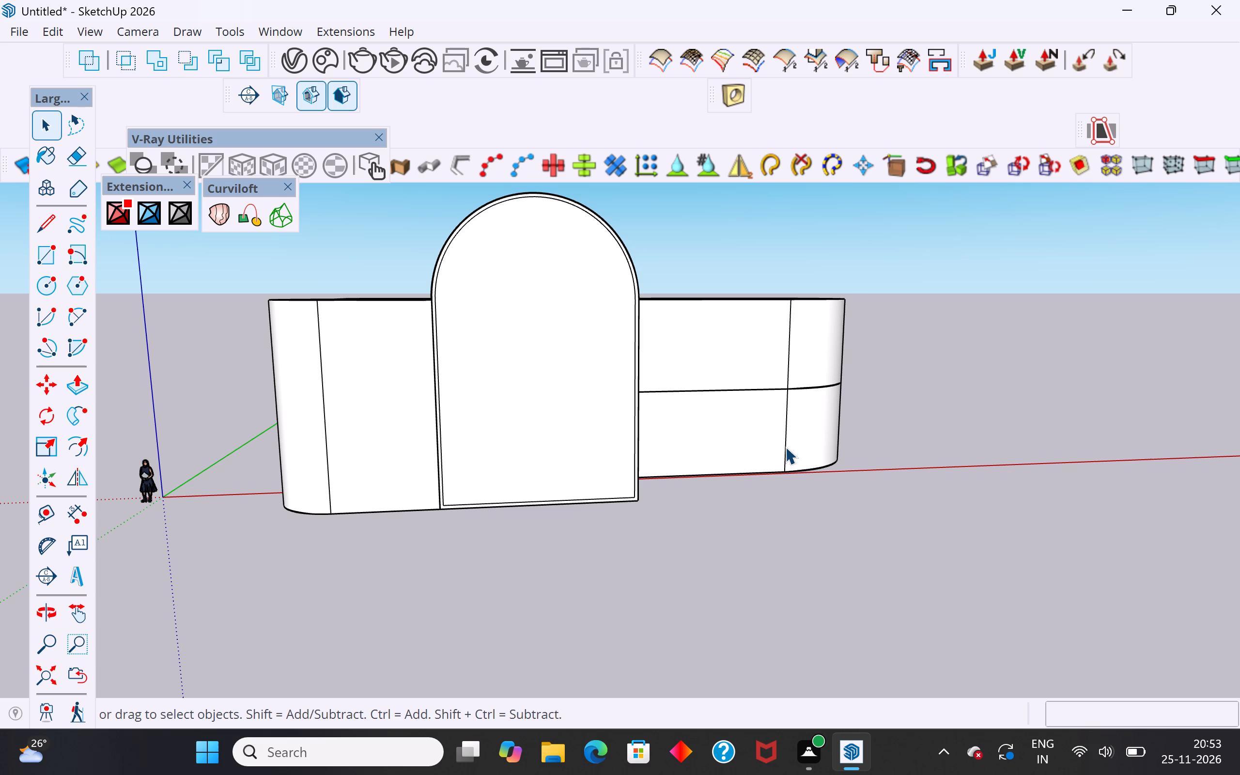
scroll(728, 476, down, 4)
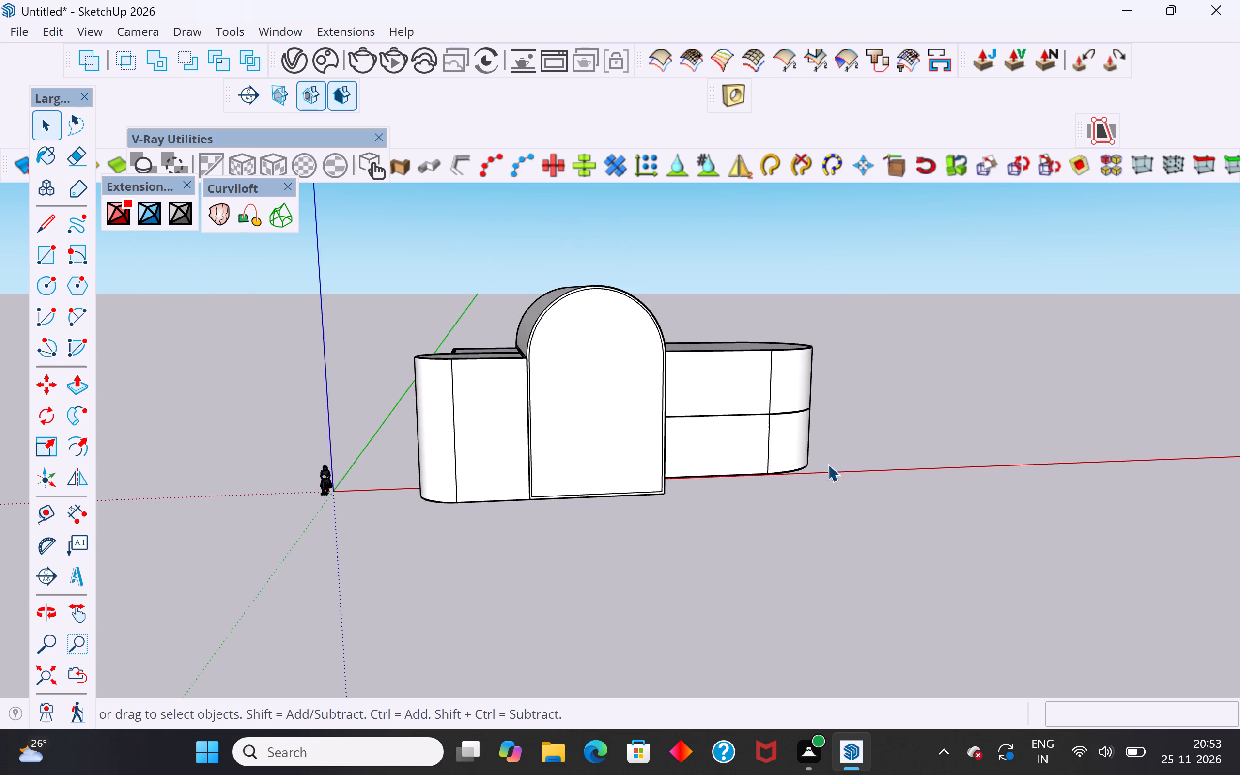
middle_drag(834, 471, 618, 571)
scroll(844, 480, up, 4)
middle_drag(793, 541, 827, 544)
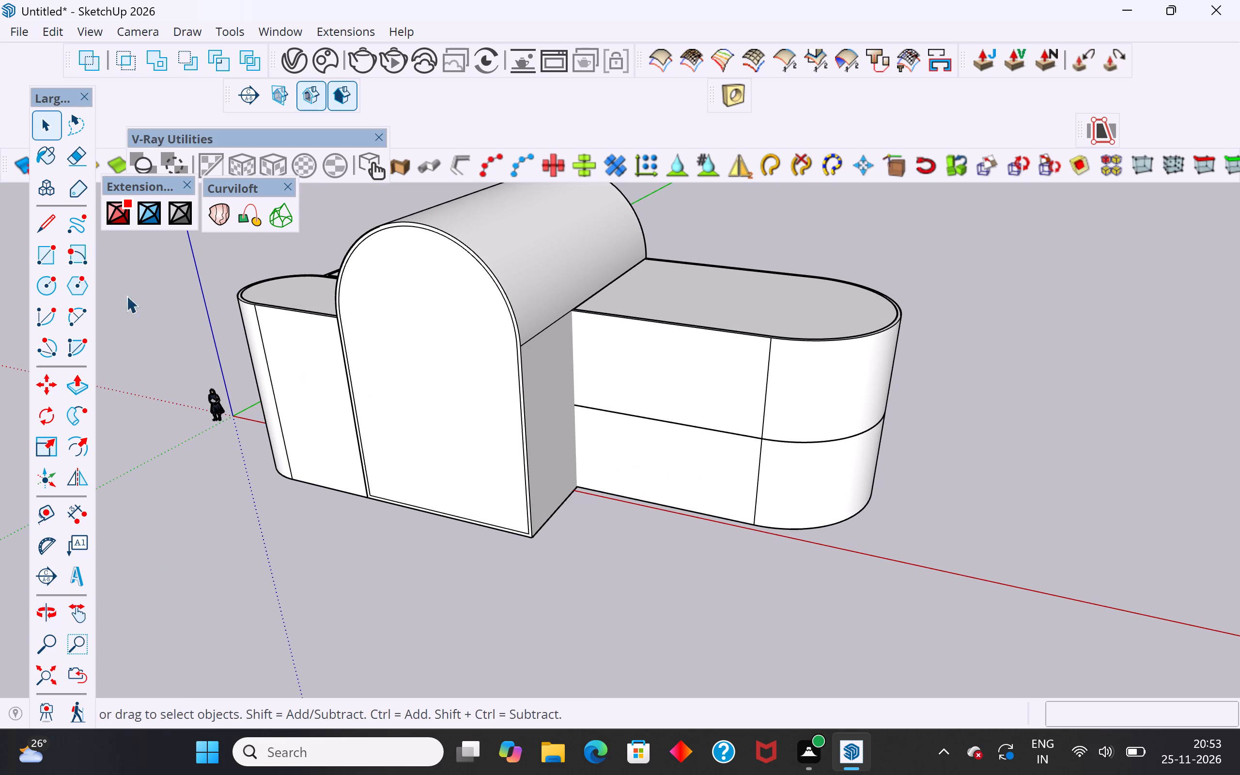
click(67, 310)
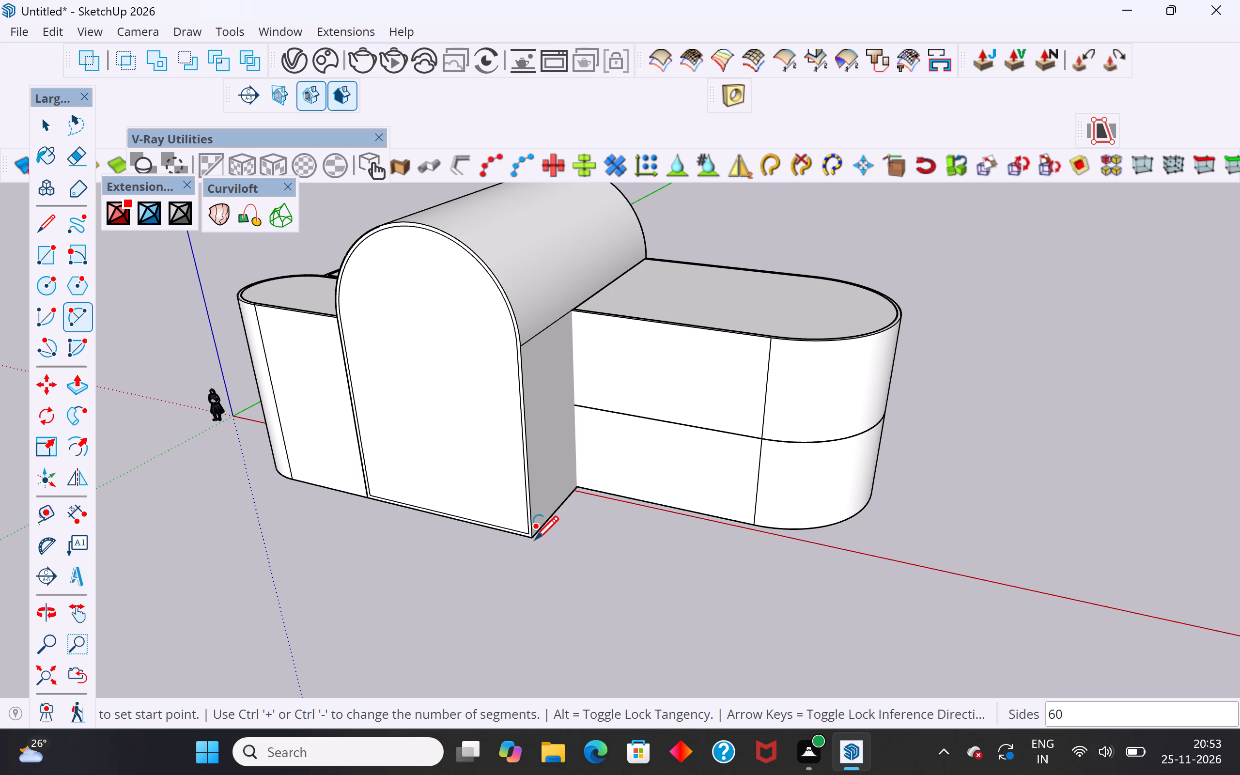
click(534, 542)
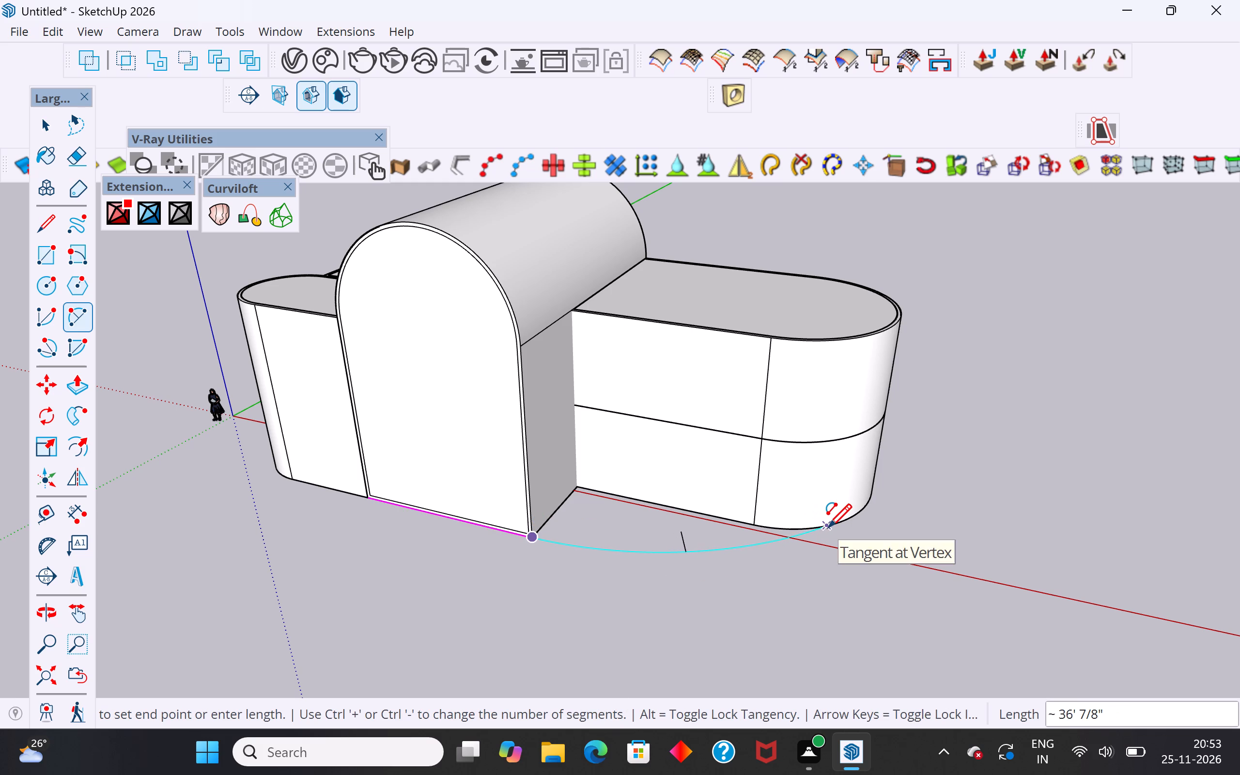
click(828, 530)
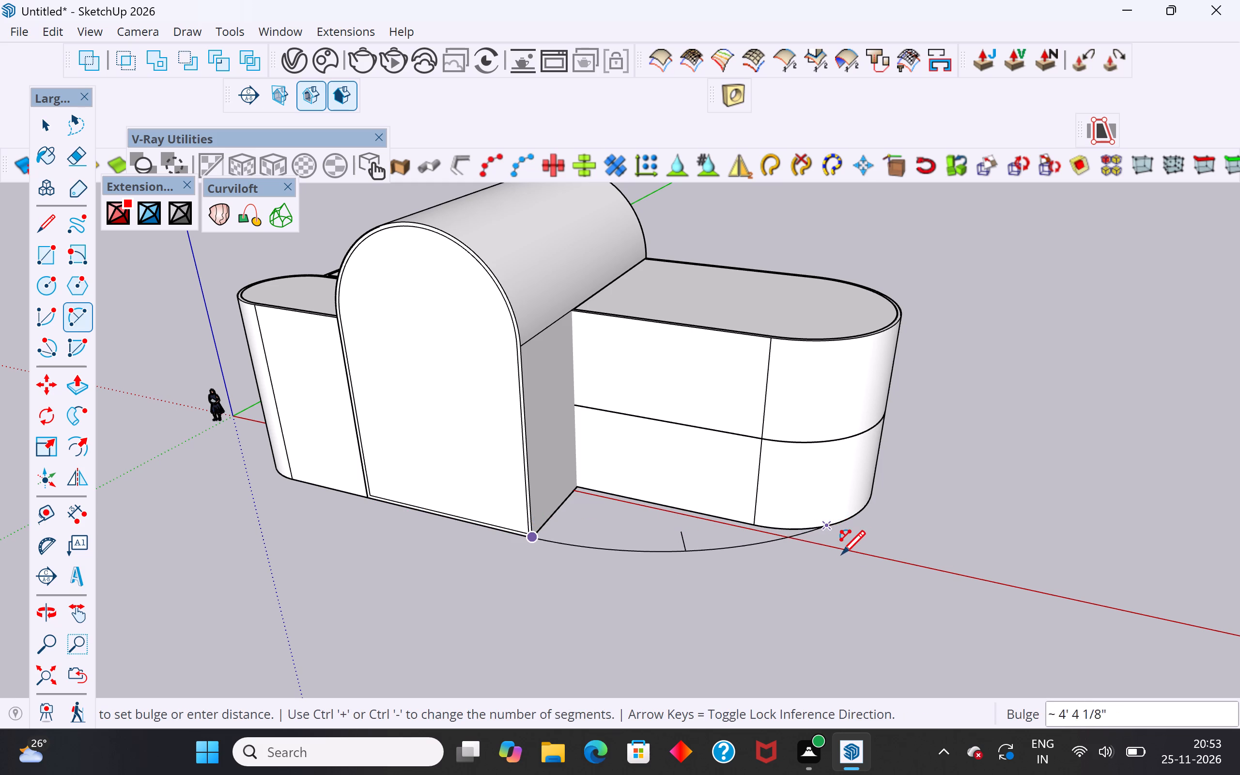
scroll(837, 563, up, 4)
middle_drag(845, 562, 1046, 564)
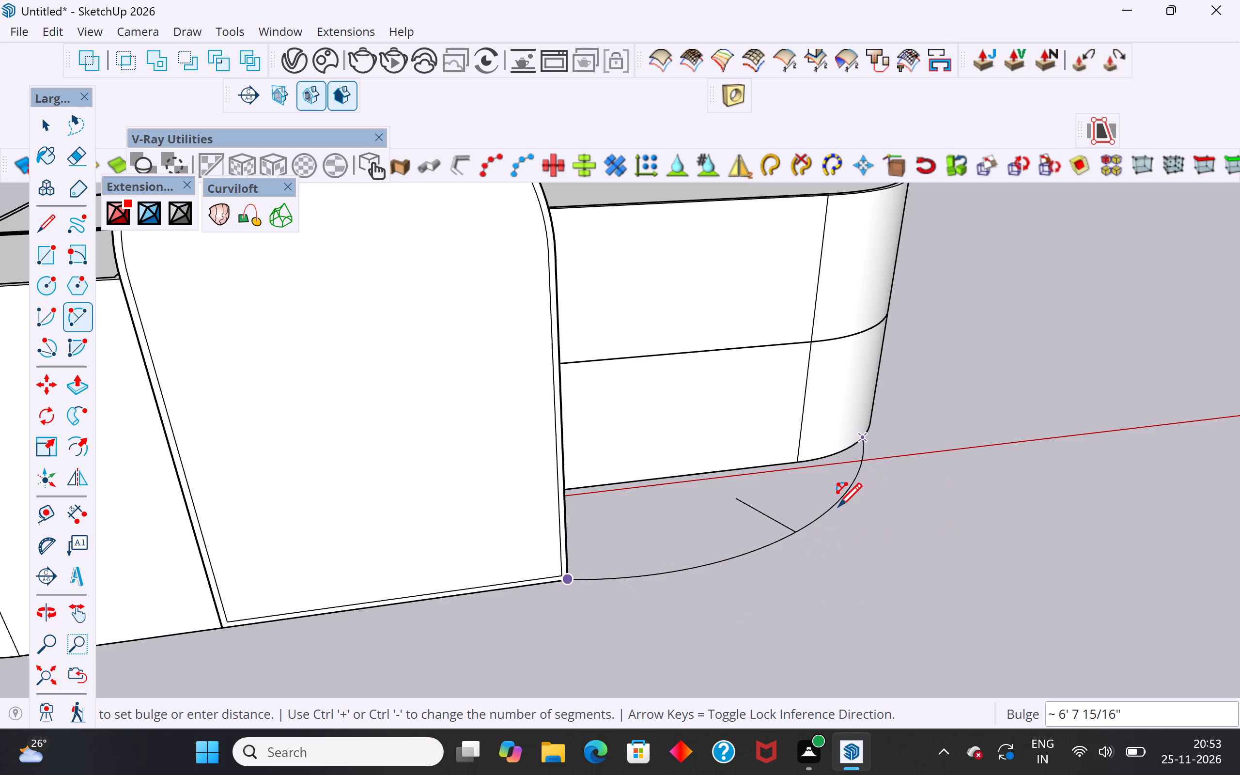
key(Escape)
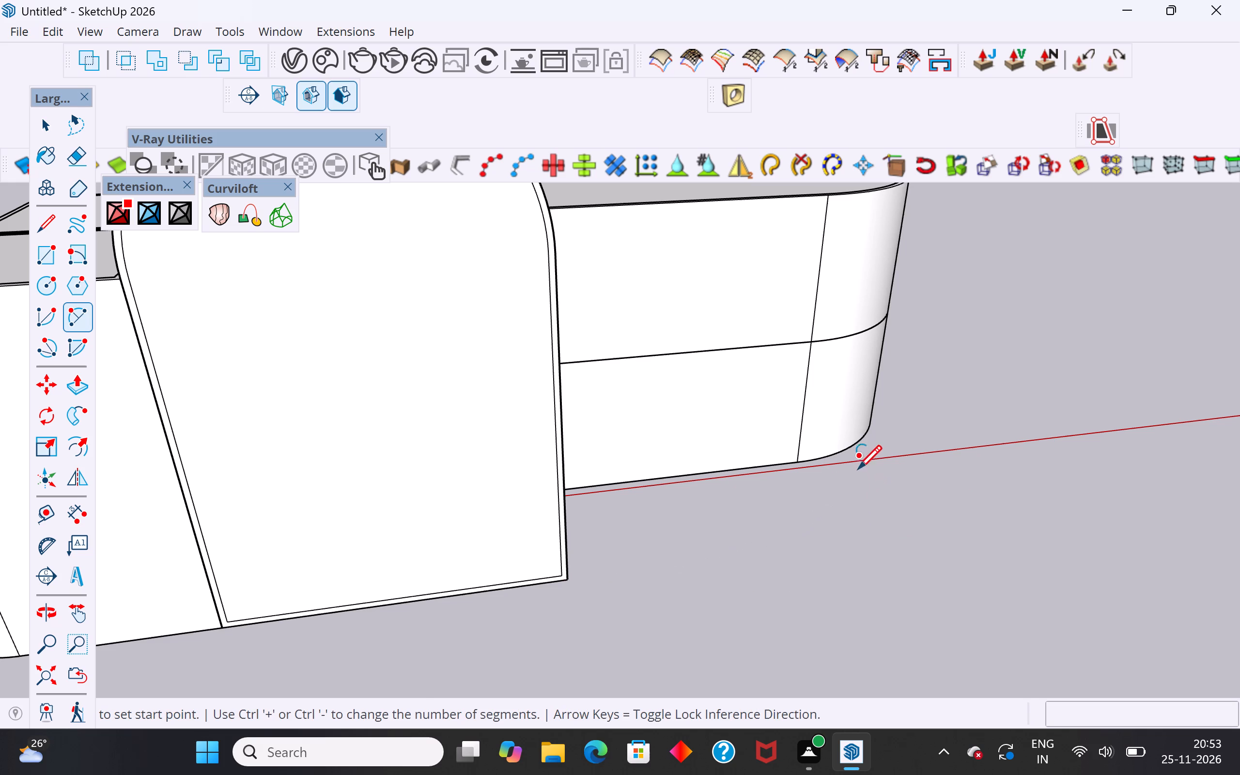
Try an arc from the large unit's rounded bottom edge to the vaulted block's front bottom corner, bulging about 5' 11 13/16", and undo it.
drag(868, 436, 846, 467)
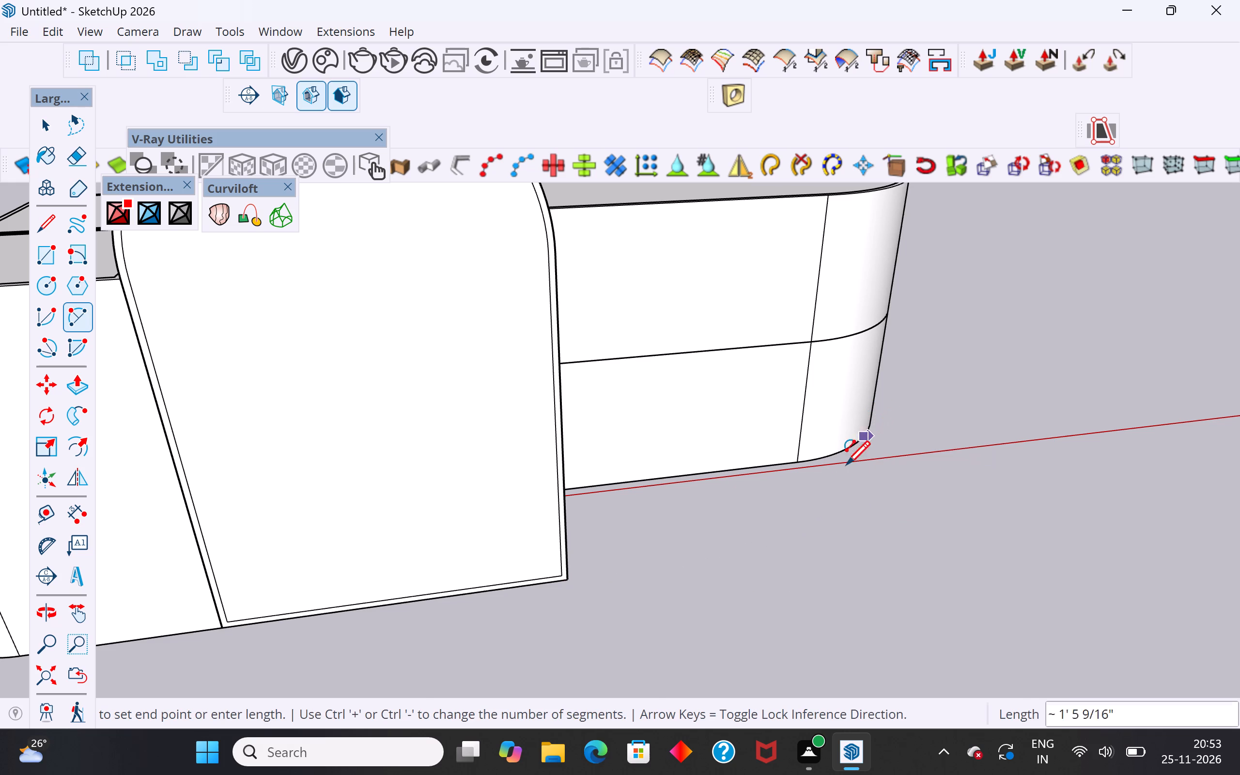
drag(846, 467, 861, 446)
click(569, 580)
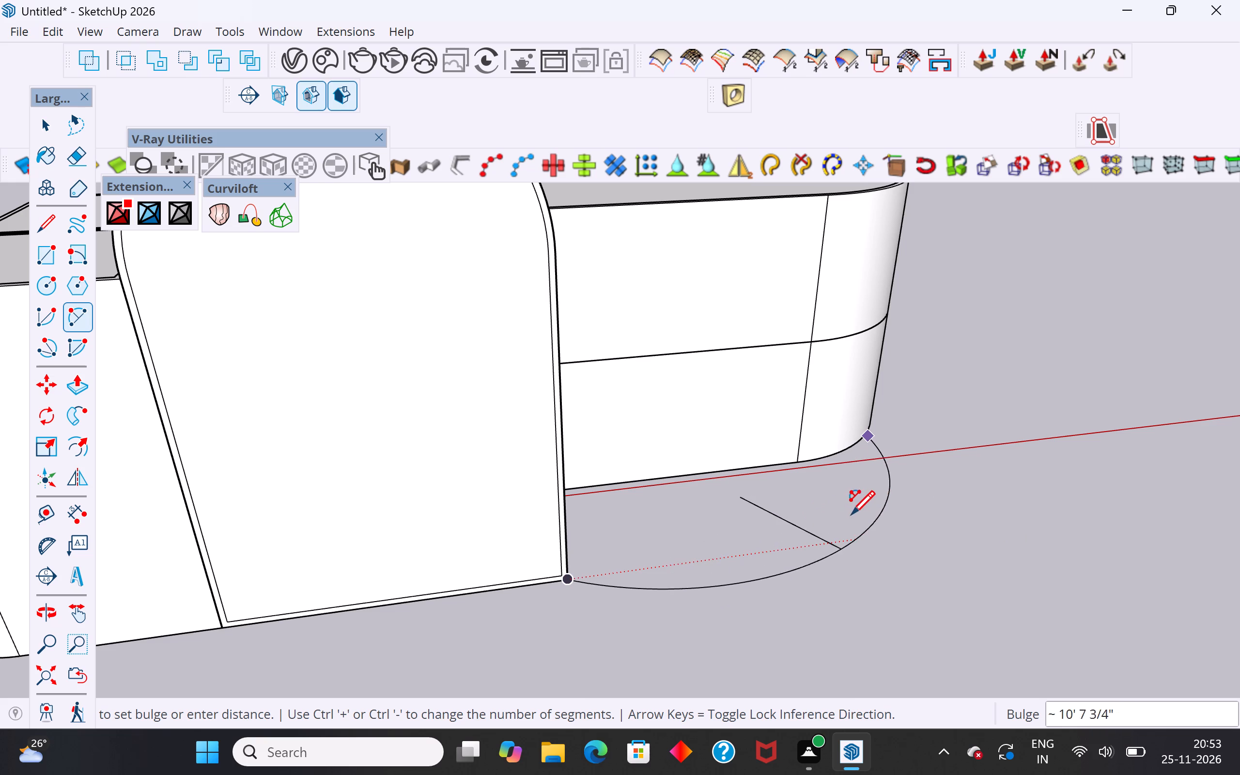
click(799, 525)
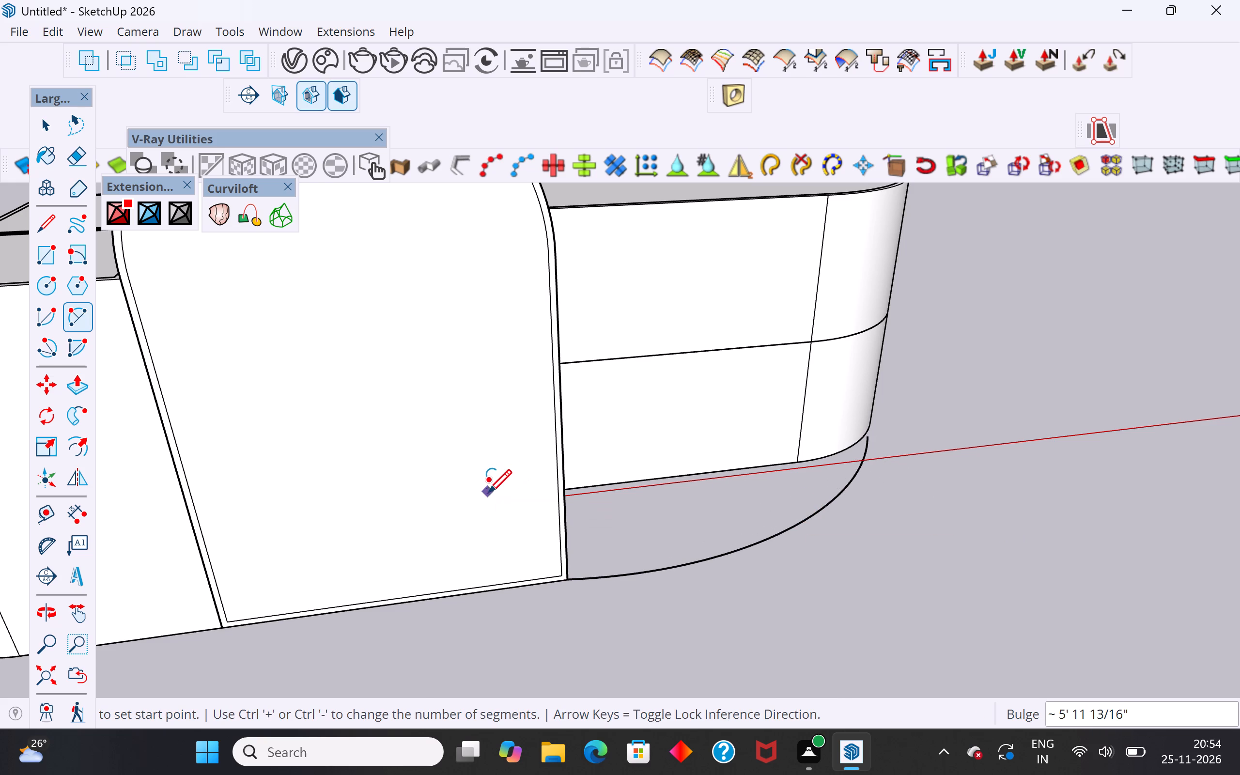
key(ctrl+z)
Draw an outward-bulging arc from the large unit's rounded end to the vaulted block's front bottom corner, and leave the Arc tool.
scroll(888, 431, up, 1)
scroll(895, 431, down, 1)
scroll(896, 432, up, 7)
middle_drag(884, 436, 585, 416)
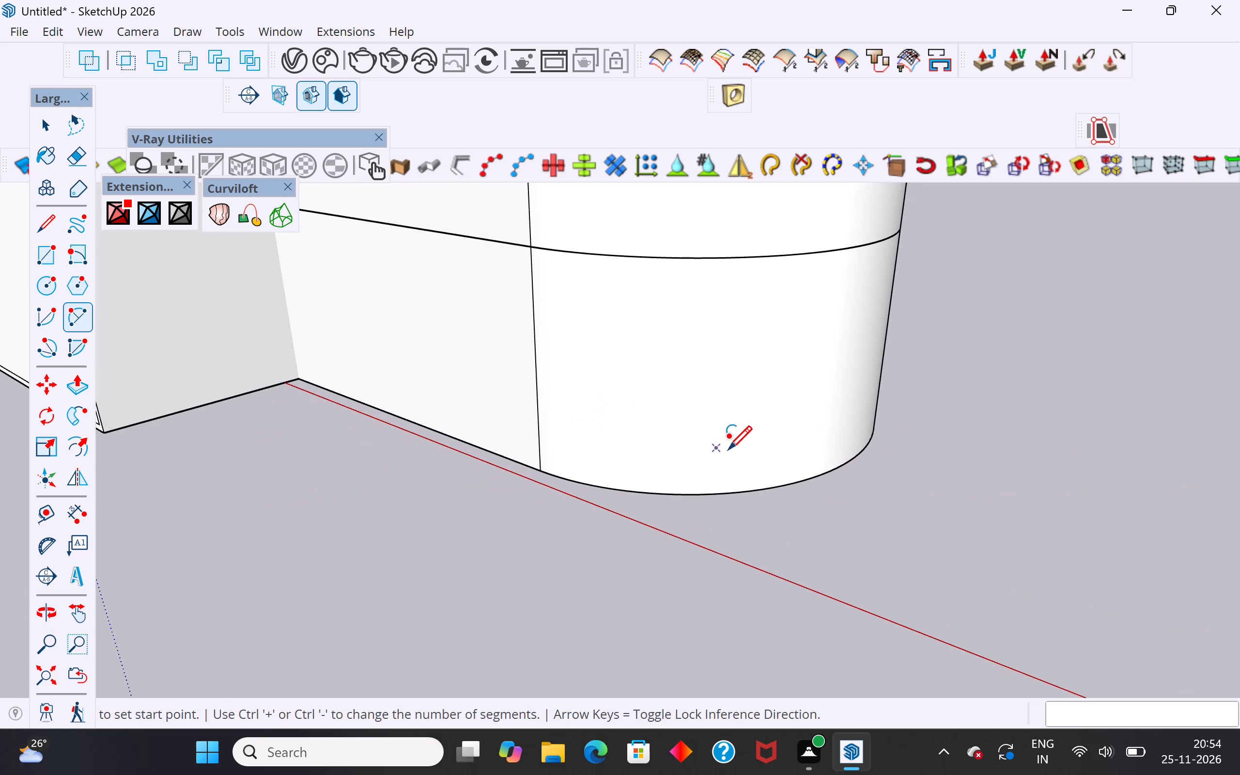
click(832, 469)
scroll(857, 492, down, 8)
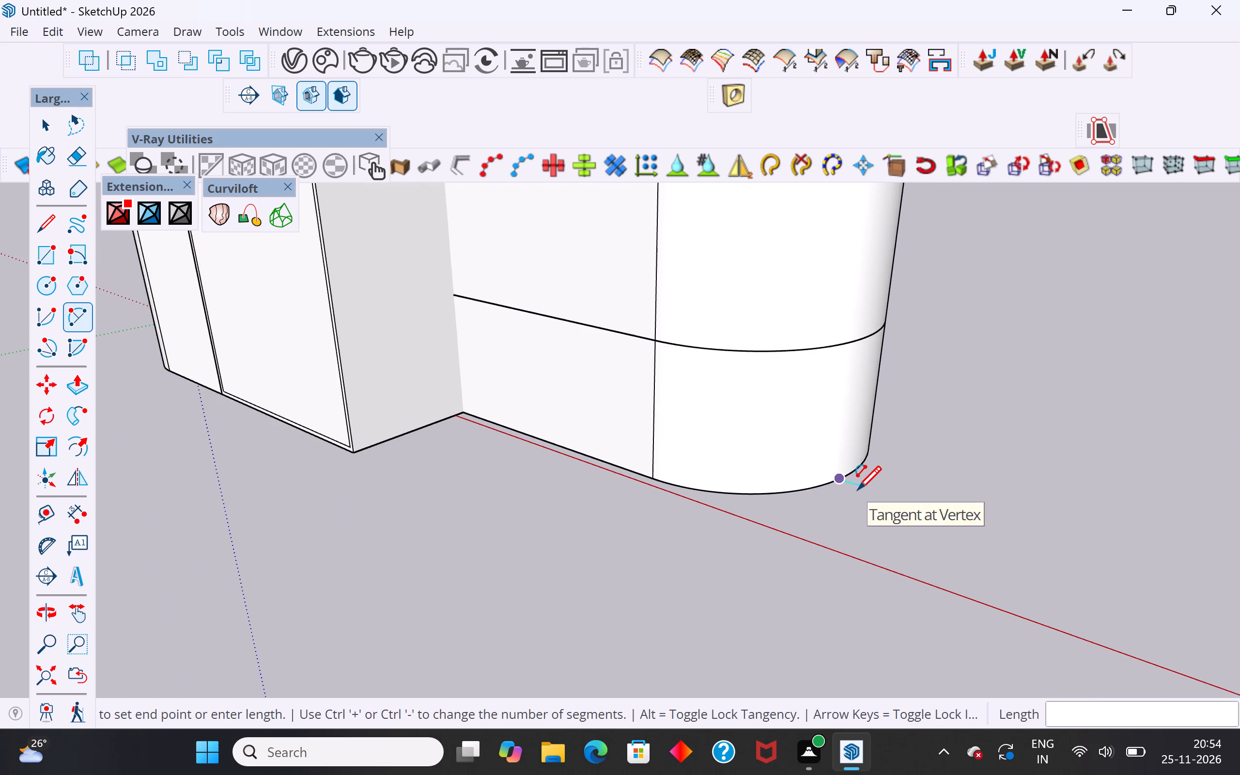
scroll(857, 492, down, 3)
click(525, 469)
middle_drag(677, 503, 762, 560)
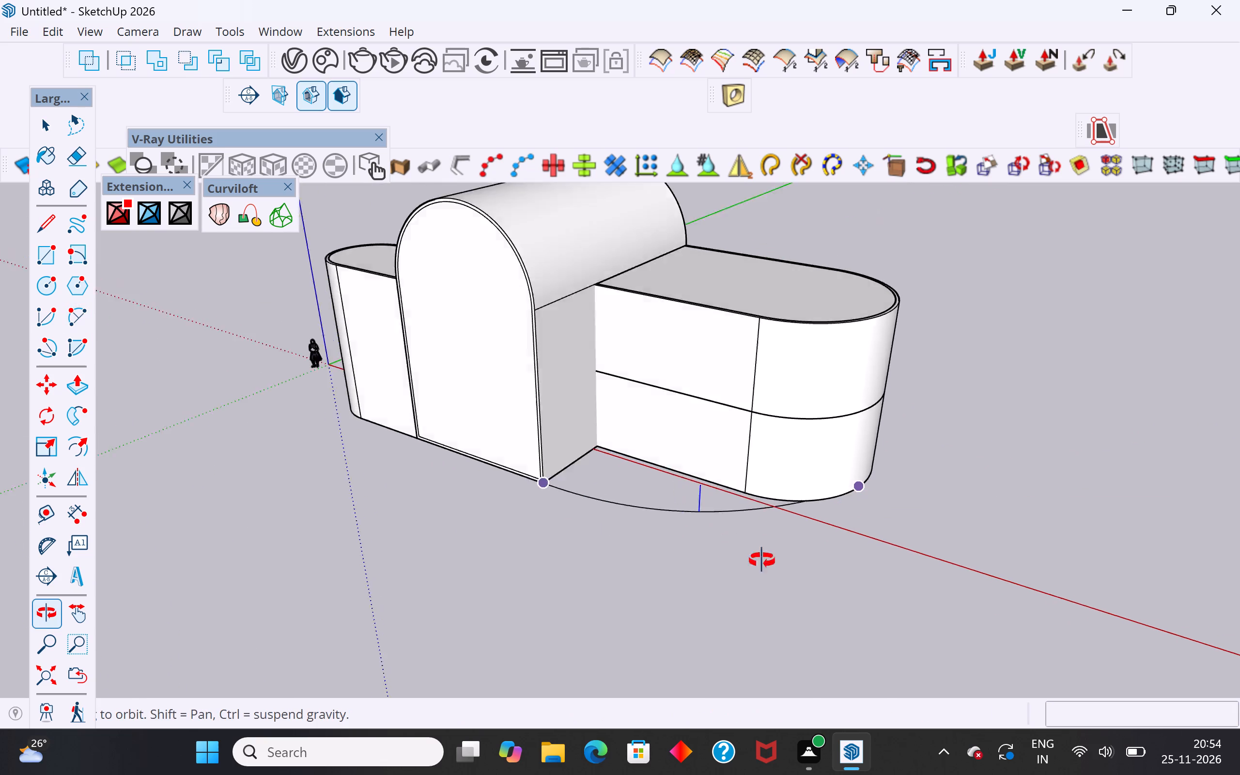
middle_drag(762, 560, 924, 594)
scroll(827, 496, up, 3)
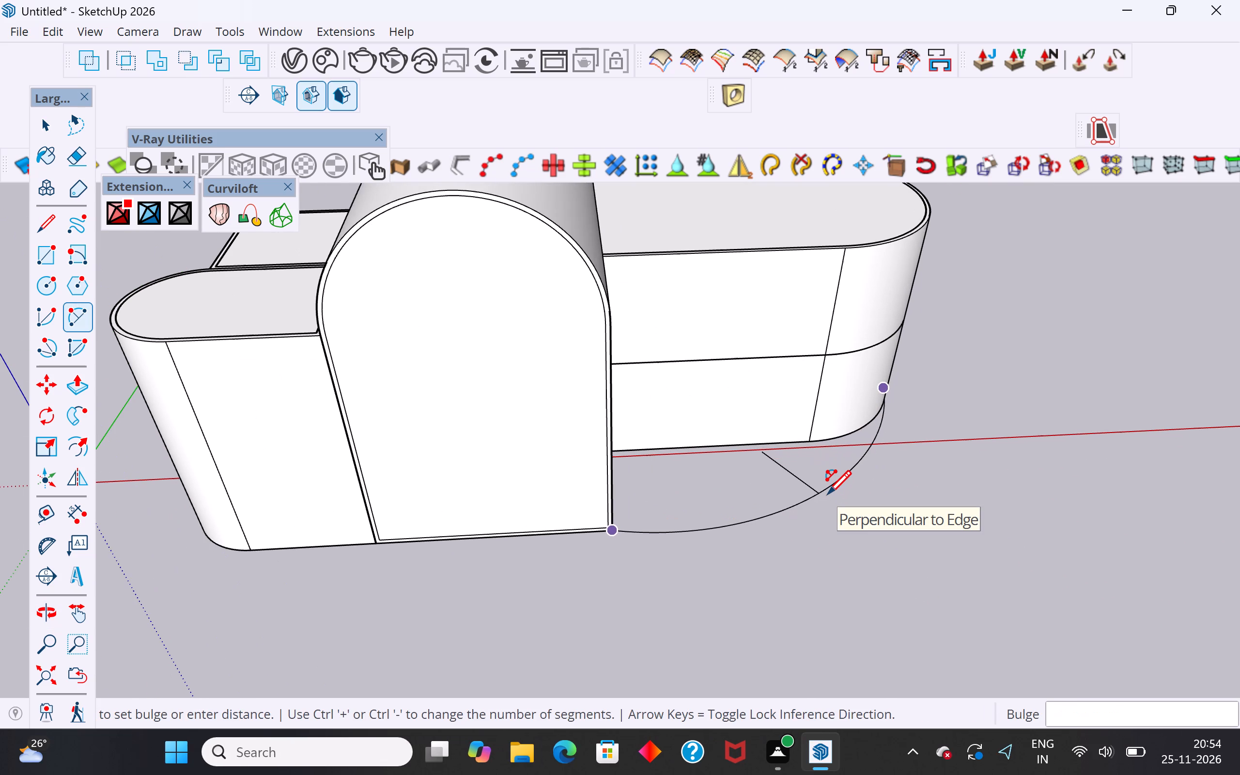
click(827, 496)
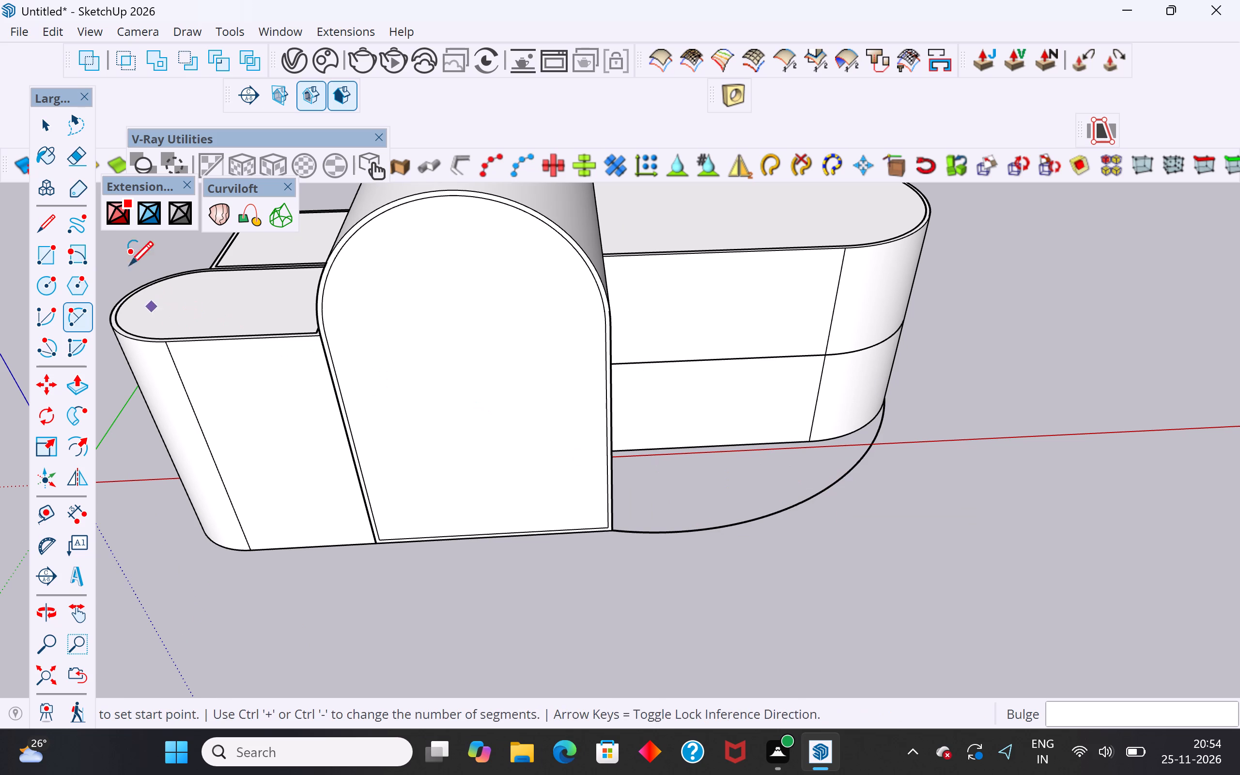
click(54, 117)
click(486, 574)
Draw a ground rectangle from the vaulted block's front bottom corner to the base of the large round-ended unit's front wall.
middle_drag(625, 610, 575, 438)
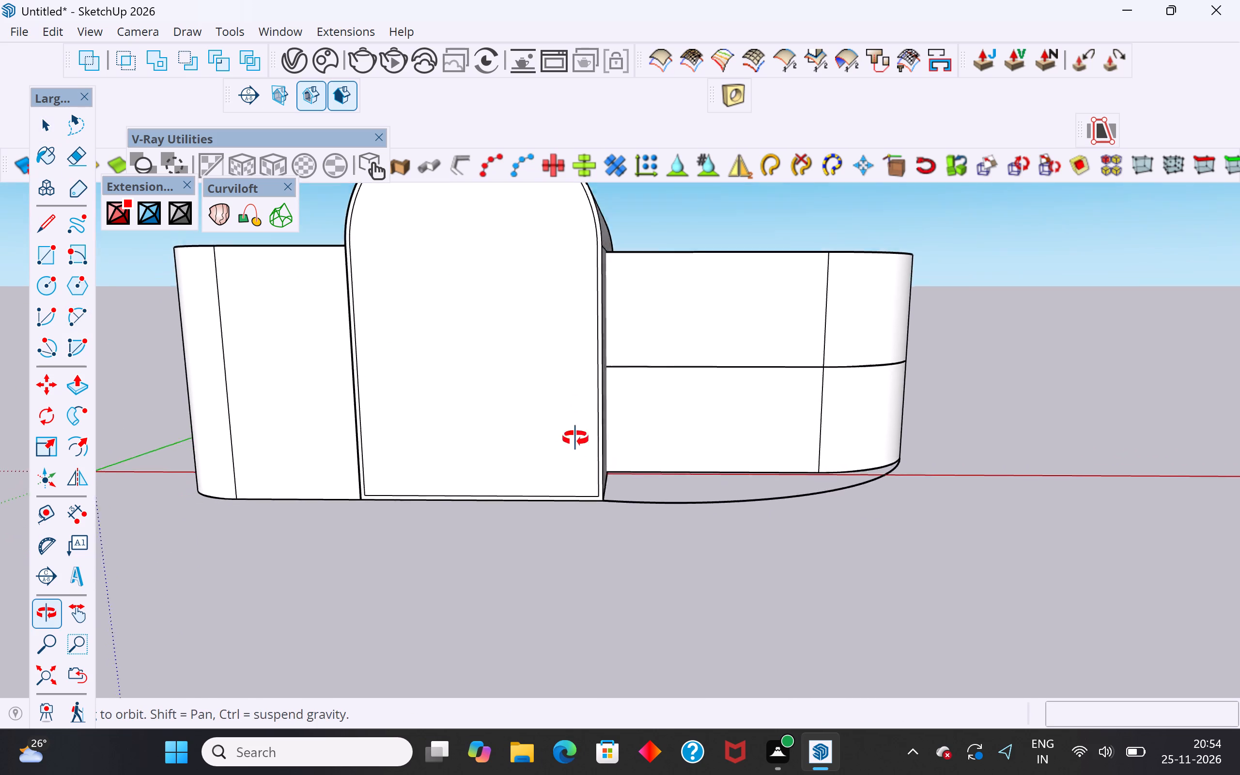
middle_drag(575, 438, 532, 248)
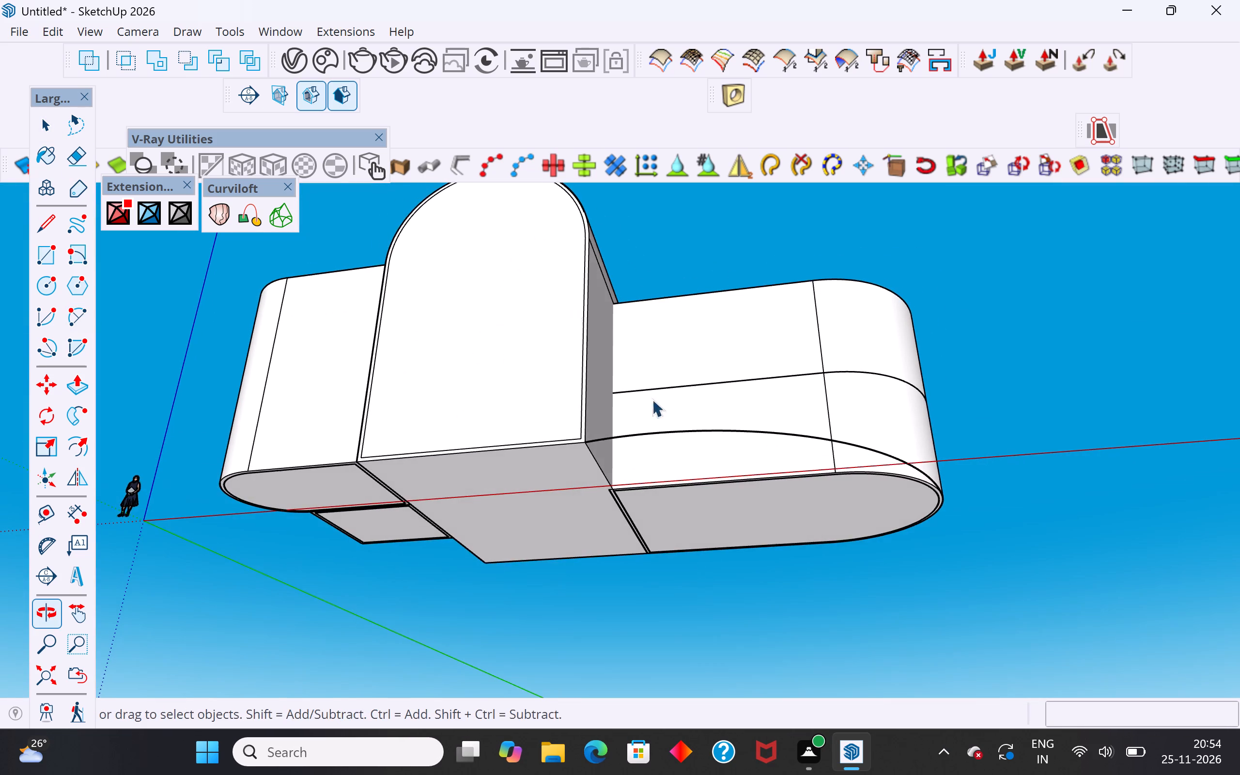
scroll(662, 426, up, 1)
middle_drag(663, 427, 696, 325)
scroll(691, 375, up, 3)
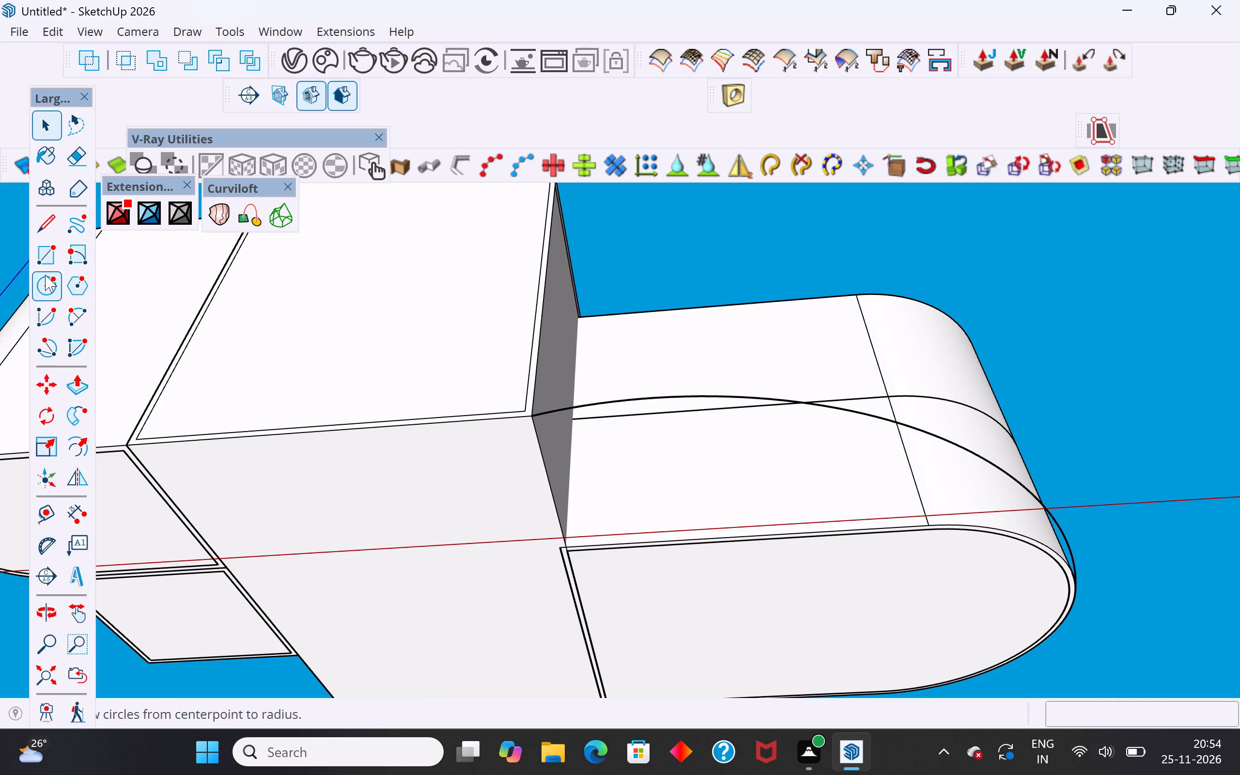
click(45, 256)
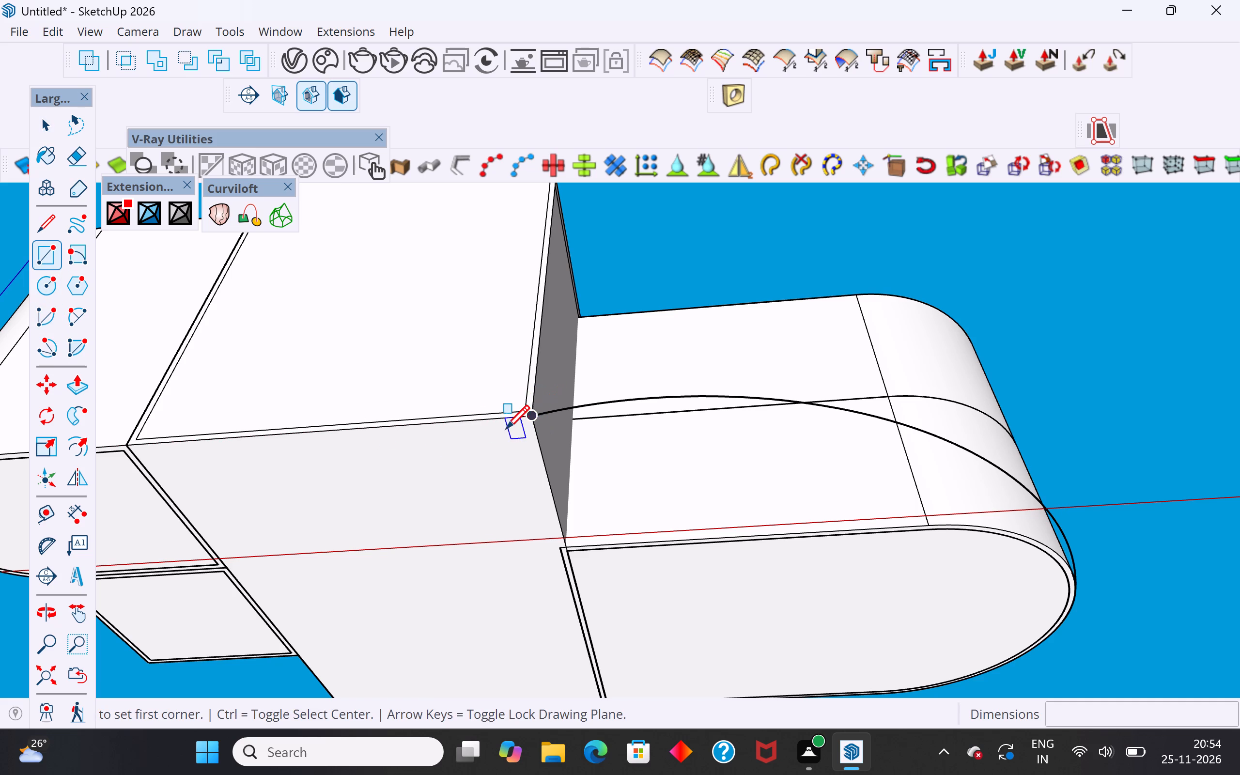
click(527, 424)
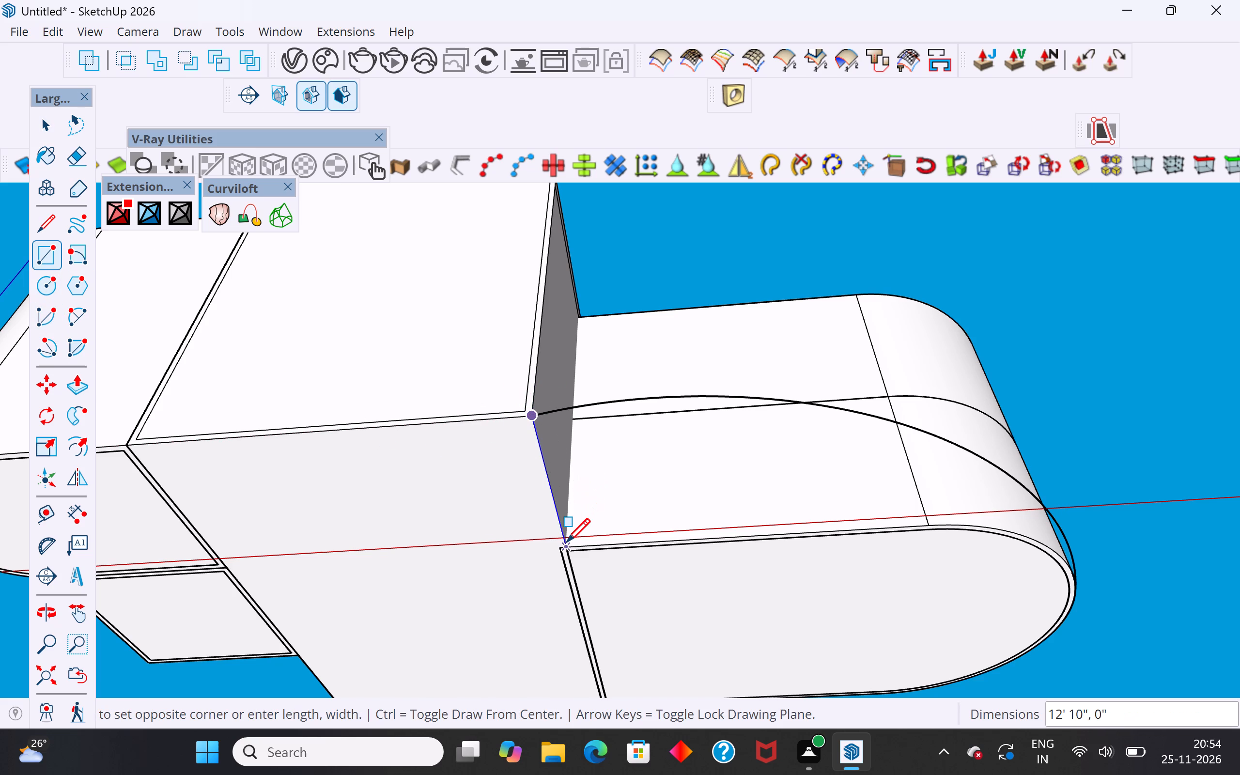
click(567, 549)
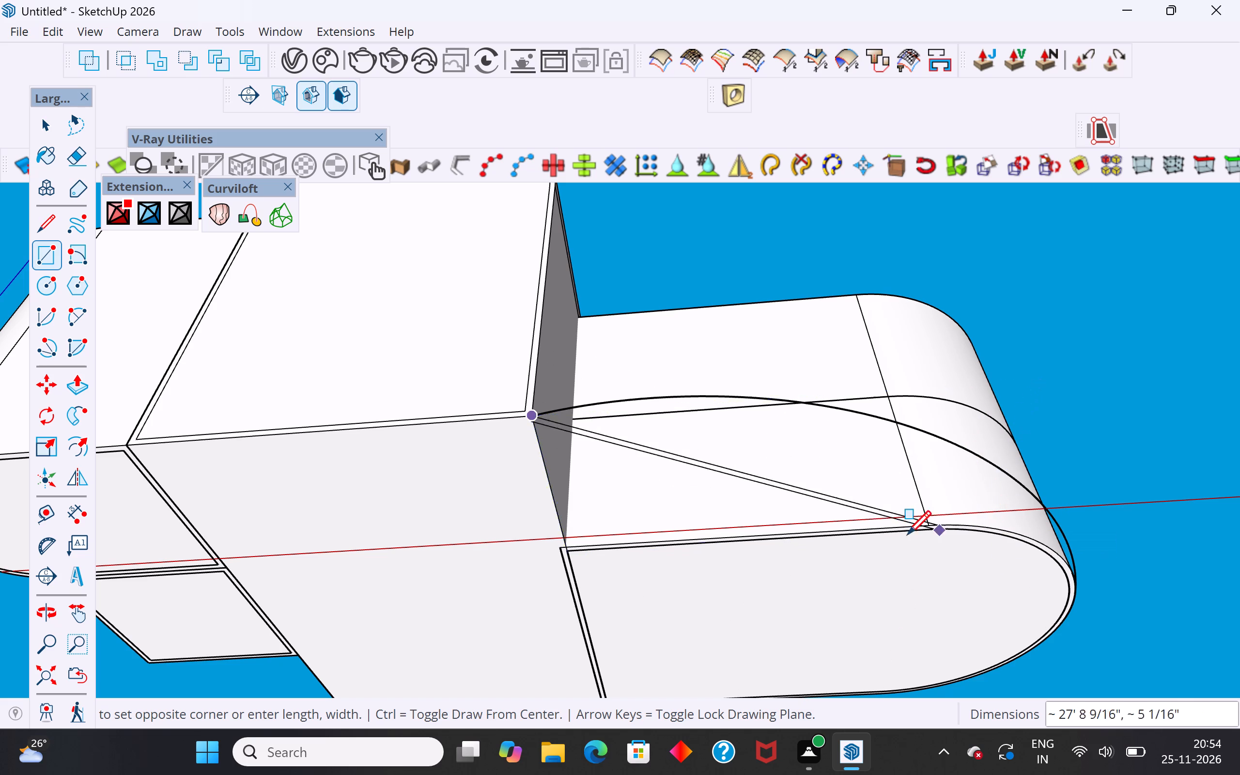
click(873, 524)
middle_drag(1049, 482, 1005, 551)
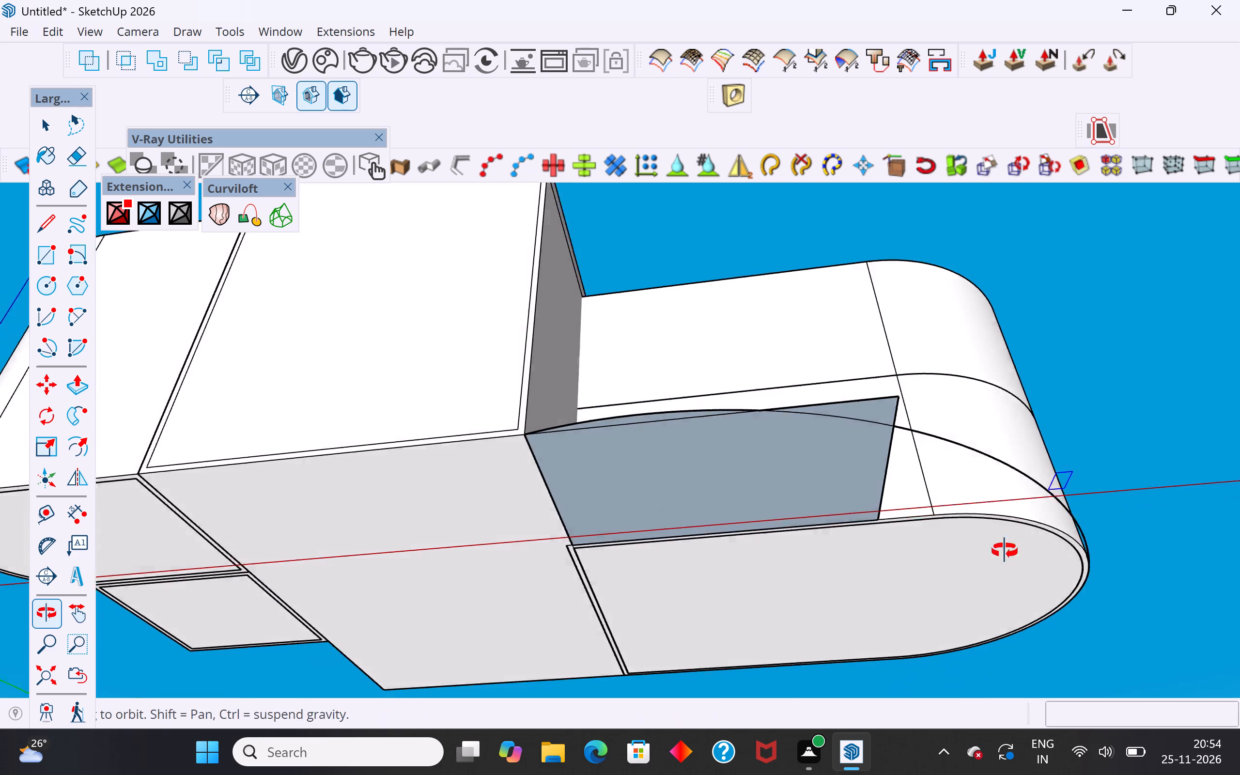
middle_drag(1005, 551, 899, 774)
middle_drag(737, 510, 814, 735)
scroll(638, 561, down, 4)
middle_drag(952, 593, 1037, 629)
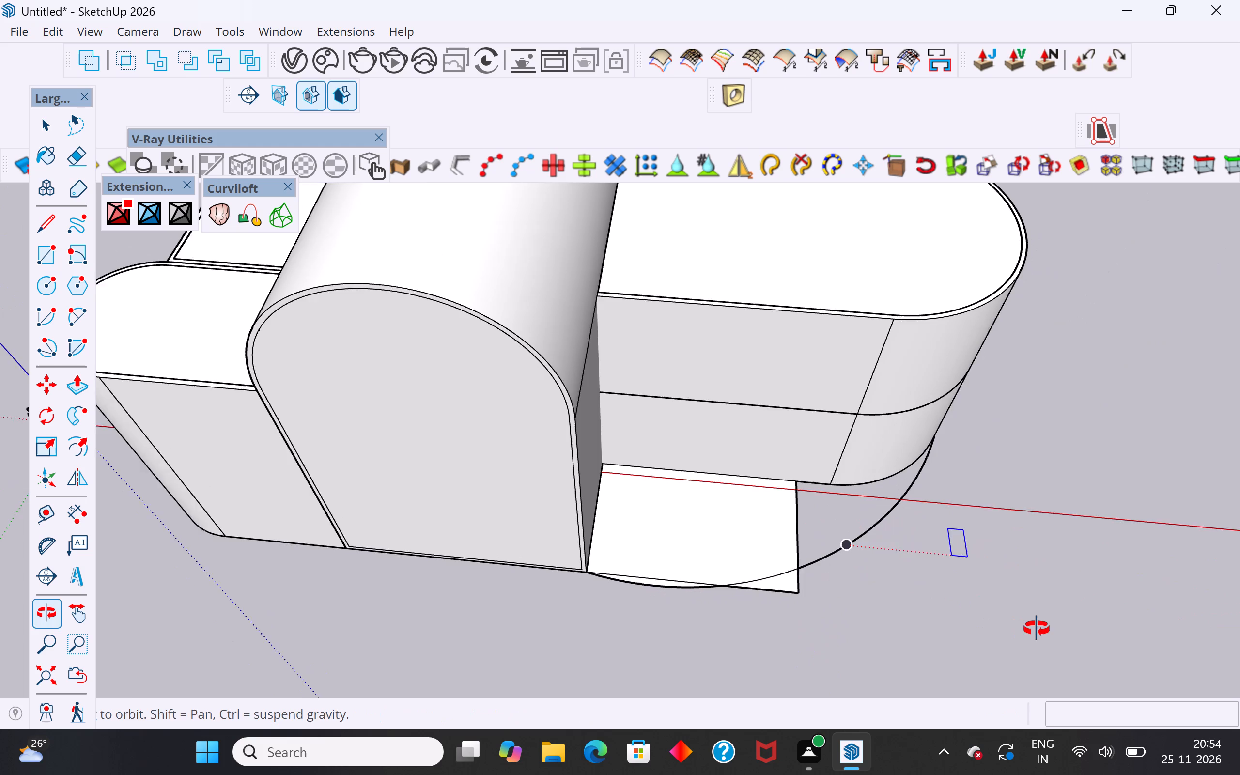
middle_drag(1037, 629, 1042, 629)
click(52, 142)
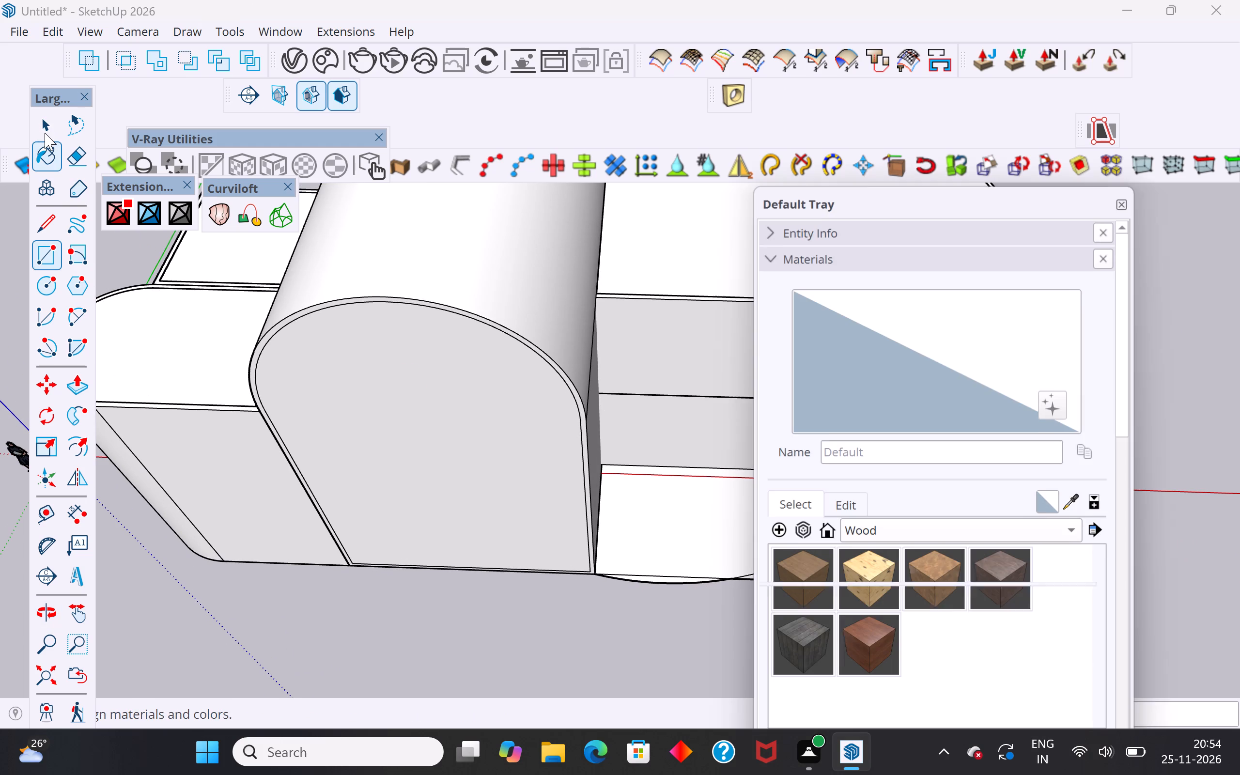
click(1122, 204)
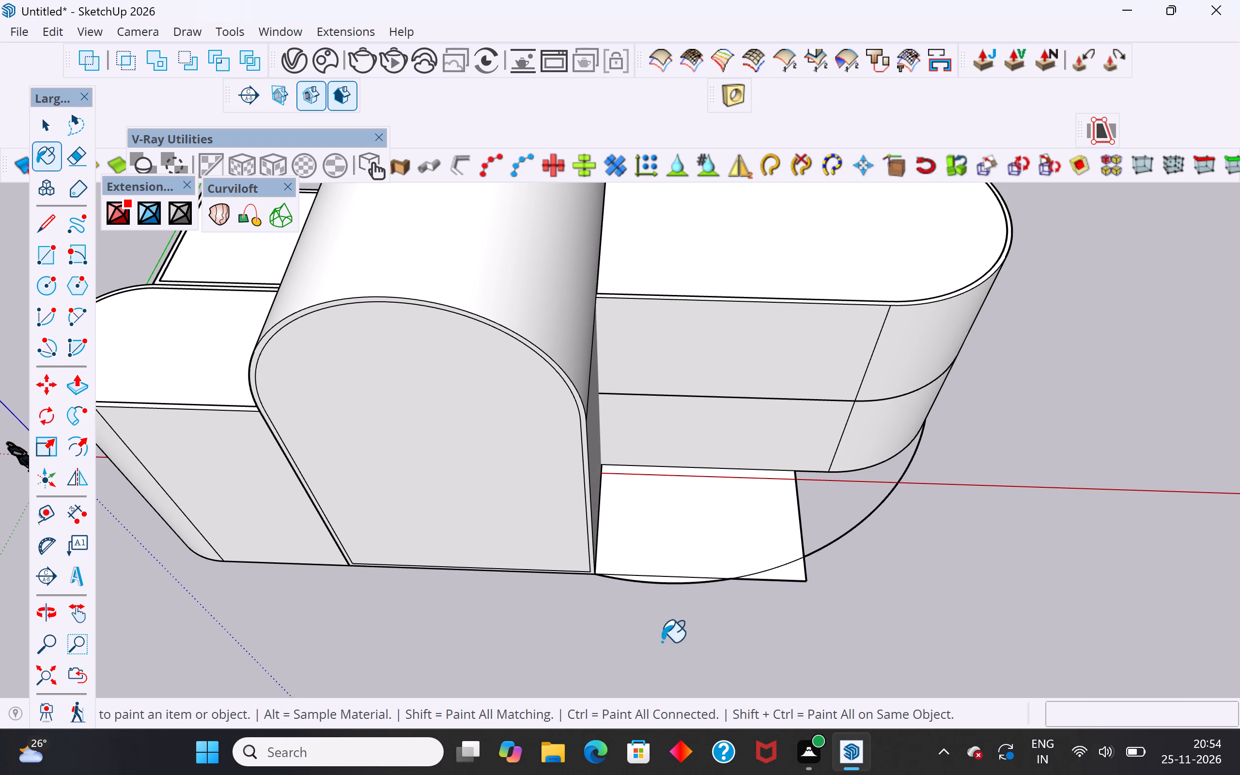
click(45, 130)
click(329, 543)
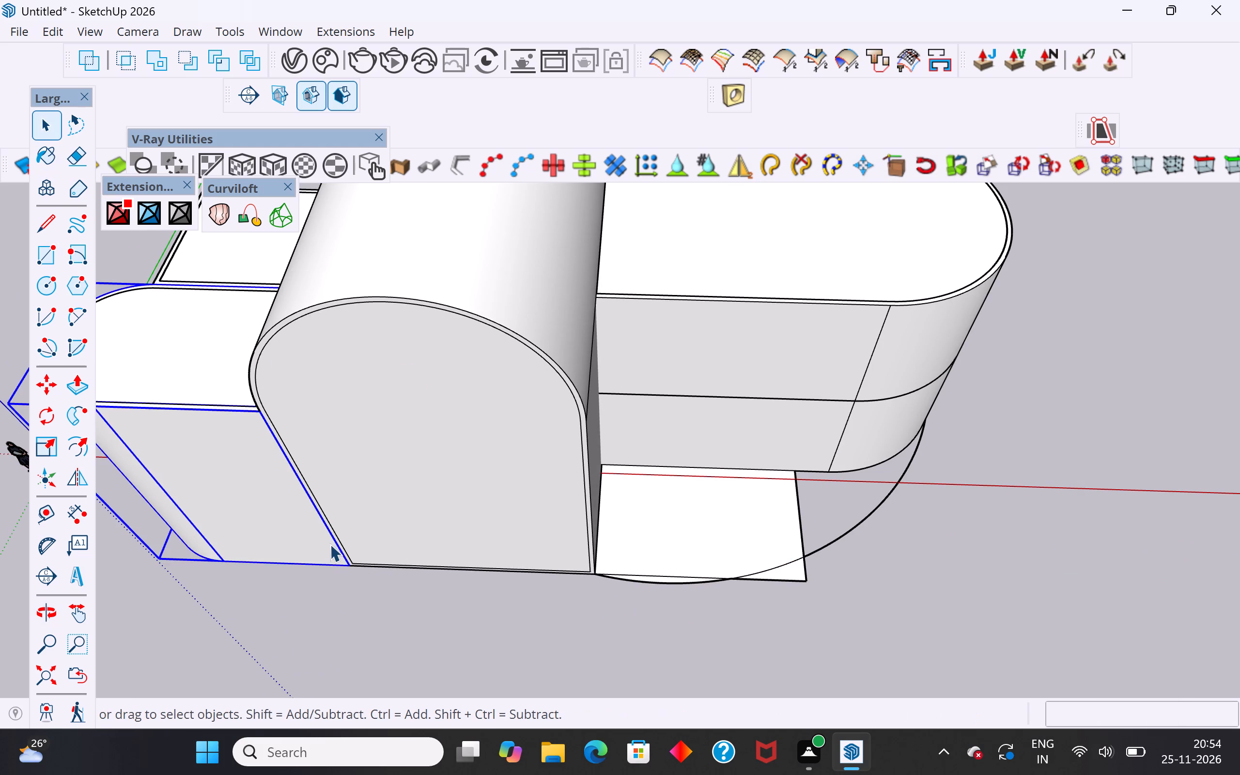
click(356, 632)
Draw a second ground rectangle, about 25' 1" by 16' 7", from the large unit's rounded end past the arc, overlapping the first.
scroll(318, 510, down, 5)
middle_drag(593, 589, 579, 662)
scroll(580, 662, down, 1)
scroll(656, 468, up, 4)
middle_drag(764, 509, 762, 392)
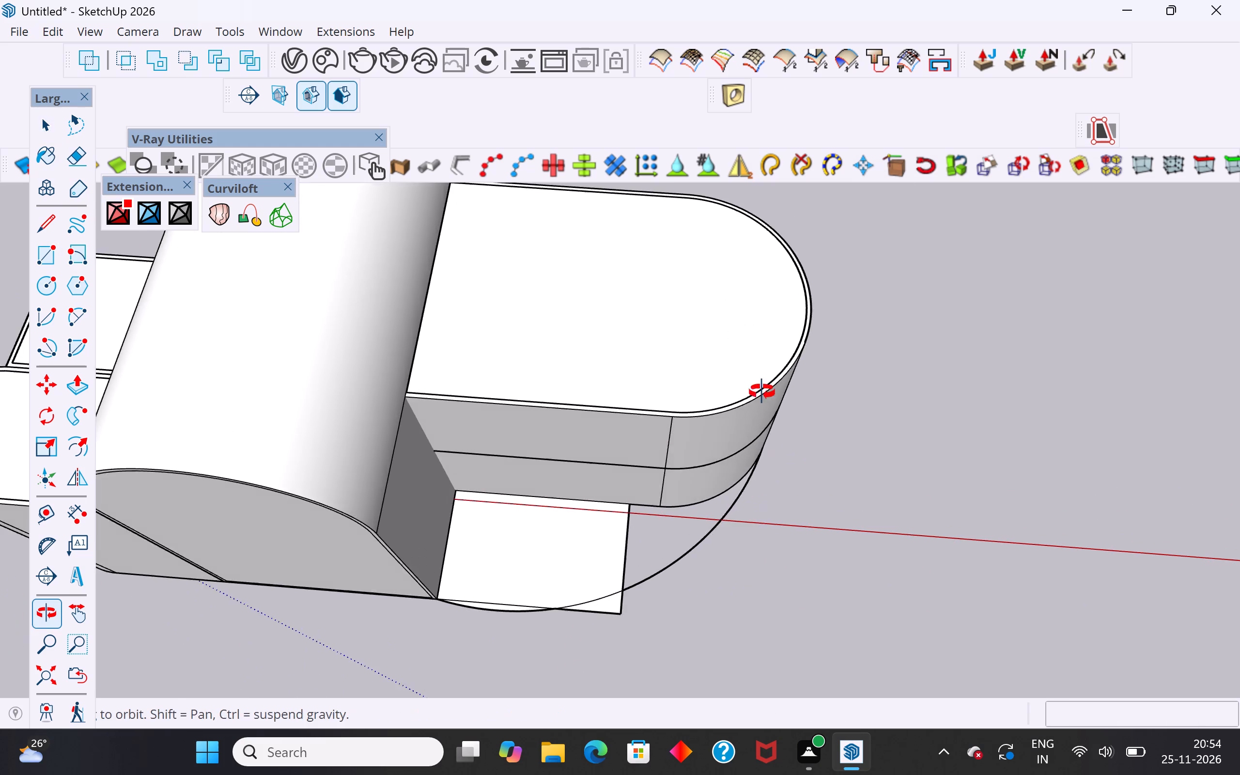
middle_drag(762, 392, 730, 290)
click(49, 258)
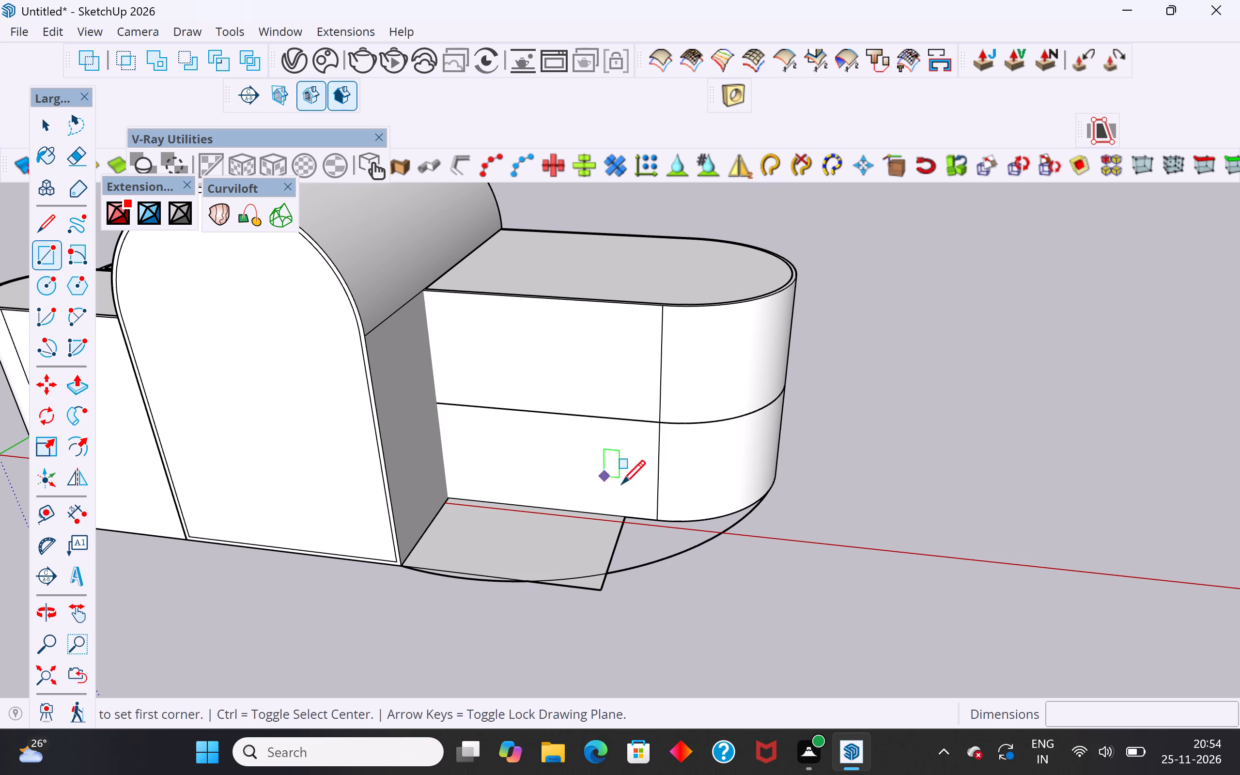
scroll(753, 531, up, 6)
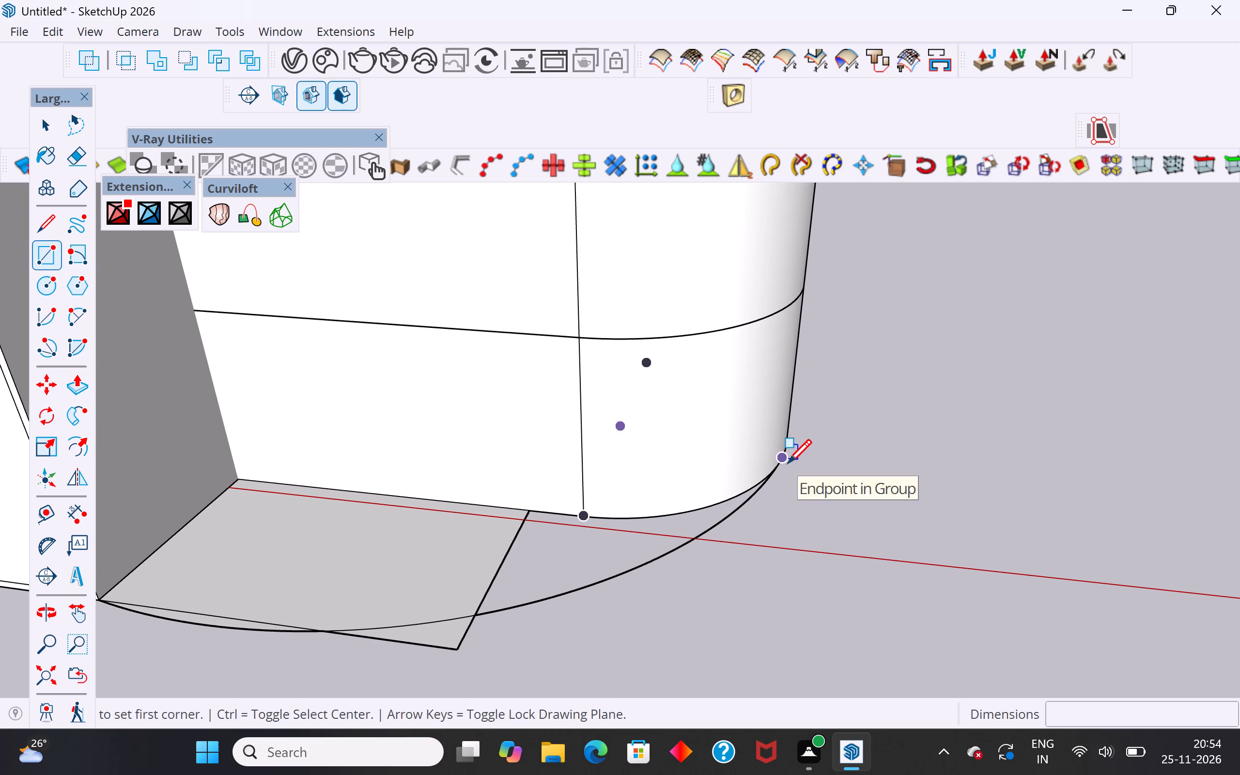
click(788, 465)
click(421, 682)
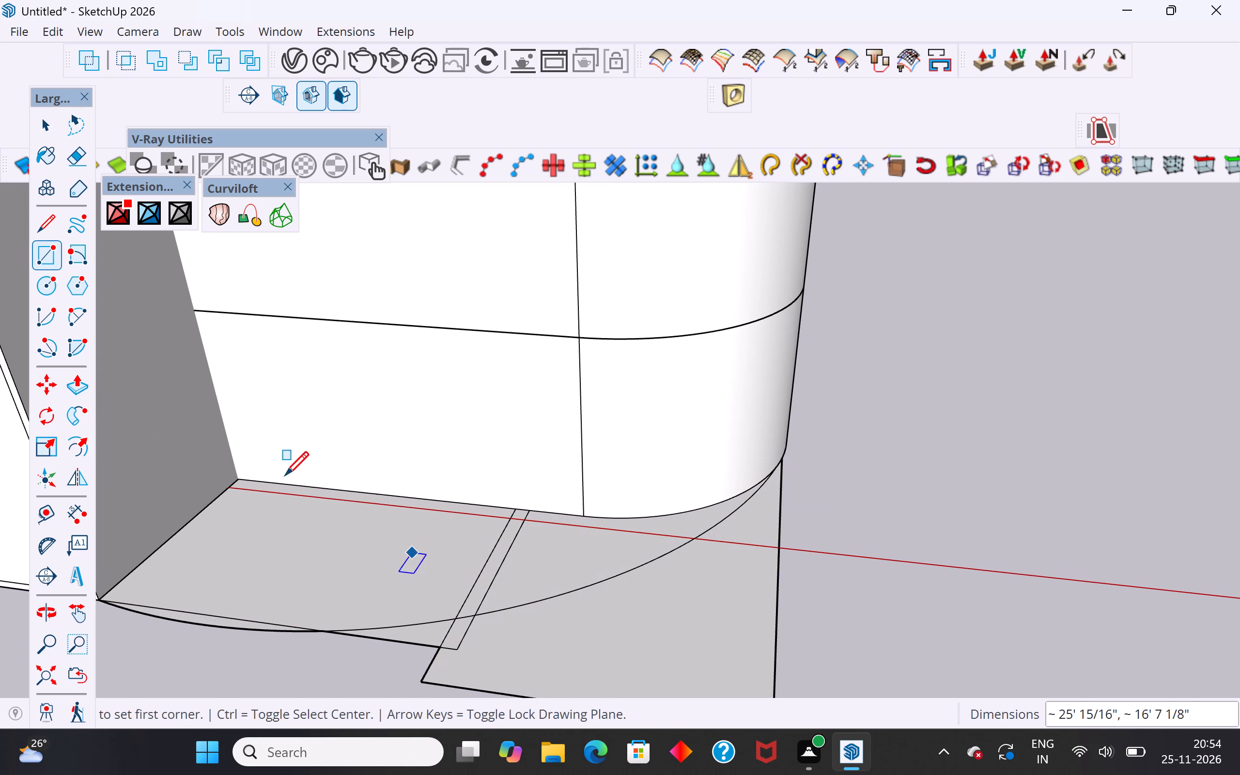
click(51, 124)
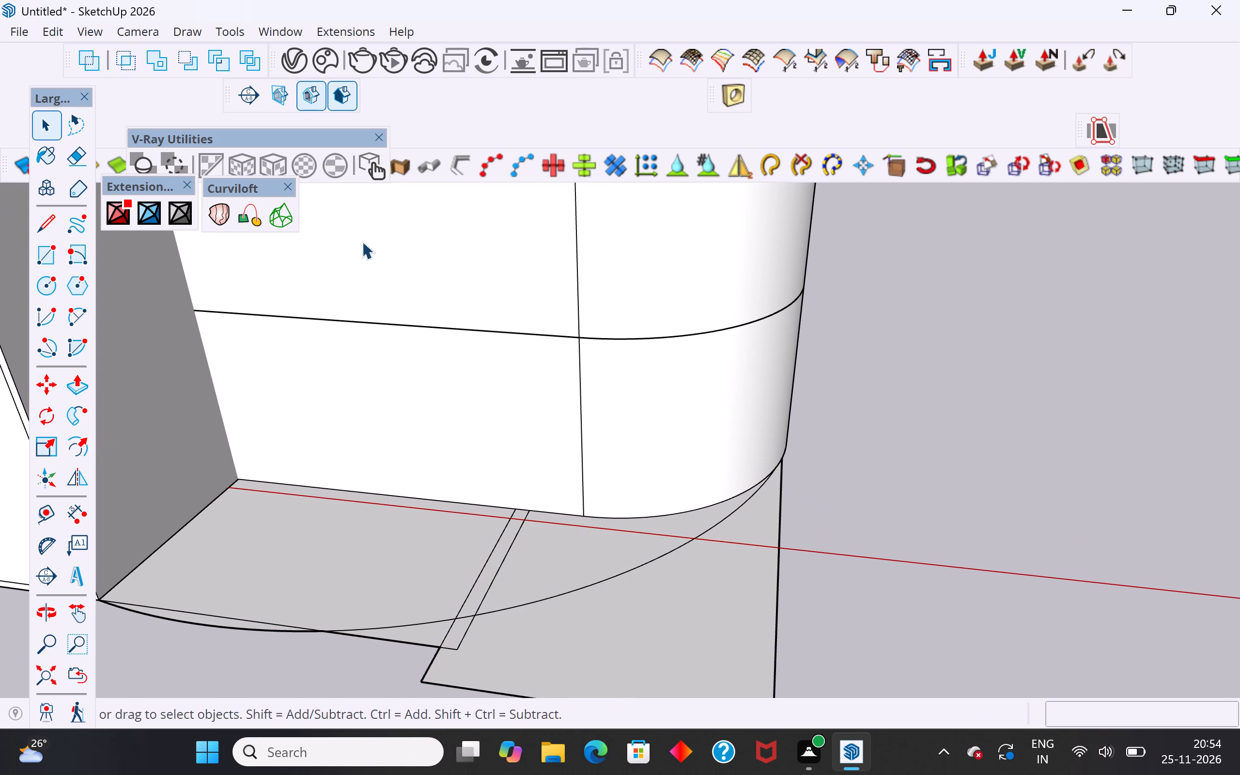
Delete the face areas and leftover rectangle edges that lie outside the arc, keeping the floor area enclosed by it.
scroll(447, 350, down, 6)
click(588, 528)
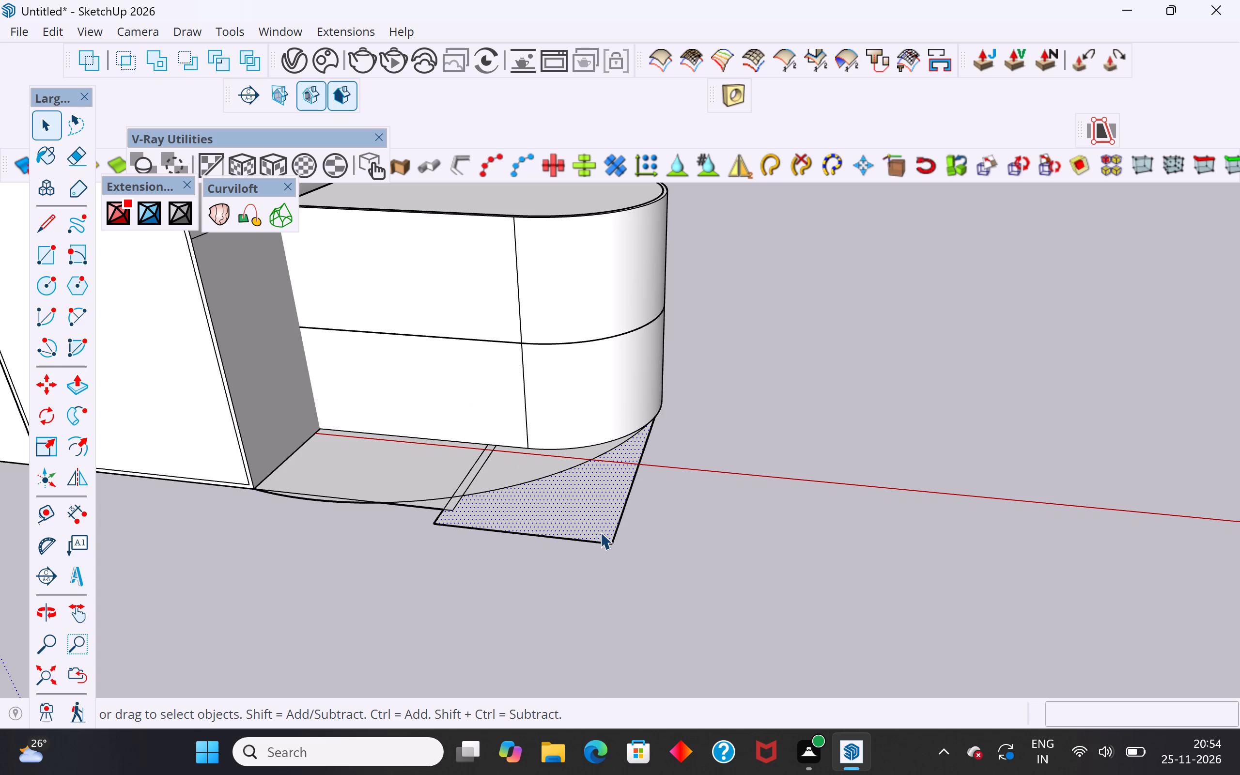
key(Delete)
drag(645, 496, 569, 575)
key(Delete)
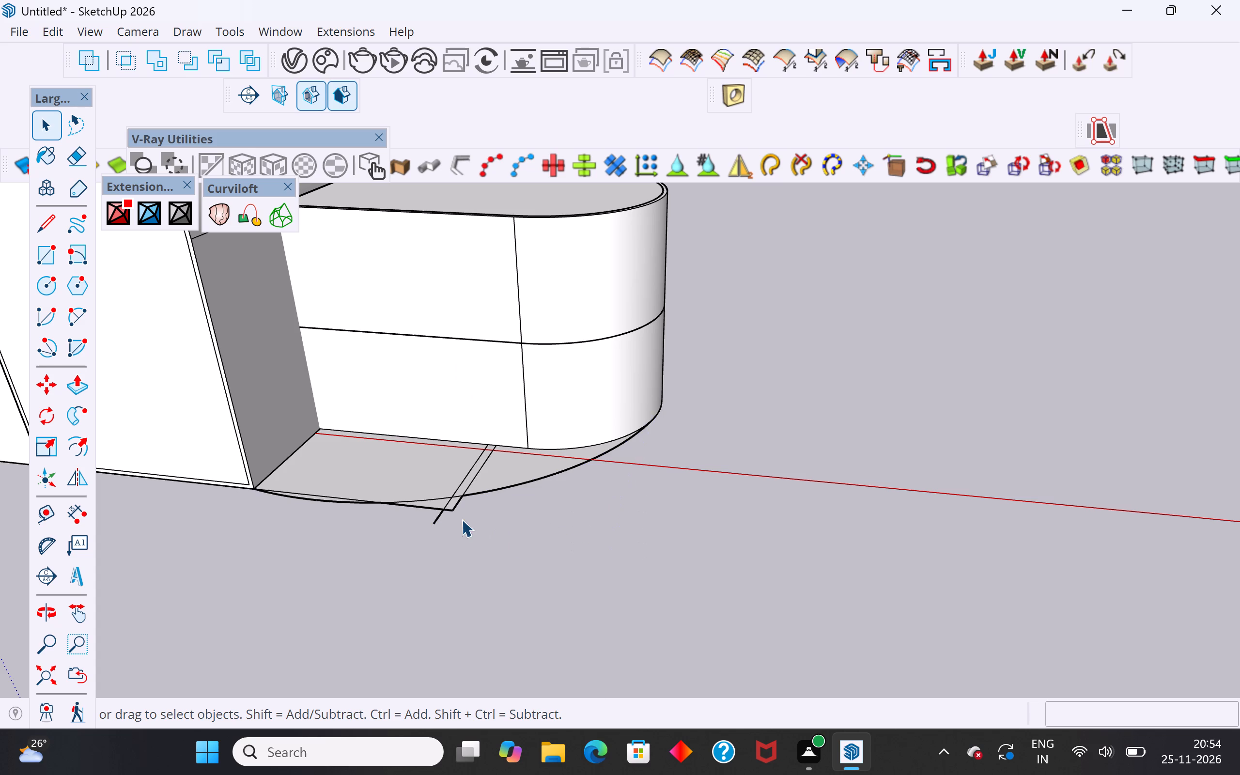
scroll(457, 511, up, 8)
click(458, 505)
key(Delete)
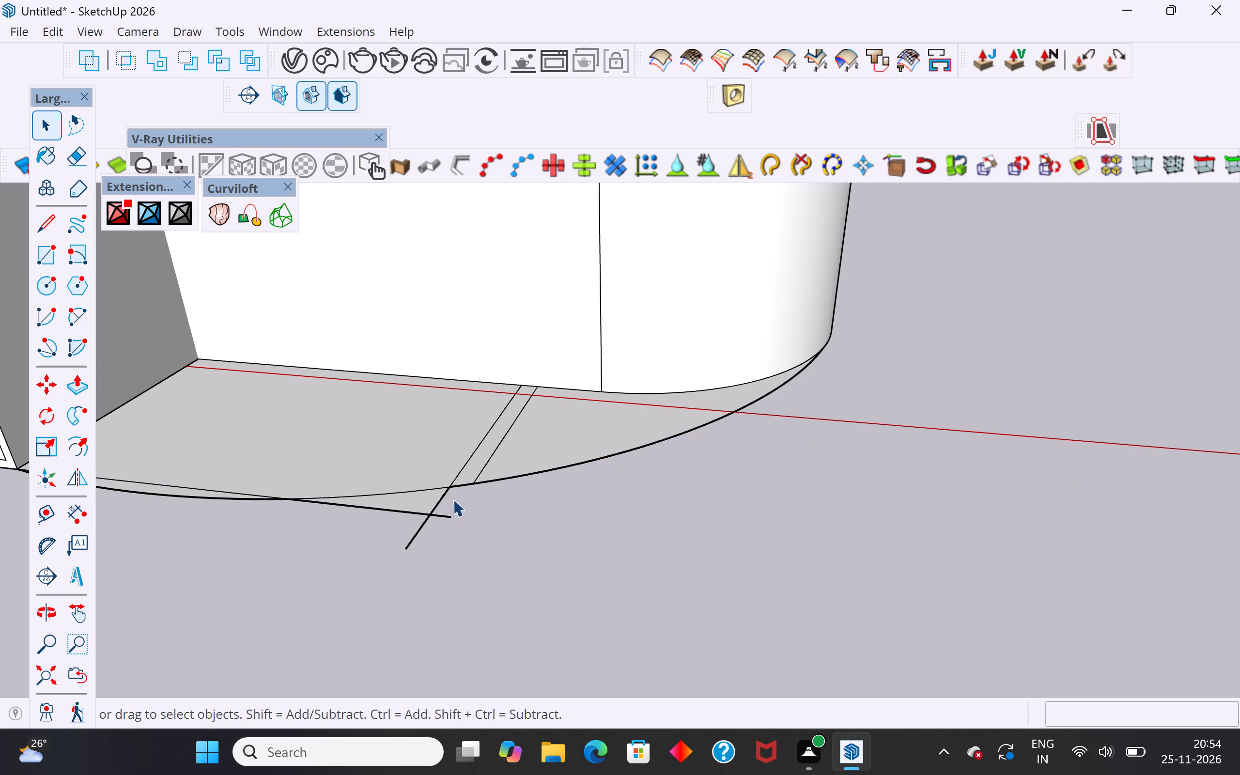
click(434, 508)
key(Delete)
click(443, 517)
key(Delete)
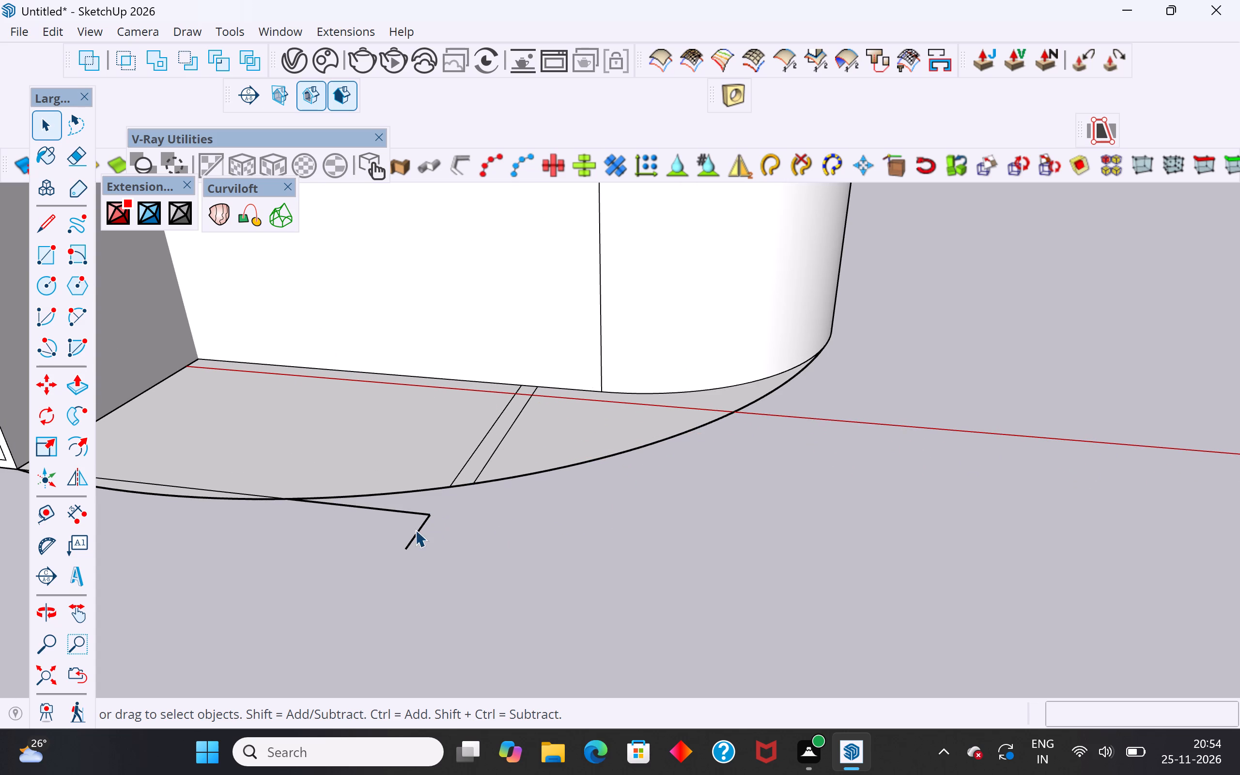
click(416, 531)
key(Delete)
click(418, 511)
key(Delete)
Erase the two cross lines and the short front line inside the arc to merge the curved area into one face.
scroll(545, 555, down, 5)
middle_drag(632, 463, 678, 561)
scroll(541, 509, down, 1)
scroll(494, 485, up, 3)
scroll(706, 497, down, 4)
middle_drag(716, 495, 717, 508)
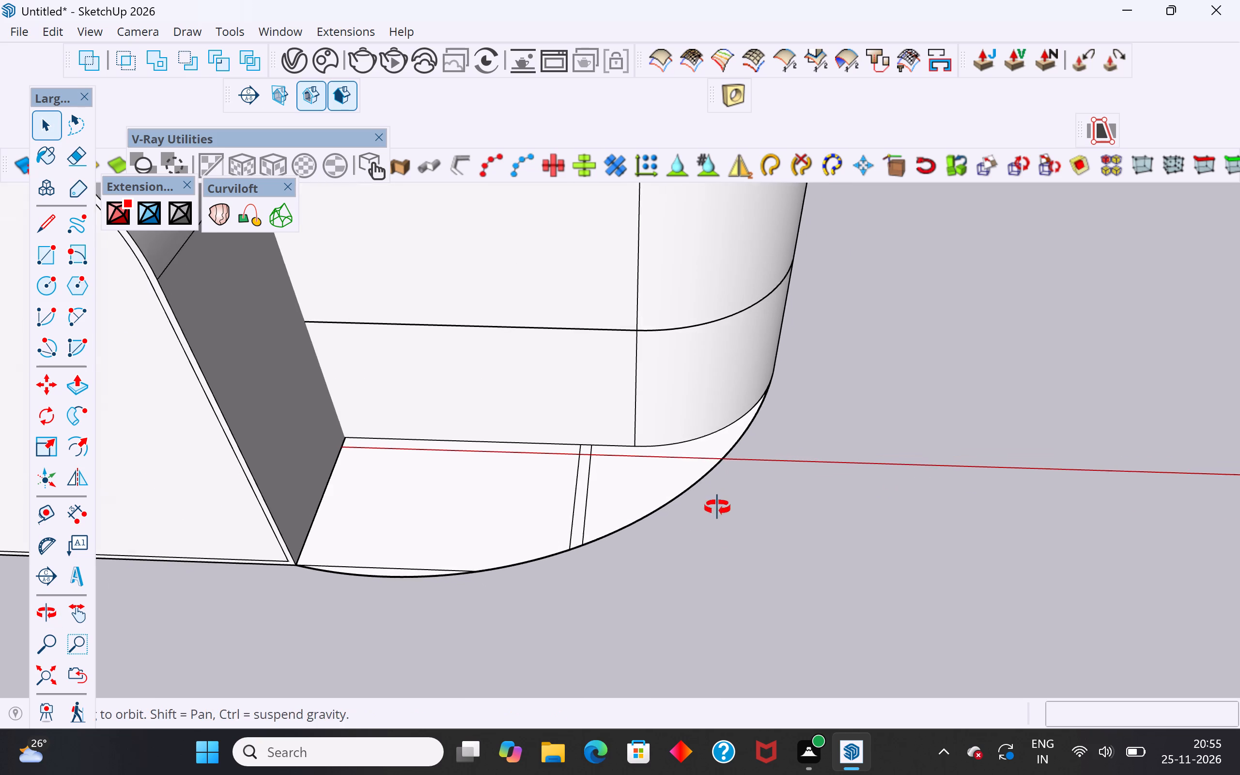
middle_drag(717, 508, 703, 553)
click(80, 149)
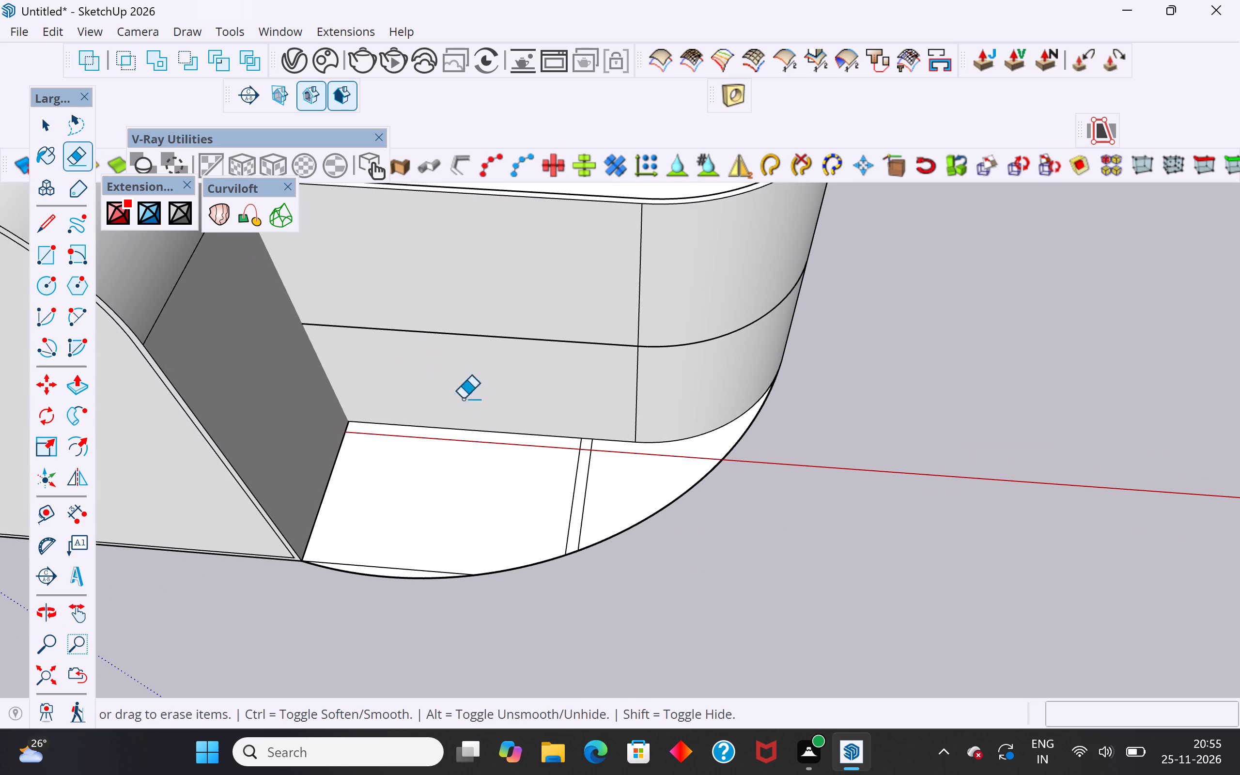
drag(558, 497, 604, 496)
drag(427, 572, 432, 560)
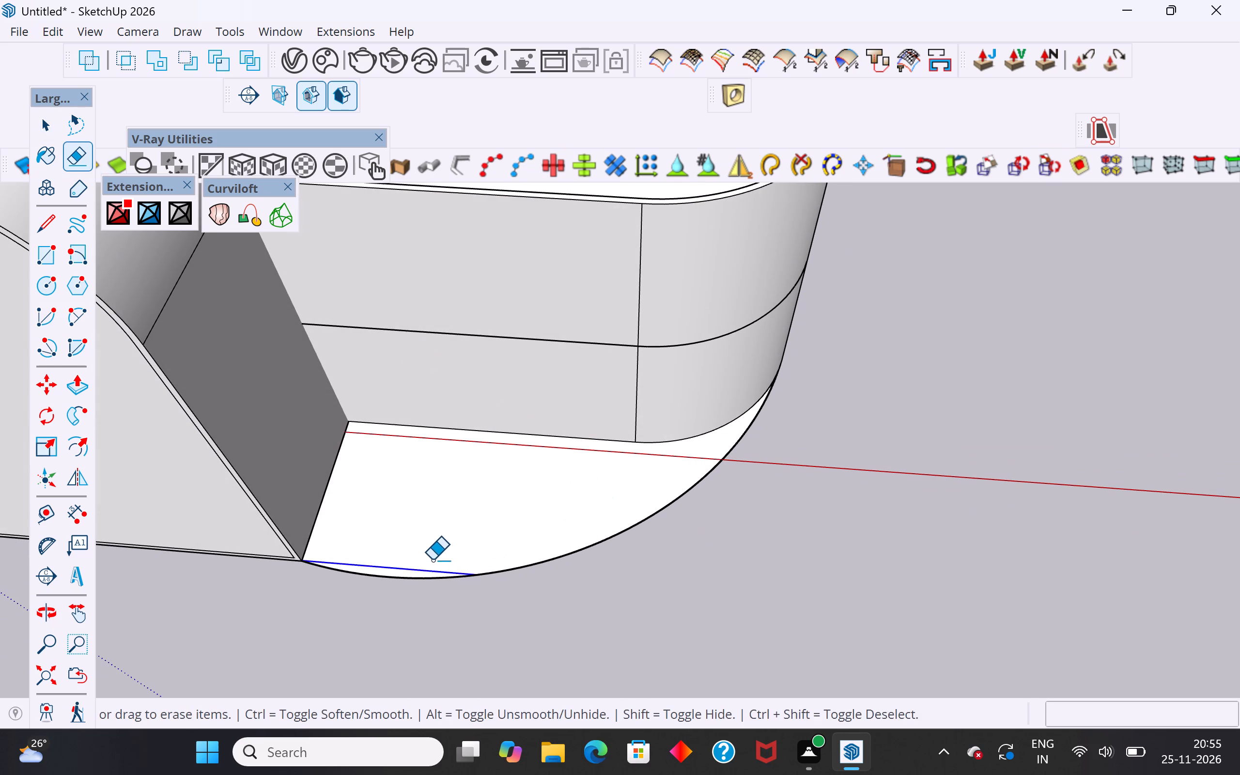
drag(432, 560, 436, 556)
click(55, 128)
click(646, 622)
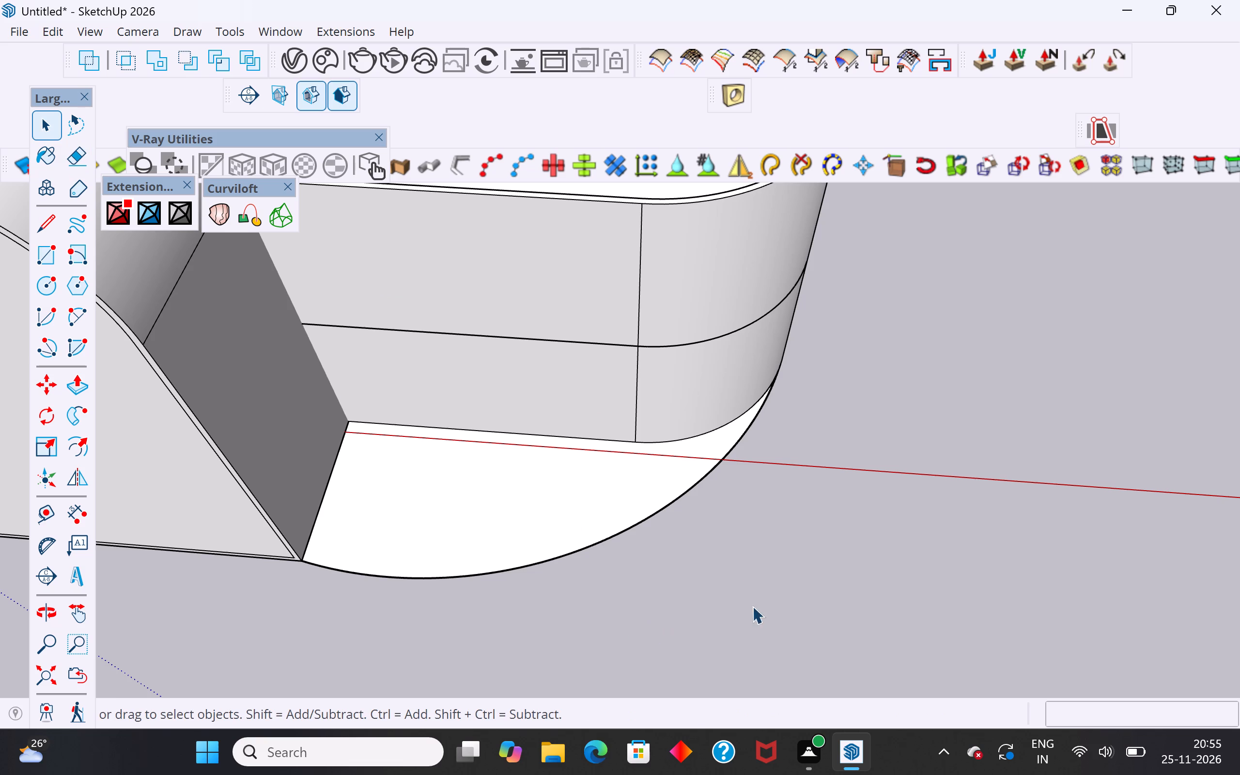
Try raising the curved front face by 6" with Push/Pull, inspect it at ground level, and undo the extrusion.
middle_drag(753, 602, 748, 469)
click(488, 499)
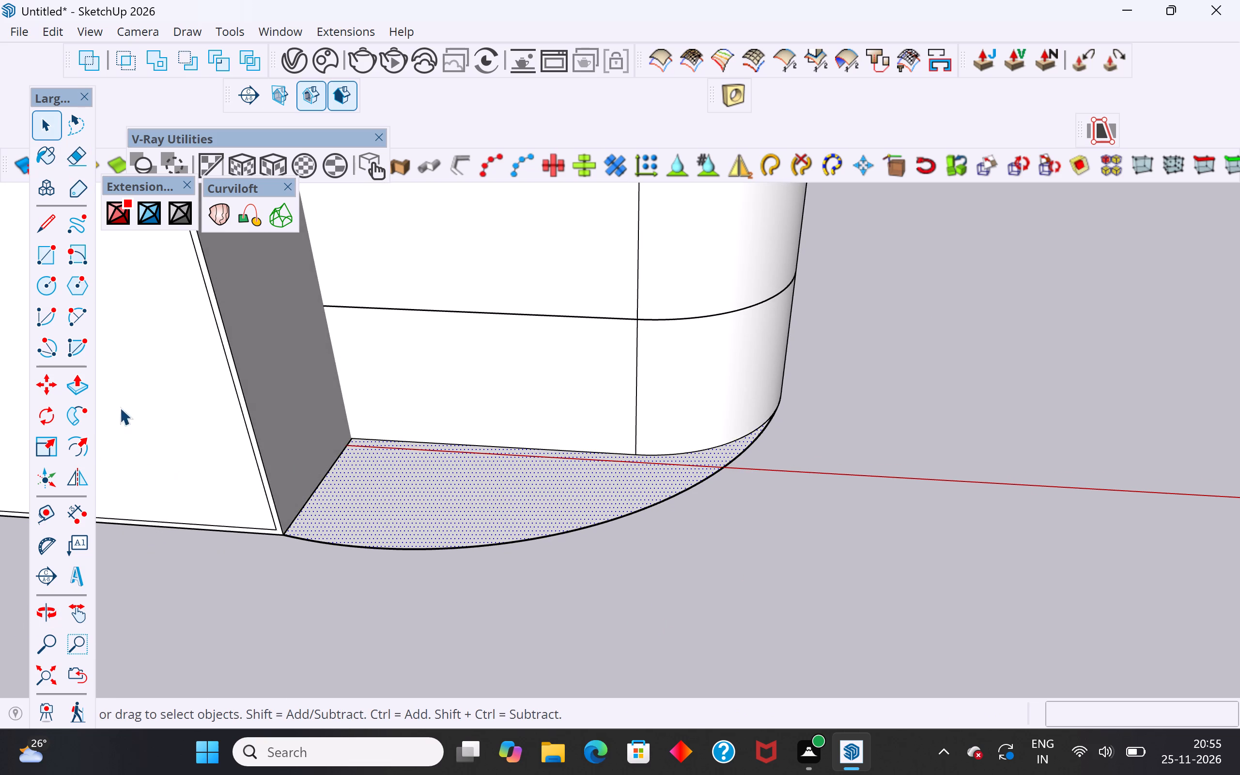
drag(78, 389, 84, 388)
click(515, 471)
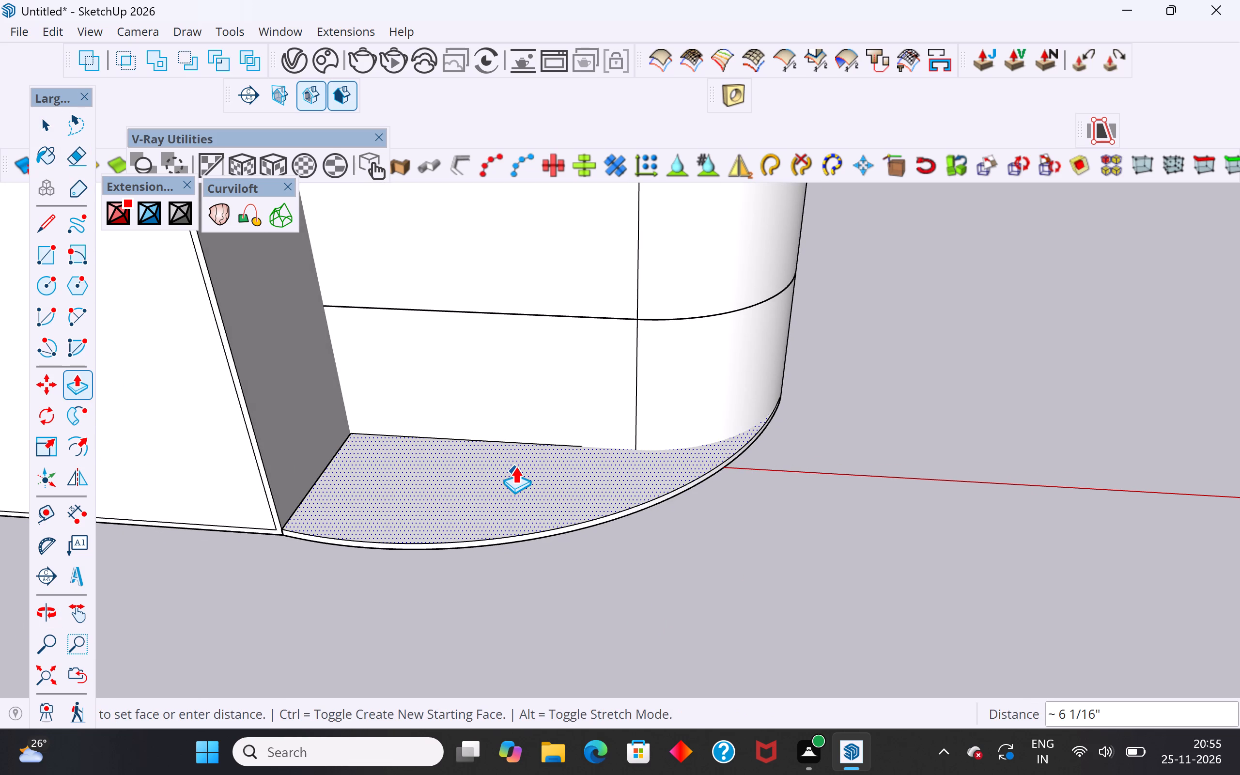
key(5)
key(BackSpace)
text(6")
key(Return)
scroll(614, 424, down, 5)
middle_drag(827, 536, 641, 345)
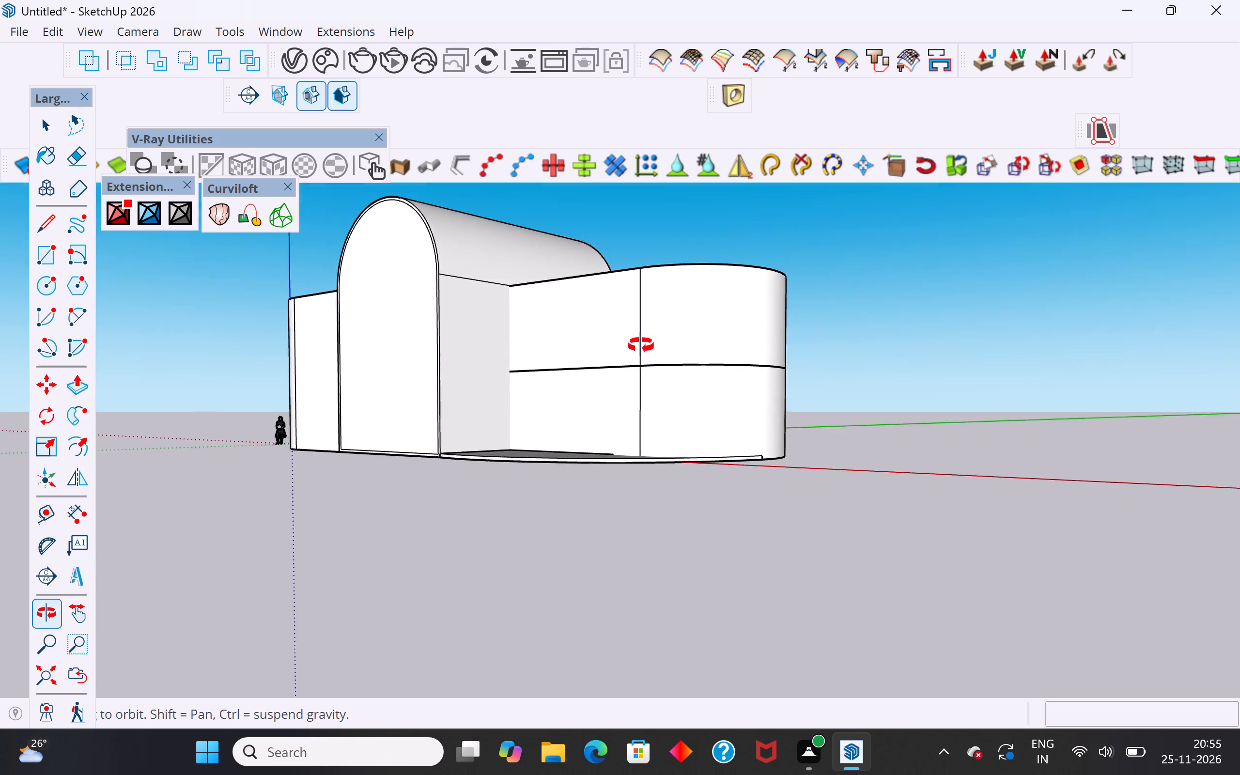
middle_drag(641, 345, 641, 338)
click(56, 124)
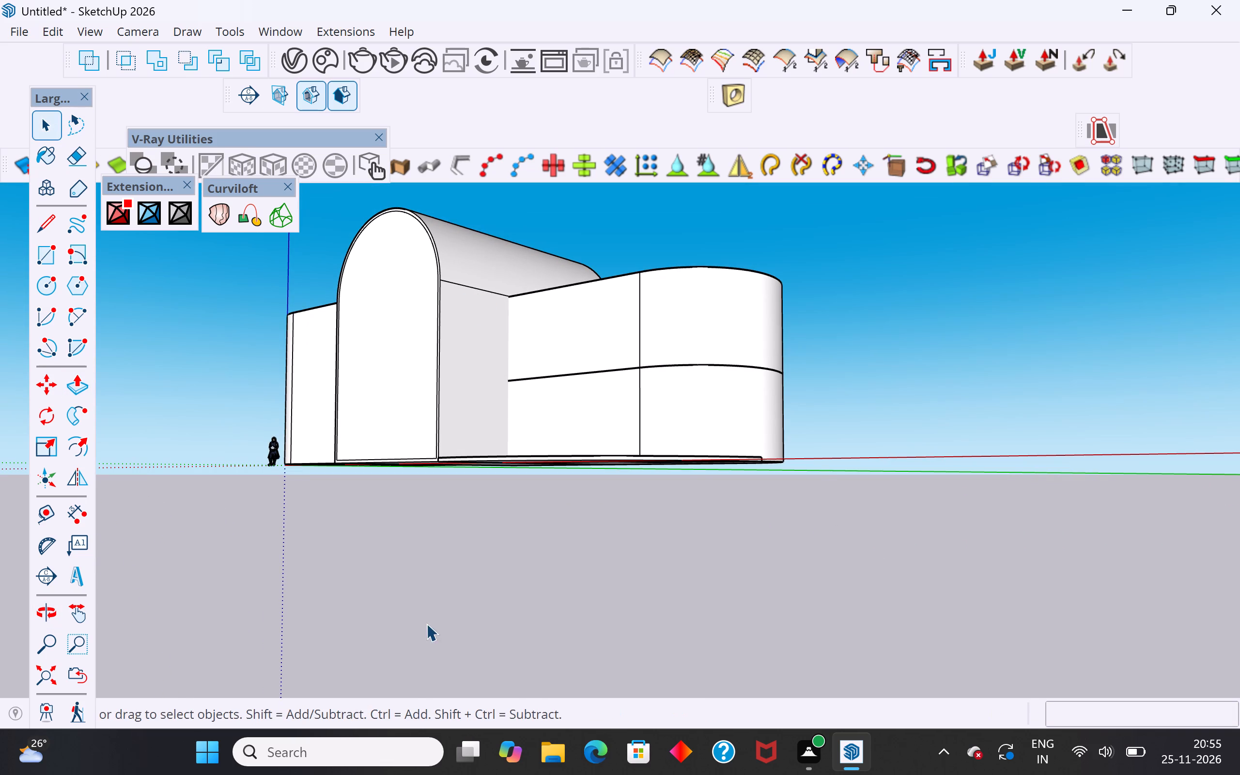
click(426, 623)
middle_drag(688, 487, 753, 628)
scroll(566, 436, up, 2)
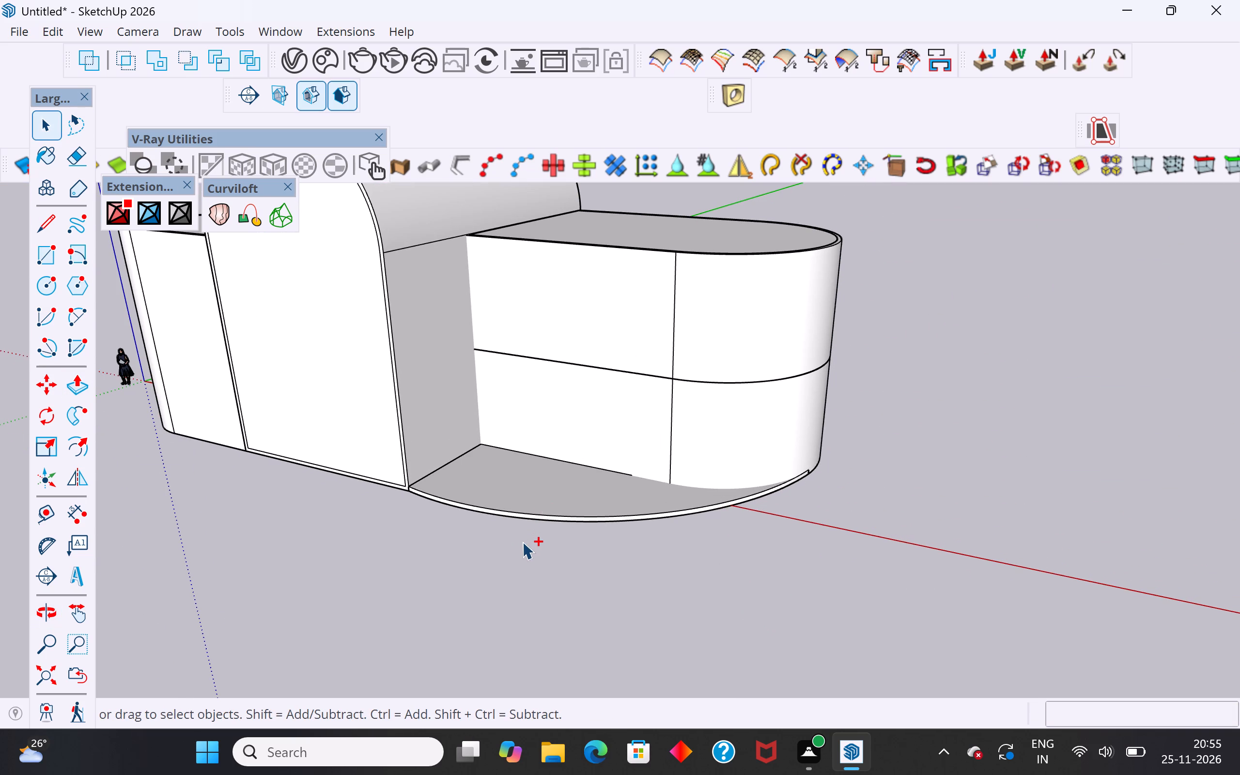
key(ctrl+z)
Raise the curved front floor face by 6" with Push/Pull to form the platform slab.
click(517, 493)
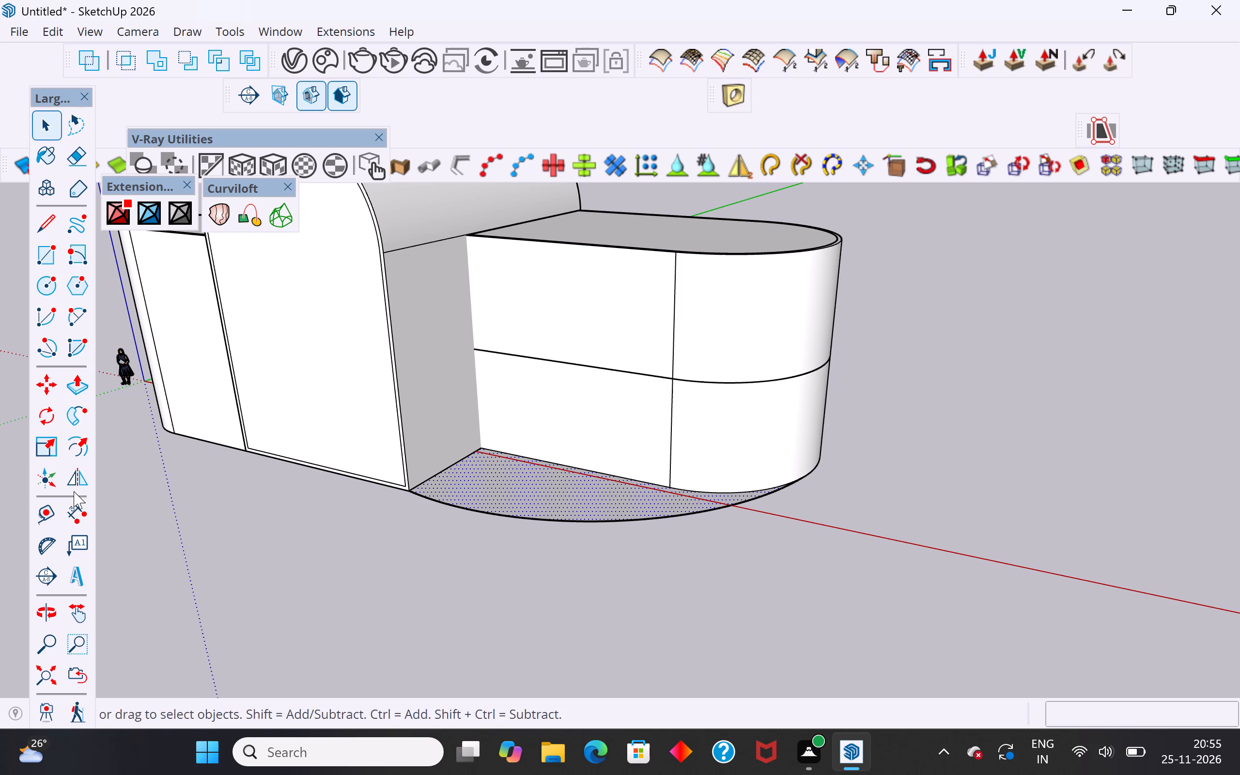
click(78, 384)
click(562, 500)
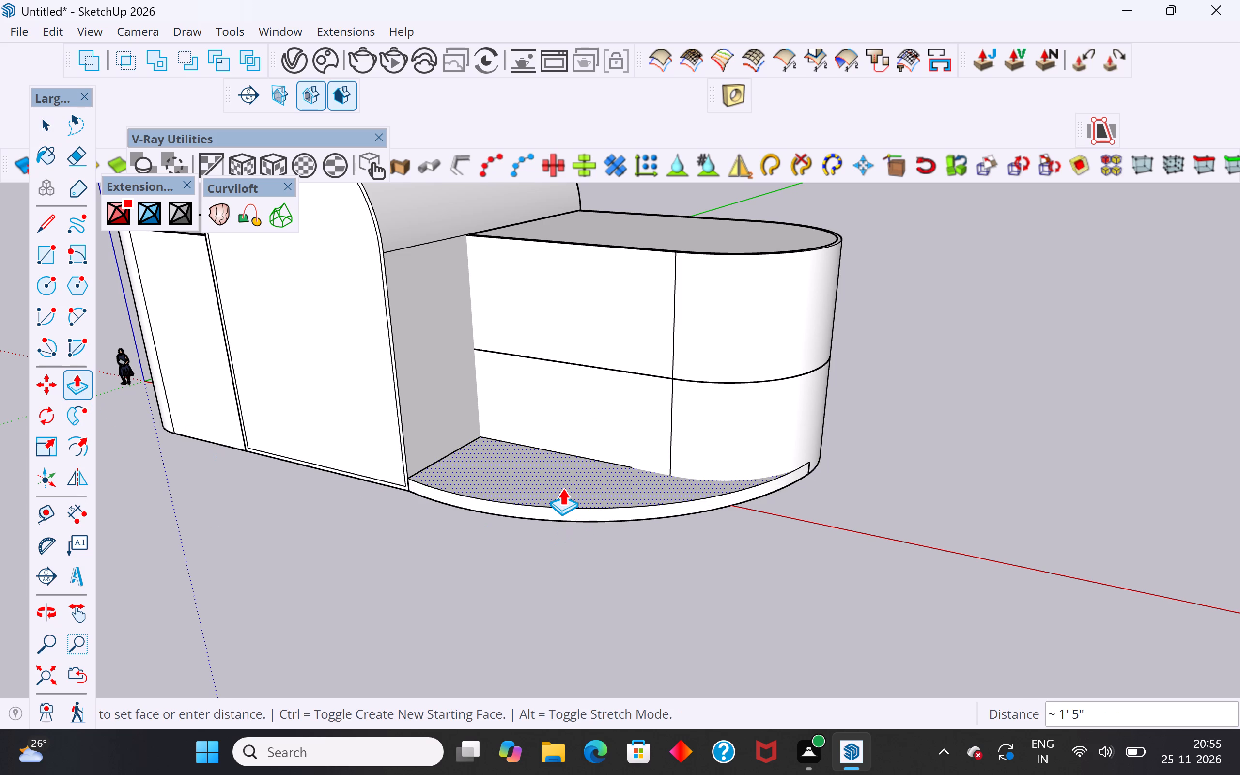
text(6")
key(Return)
Examine the raised front platform and the whole building massing from below, above, the front and the sides.
scroll(627, 624, down, 1)
middle_drag(787, 561, 513, 493)
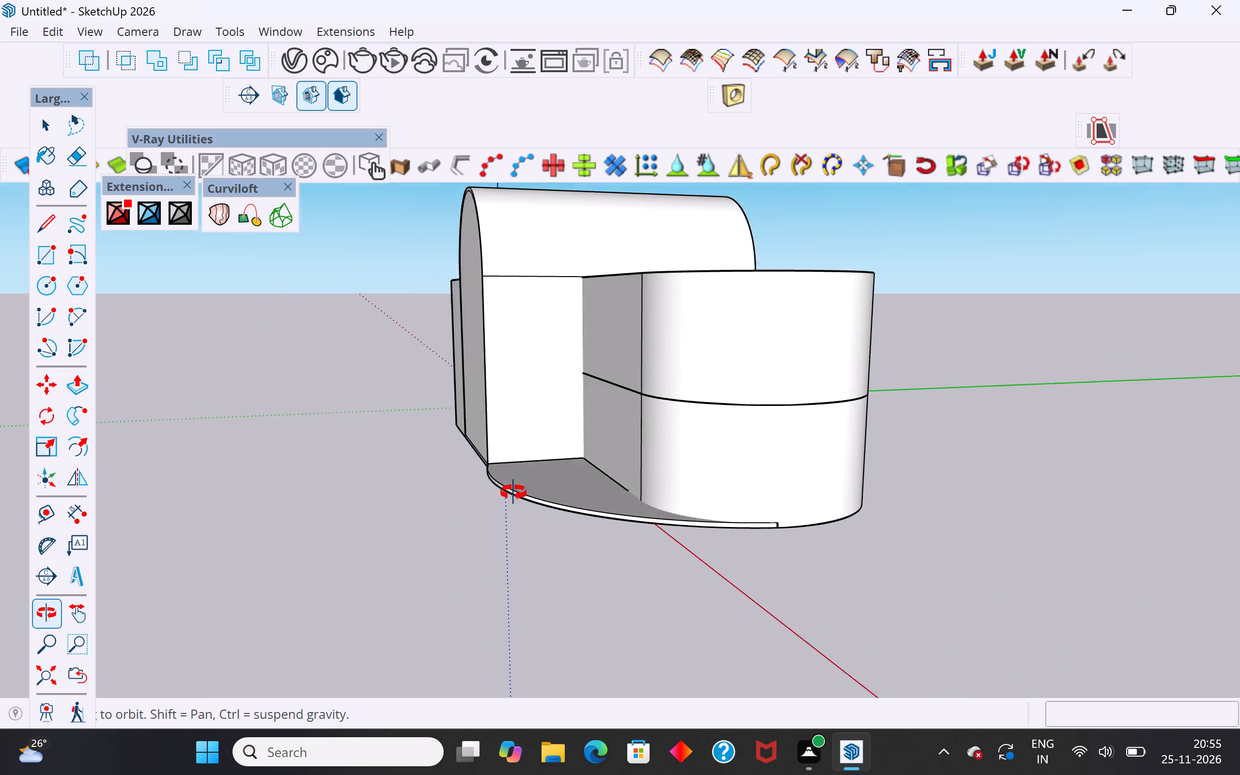
middle_drag(513, 493, 397, 295)
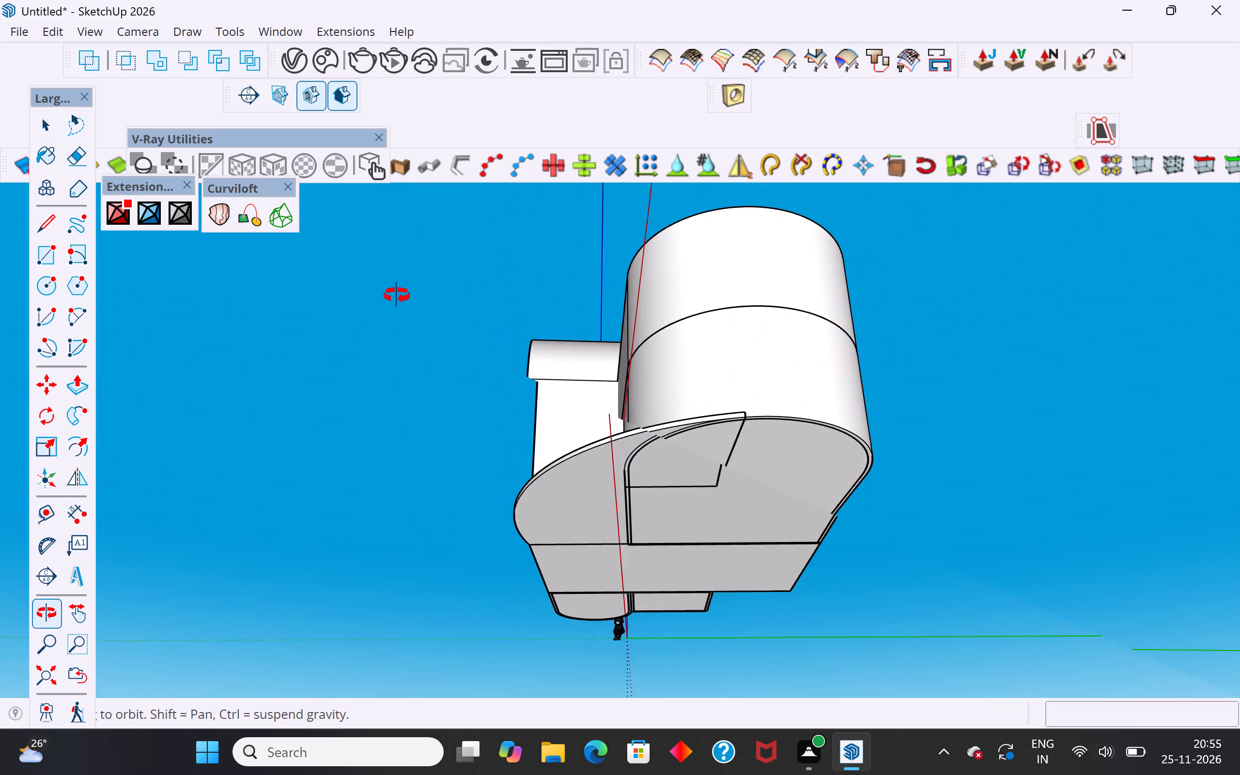
middle_drag(397, 295, 700, 744)
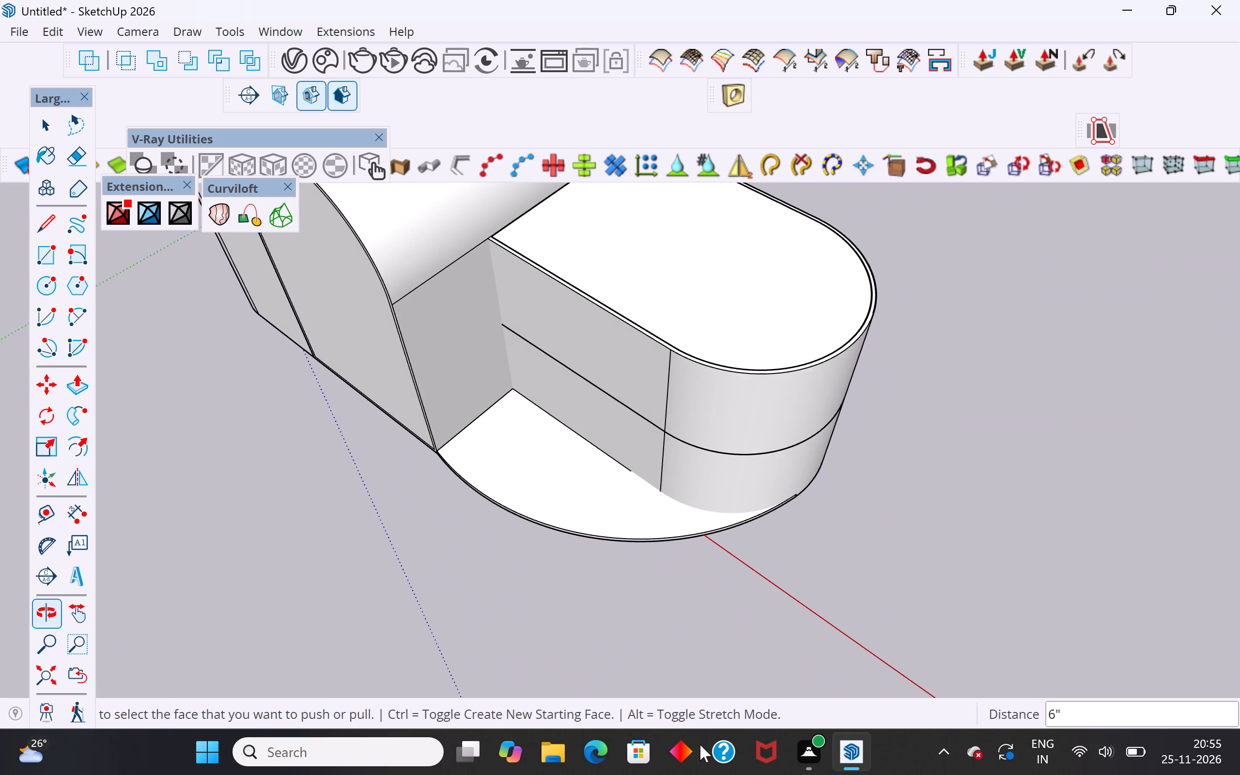
middle_drag(832, 503, 649, 432)
click(37, 116)
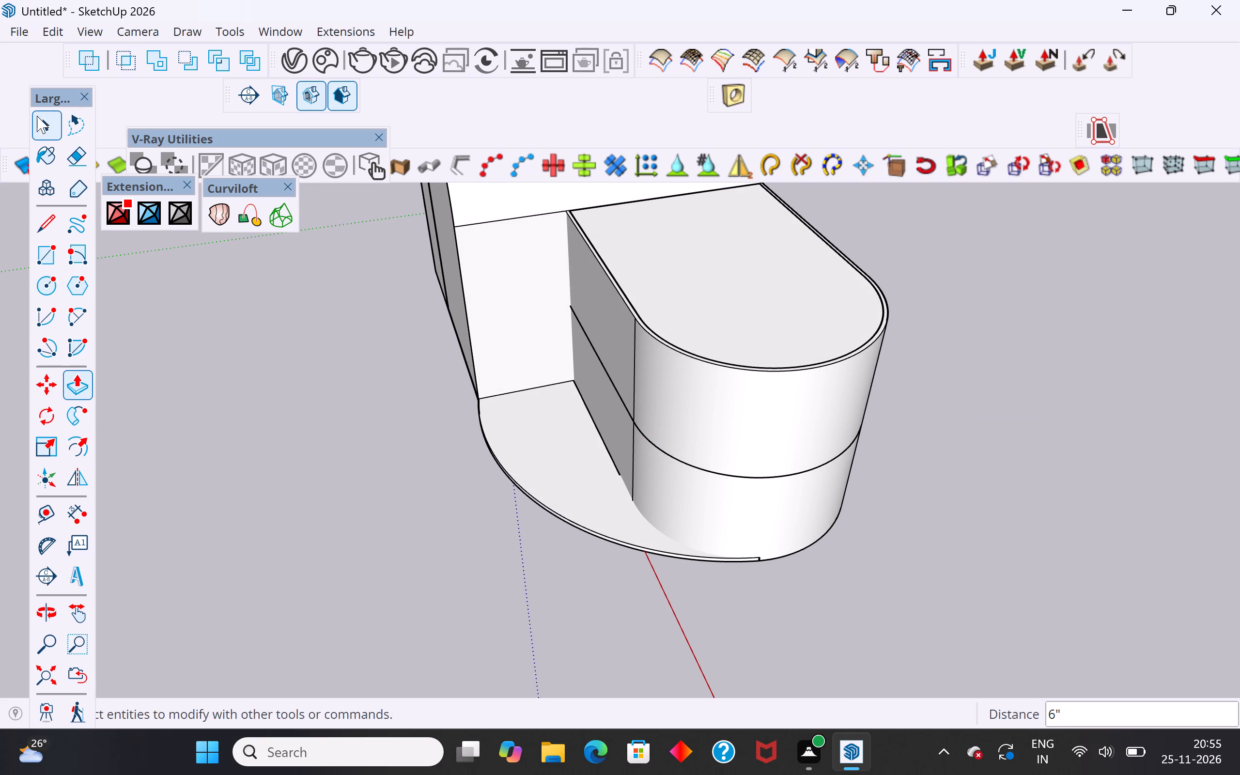
click(293, 480)
middle_drag(521, 582, 1104, 479)
scroll(677, 535, down, 4)
middle_drag(802, 516, 670, 551)
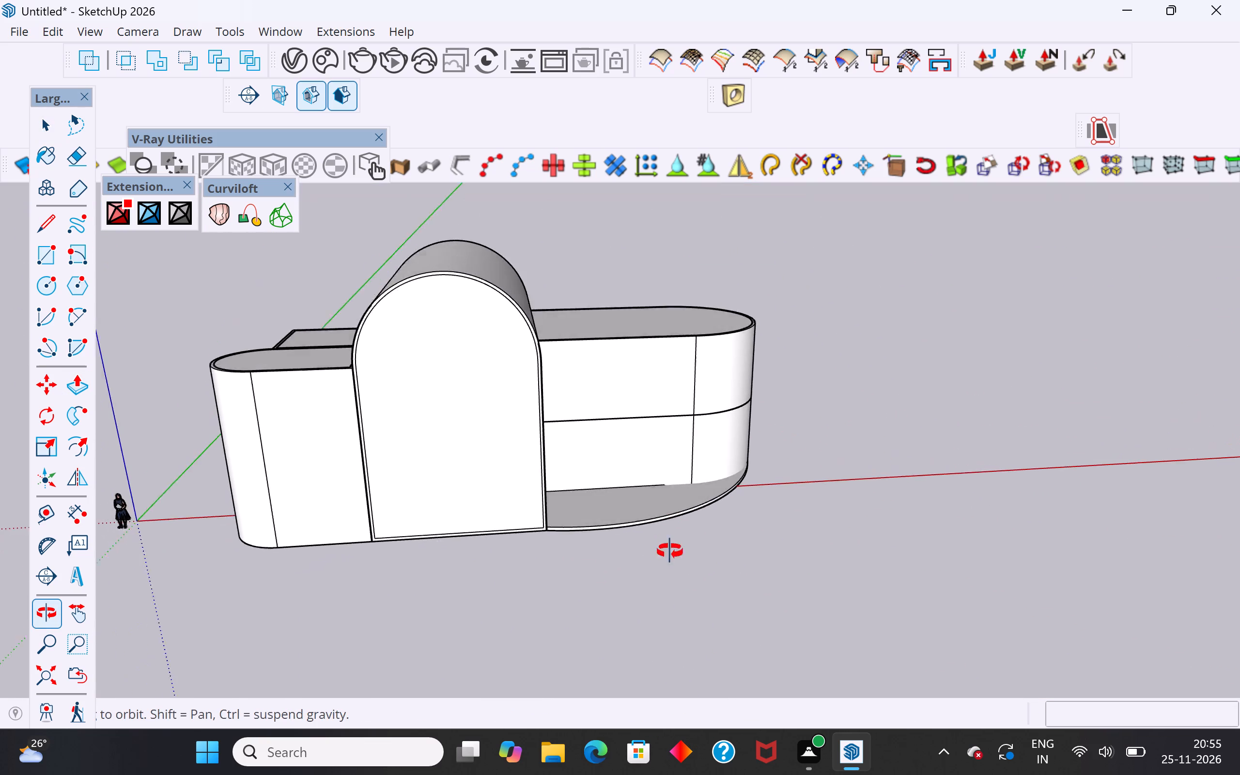
middle_drag(670, 551, 668, 564)
middle_drag(659, 493, 791, 371)
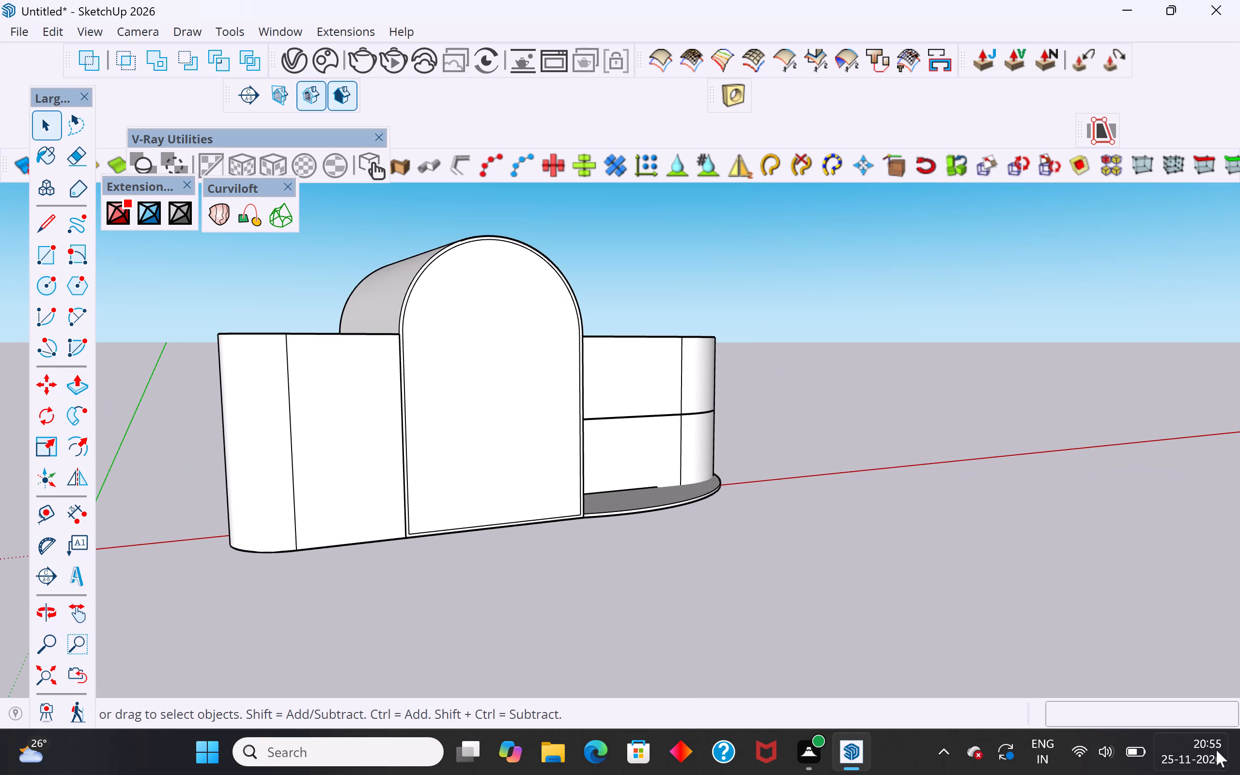
middle_drag(871, 461, 808, 455)
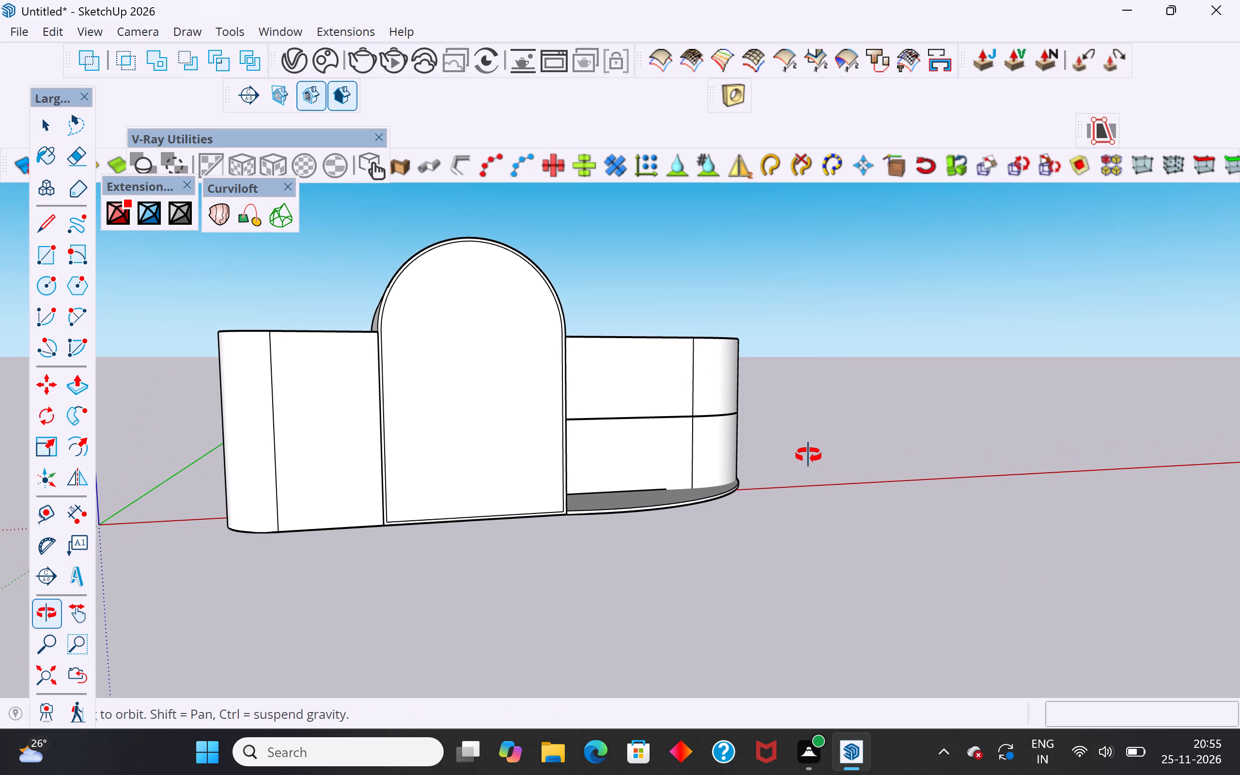
middle_drag(808, 455, 755, 528)
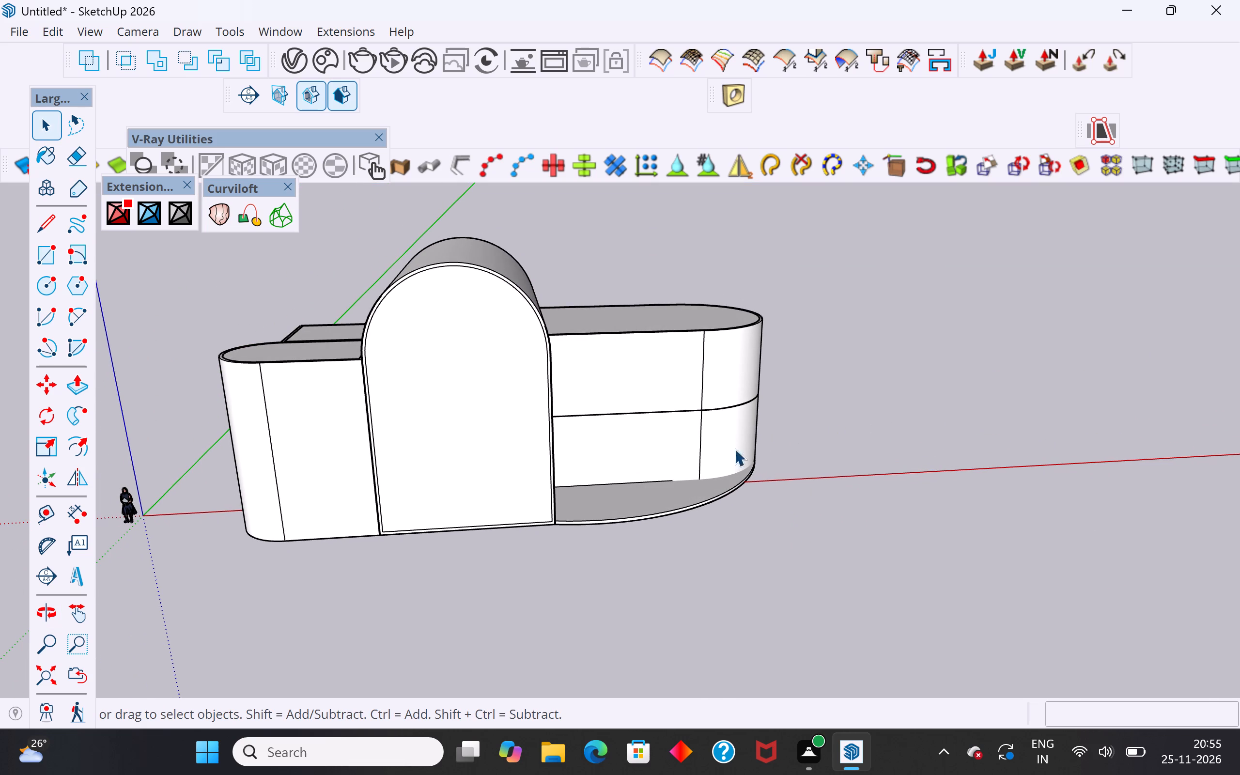
middle_drag(1113, 468, 1091, 465)
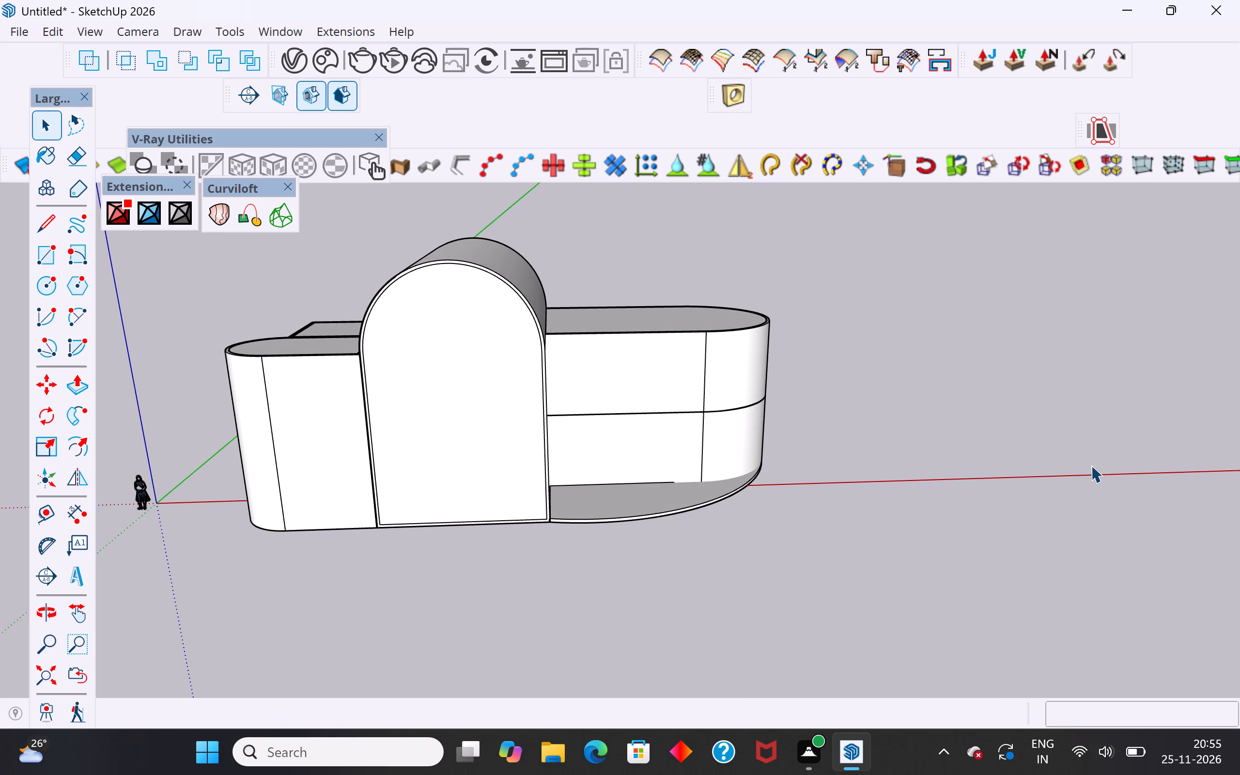
scroll(1156, 482, down, 2)
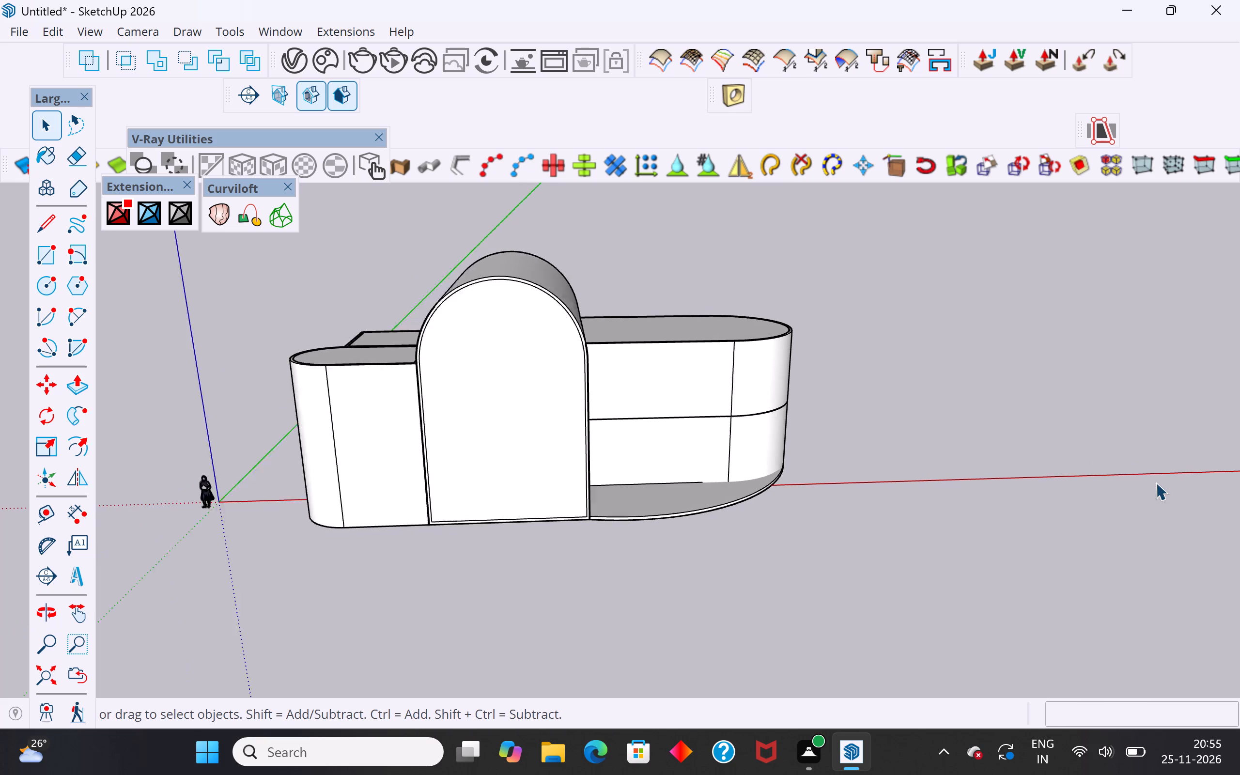
scroll(1156, 482, down, 1)
scroll(600, 505, up, 2)
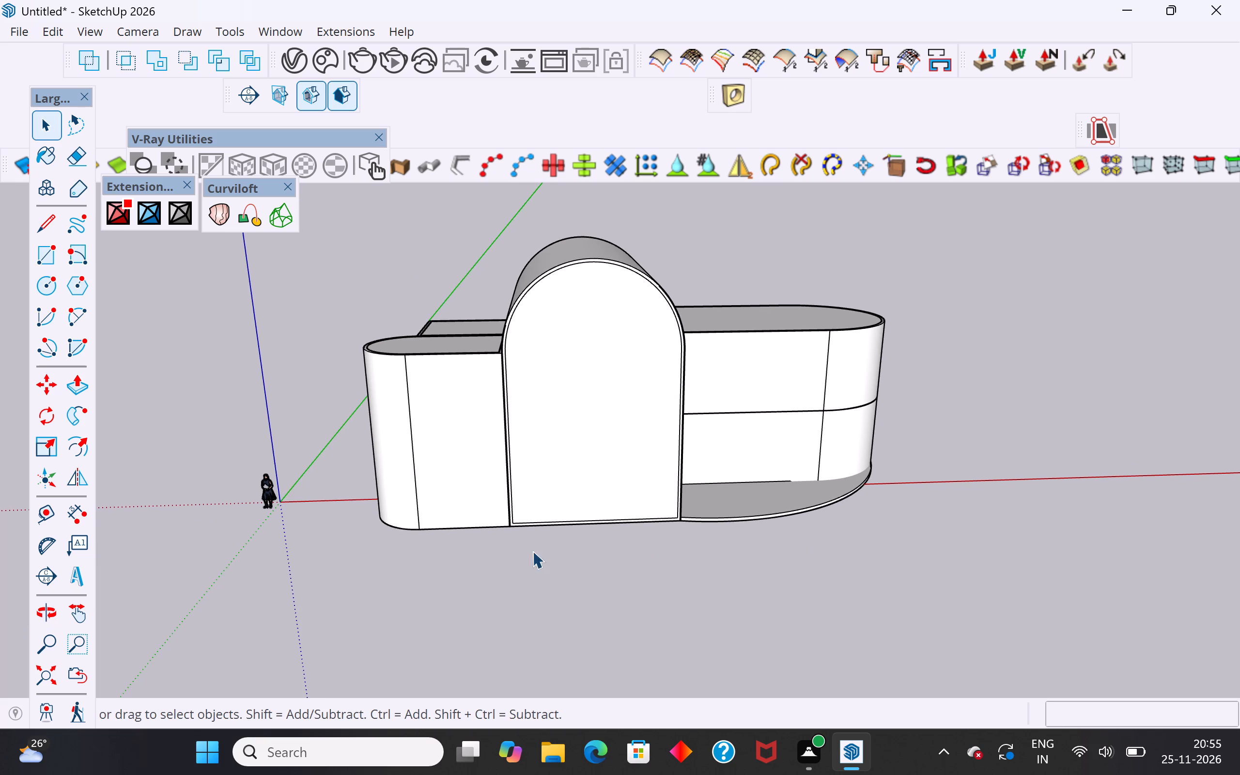
middle_drag(530, 547, 753, 569)
scroll(384, 418, down, 4)
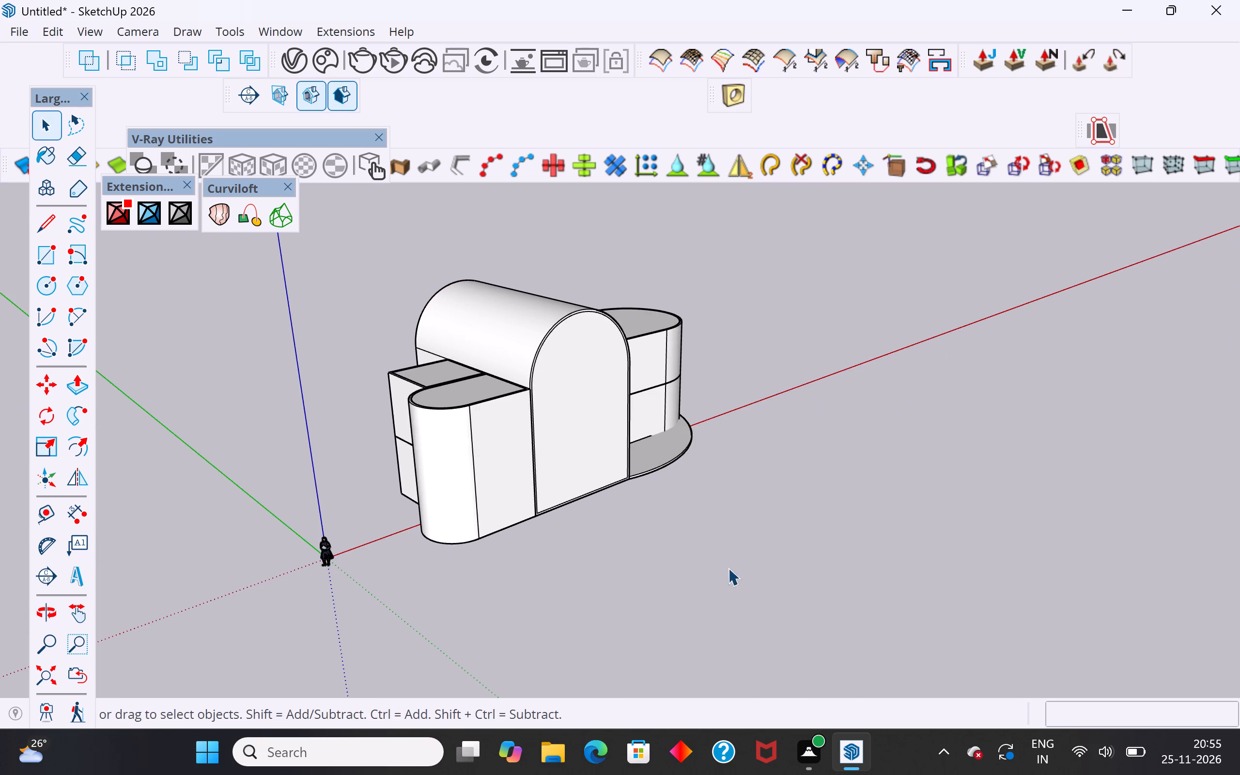
middle_drag(666, 551, 576, 526)
middle_drag(781, 556, 747, 631)
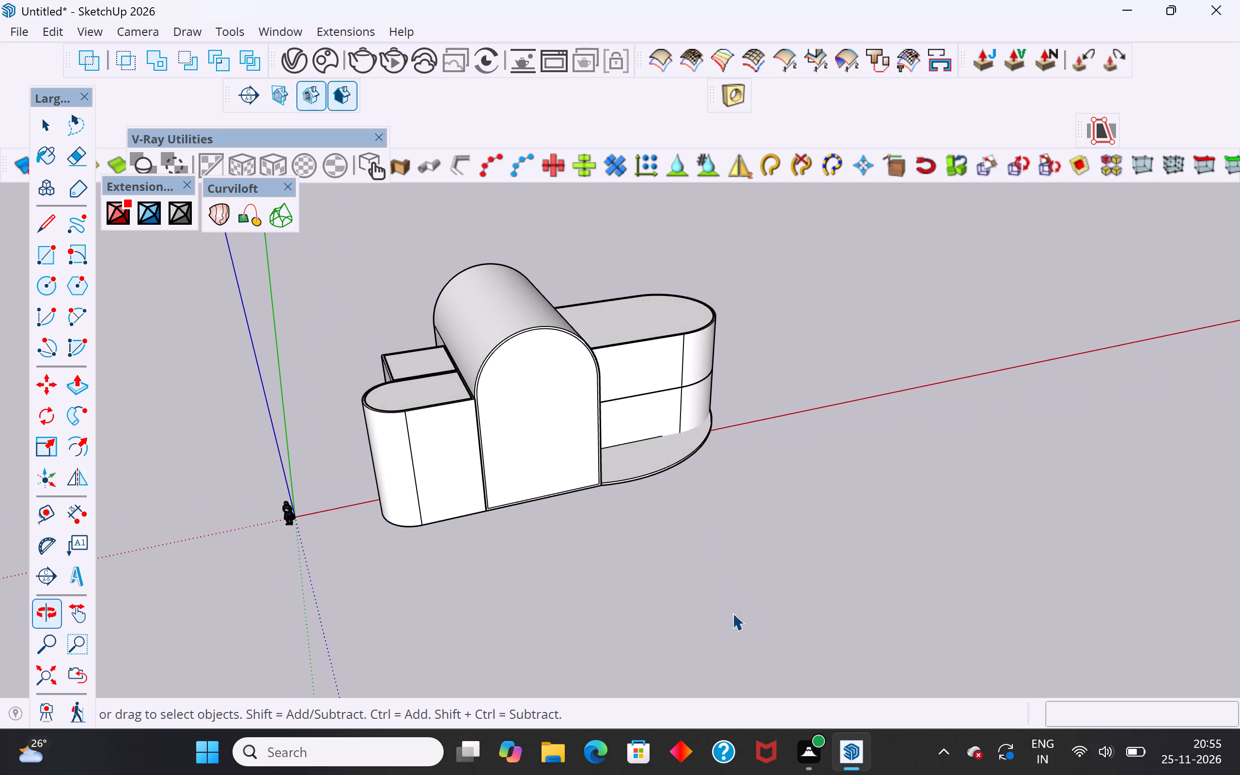
scroll(433, 382, up, 2)
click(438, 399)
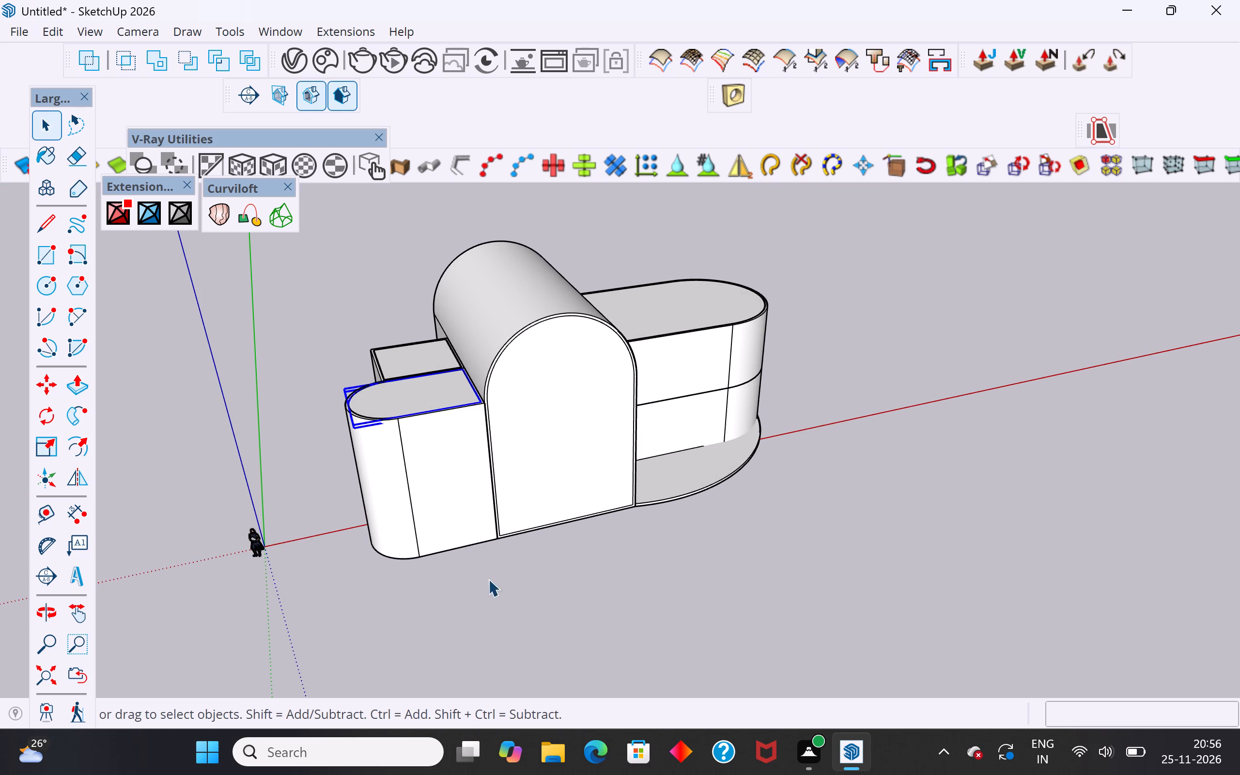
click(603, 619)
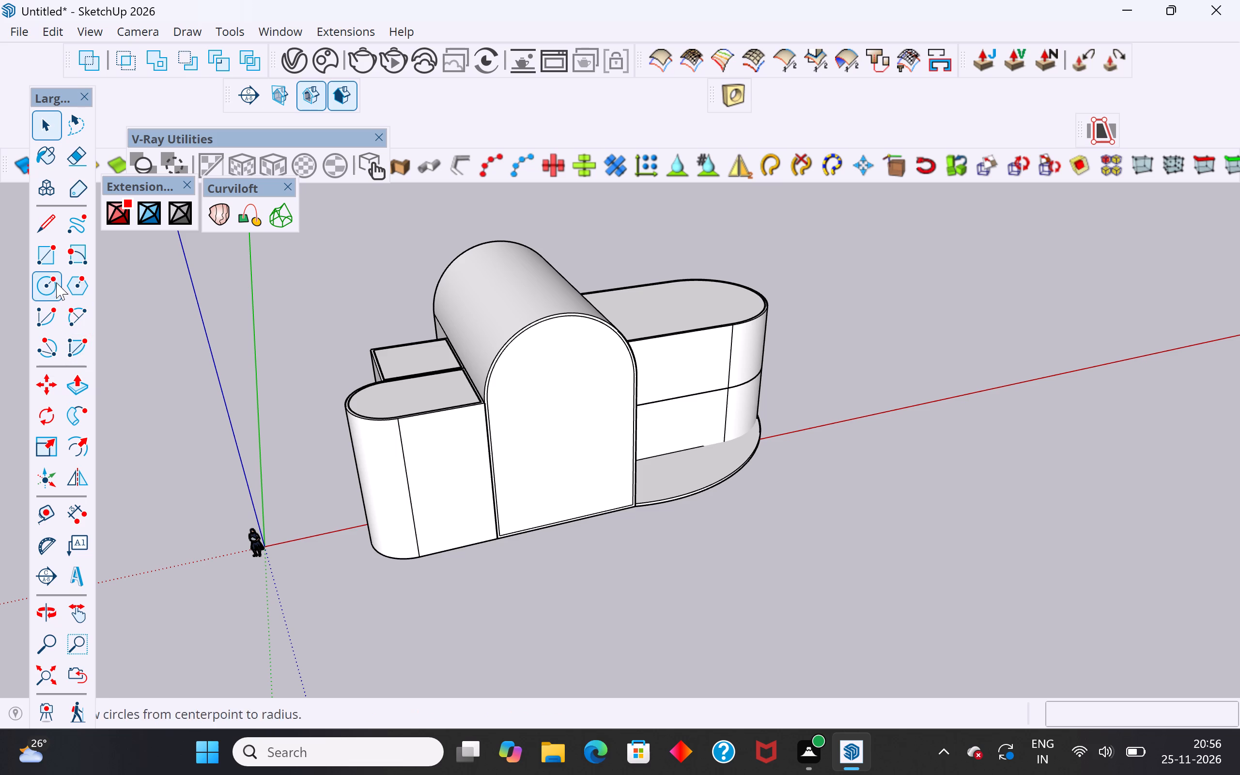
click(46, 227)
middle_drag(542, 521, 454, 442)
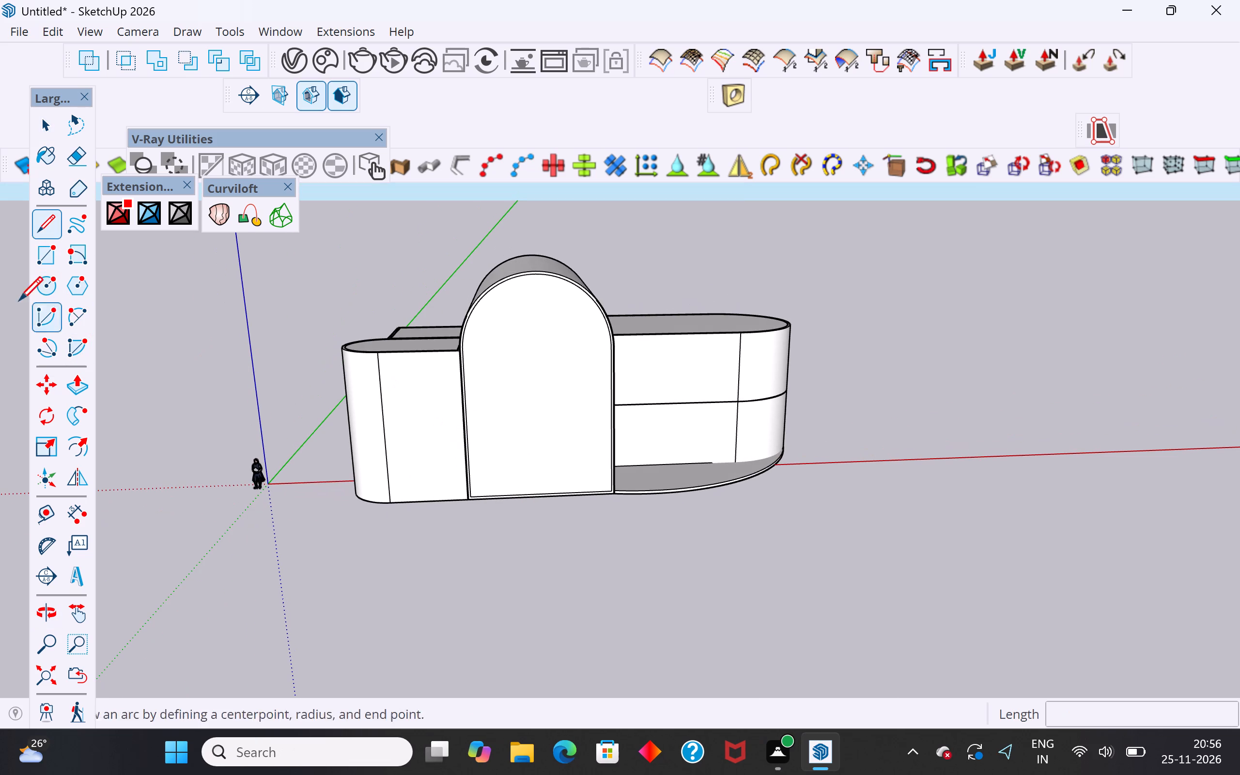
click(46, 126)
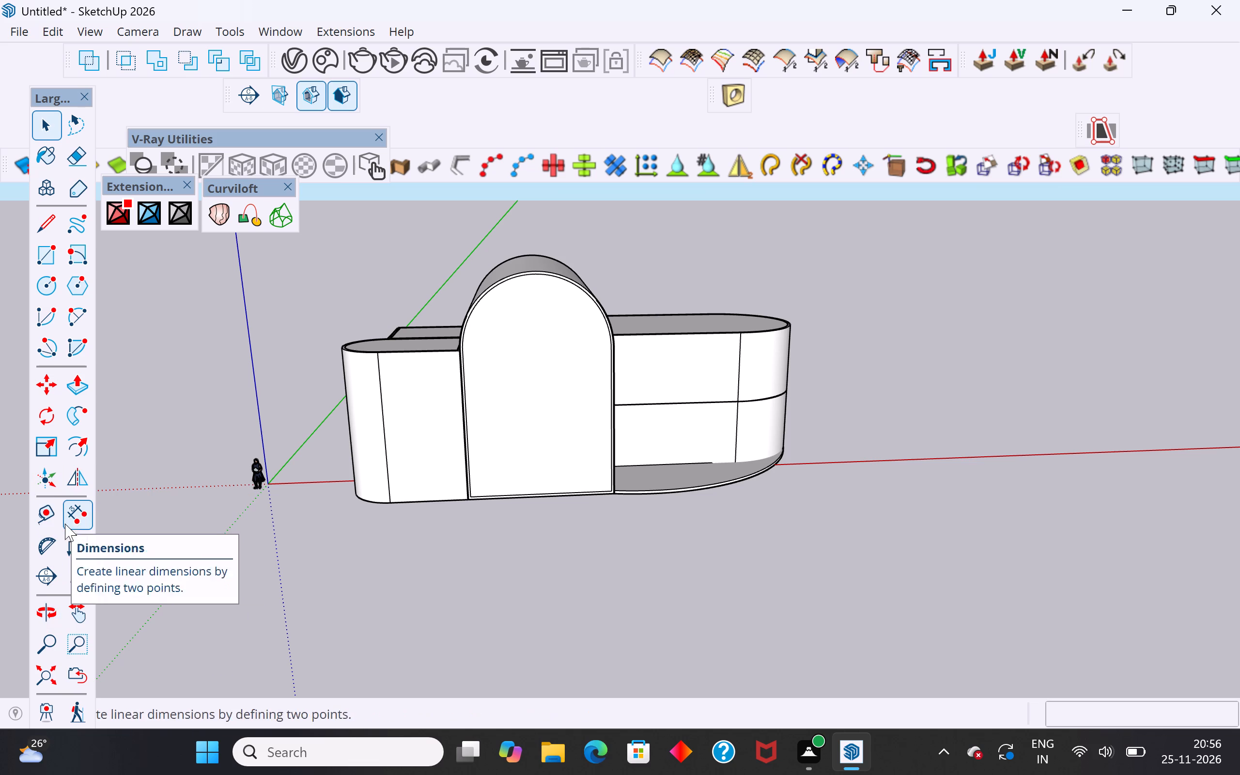
Place a horizontal Tape Measure guide 3' above the bottom edge of the small round-ended unit's front wall.
click(52, 518)
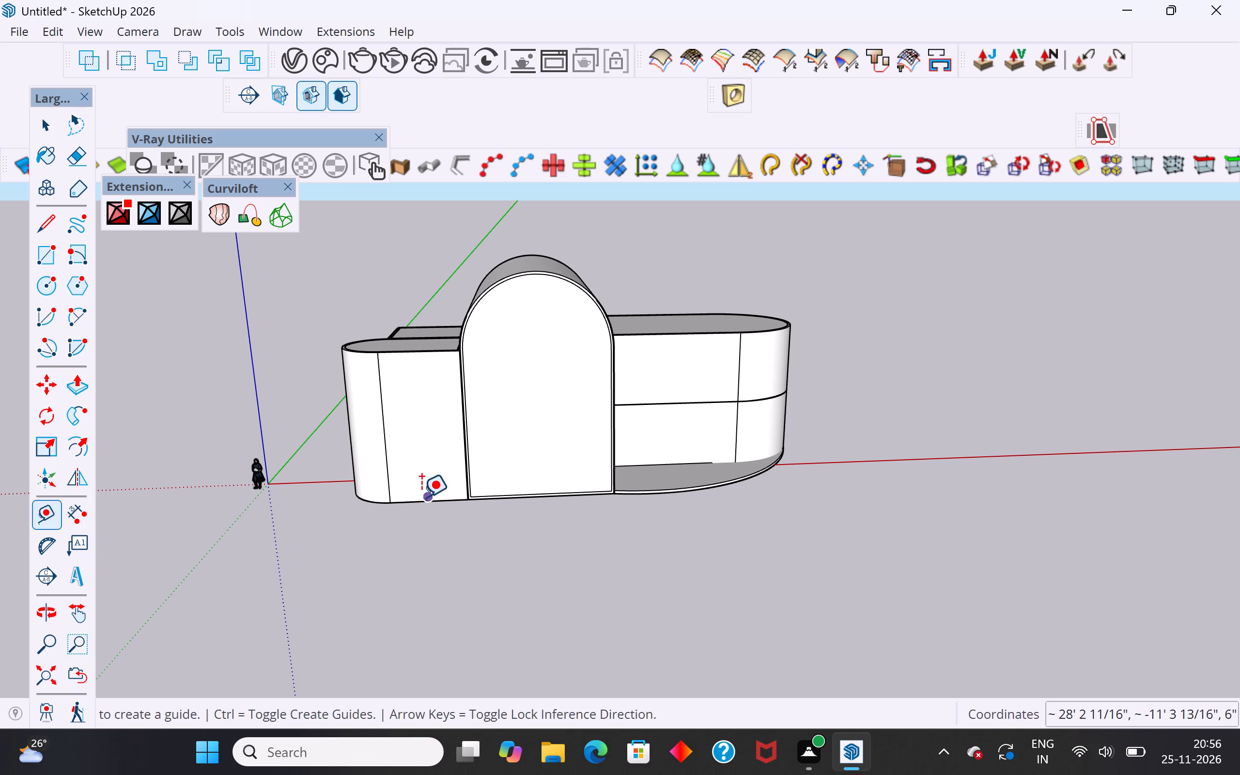
scroll(420, 500, up, 16)
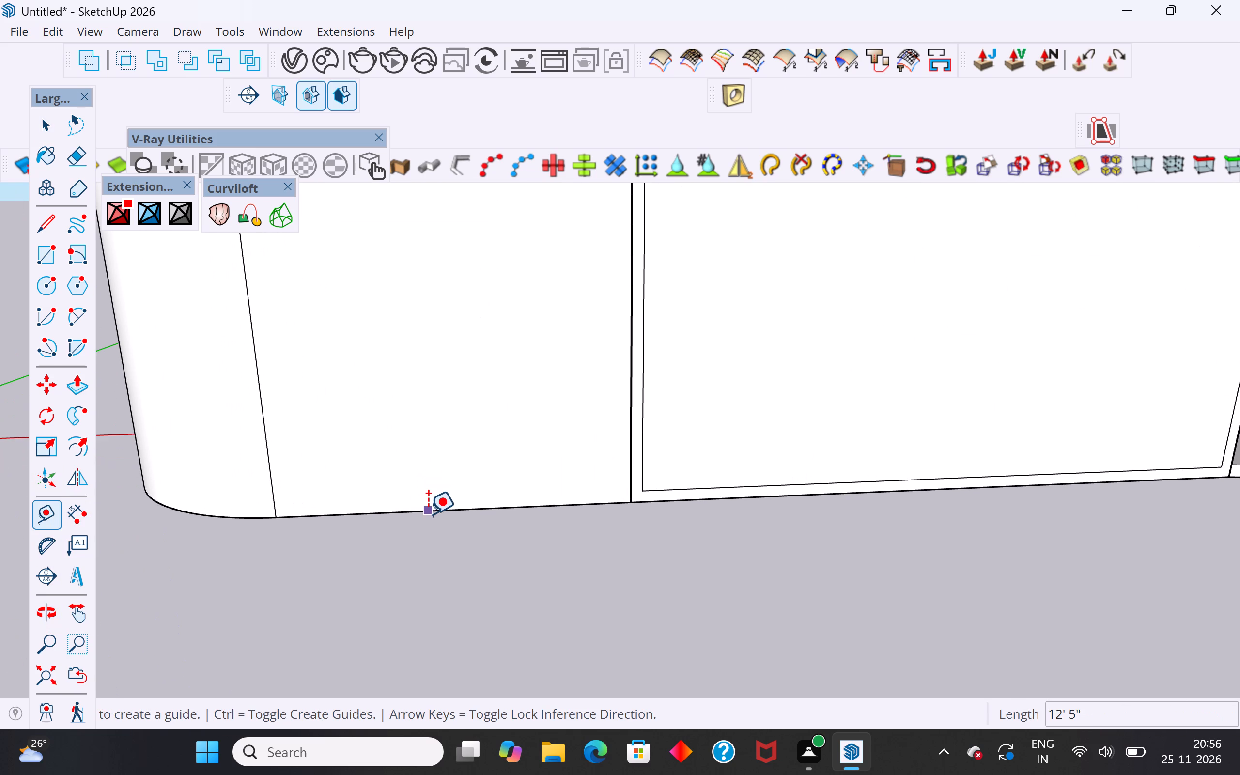
click(428, 512)
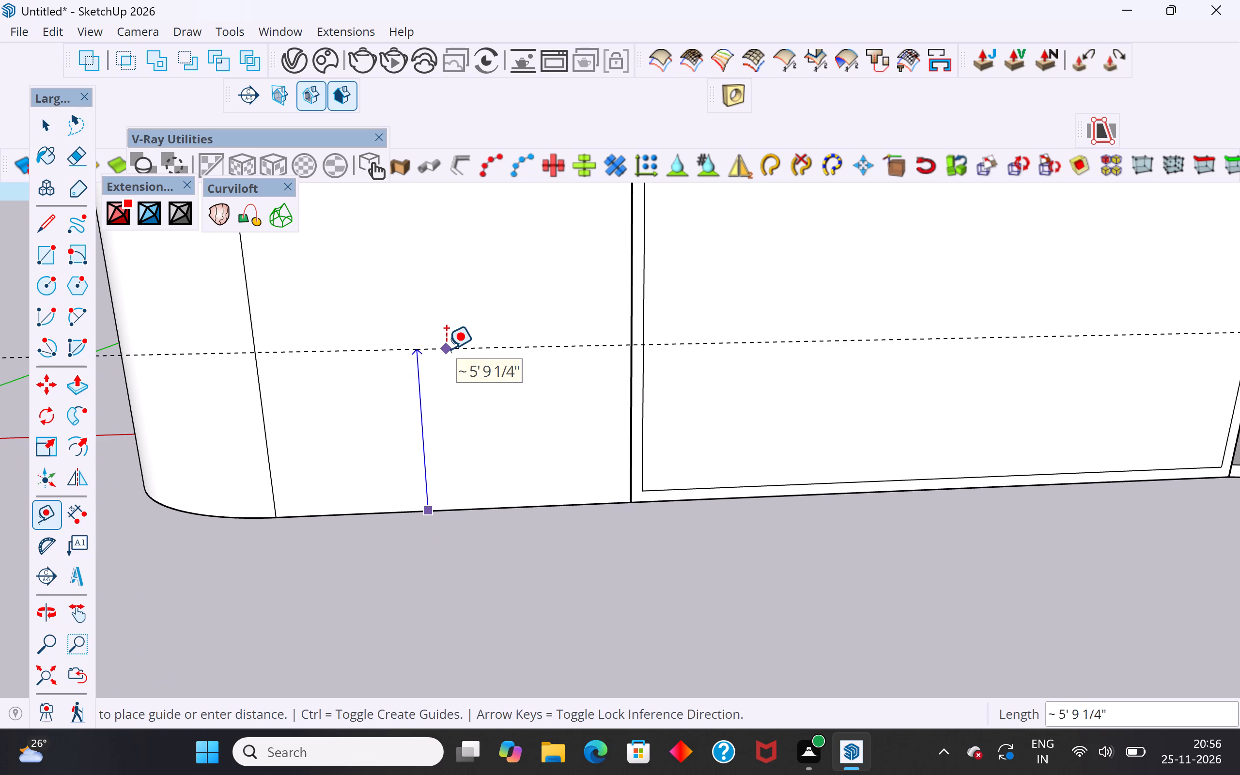
text(3')
key(Return)
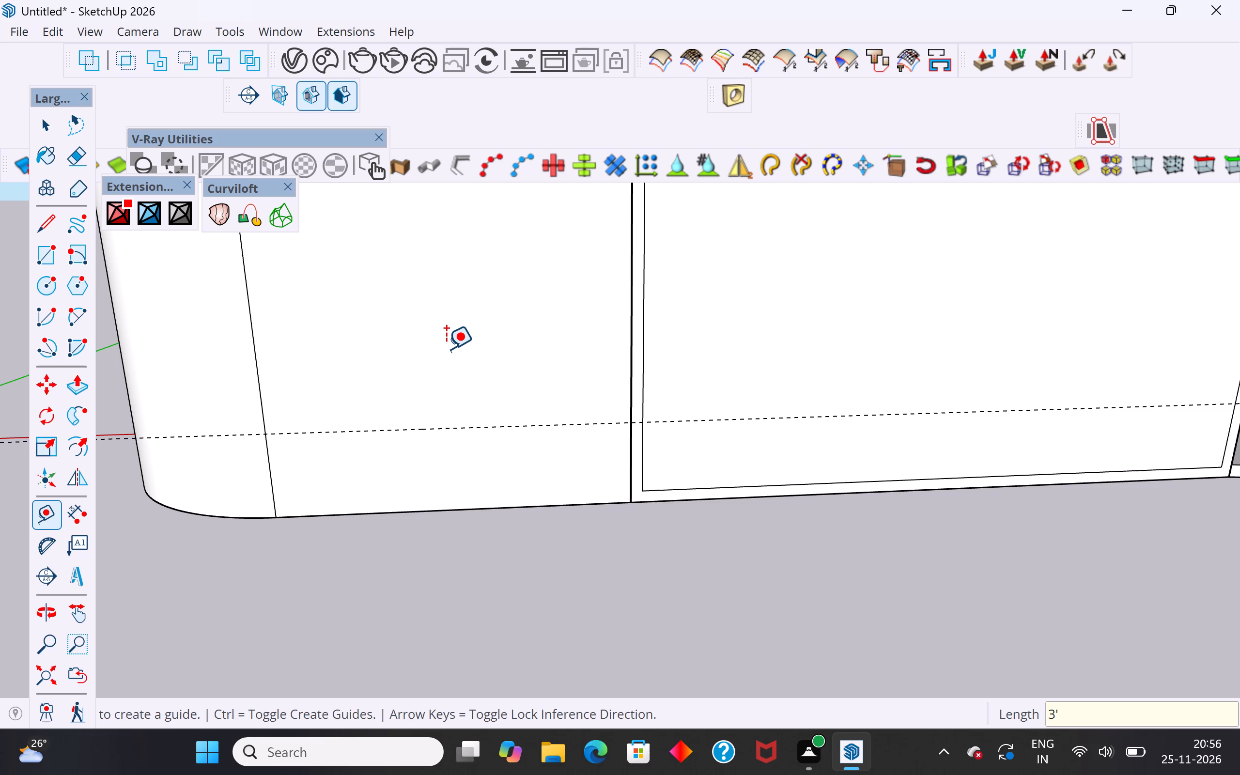
Place a second horizontal guide 3' below the top edge of the small round-ended unit's front wall.
scroll(507, 609, down, 12)
middle_drag(583, 521, 663, 468)
scroll(595, 571, down, 4)
scroll(592, 581, up, 1)
scroll(592, 581, down, 1)
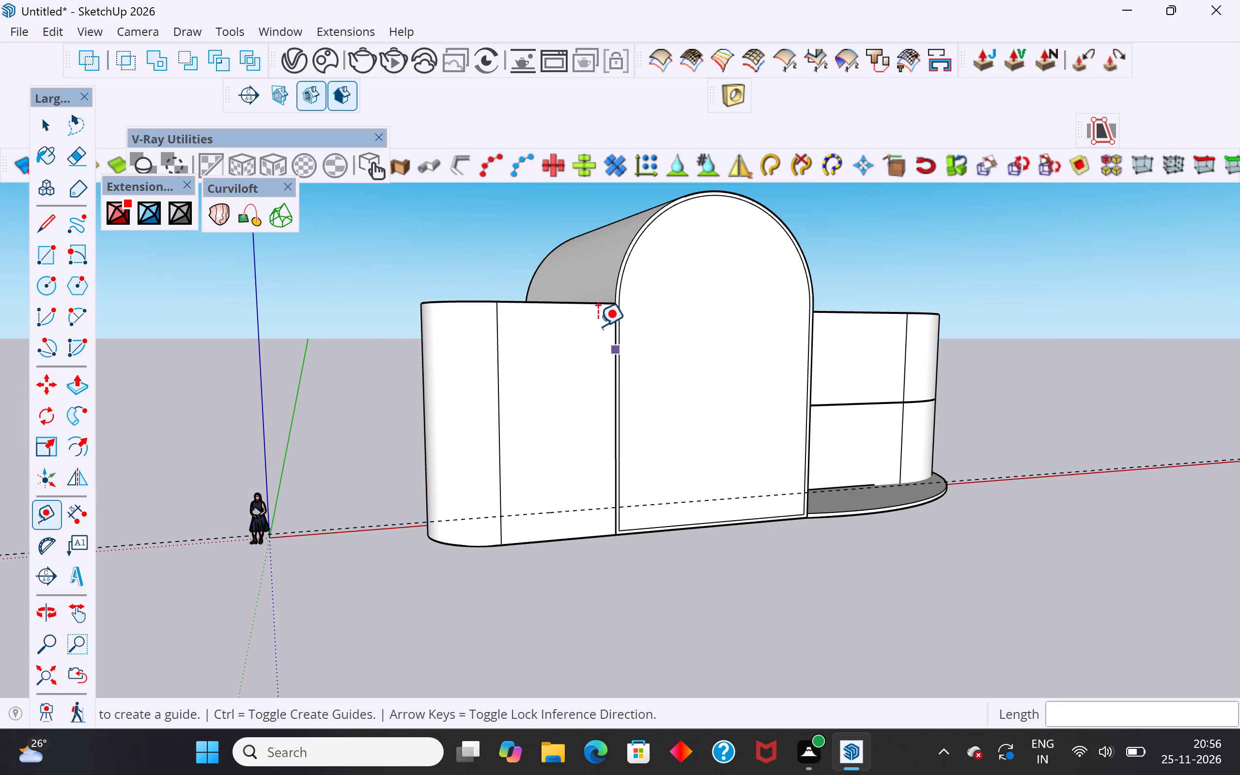
click(572, 300)
text(3')
key(Return)
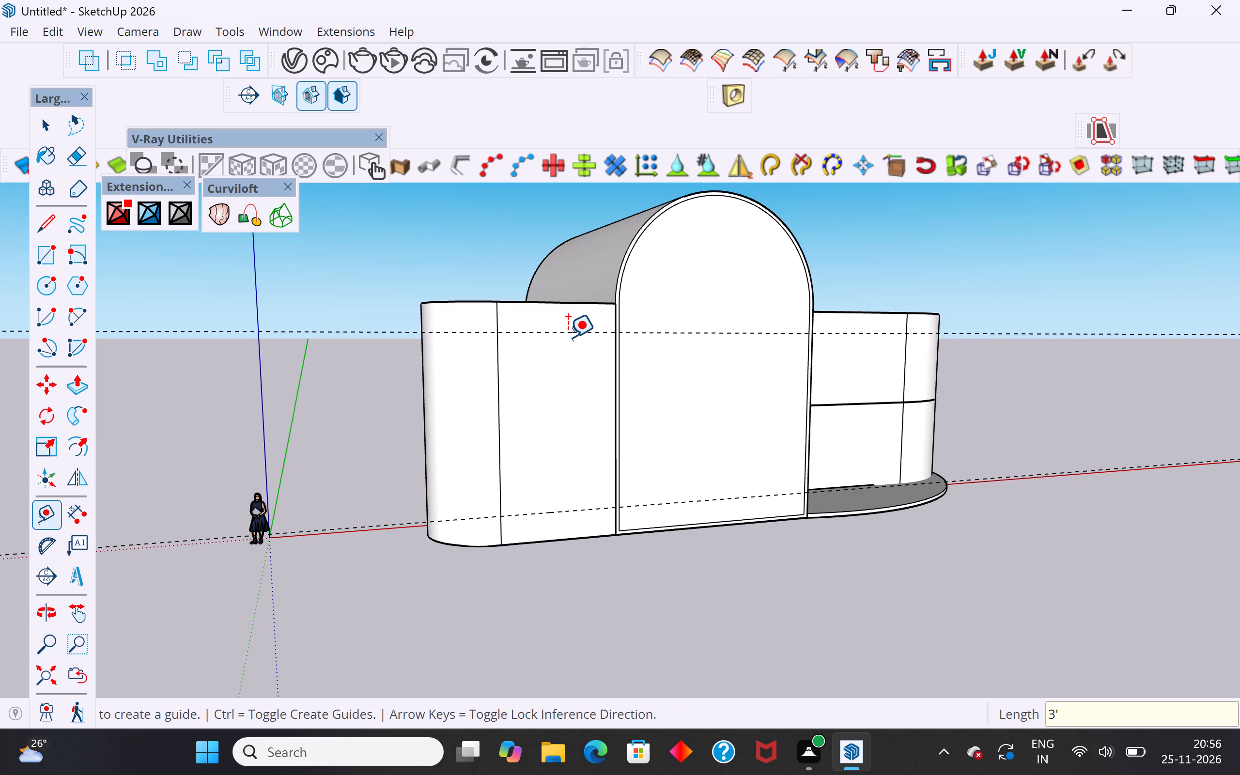
Place vertical guides on the small unit's front wall, 2' from the vaulted block's edge and 1' from the rounded corner's edge.
middle_drag(737, 432, 669, 421)
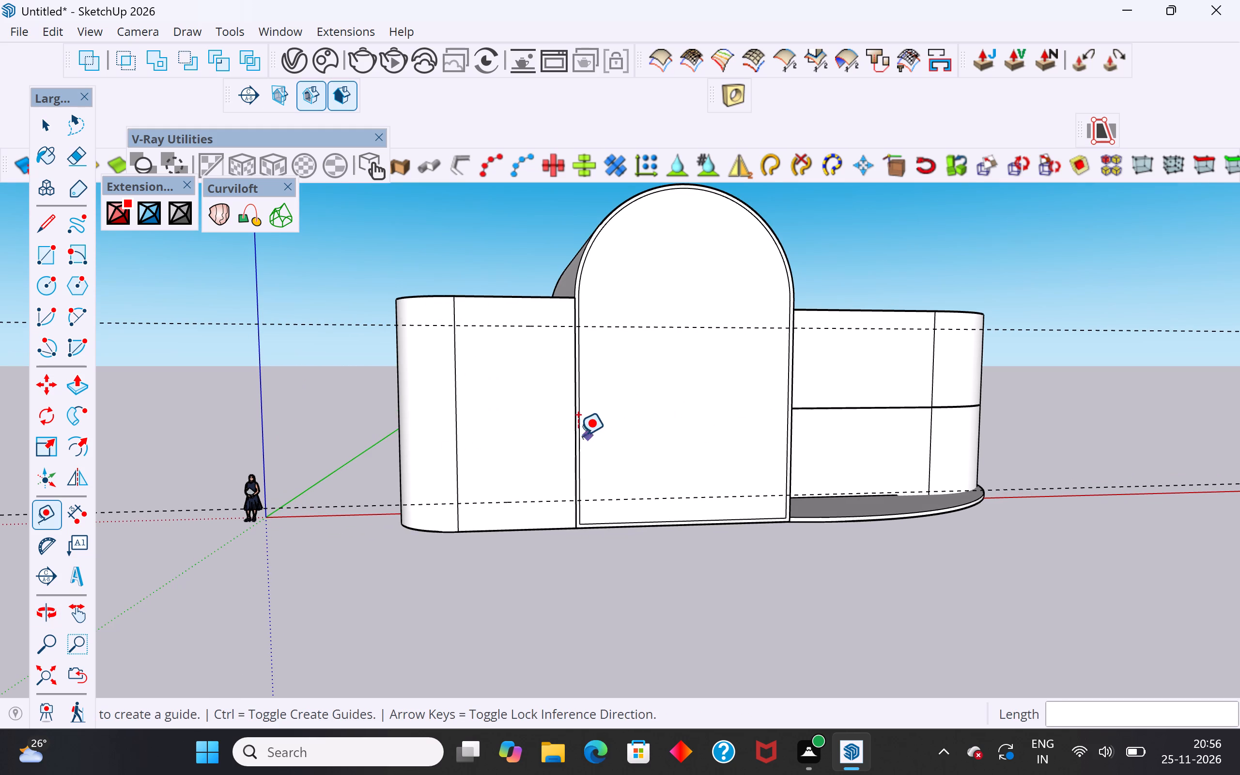
scroll(572, 424, up, 5)
click(571, 404)
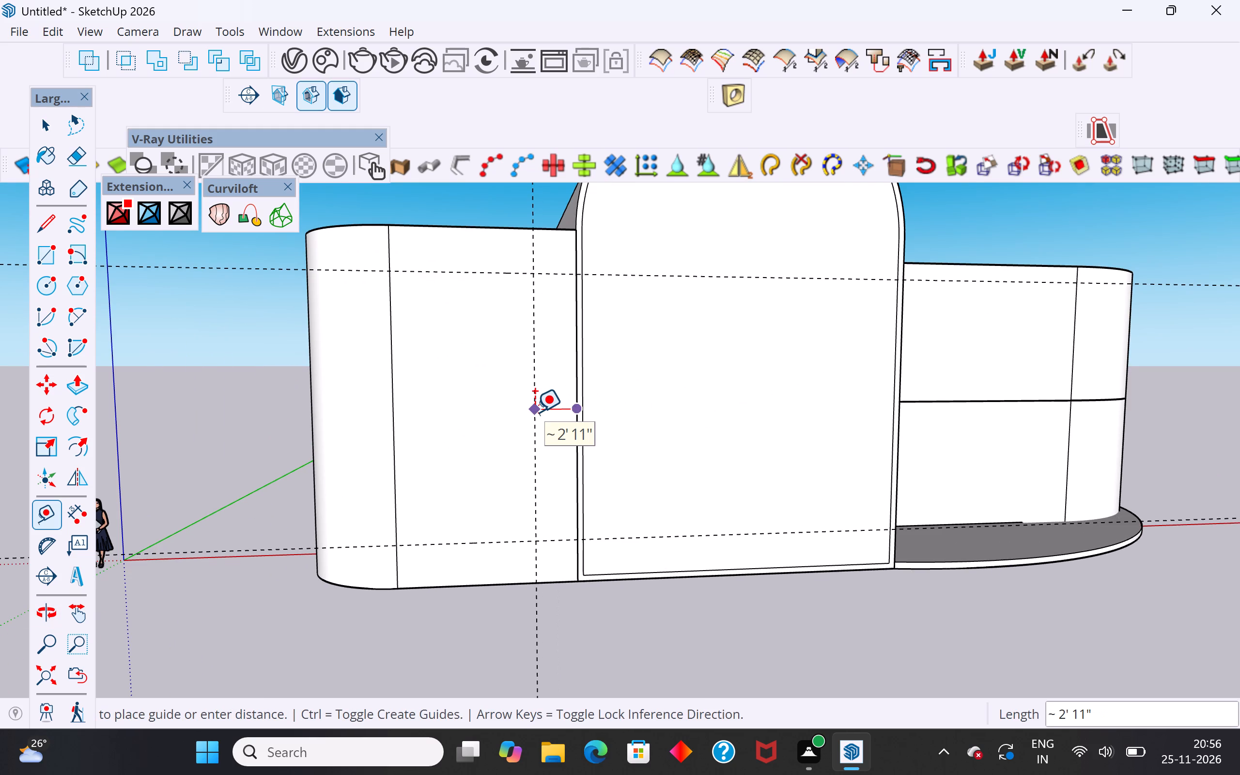
text(2')
key(Return)
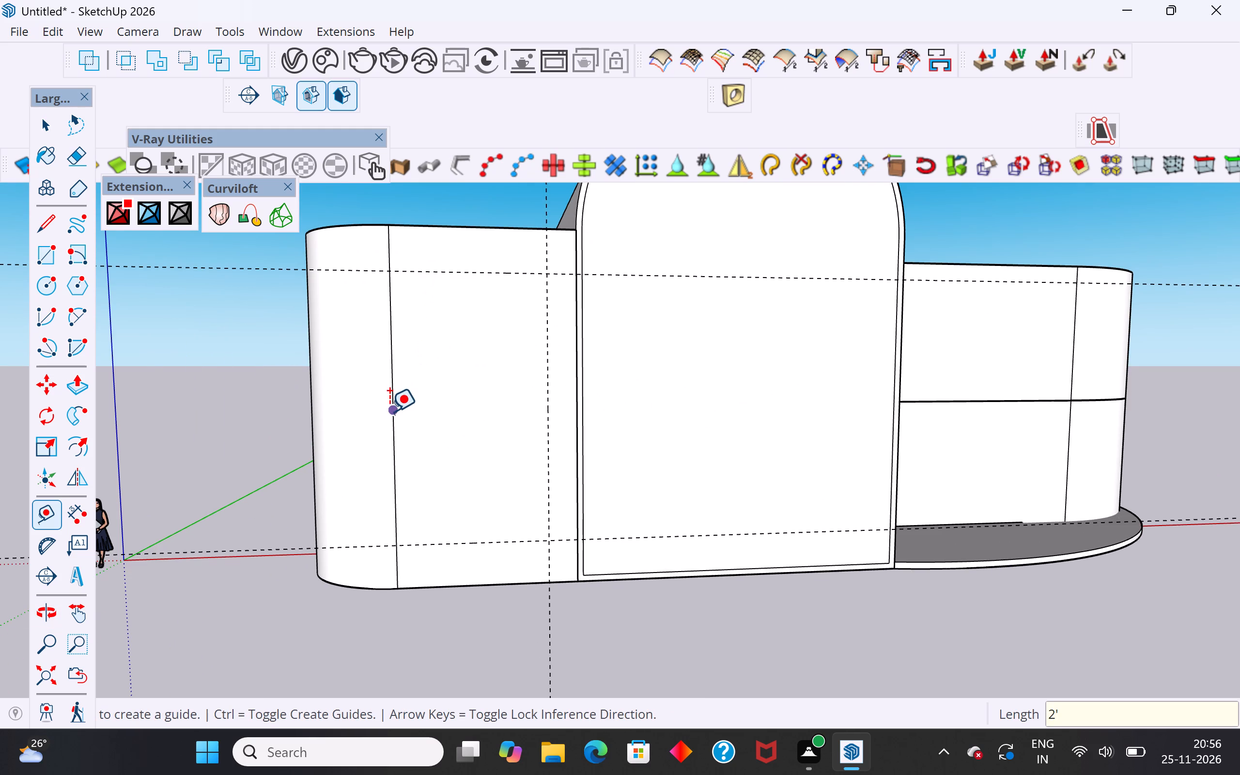
click(389, 411)
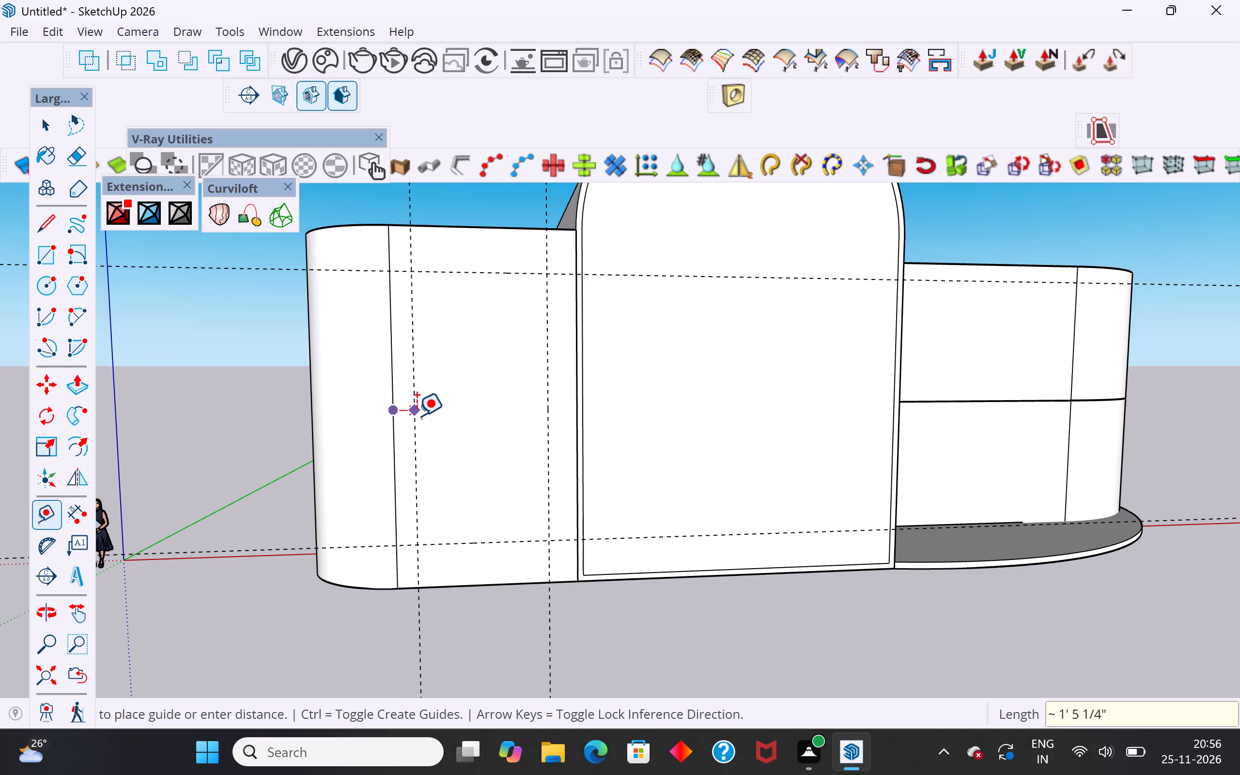
text(1')
key(Return)
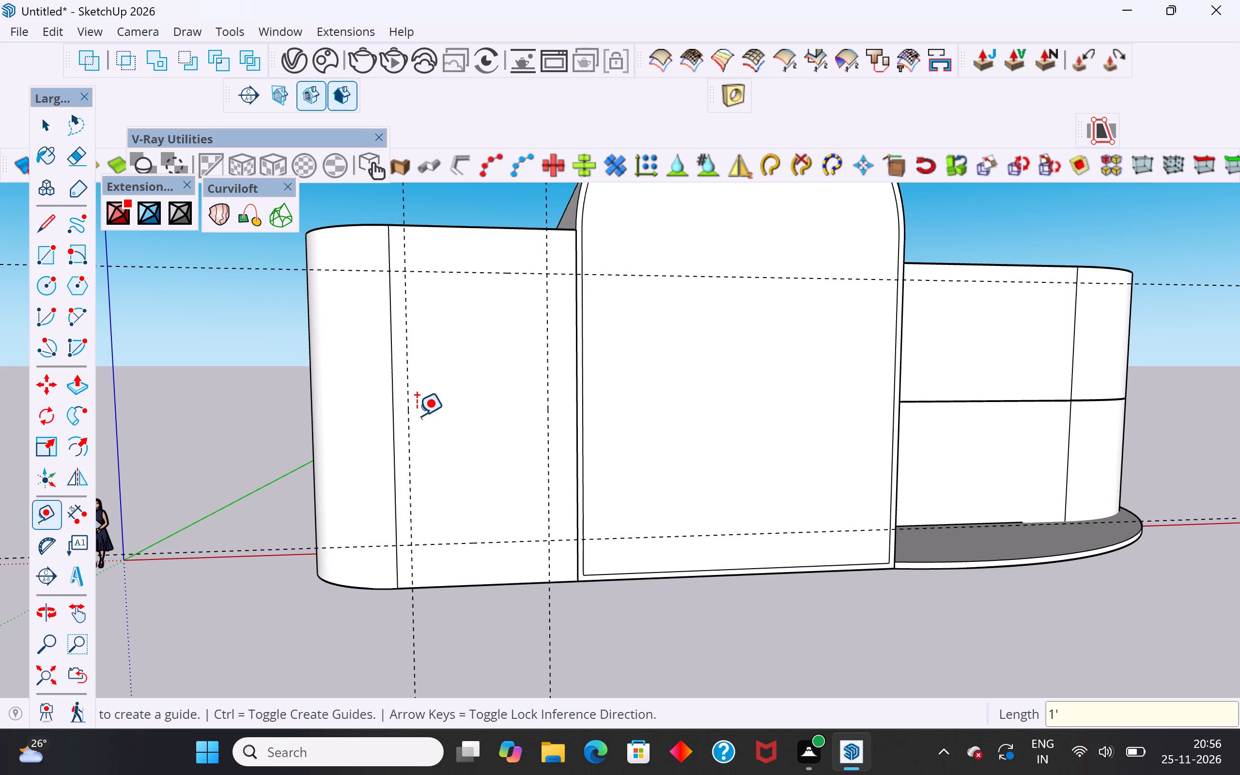
middle_drag(1018, 578, 1011, 578)
Open the small round-ended unit for editing and draw the opening's bottom edge along the lower guide between the two vertical guides.
click(51, 228)
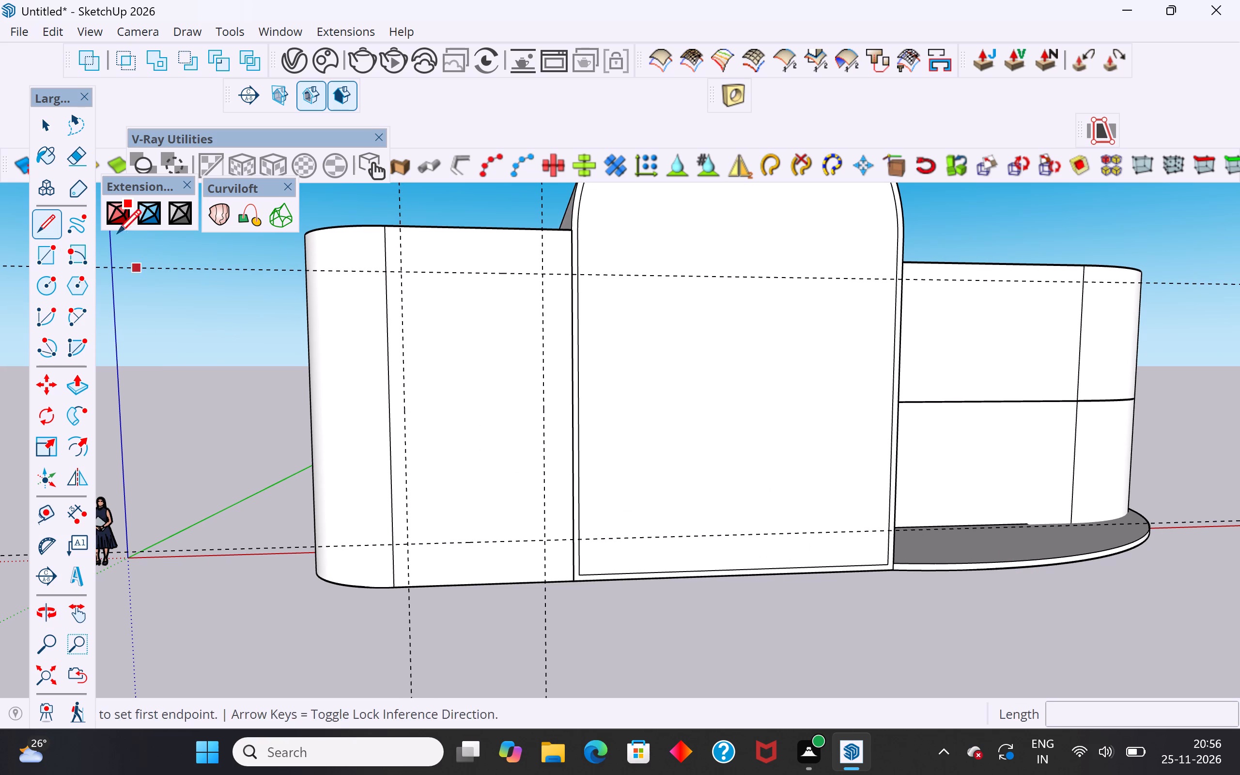
click(48, 130)
click(451, 387)
double_click(454, 384)
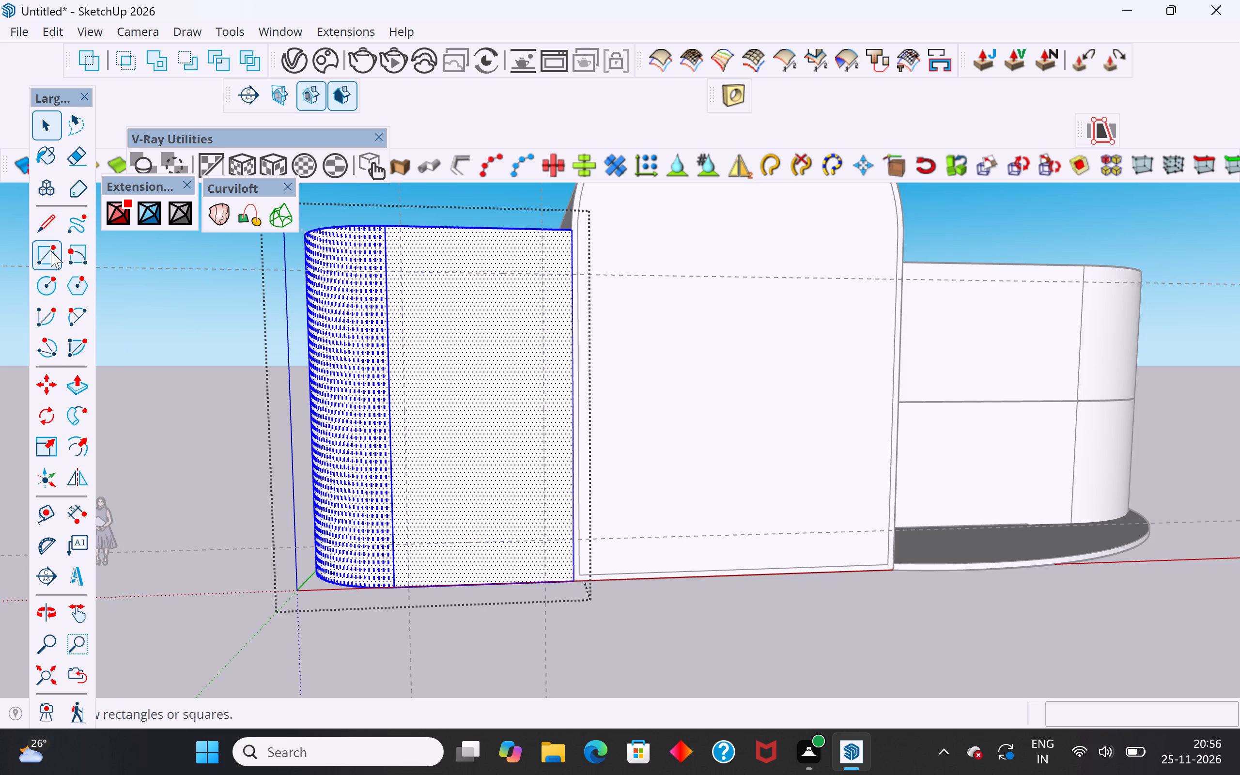
click(48, 226)
click(407, 541)
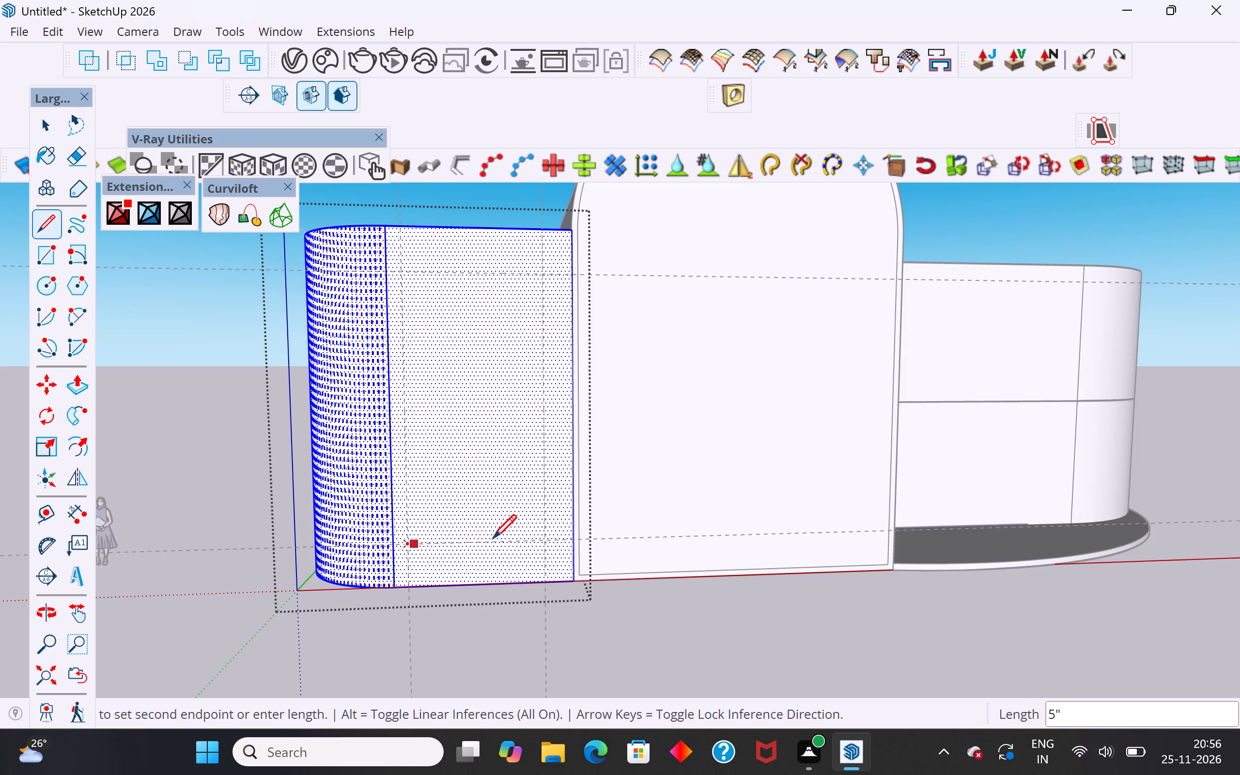
click(545, 536)
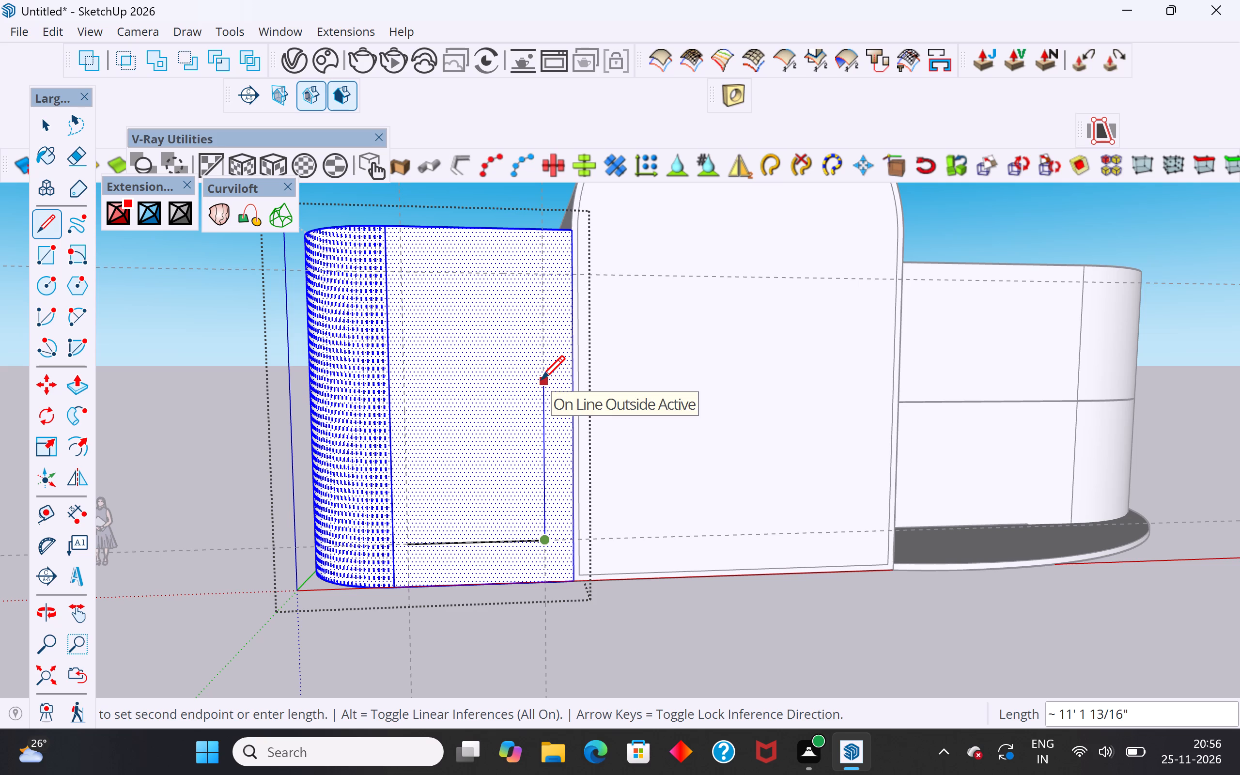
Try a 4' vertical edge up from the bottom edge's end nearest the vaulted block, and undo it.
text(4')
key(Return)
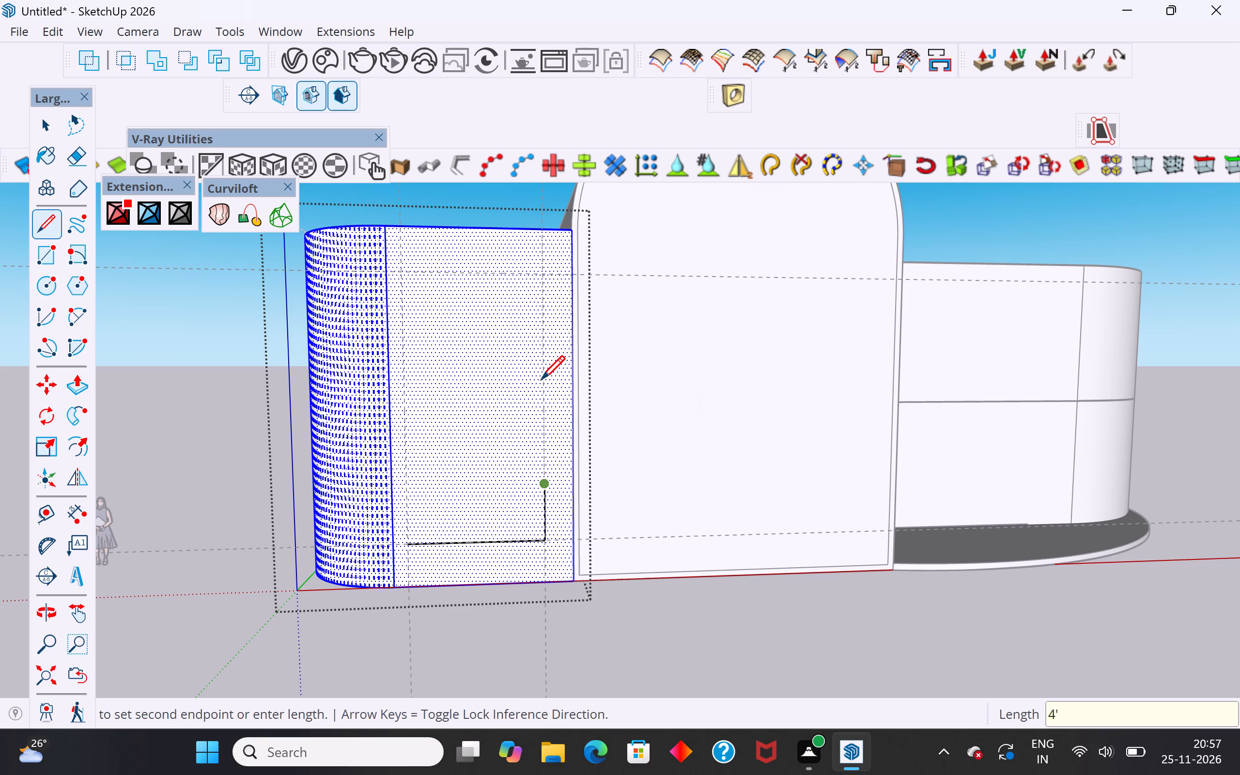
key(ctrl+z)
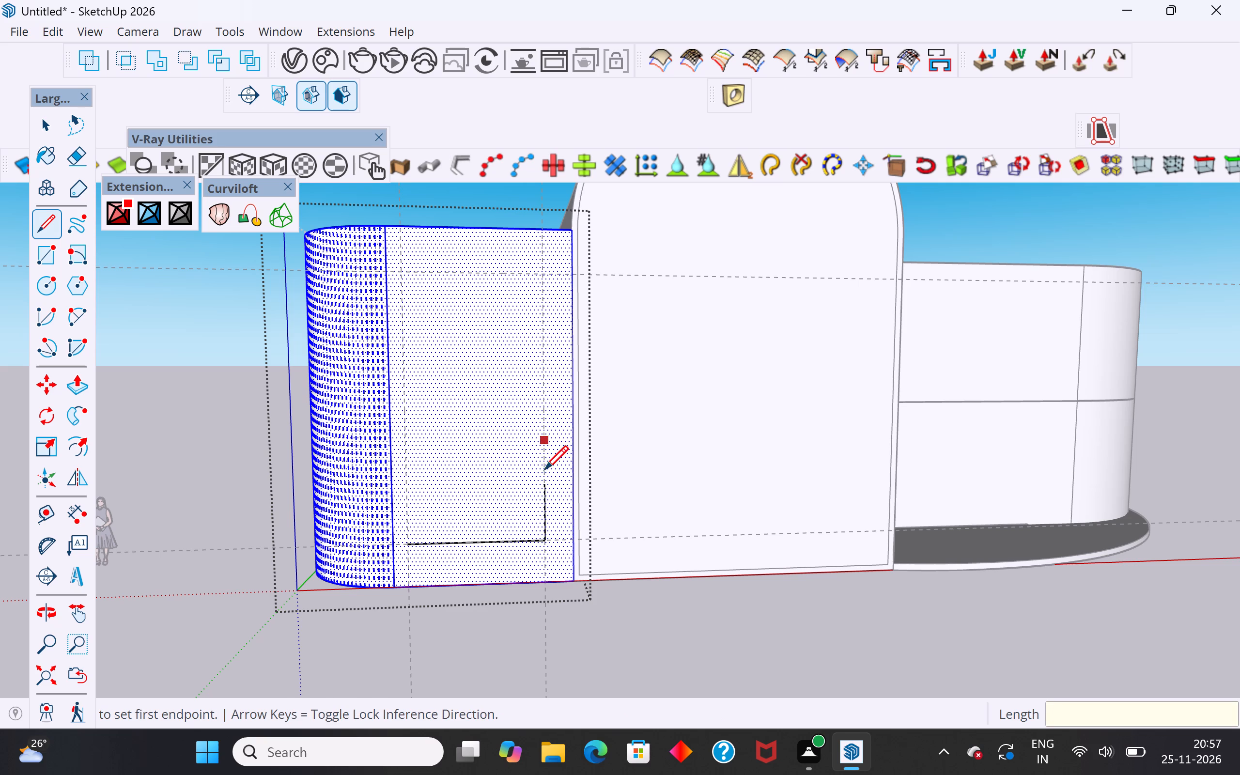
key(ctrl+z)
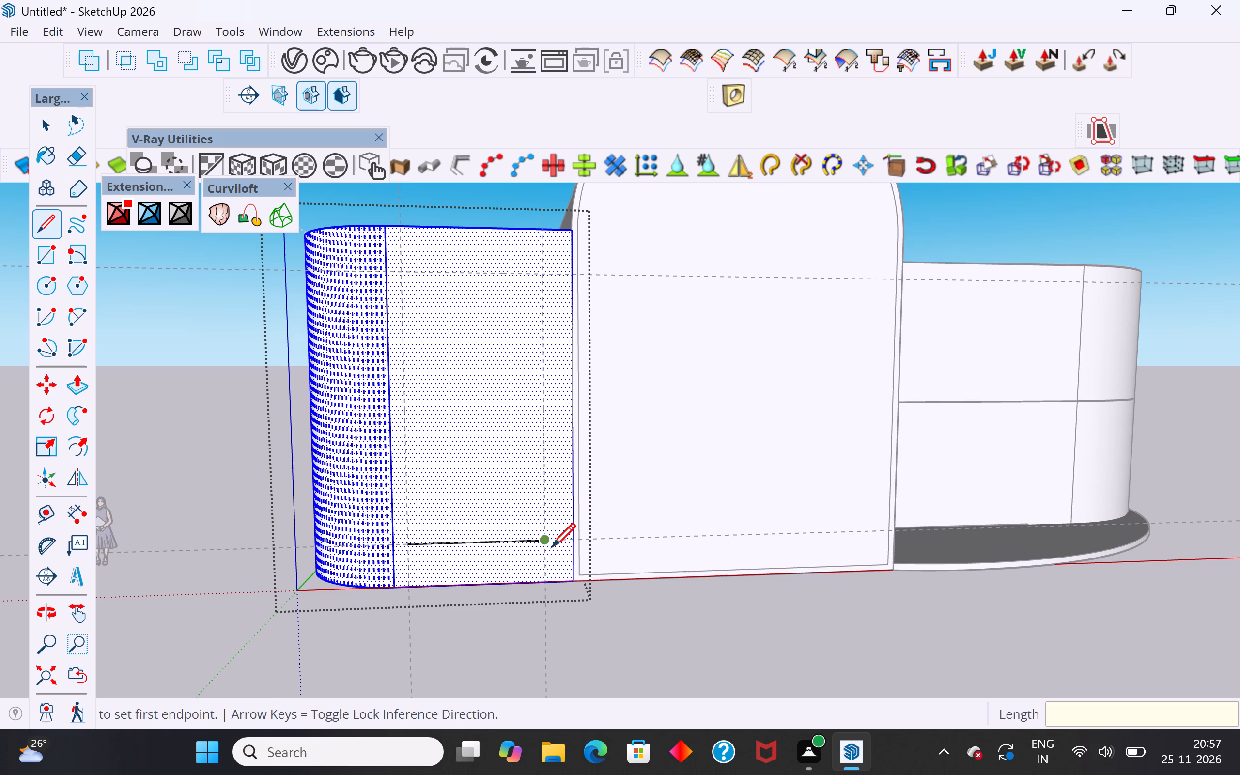
Draw a 12' vertical edge up from each end of the opening's bottom edge.
click(545, 546)
text(12')
key(Return)
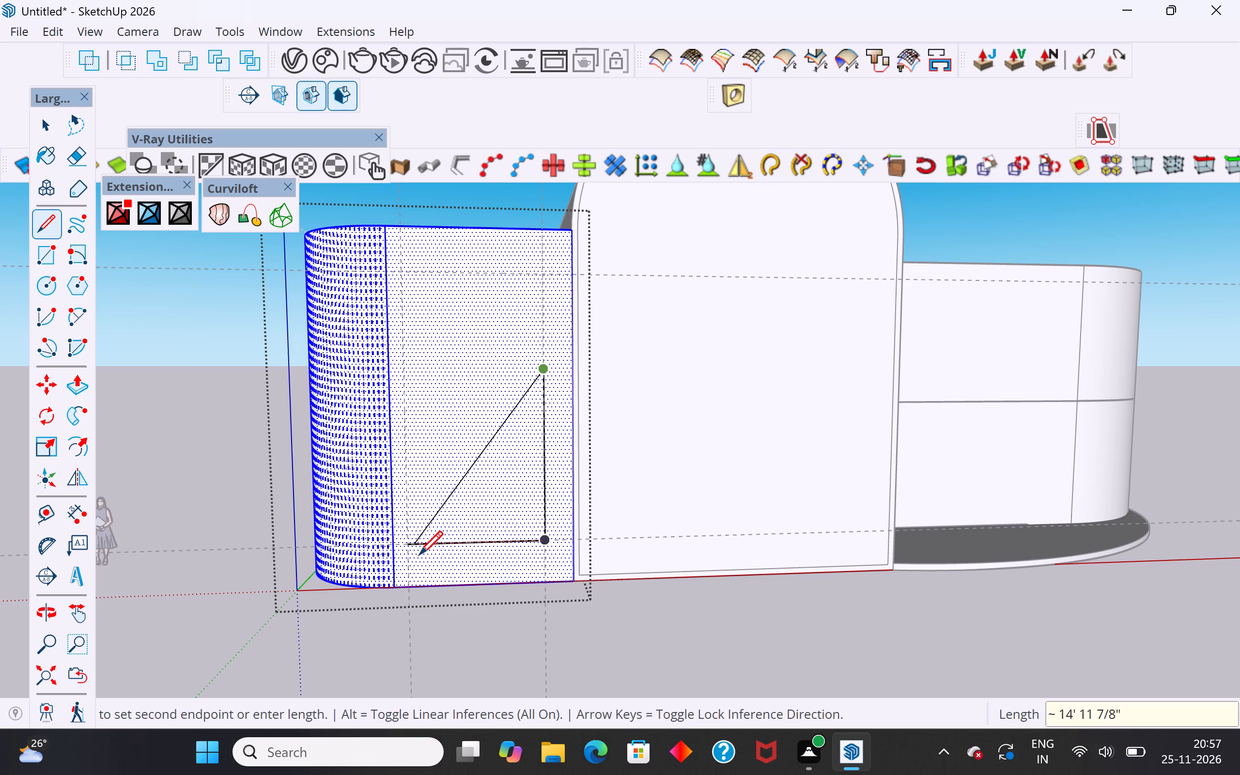
click(56, 130)
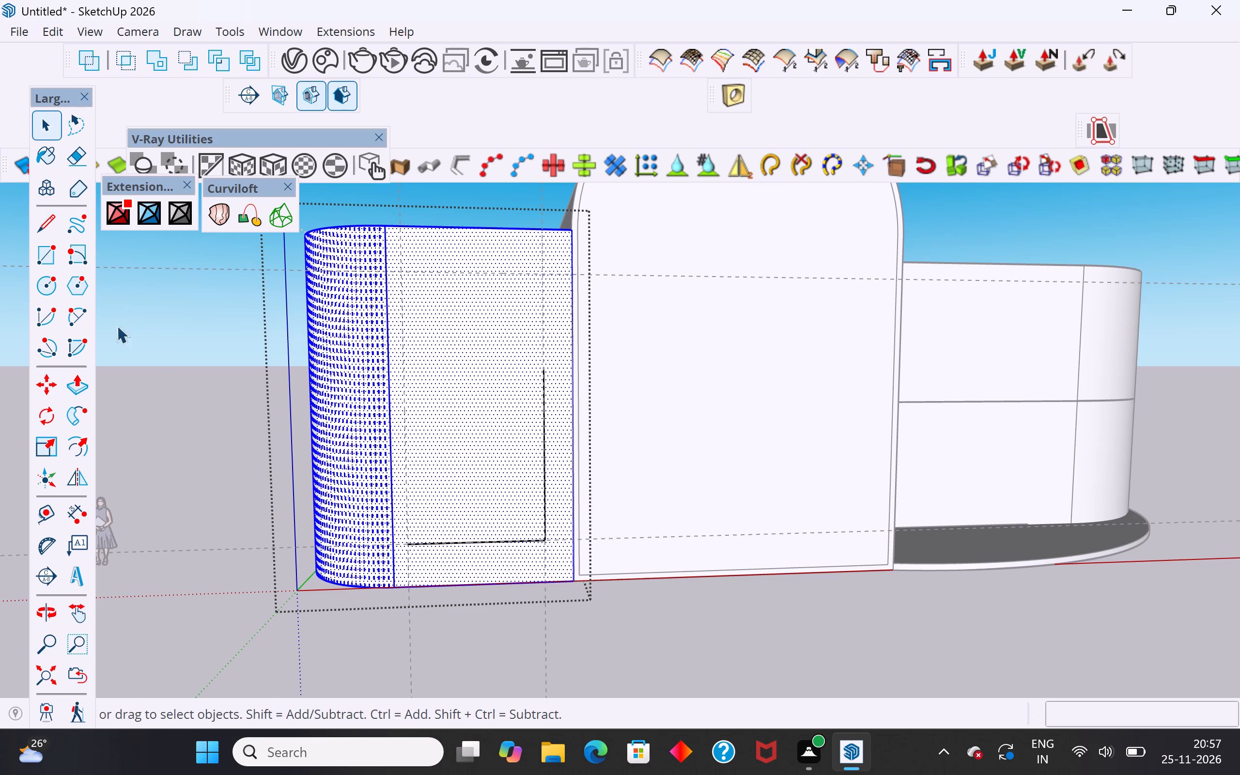
click(51, 226)
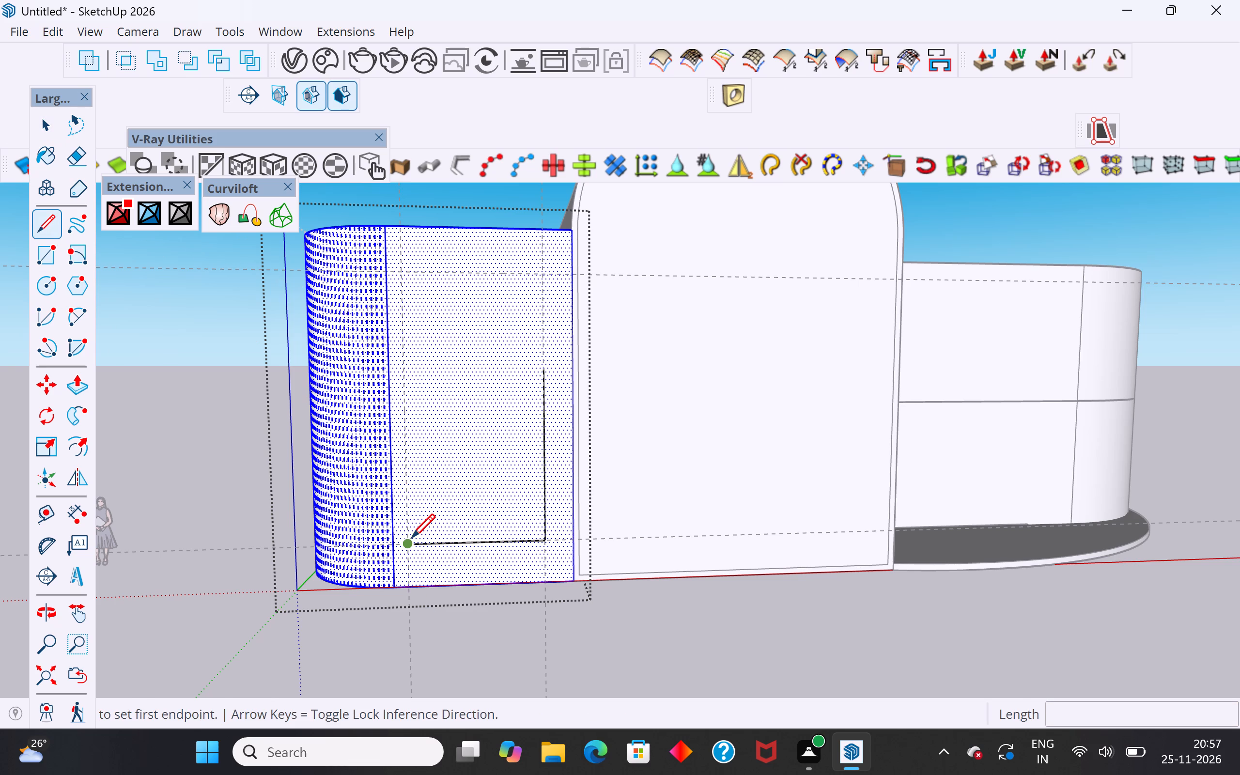
click(411, 540)
text(12')
key(Return)
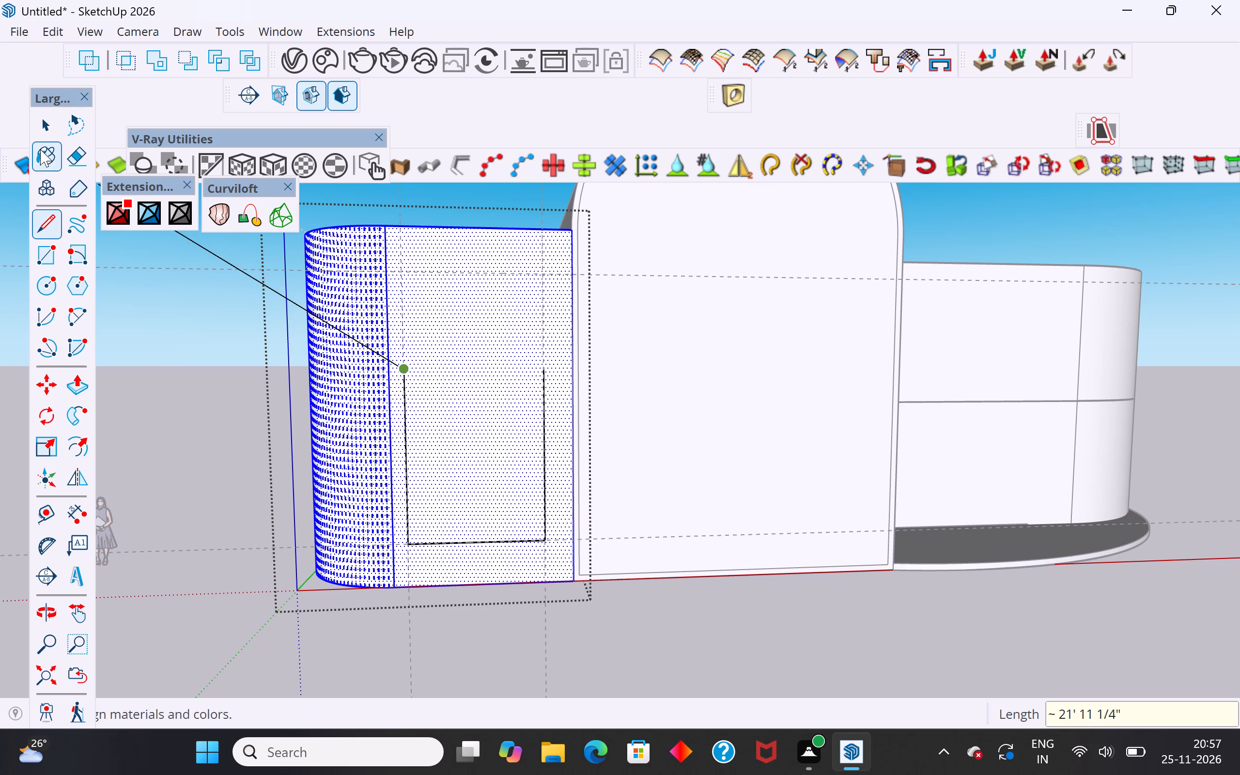
click(41, 128)
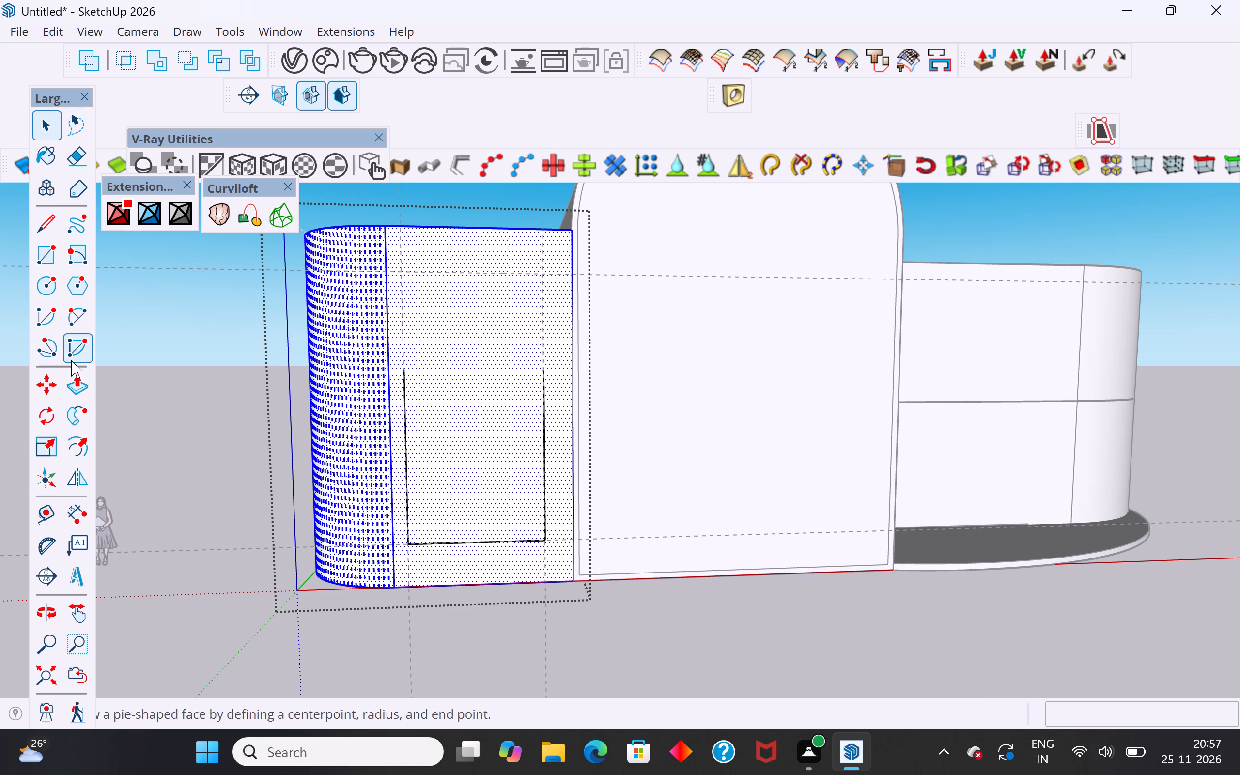
Close the top of the opening outline with a half-circle arc of 4' 8 1/2" bulge between the two vertical edges.
drag(69, 316, 78, 323)
click(403, 373)
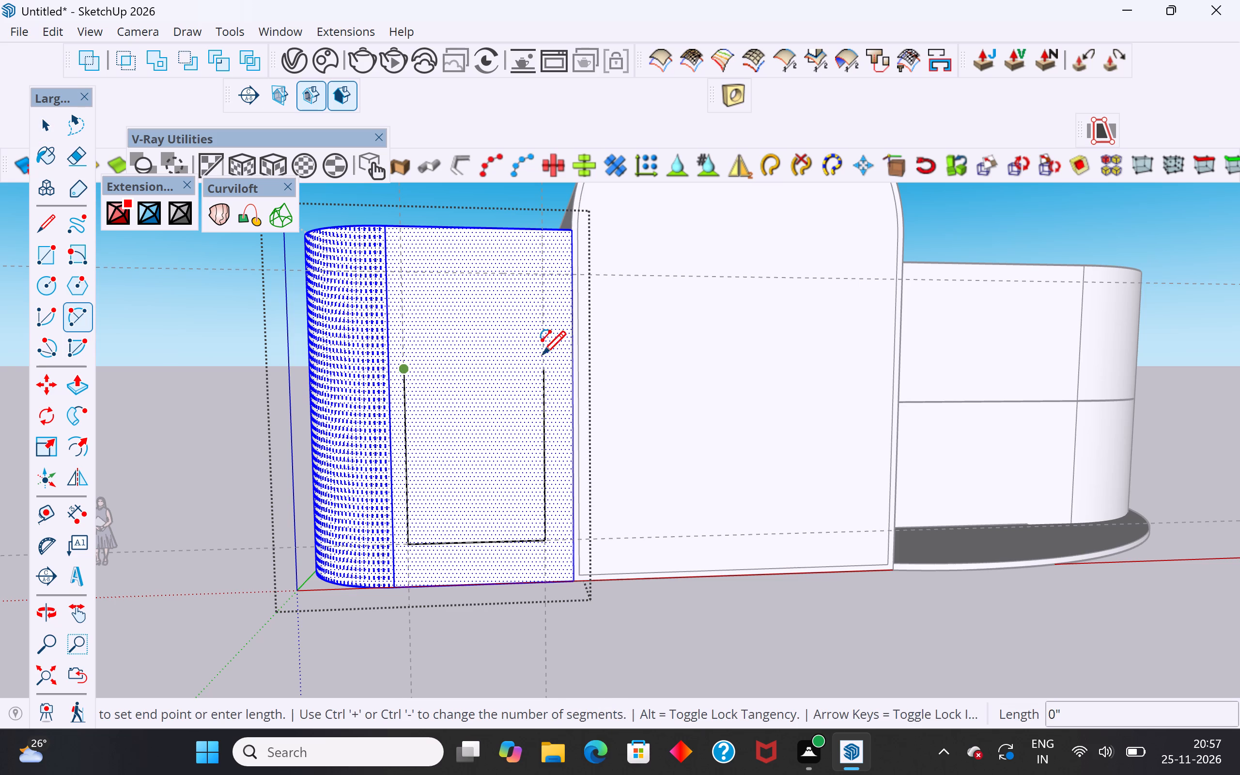
click(543, 367)
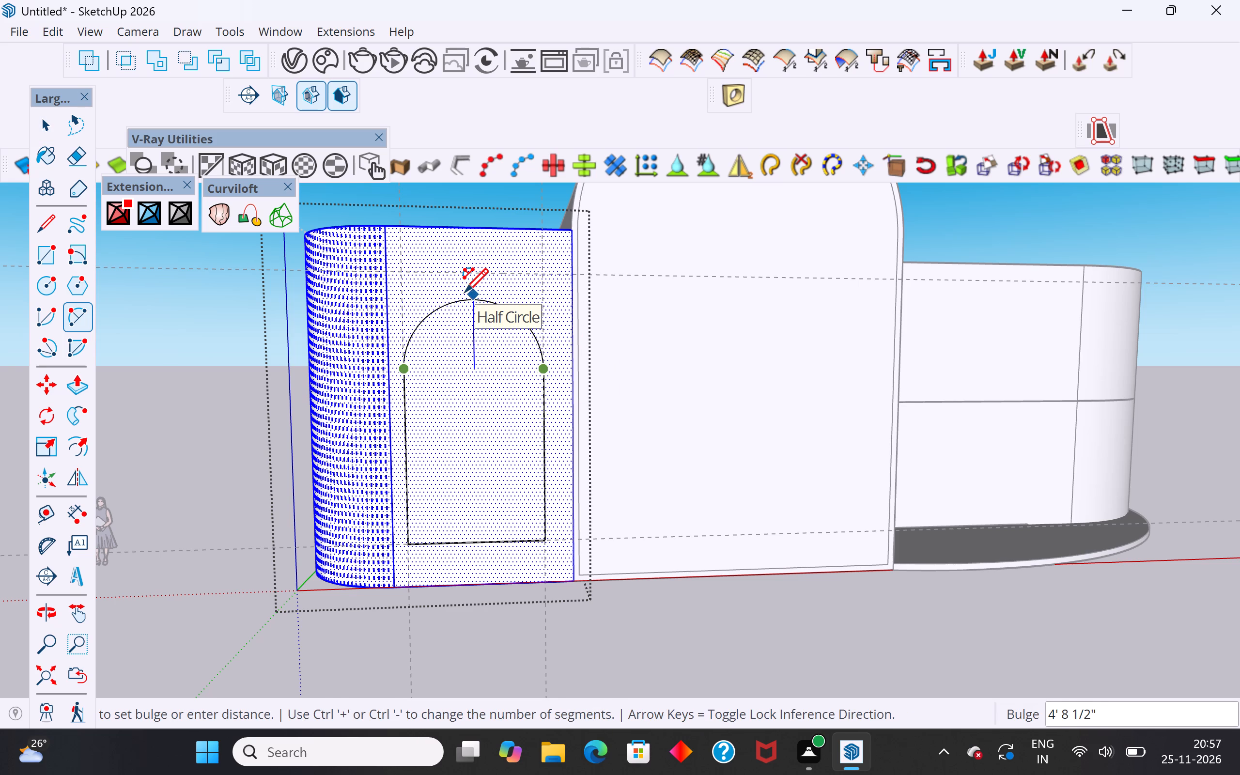
click(465, 294)
click(42, 120)
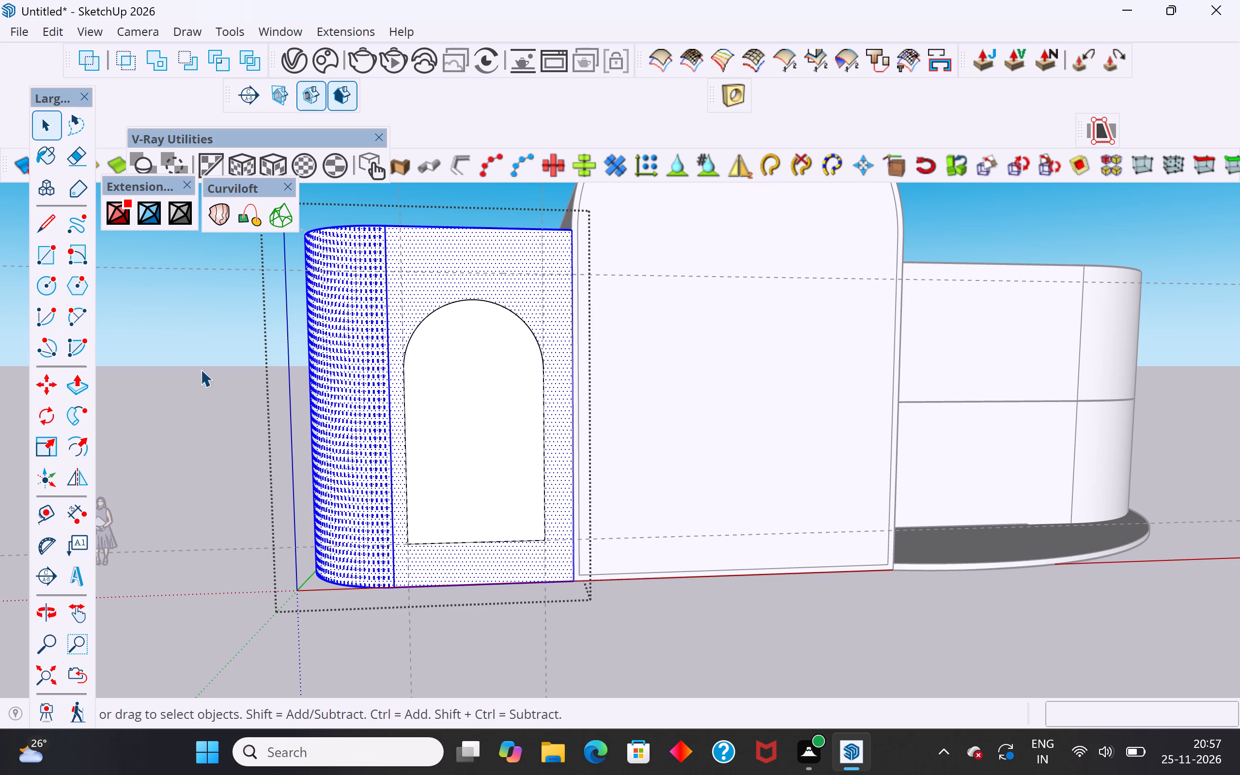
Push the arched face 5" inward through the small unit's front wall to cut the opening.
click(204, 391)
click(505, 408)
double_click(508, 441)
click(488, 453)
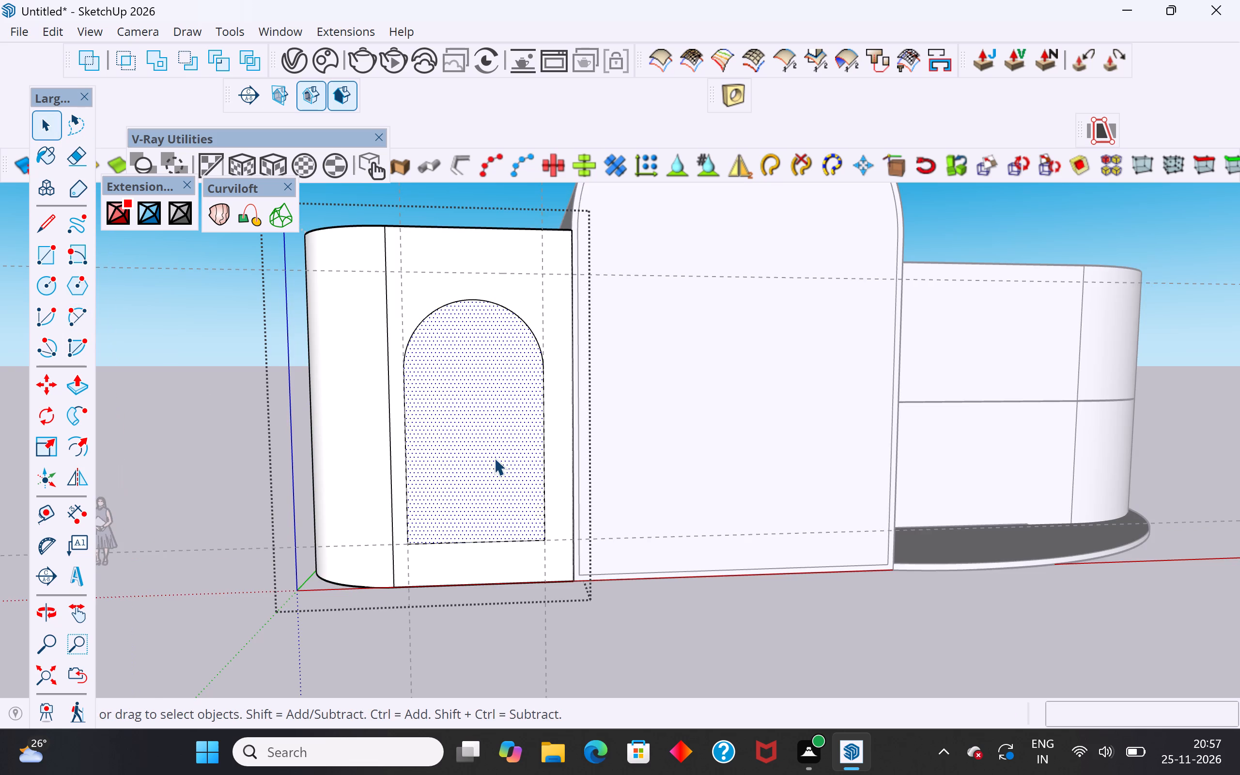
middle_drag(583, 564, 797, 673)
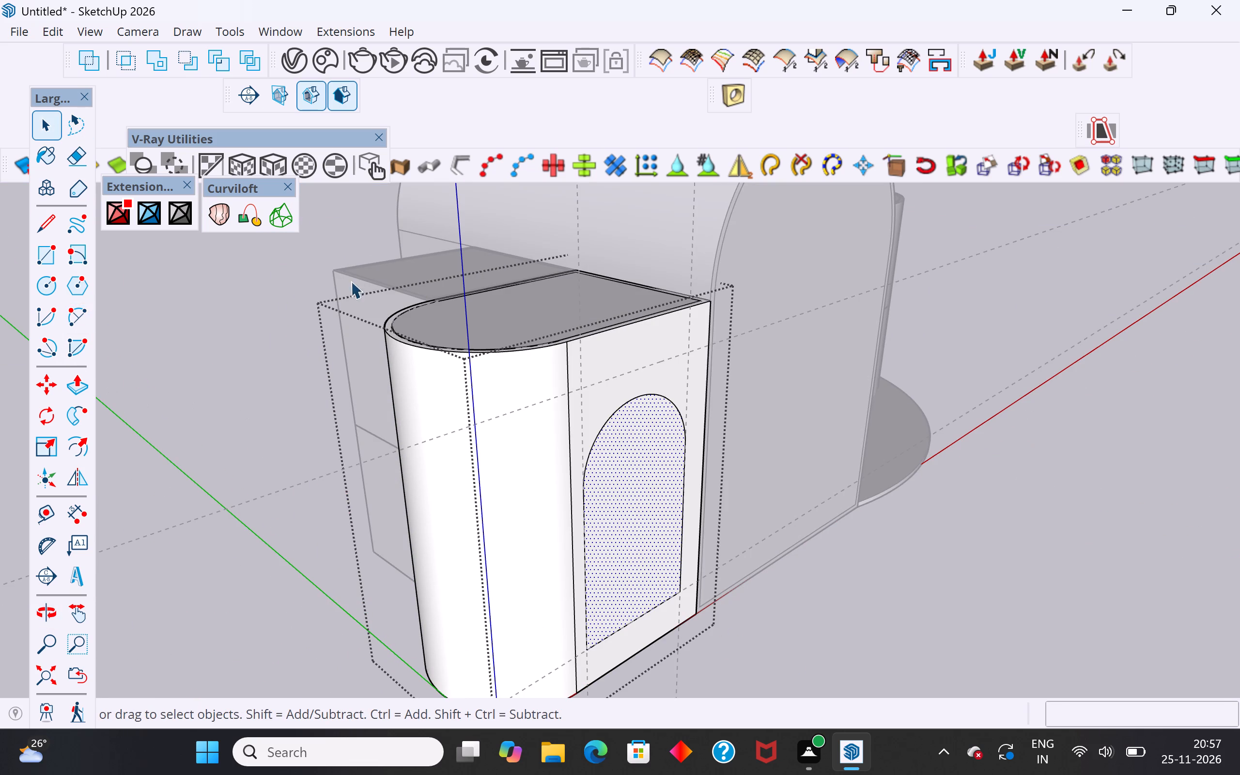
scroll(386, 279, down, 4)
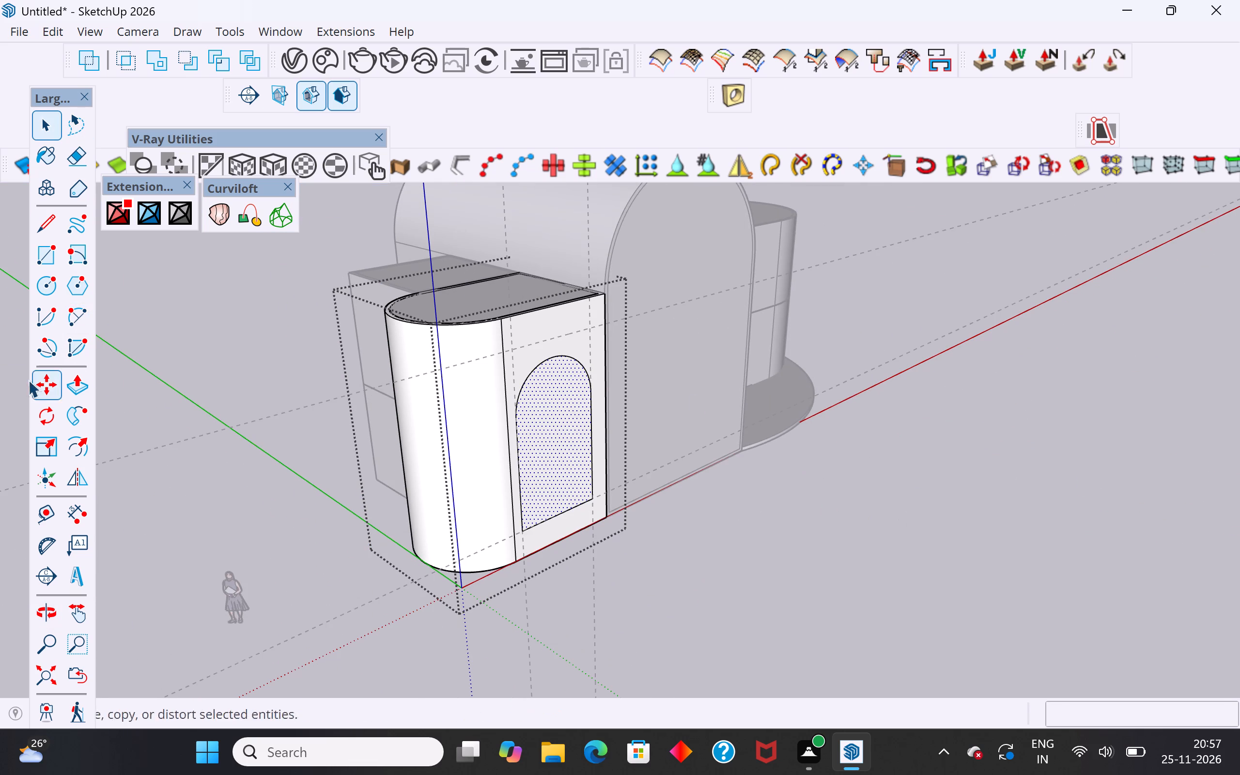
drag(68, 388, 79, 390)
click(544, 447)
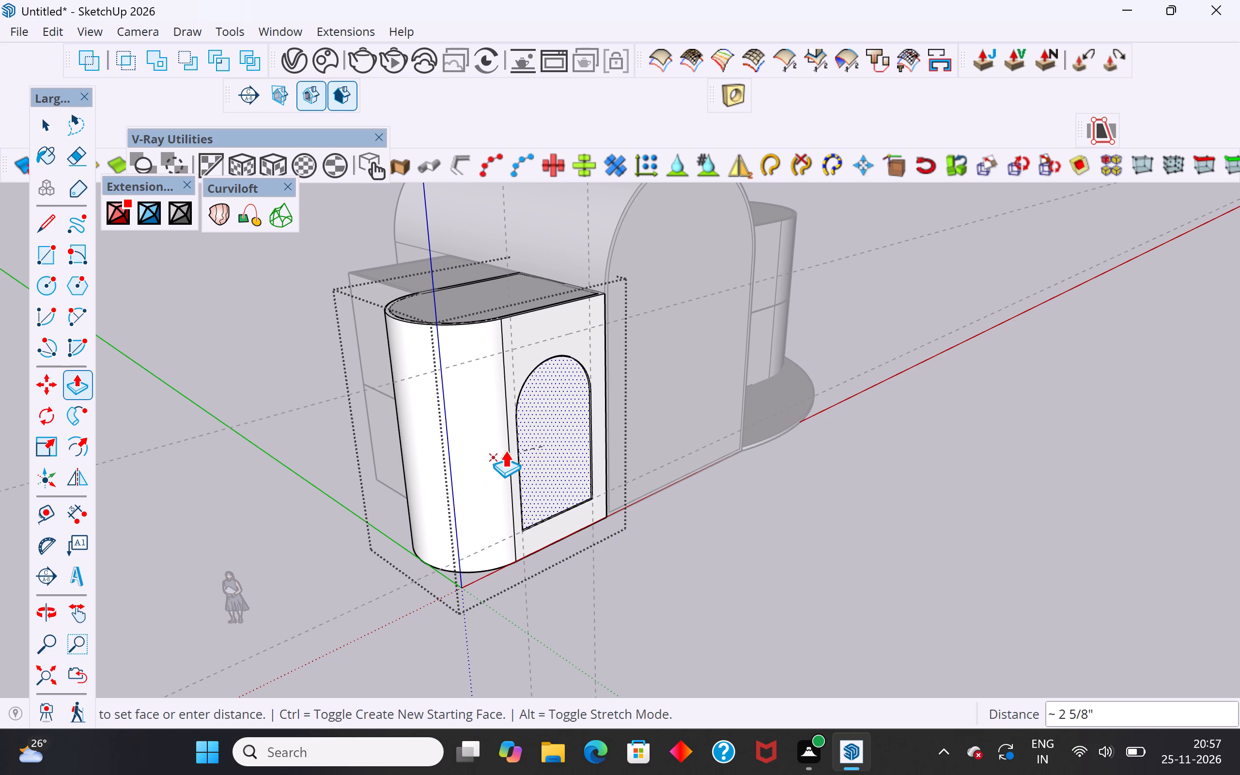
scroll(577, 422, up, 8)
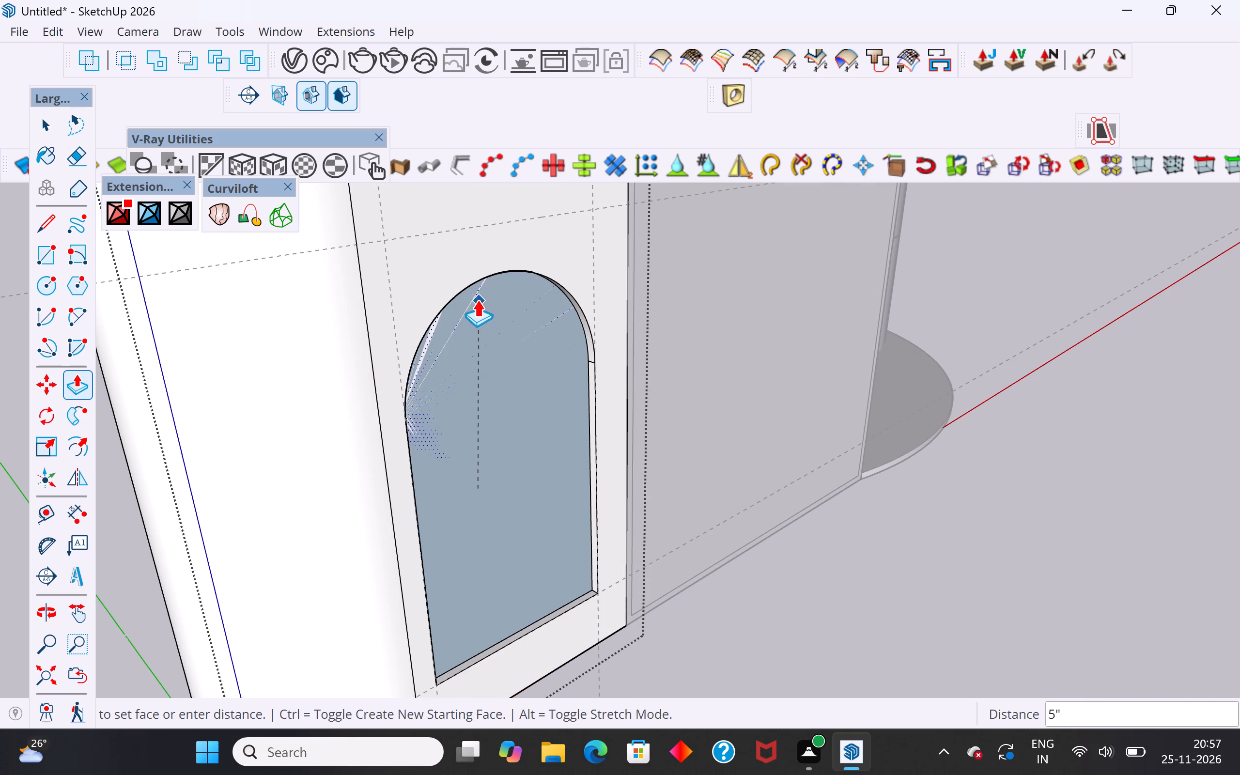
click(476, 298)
Leave the small unit's editing mode and examine the arched opening and whole building from the front, above and the sides.
scroll(458, 463, down, 5)
middle_drag(731, 546, 541, 504)
scroll(591, 627, down, 5)
middle_drag(655, 576, 599, 544)
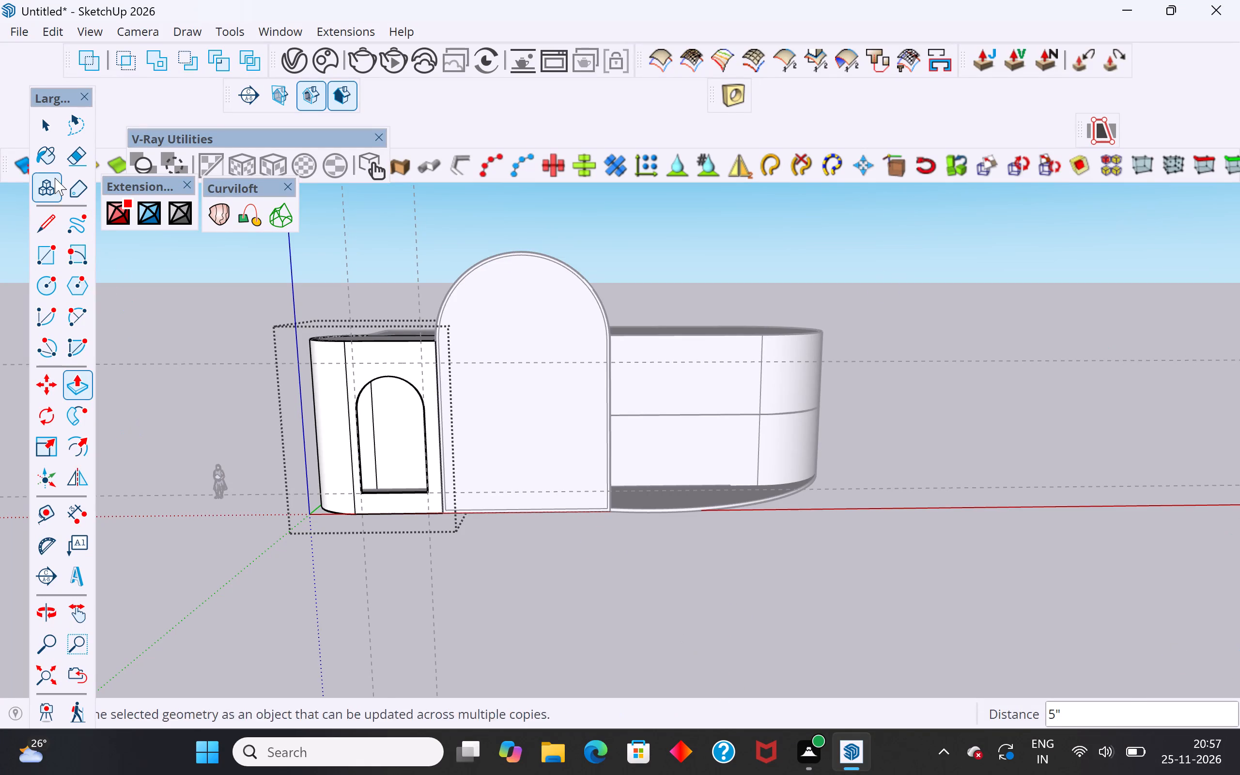
click(46, 124)
click(225, 400)
scroll(286, 538, down, 4)
middle_drag(568, 608, 588, 734)
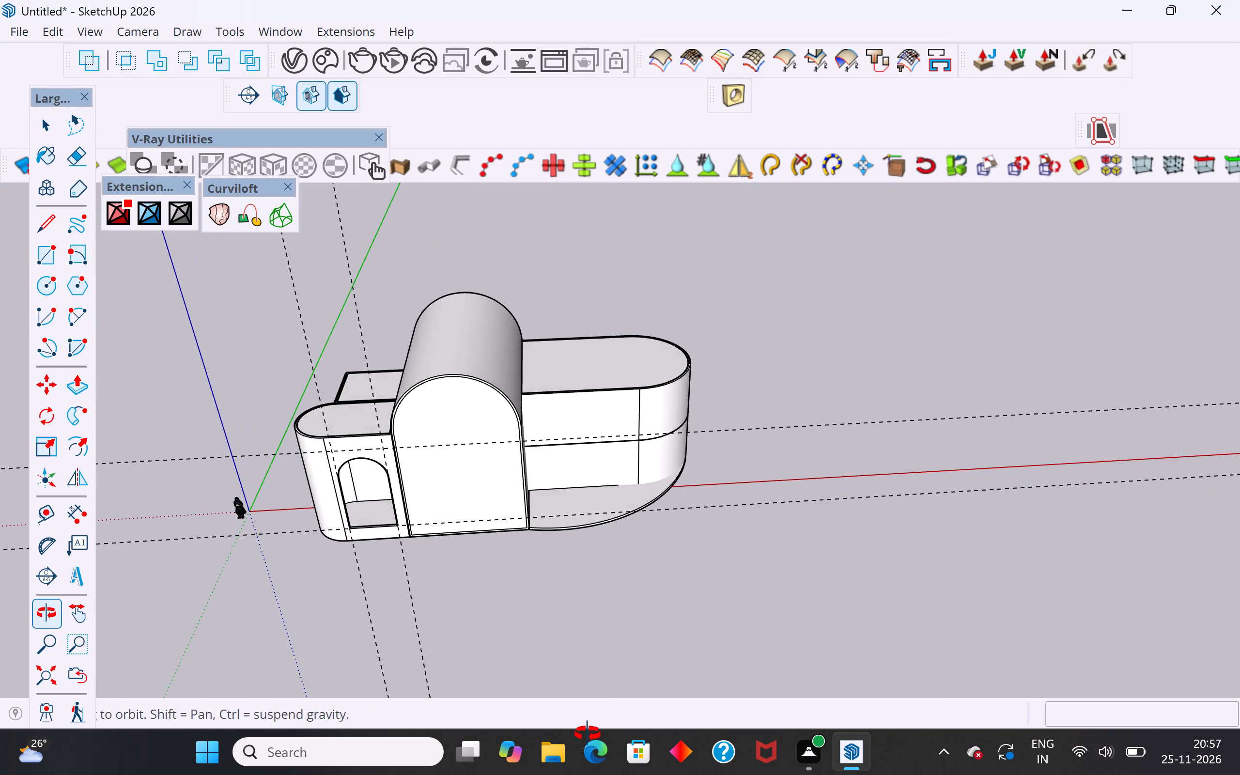
middle_drag(588, 734, 588, 733)
middle_drag(470, 589, 256, 459)
click(531, 595)
middle_drag(444, 486, 701, 475)
scroll(393, 449, up, 2)
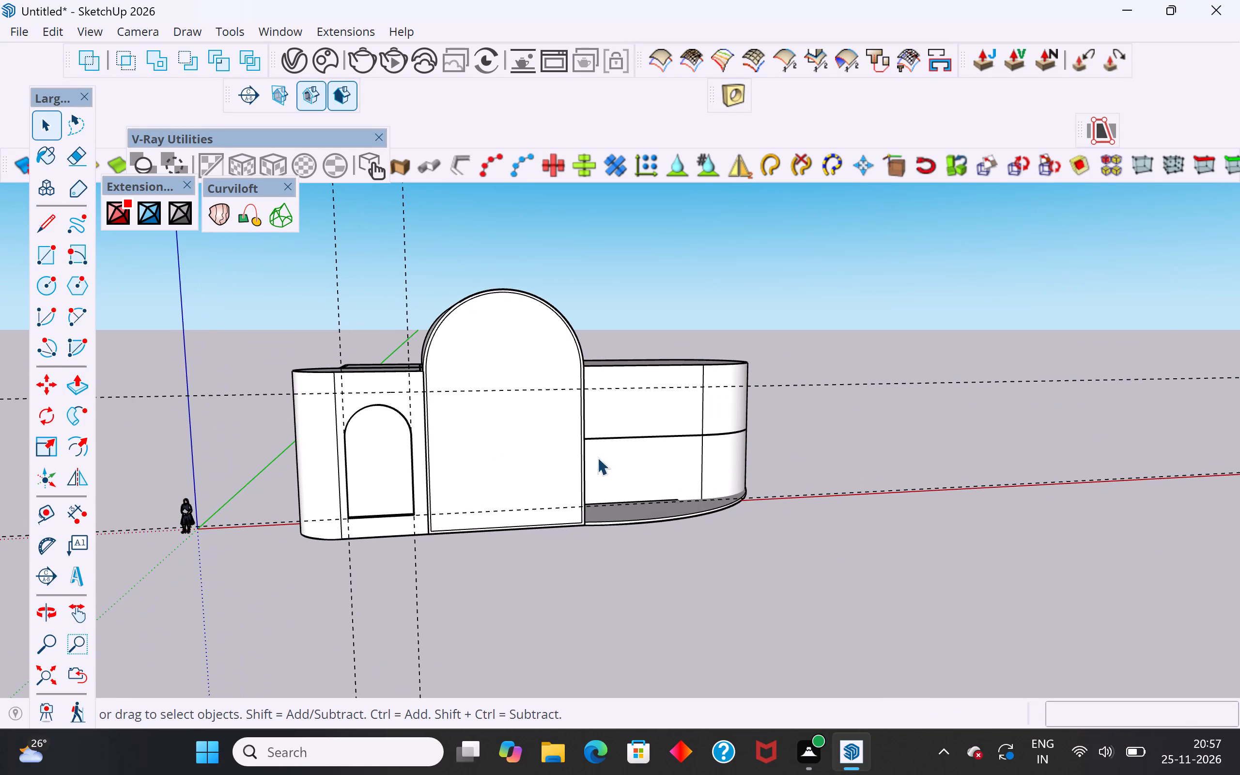
middle_drag(602, 461, 608, 495)
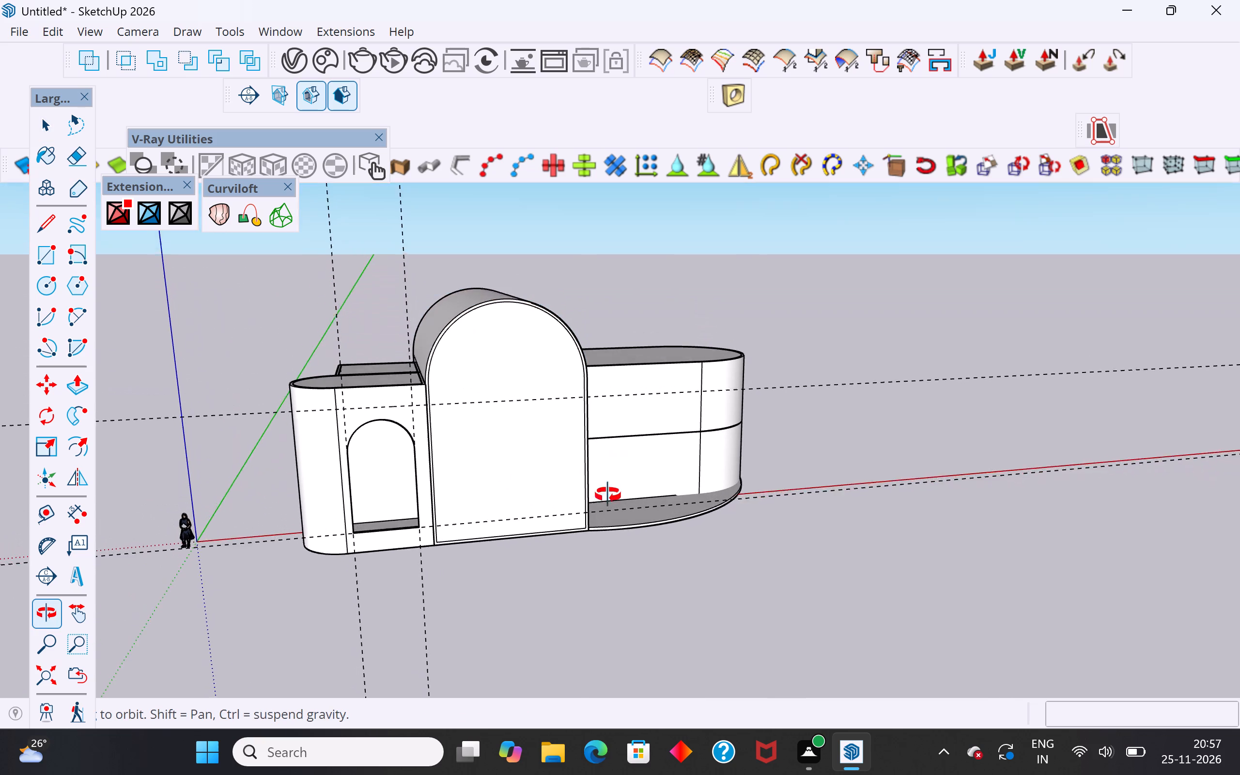
middle_drag(608, 495, 579, 501)
middle_drag(614, 476, 590, 473)
click(558, 442)
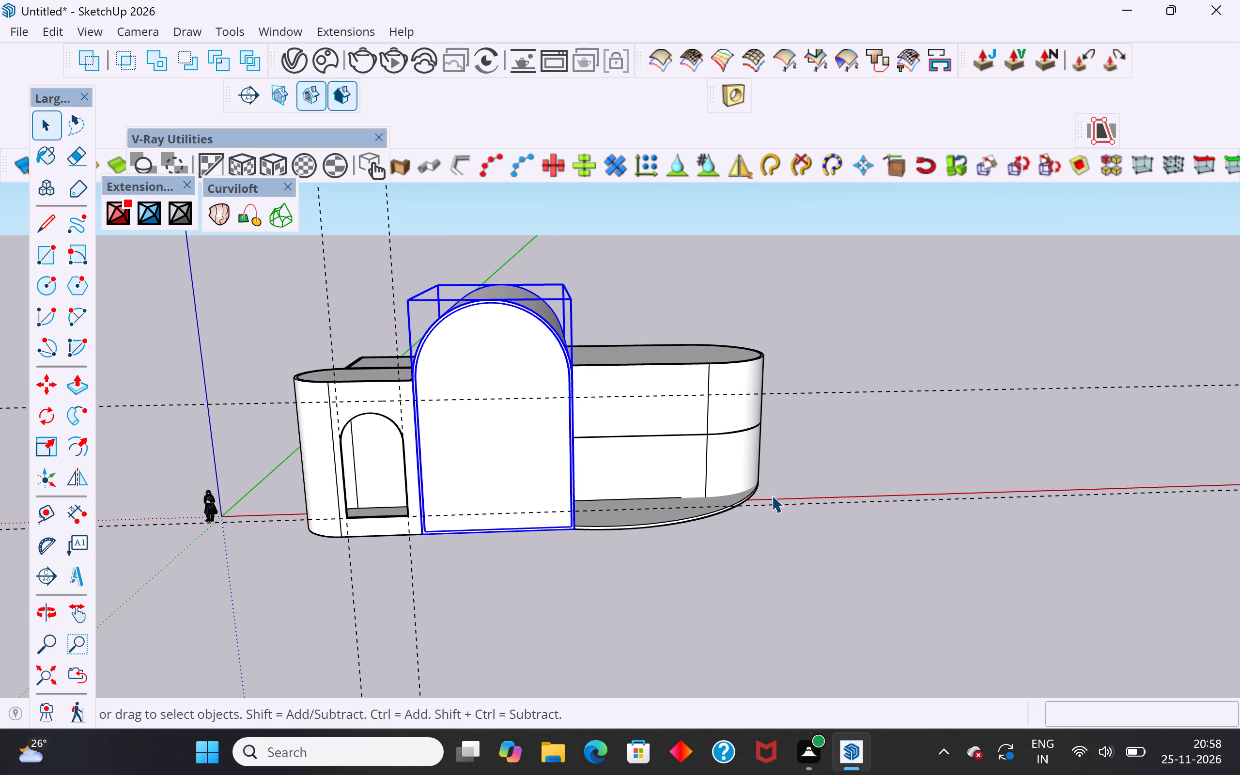
scroll(415, 428, up, 1)
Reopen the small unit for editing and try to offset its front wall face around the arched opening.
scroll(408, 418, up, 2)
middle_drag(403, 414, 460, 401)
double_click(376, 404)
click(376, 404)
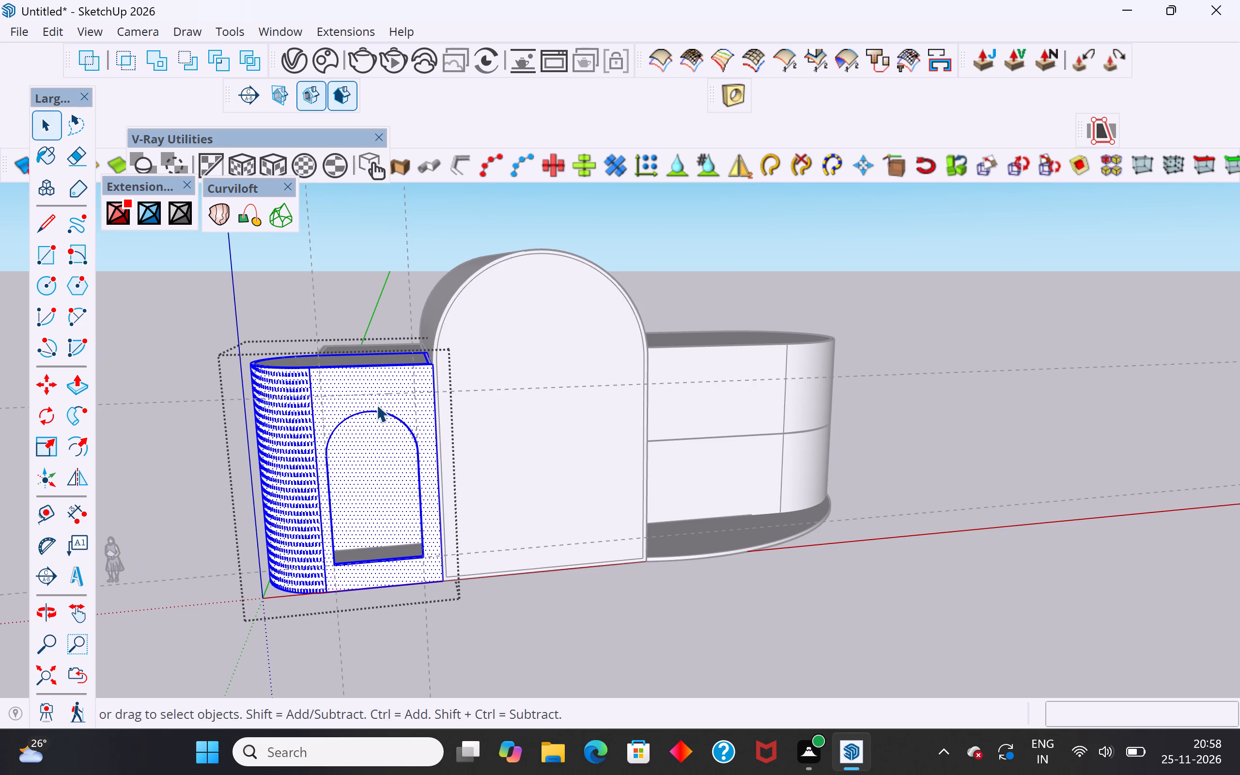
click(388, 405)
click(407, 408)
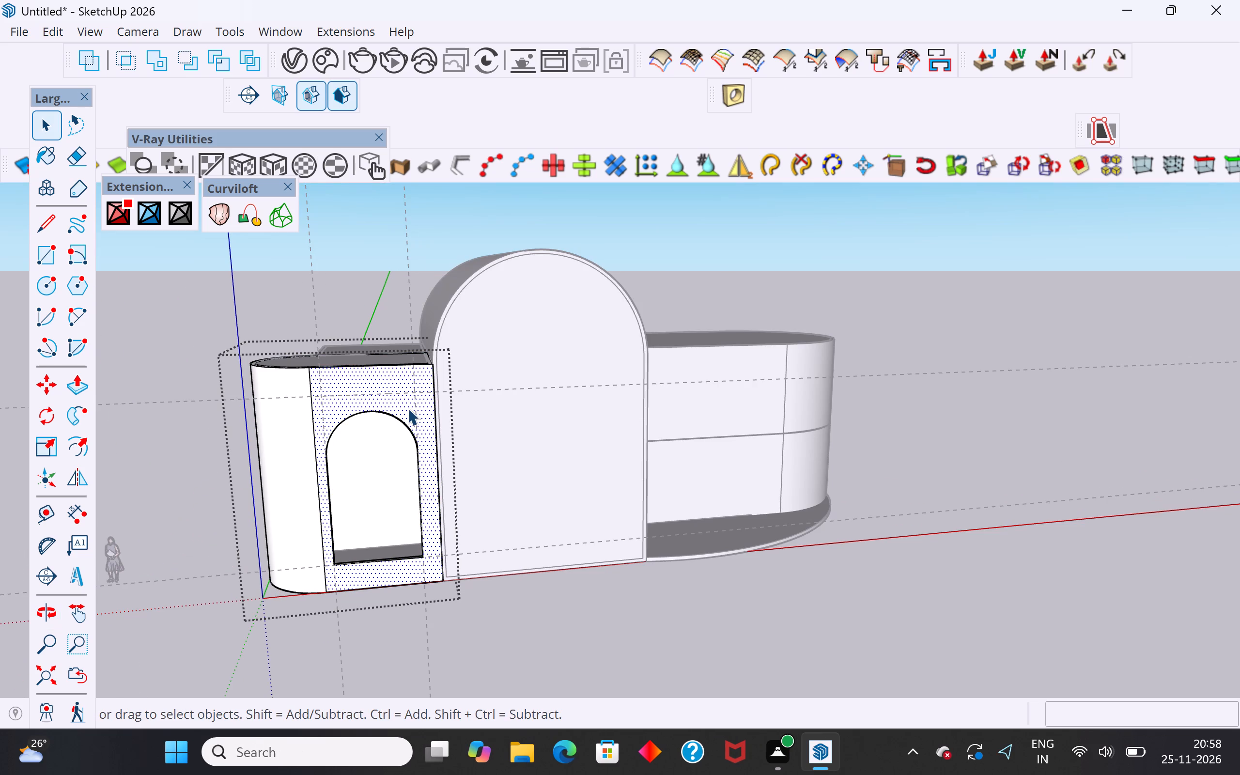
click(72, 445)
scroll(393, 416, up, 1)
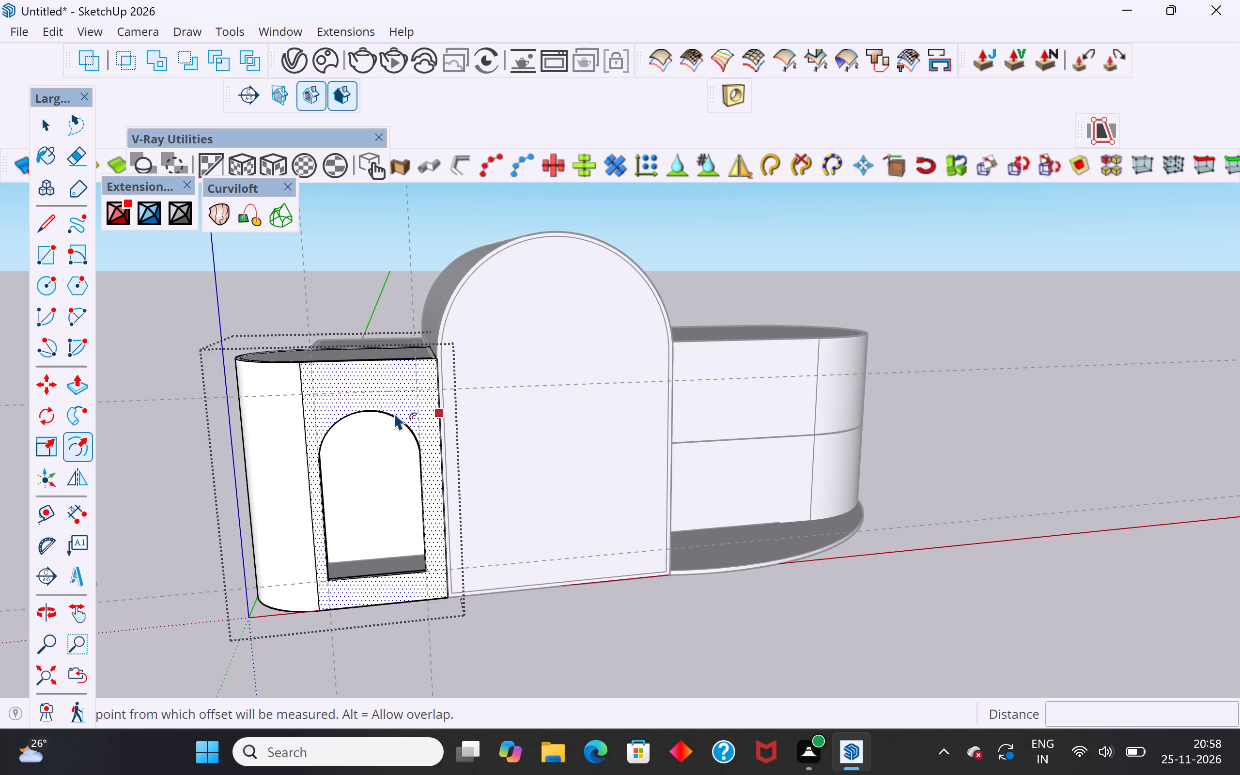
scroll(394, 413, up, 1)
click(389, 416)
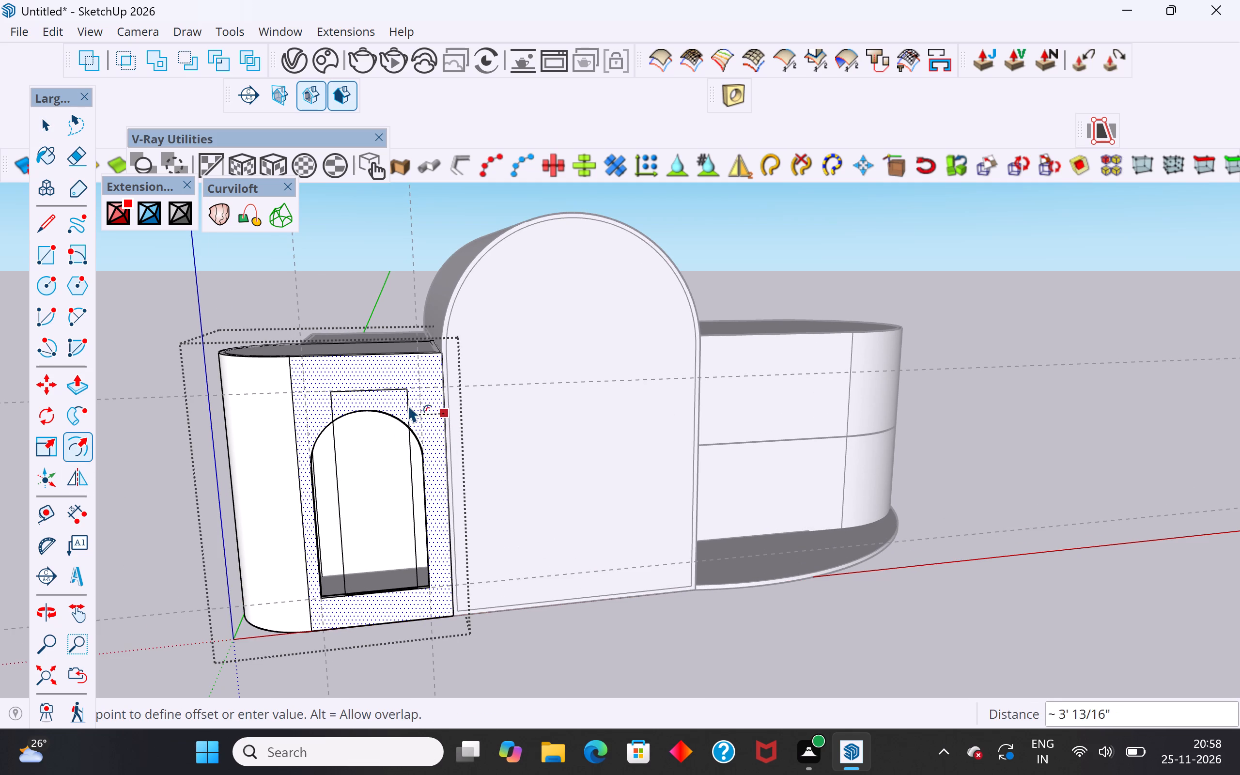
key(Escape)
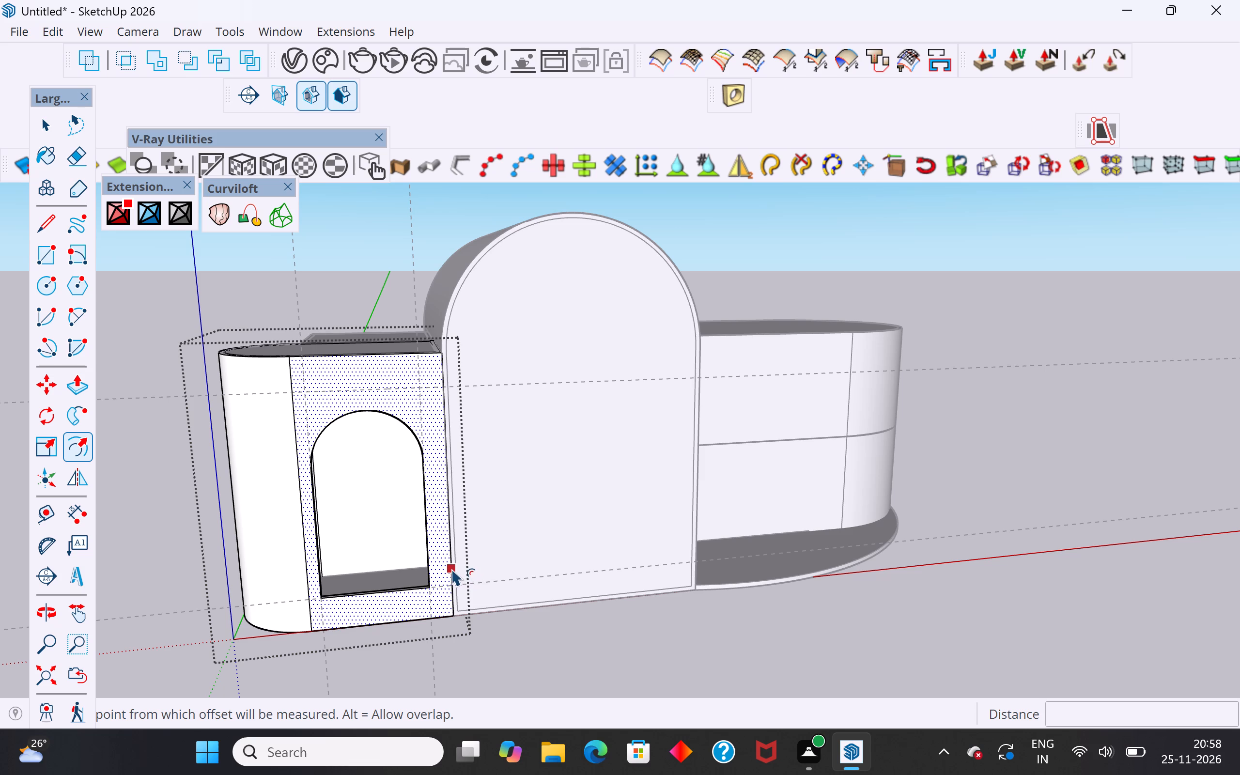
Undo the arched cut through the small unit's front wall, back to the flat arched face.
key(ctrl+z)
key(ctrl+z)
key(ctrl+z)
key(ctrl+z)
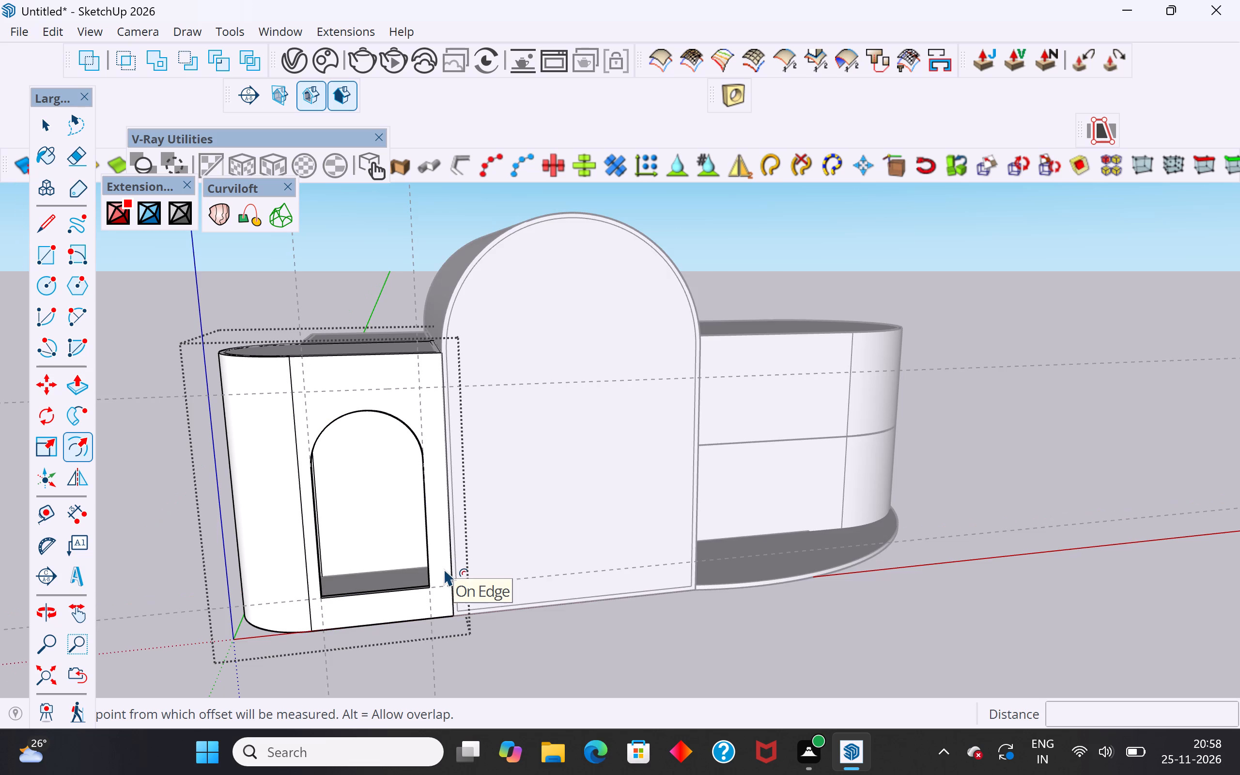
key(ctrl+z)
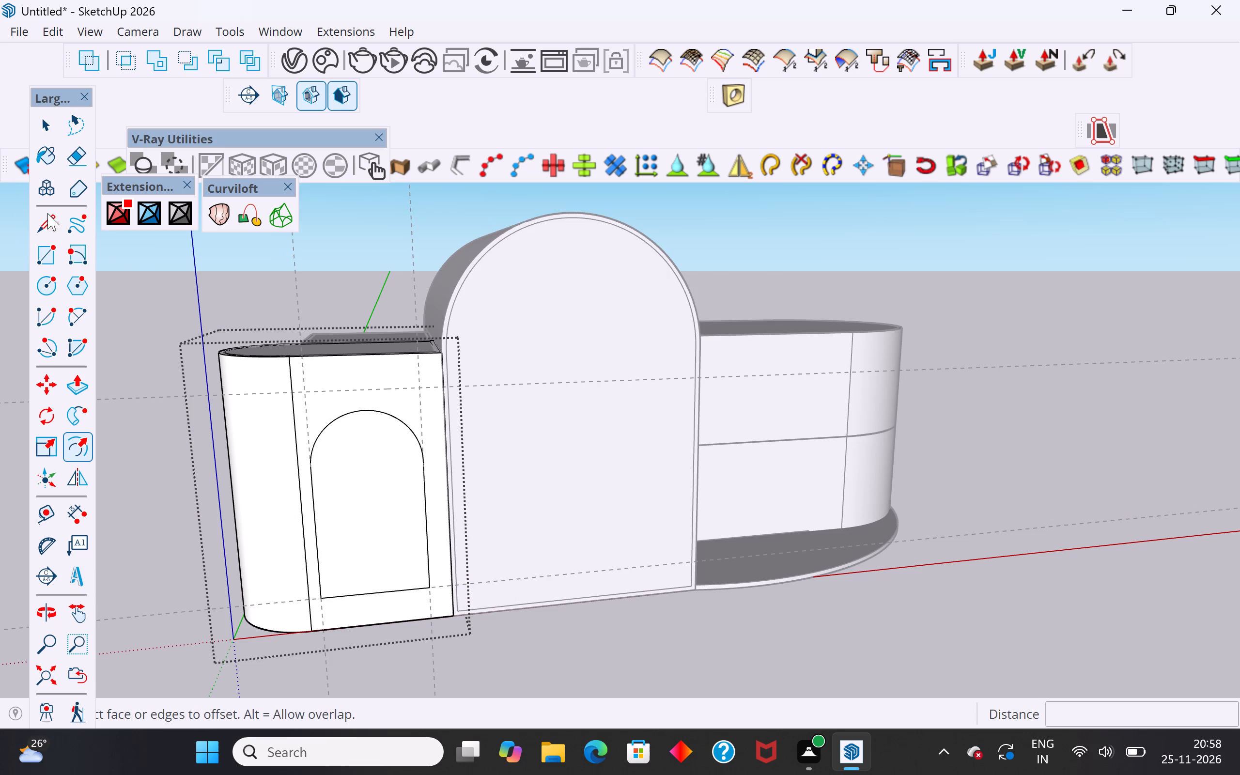
Offset the arched face's outline outward by about 1' 3 3/8" on the small unit's front wall.
click(384, 419)
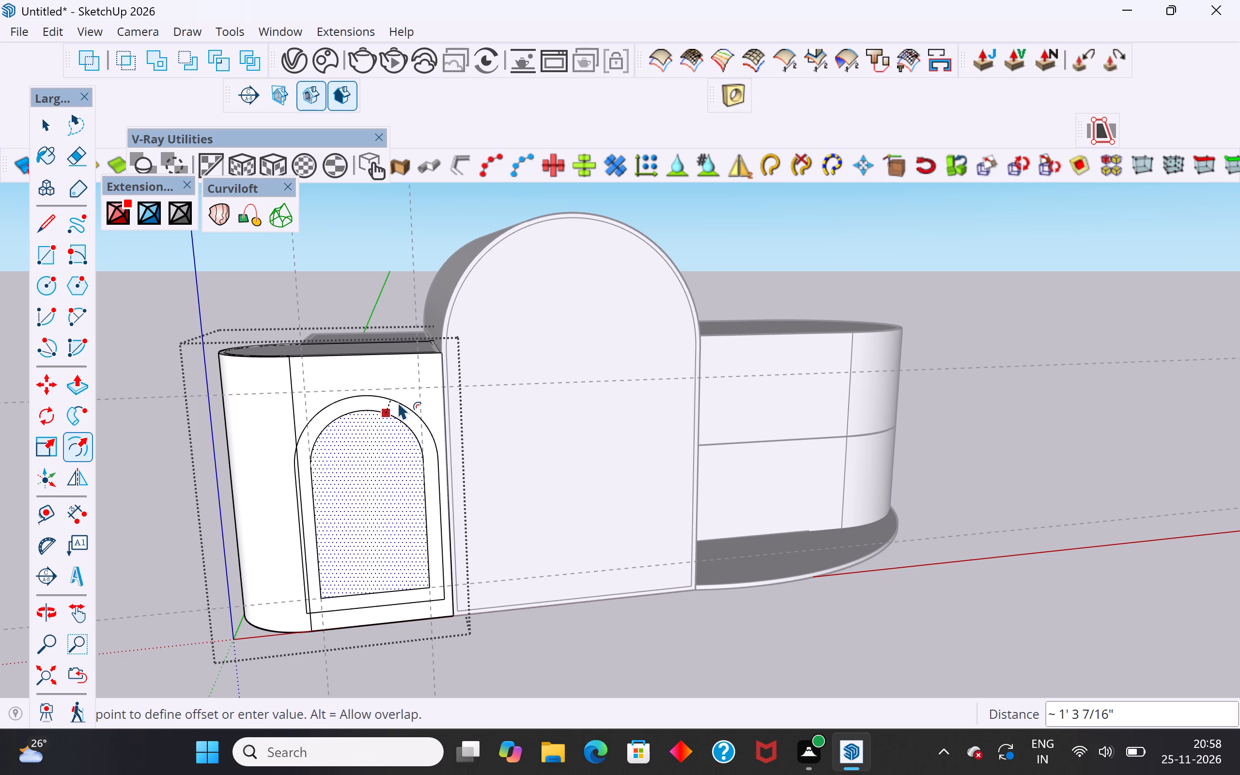
scroll(398, 402, up, 1)
click(398, 402)
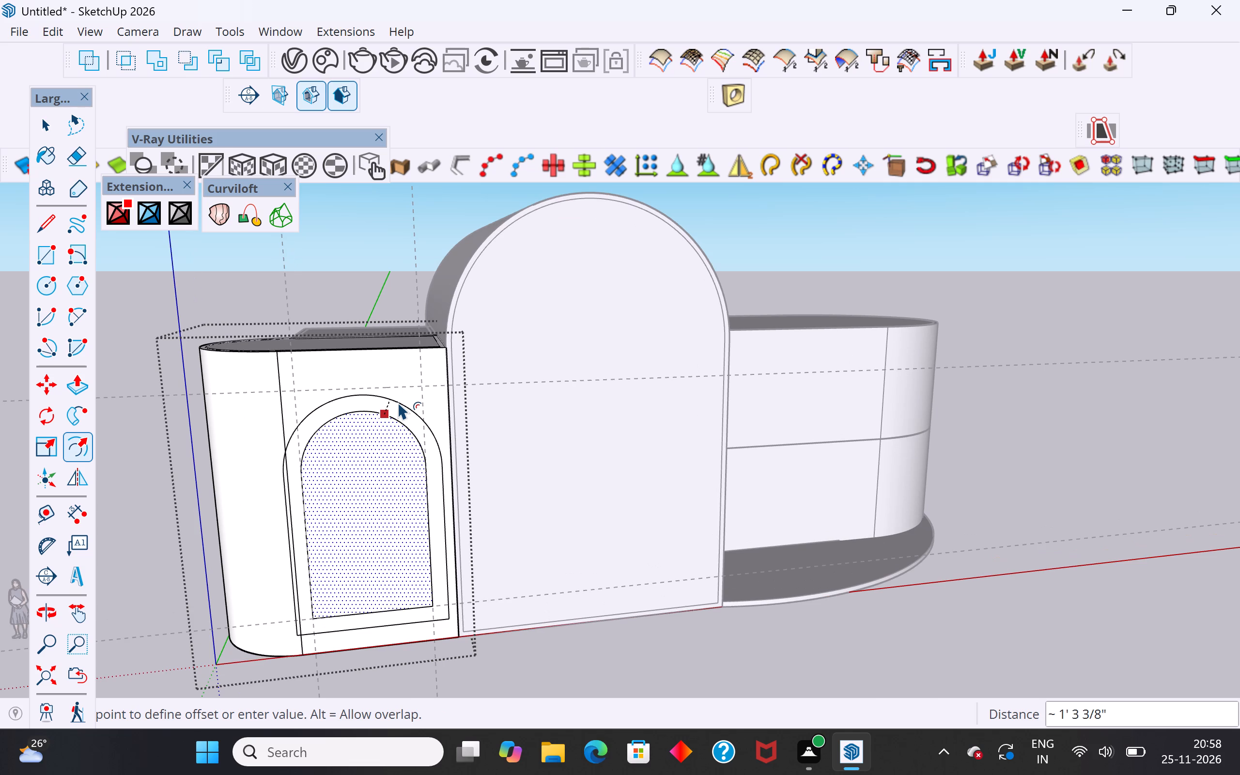
Undo the wide outline offset around the arched face on the small unit's front wall.
click(47, 127)
click(165, 297)
click(395, 523)
double_click(392, 513)
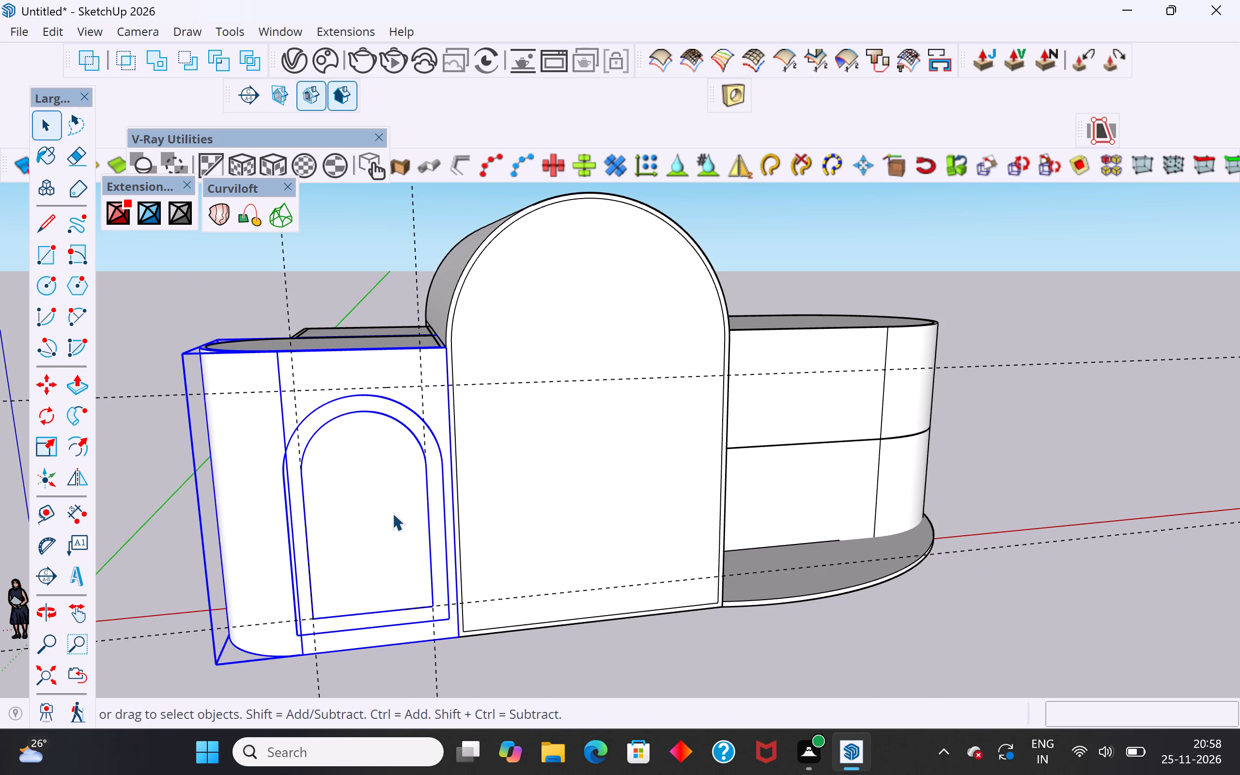
click(390, 532)
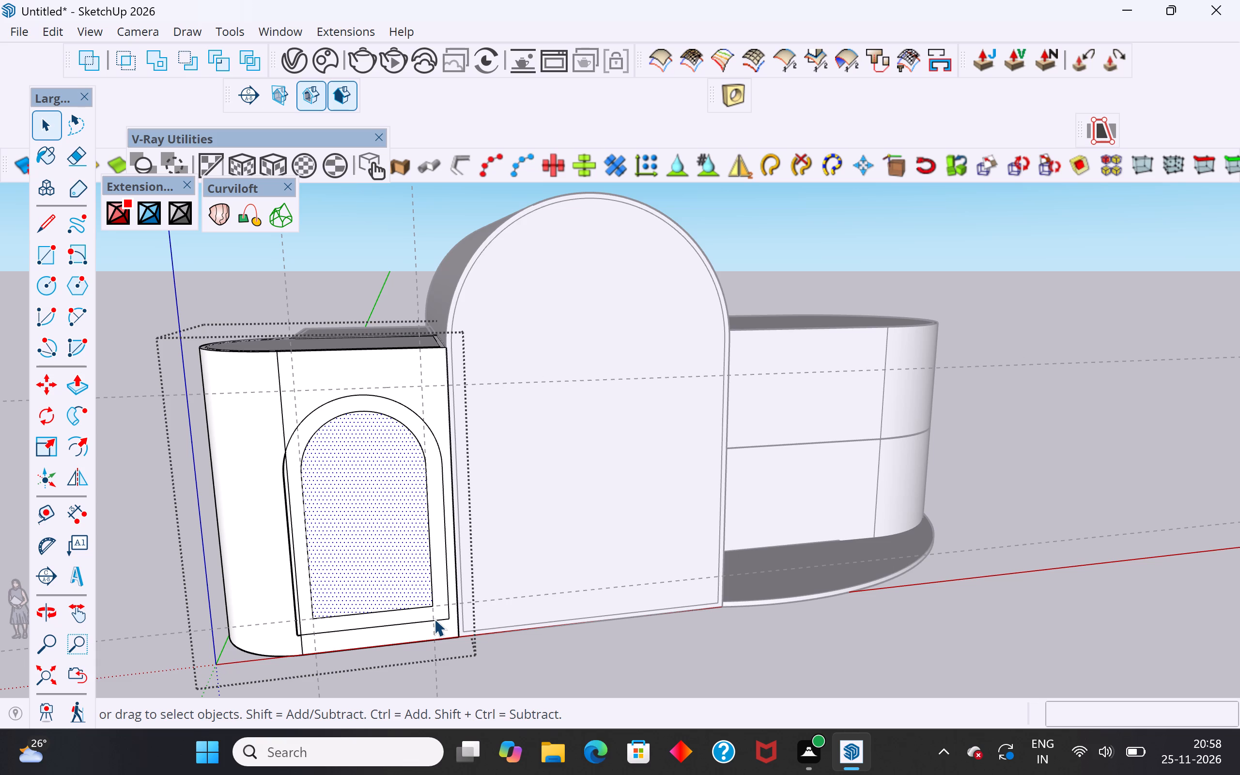
key(ctrl+z)
key(ctrl+z)
key(ctrl+z)
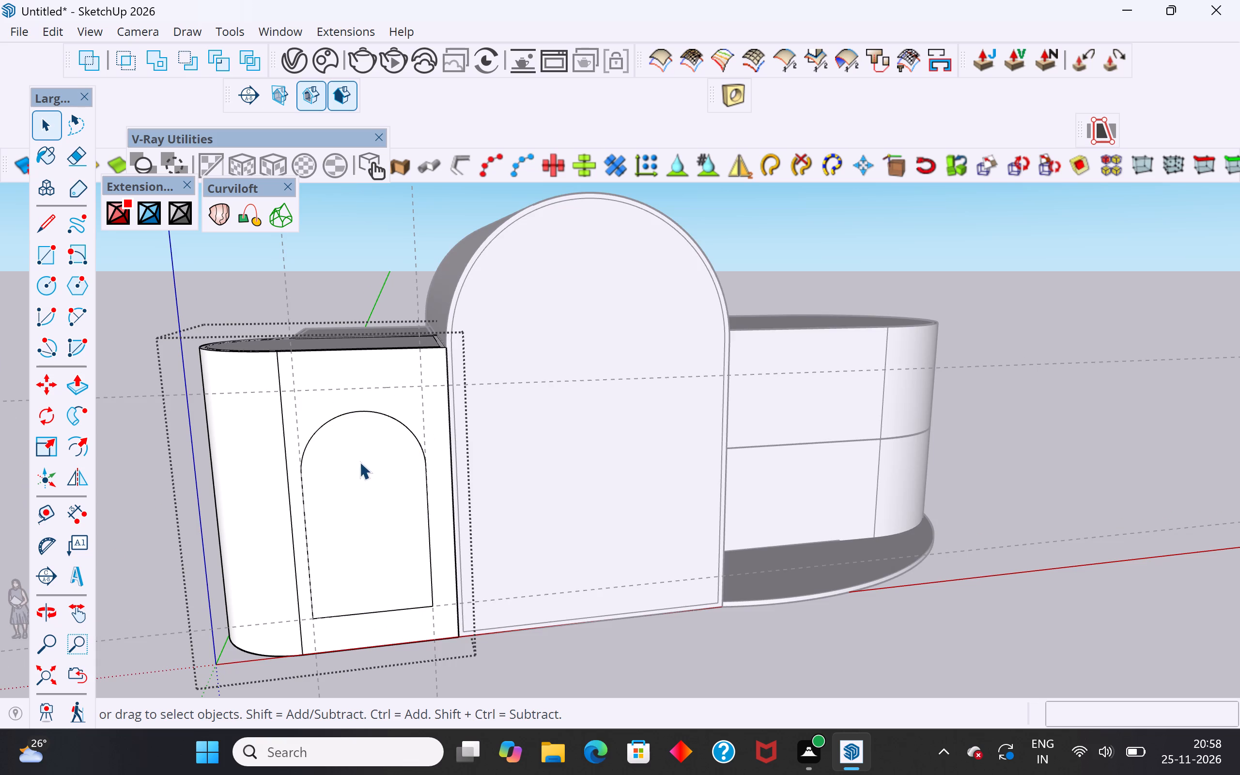
Offset the arched face's outline outward by 1' on the small unit's front wall and leave the unit's editing mode.
click(356, 459)
click(80, 448)
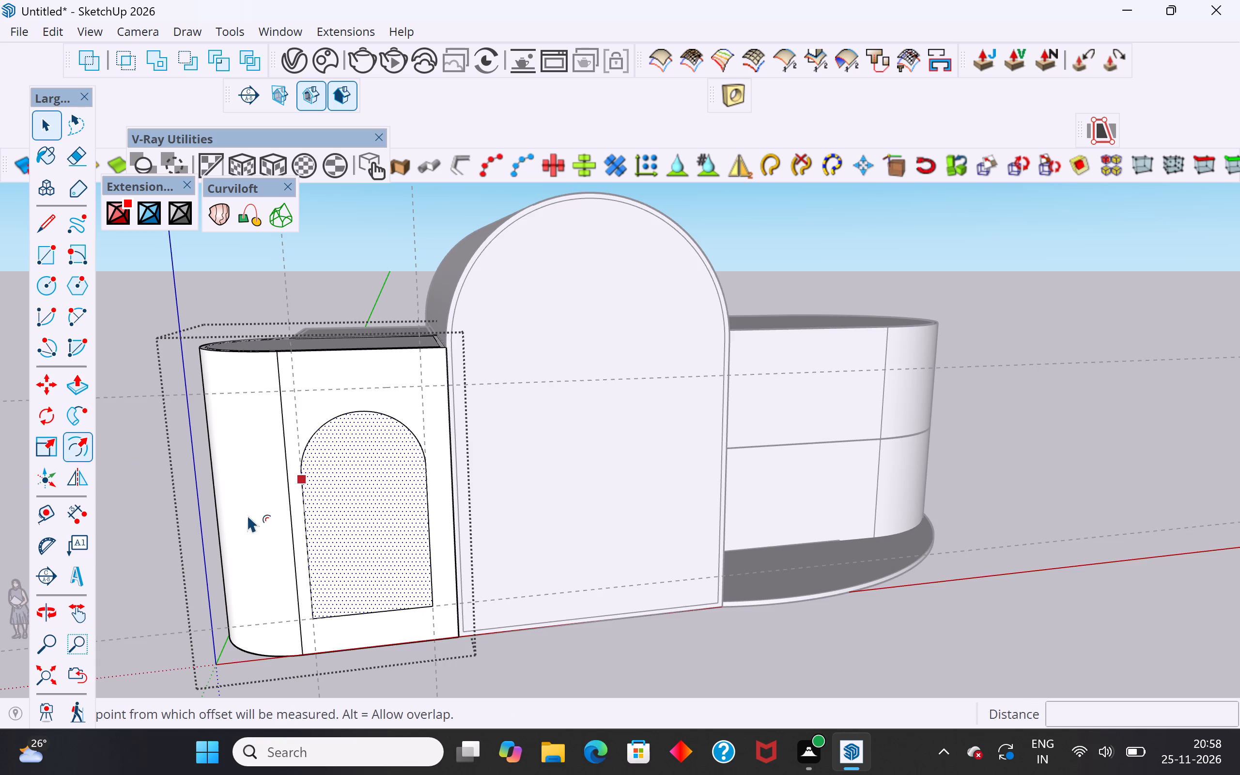
click(305, 532)
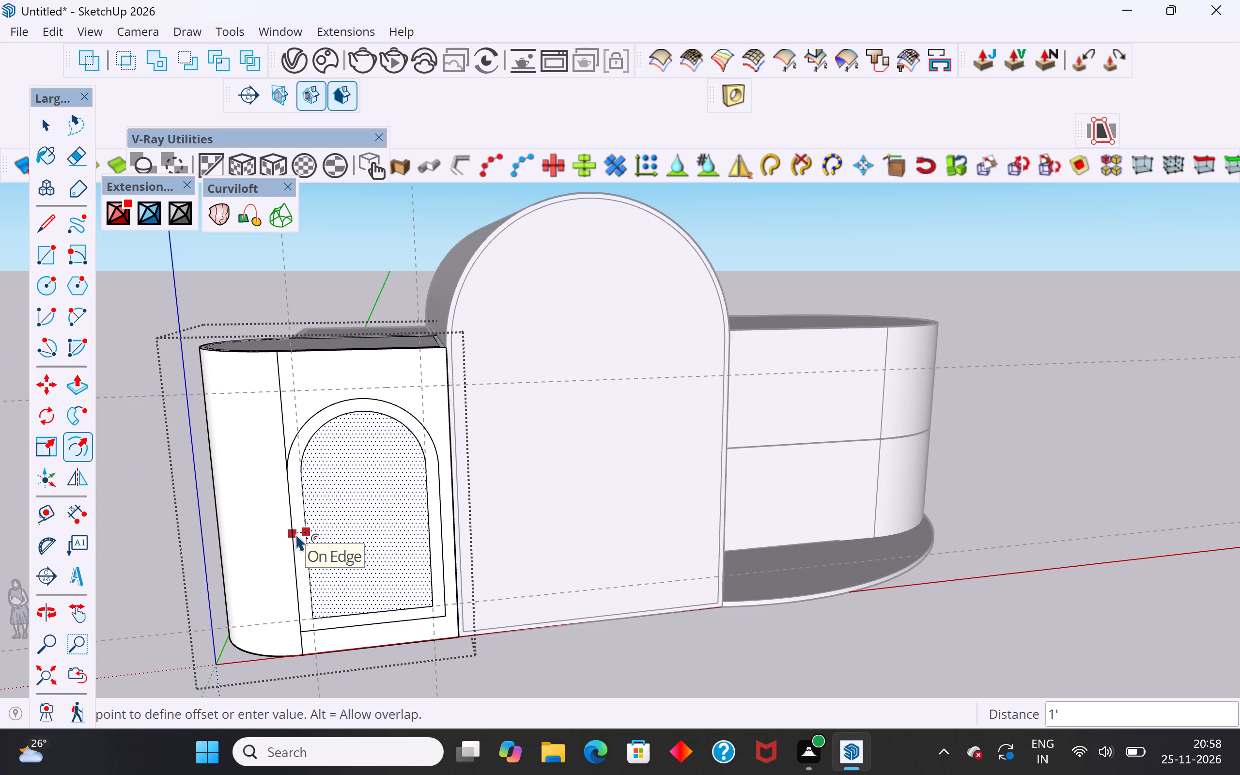
click(295, 534)
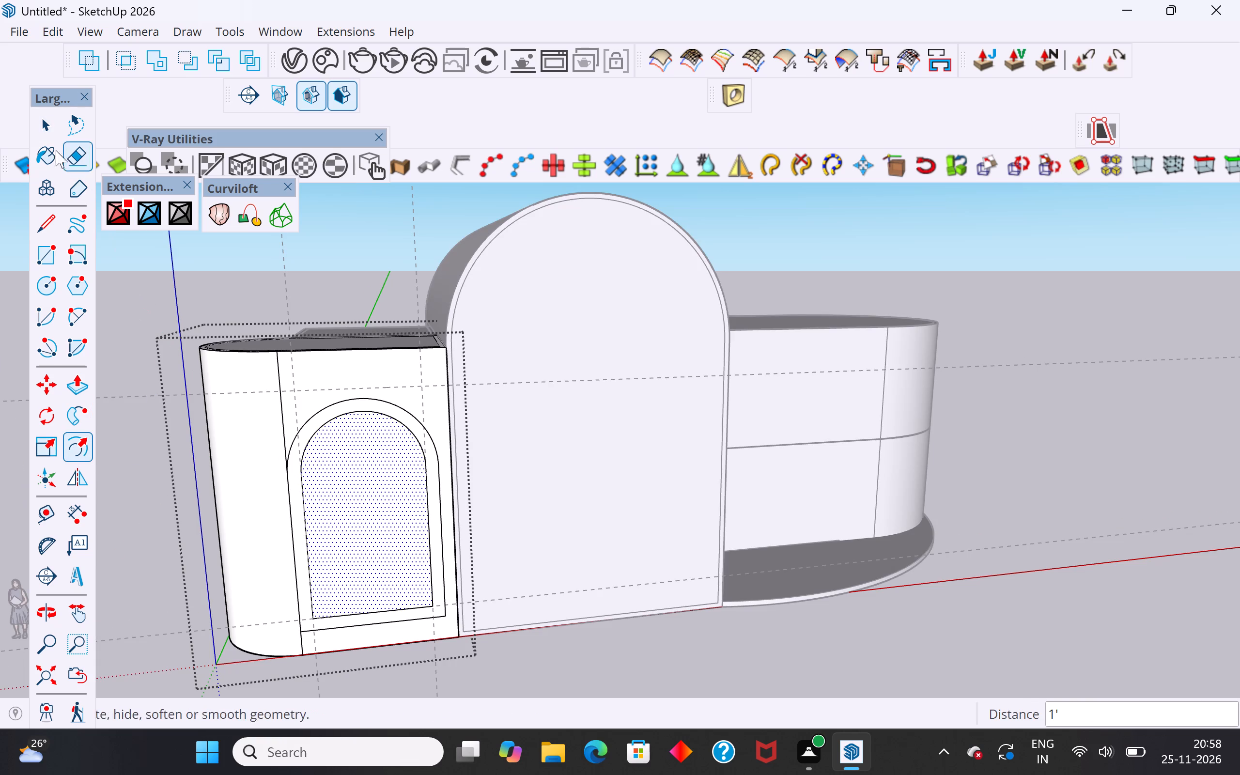
click(51, 131)
click(212, 290)
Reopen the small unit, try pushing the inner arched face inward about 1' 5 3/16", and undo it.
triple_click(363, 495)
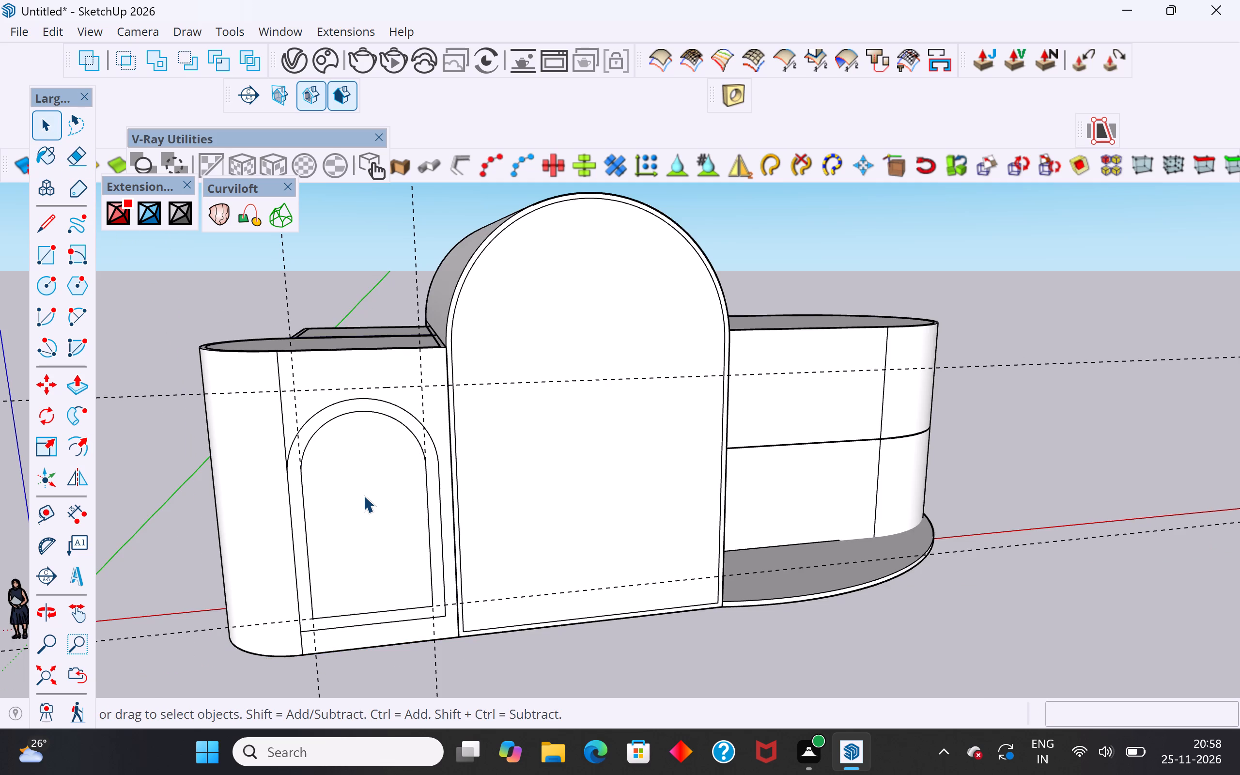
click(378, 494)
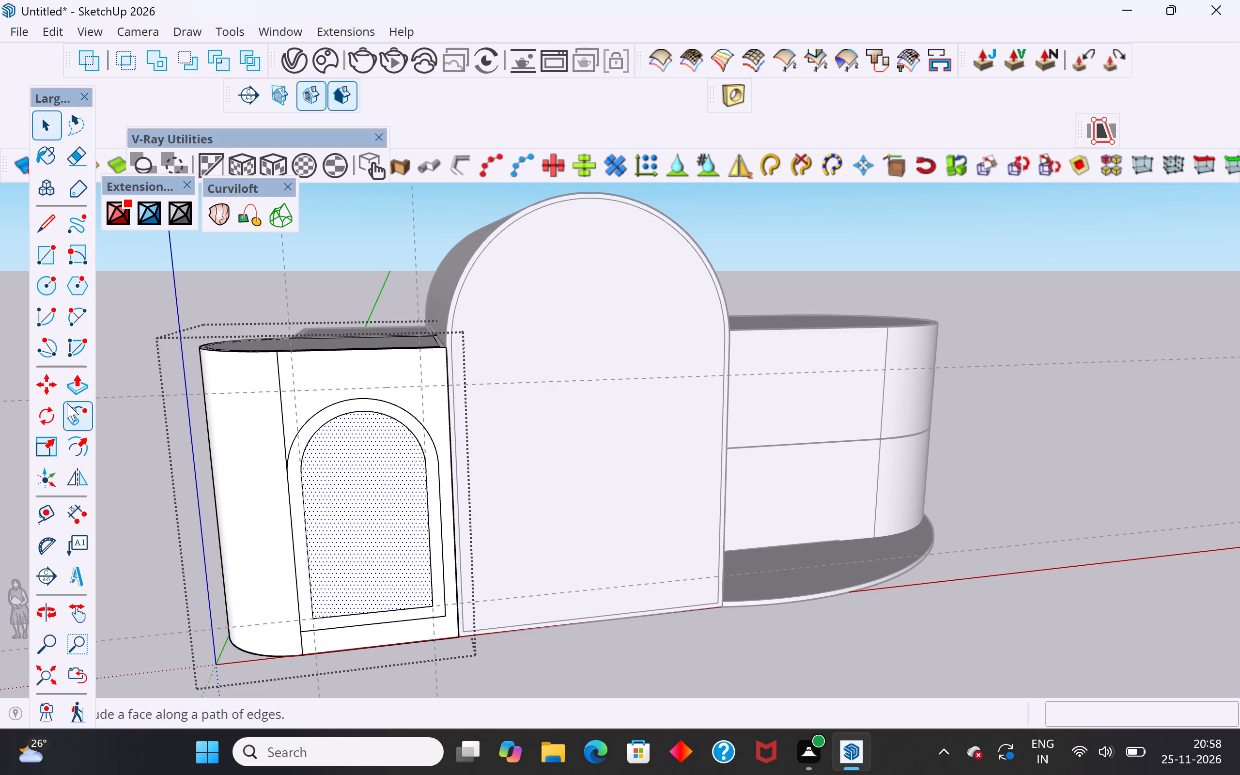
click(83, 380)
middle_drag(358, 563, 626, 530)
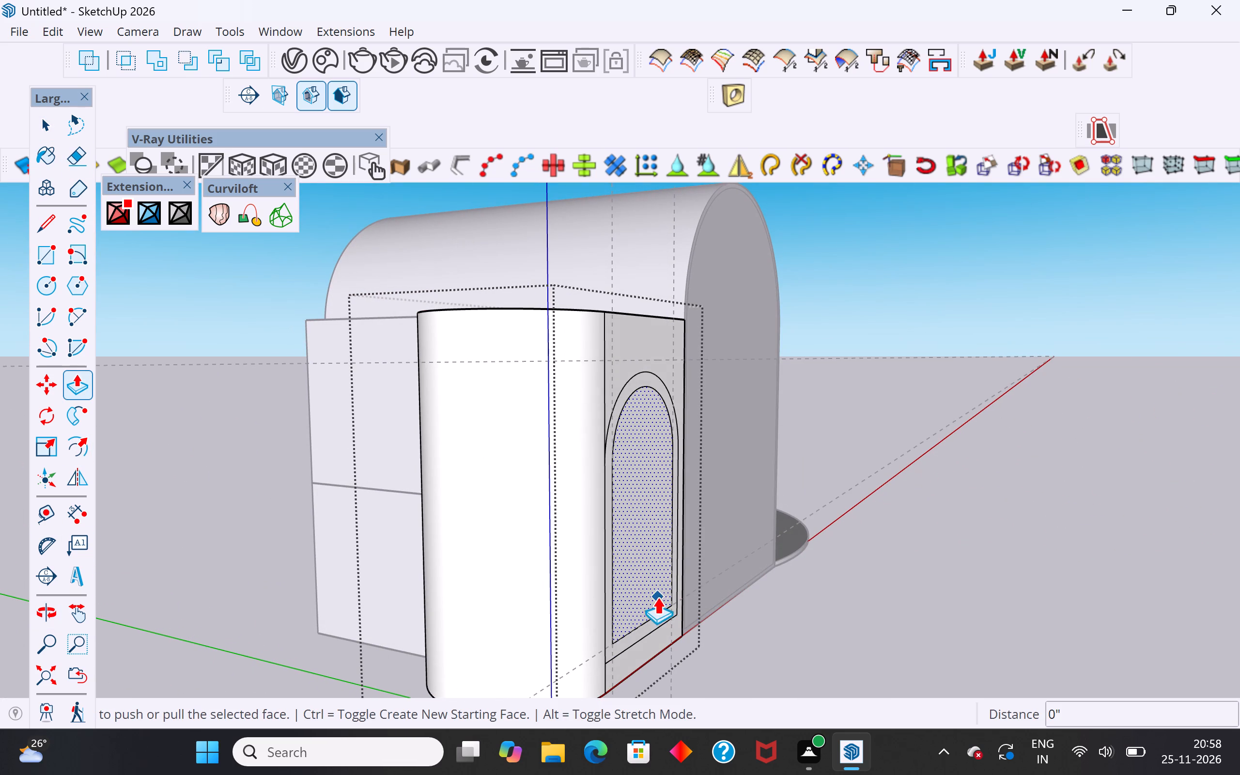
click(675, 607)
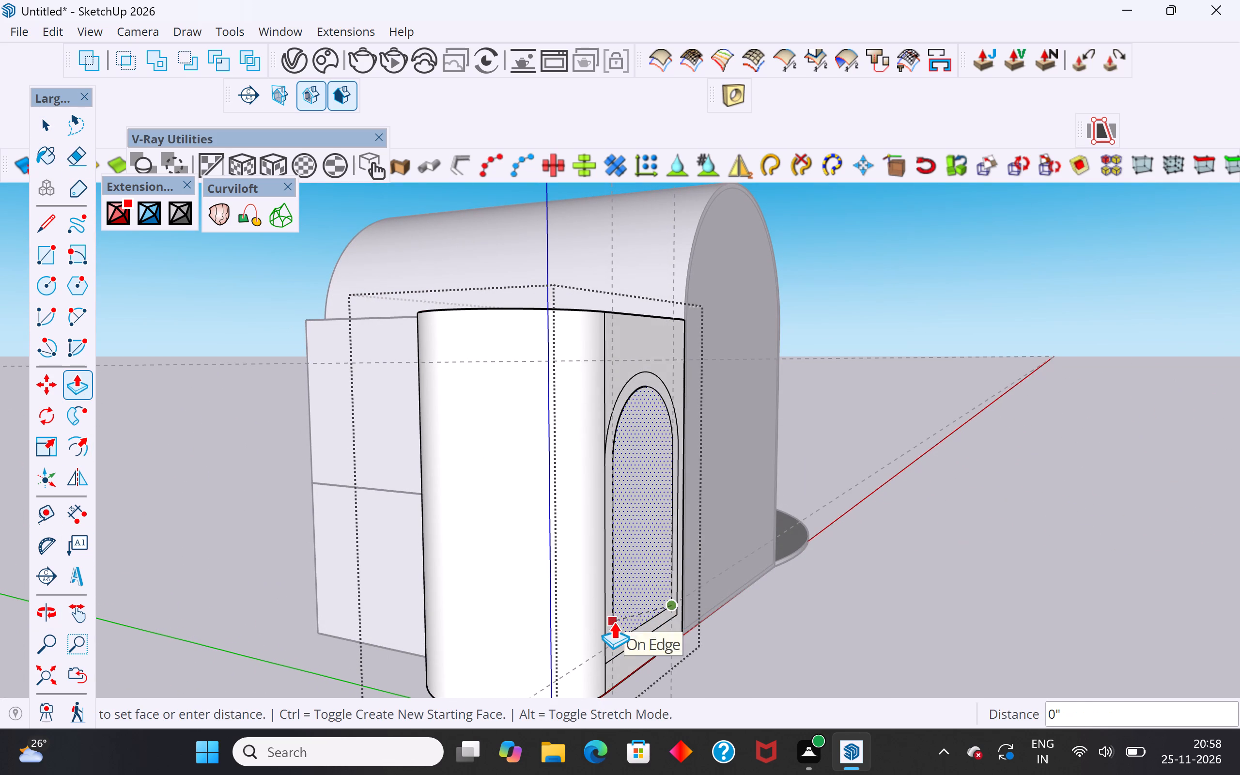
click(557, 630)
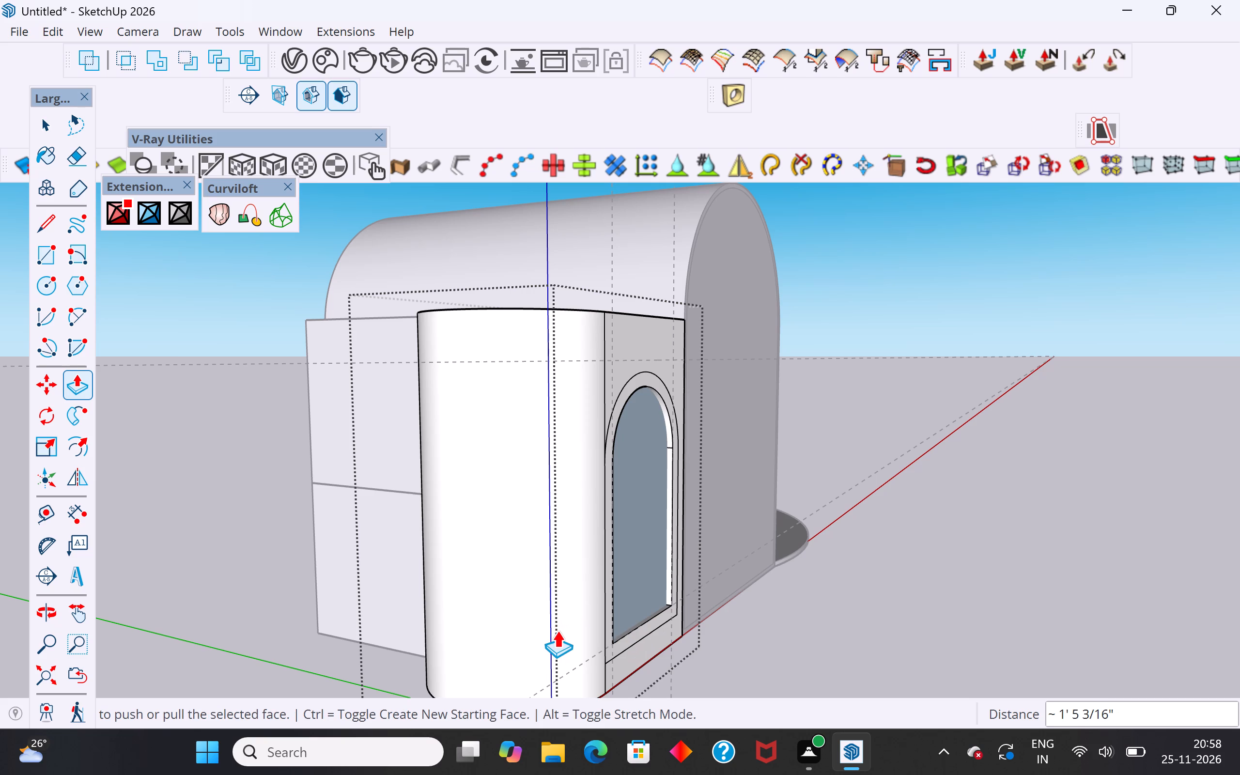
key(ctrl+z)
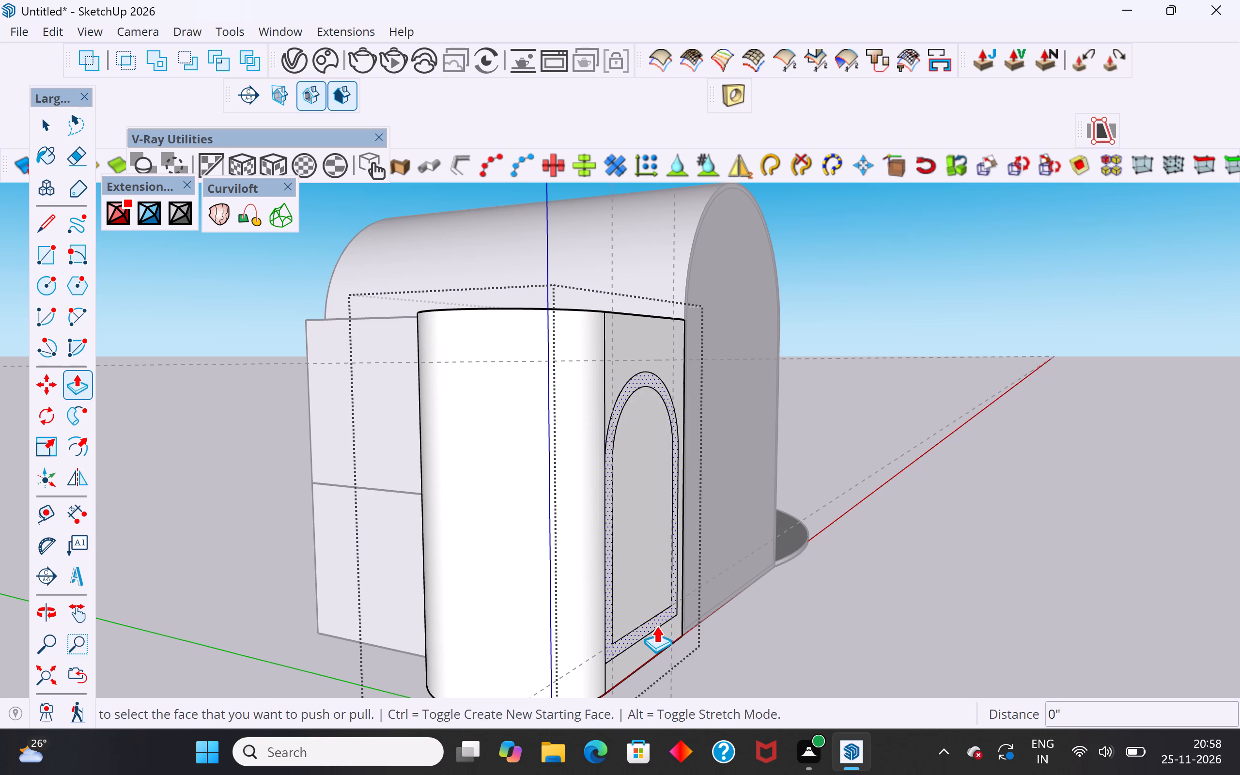
Push the inner arched face inward 5" to cut an opening through the small unit's front wall.
scroll(671, 587, up, 9)
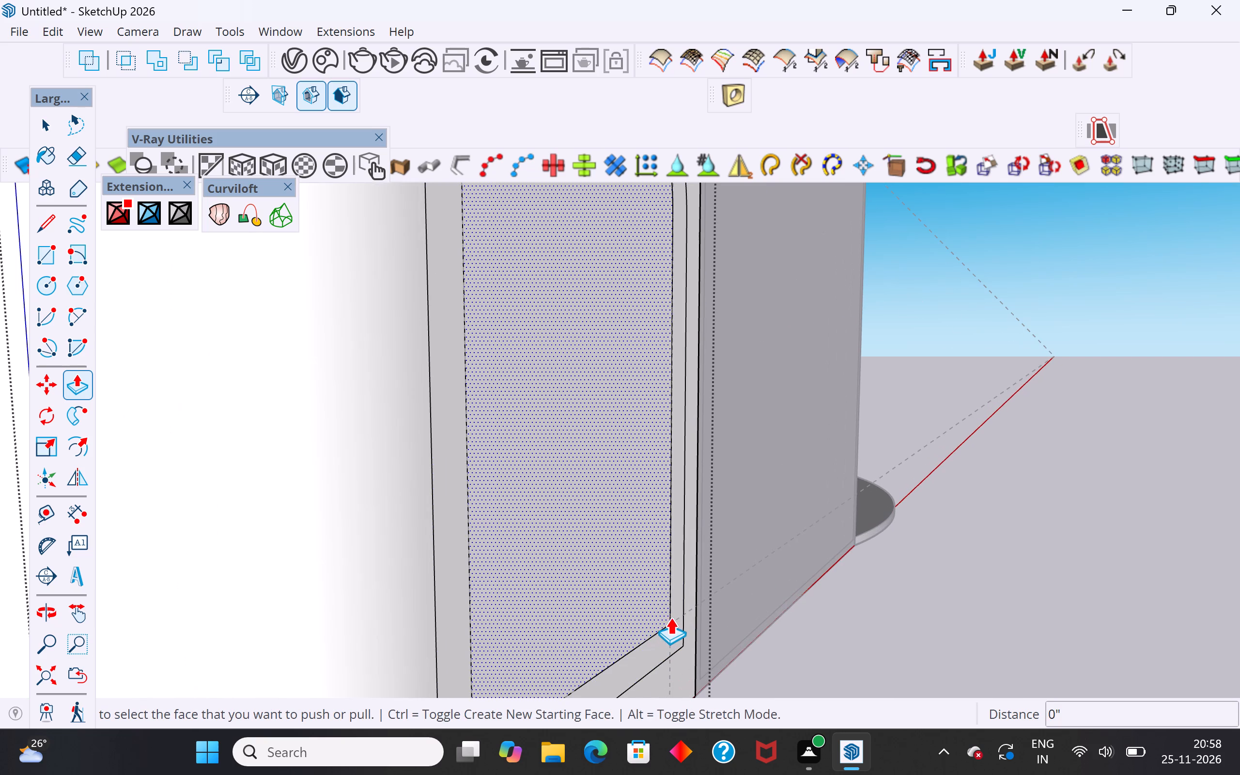
click(670, 617)
click(562, 620)
scroll(539, 635, down, 9)
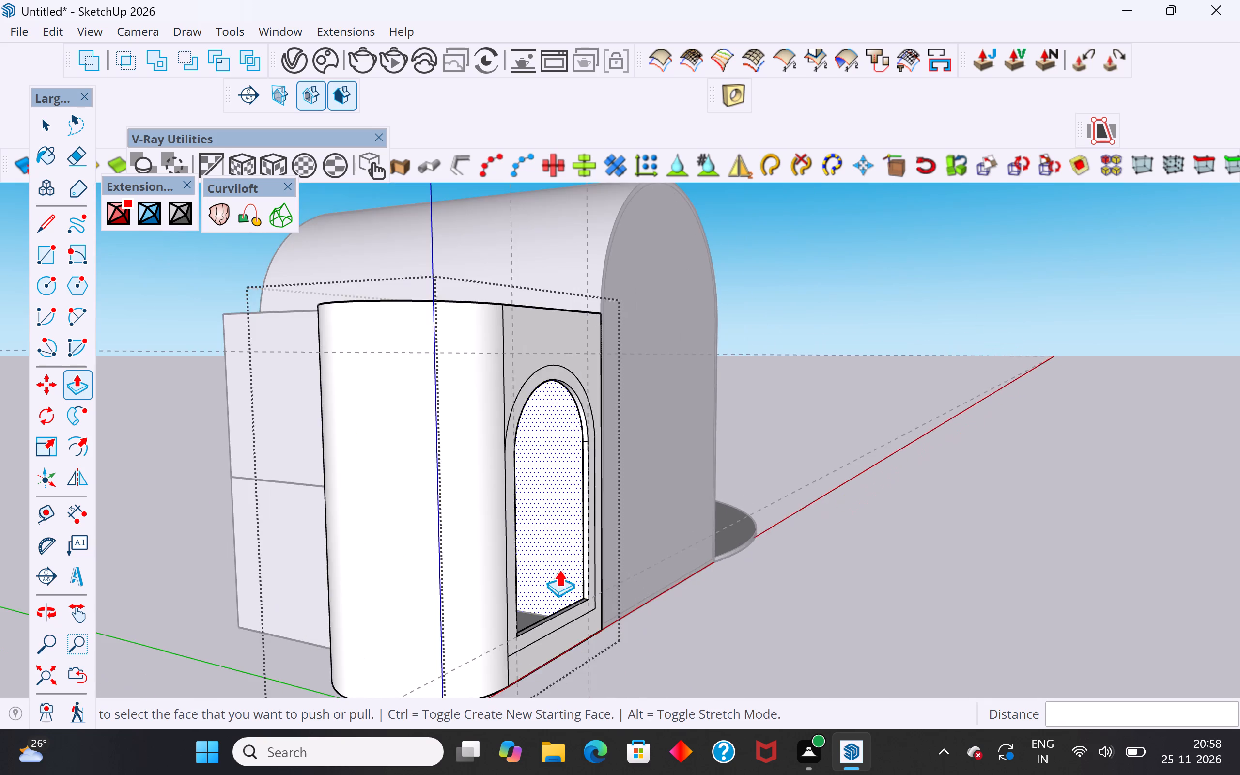
middle_drag(718, 559, 630, 572)
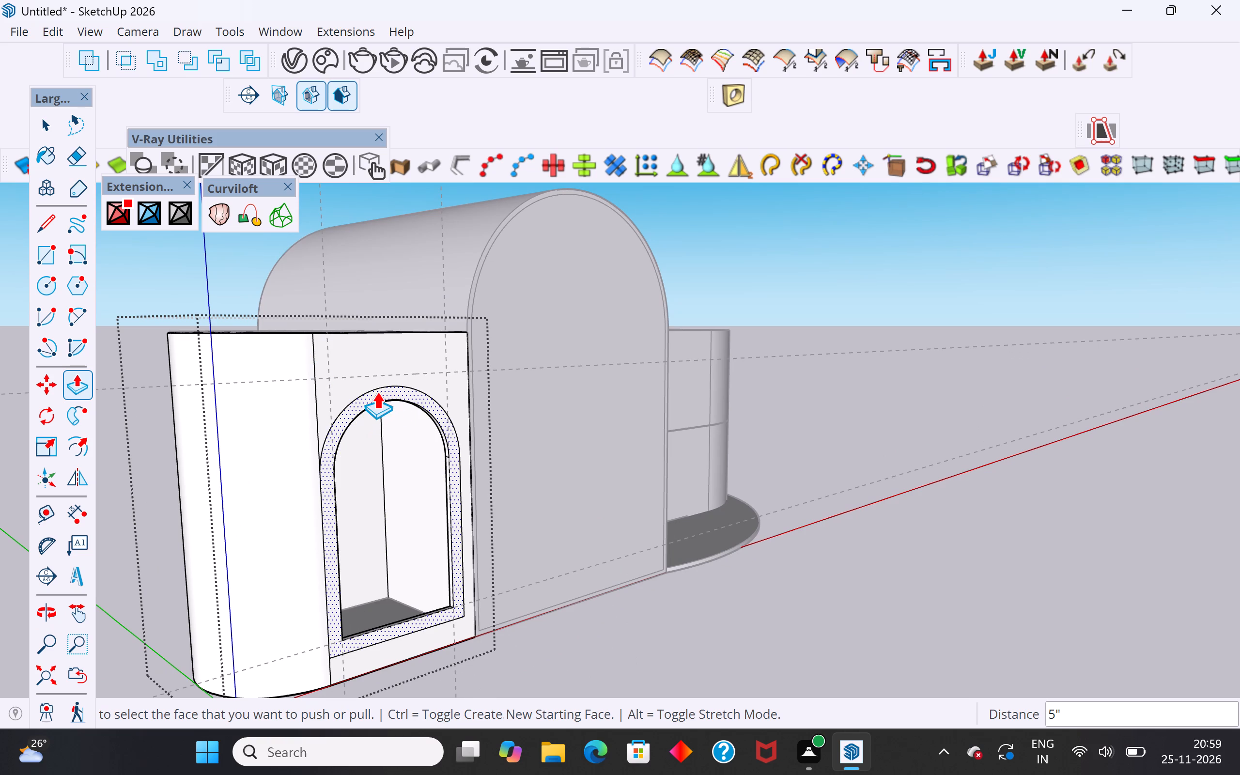
Pull the arched frame band outward about 11" from the small unit's front wall and leave its editing mode.
click(377, 391)
scroll(313, 469, up, 2)
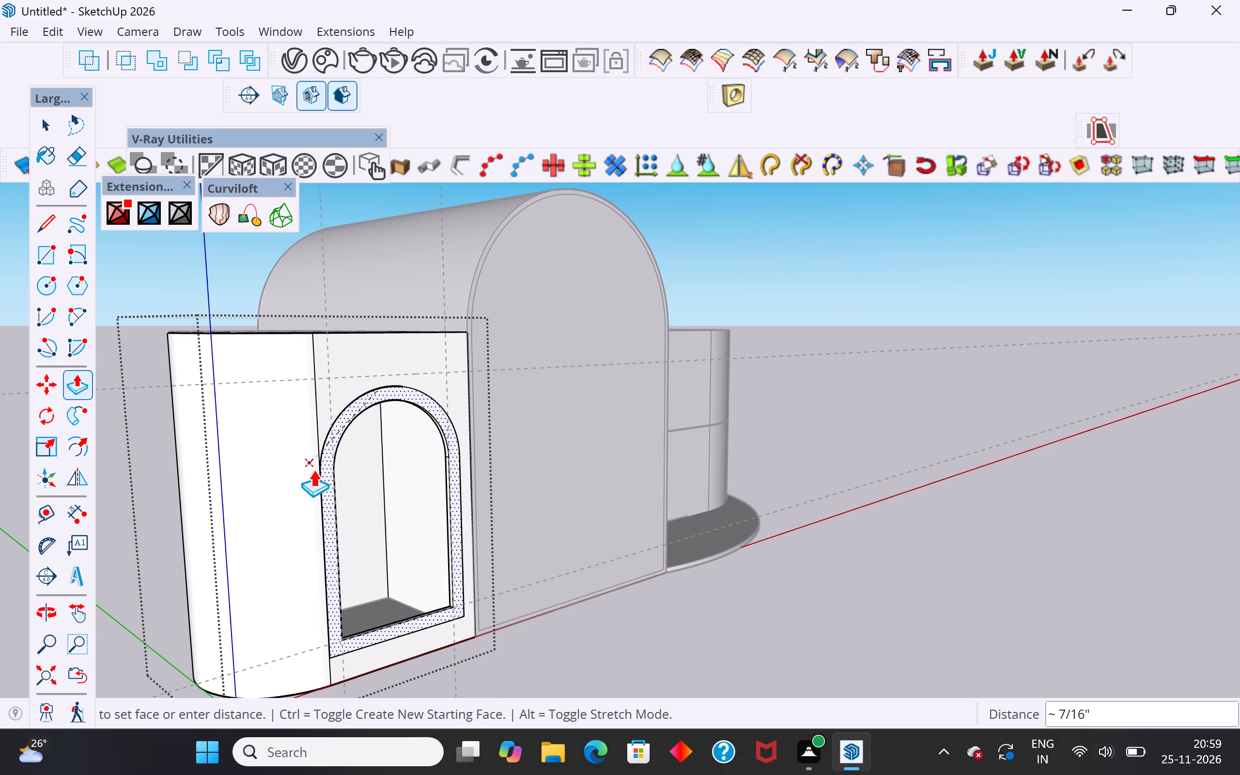
scroll(313, 469, up, 6)
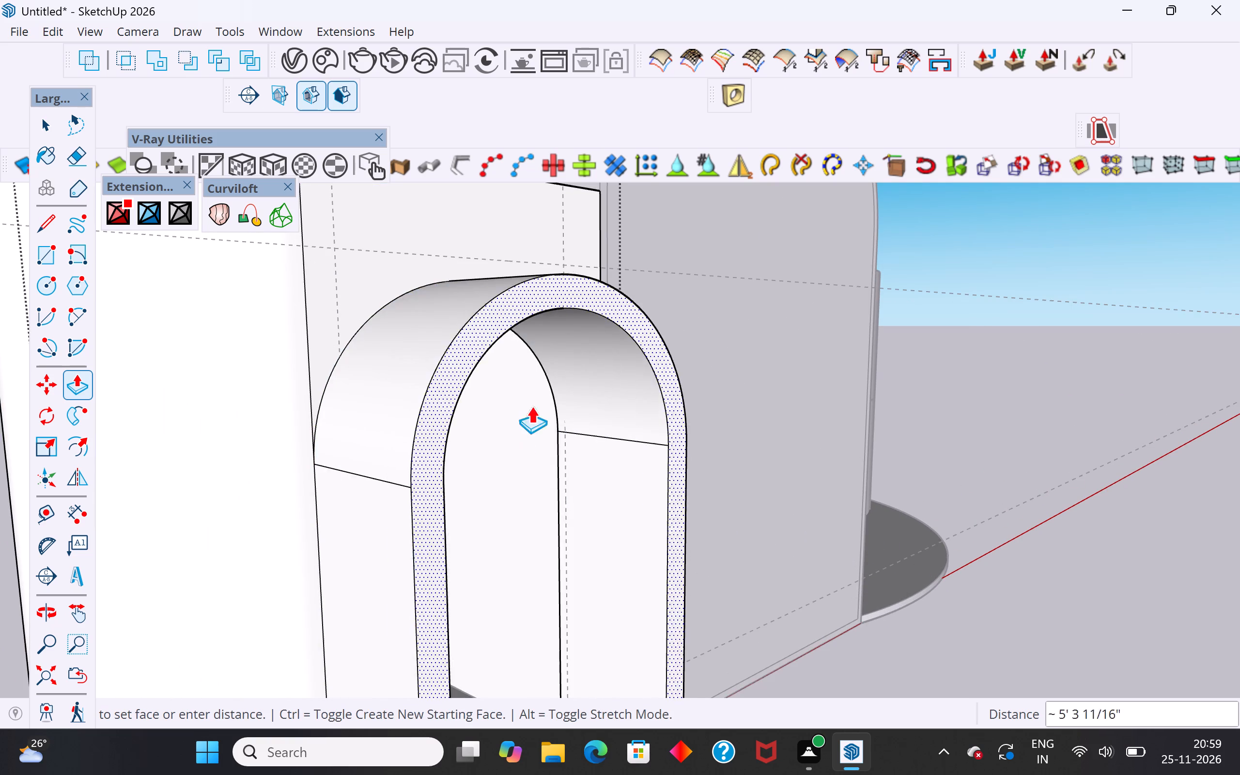
middle_drag(498, 408, 478, 531)
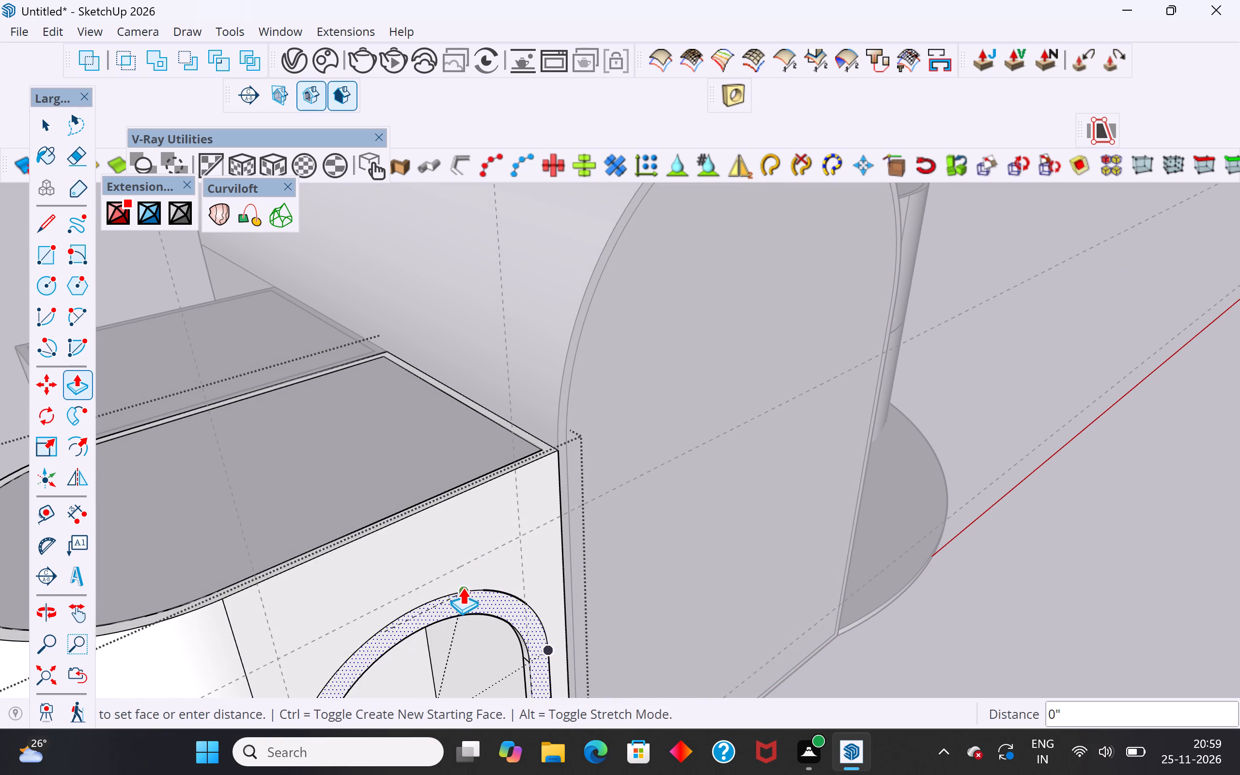
scroll(452, 586, up, 10)
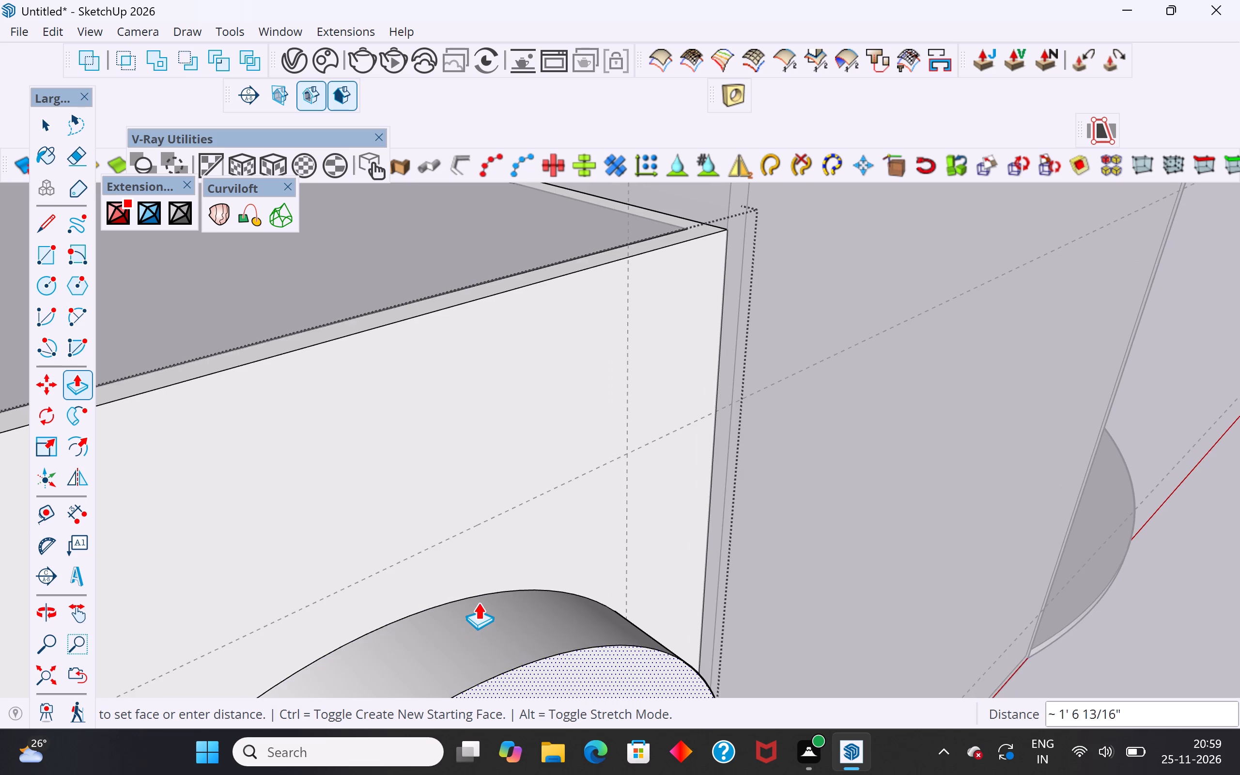
scroll(476, 600, up, 4)
scroll(477, 592, down, 8)
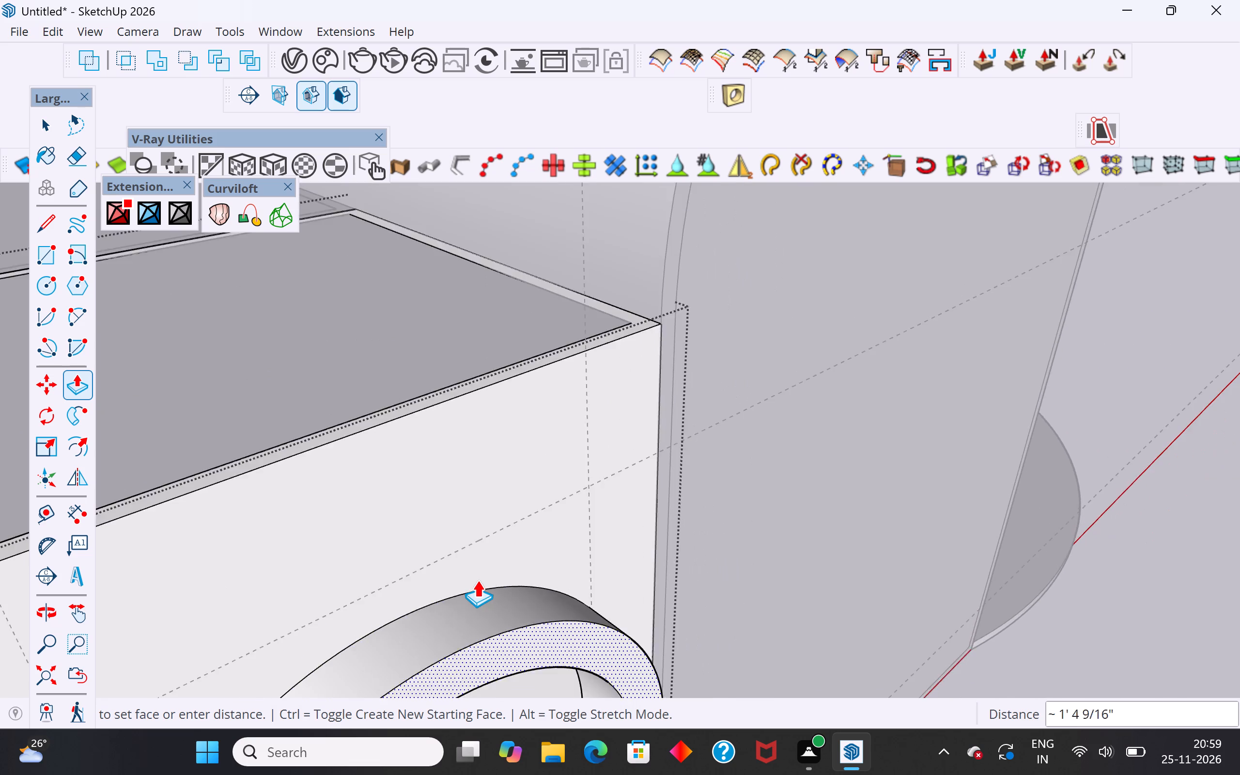
scroll(477, 580, down, 13)
scroll(459, 554, down, 14)
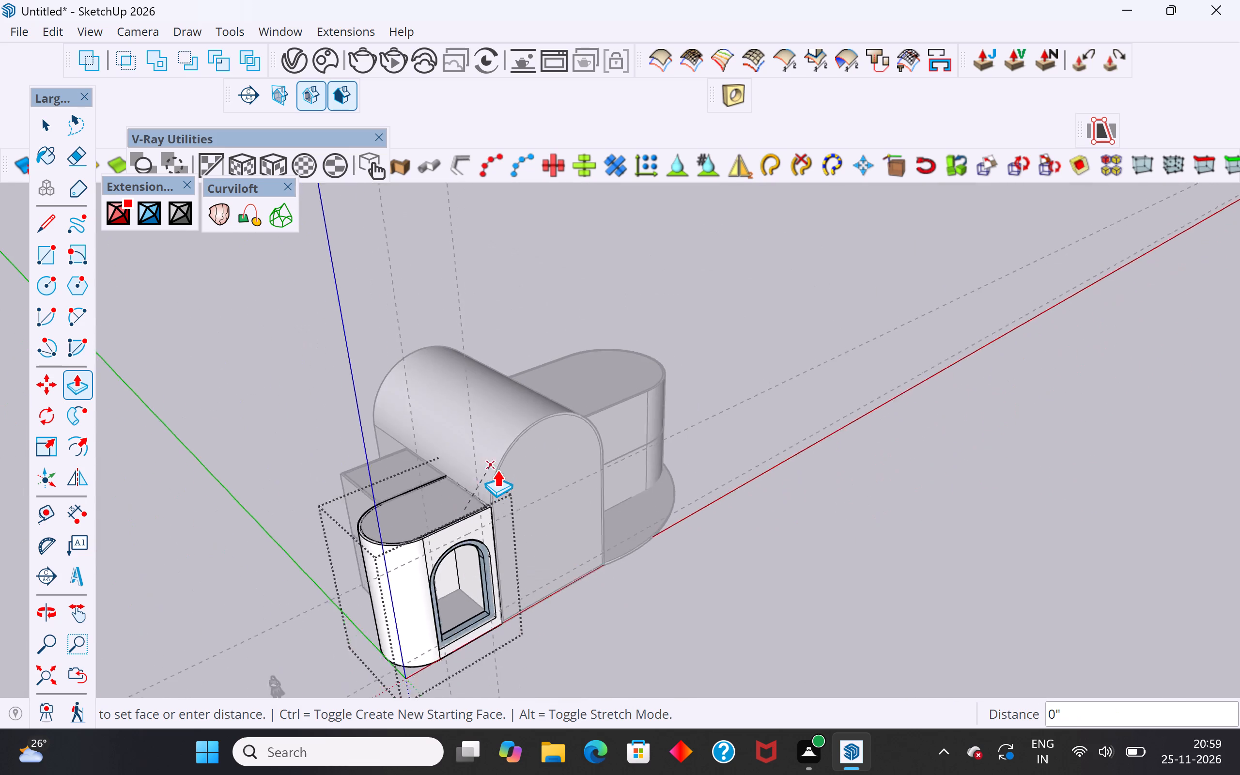
scroll(497, 469, down, 1)
scroll(475, 558, up, 14)
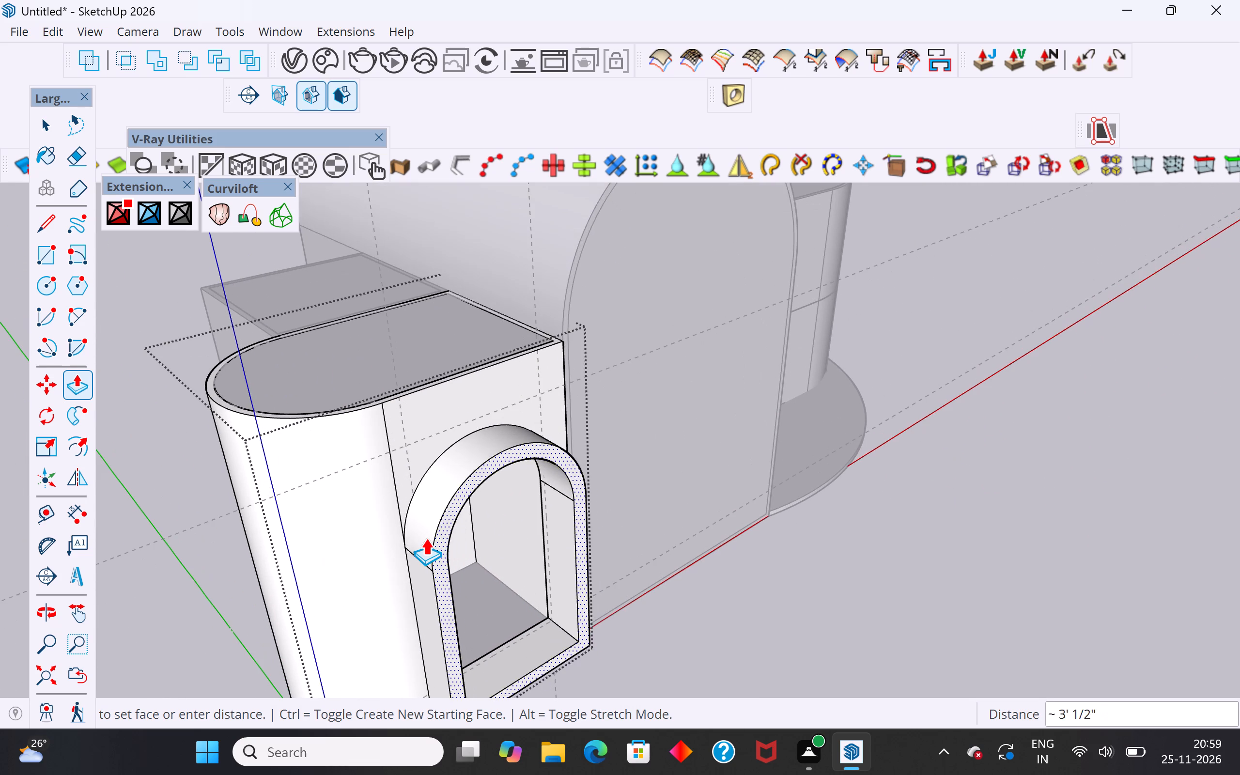
scroll(413, 516, up, 6)
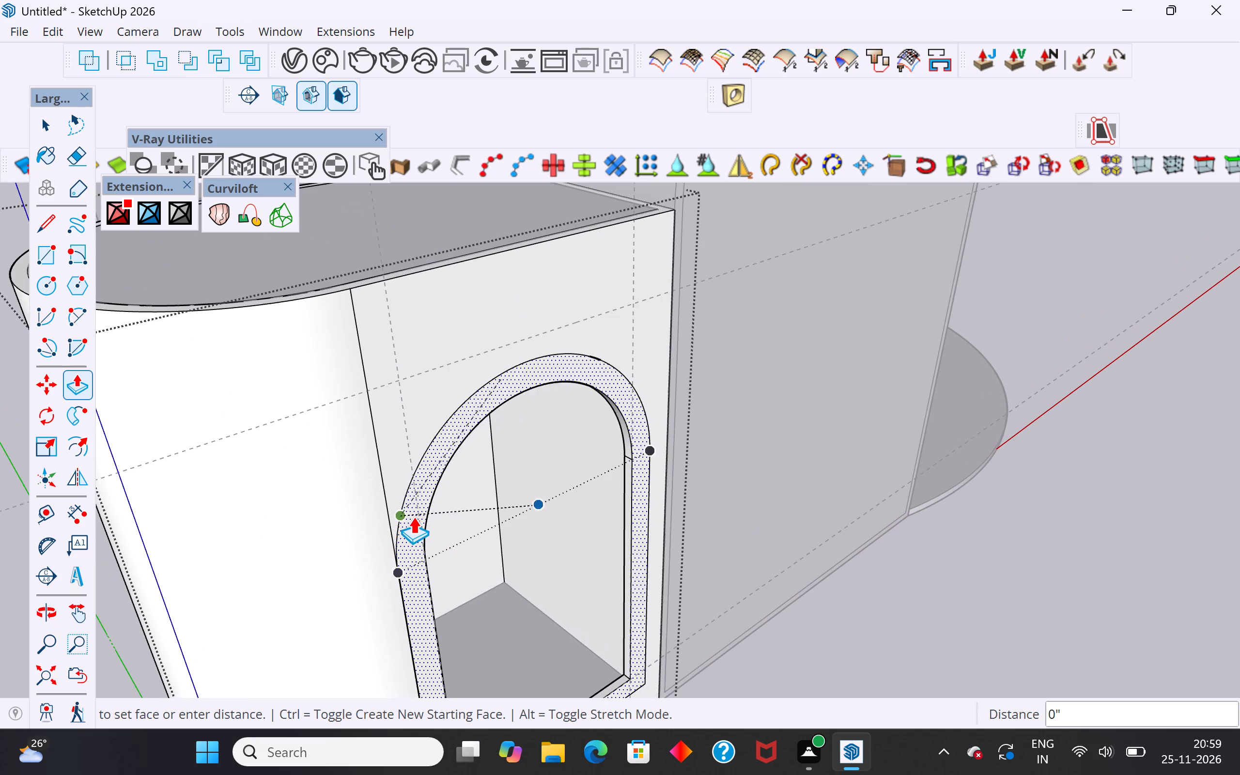
click(433, 496)
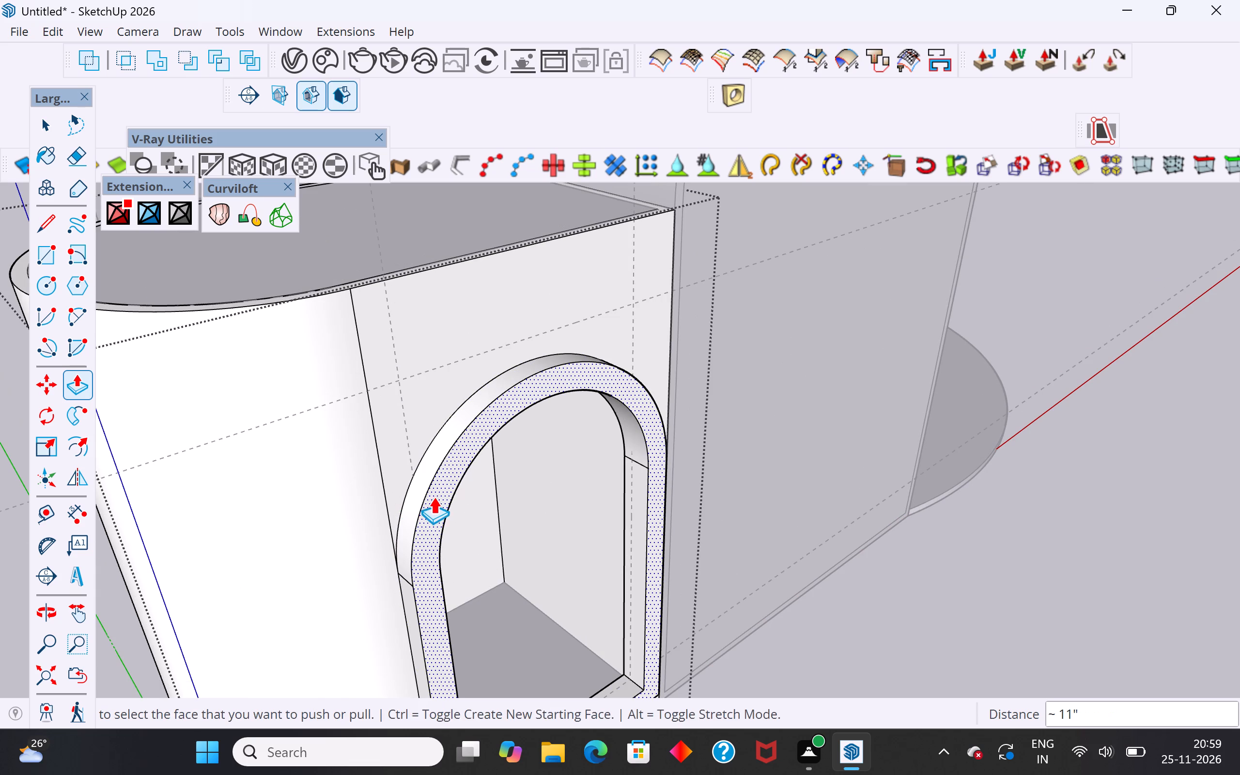
click(50, 122)
click(923, 633)
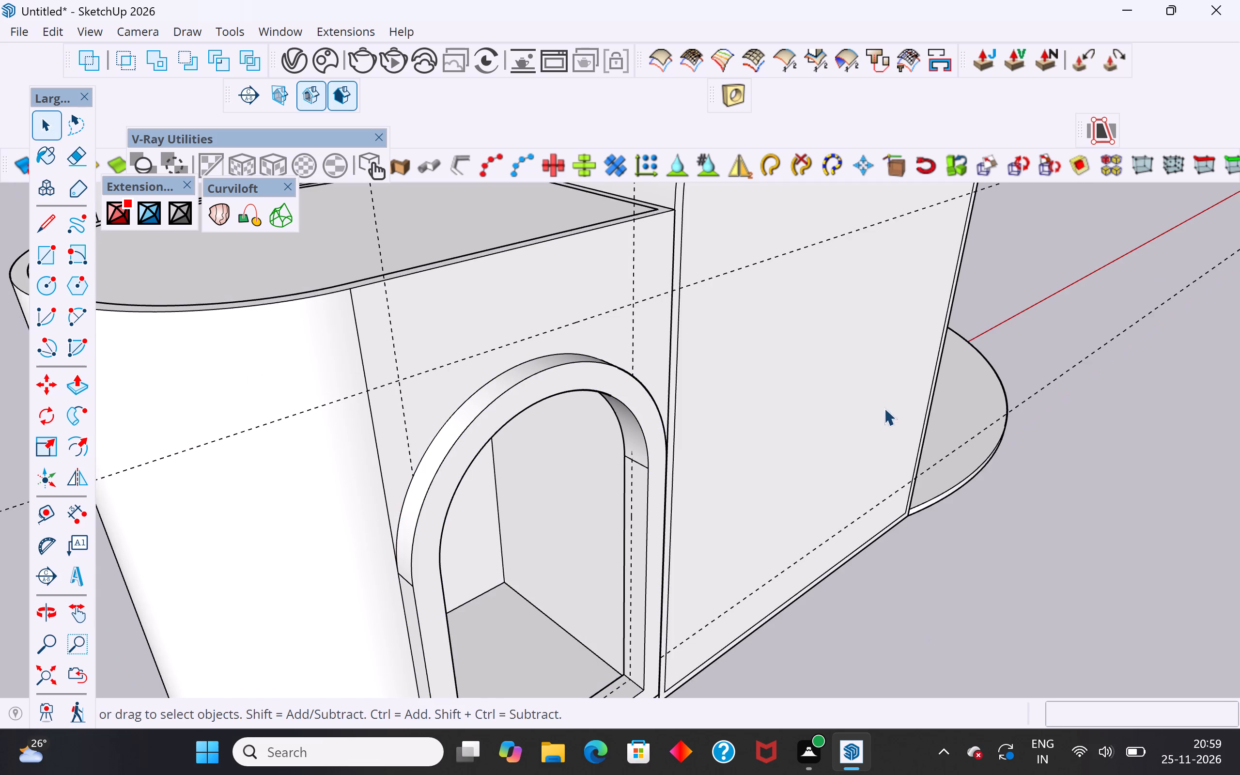
Reopen the small unit, push the arched frame's front face back about 4 3/4", and leave its editing mode.
scroll(881, 398, down, 5)
middle_drag(965, 436, 970, 400)
scroll(651, 581, up, 3)
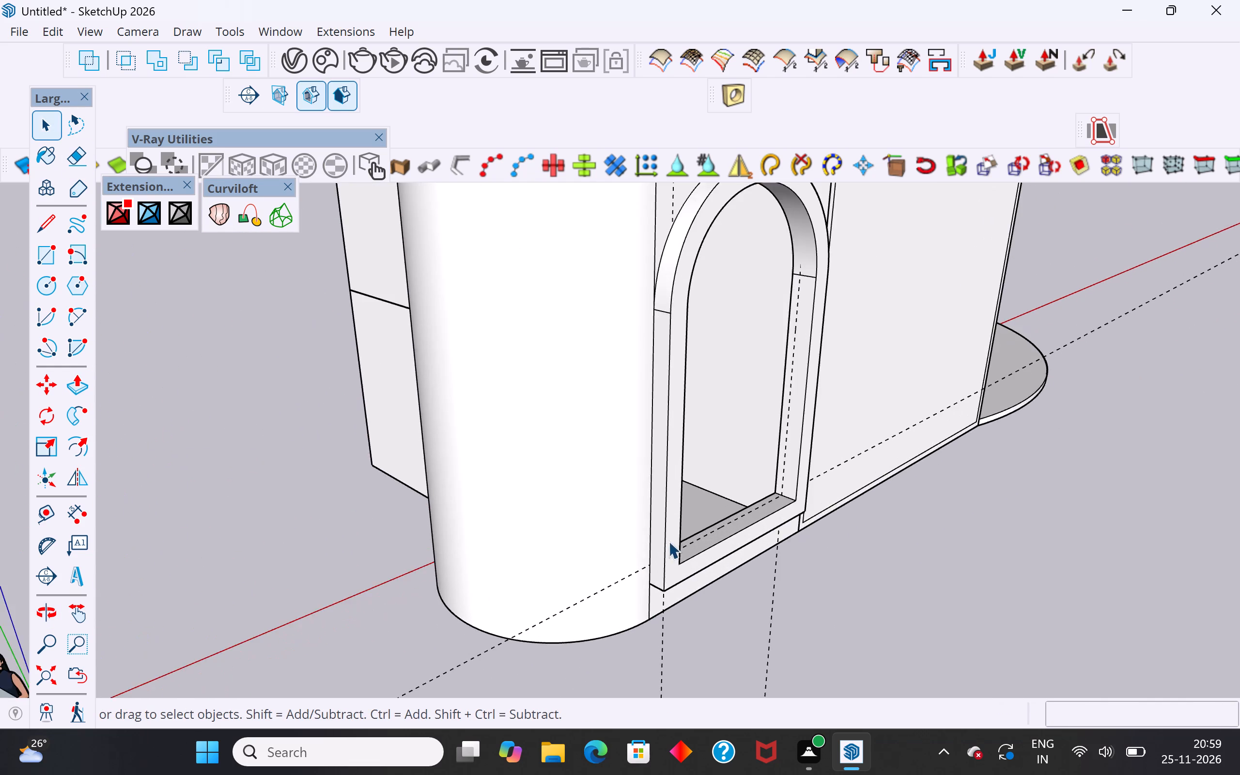
scroll(668, 541, up, 4)
middle_drag(696, 576, 724, 517)
click(707, 462)
double_click(712, 451)
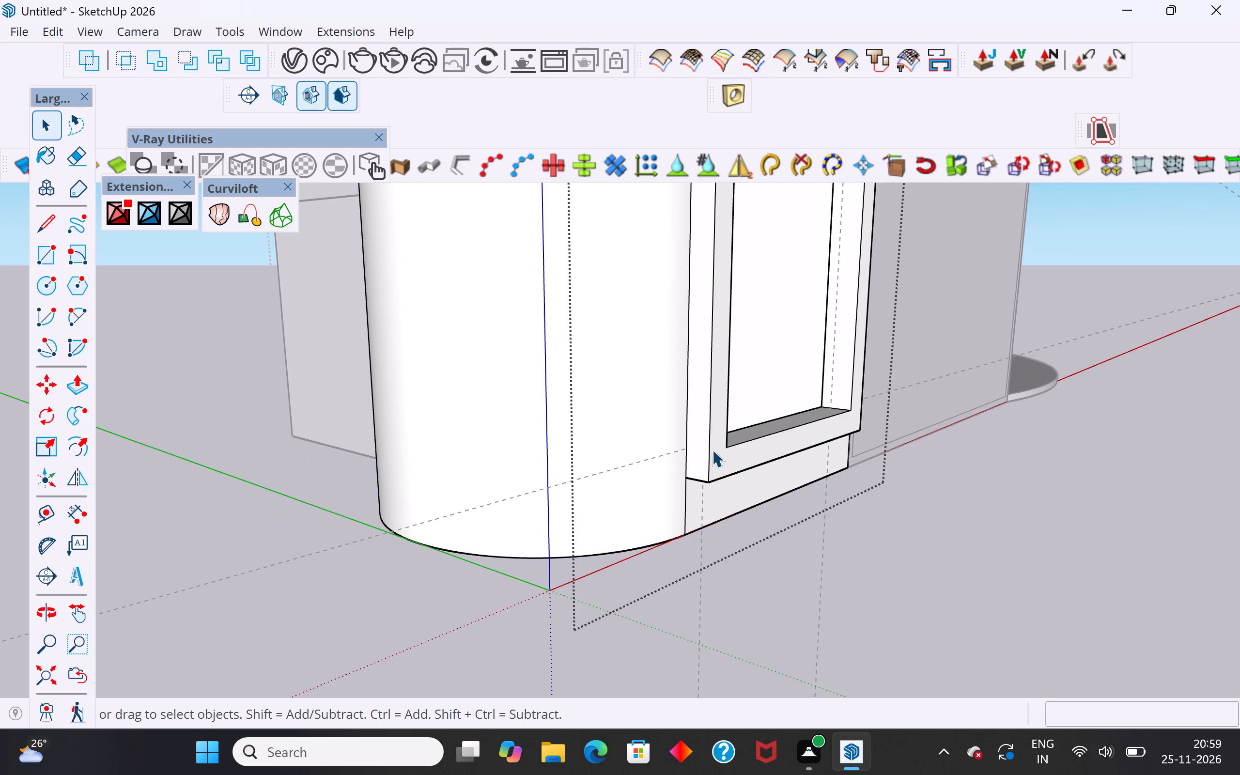
click(716, 429)
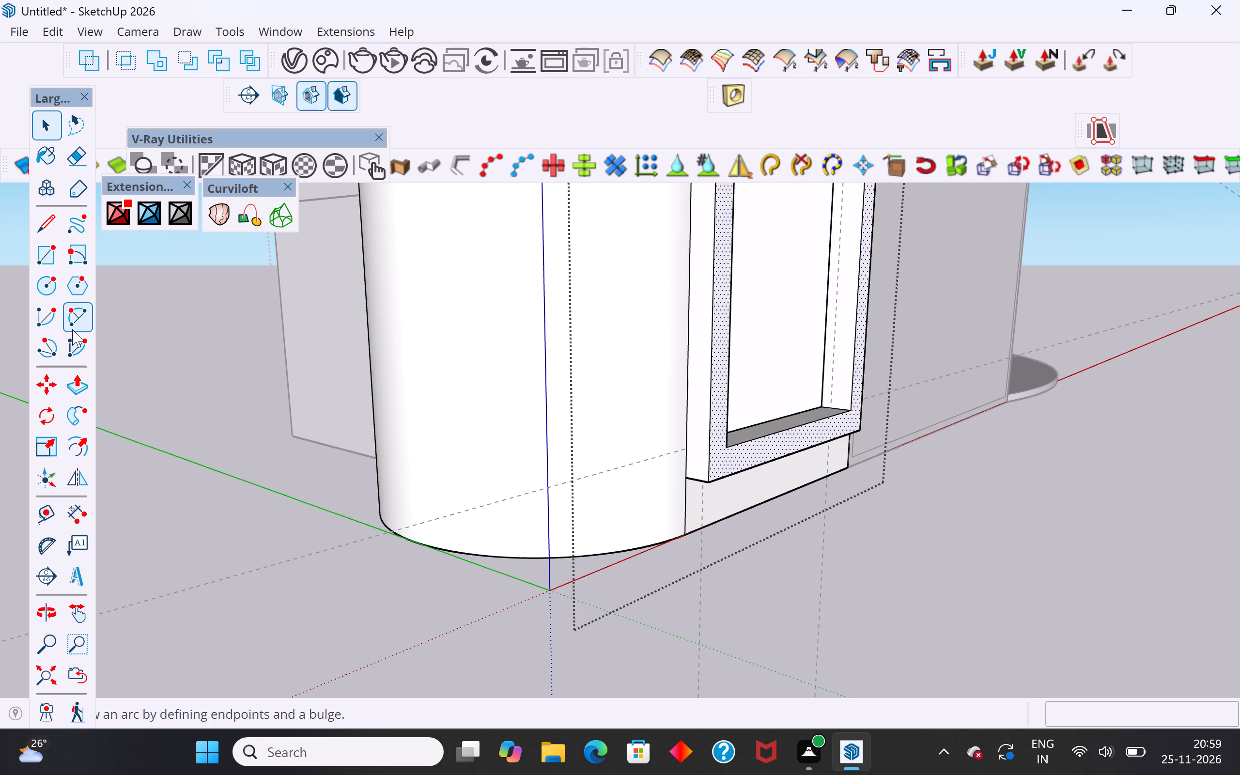
click(78, 383)
scroll(673, 489, up, 4)
scroll(755, 448, up, 4)
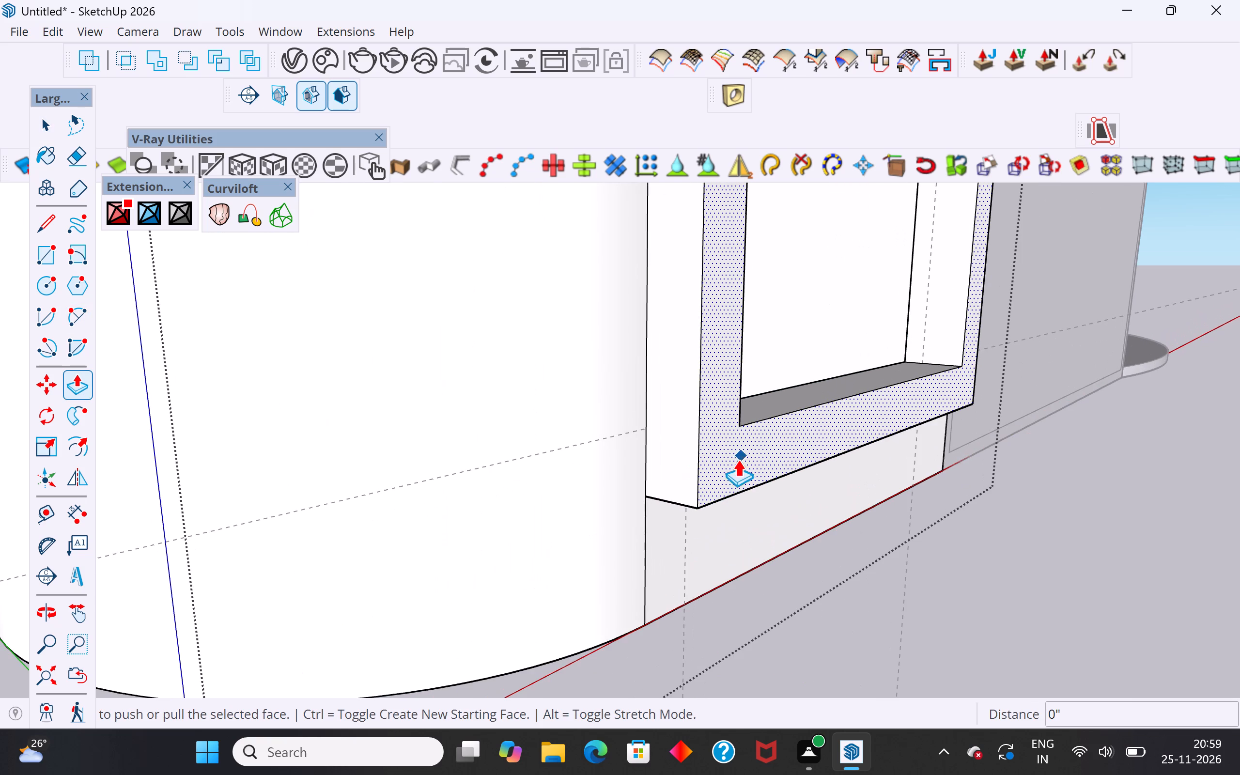
click(736, 461)
click(713, 457)
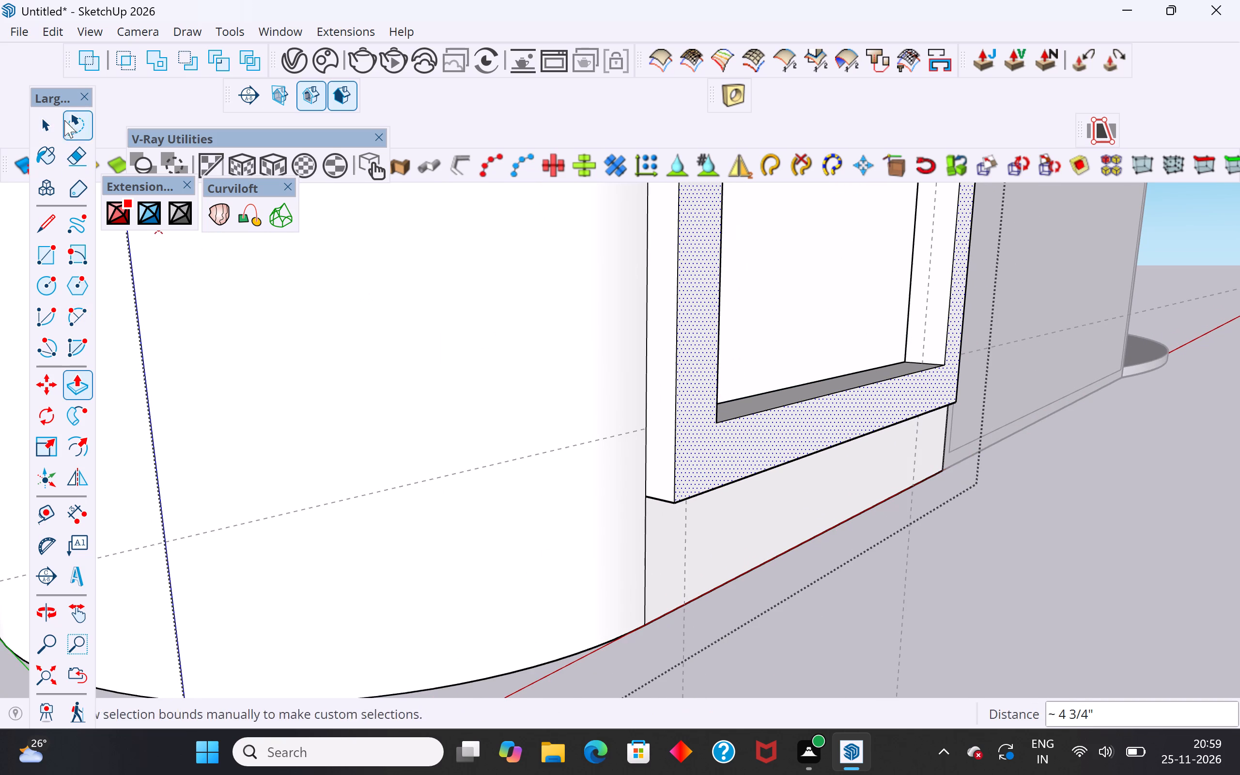
click(59, 122)
click(998, 585)
Examine the framed arched opening and the whole building from the front and at ground level.
scroll(476, 417, down, 3)
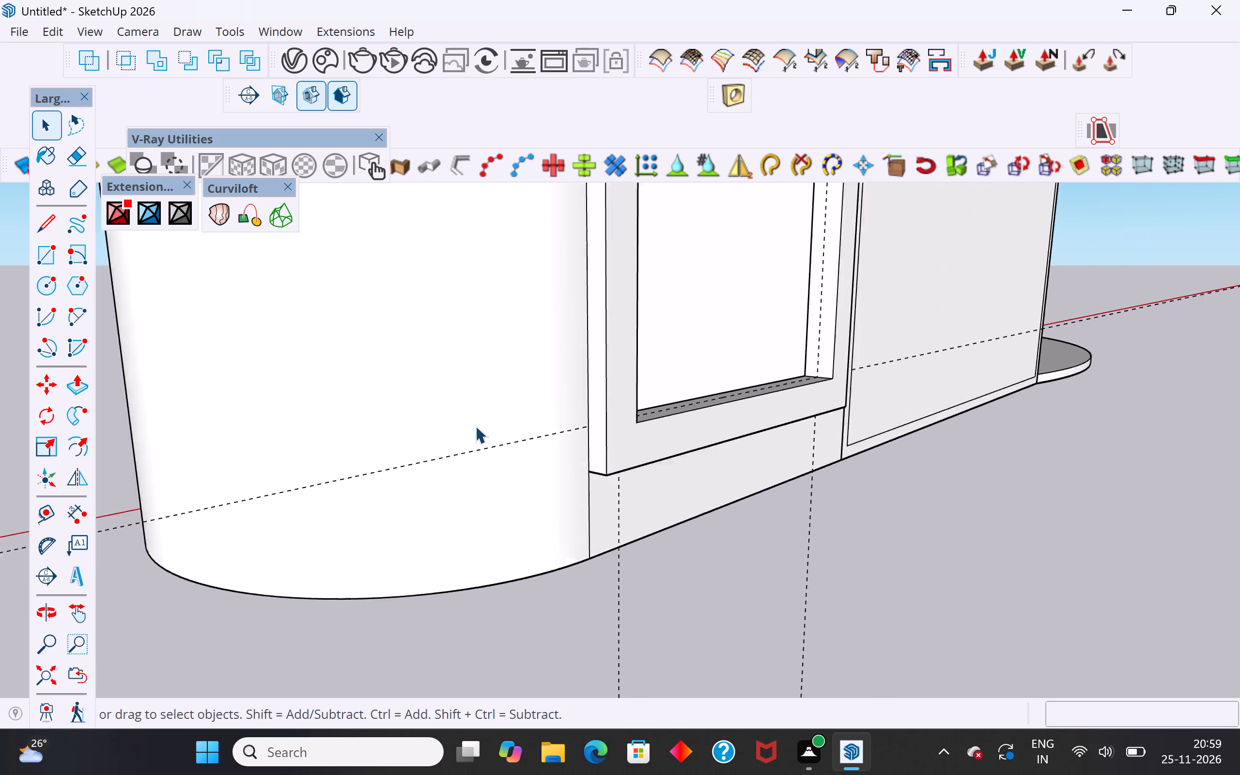
scroll(475, 426, down, 17)
middle_drag(792, 617, 613, 605)
scroll(848, 542, down, 5)
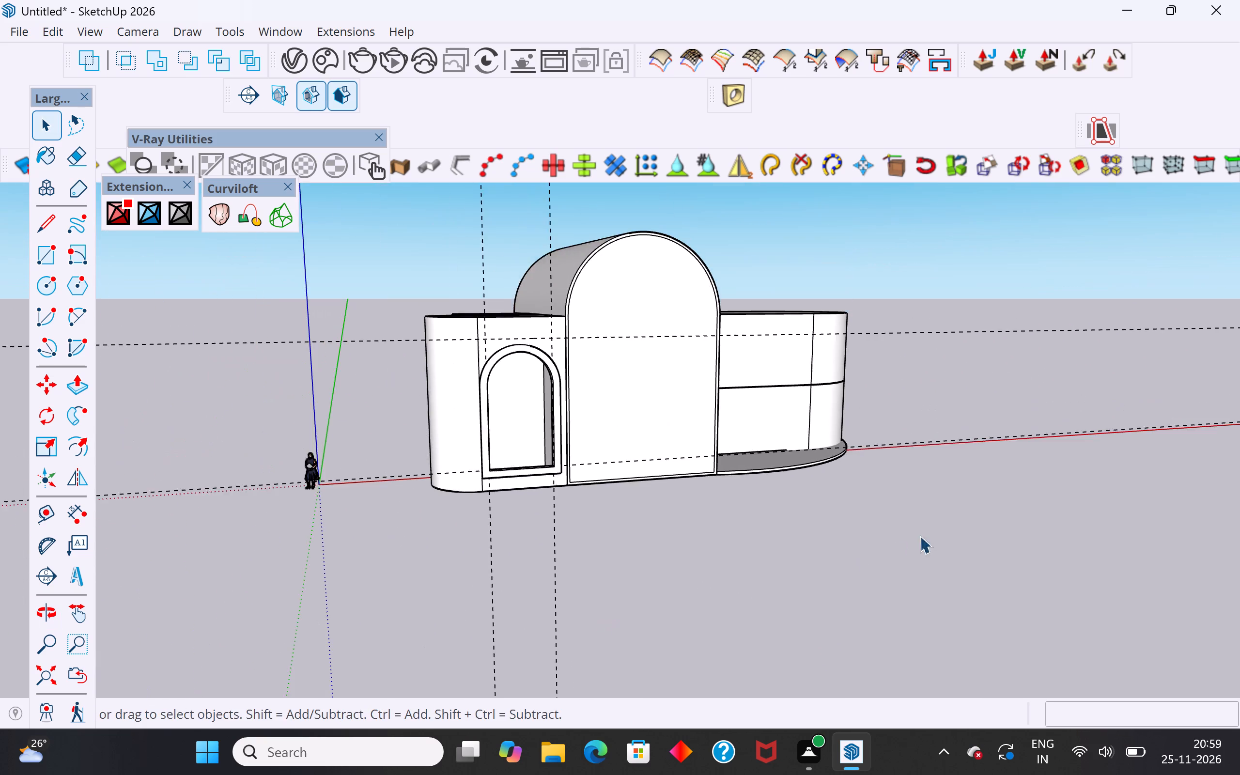
middle_drag(882, 545, 818, 543)
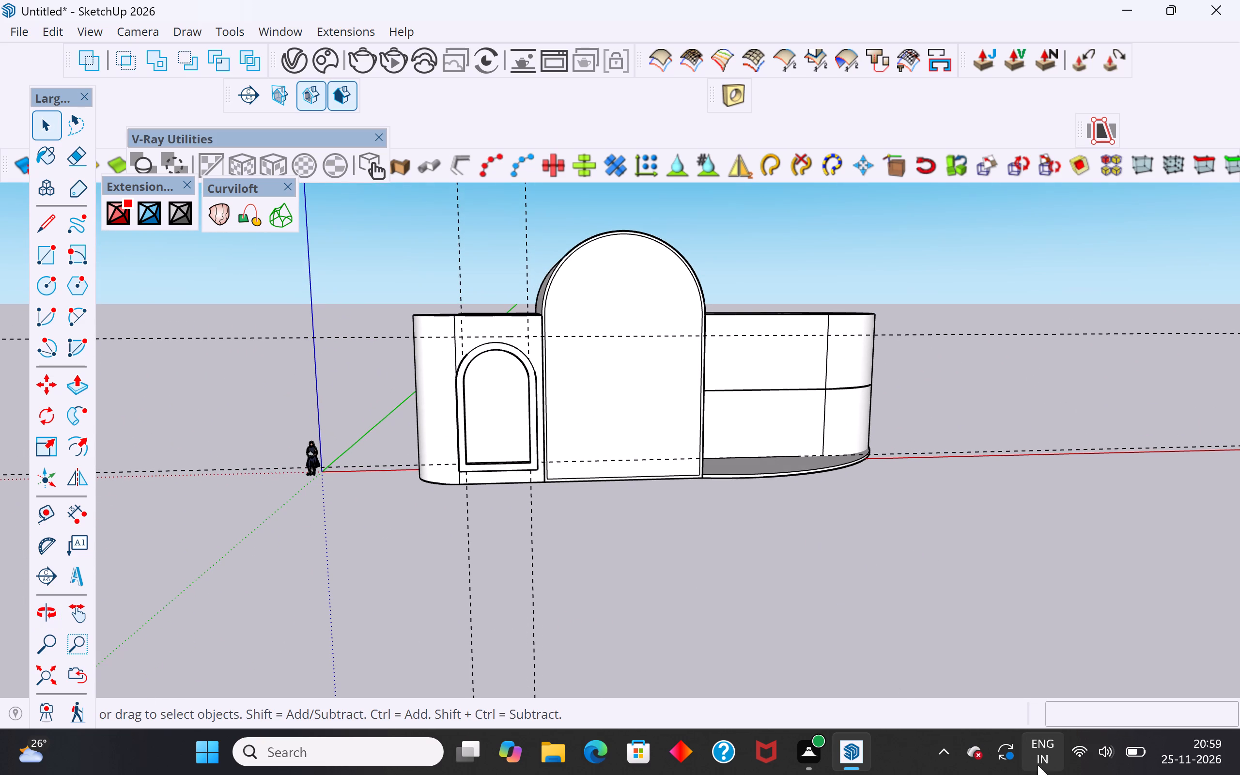
scroll(771, 575, down, 2)
middle_drag(944, 527, 940, 518)
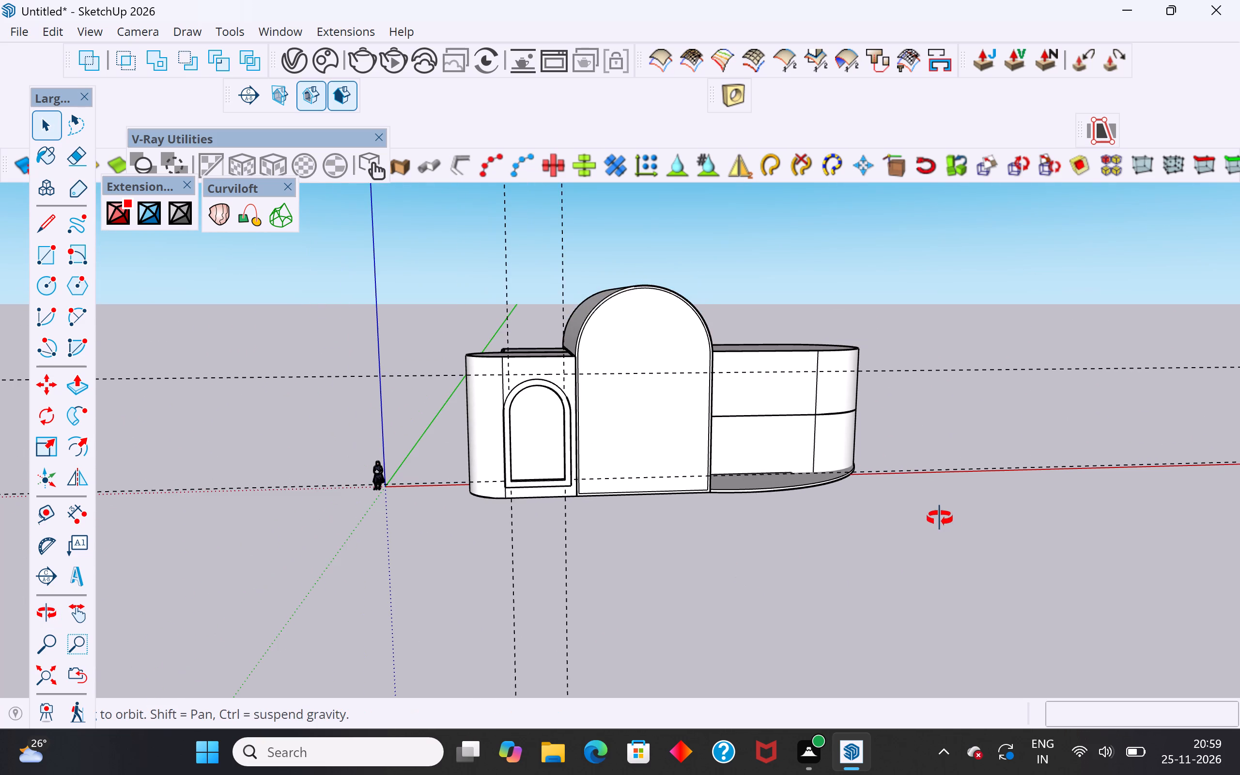
middle_drag(940, 518, 899, 473)
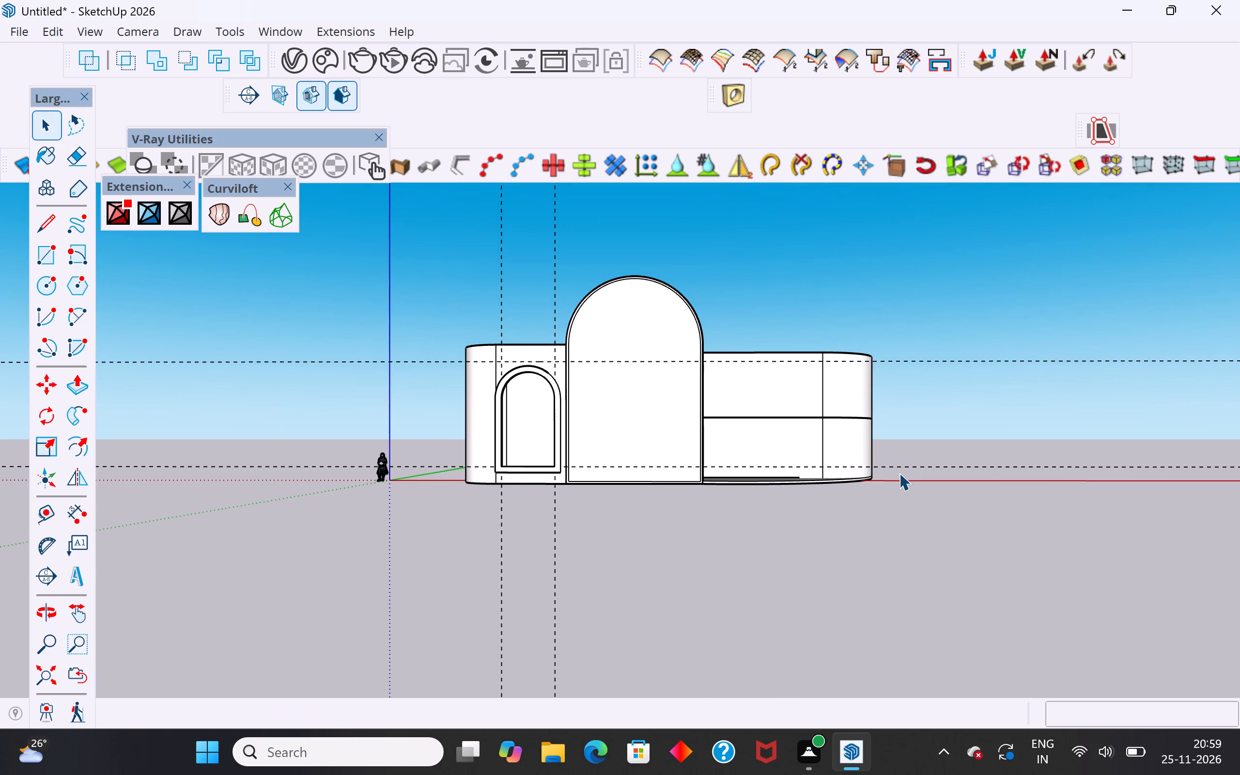
Examine the vaulted middle block and its neighbouring units from the front, the side and above.
click(639, 396)
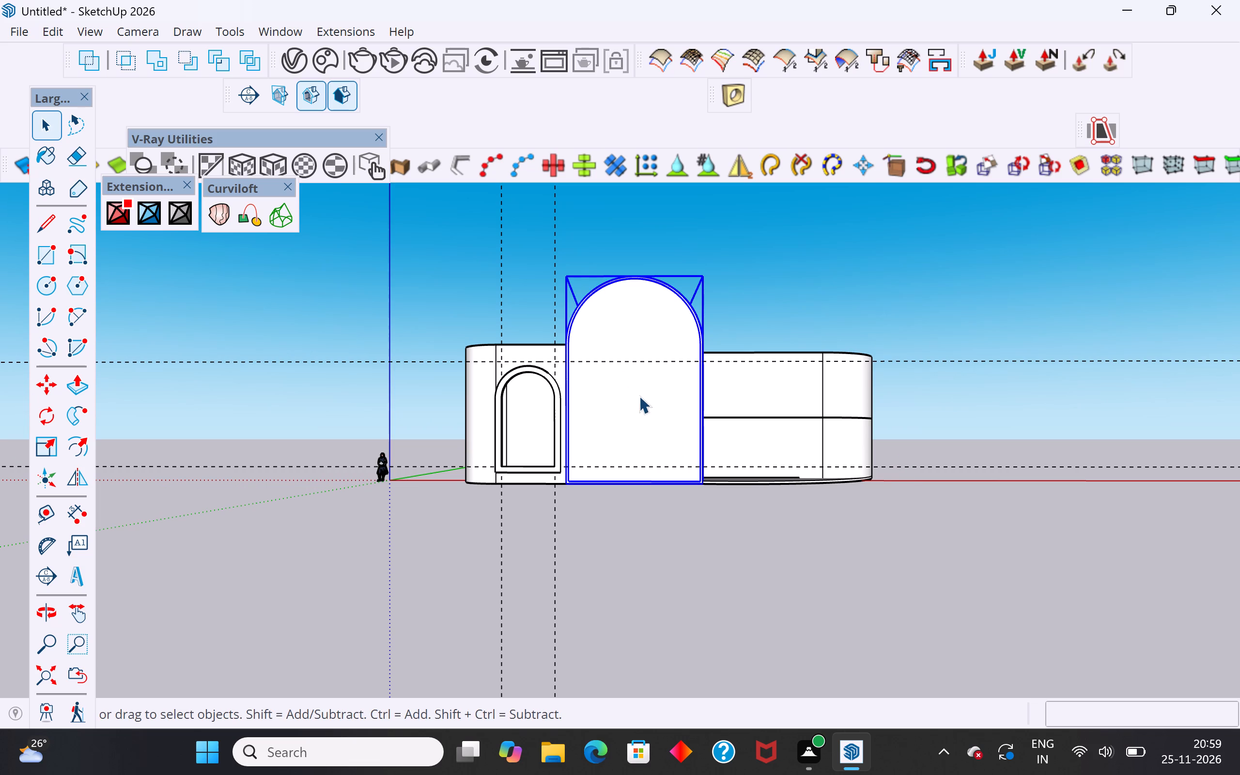
middle_drag(653, 427, 715, 602)
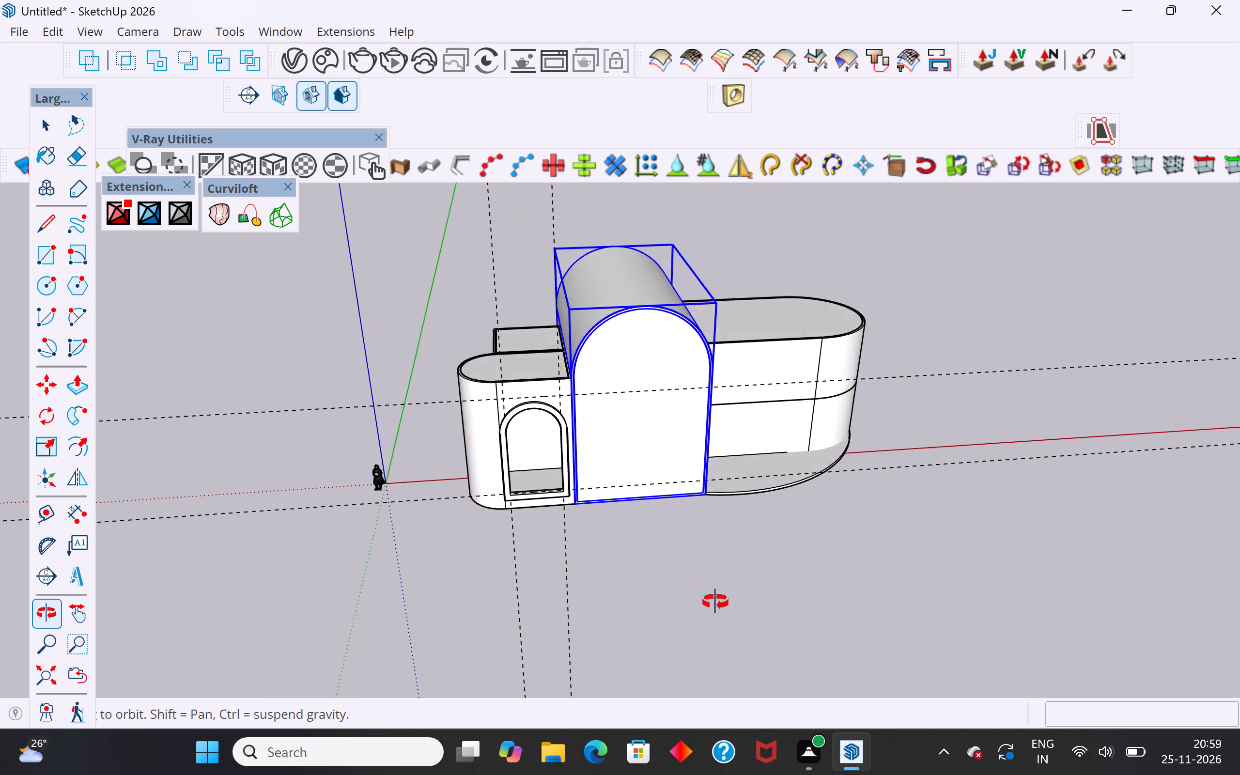
middle_drag(715, 602, 727, 611)
scroll(645, 495, up, 2)
middle_drag(674, 513, 1018, 560)
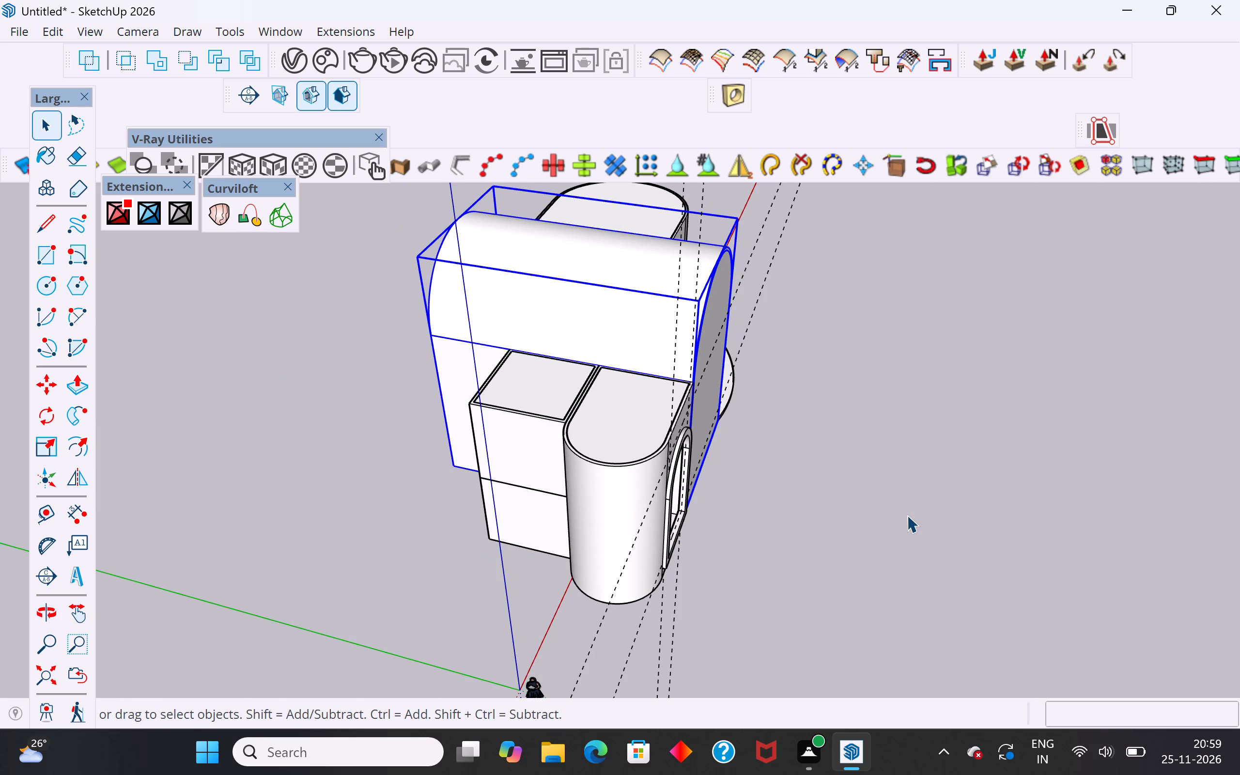
middle_drag(809, 444, 573, 407)
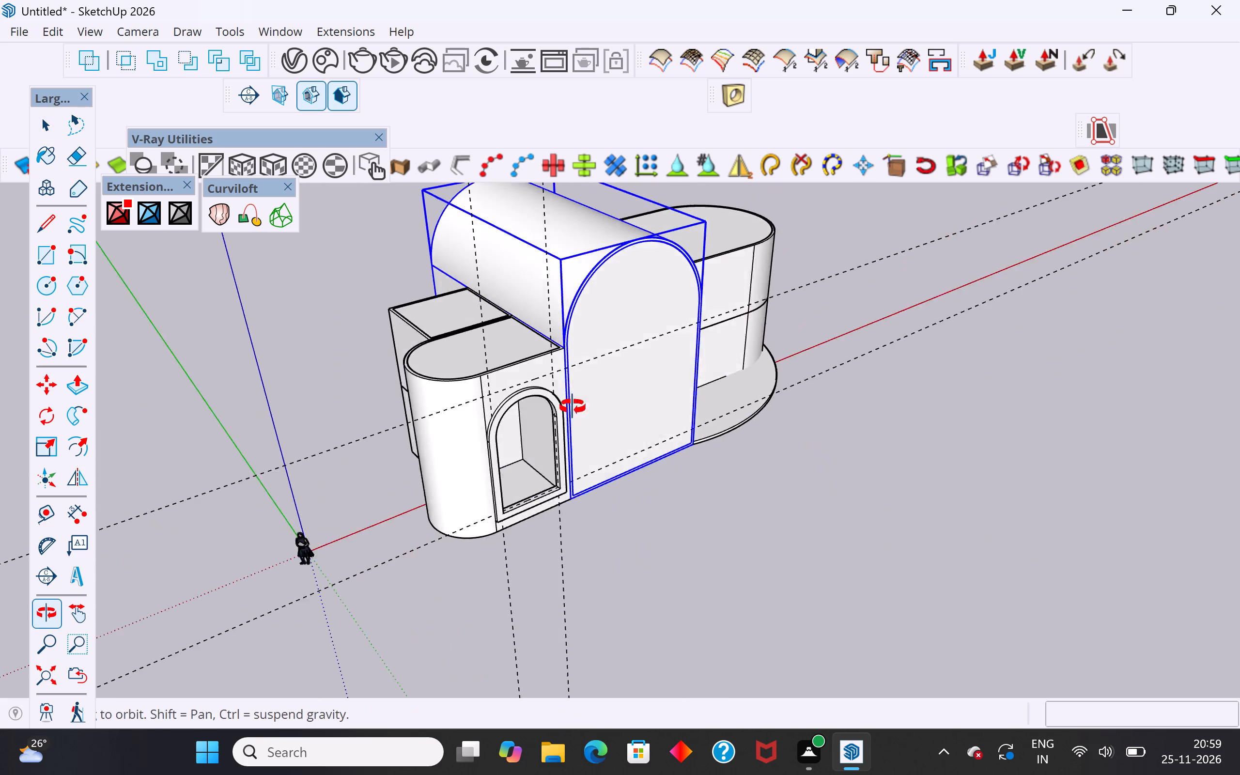
middle_drag(573, 407, 554, 405)
click(600, 401)
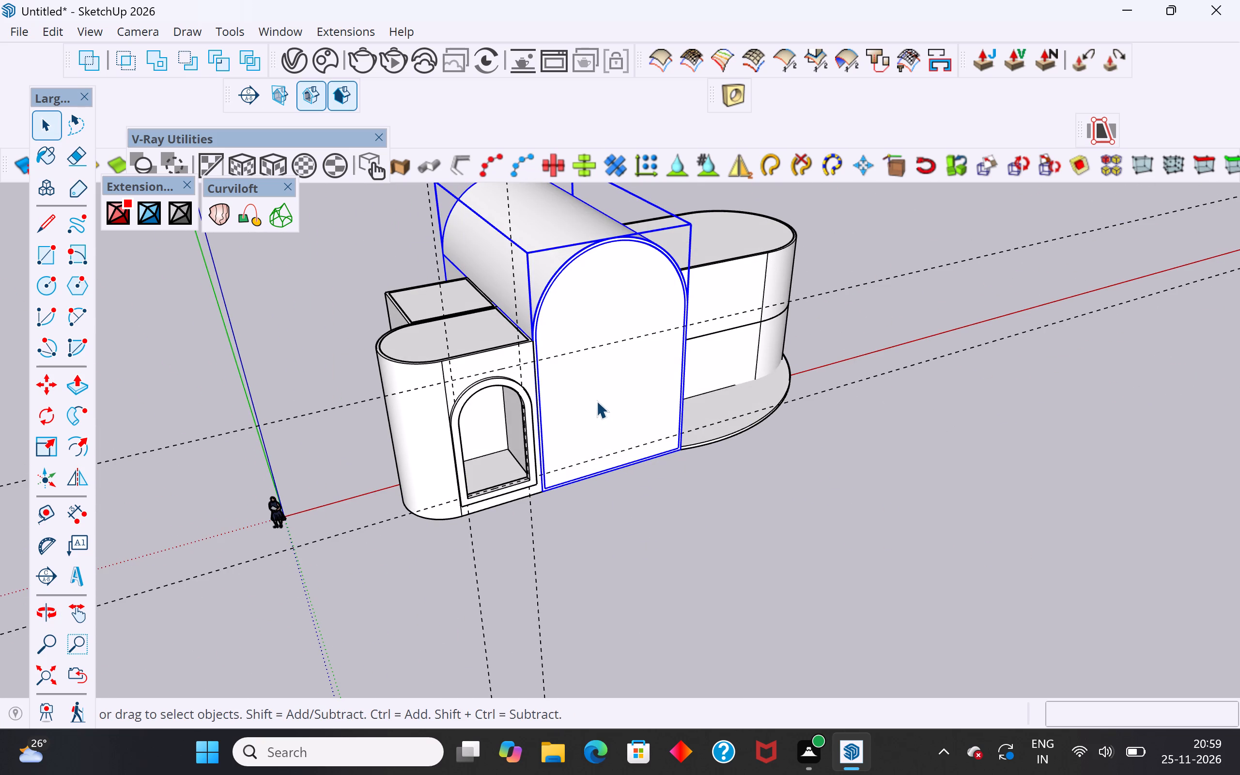
scroll(708, 436, down, 3)
middle_drag(760, 468, 717, 464)
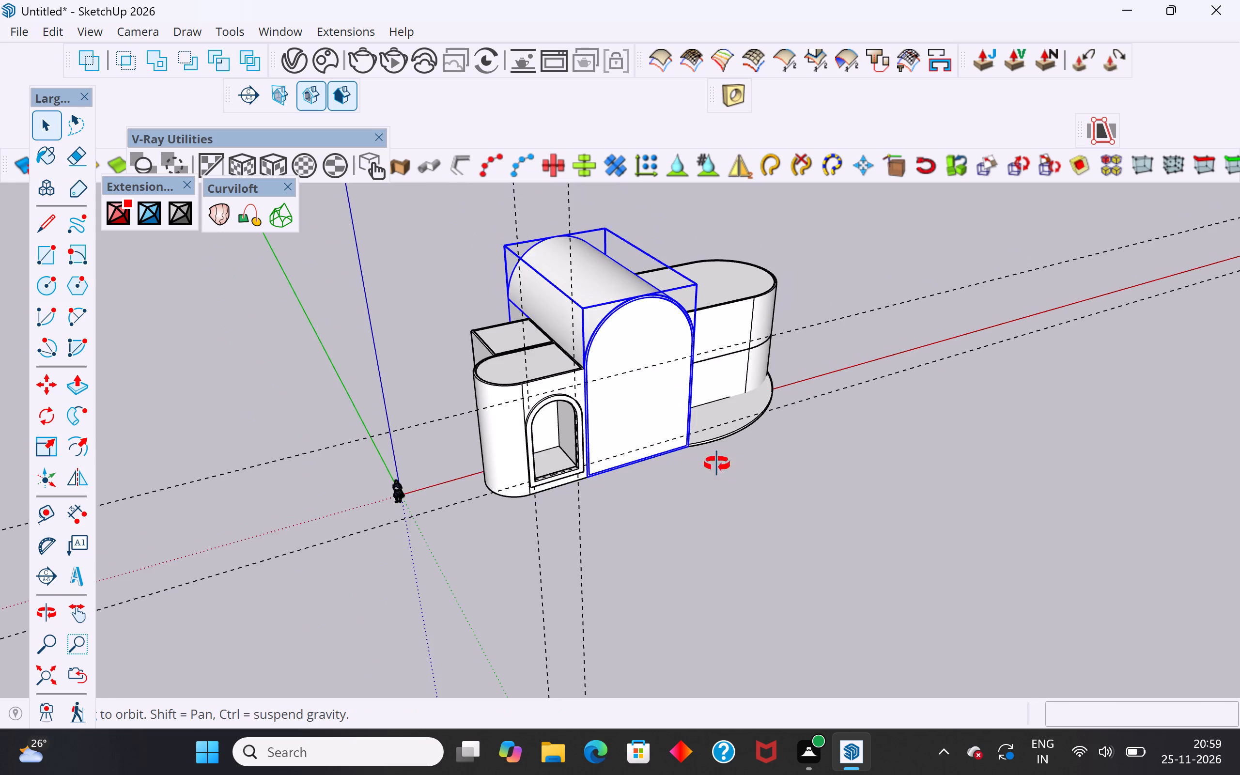
middle_drag(717, 464, 758, 442)
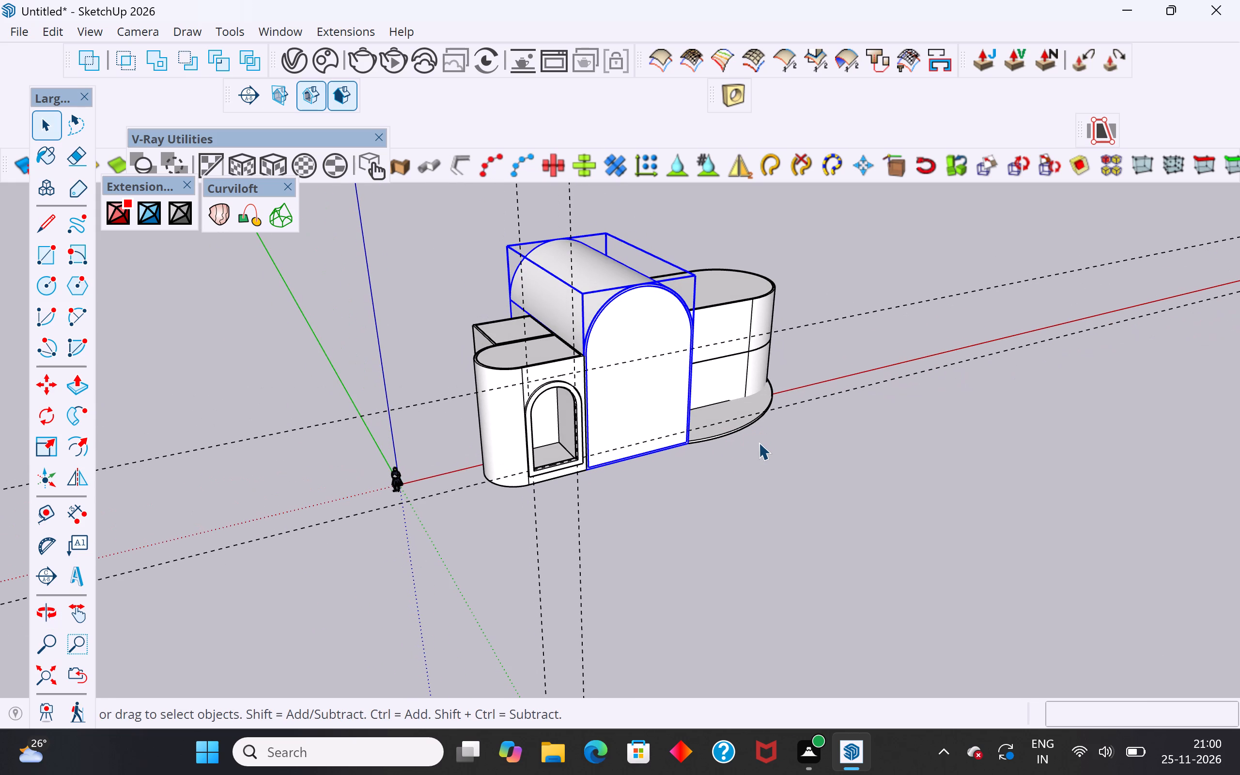
Open the small round-ended unit and copy its curved end wall face about 40' 1 7/8" away, clear of the building.
scroll(514, 463, up, 9)
middle_drag(518, 458, 610, 479)
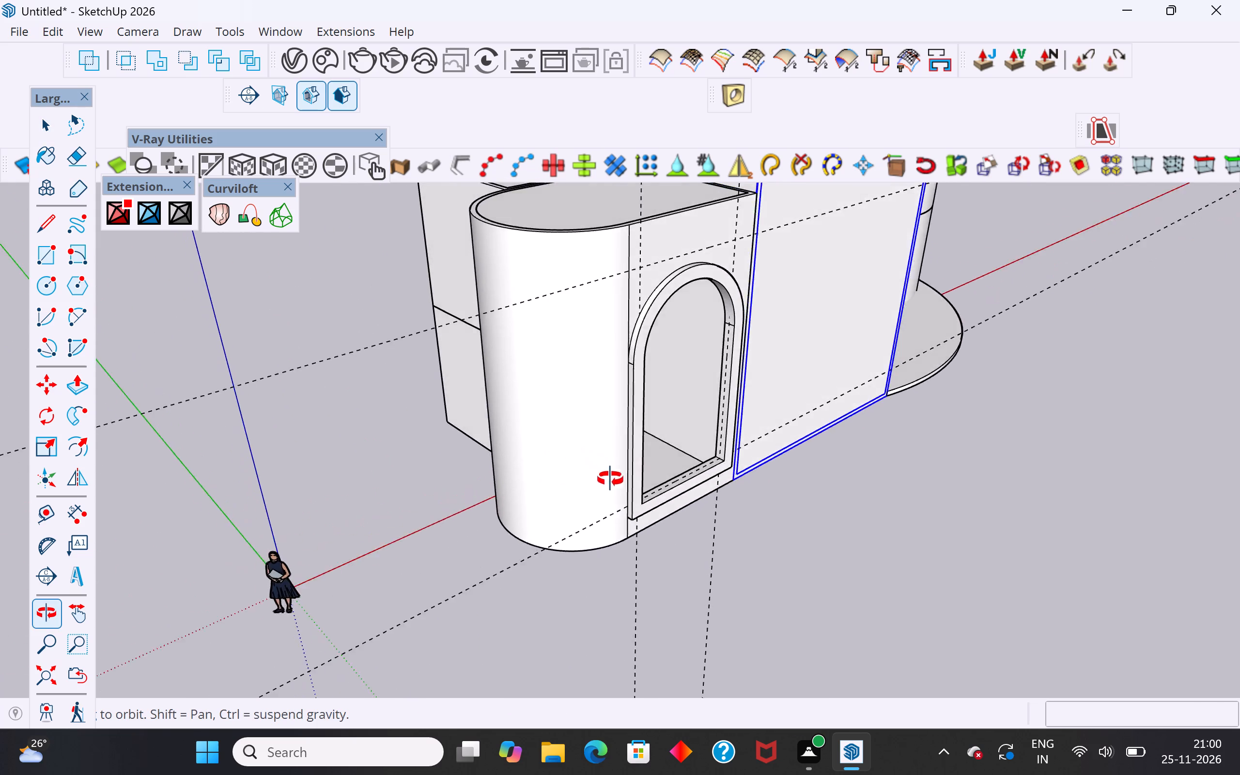
middle_drag(610, 479, 698, 518)
scroll(702, 522, up, 3)
middle_drag(725, 574, 698, 576)
scroll(696, 576, up, 1)
click(645, 558)
click(611, 535)
click(611, 530)
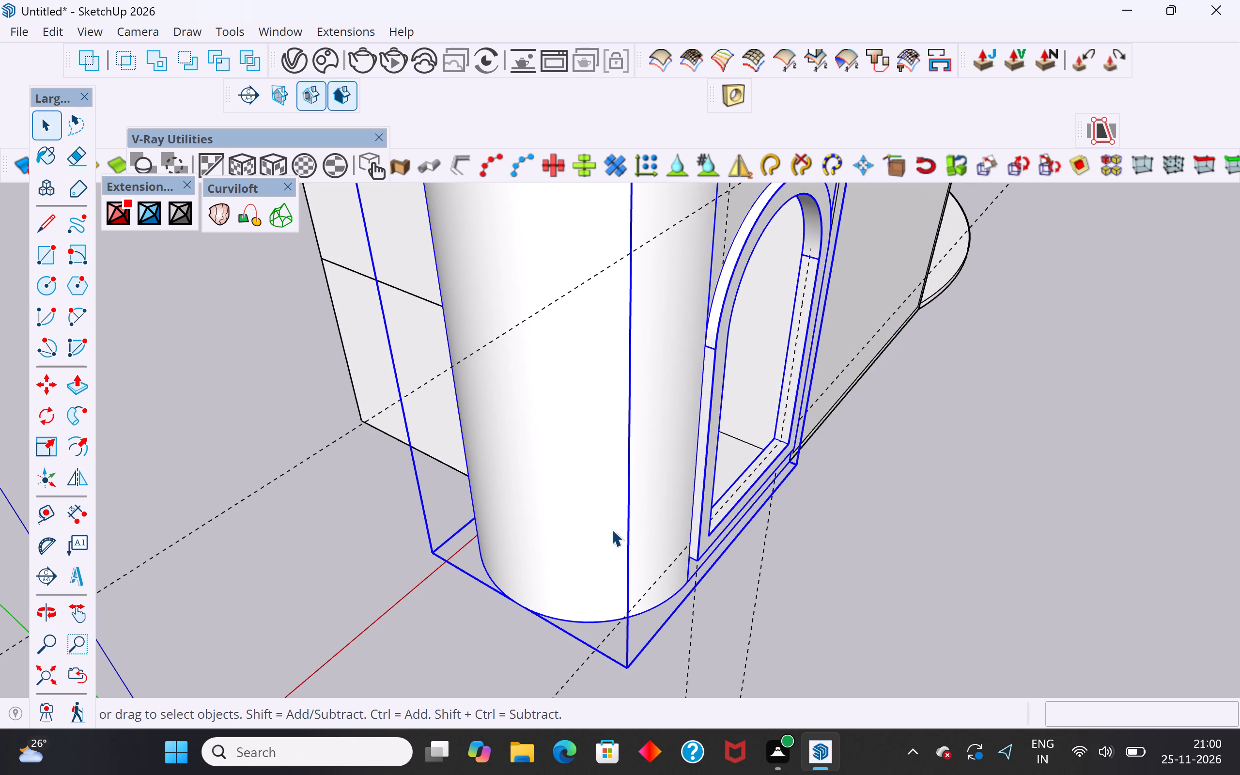
click(630, 512)
double_click(557, 520)
click(580, 511)
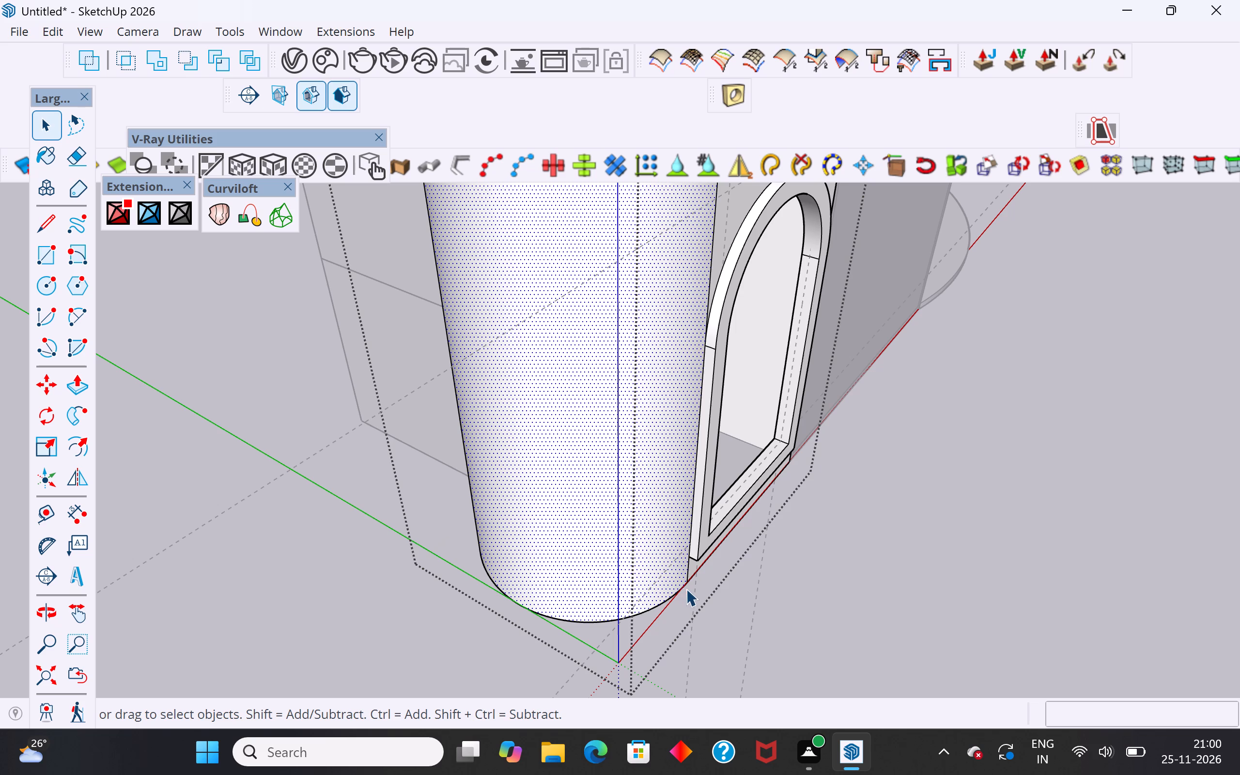
key(m)
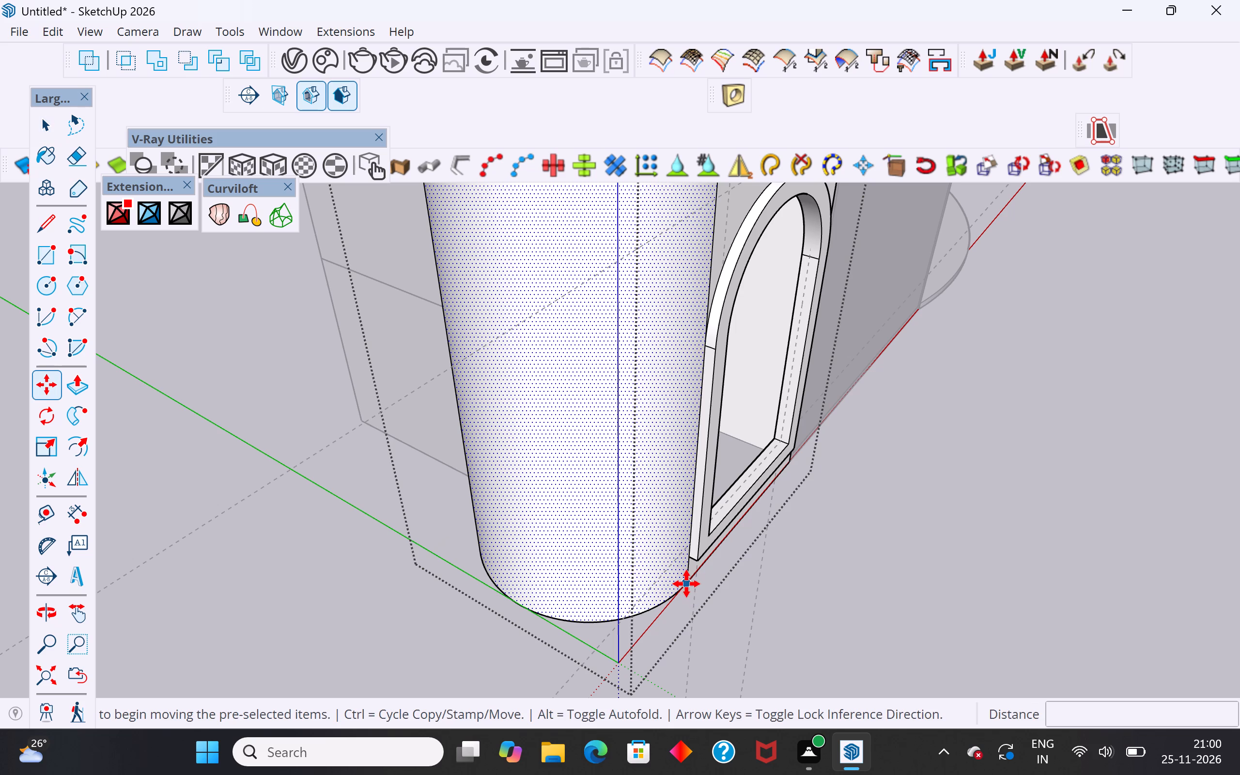
click(686, 584)
scroll(611, 612, down, 7)
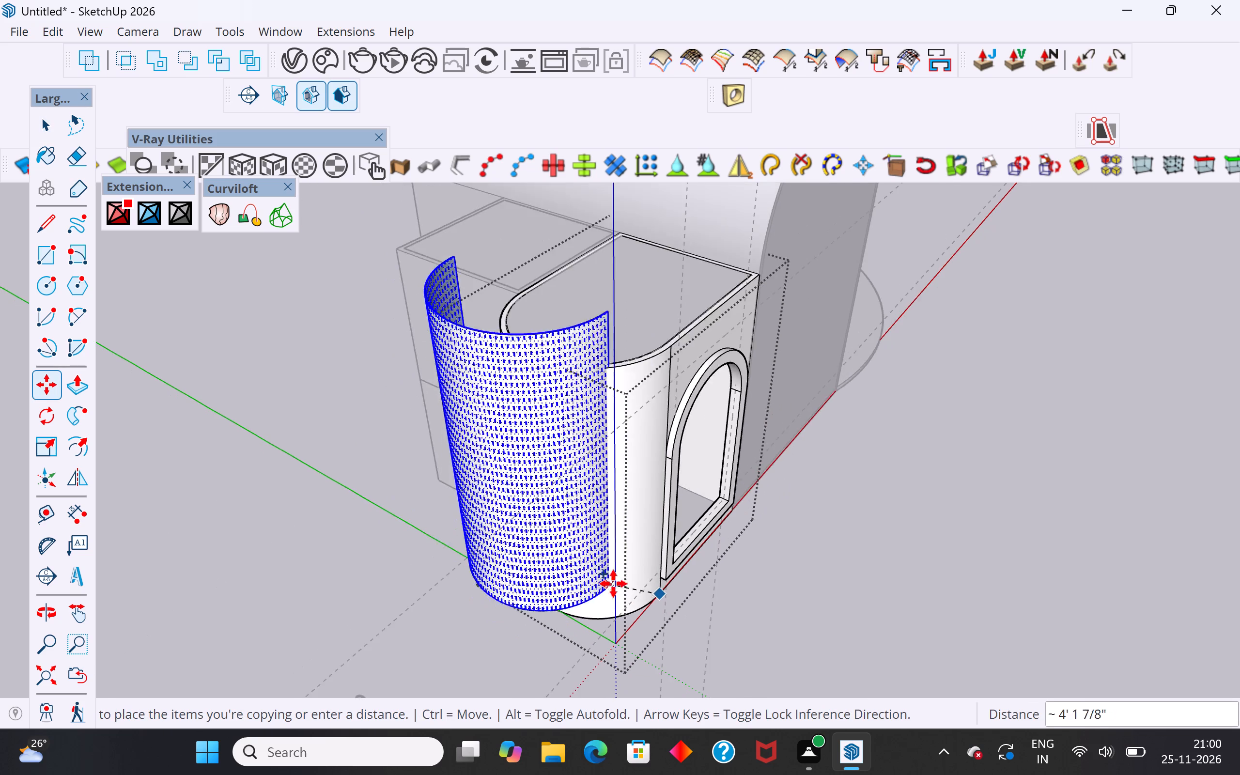
scroll(613, 584, down, 3)
click(944, 583)
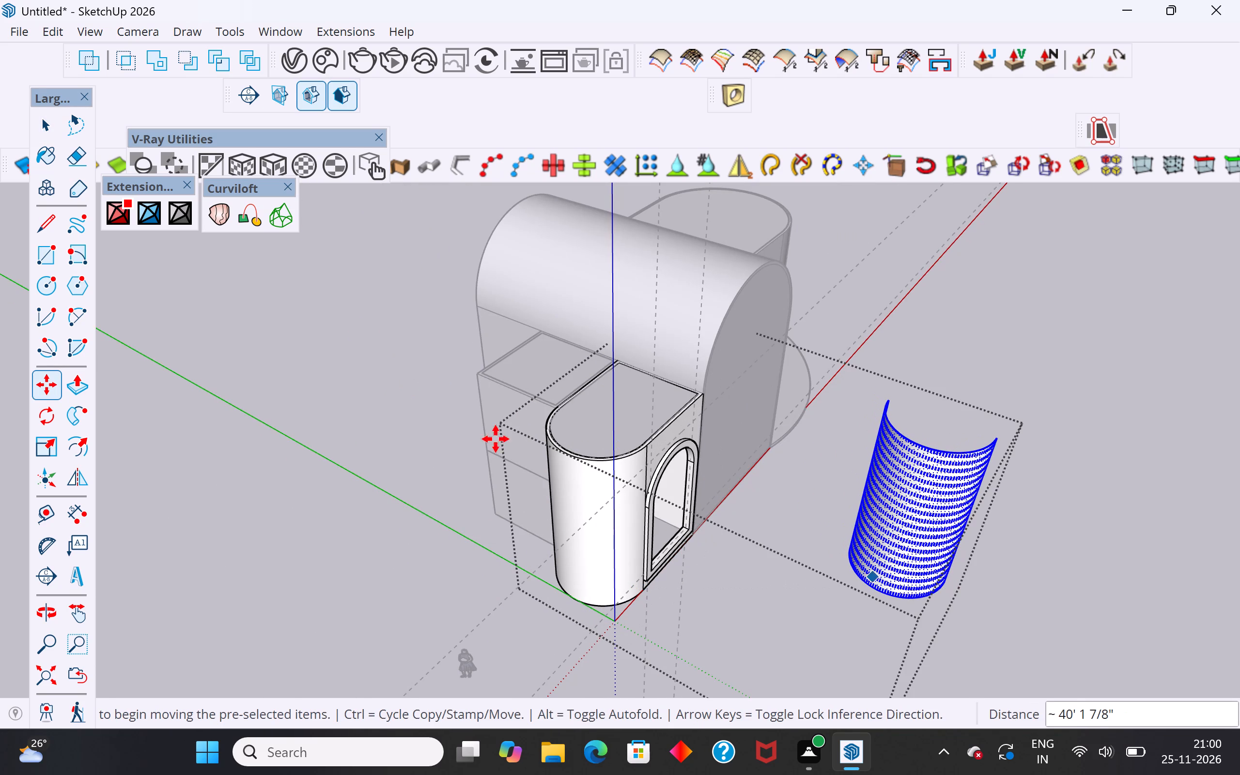
click(46, 133)
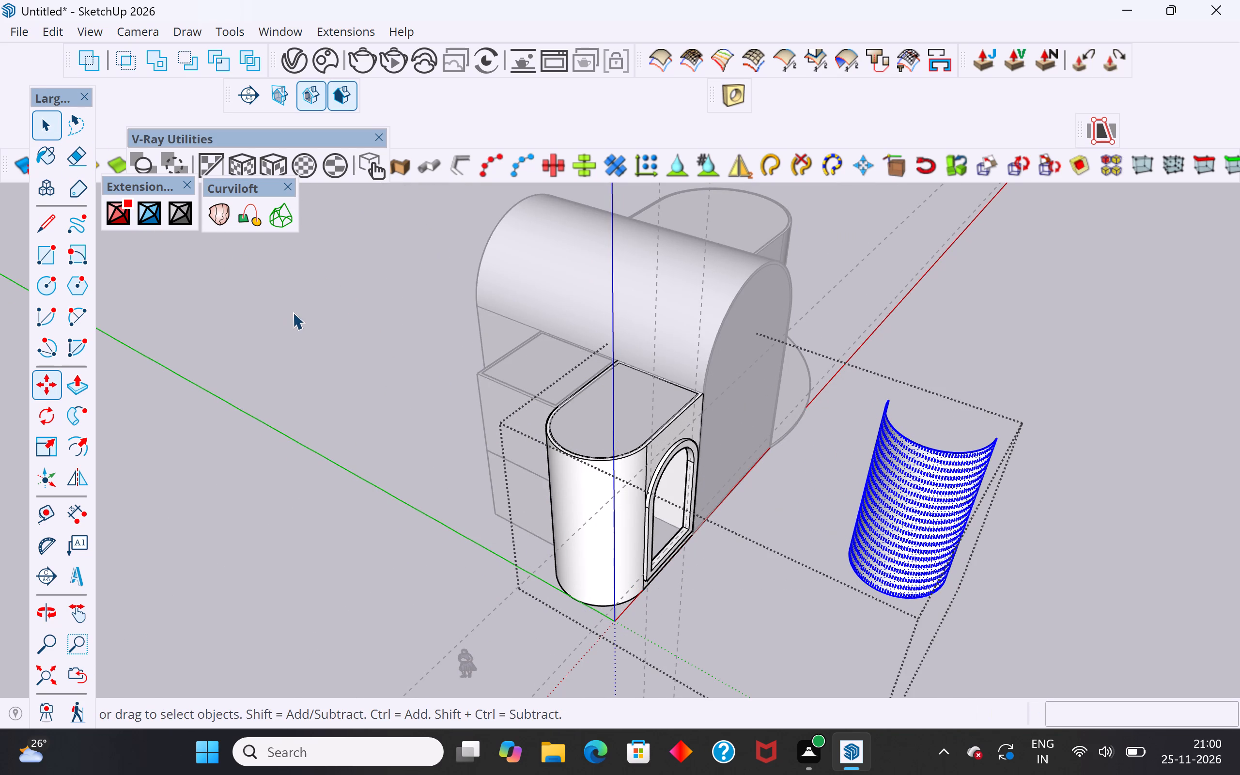
Leave the small unit's editing mode and explode the group that contains the copied curved wall.
click(293, 312)
click(924, 551)
right_click(939, 552)
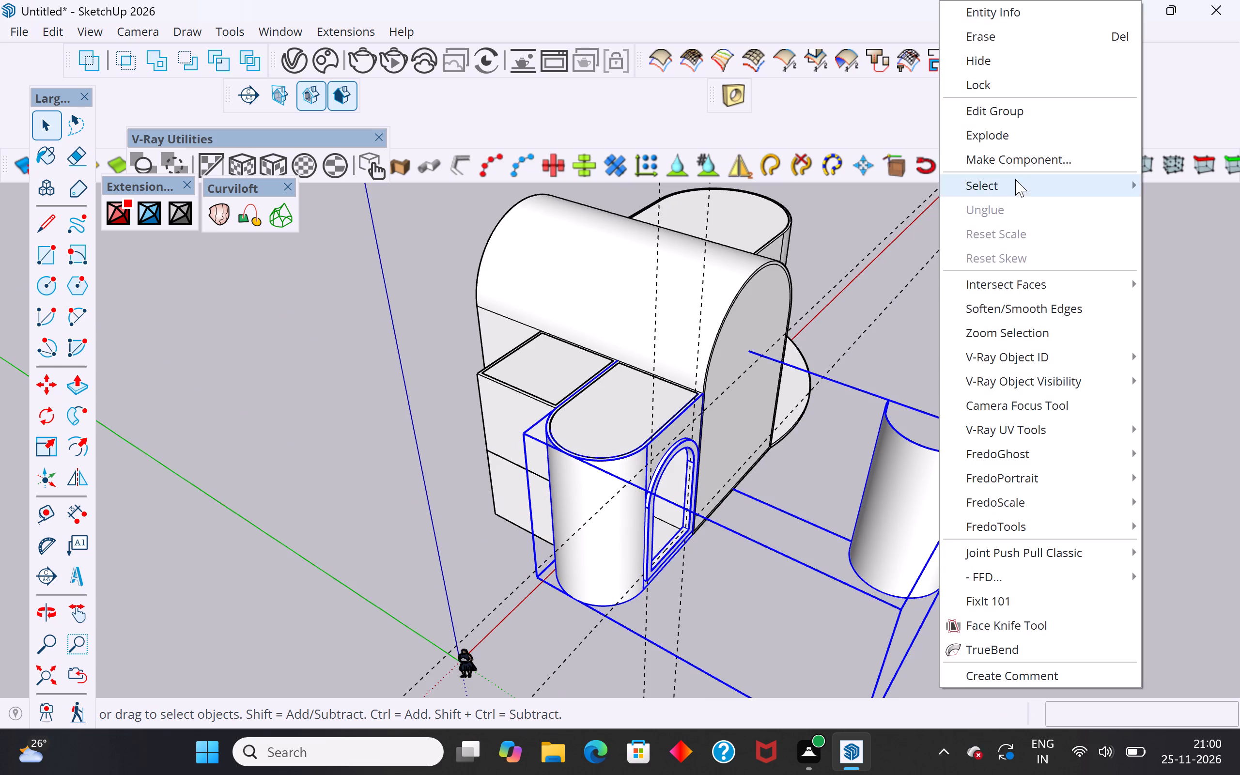
click(1018, 135)
click(1123, 587)
Draw a flat square of about 6 3/8" at the bottom end corner of the copied curved wall.
middle_drag(1005, 646, 850, 506)
scroll(905, 650, up, 2)
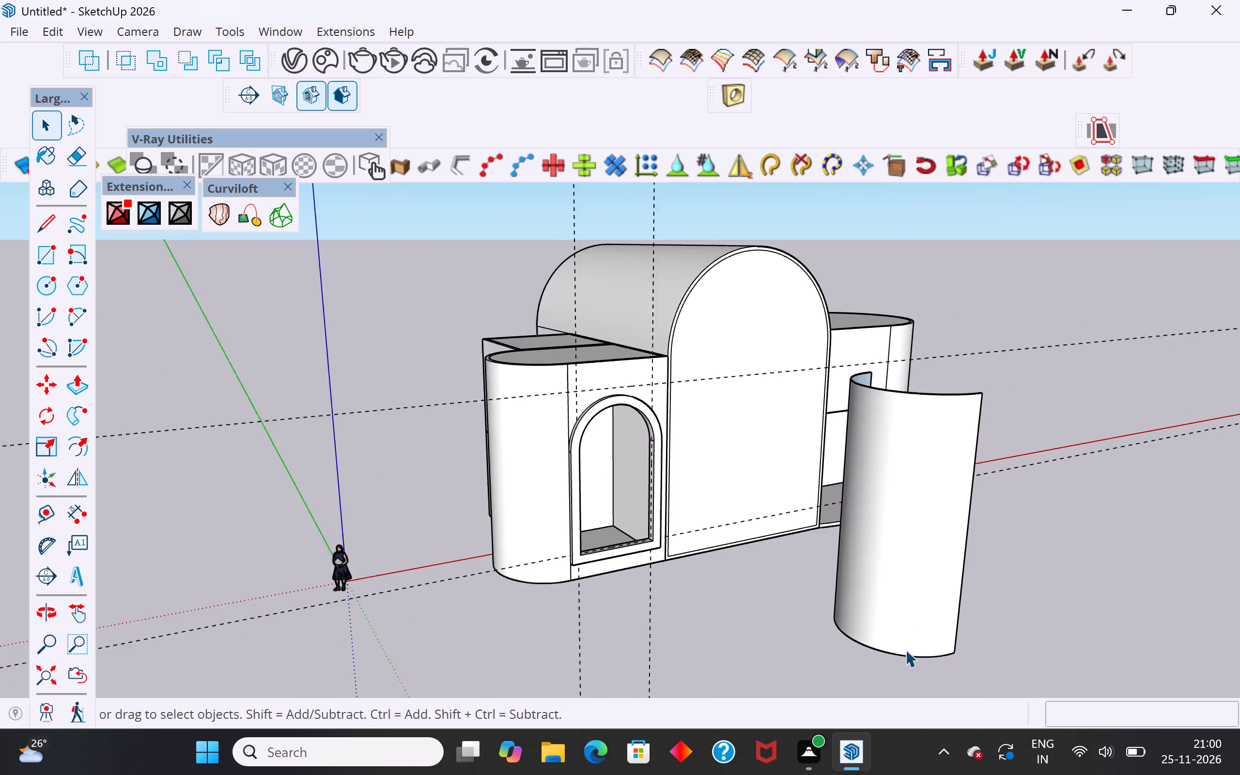
scroll(905, 650, up, 3)
middle_drag(827, 366, 839, 476)
scroll(826, 394, down, 4)
scroll(939, 641, up, 3)
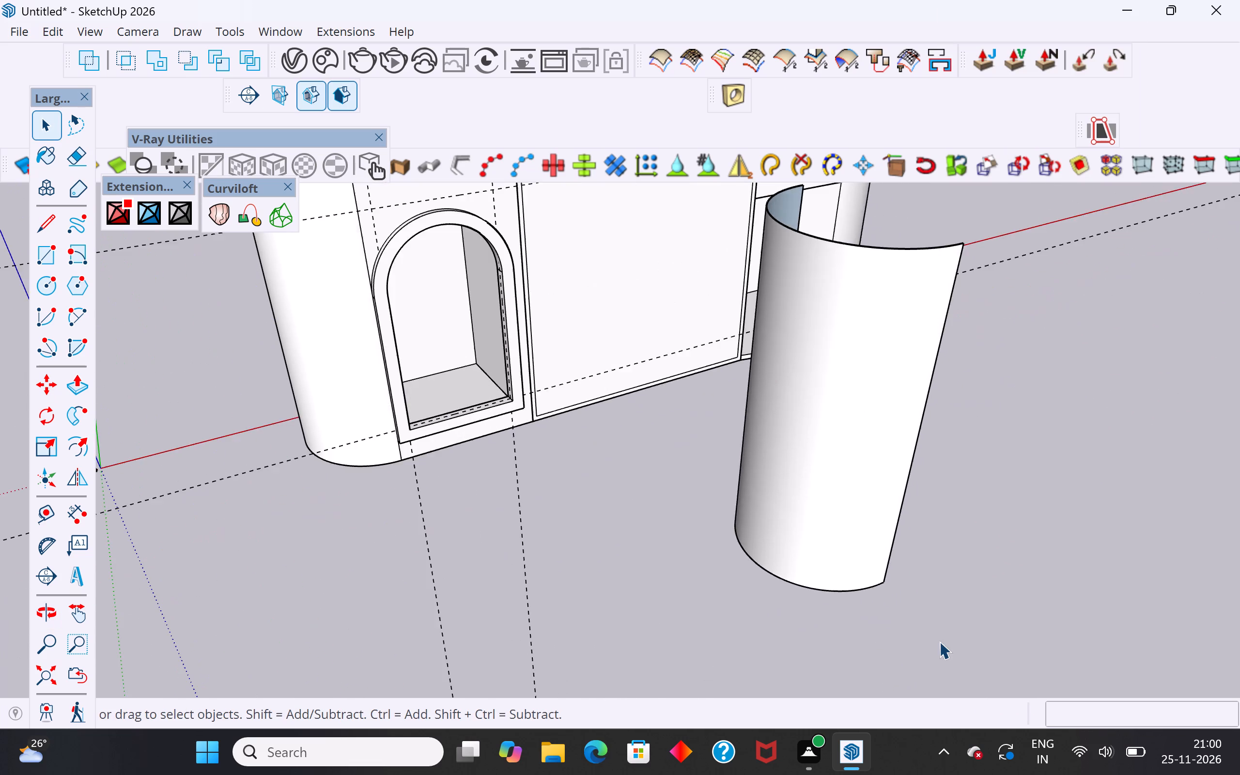
scroll(939, 641, up, 3)
scroll(890, 583, up, 1)
middle_drag(883, 586, 843, 592)
scroll(818, 604, up, 6)
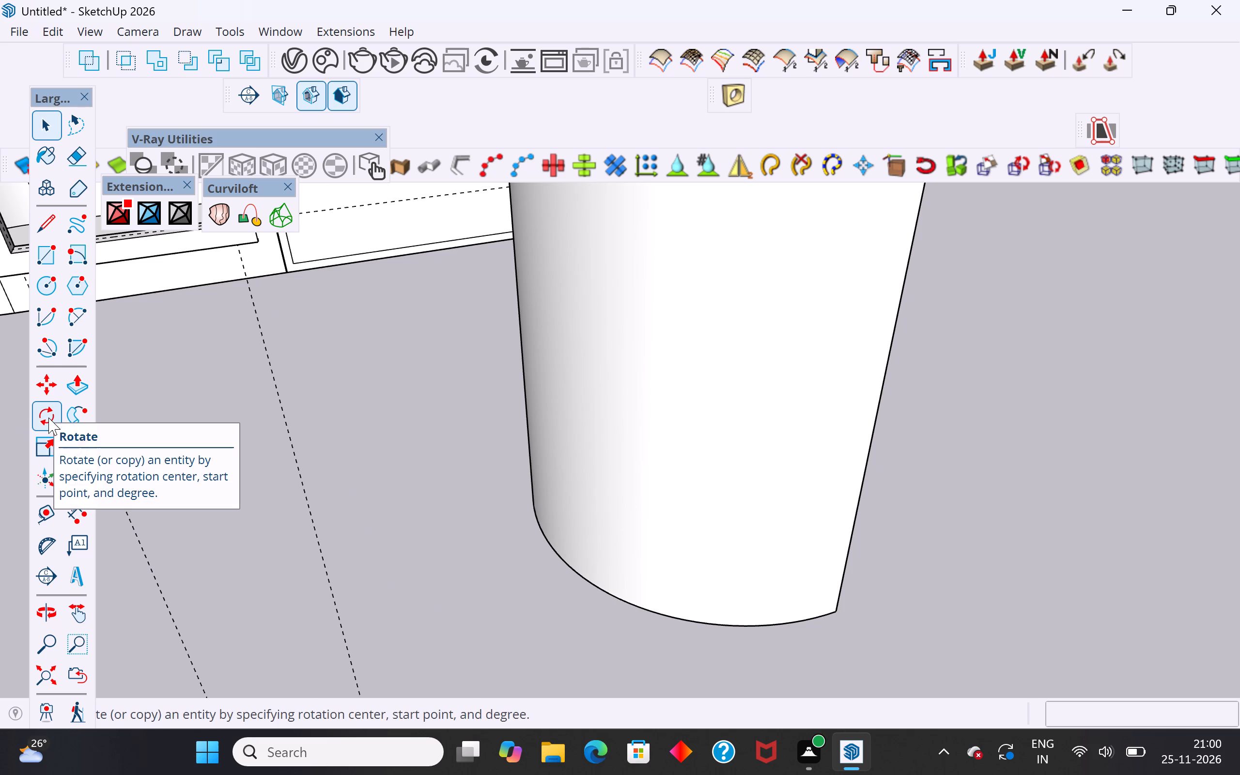
scroll(0, 459, down, 7)
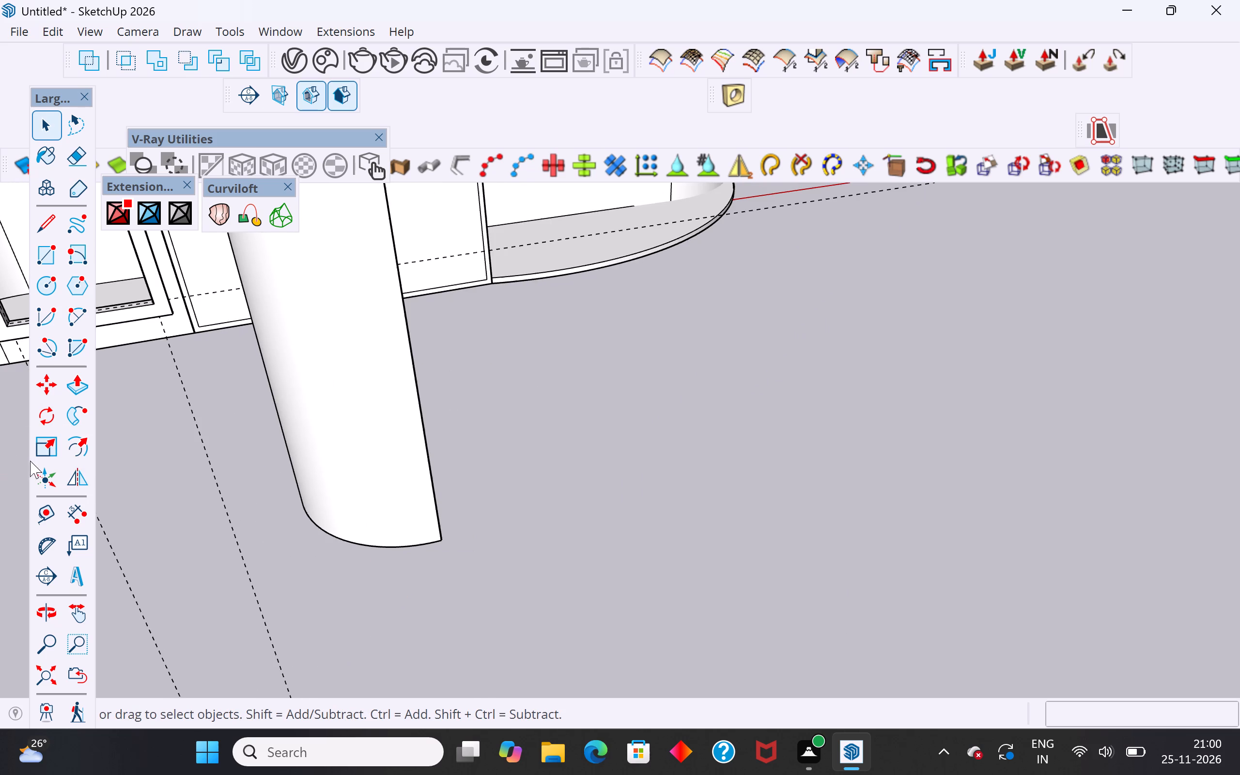
scroll(961, 429, down, 2)
middle_drag(422, 515, 637, 516)
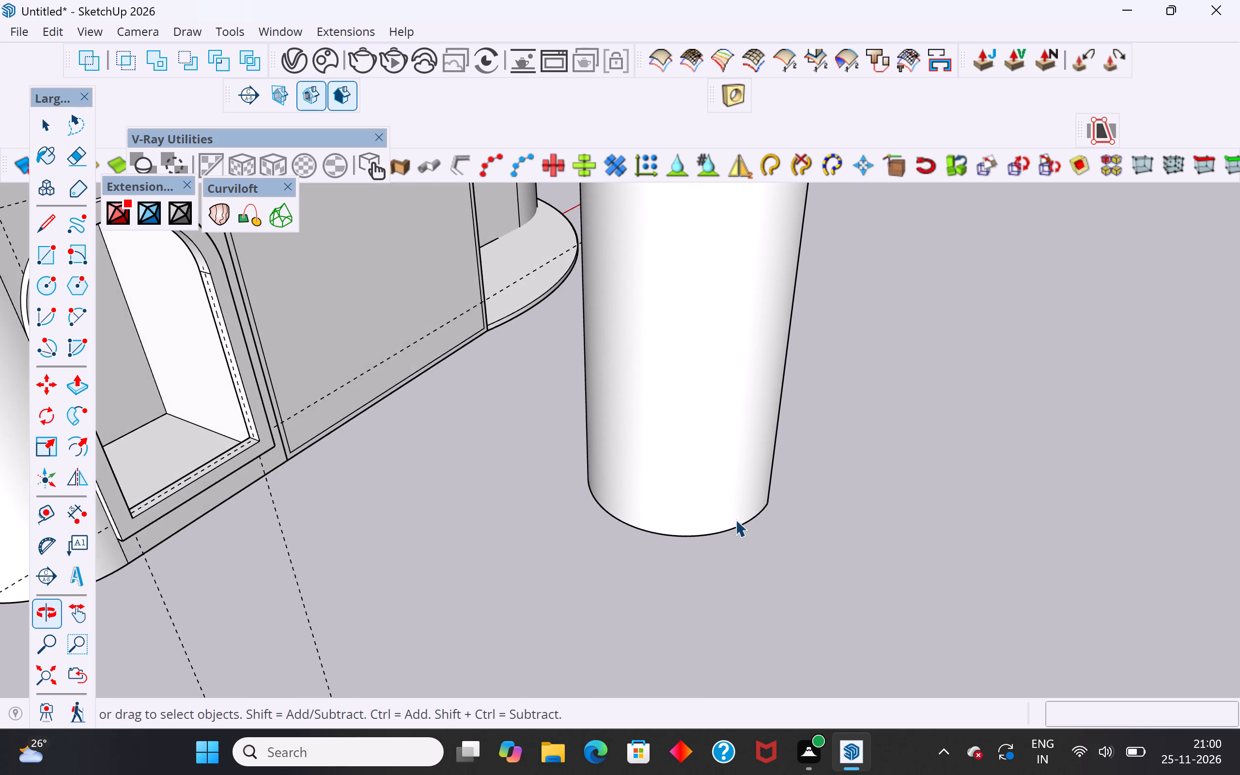
scroll(735, 519, up, 6)
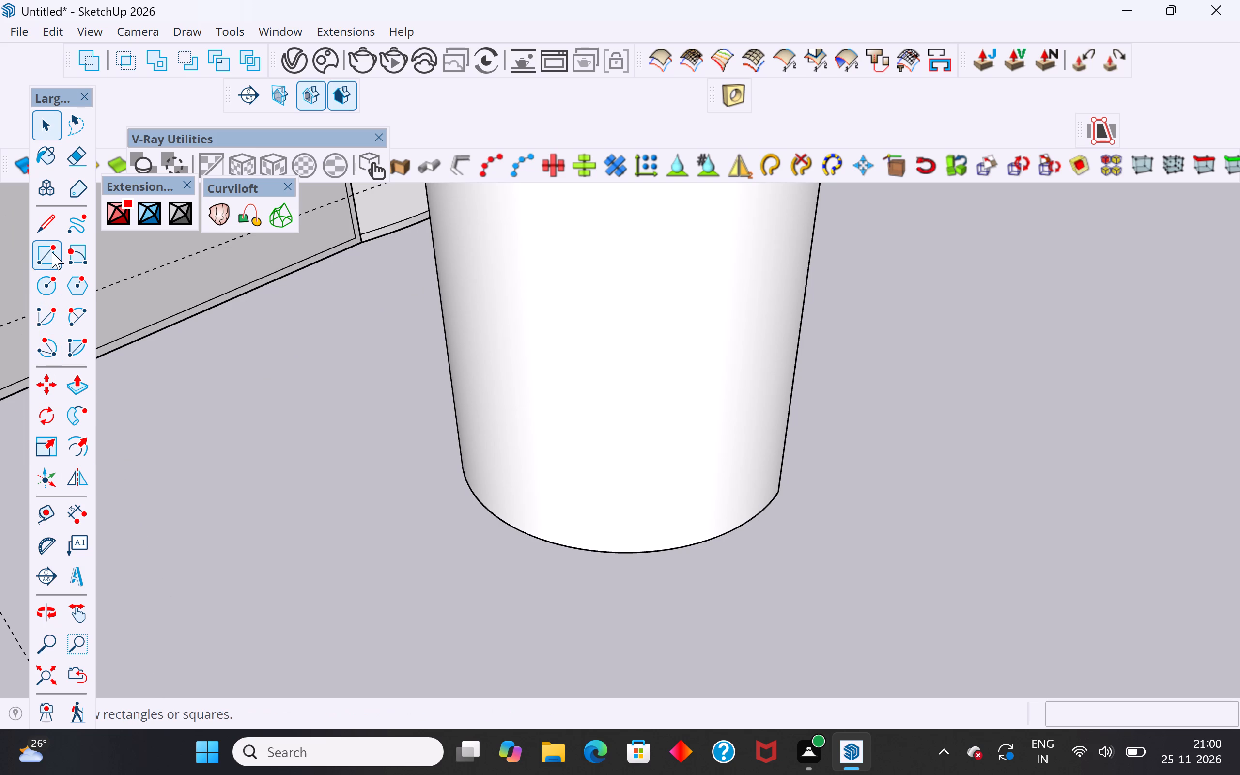
click(47, 259)
scroll(677, 526, up, 3)
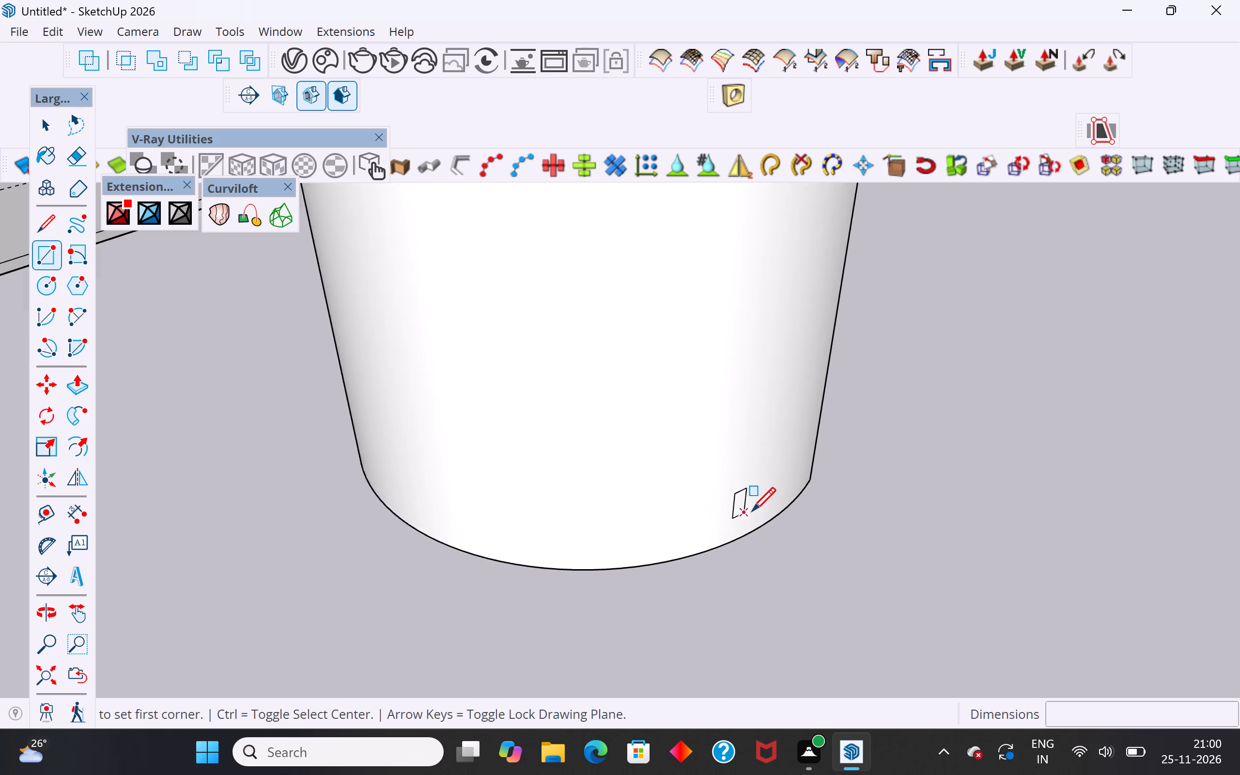
scroll(752, 513, up, 14)
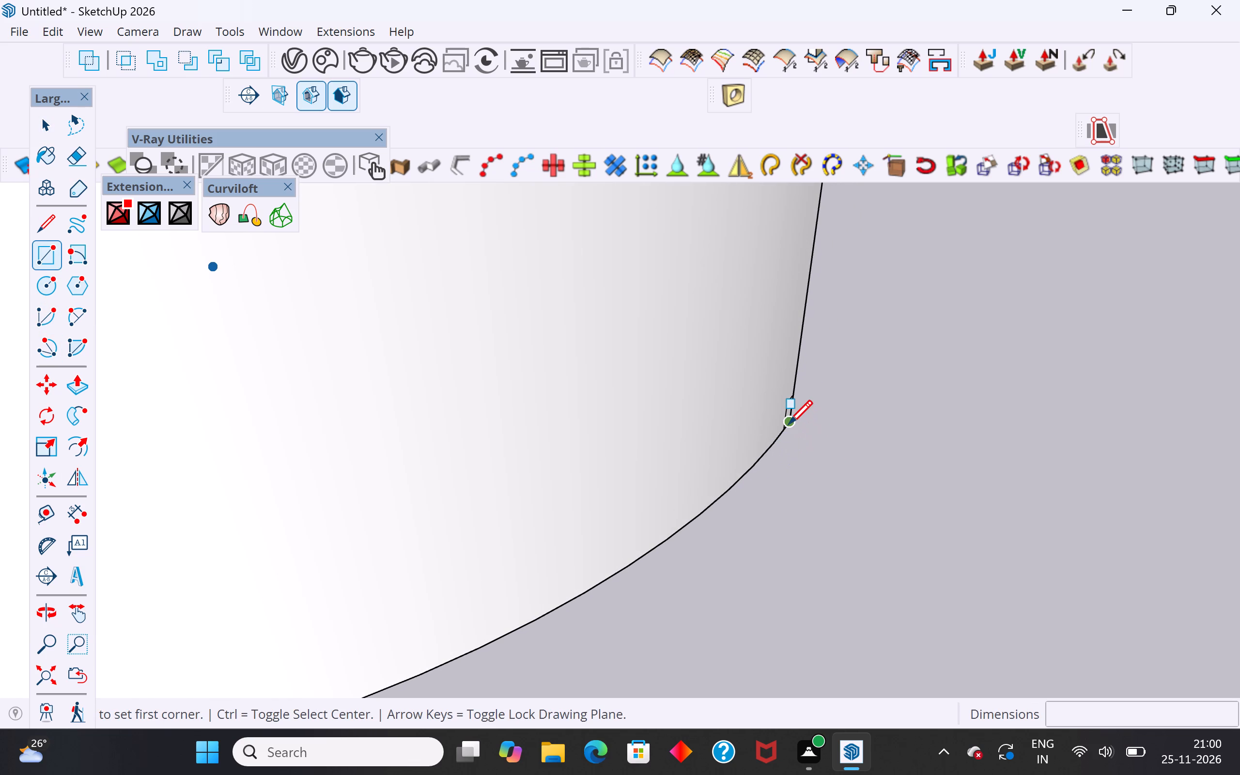
click(789, 426)
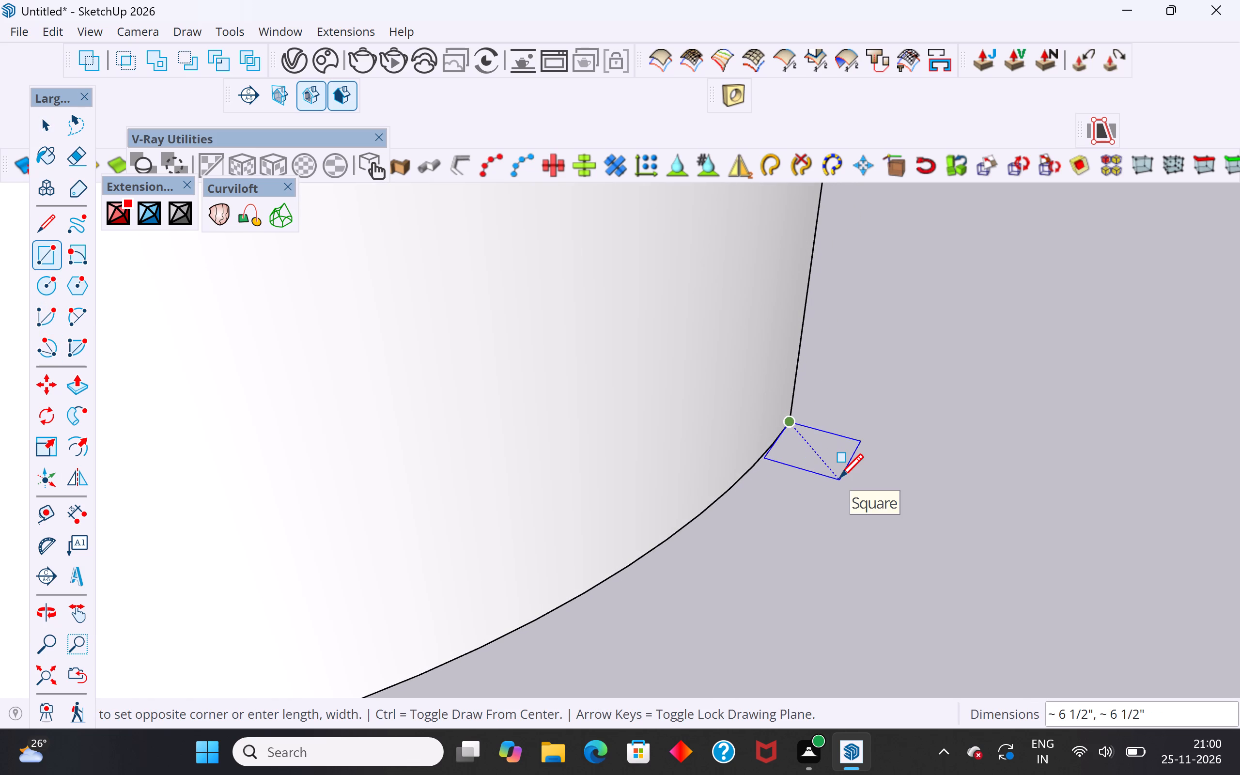
click(838, 480)
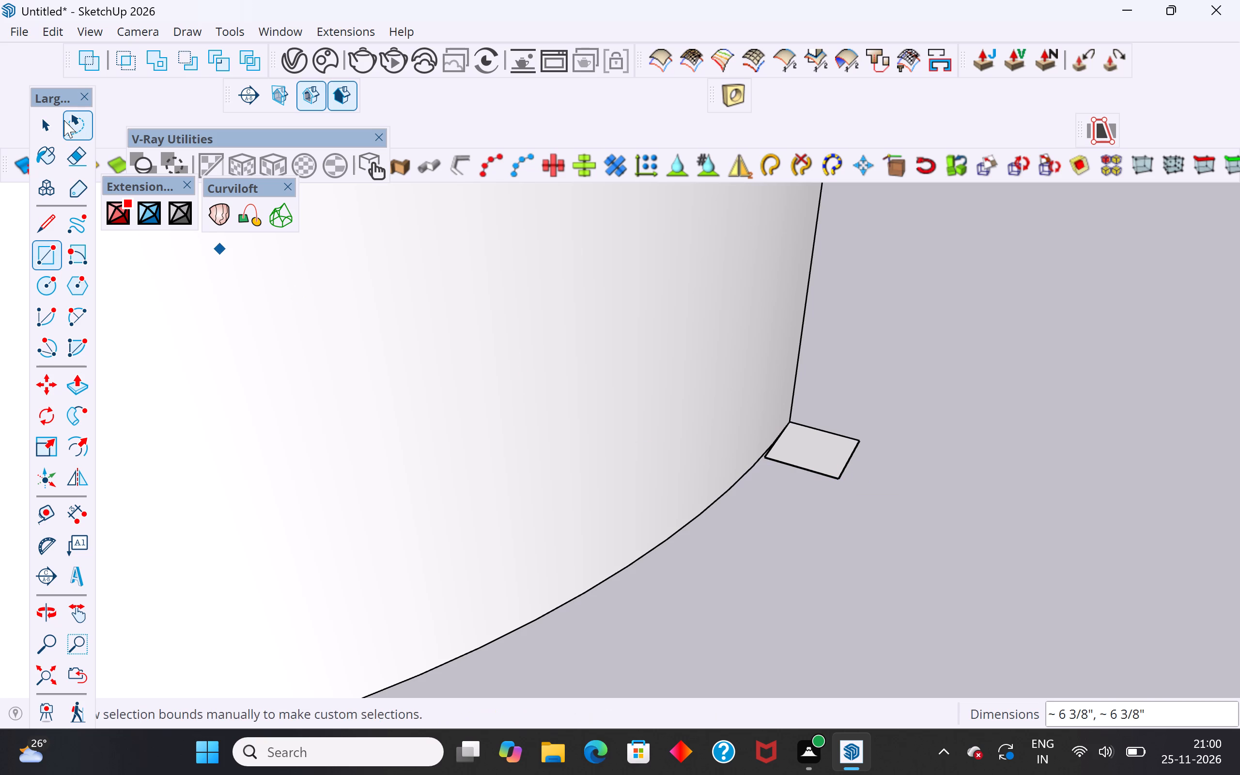
click(46, 125)
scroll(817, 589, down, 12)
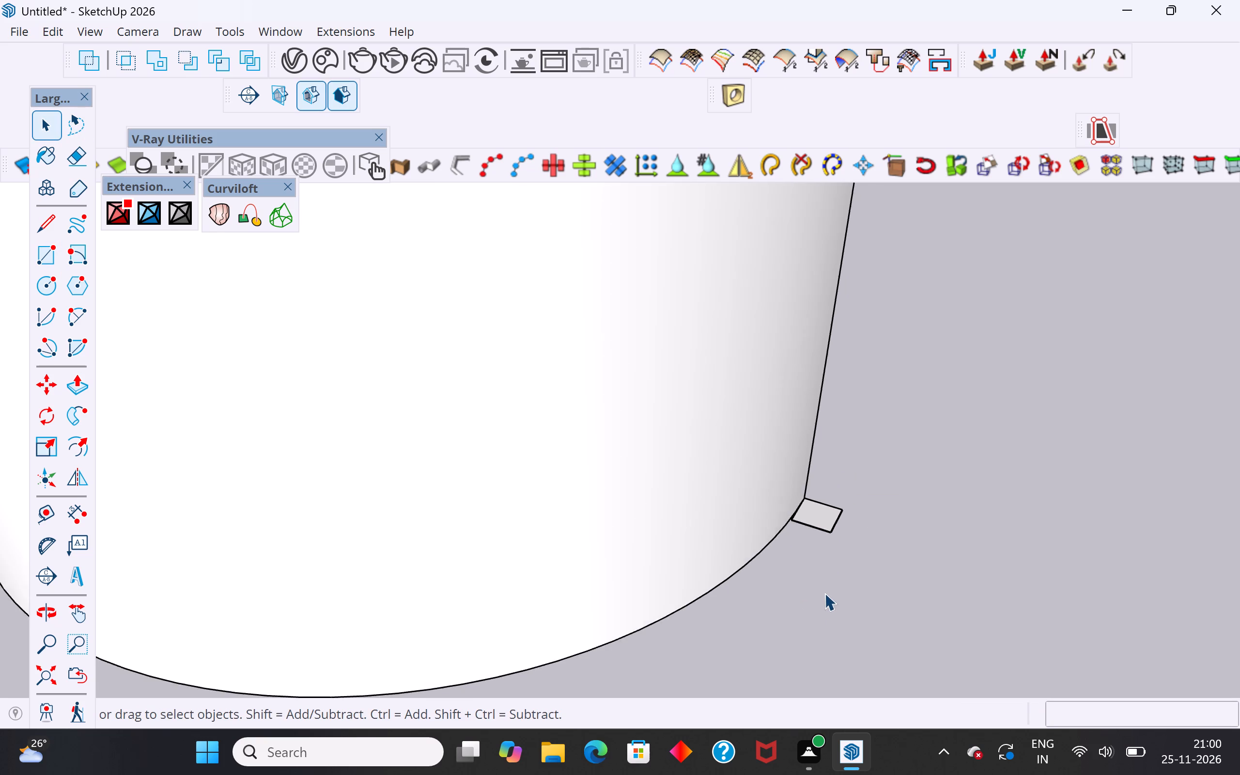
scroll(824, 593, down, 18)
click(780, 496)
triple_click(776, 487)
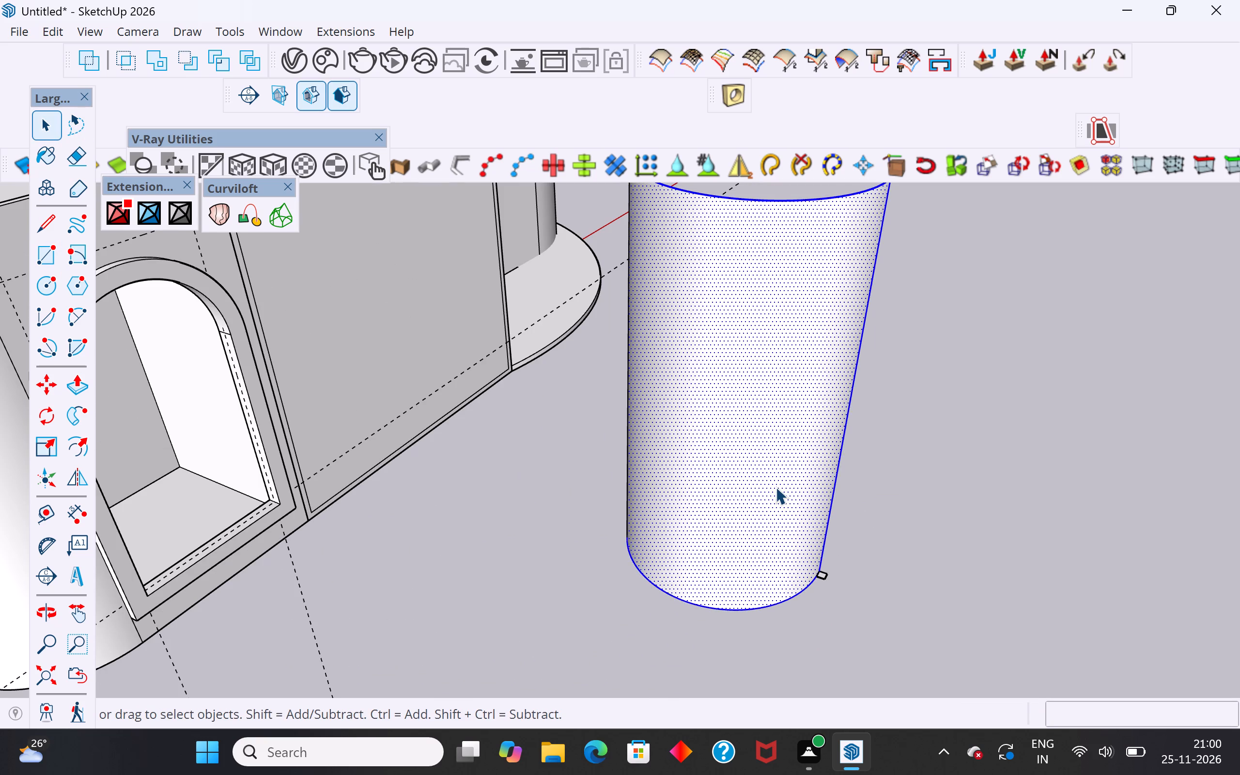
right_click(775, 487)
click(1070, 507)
Copy the small square and its edges about 1' 4 3/4" outward along the green axis from the curved wall's corner.
scroll(822, 586, up, 3)
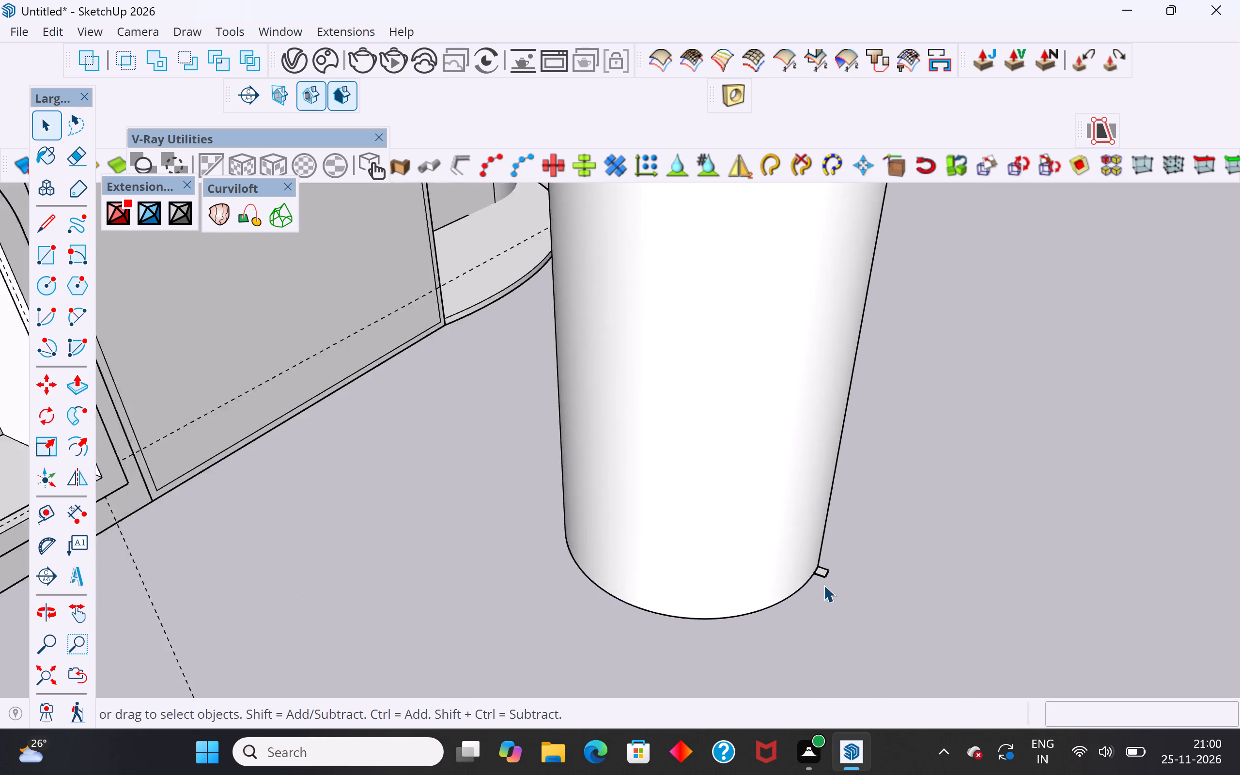
scroll(823, 585, up, 12)
click(817, 553)
click(819, 551)
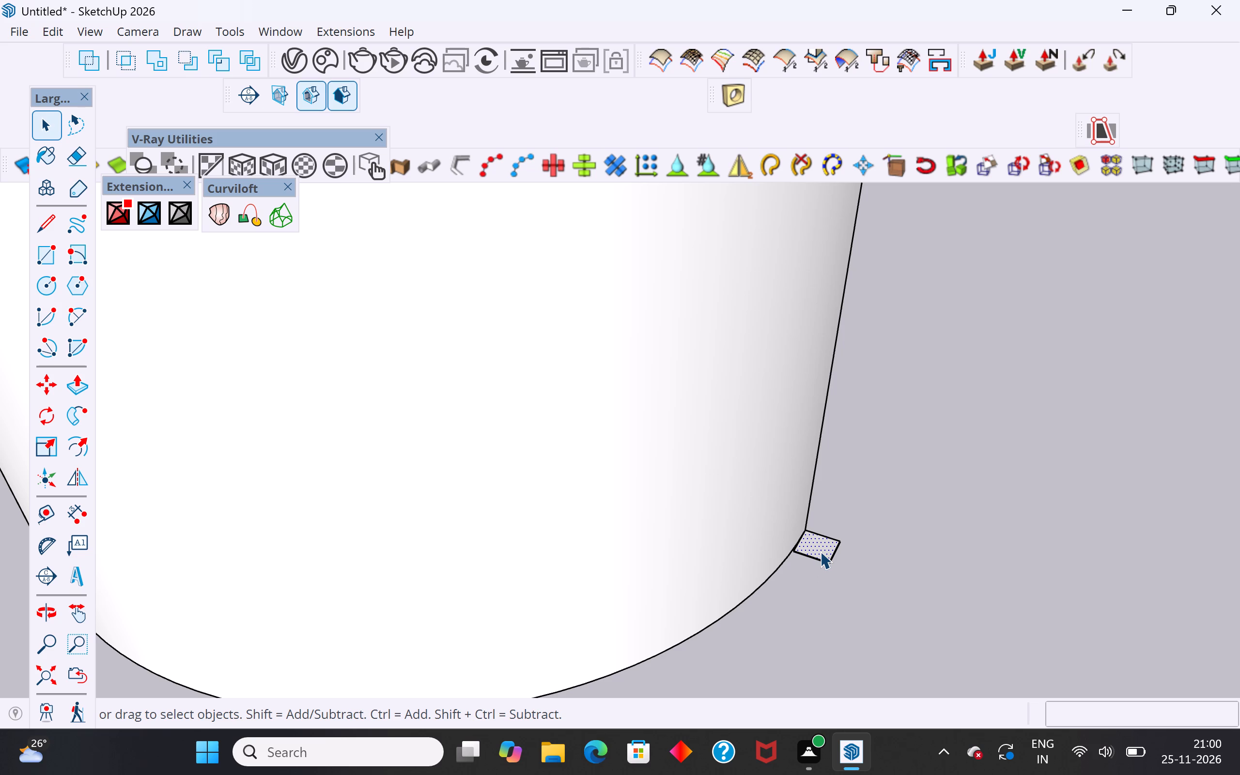
scroll(813, 562, up, 10)
middle_drag(808, 557, 861, 550)
drag(923, 433, 879, 484)
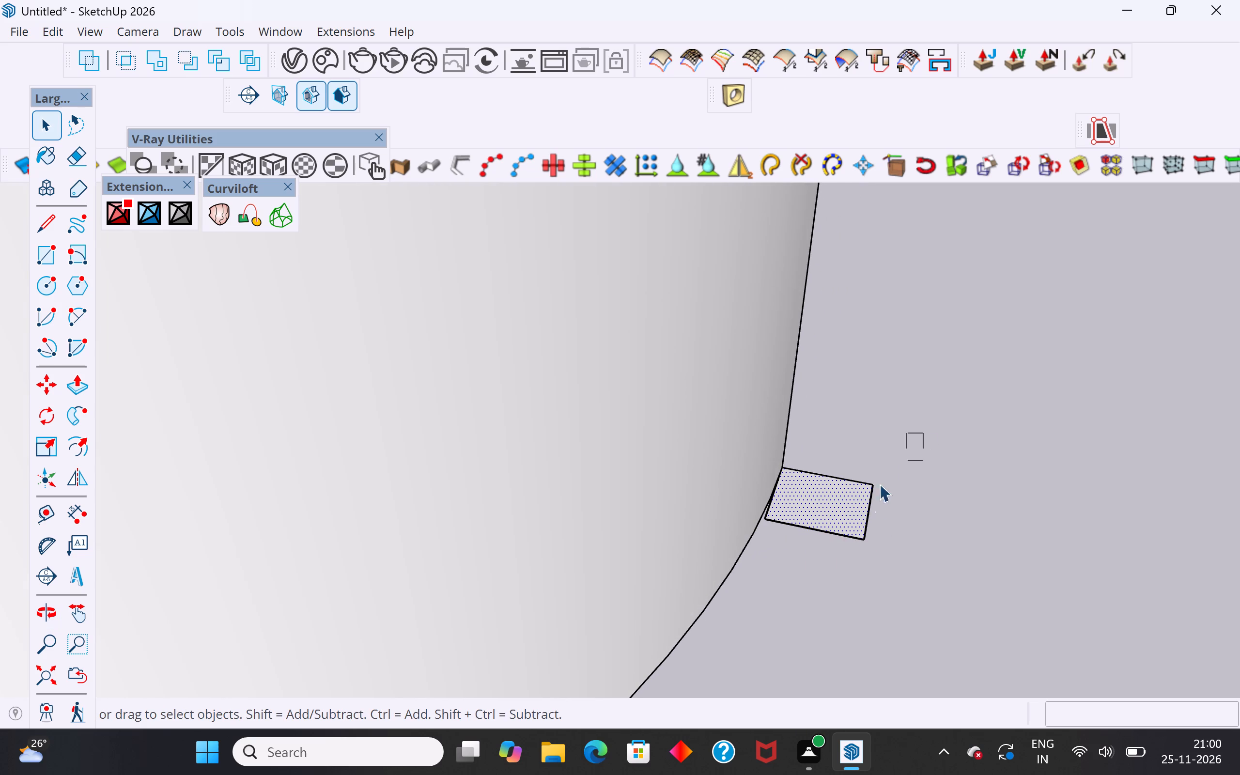
drag(879, 484, 809, 551)
scroll(792, 537, up, 13)
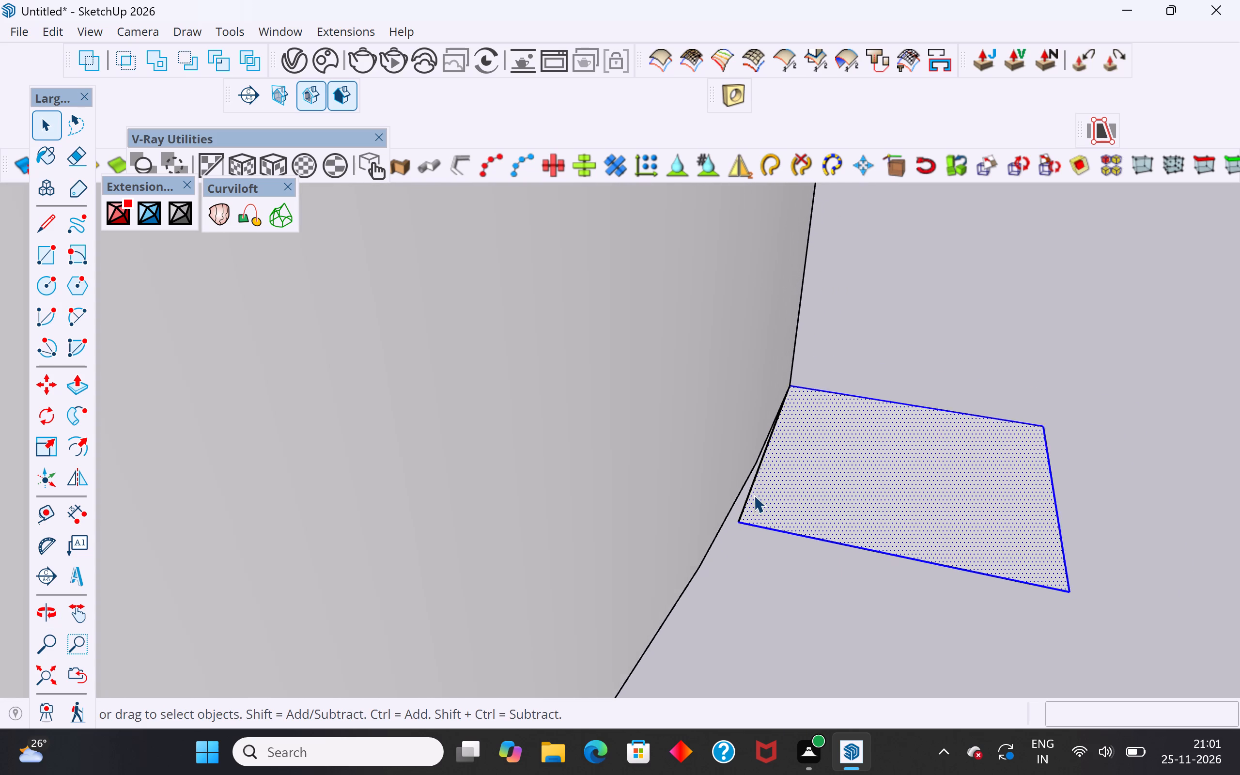
scroll(754, 495, up, 2)
shift+click(749, 490)
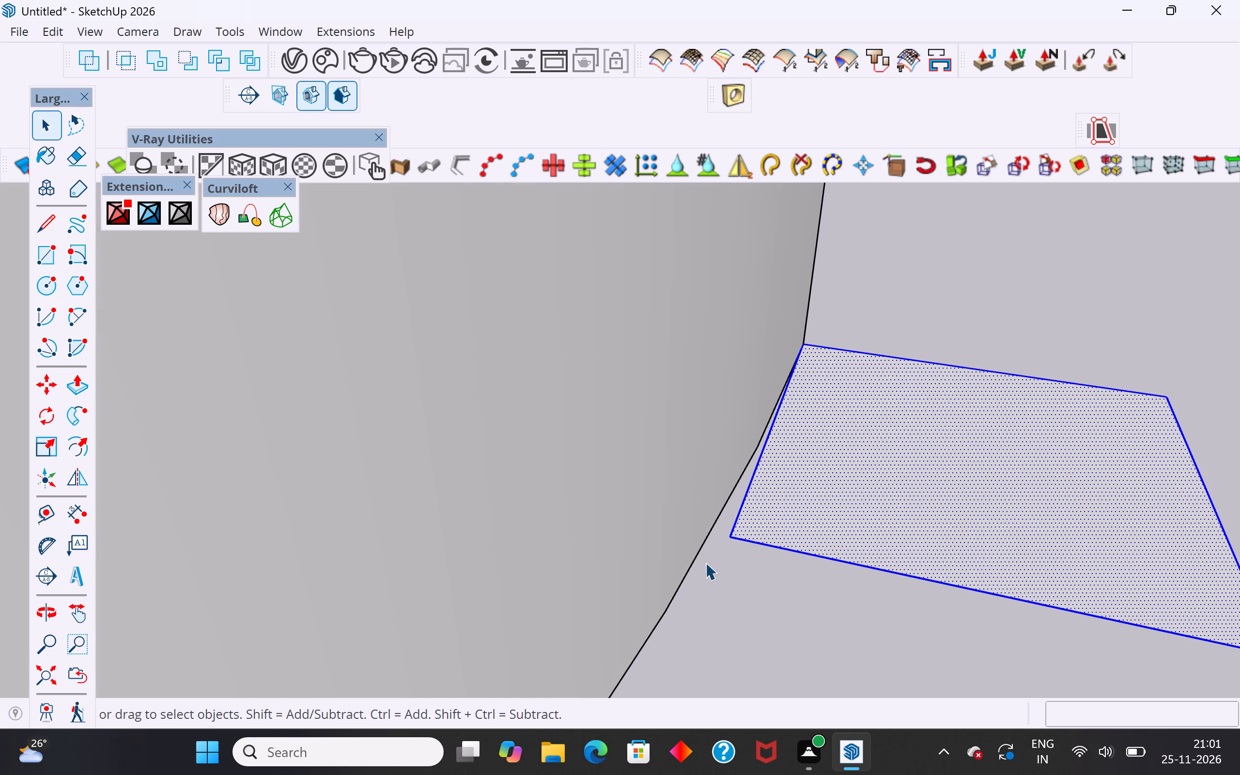
scroll(705, 562, down, 6)
key(m)
ctrl+click(770, 420)
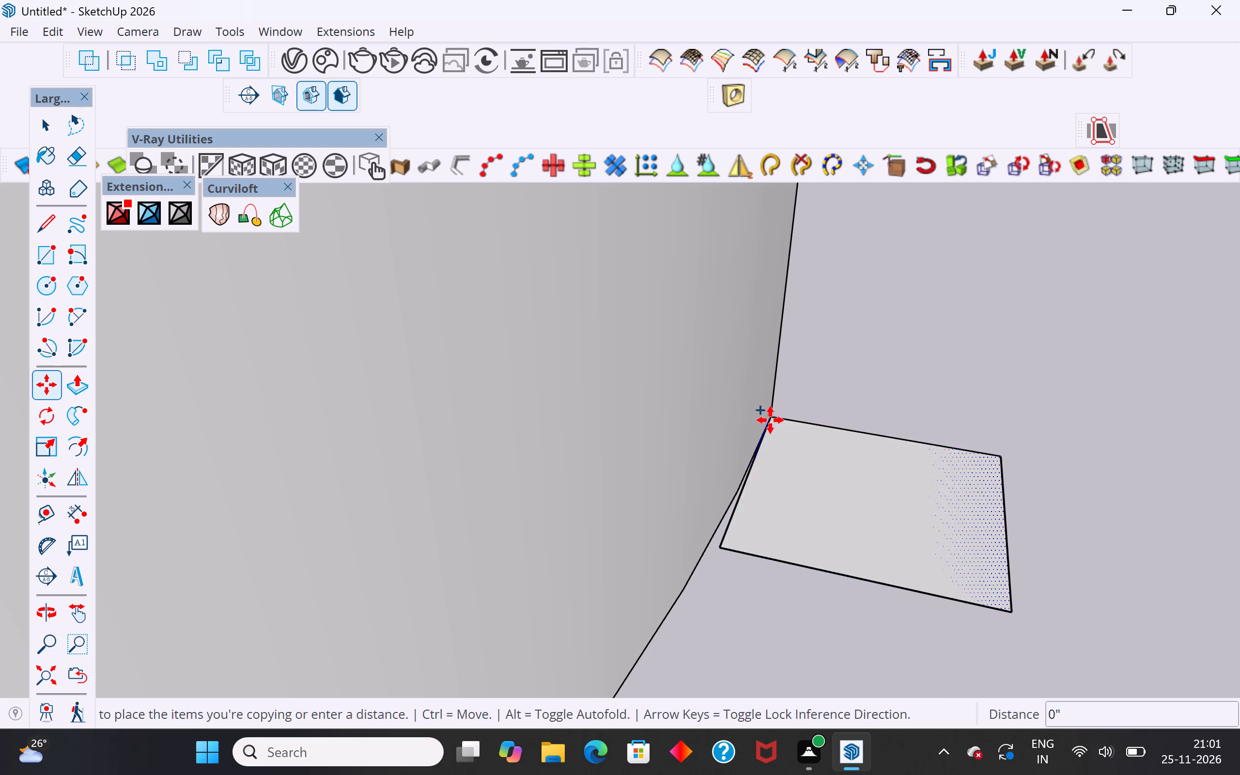
scroll(670, 491, down, 12)
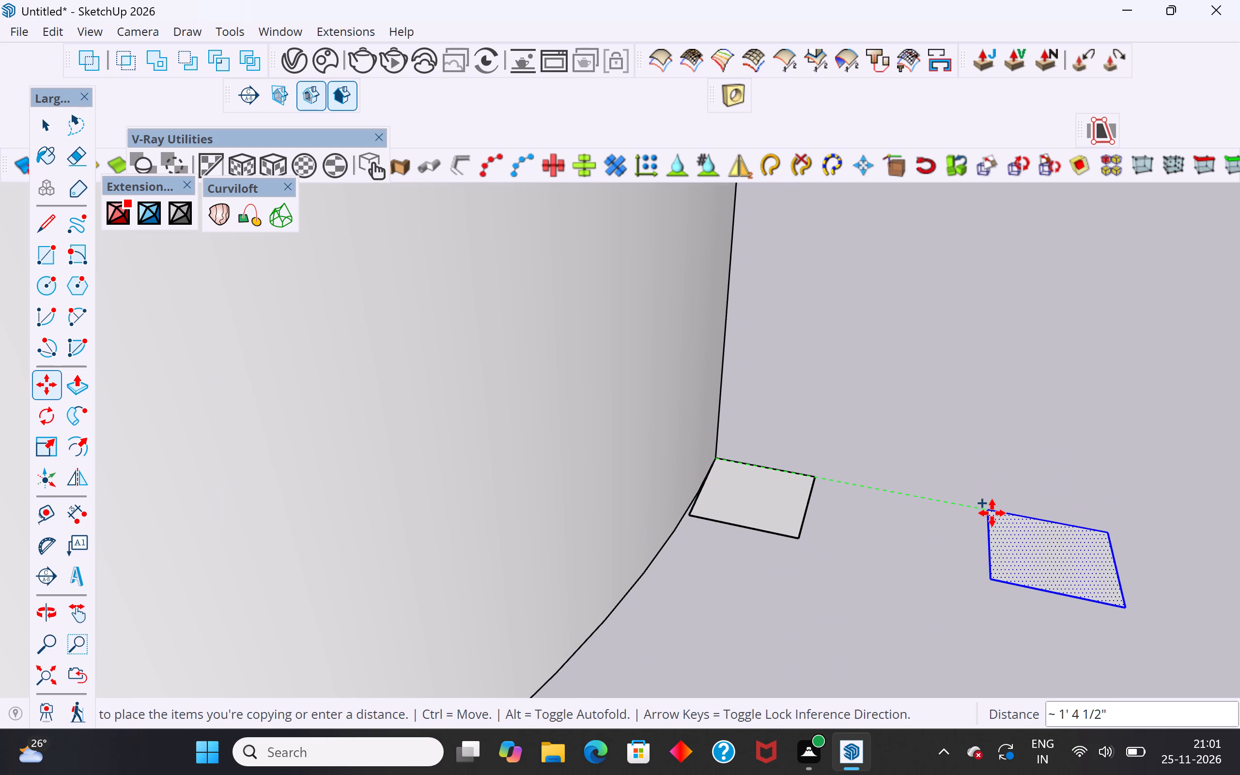
click(992, 513)
drag(57, 130, 64, 135)
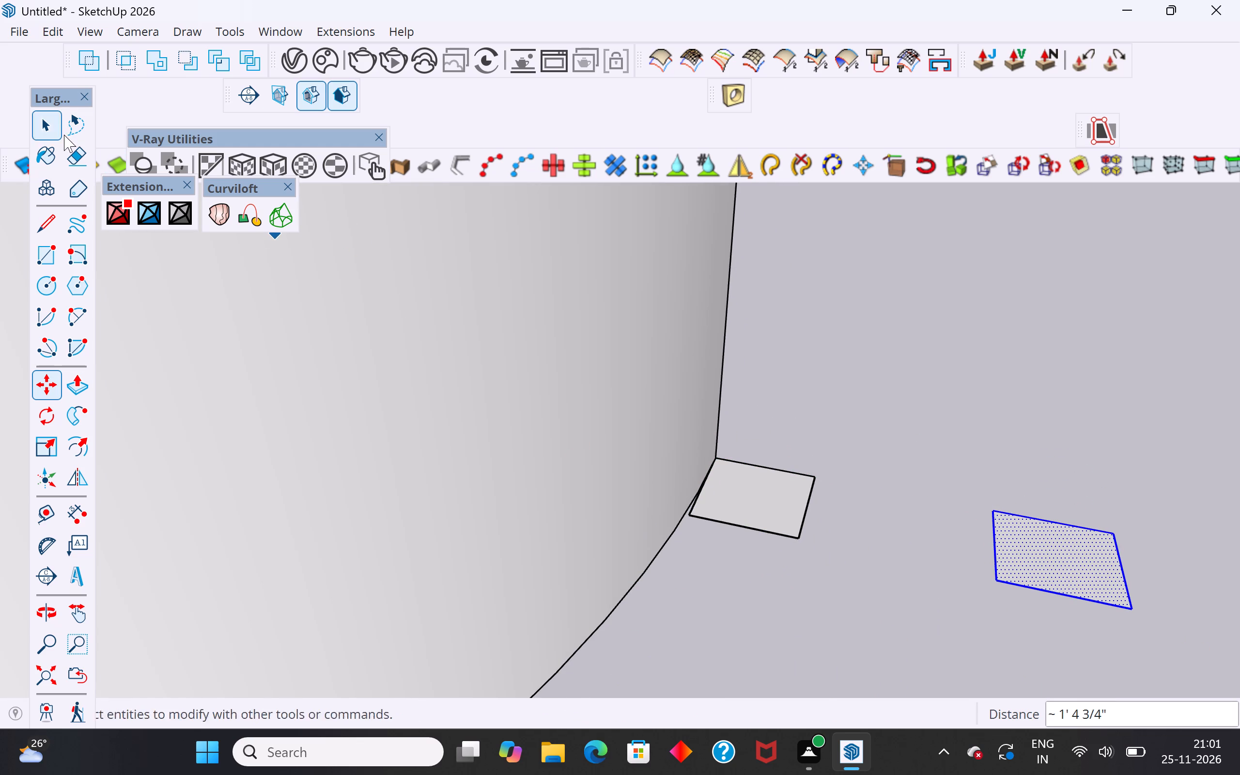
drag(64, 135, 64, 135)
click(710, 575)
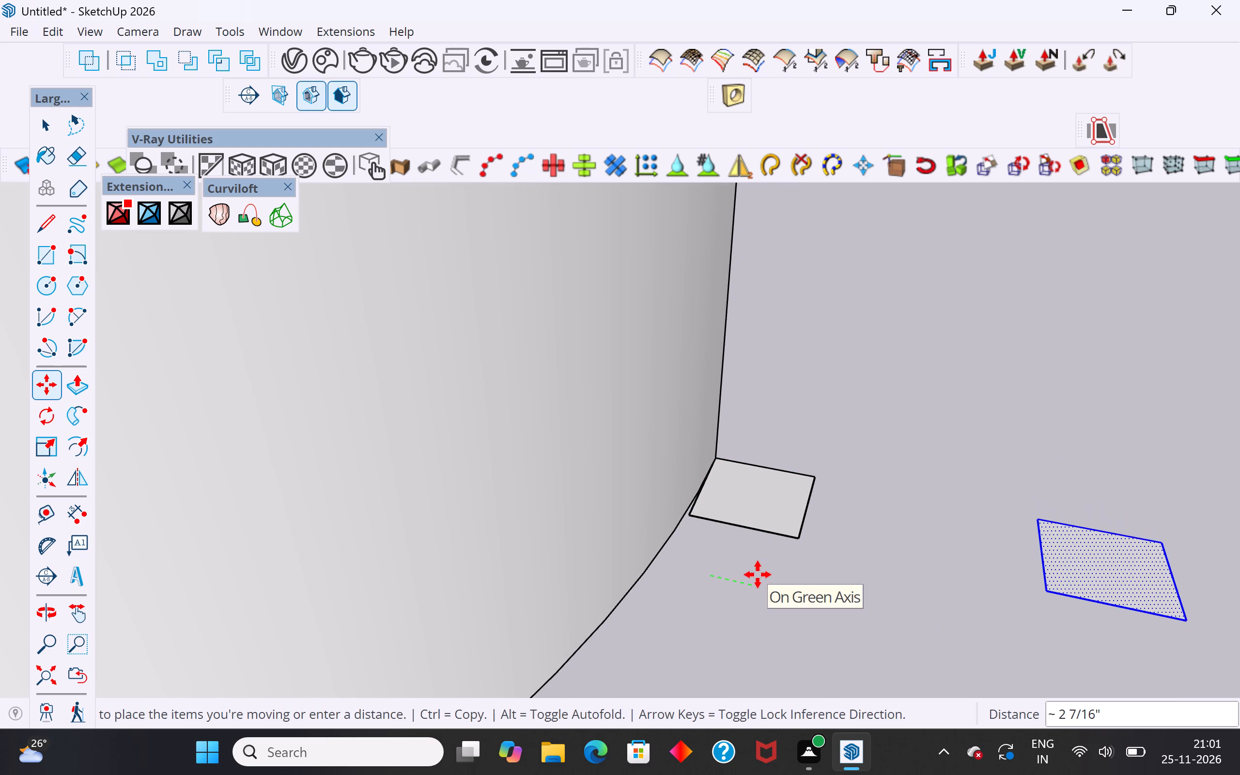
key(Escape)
Delete the original square's face and all its edges at the curved wall's bottom corner, keeping the copied square.
middle_drag(771, 585, 856, 594)
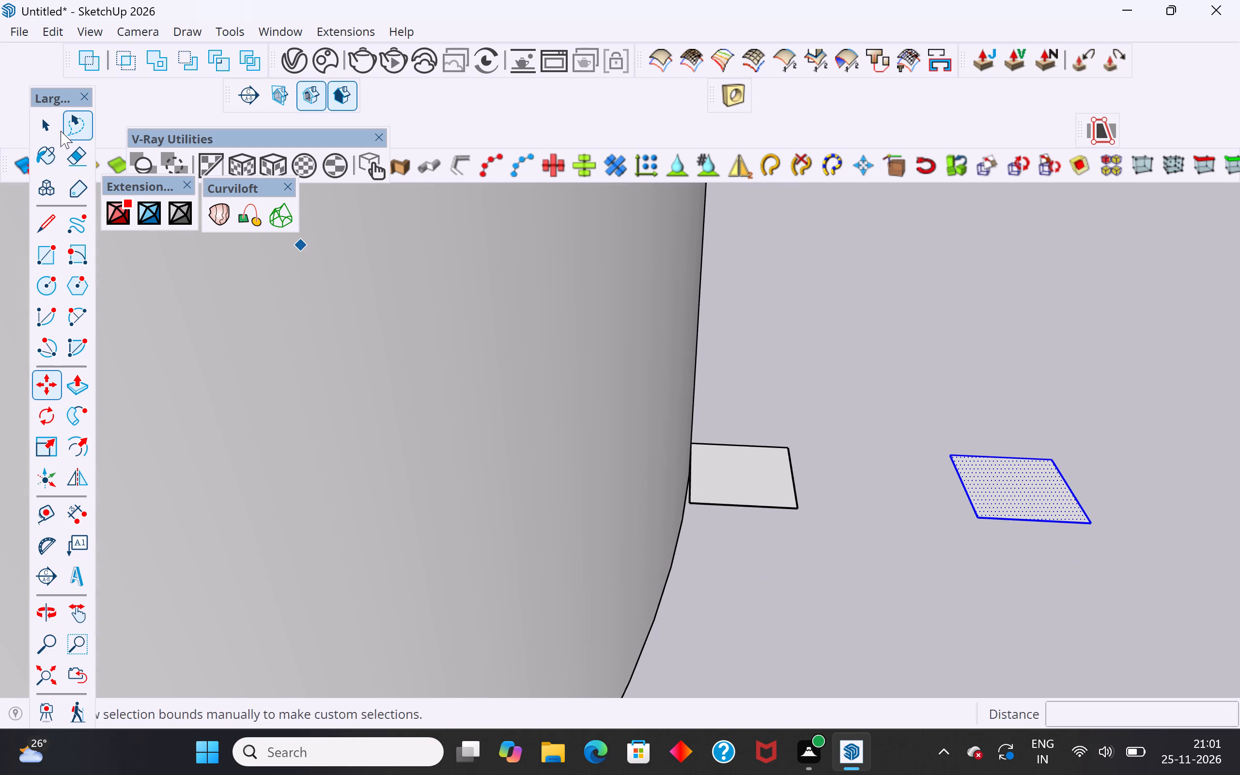
click(48, 130)
click(752, 358)
scroll(759, 529, up, 5)
click(783, 461)
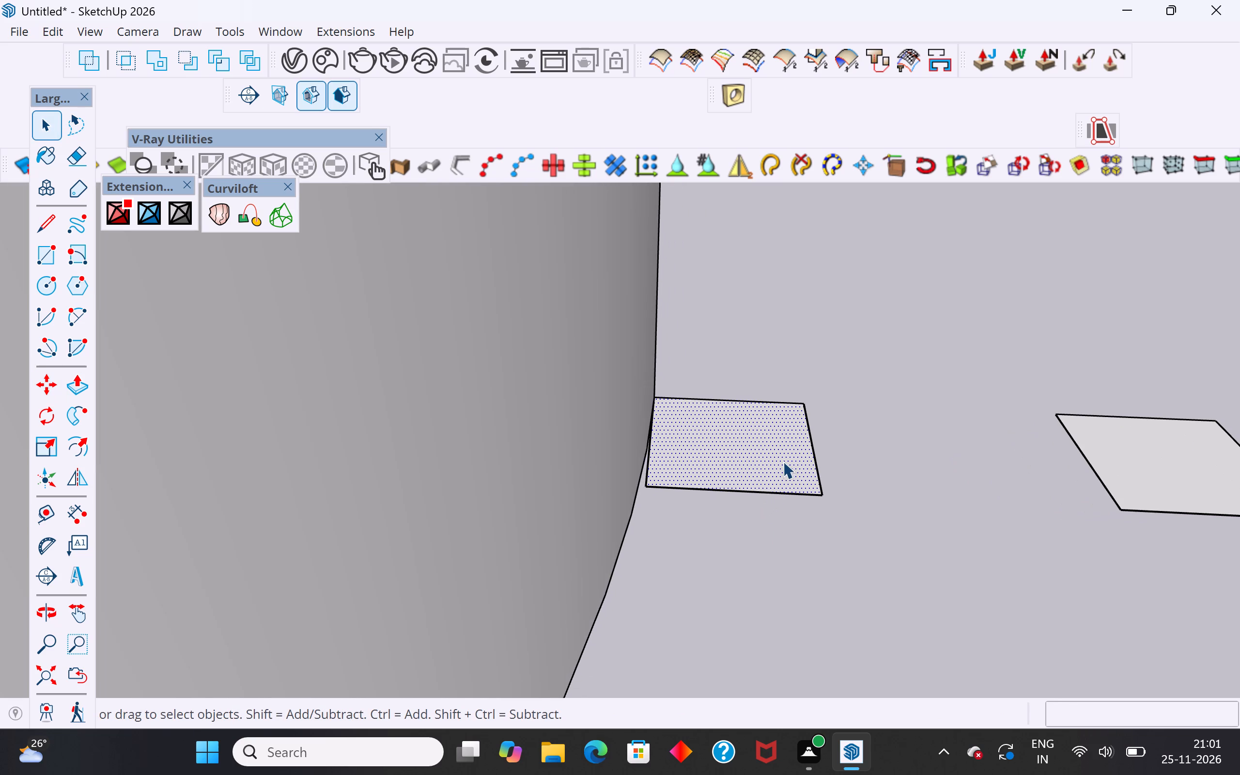
key(Delete)
drag(848, 365, 740, 531)
key(Delete)
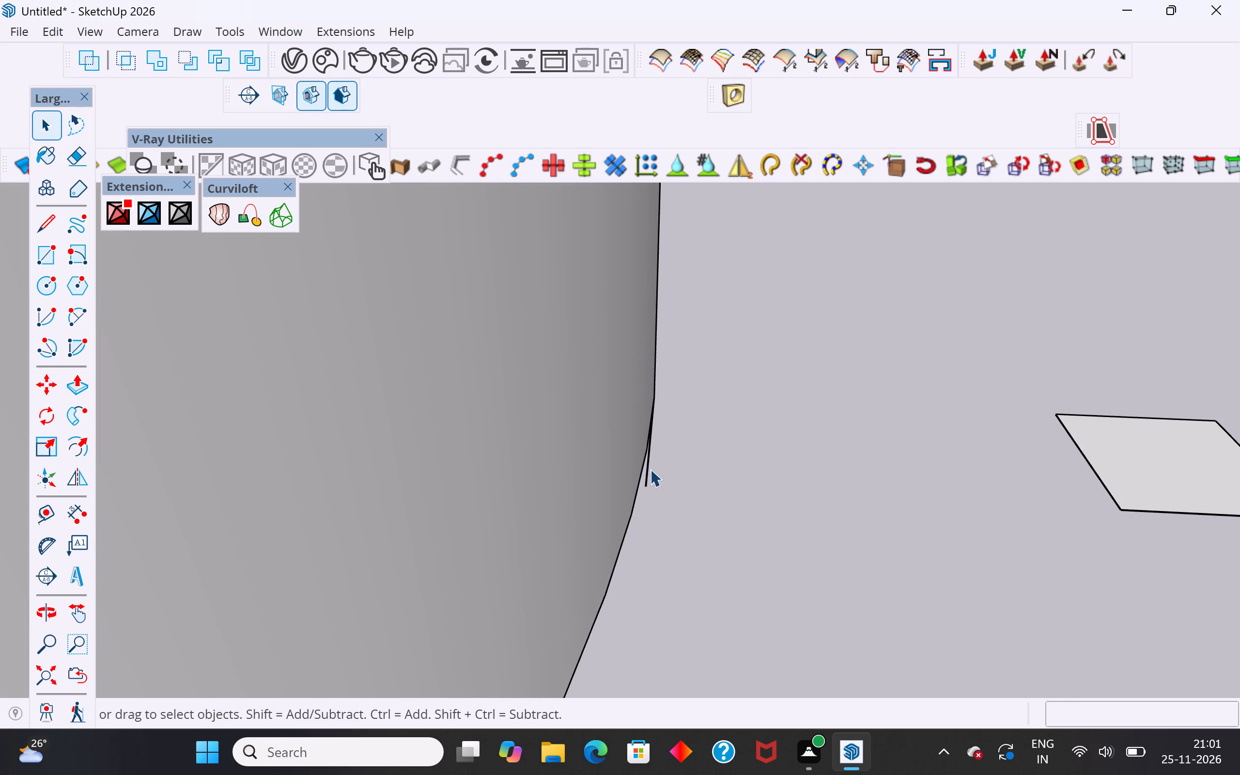
click(647, 464)
key(Delete)
Make a group from the remaining small square and its edges beside the curved wall.
scroll(694, 561, down, 17)
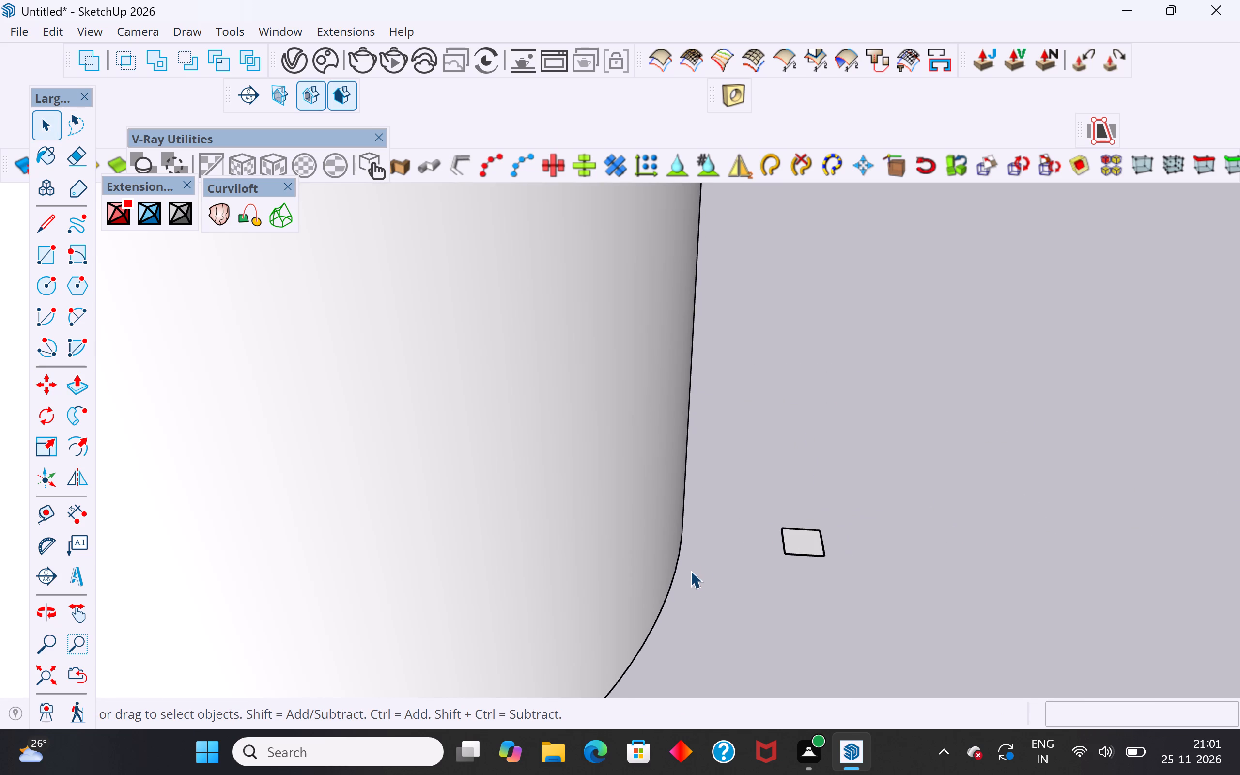
triple_click(810, 536)
right_click(810, 533)
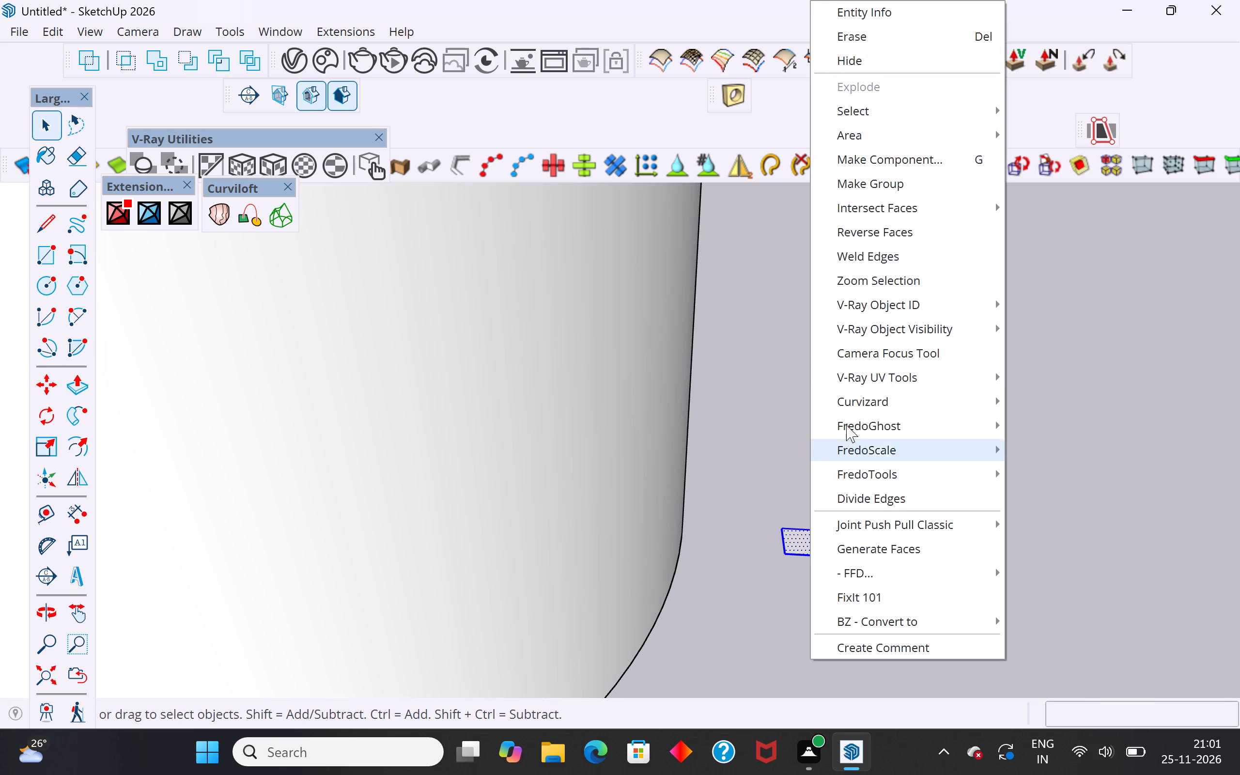
click(872, 180)
click(858, 541)
Open the square's group and push/pull its face up 24' 6" to the curved wall's top, forming a vertical post.
click(799, 547)
double_click(808, 538)
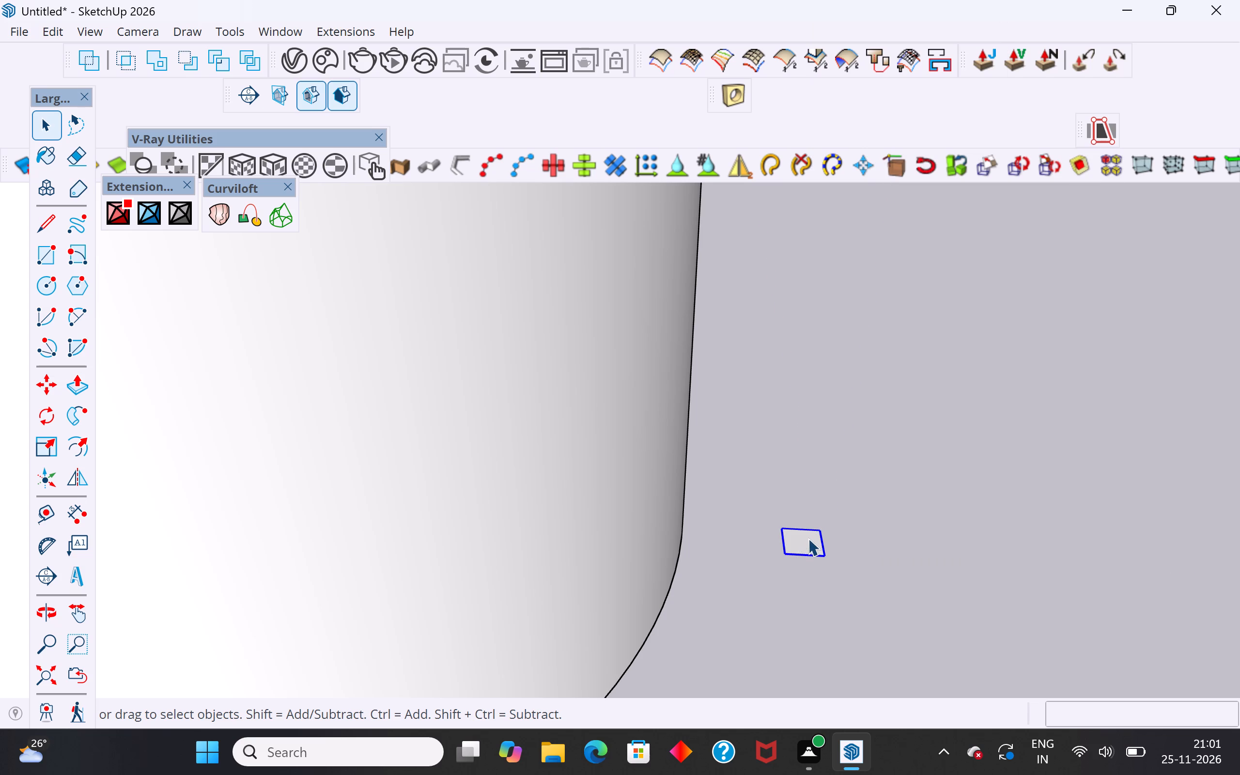
click(788, 542)
click(800, 539)
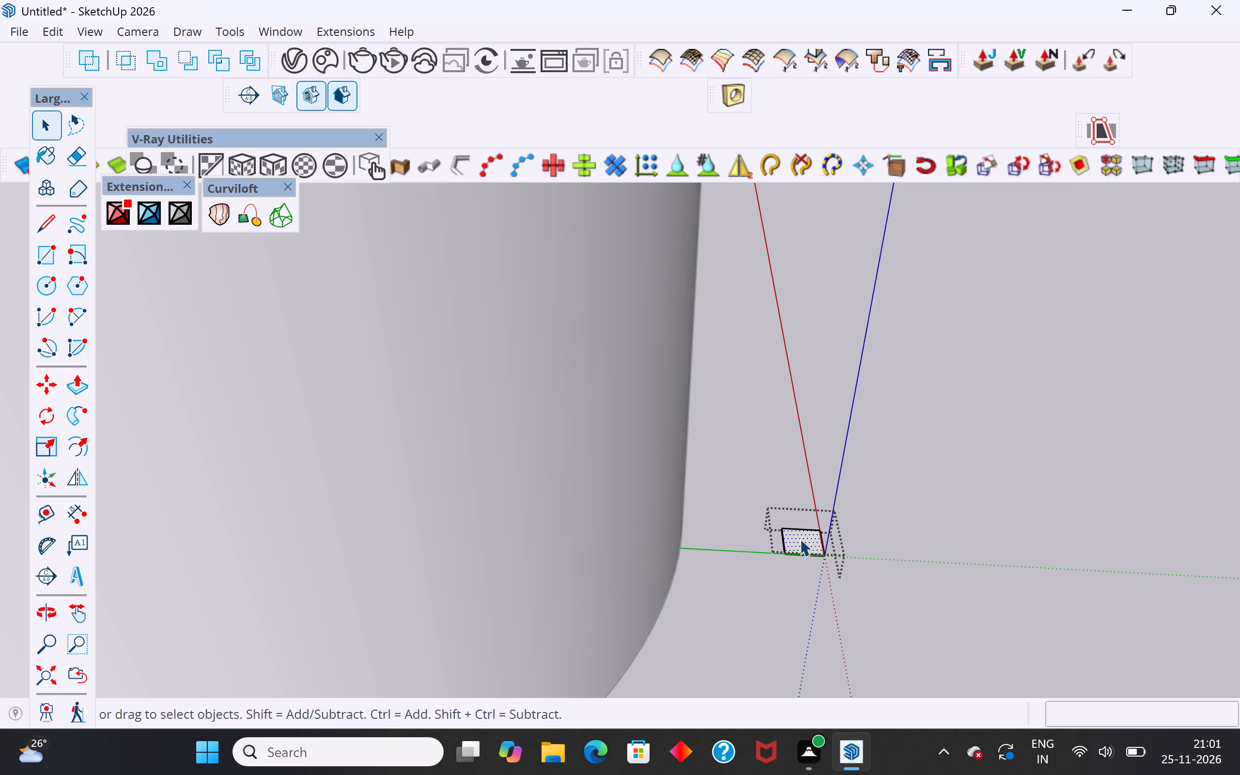
click(808, 541)
click(80, 393)
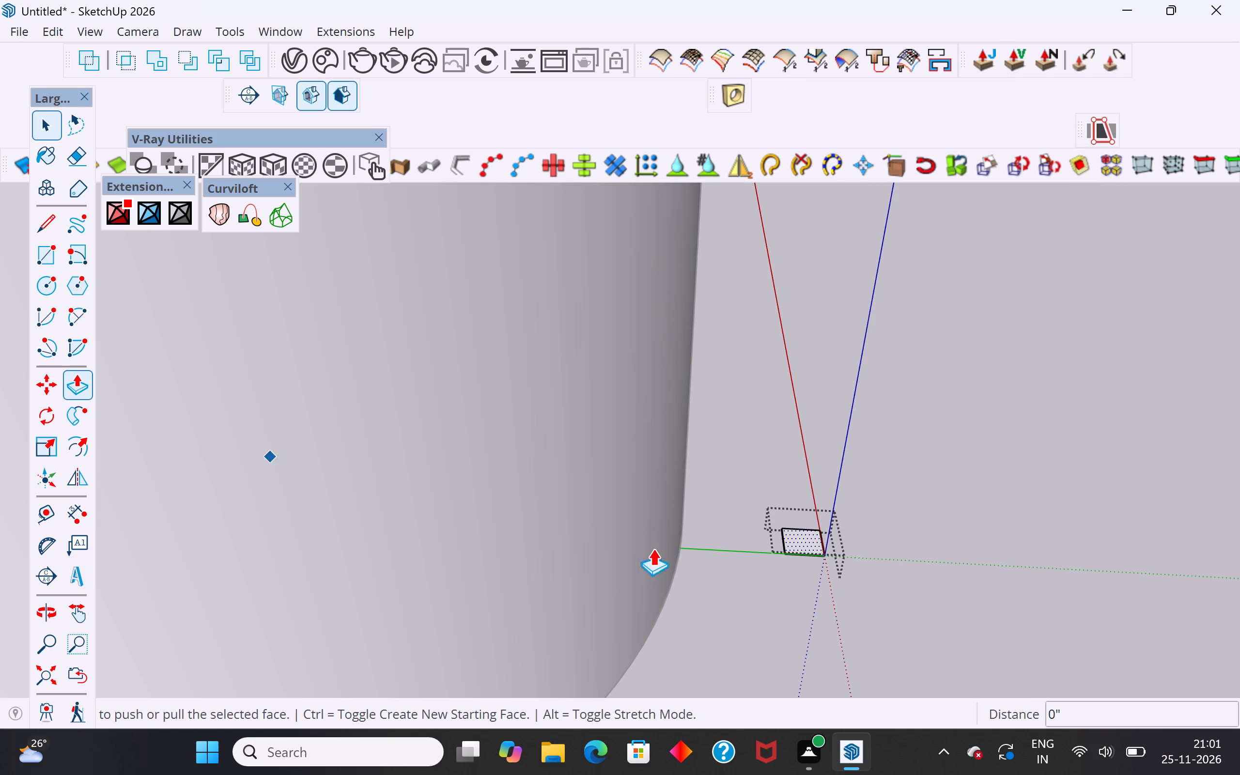
click(794, 553)
scroll(1047, 505, down, 14)
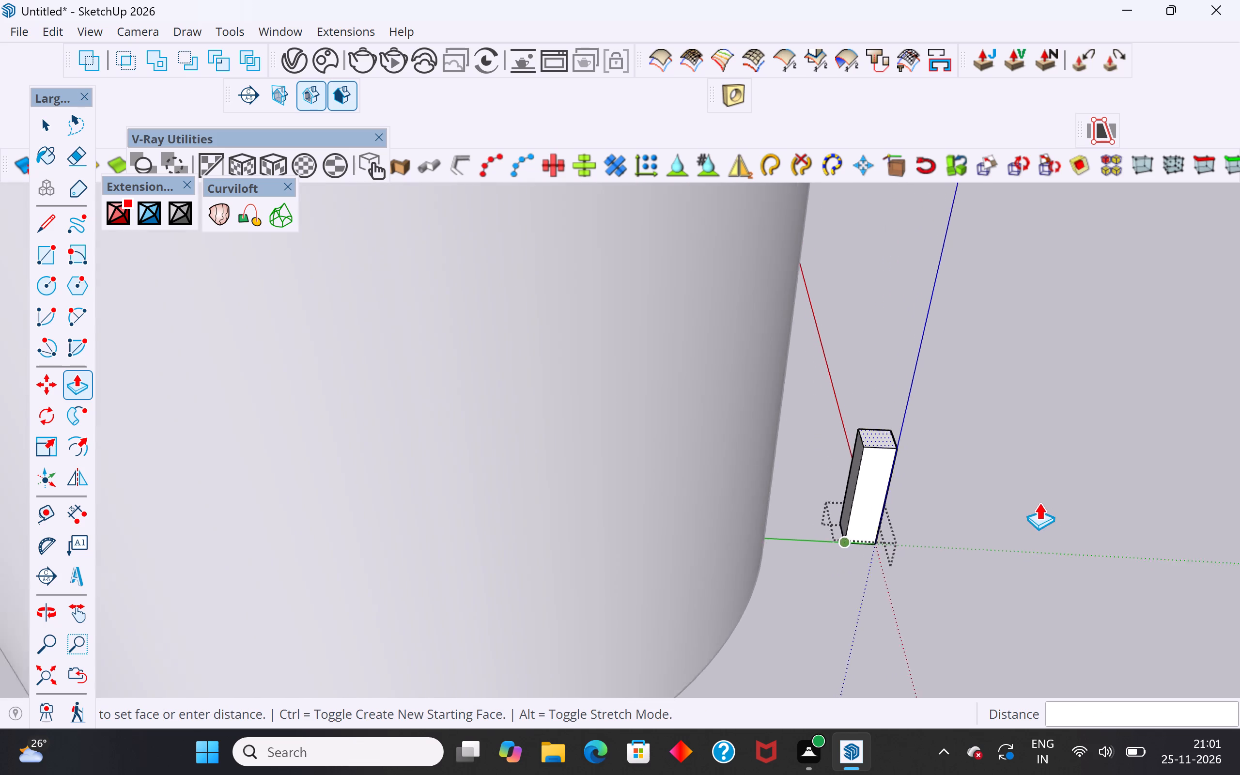
scroll(1039, 502, down, 2)
scroll(846, 585, down, 20)
scroll(846, 585, down, 5)
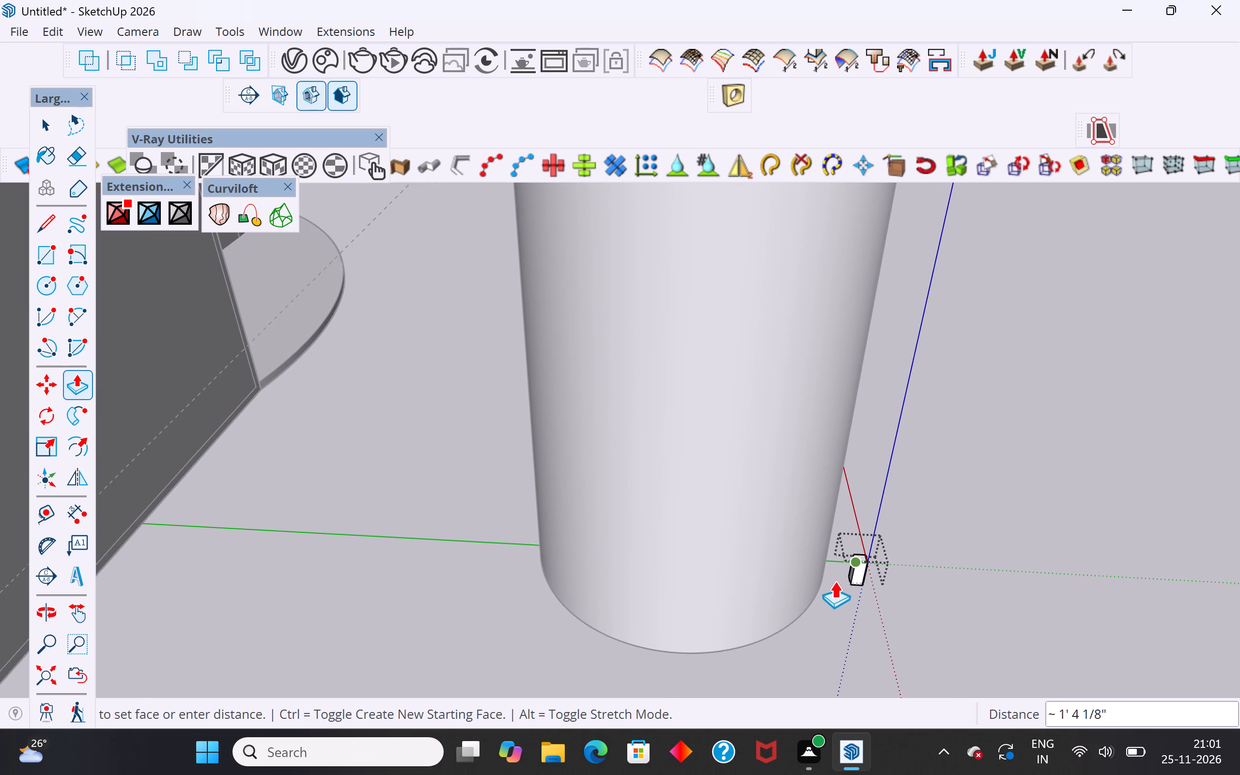
scroll(835, 581, down, 6)
scroll(861, 604, down, 19)
scroll(783, 303, up, 1)
scroll(783, 309, down, 4)
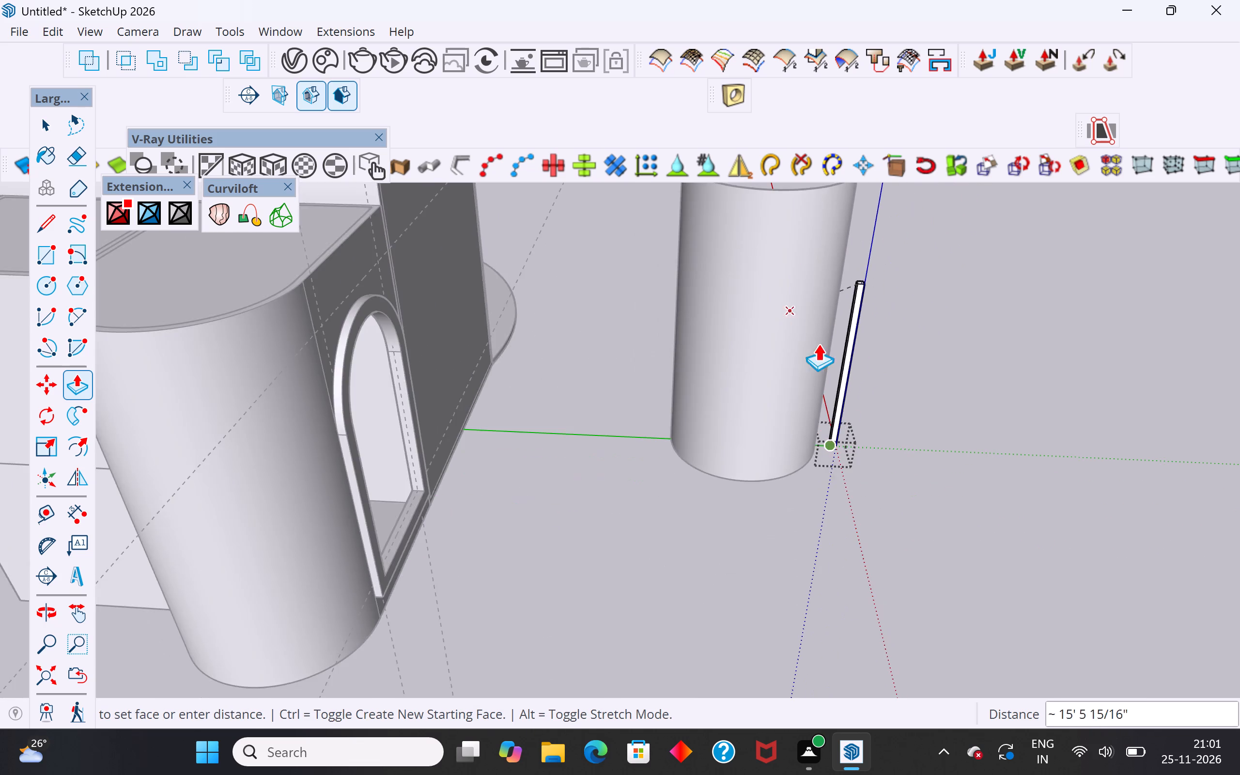
scroll(818, 343, down, 8)
scroll(855, 263, up, 1)
scroll(855, 263, down, 1)
scroll(855, 263, up, 9)
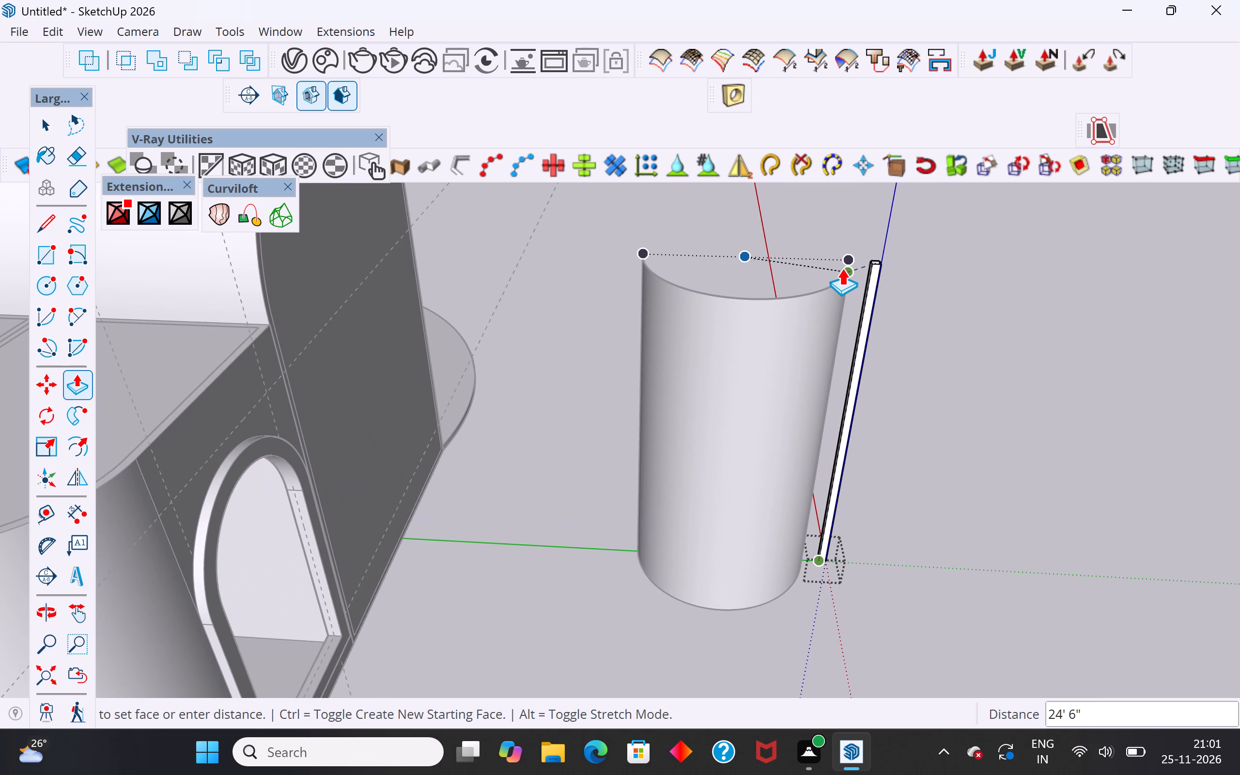
click(841, 268)
click(45, 124)
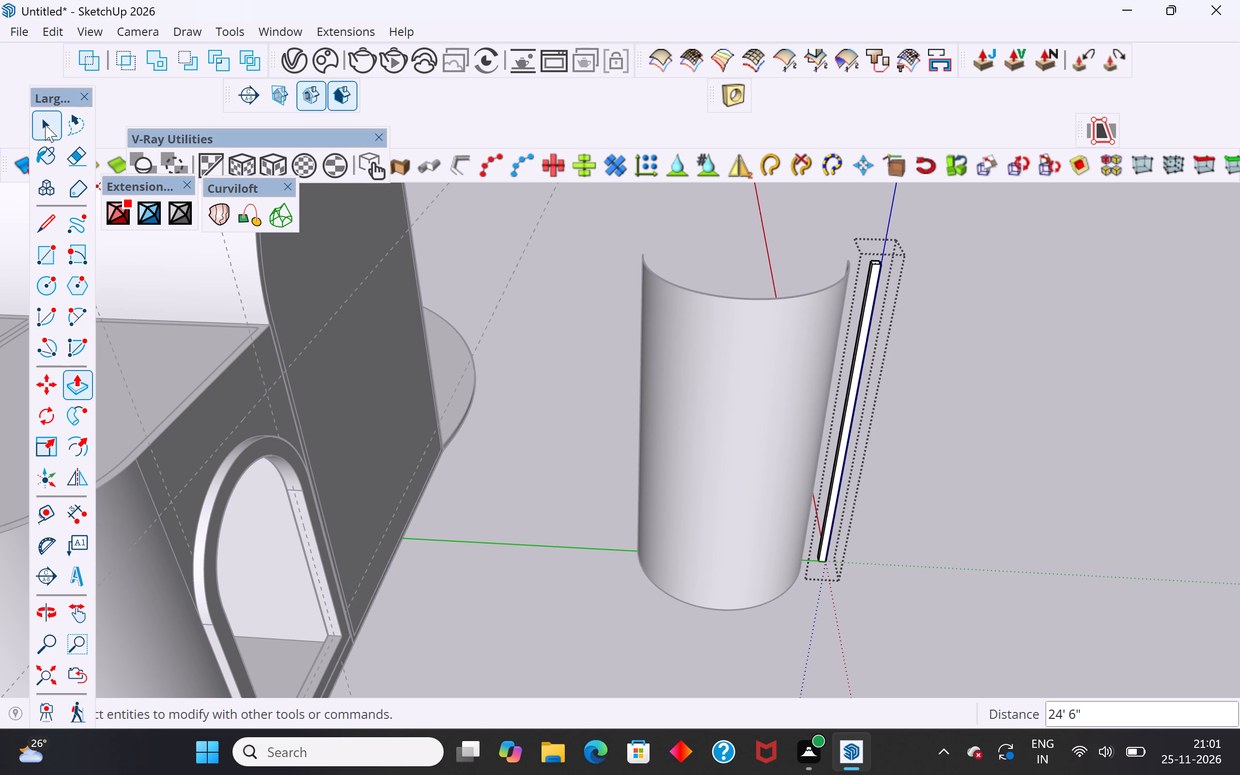
click(618, 330)
Open the post's group and push its wide outer side face inward about 4 5/8" to thin the post.
scroll(909, 217, up, 5)
middle_drag(868, 313, 701, 378)
scroll(898, 385, up, 3)
middle_drag(972, 344, 753, 322)
scroll(848, 497, down, 4)
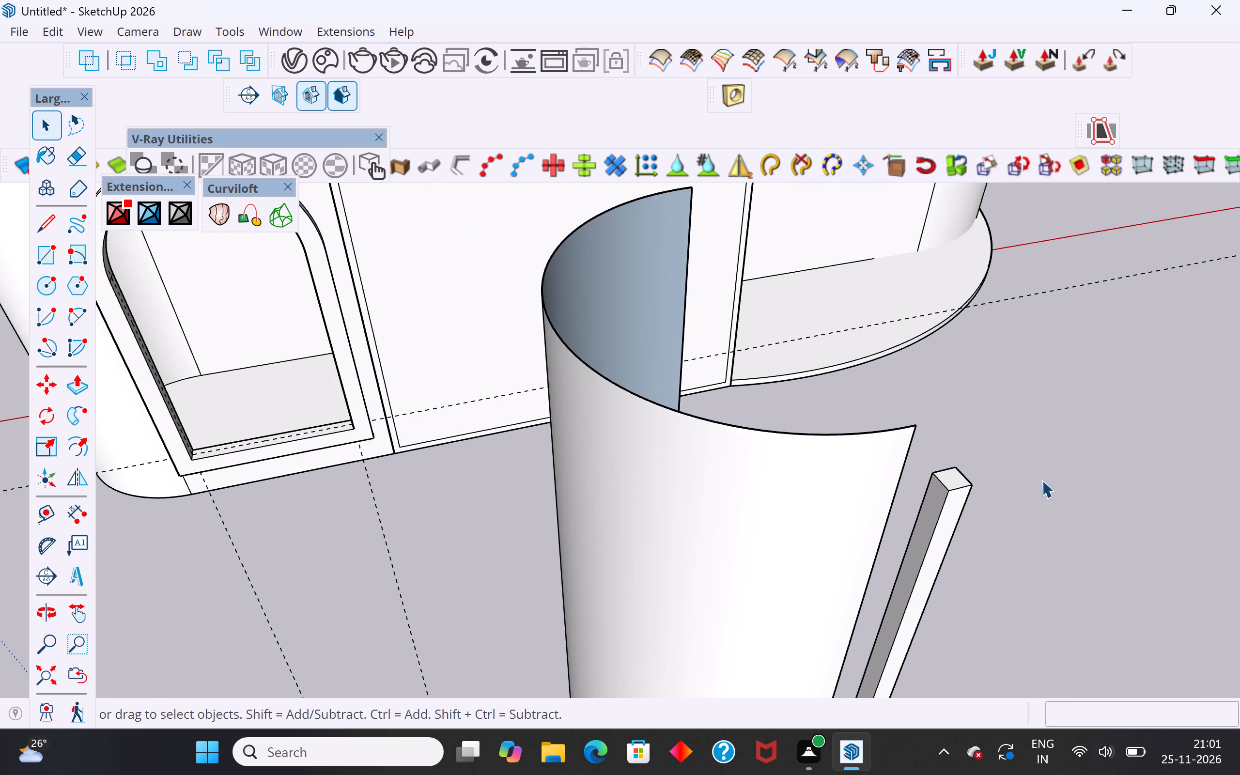
scroll(954, 436, down, 5)
middle_drag(958, 507, 853, 458)
scroll(798, 410, up, 8)
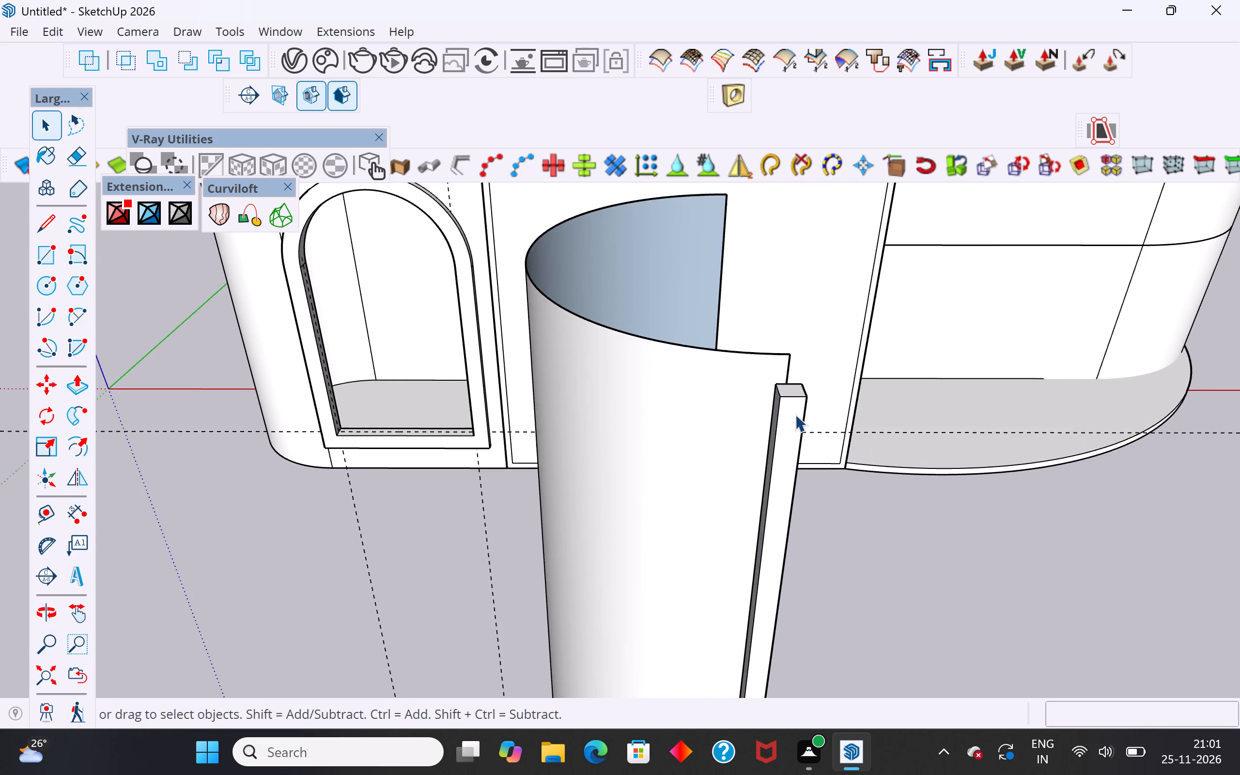
scroll(795, 414, up, 3)
click(788, 402)
double_click(786, 408)
click(791, 417)
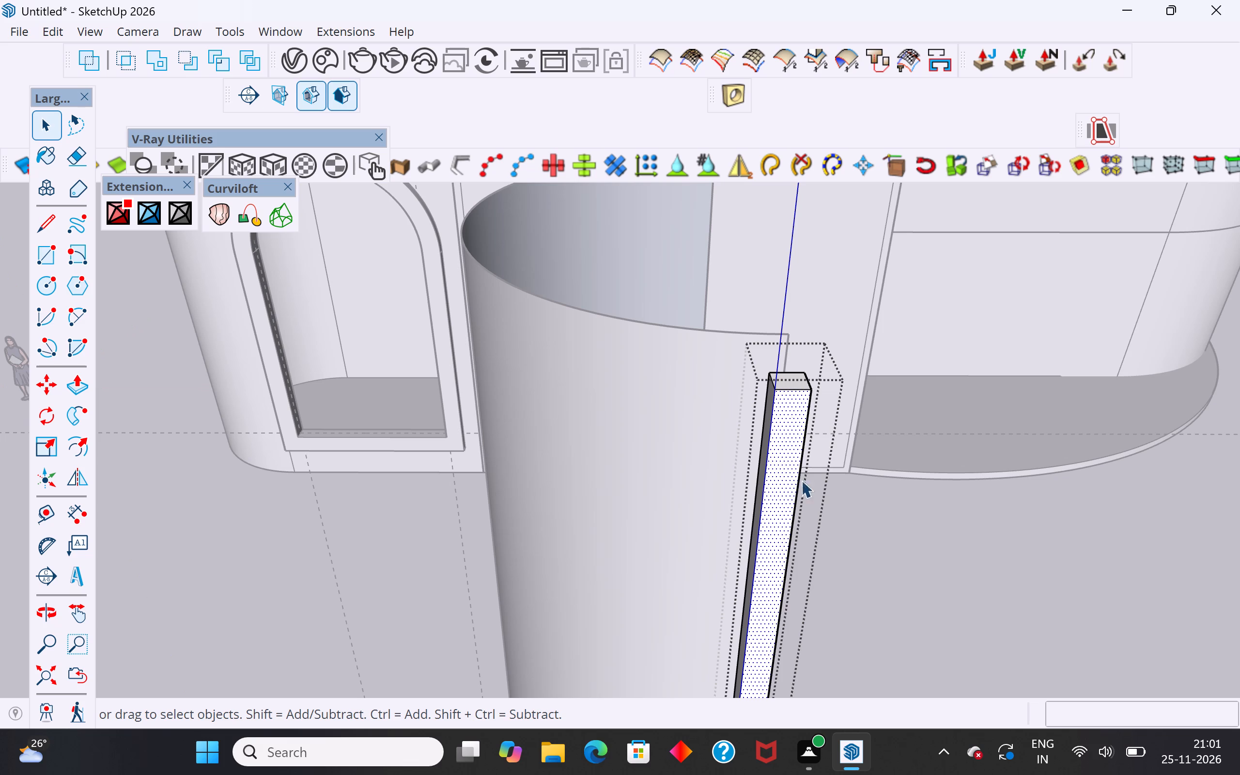
click(71, 386)
middle_drag(626, 449, 633, 527)
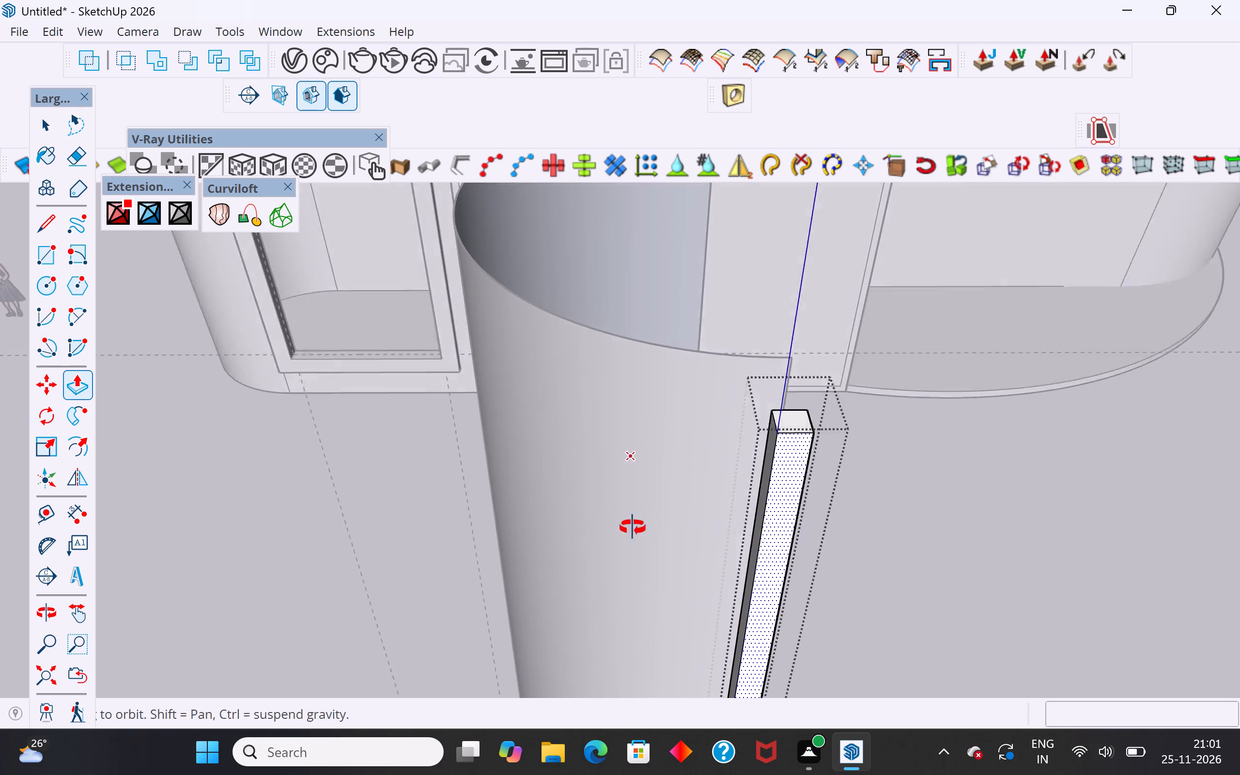
middle_drag(633, 527, 635, 540)
scroll(810, 473, up, 5)
middle_drag(796, 482, 777, 509)
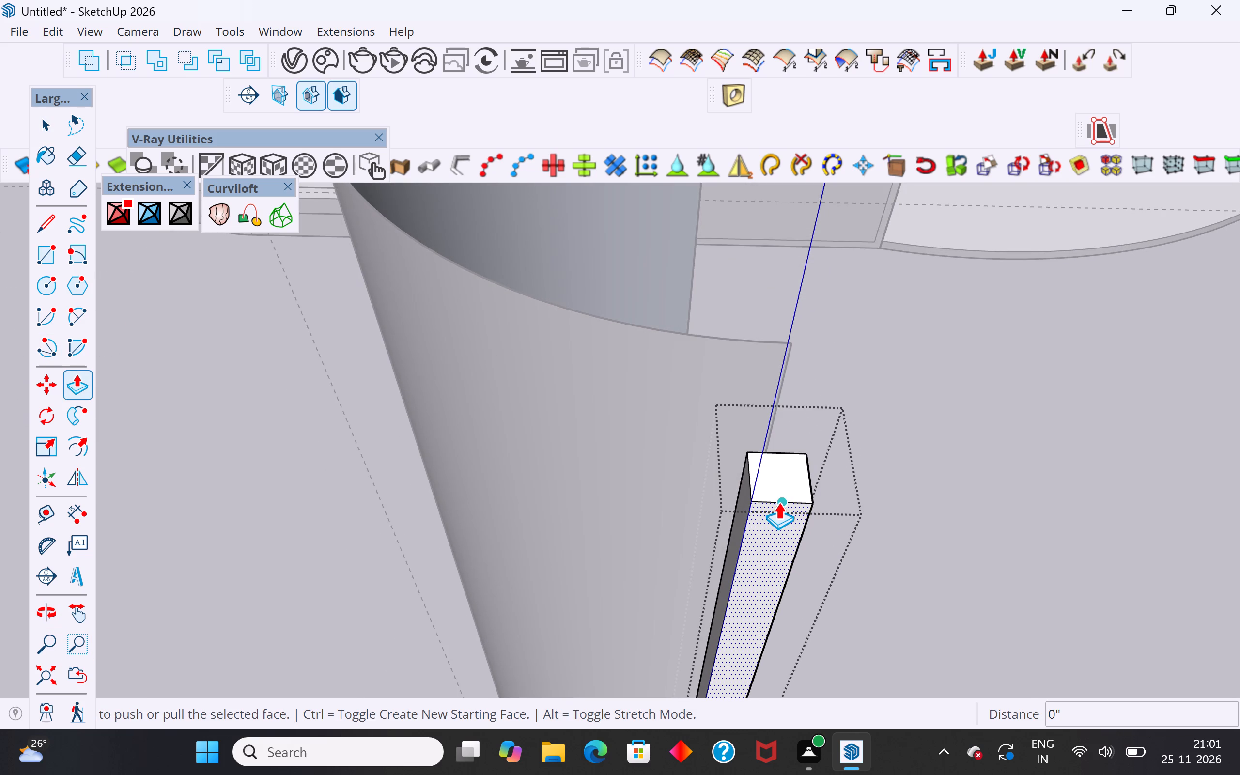
click(778, 502)
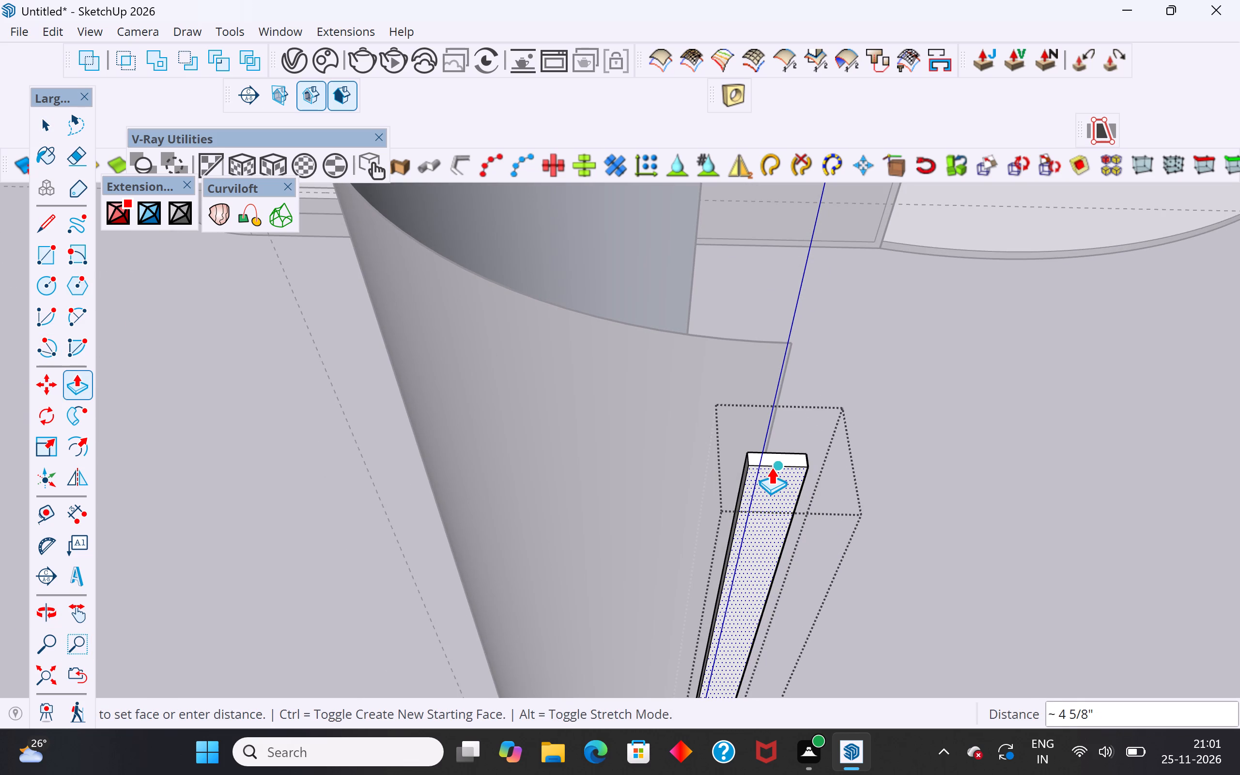
click(771, 467)
click(56, 119)
click(226, 411)
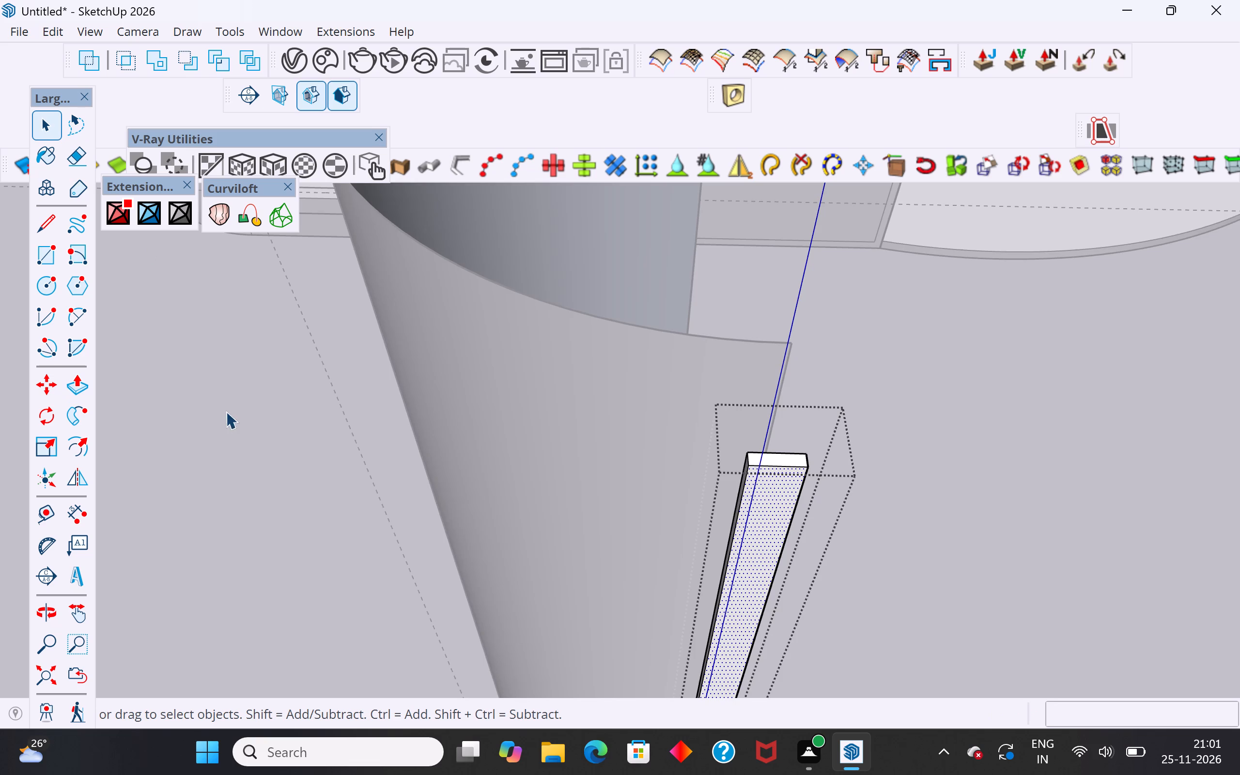
Move the thin post about 1' 4 3/4" so its bottom corner meets the curved wall's bottom end corner.
scroll(806, 456, down, 10)
scroll(903, 408, down, 4)
middle_drag(910, 427, 808, 392)
middle_drag(672, 615, 806, 574)
scroll(808, 588, up, 6)
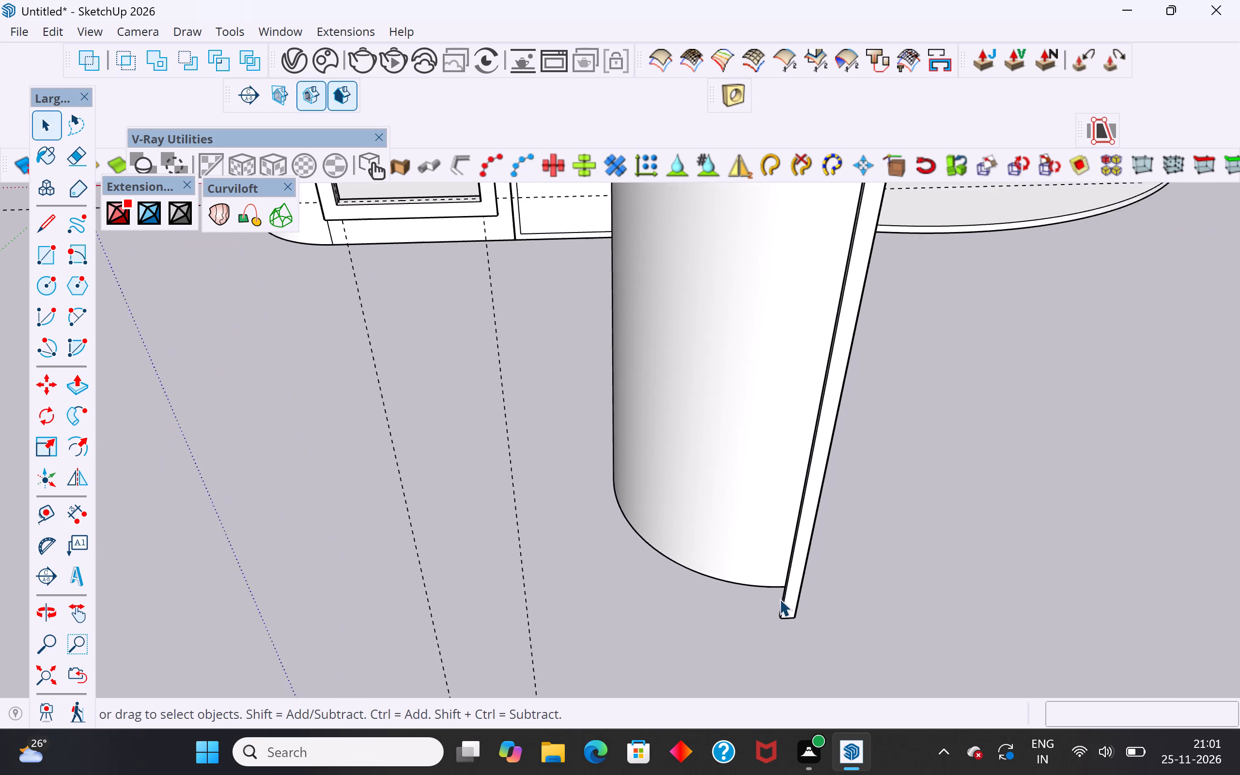
scroll(779, 599, up, 2)
click(790, 612)
scroll(804, 608, up, 1)
middle_drag(780, 607, 781, 608)
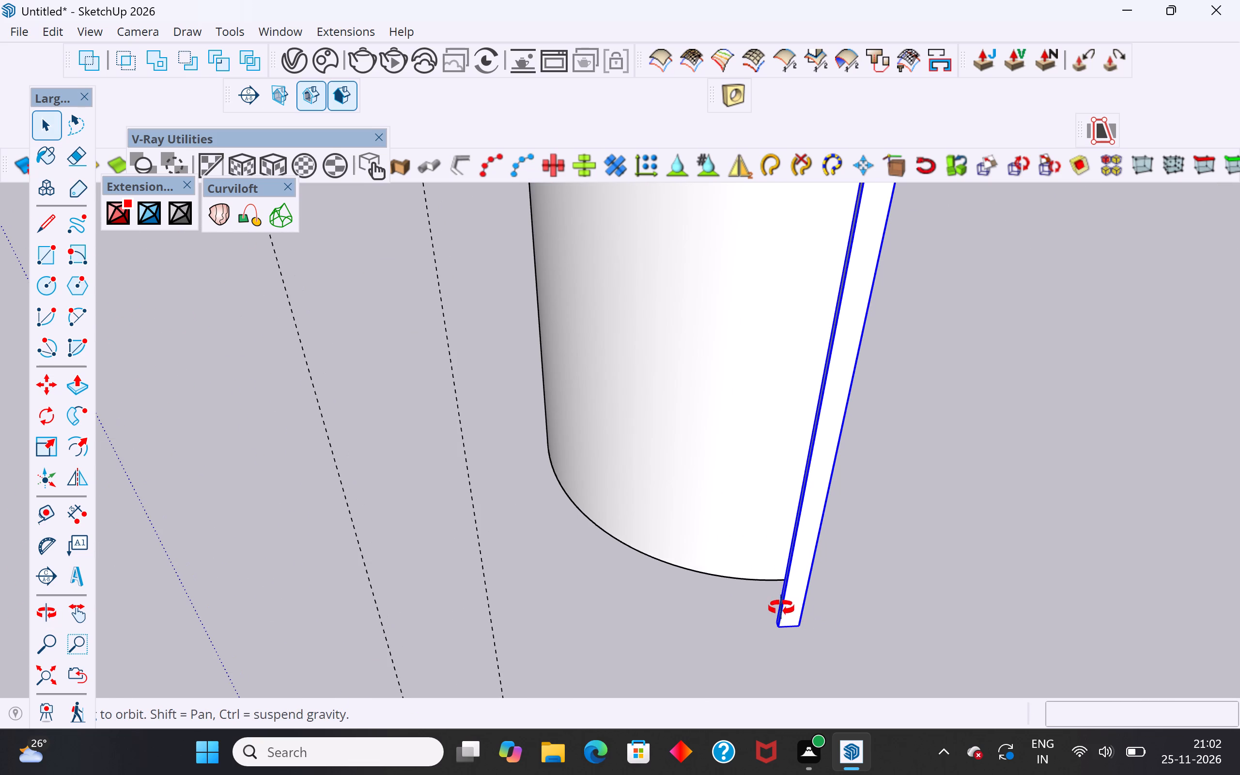
middle_drag(781, 608, 852, 673)
scroll(834, 649, up, 4)
middle_drag(882, 597, 832, 597)
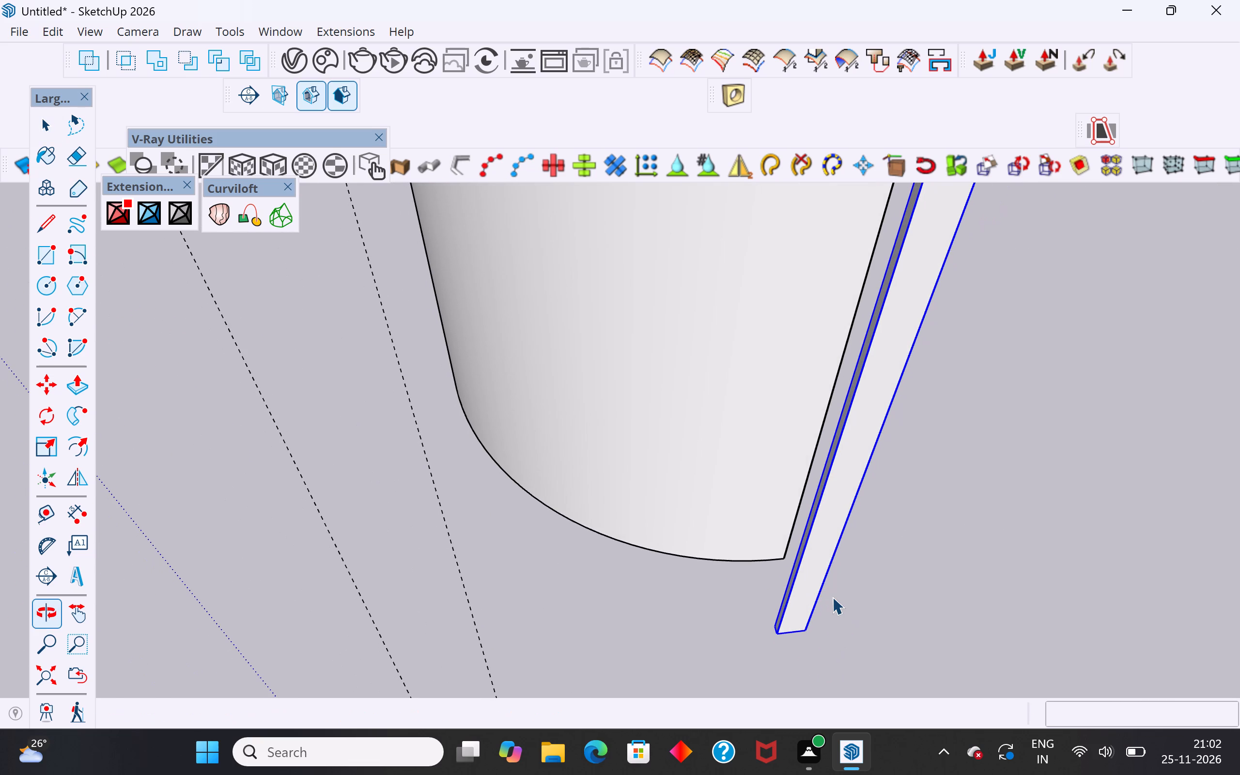
scroll(917, 576, up, 1)
middle_drag(910, 578, 550, 589)
scroll(853, 590, down, 4)
scroll(592, 606, up, 7)
click(565, 615)
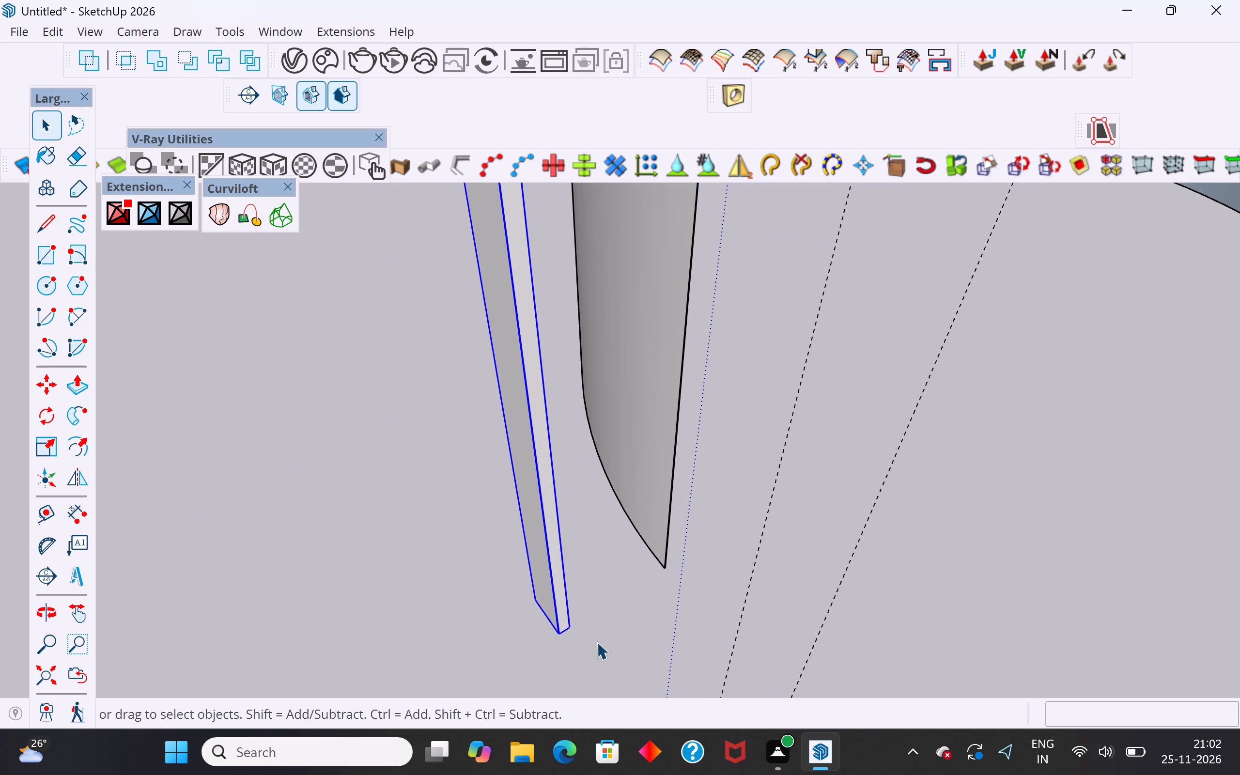
key(m)
drag(581, 631, 588, 632)
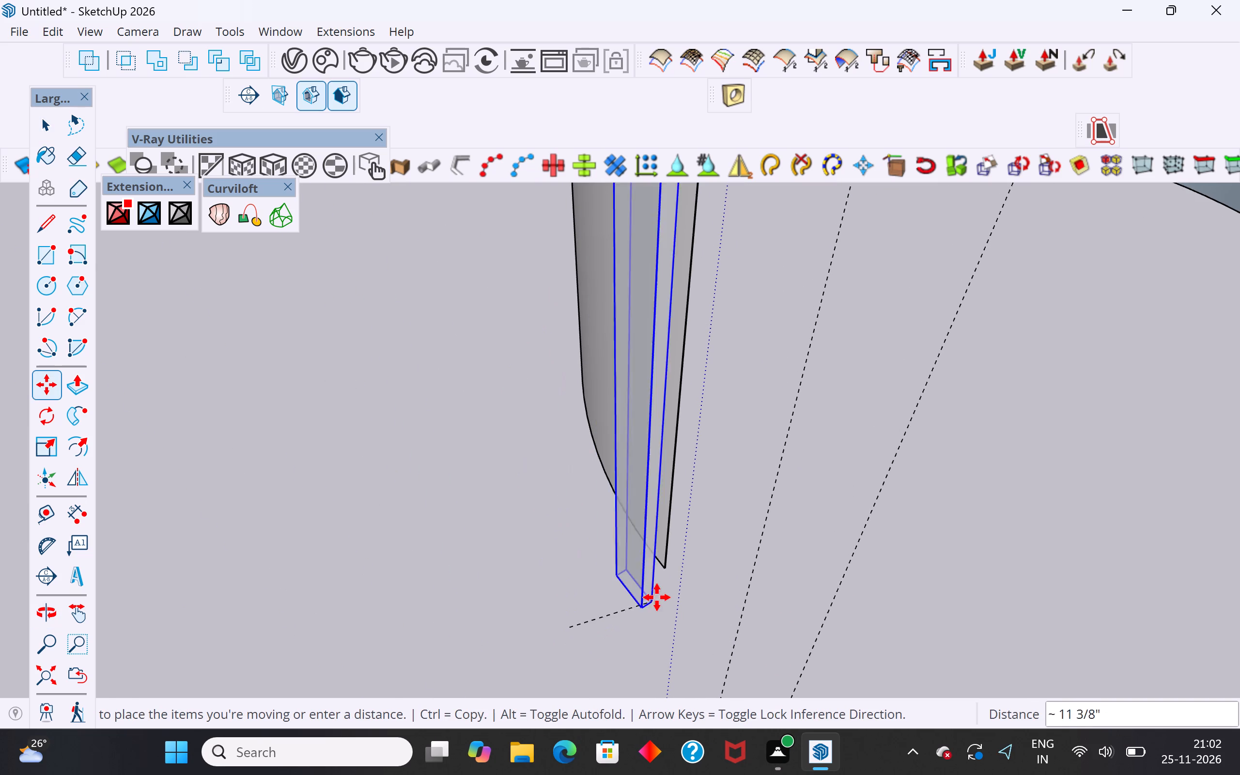
click(667, 569)
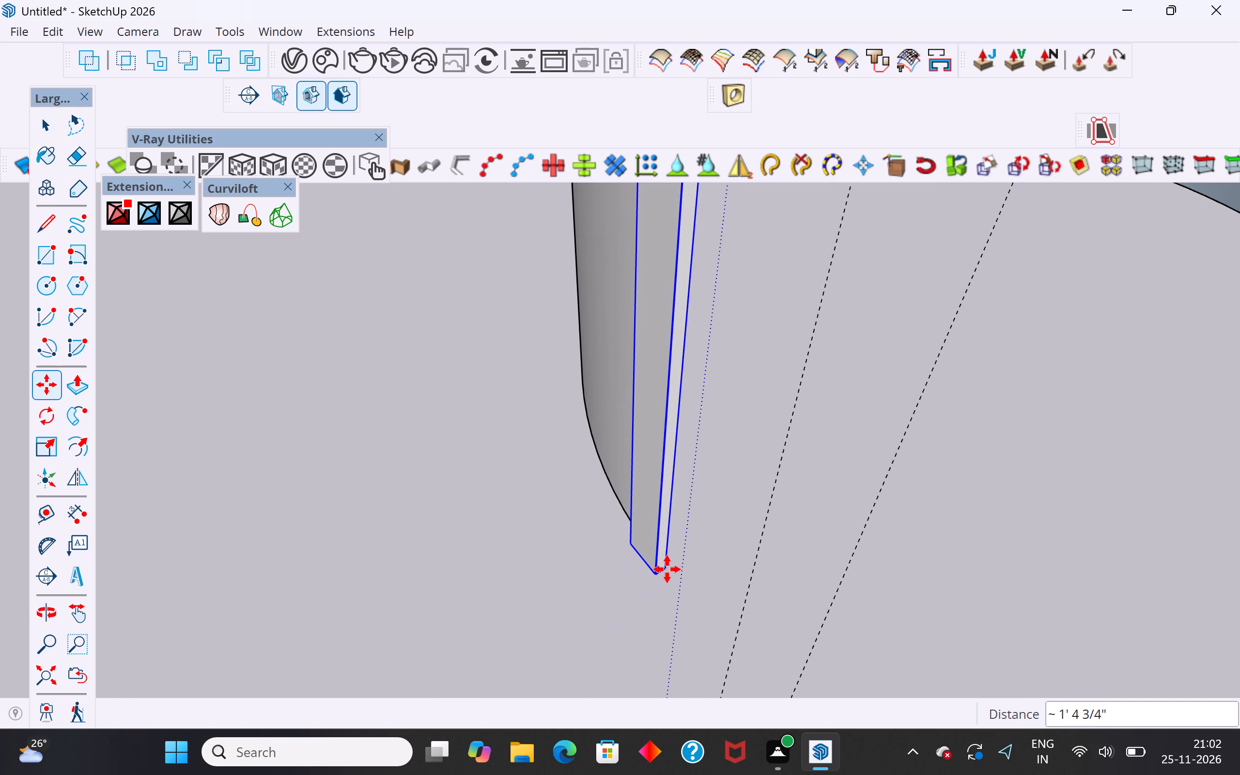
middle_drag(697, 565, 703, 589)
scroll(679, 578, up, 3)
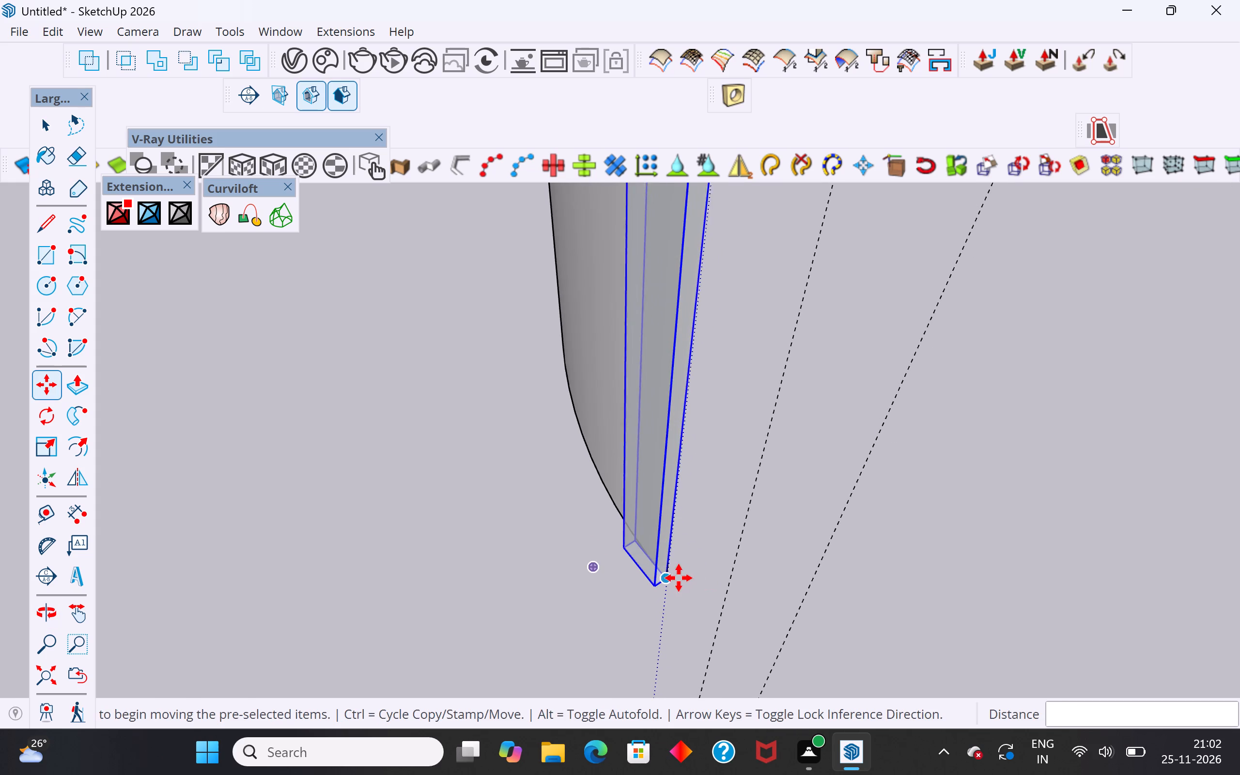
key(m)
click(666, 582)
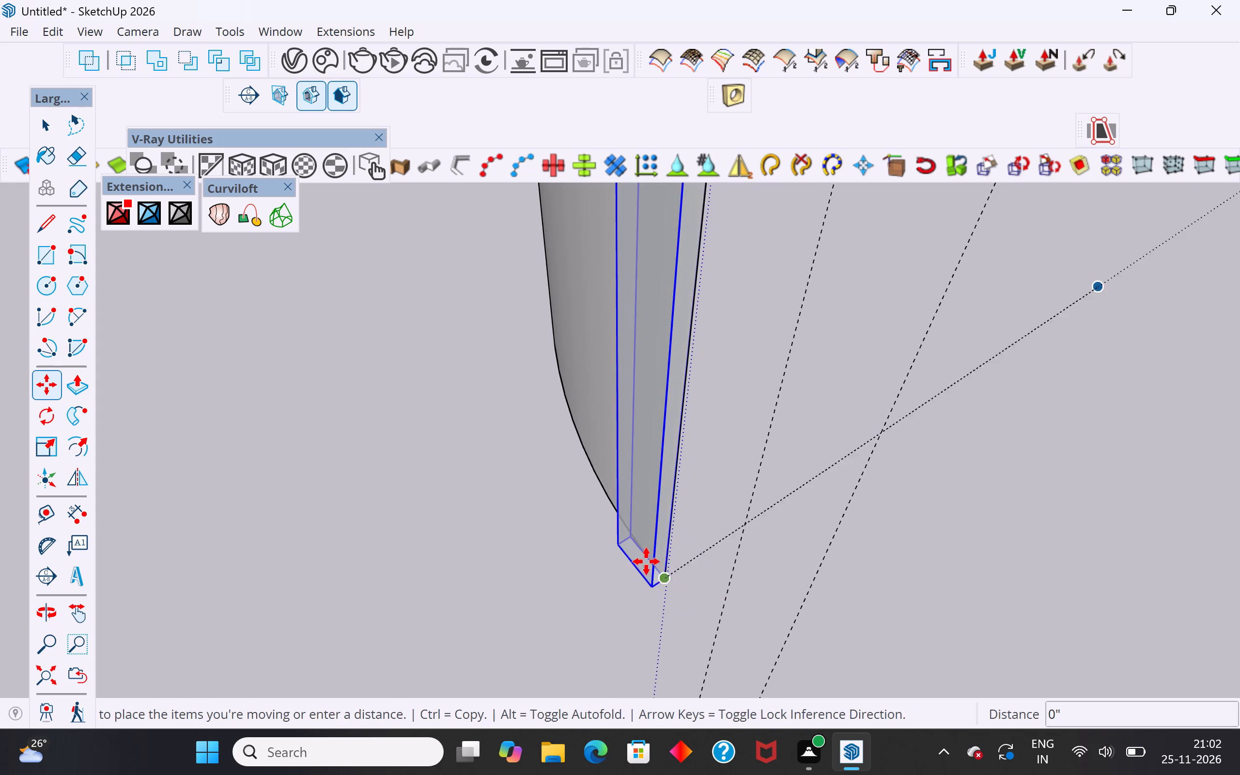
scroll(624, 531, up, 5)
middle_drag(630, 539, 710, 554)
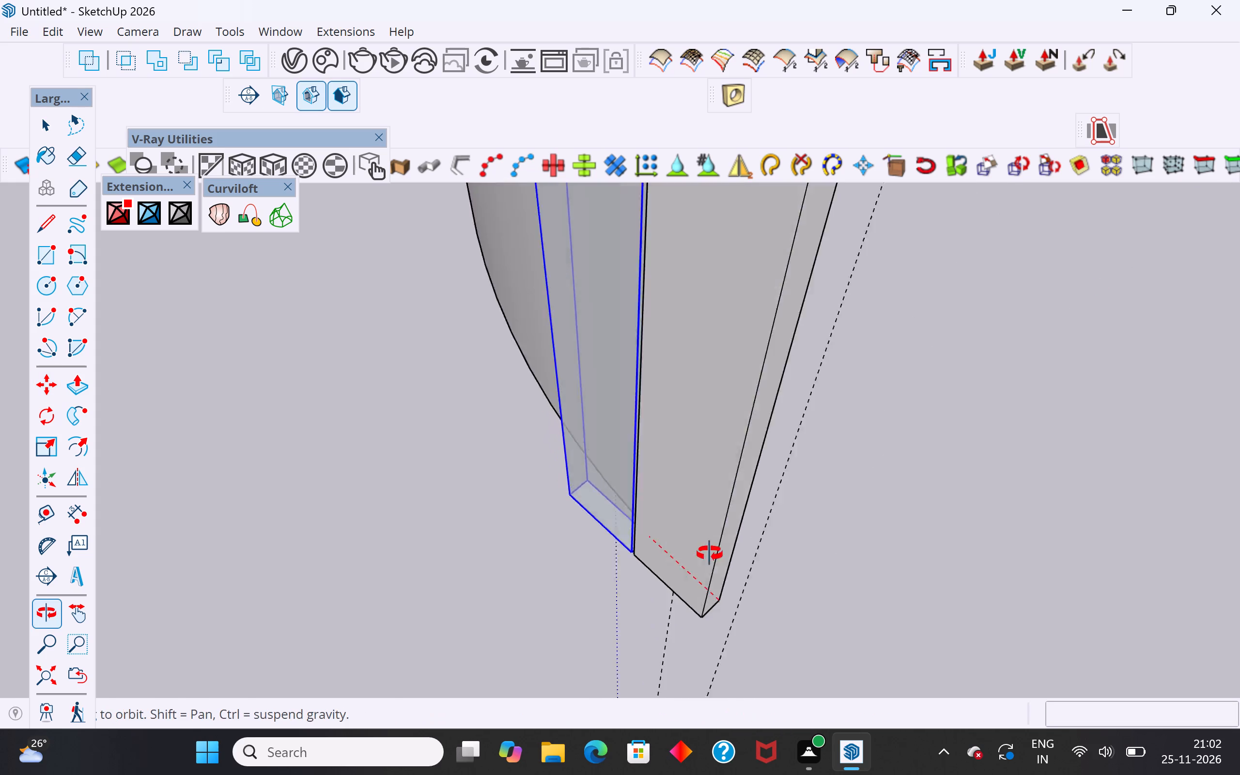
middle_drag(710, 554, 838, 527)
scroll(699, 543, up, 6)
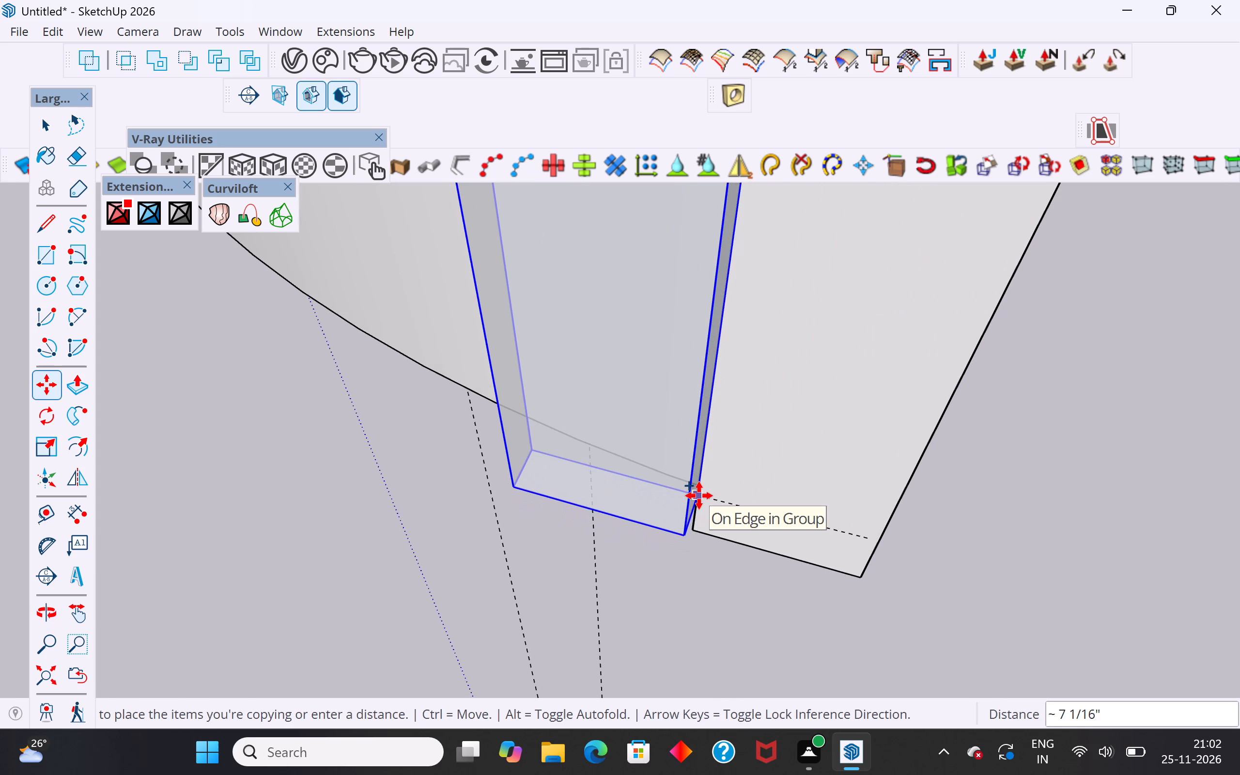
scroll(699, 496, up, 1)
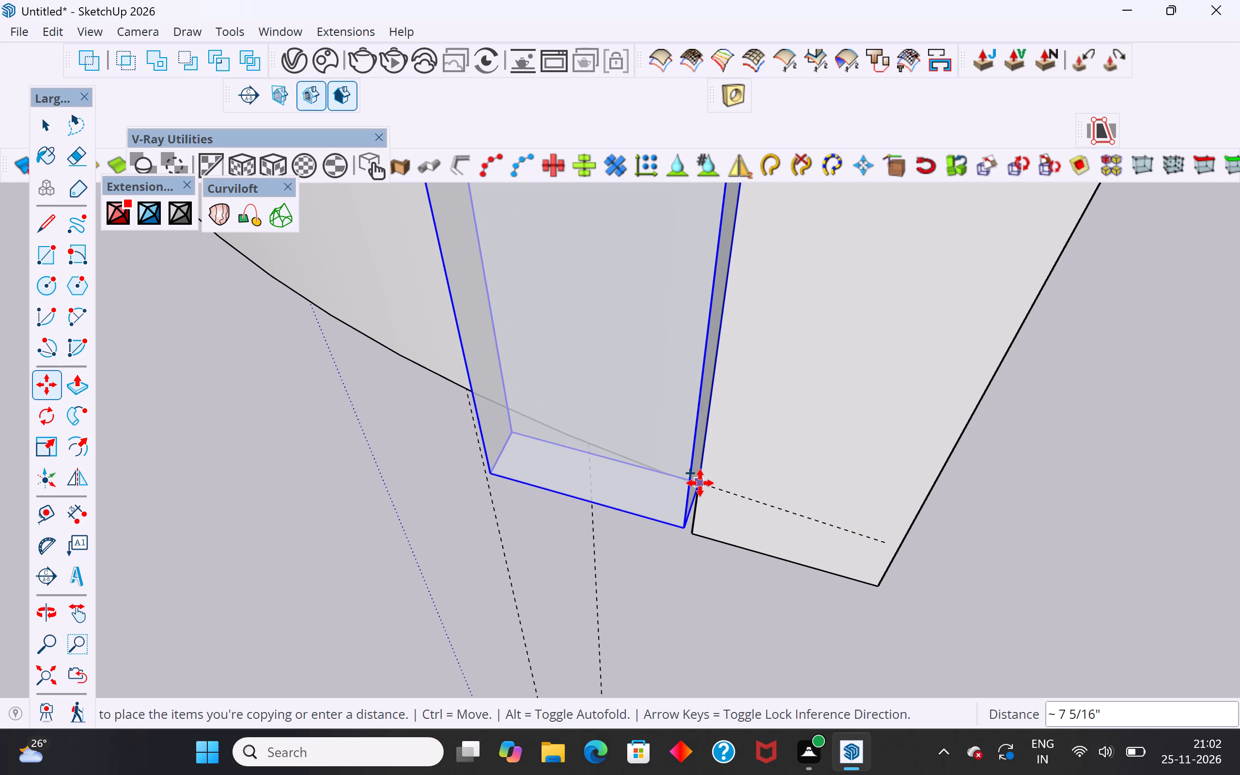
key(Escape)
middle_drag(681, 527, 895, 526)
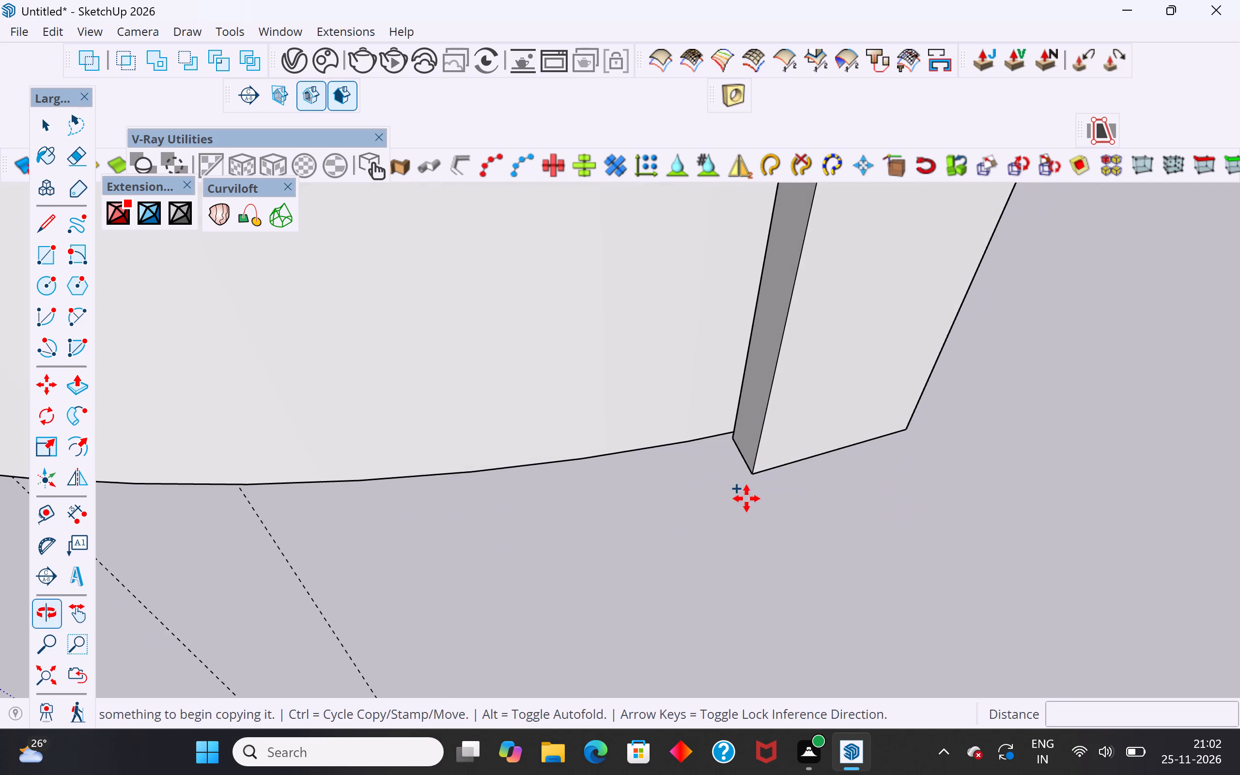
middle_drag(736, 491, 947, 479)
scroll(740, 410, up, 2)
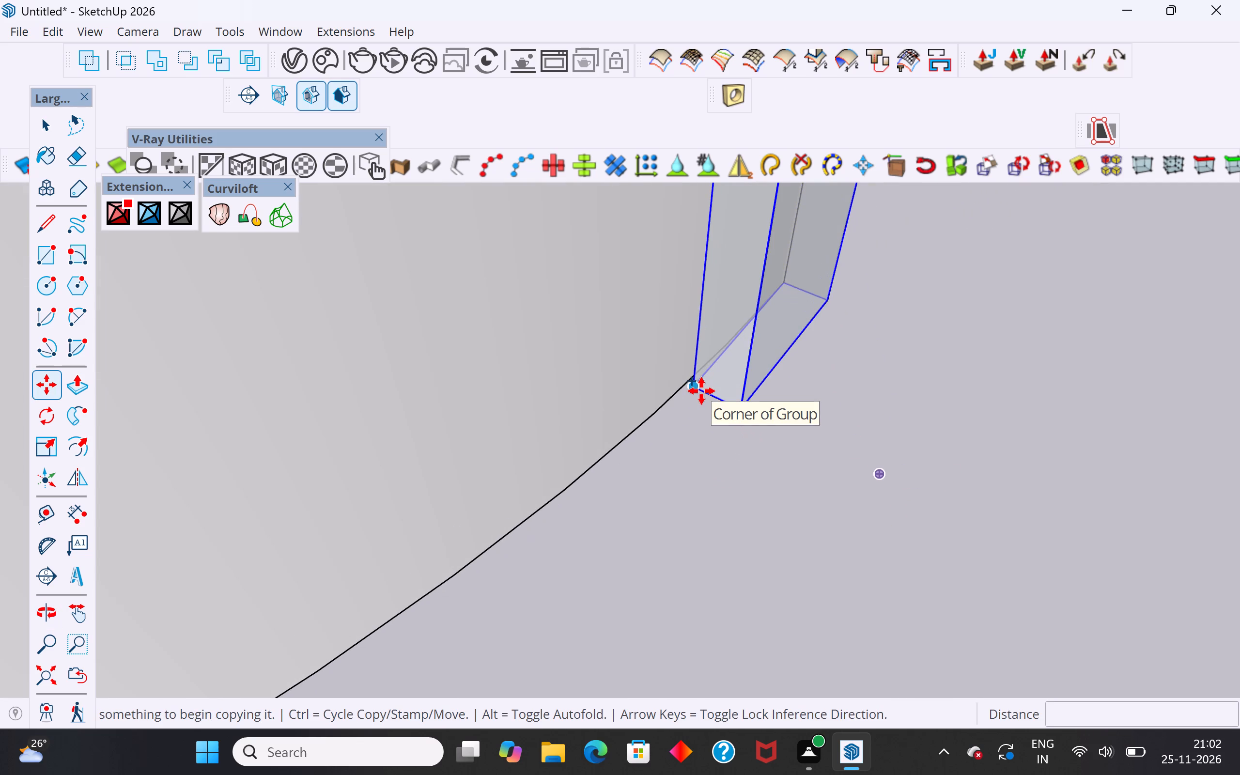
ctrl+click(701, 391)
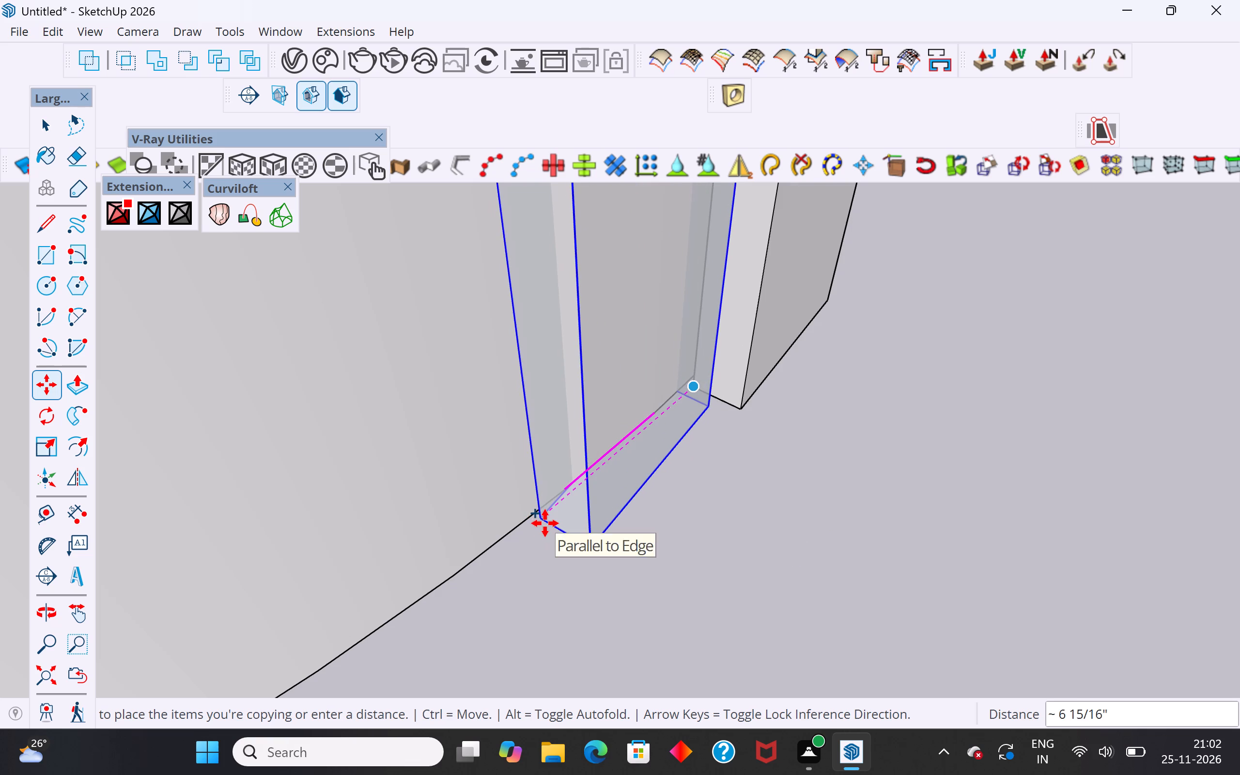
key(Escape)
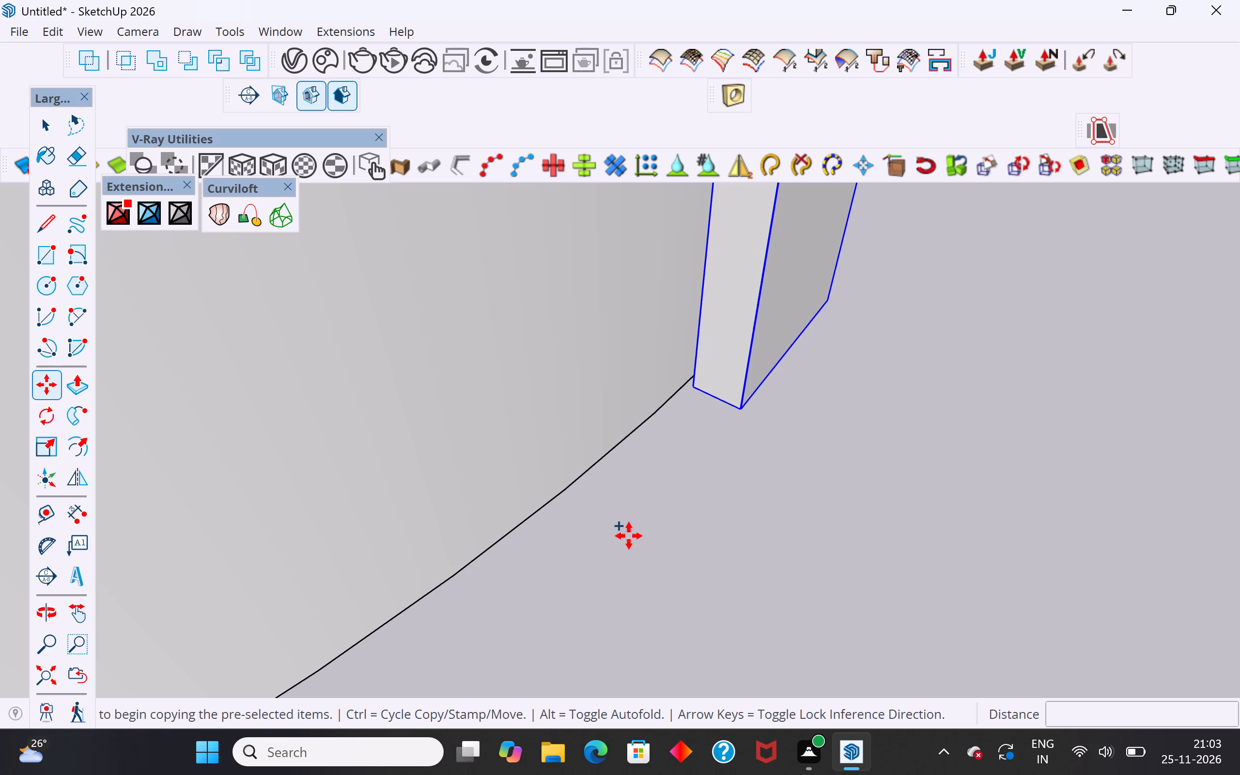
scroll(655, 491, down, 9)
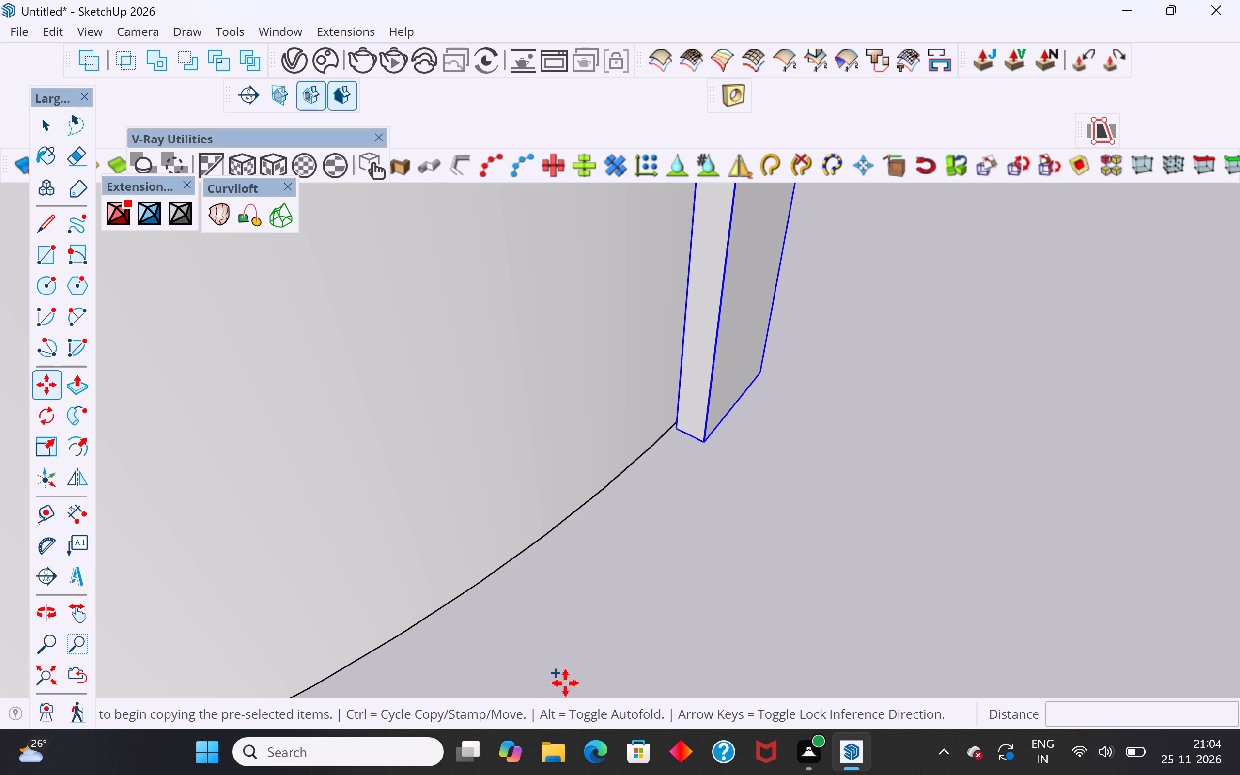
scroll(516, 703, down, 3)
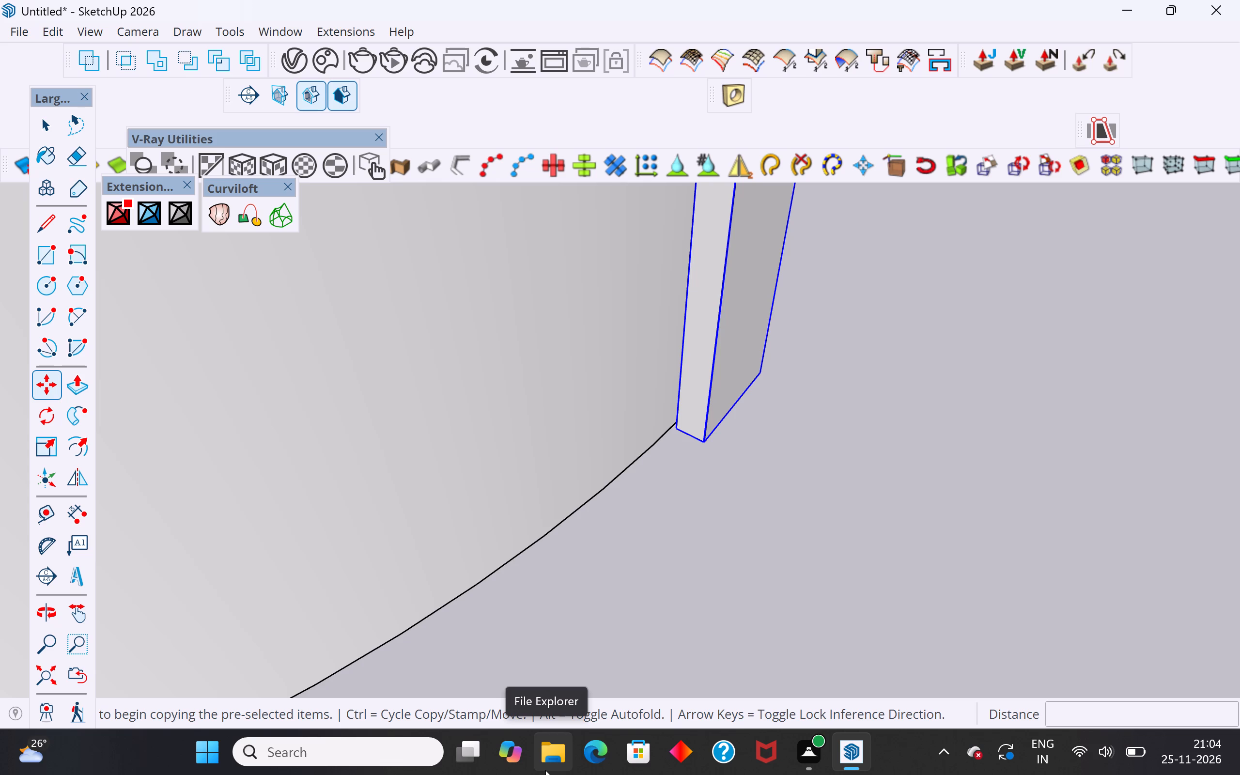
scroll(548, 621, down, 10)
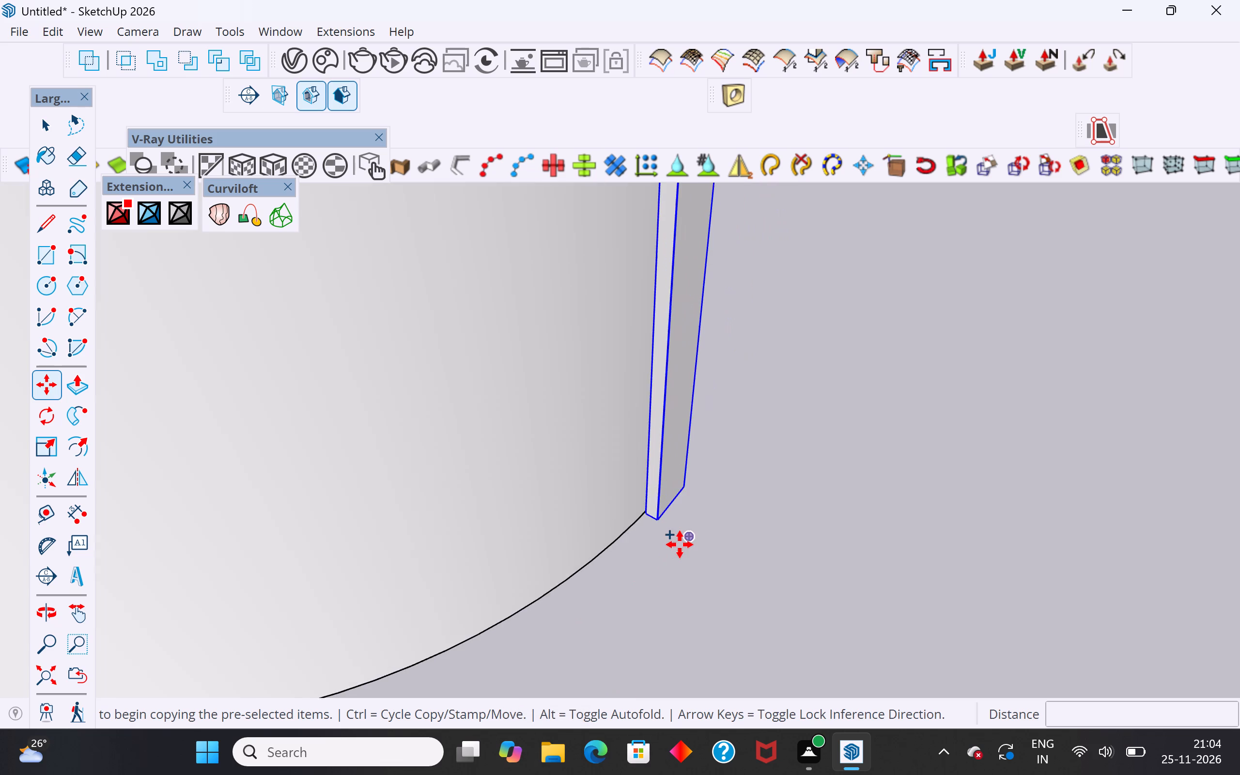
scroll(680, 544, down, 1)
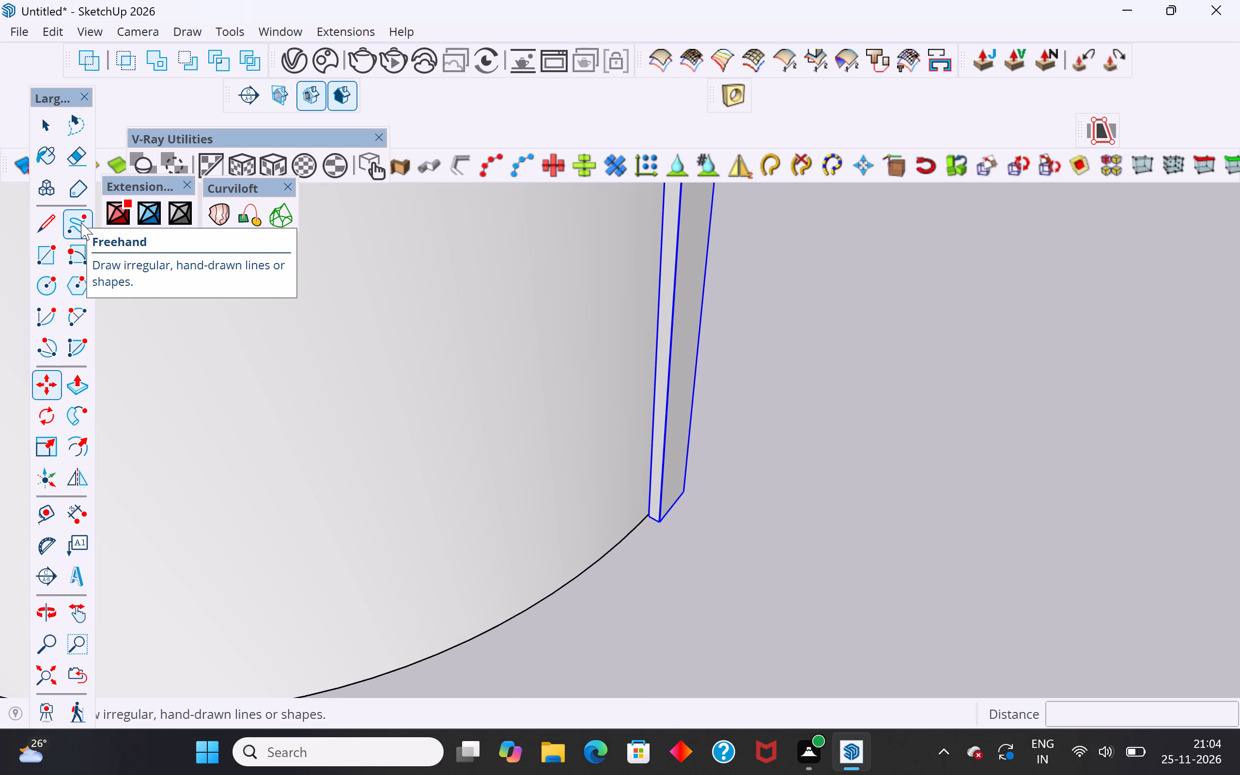
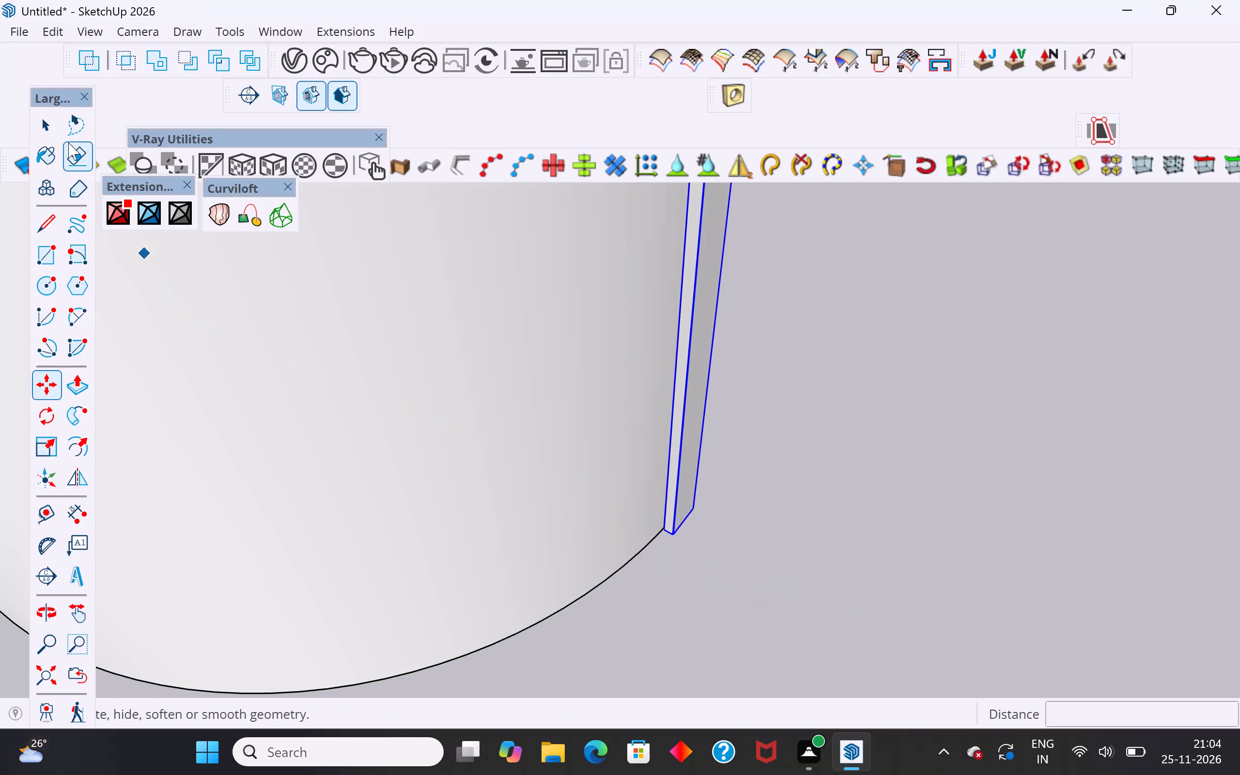
Move the thin vertical strip group by its bottom corner about 4' 2" away from the curved wall's edge.
click(46, 123)
click(974, 497)
scroll(818, 565, down, 5)
middle_drag(894, 582, 681, 500)
scroll(681, 500, down, 1)
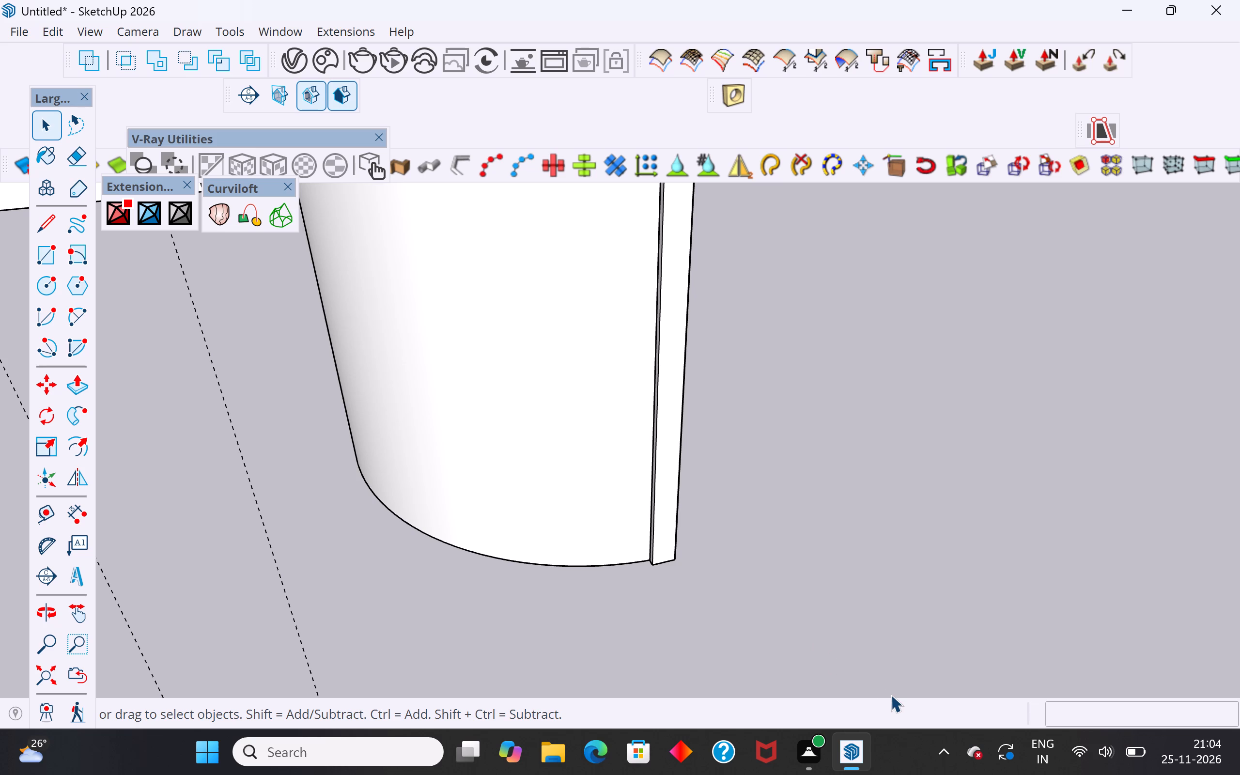
scroll(1024, 620, down, 5)
scroll(784, 547, down, 9)
scroll(909, 437, up, 1)
scroll(909, 439, down, 2)
middle_drag(884, 487, 1060, 509)
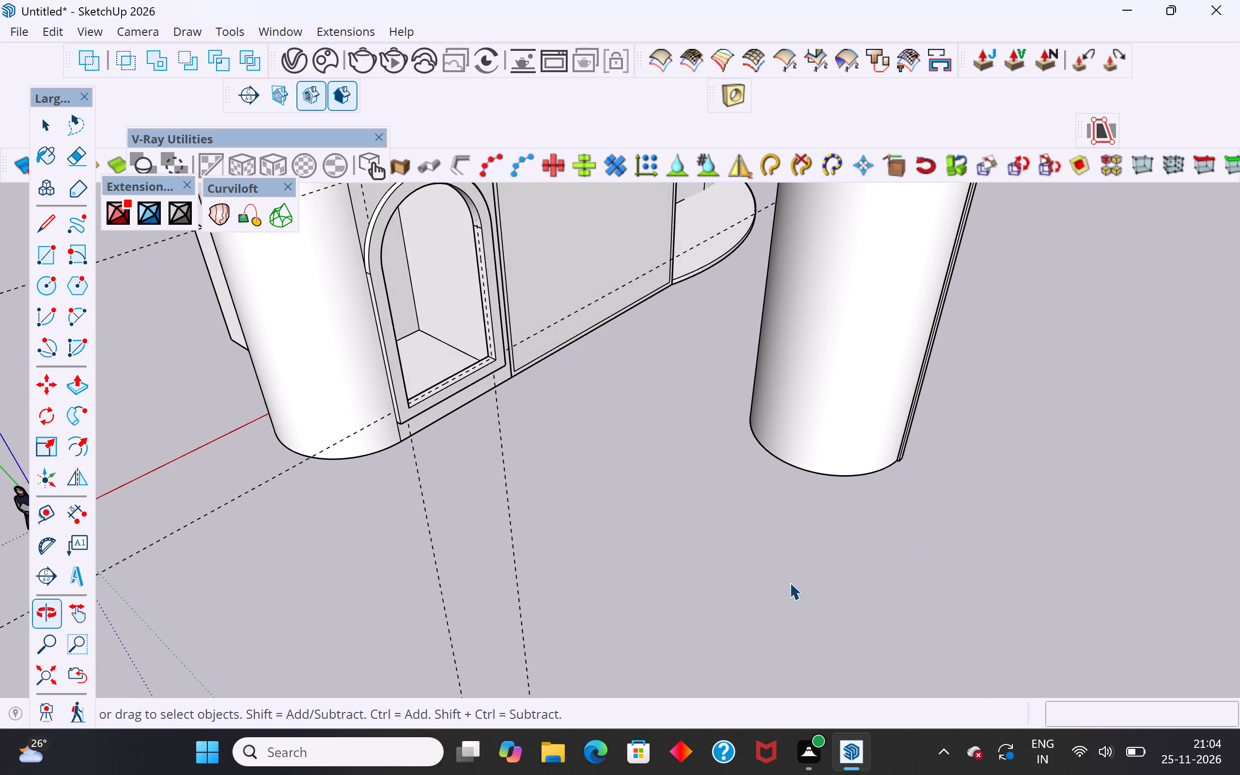
scroll(777, 588, down, 4)
middle_drag(913, 485, 864, 429)
middle_drag(758, 527, 702, 558)
scroll(834, 557, up, 5)
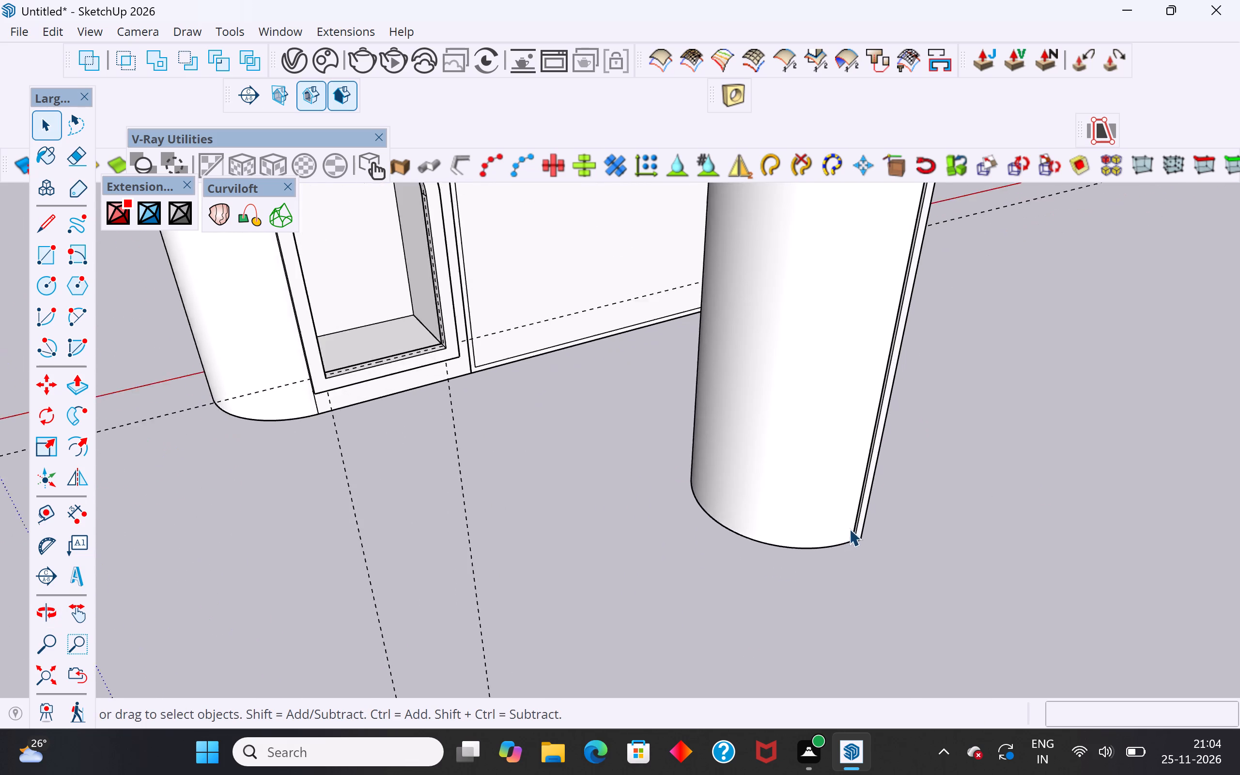
scroll(849, 528, up, 4)
middle_drag(857, 541, 844, 573)
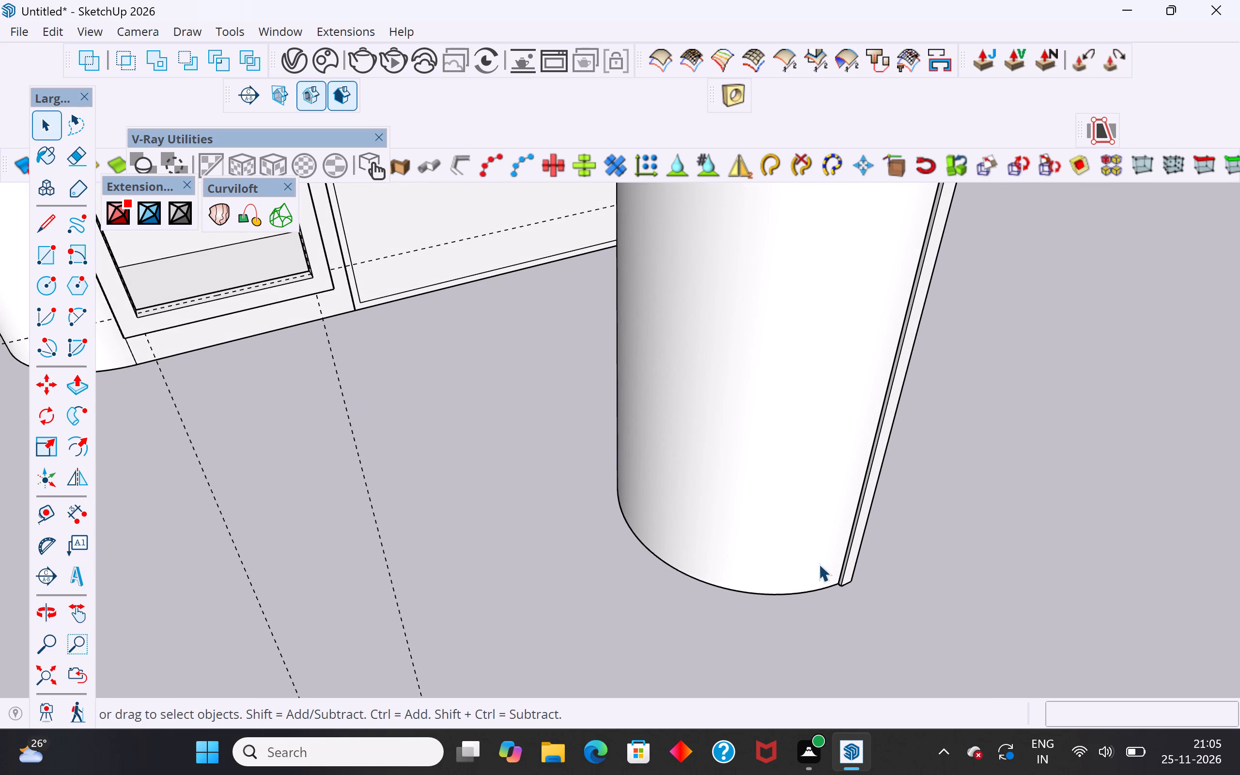
click(845, 583)
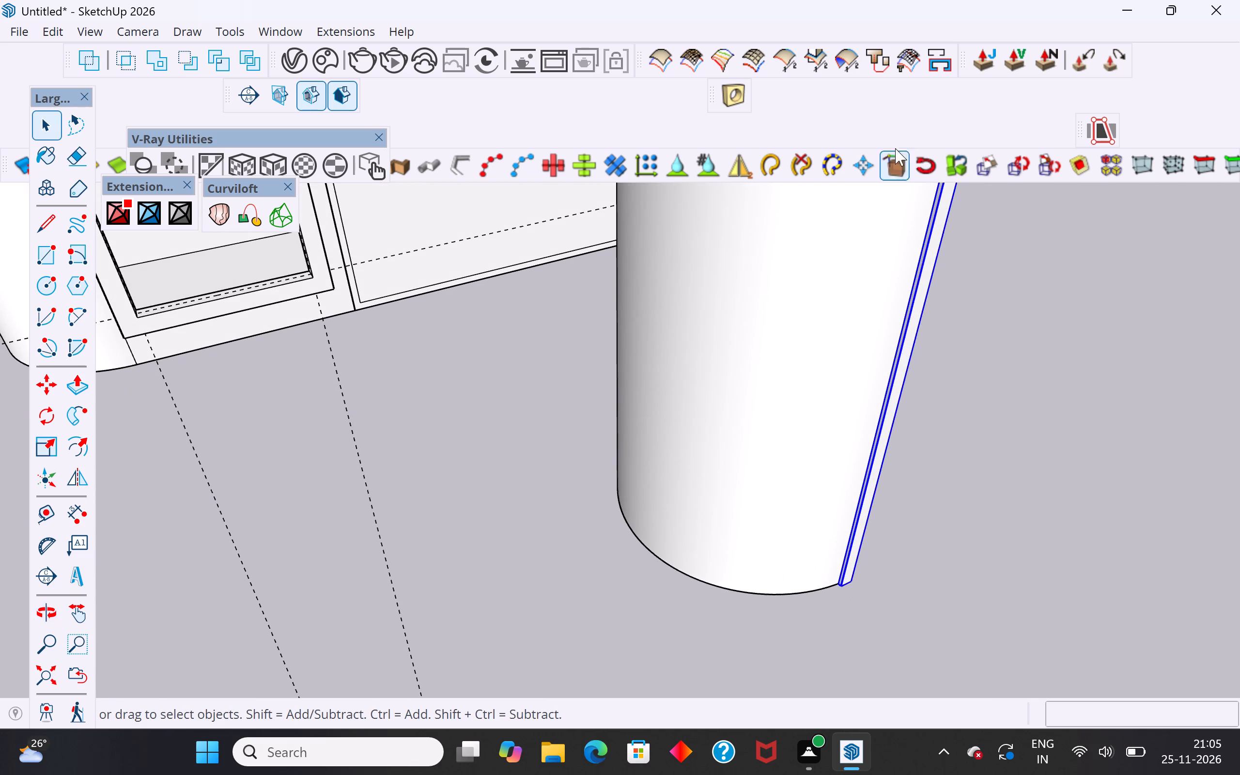
right_click(944, 24)
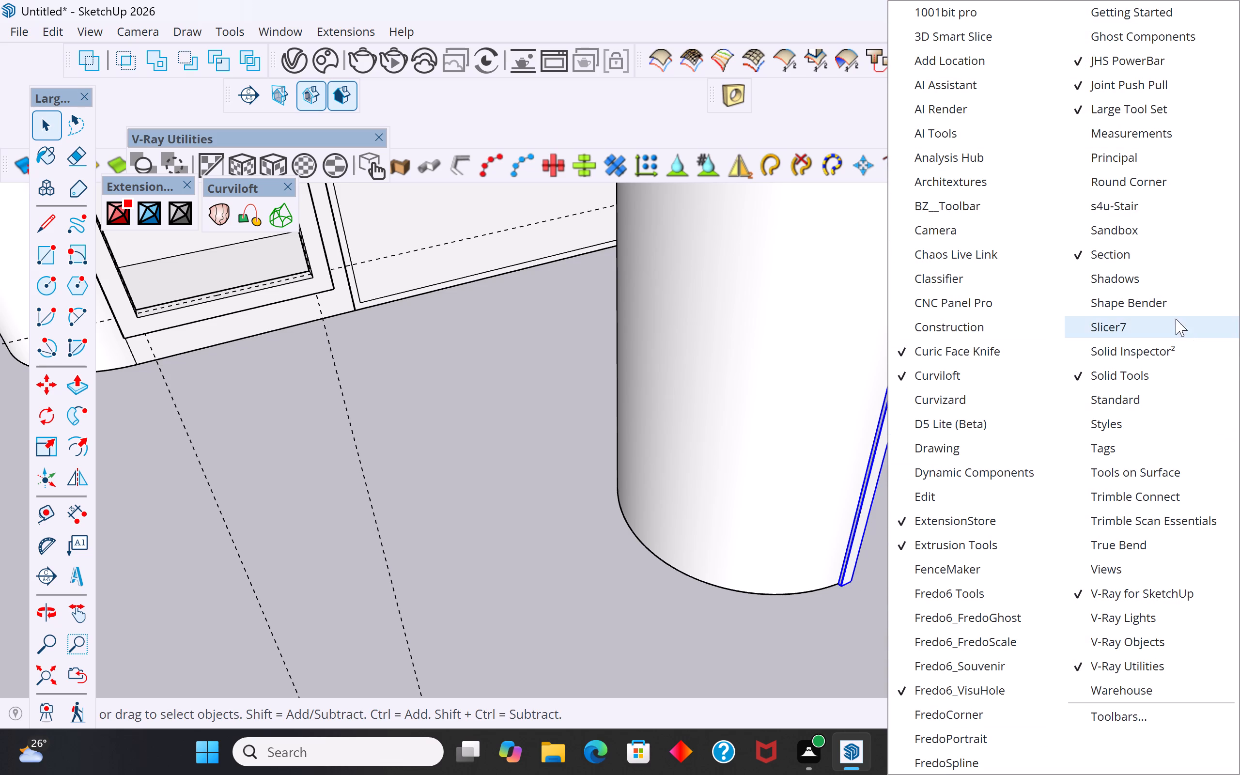
click(776, 626)
click(850, 578)
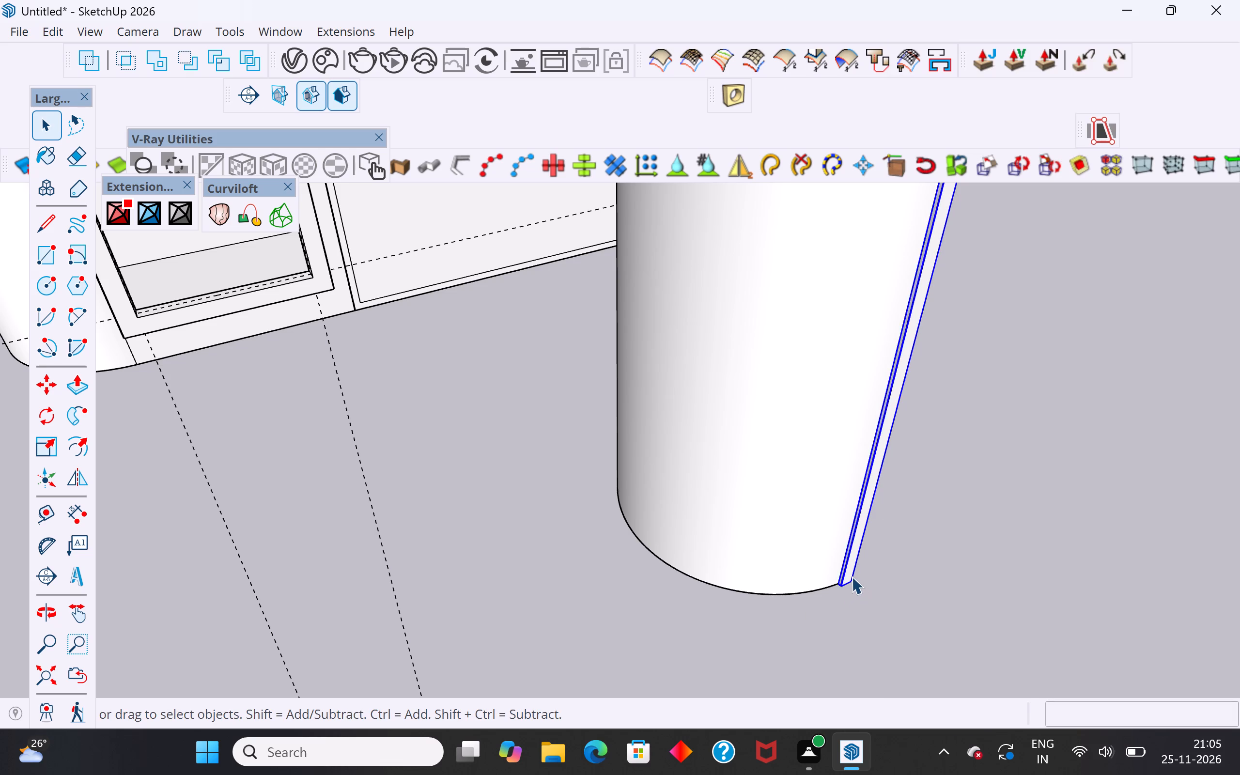
key(m)
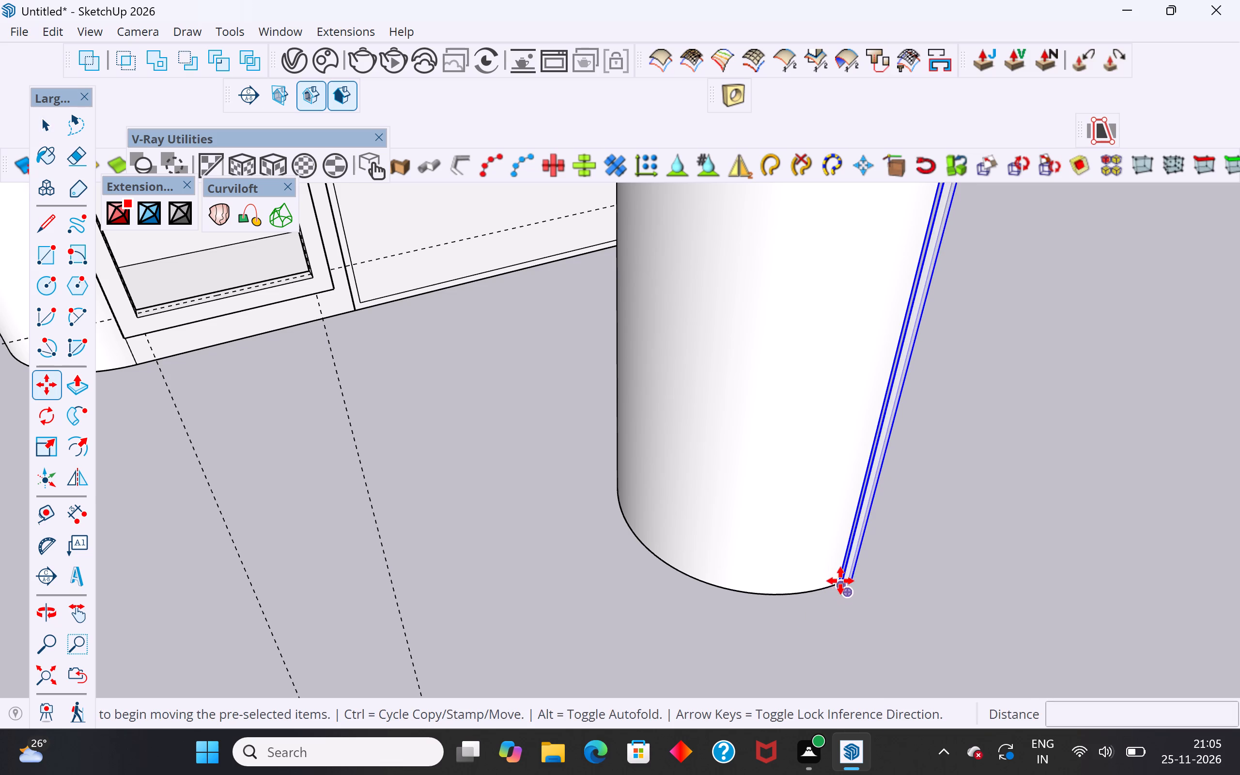
scroll(842, 579, up, 13)
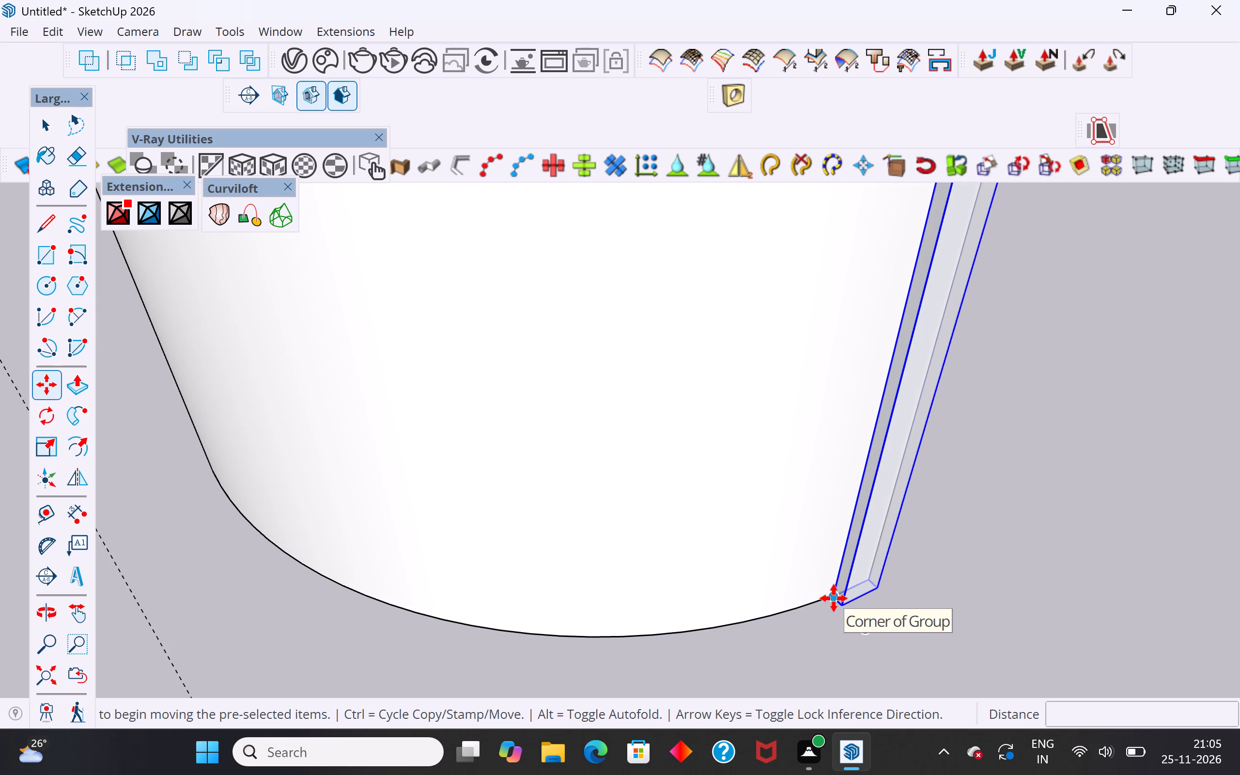
click(834, 598)
click(1105, 500)
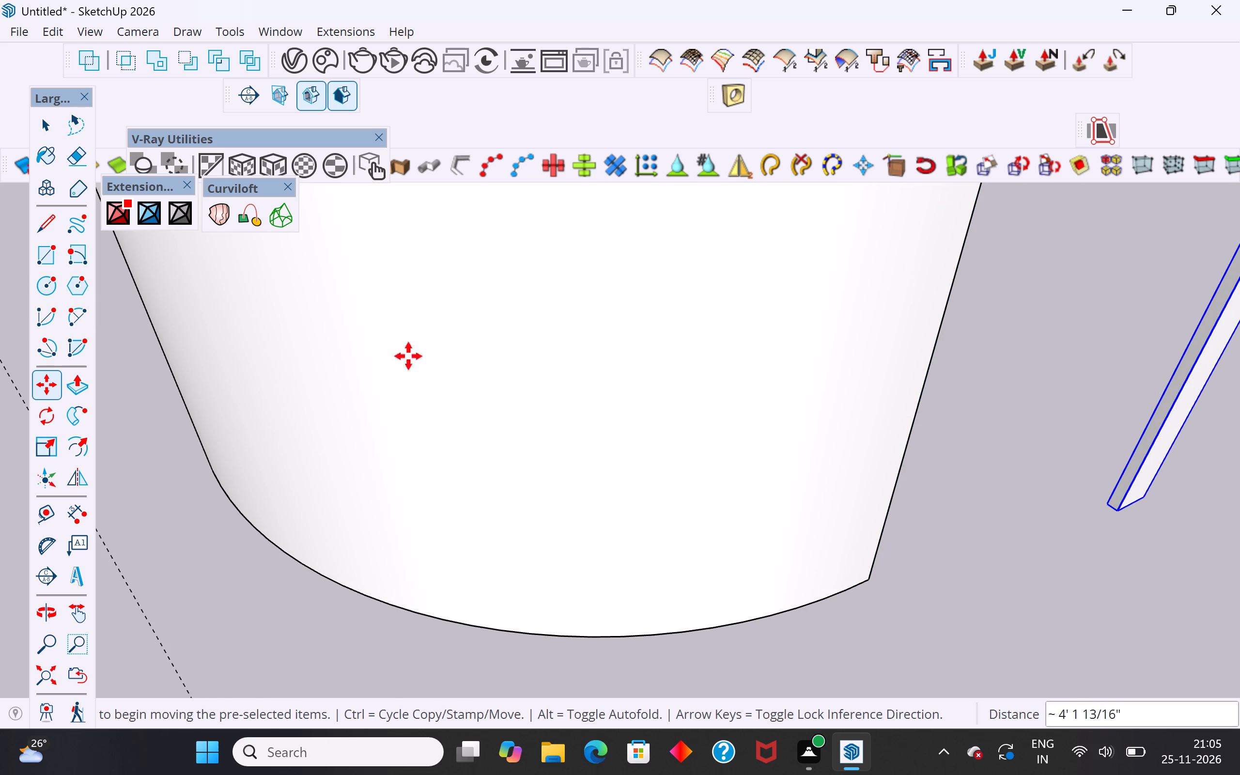
click(49, 126)
click(164, 496)
Rotate the detached vertical strip 90 degrees in the horizontal plane about its bottom corner.
scroll(263, 571, down, 10)
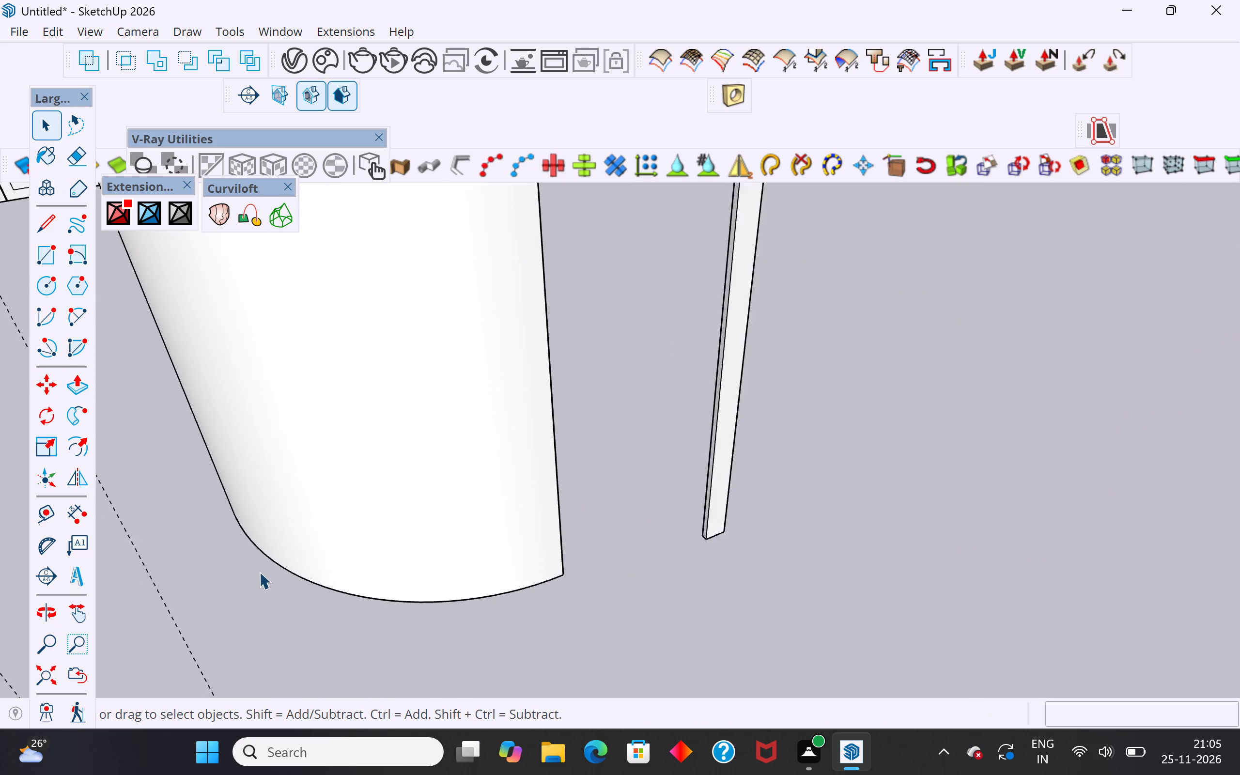
scroll(259, 572, down, 1)
click(644, 526)
middle_drag(719, 549, 719, 575)
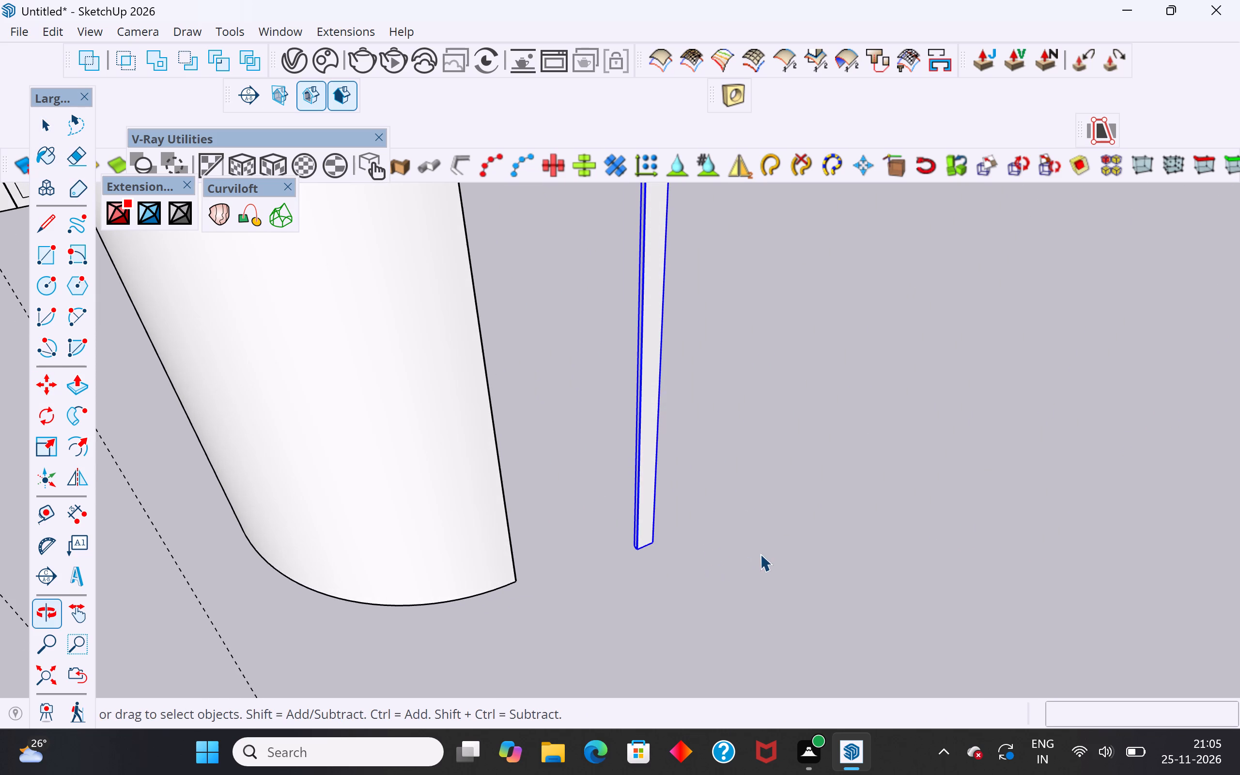
scroll(761, 553, down, 5)
click(51, 412)
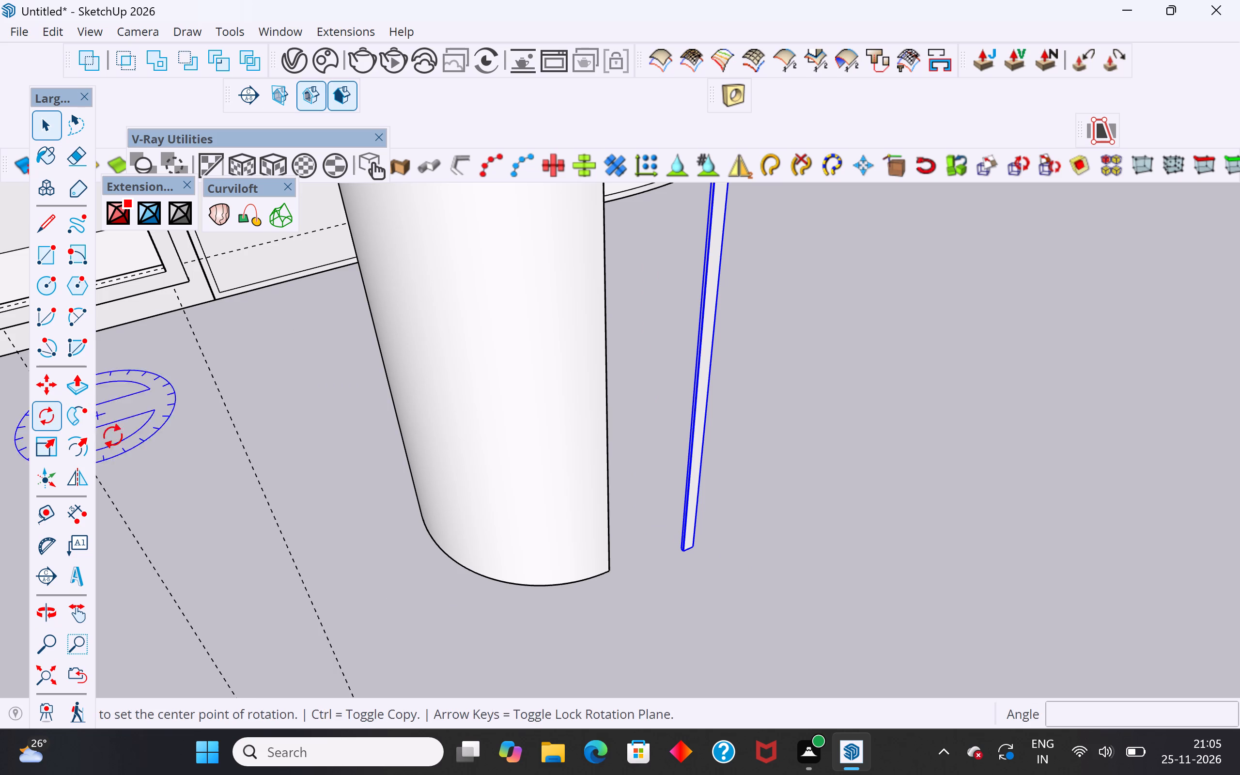
scroll(747, 524, up, 8)
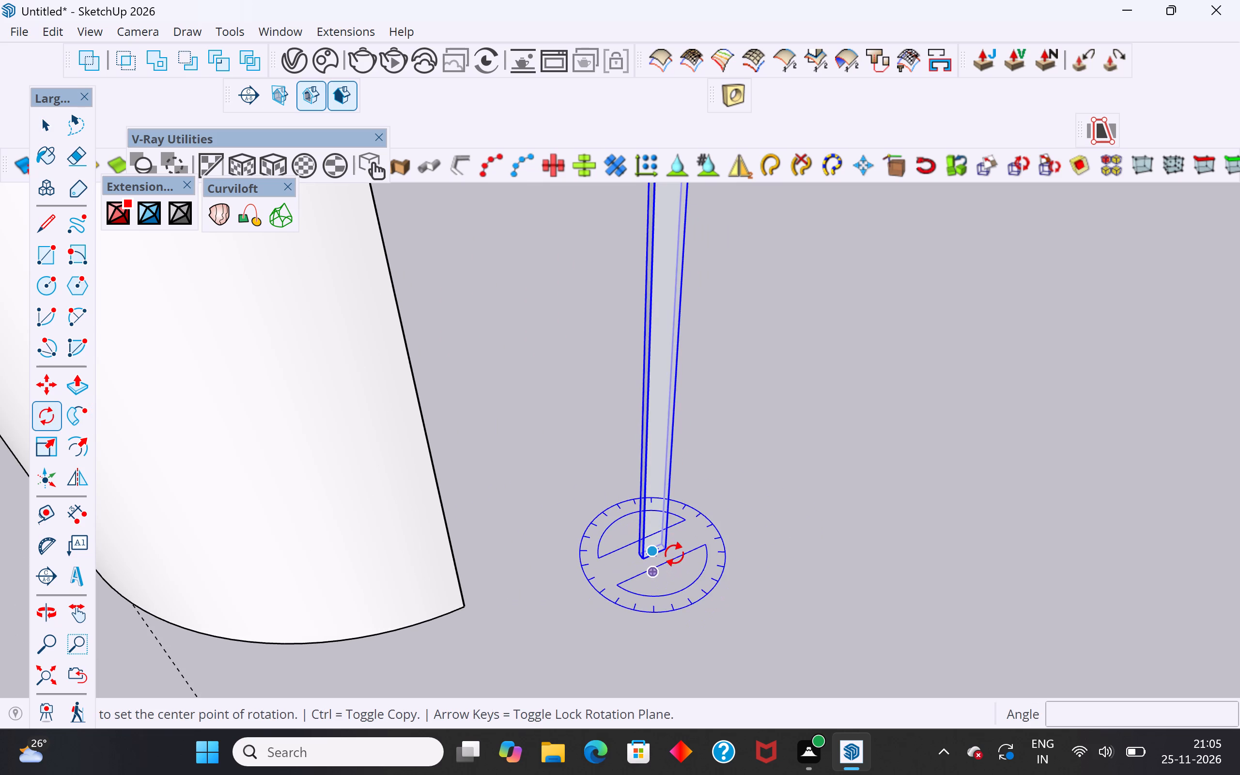
scroll(679, 548, up, 9)
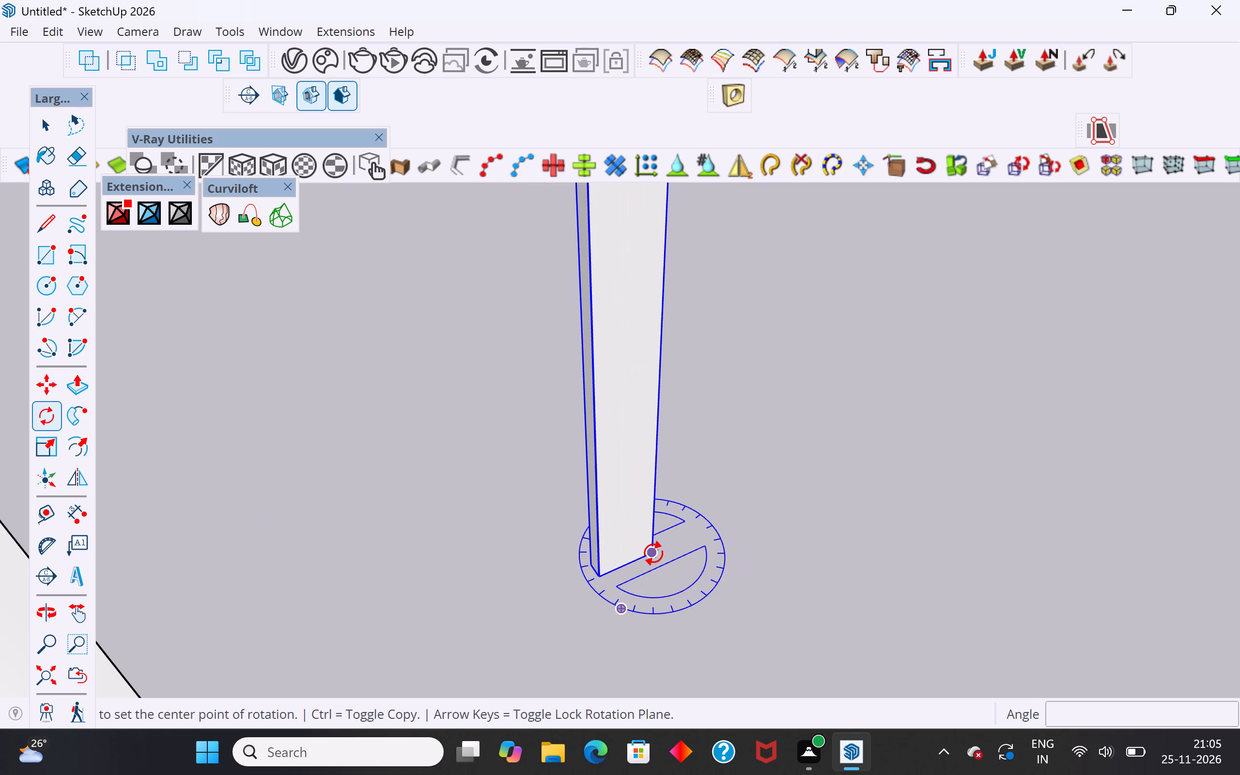
click(653, 553)
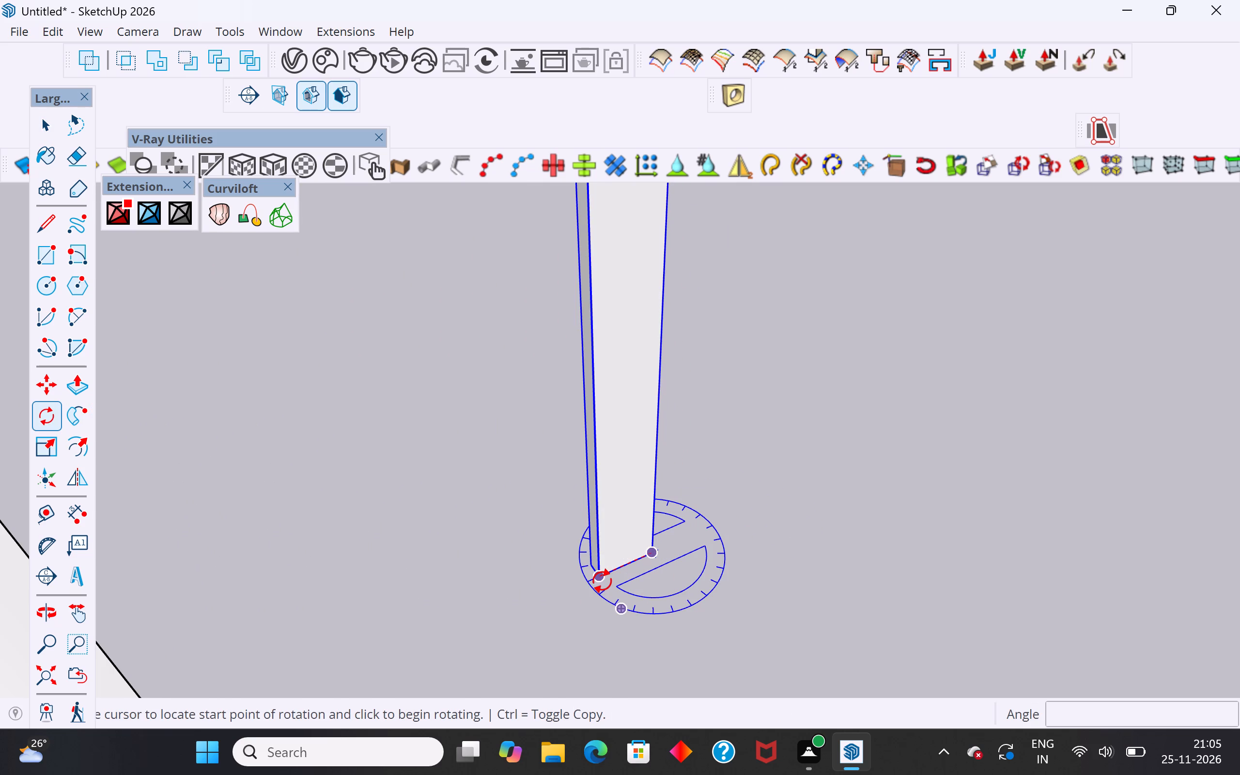
click(602, 580)
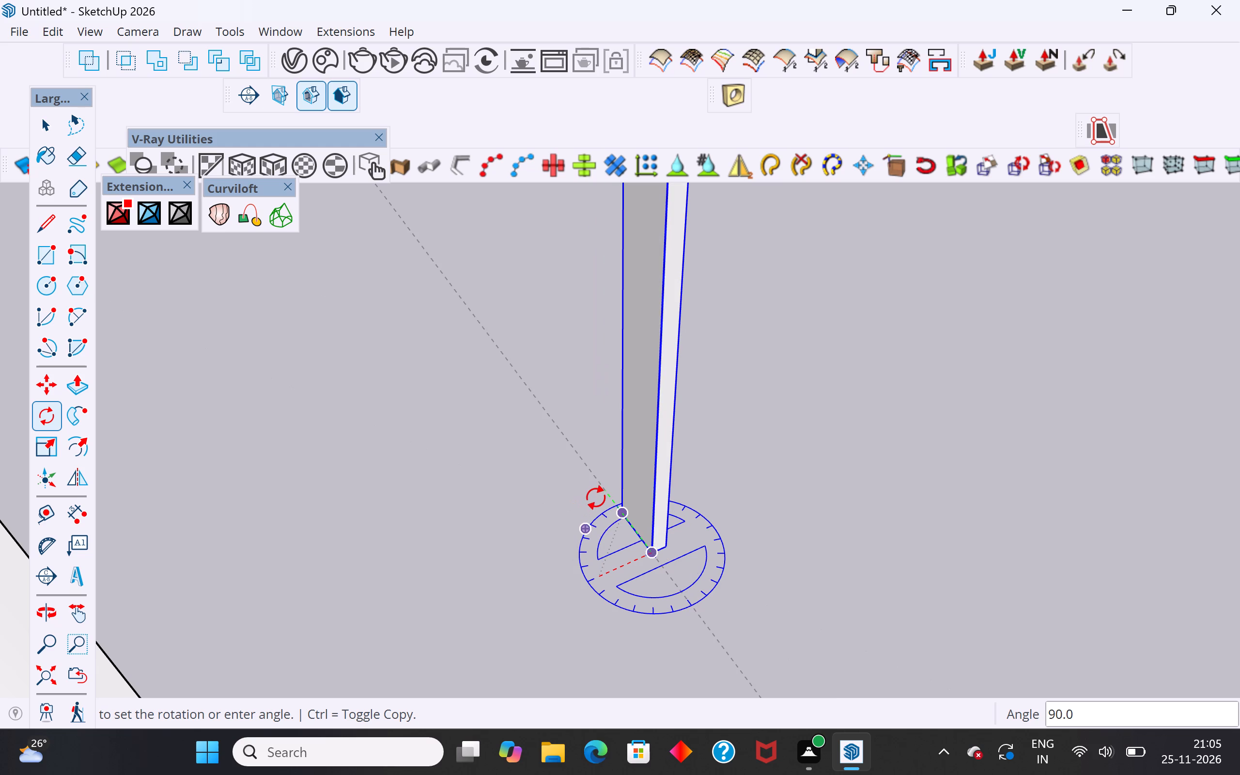
click(596, 498)
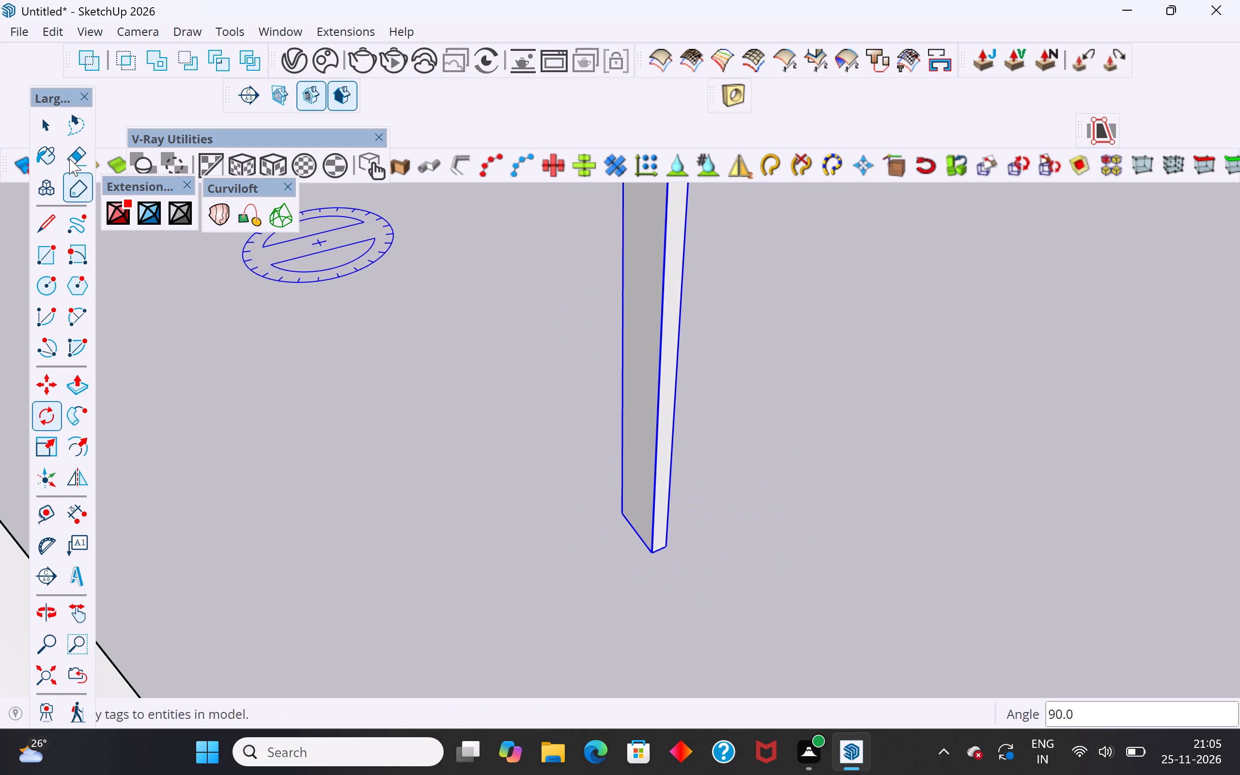
click(38, 129)
drag(278, 402, 286, 404)
Examine the rotated strip's position relative to the curved wall and the building from several sides.
scroll(570, 496, down, 12)
middle_drag(740, 542, 773, 535)
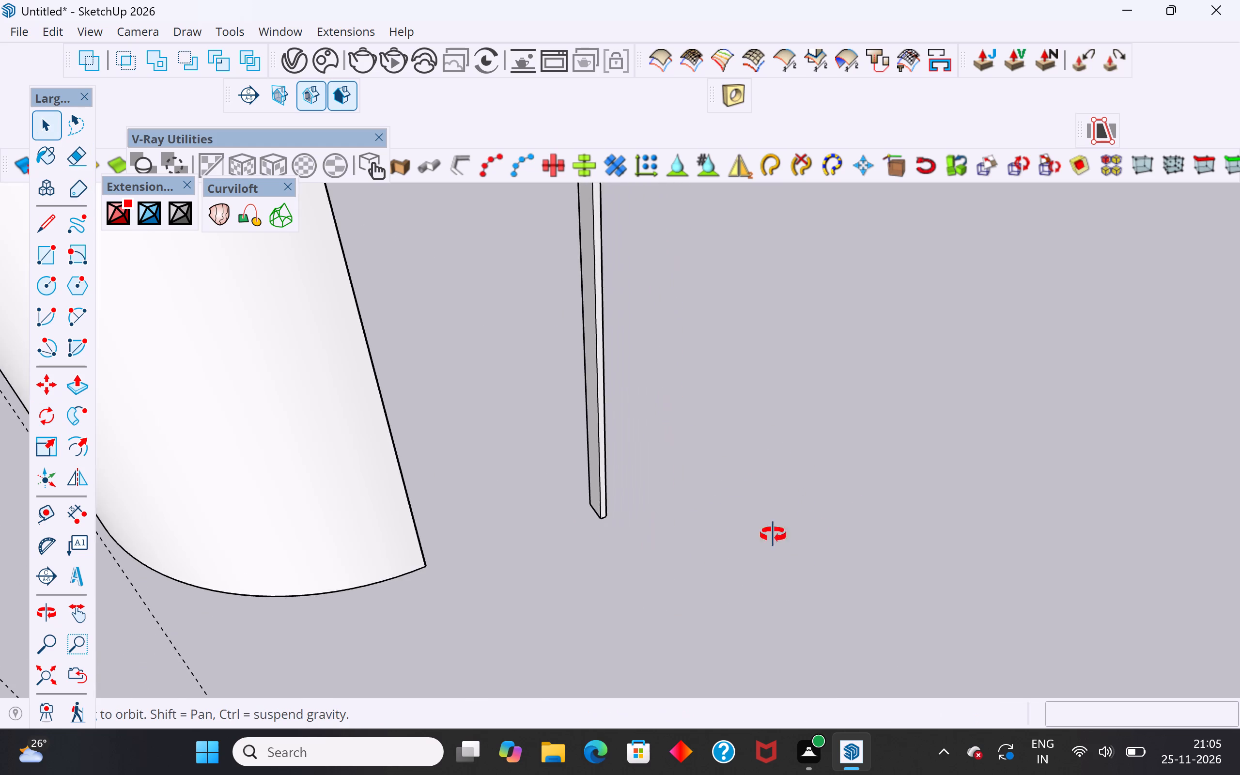
middle_drag(773, 535, 496, 486)
scroll(823, 524, up, 1)
scroll(607, 564, down, 5)
scroll(612, 576, up, 1)
scroll(614, 577, down, 1)
middle_drag(621, 489, 567, 502)
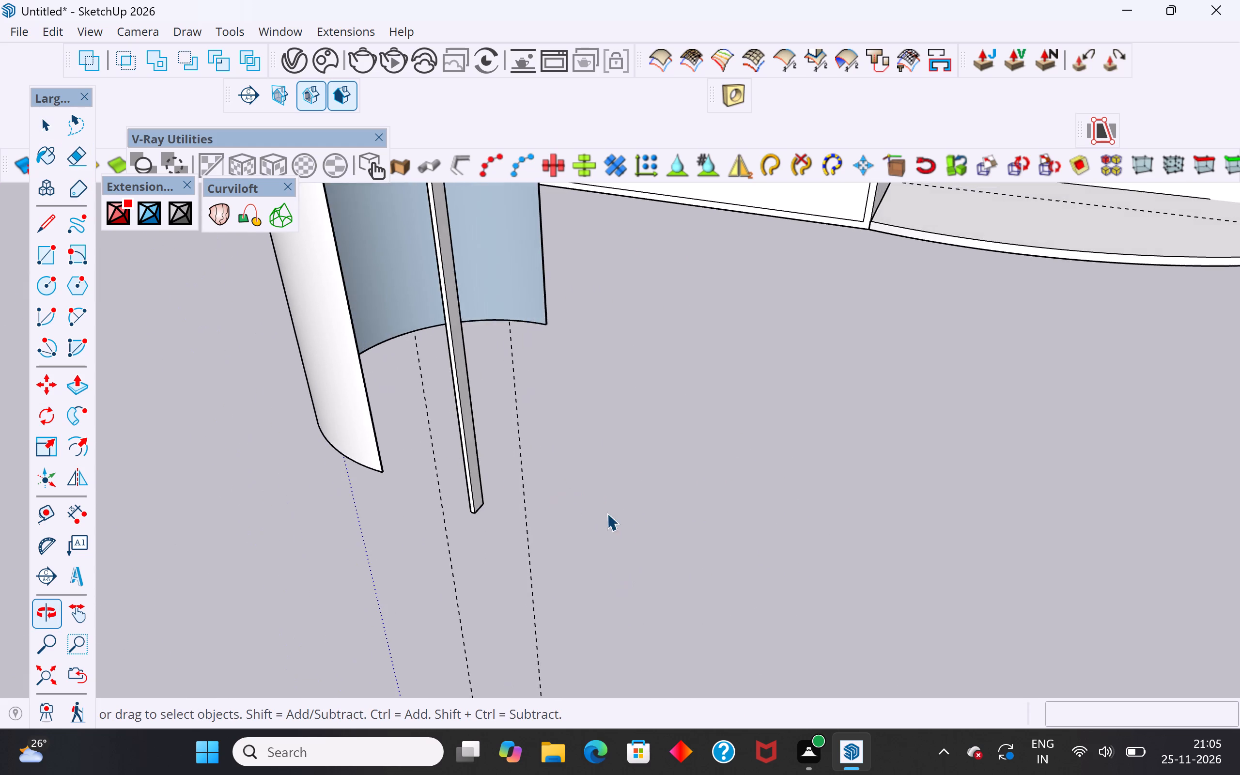
scroll(643, 537, down, 13)
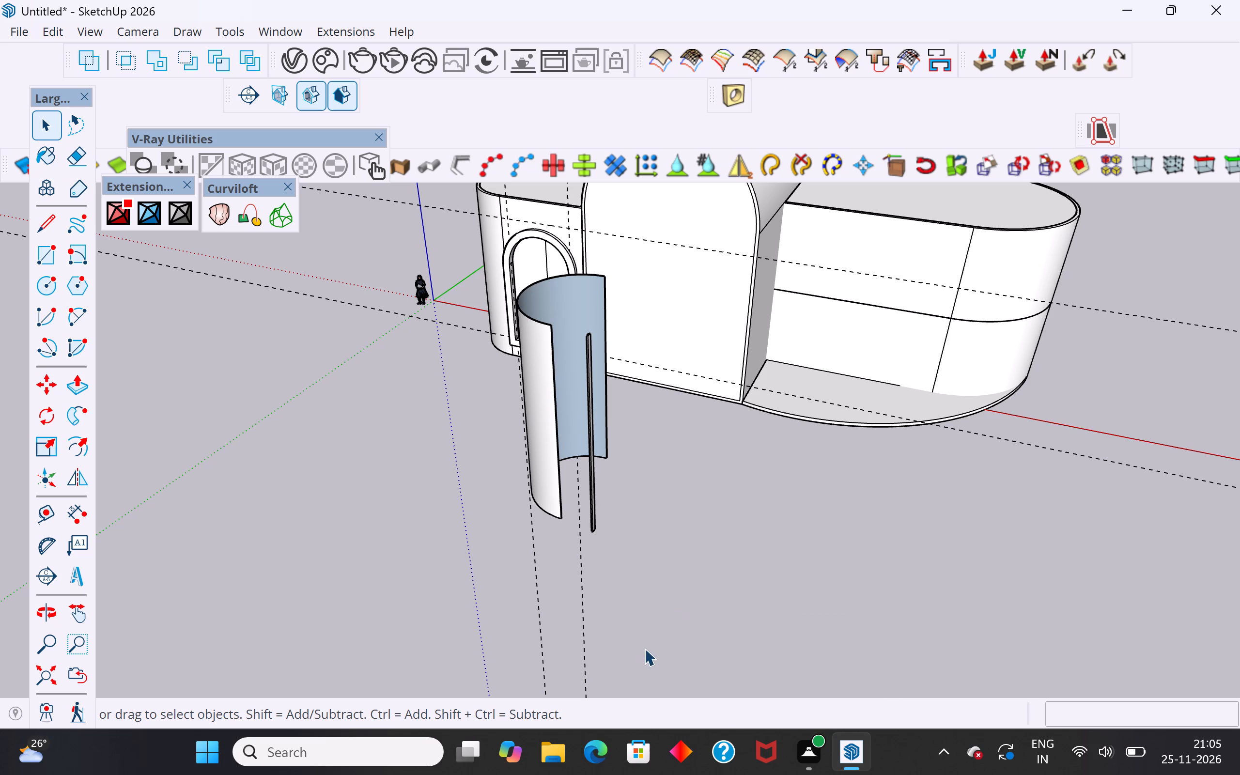
scroll(587, 504, up, 2)
scroll(587, 468, down, 1)
scroll(581, 460, up, 1)
scroll(617, 491, up, 6)
middle_drag(587, 523, 377, 477)
scroll(632, 553, down, 5)
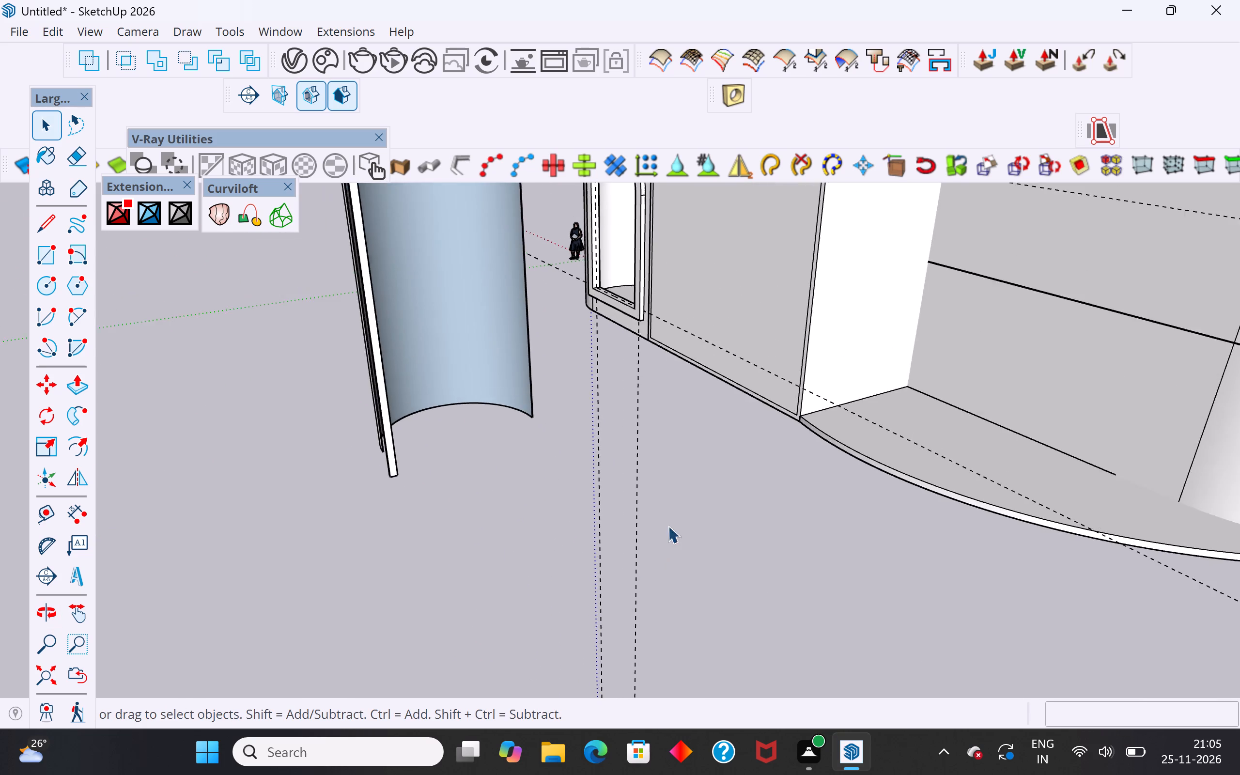
middle_drag(645, 530, 633, 463)
scroll(546, 473, down, 4)
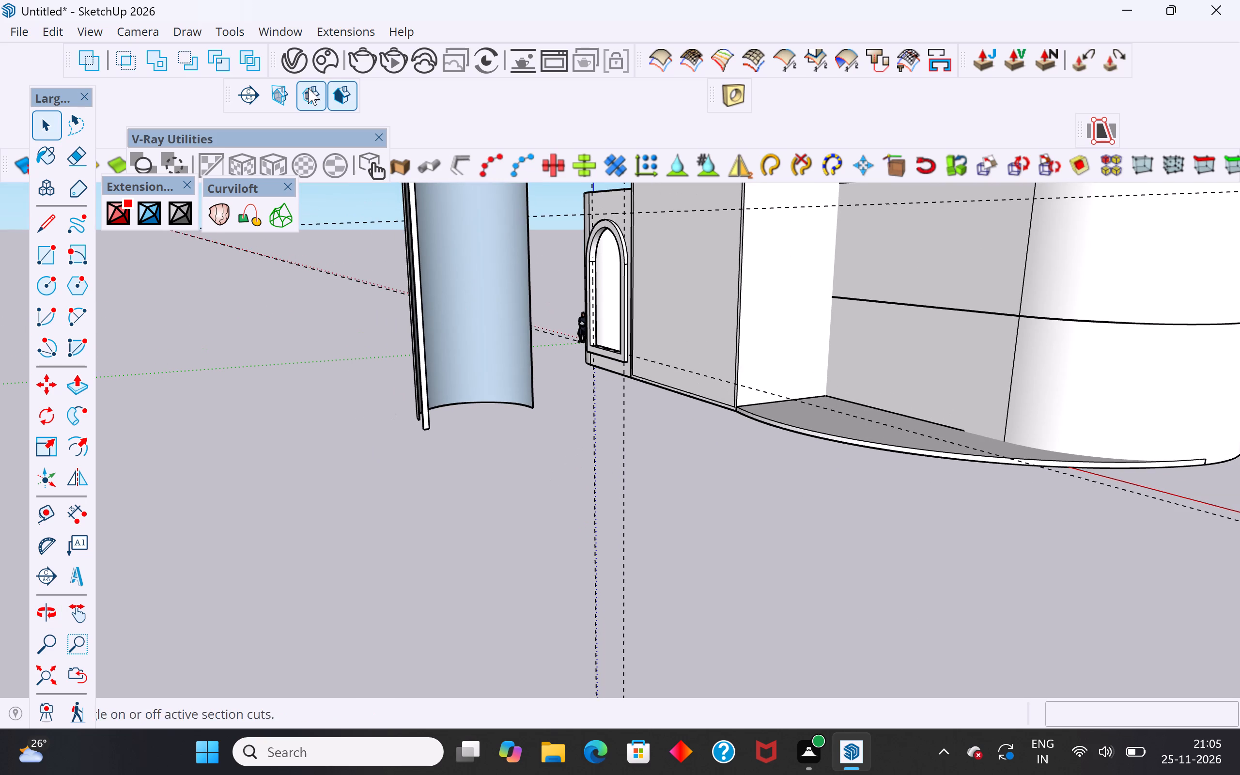
Delete all guides from the model.
click(280, 39)
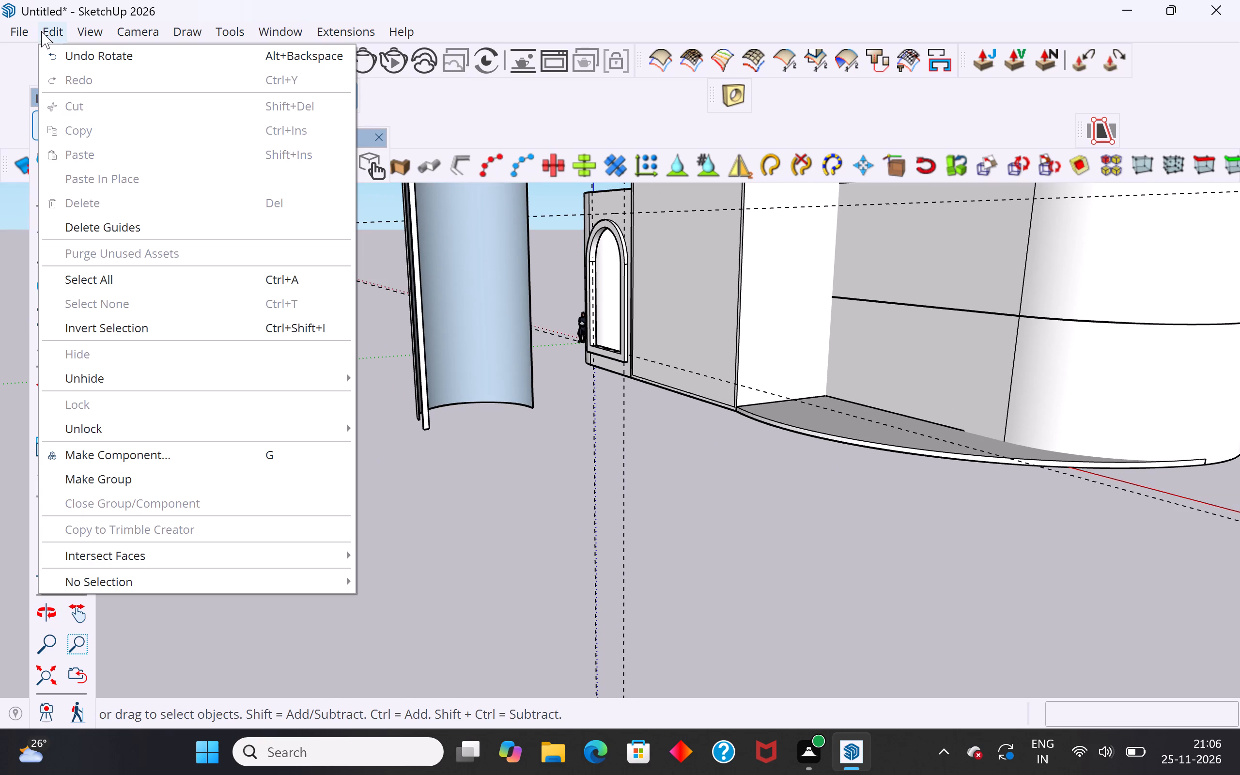
click(116, 227)
Copy the rotated vertical strip 5" along the green axis from its bottom corner.
scroll(447, 380, up, 4)
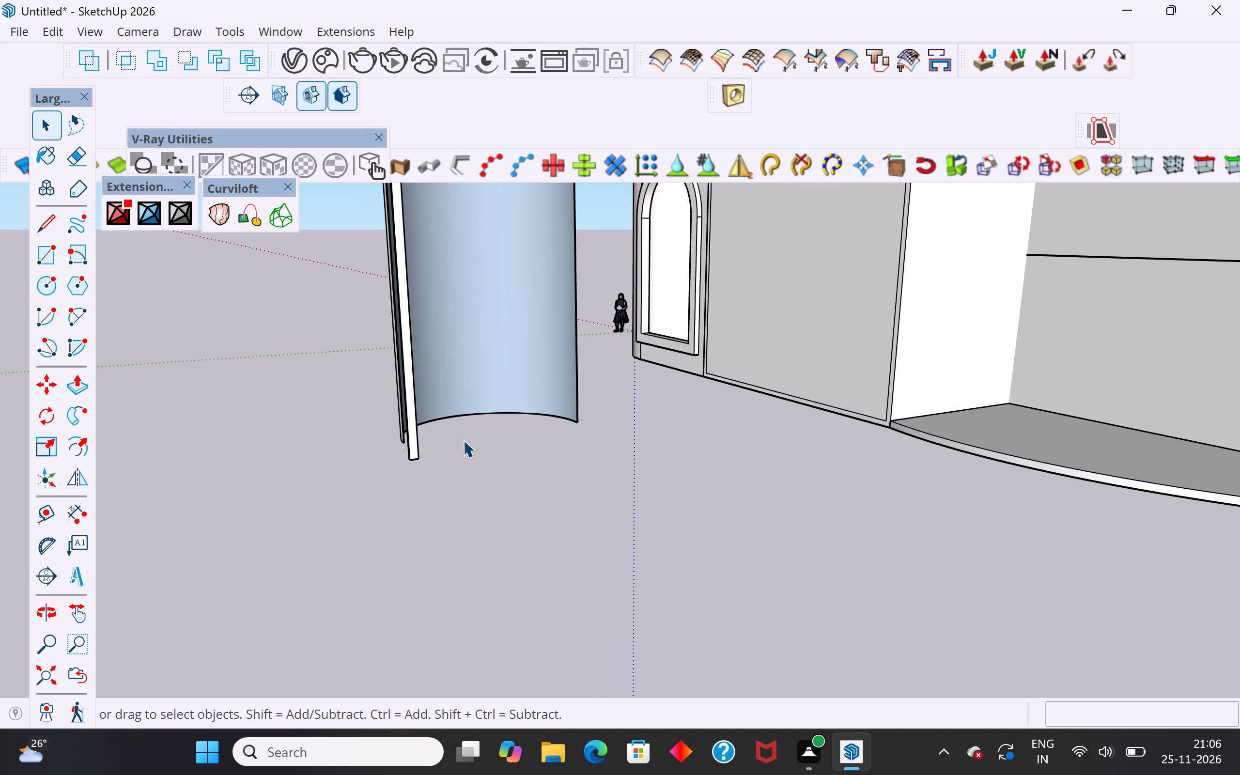
middle_drag(442, 455, 412, 479)
scroll(384, 467, up, 12)
click(379, 493)
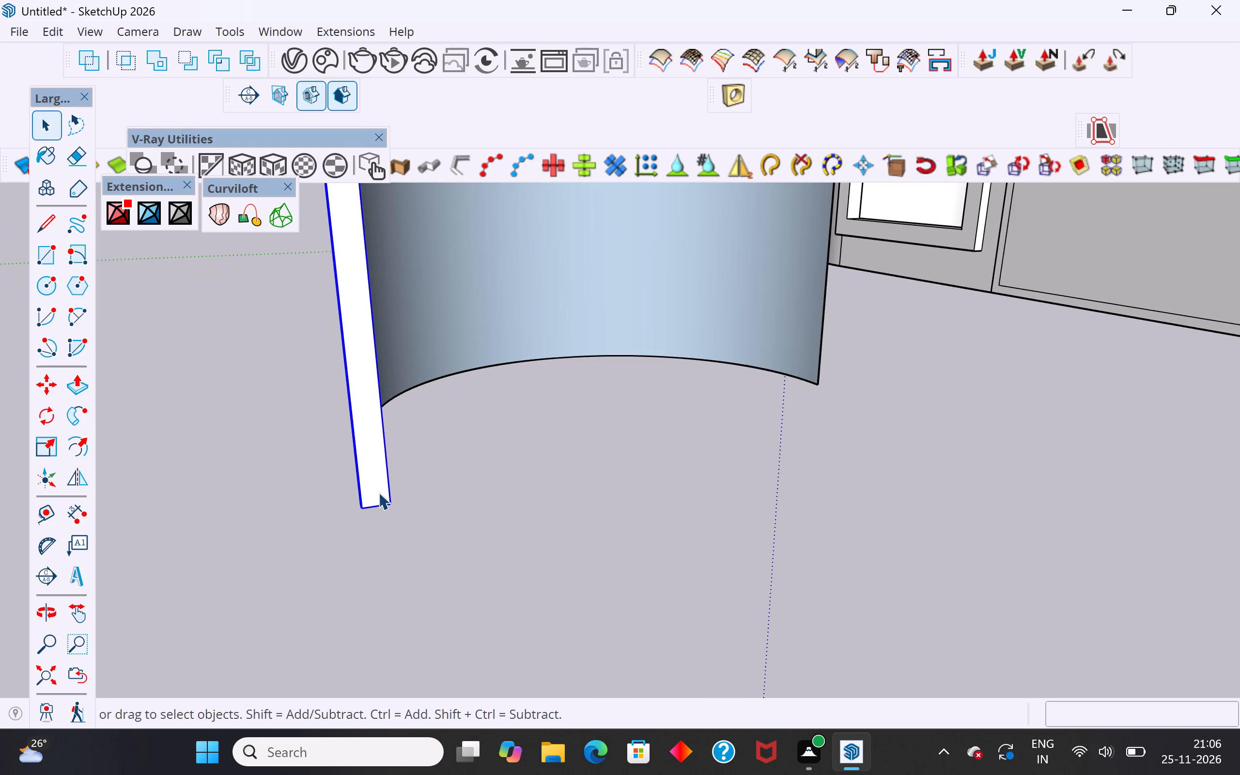
scroll(378, 492, up, 8)
key(m)
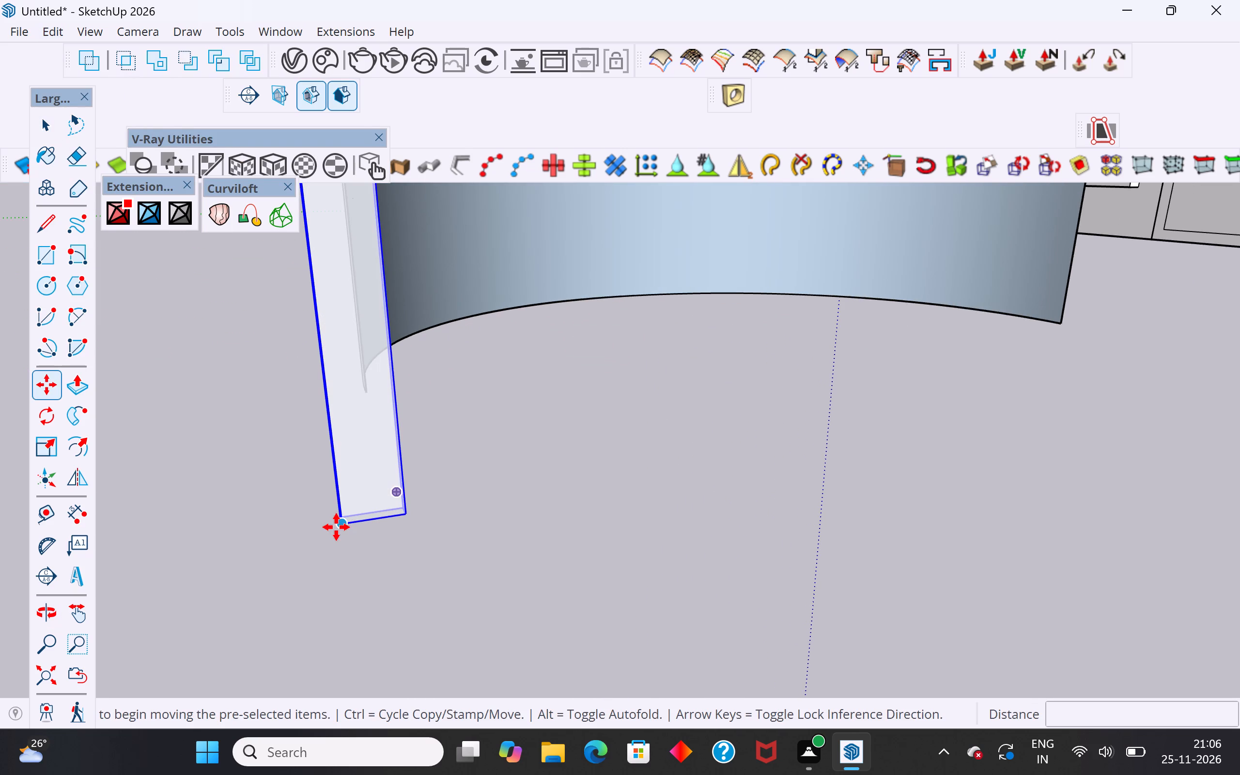
ctrl+click(336, 527)
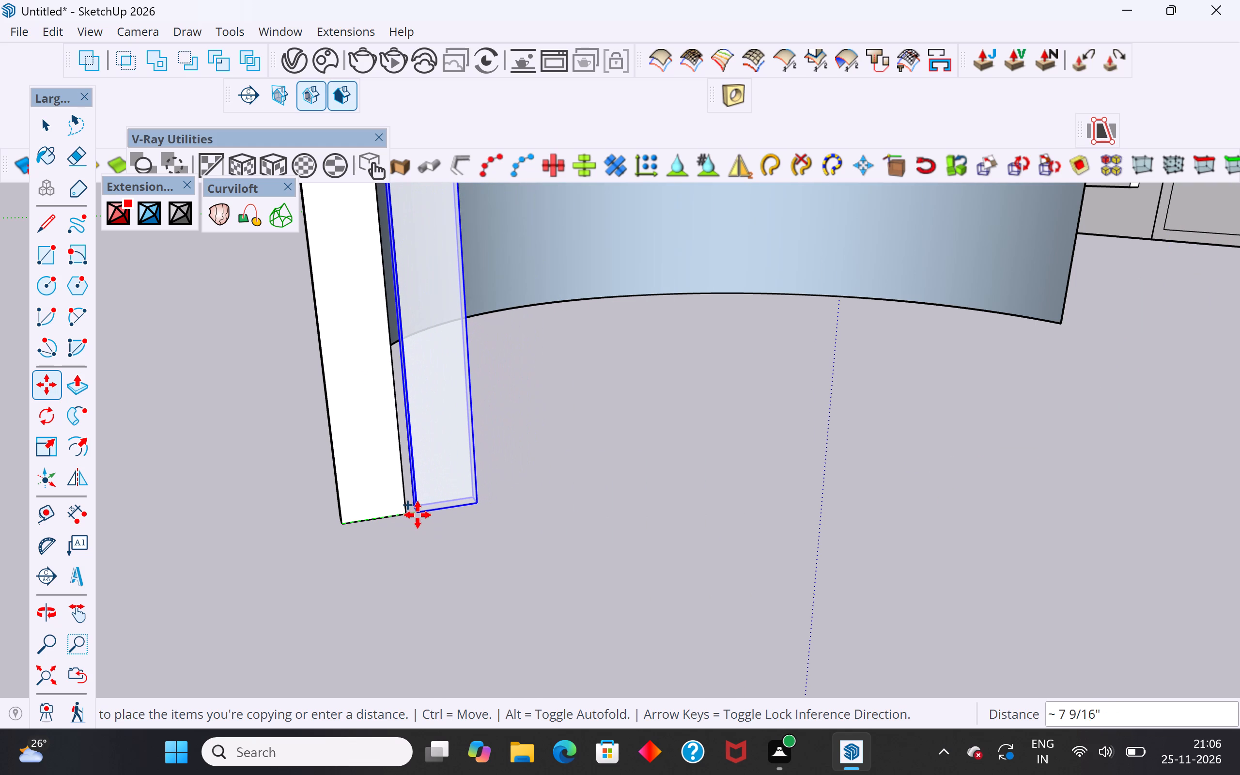
scroll(409, 512, up, 1)
scroll(409, 512, down, 1)
scroll(409, 512, up, 5)
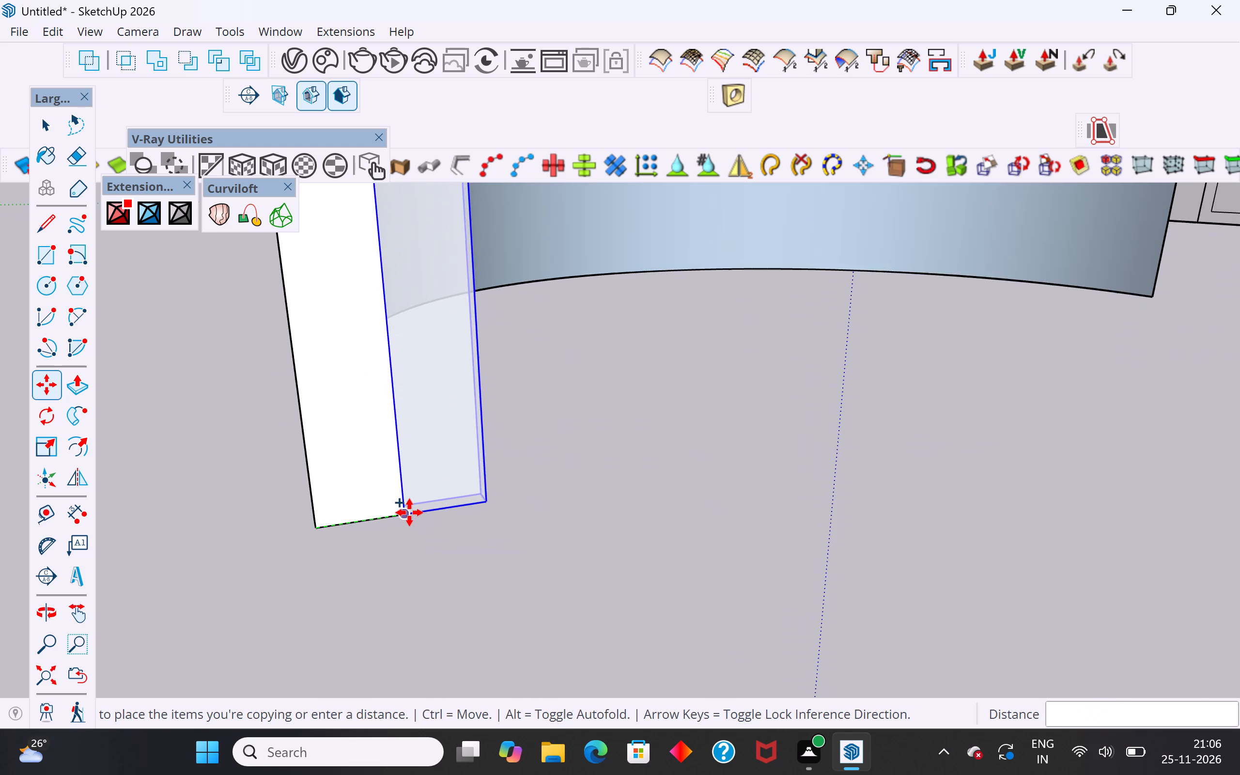
scroll(409, 512, up, 10)
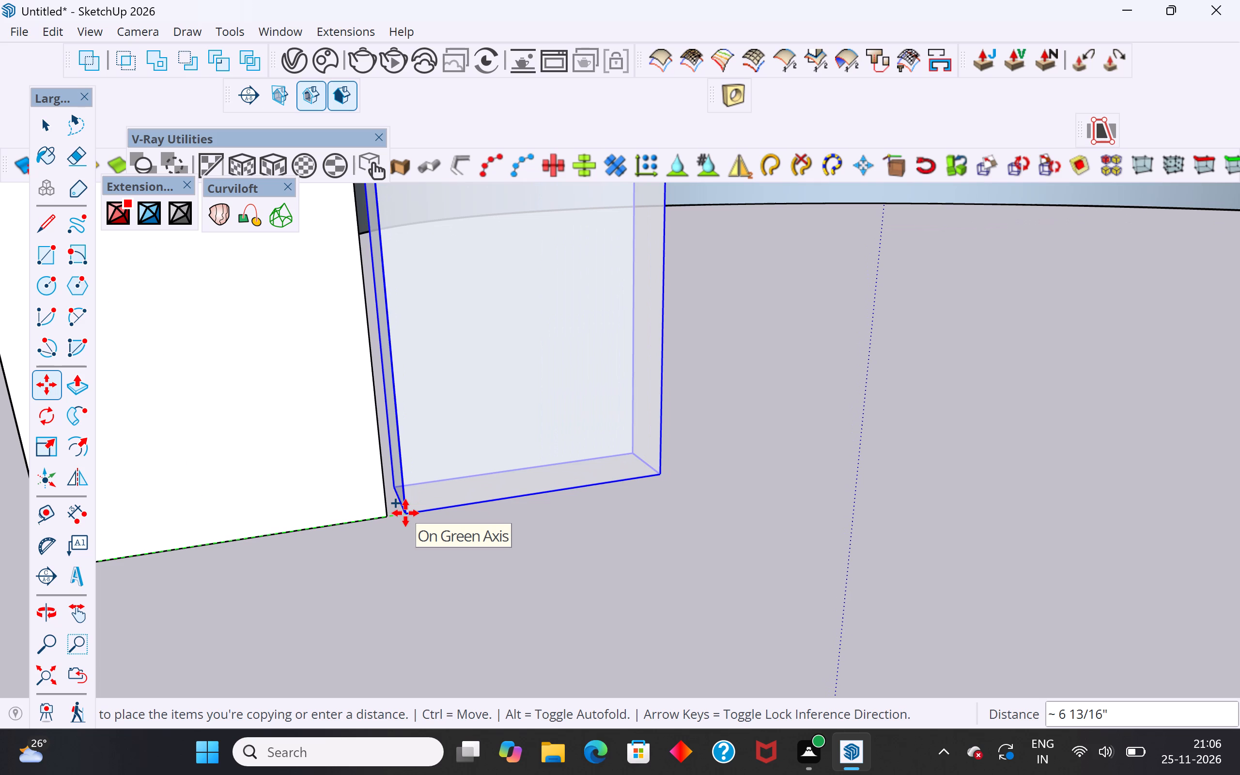
key(5)
key(shift+quotedbl)
key(Return)
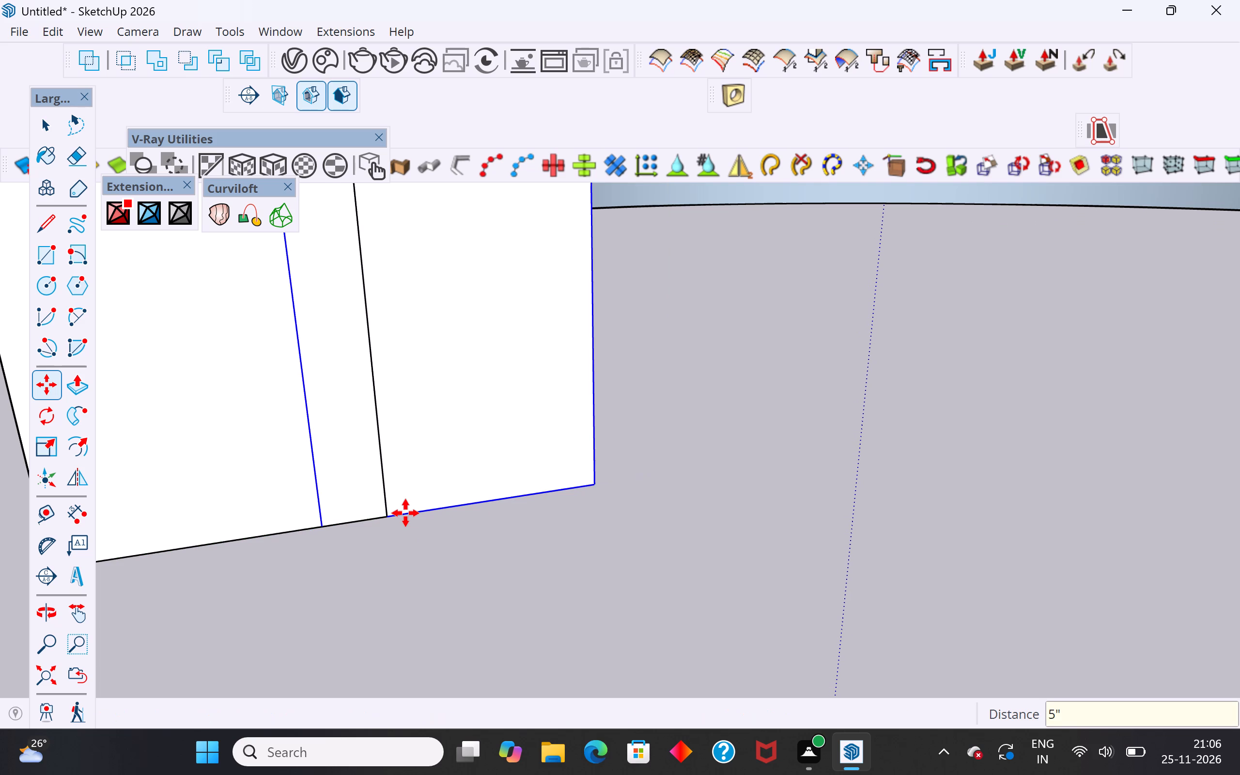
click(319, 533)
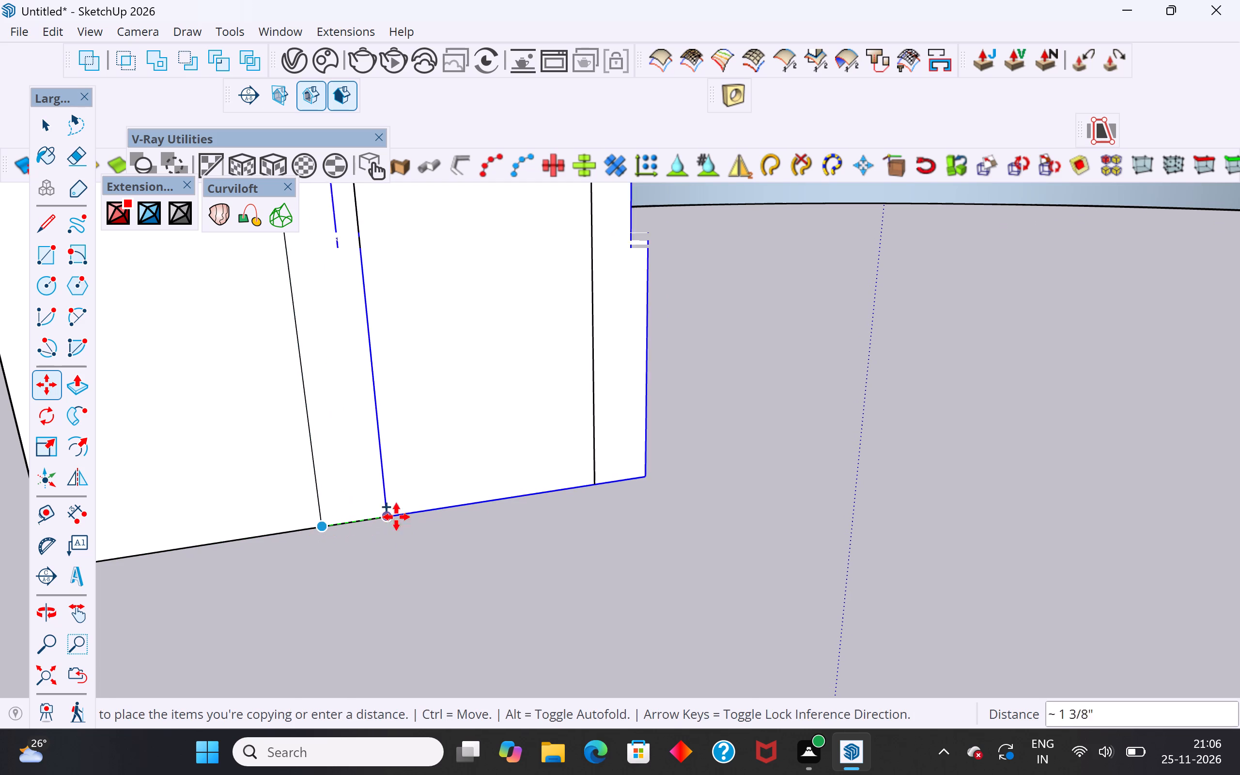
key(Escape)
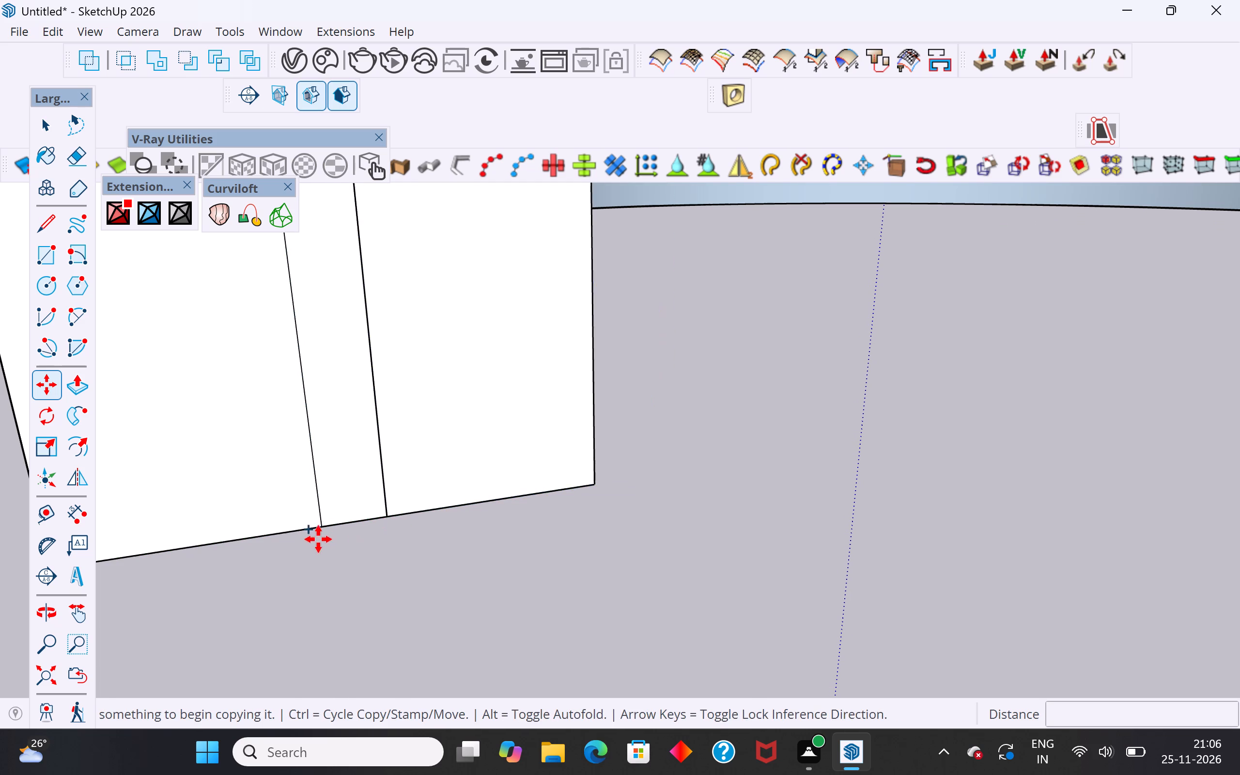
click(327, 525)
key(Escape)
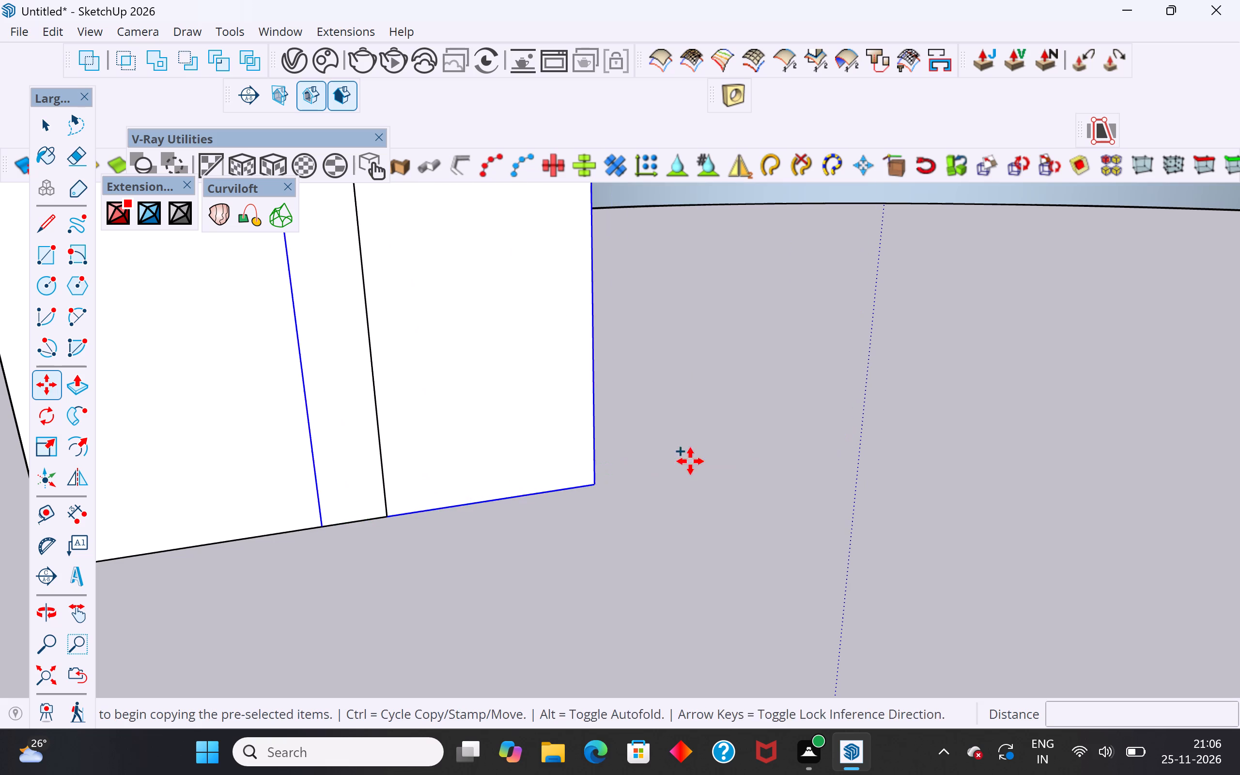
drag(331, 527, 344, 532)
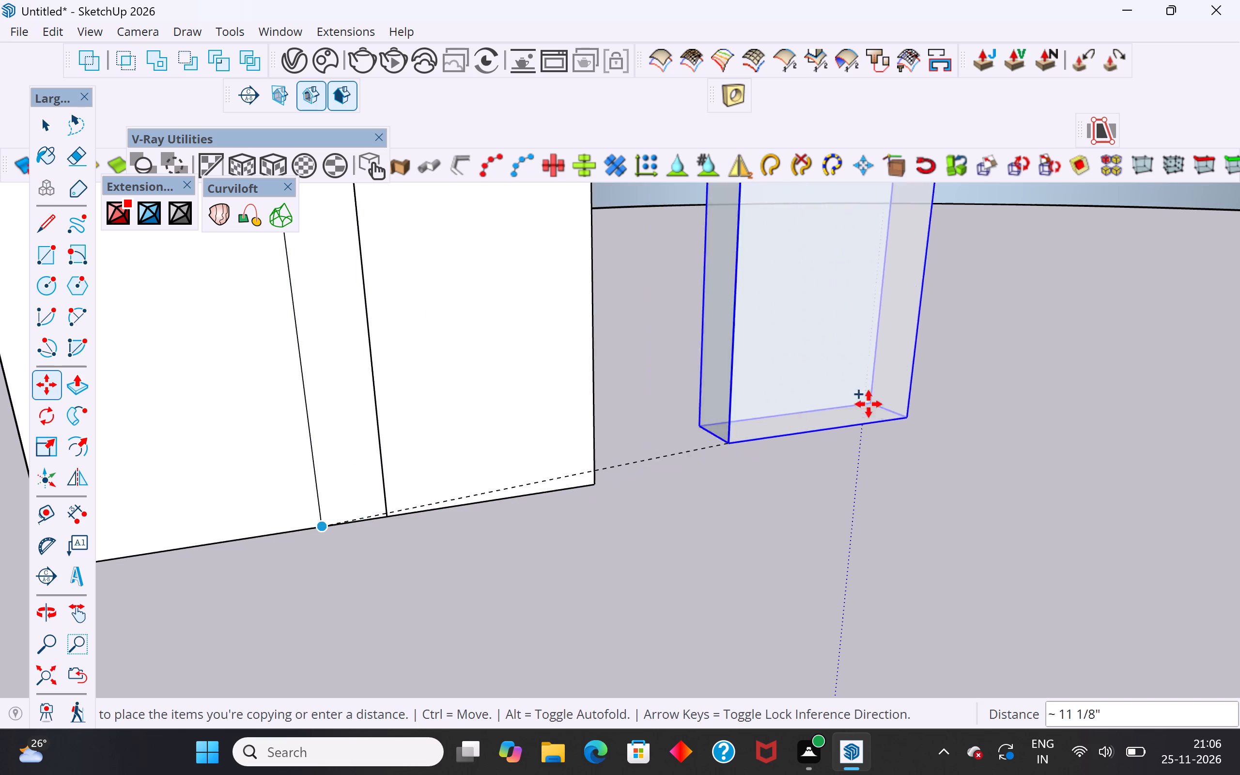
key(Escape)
Undo the 5" copy of the vertical strip.
key(ctrl+z)
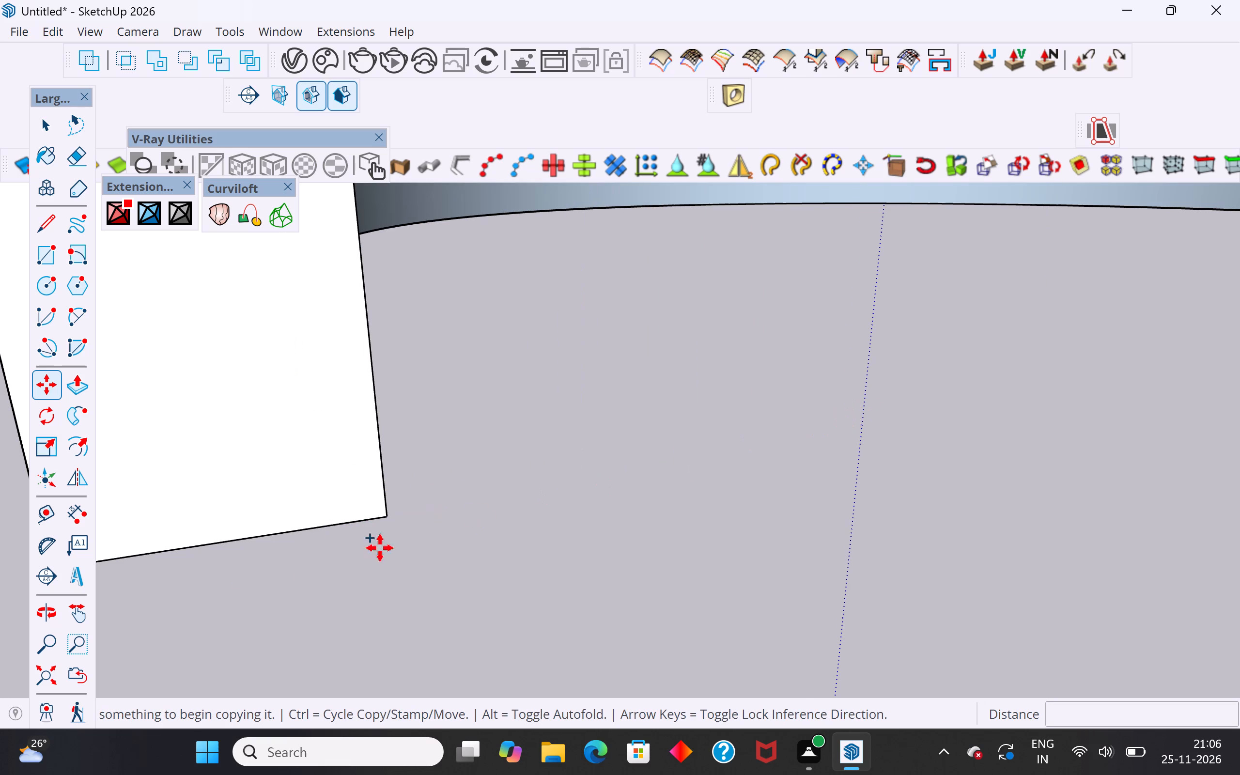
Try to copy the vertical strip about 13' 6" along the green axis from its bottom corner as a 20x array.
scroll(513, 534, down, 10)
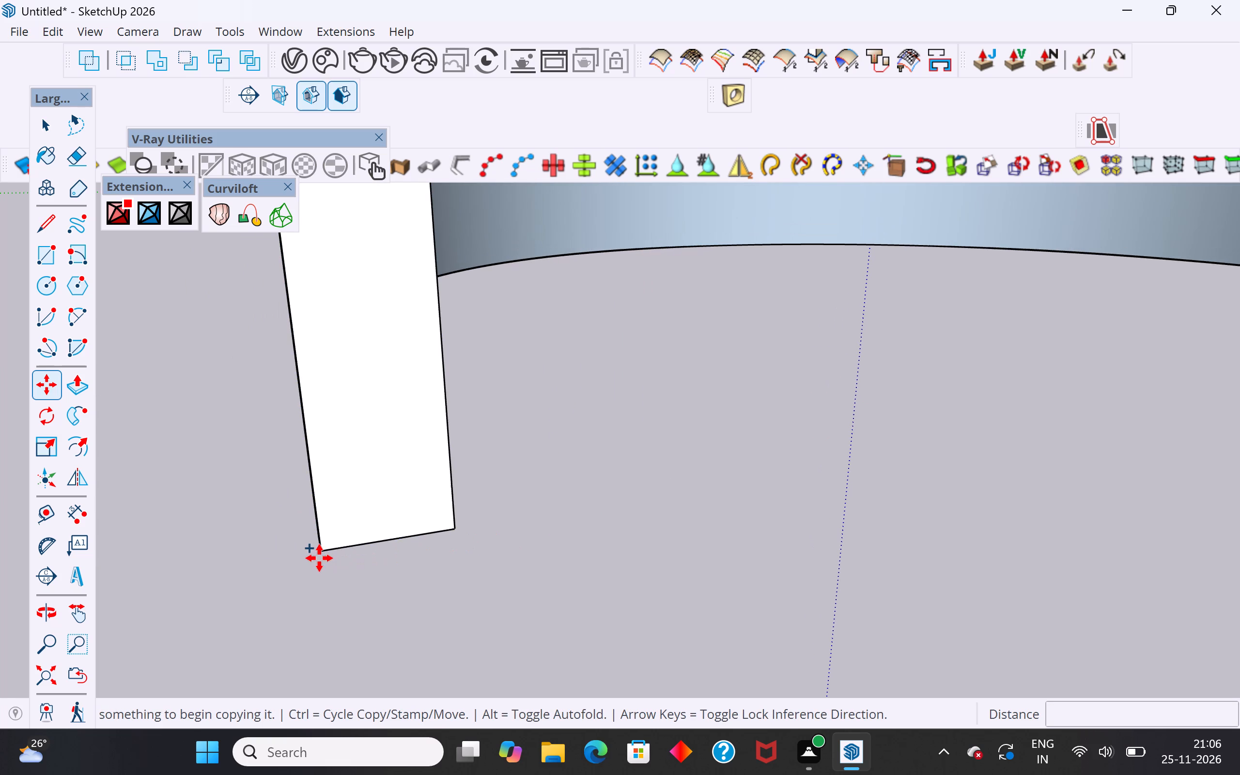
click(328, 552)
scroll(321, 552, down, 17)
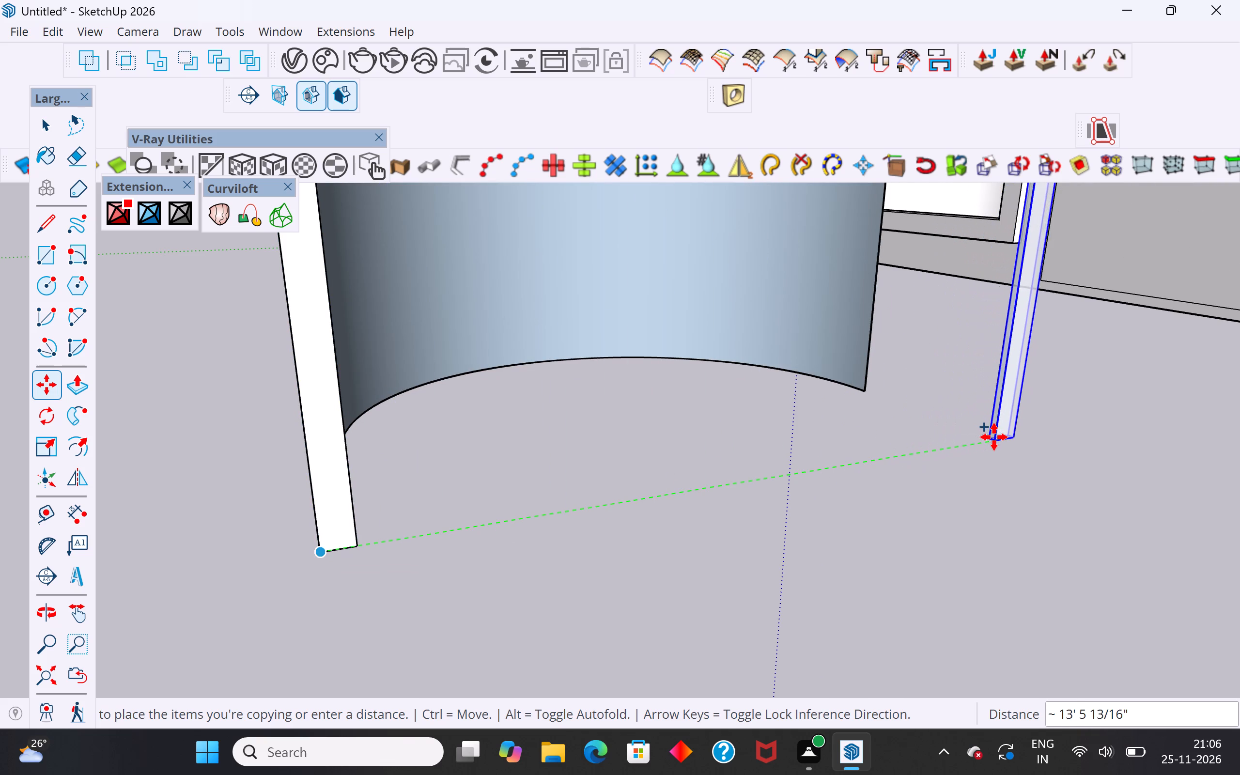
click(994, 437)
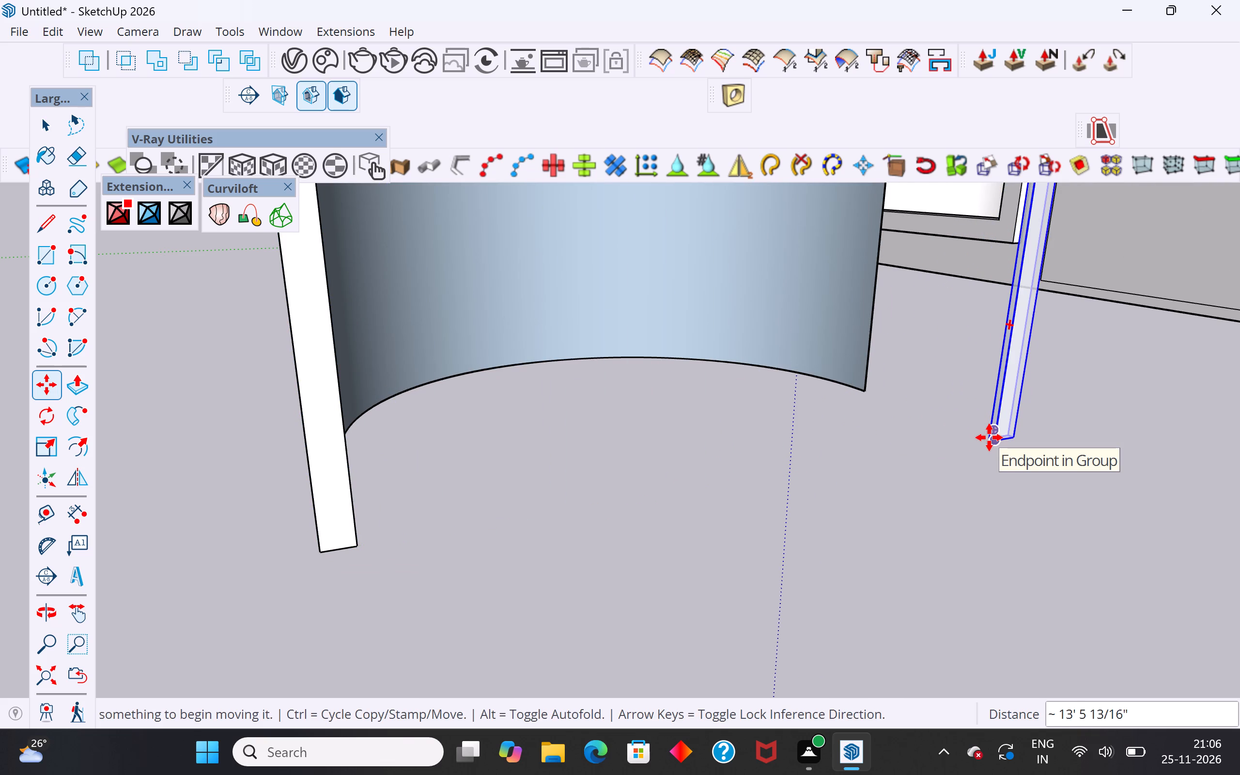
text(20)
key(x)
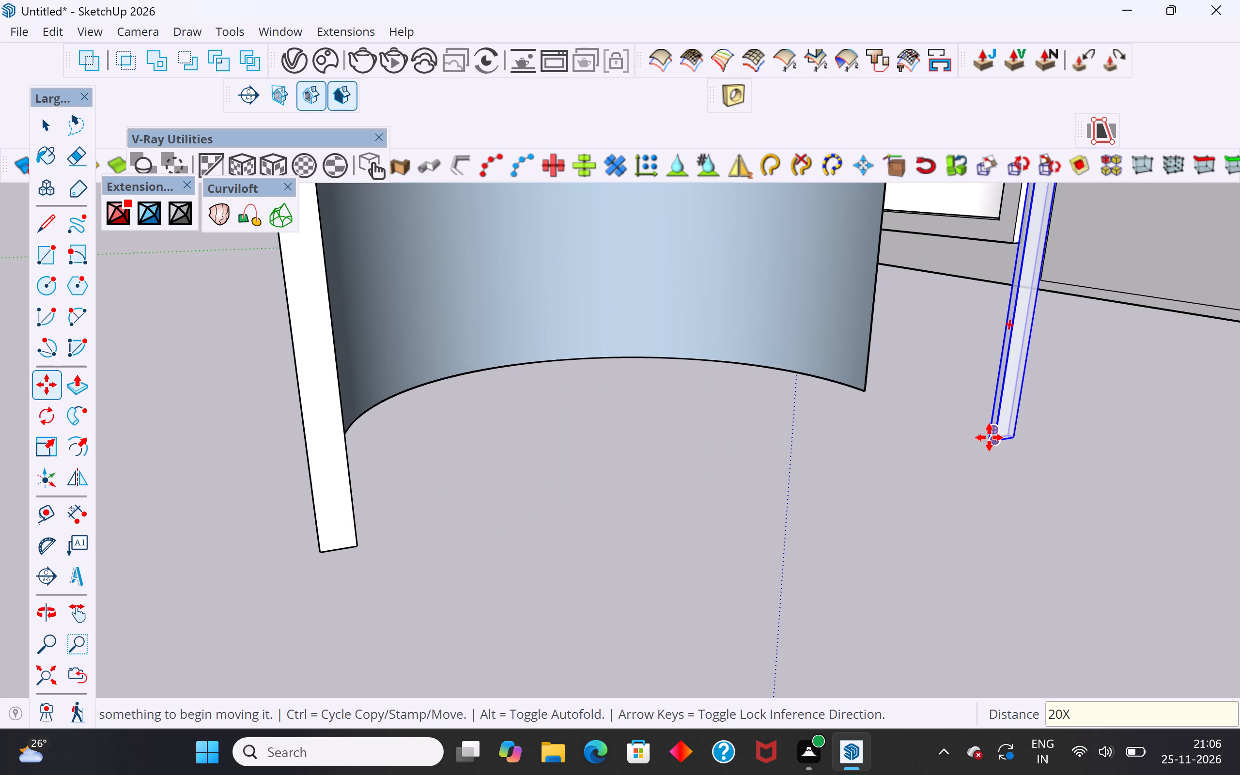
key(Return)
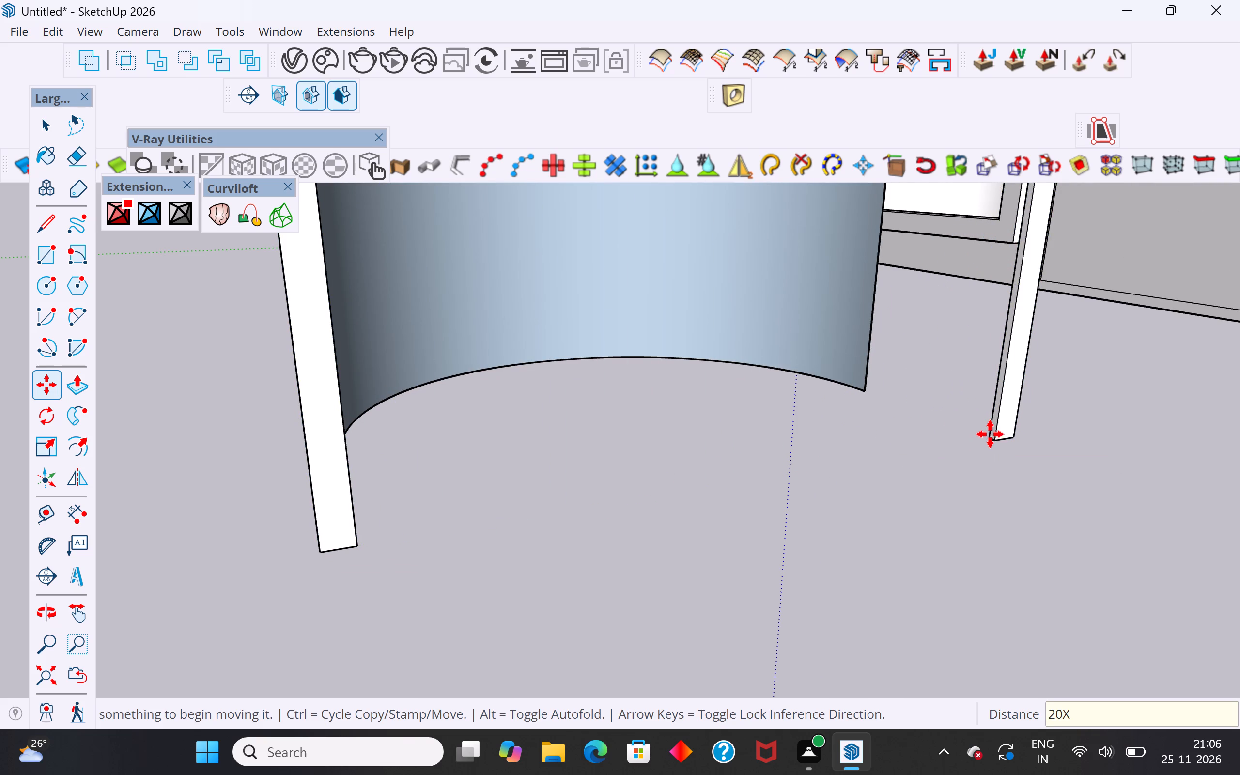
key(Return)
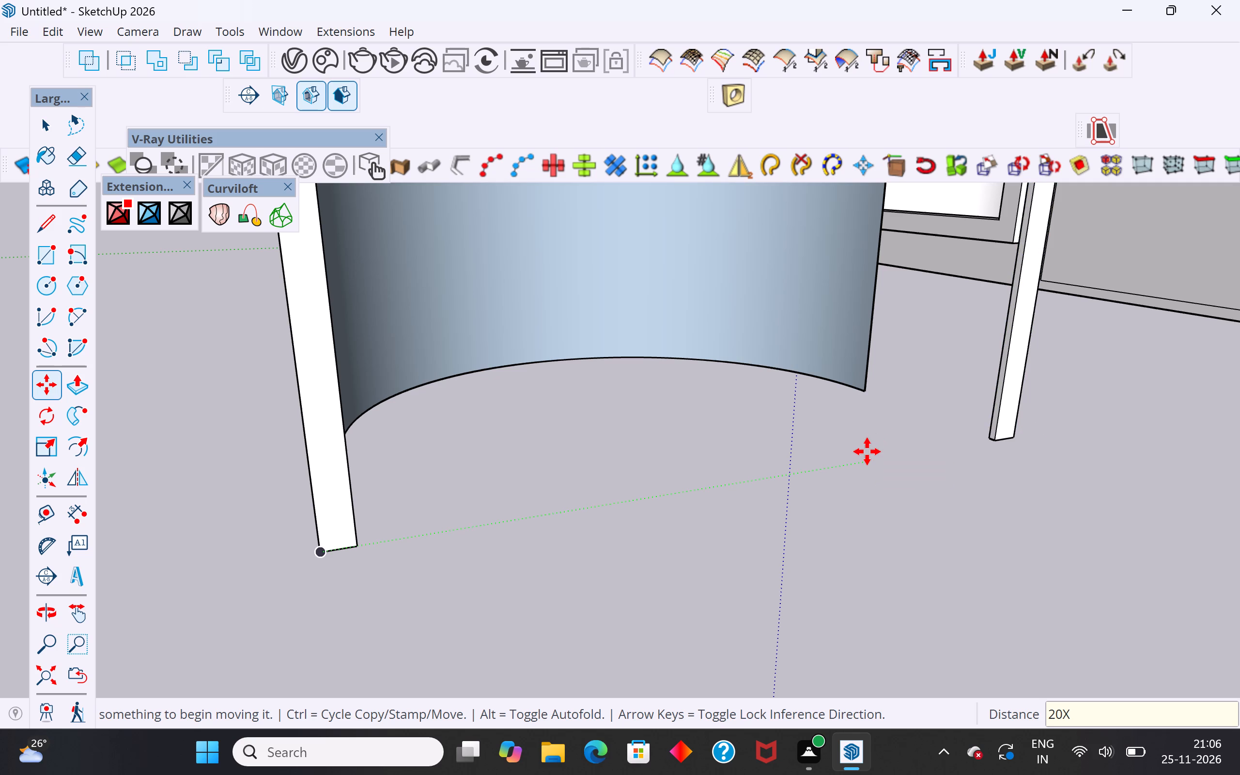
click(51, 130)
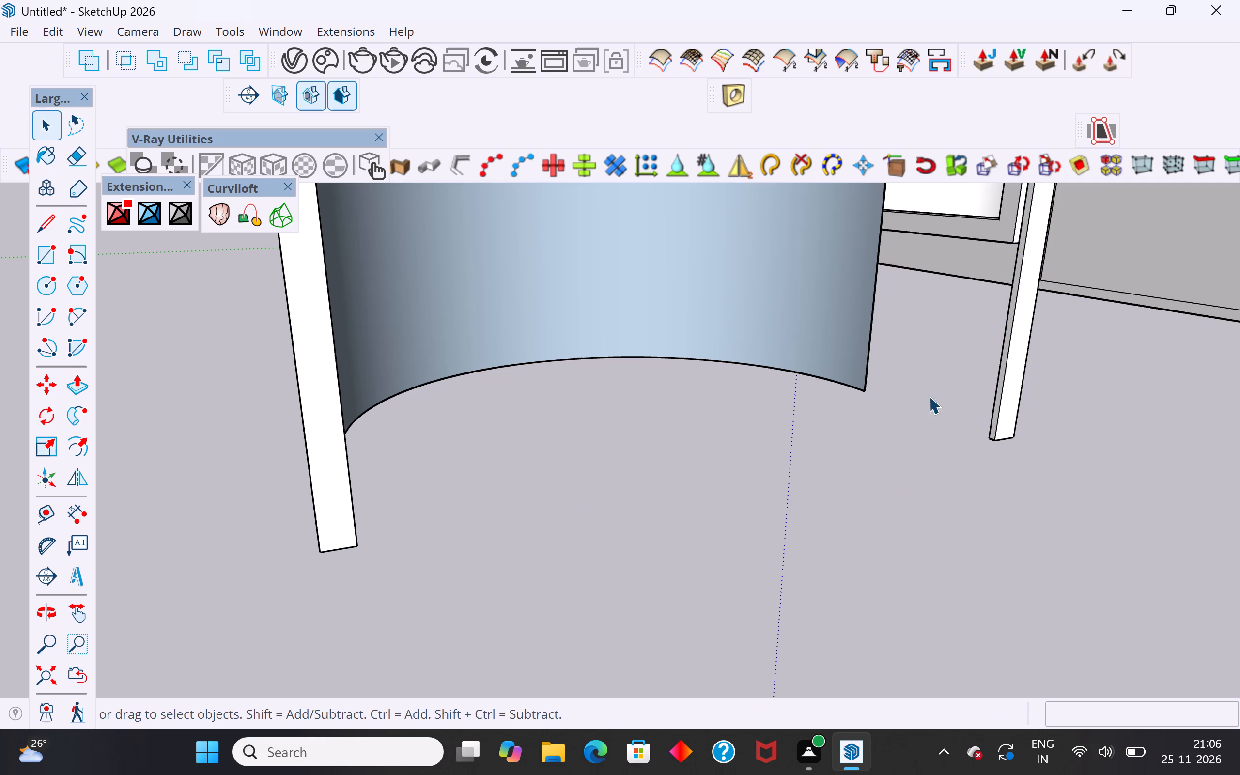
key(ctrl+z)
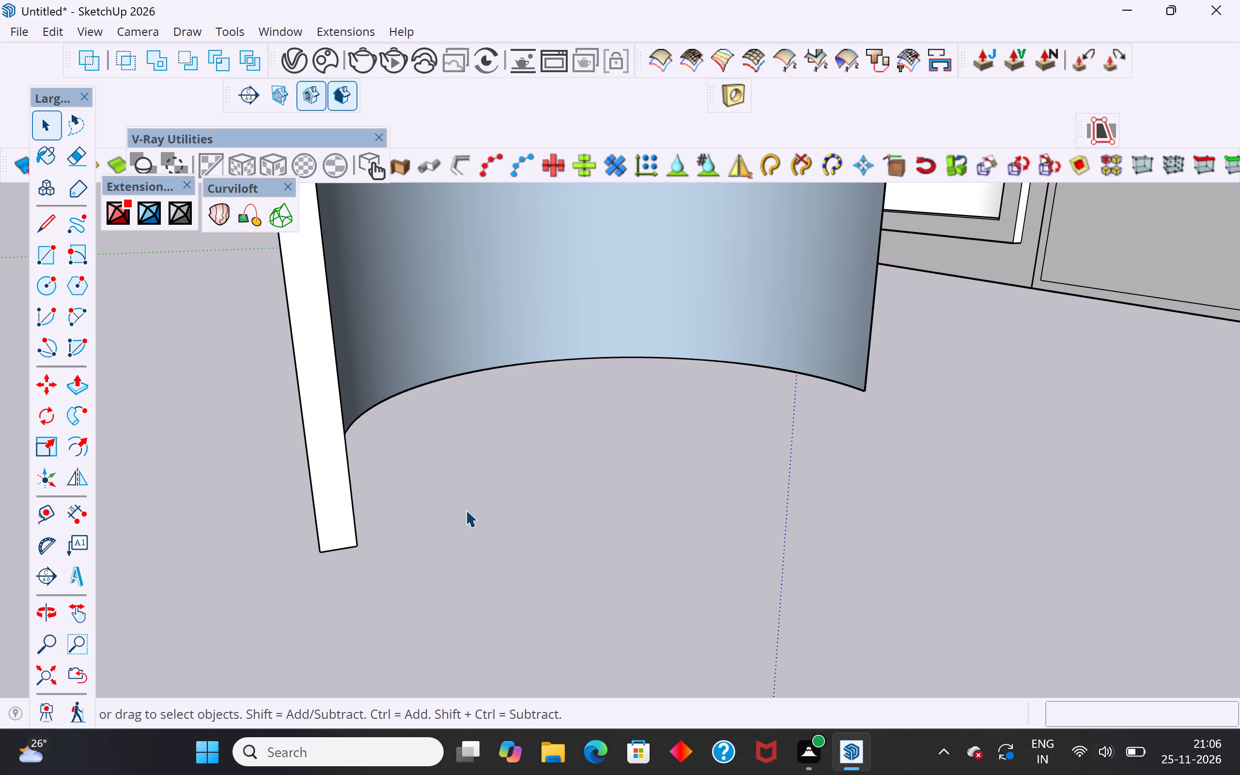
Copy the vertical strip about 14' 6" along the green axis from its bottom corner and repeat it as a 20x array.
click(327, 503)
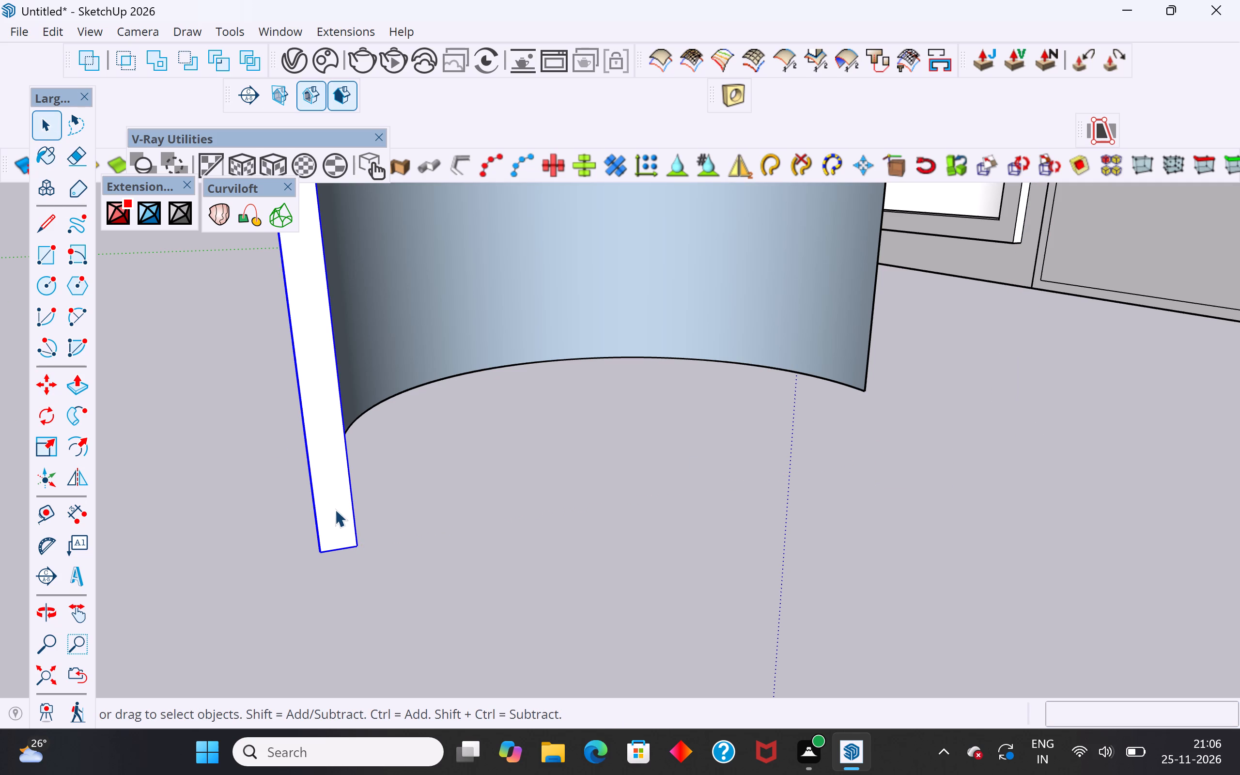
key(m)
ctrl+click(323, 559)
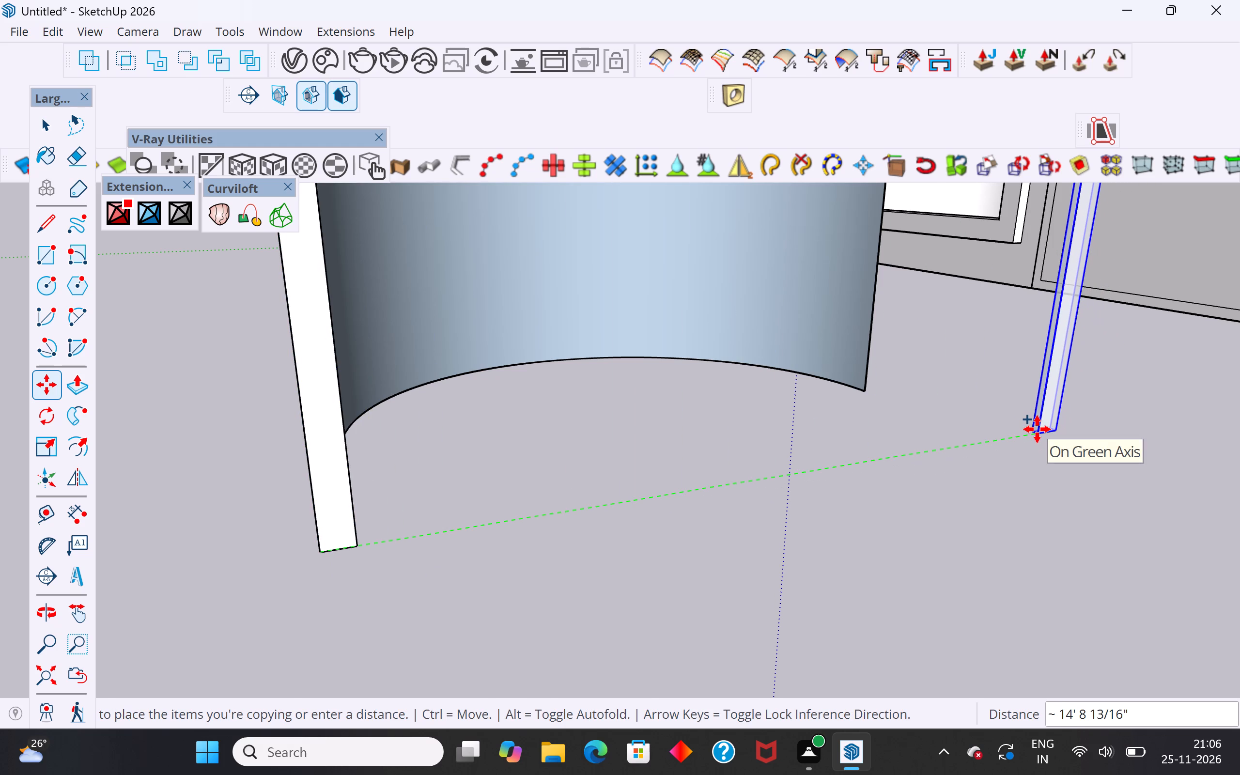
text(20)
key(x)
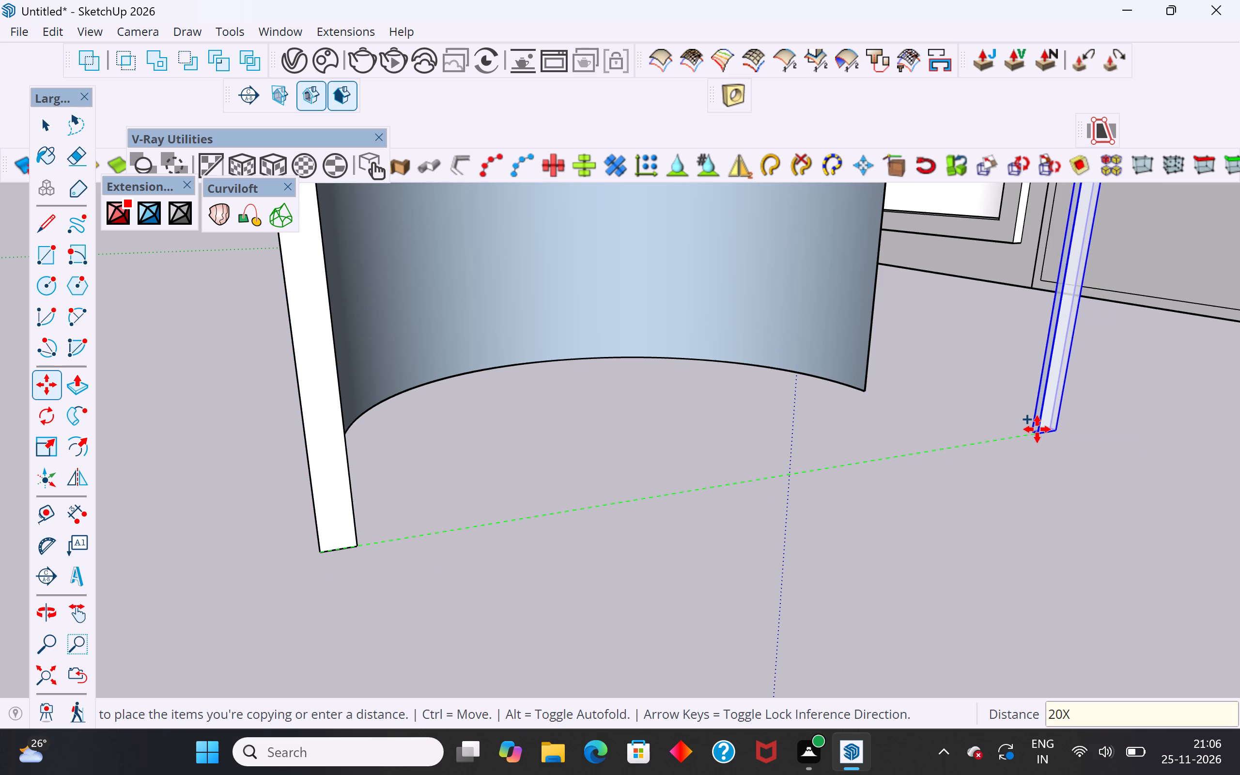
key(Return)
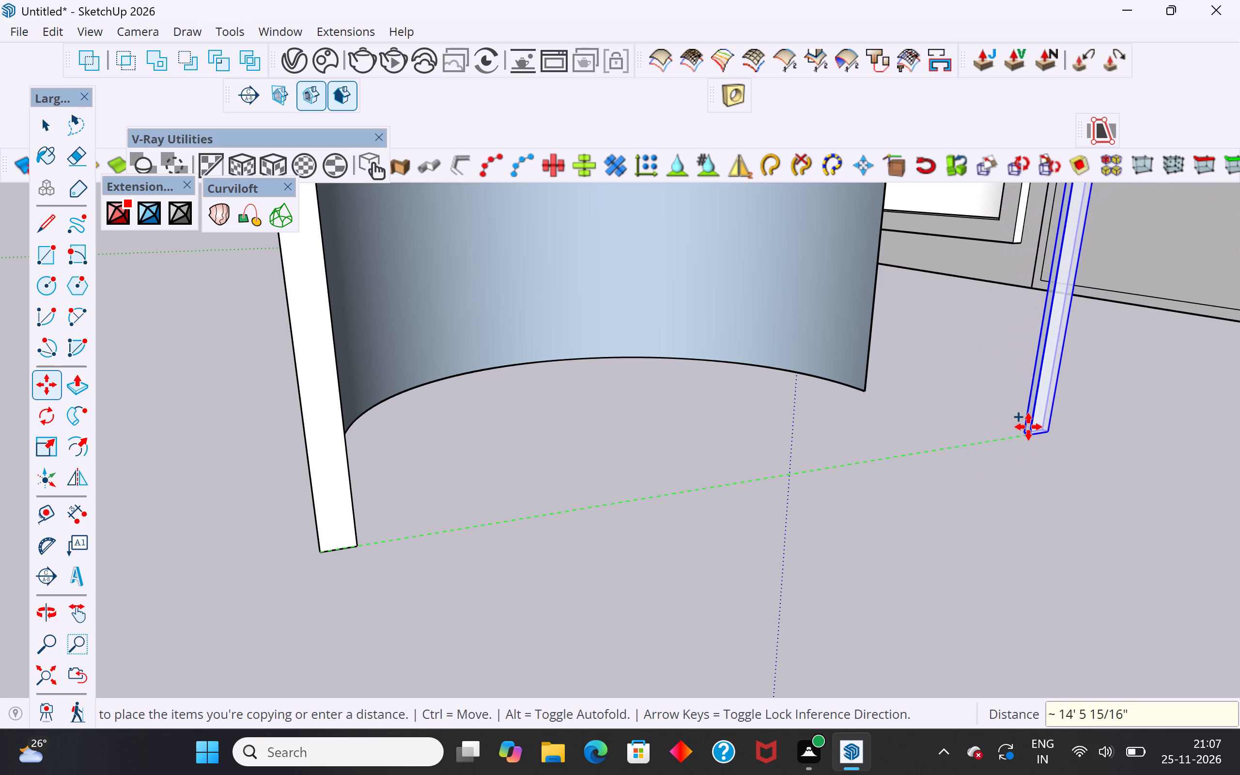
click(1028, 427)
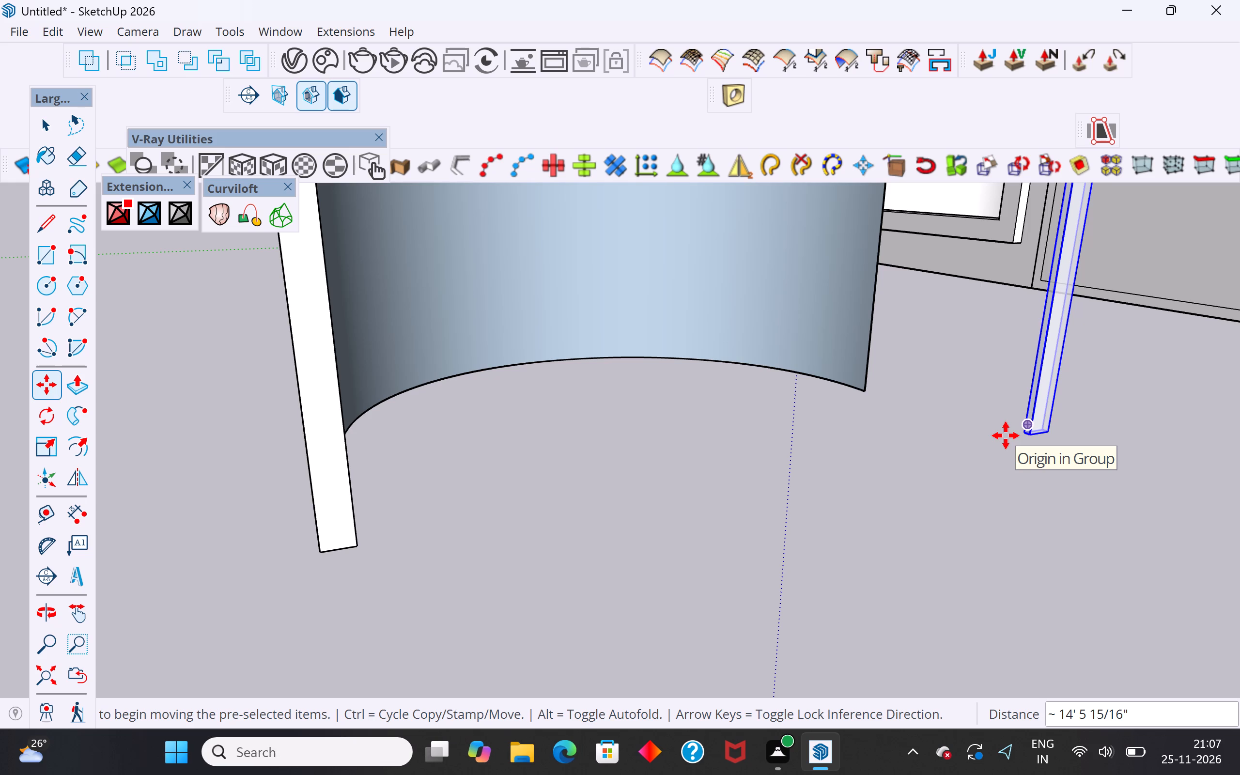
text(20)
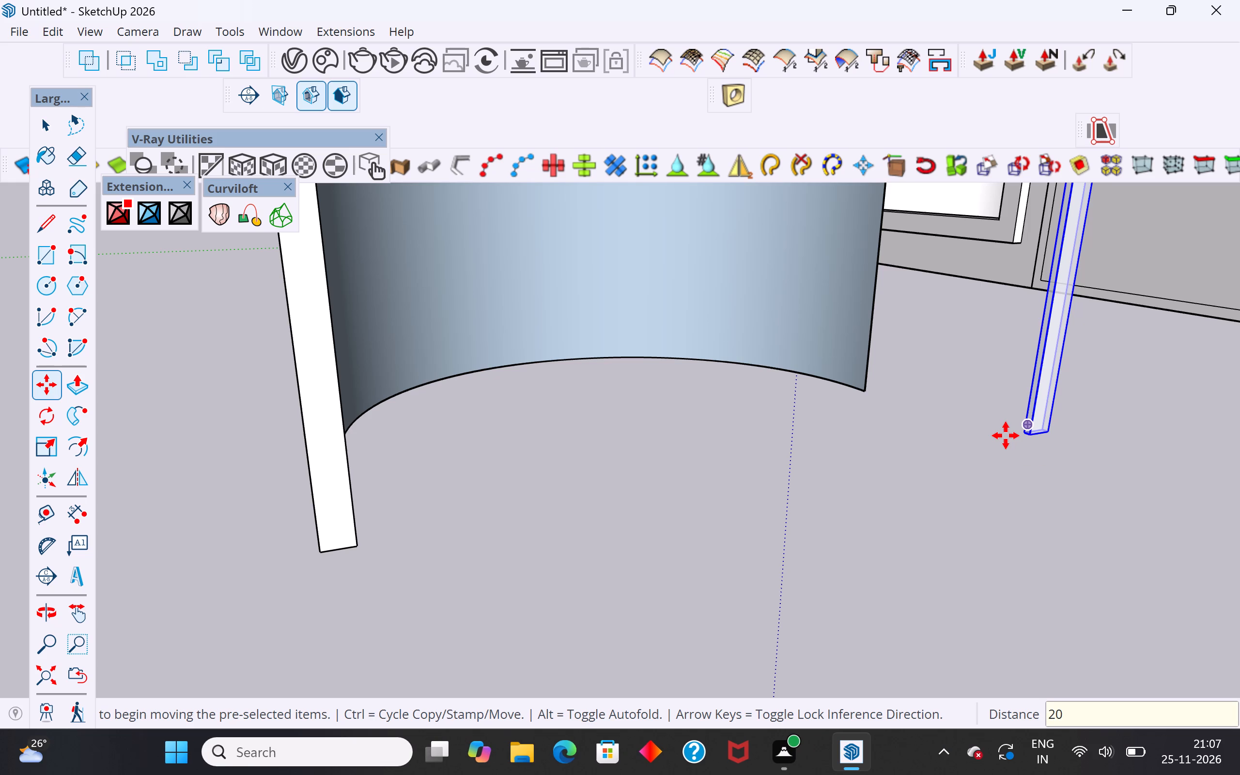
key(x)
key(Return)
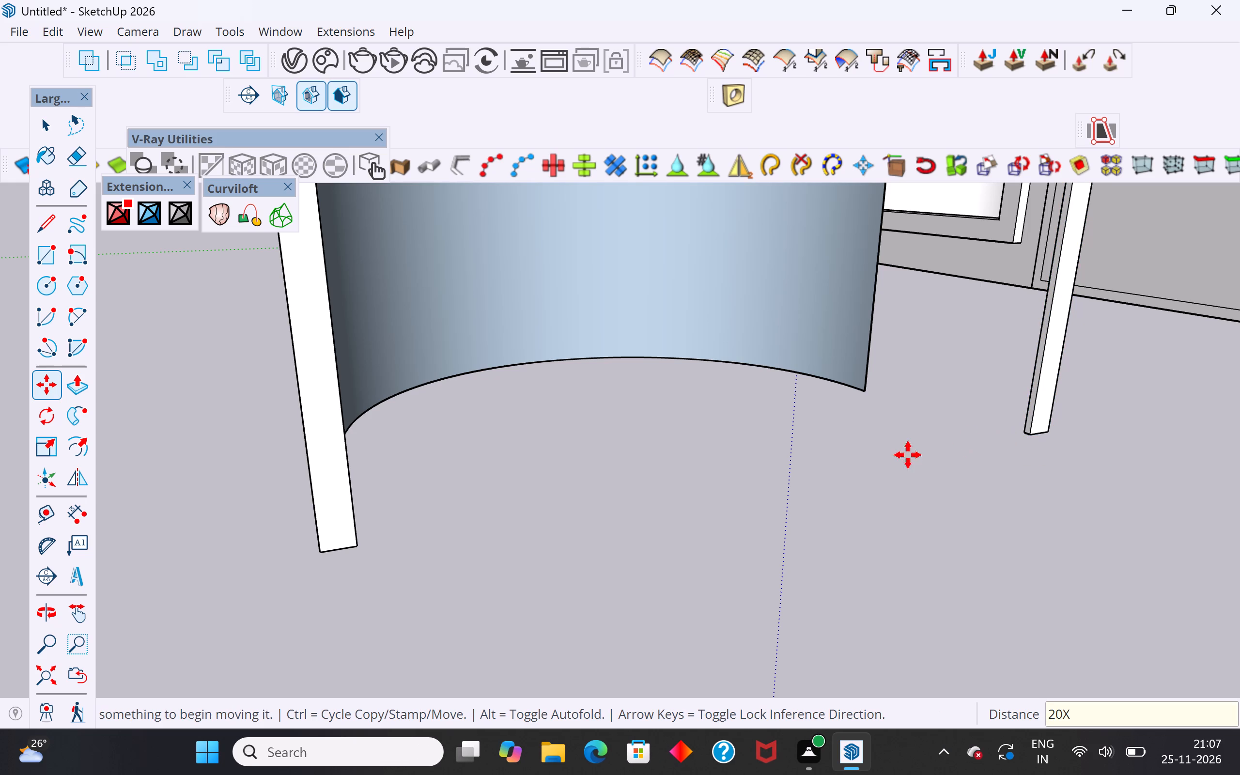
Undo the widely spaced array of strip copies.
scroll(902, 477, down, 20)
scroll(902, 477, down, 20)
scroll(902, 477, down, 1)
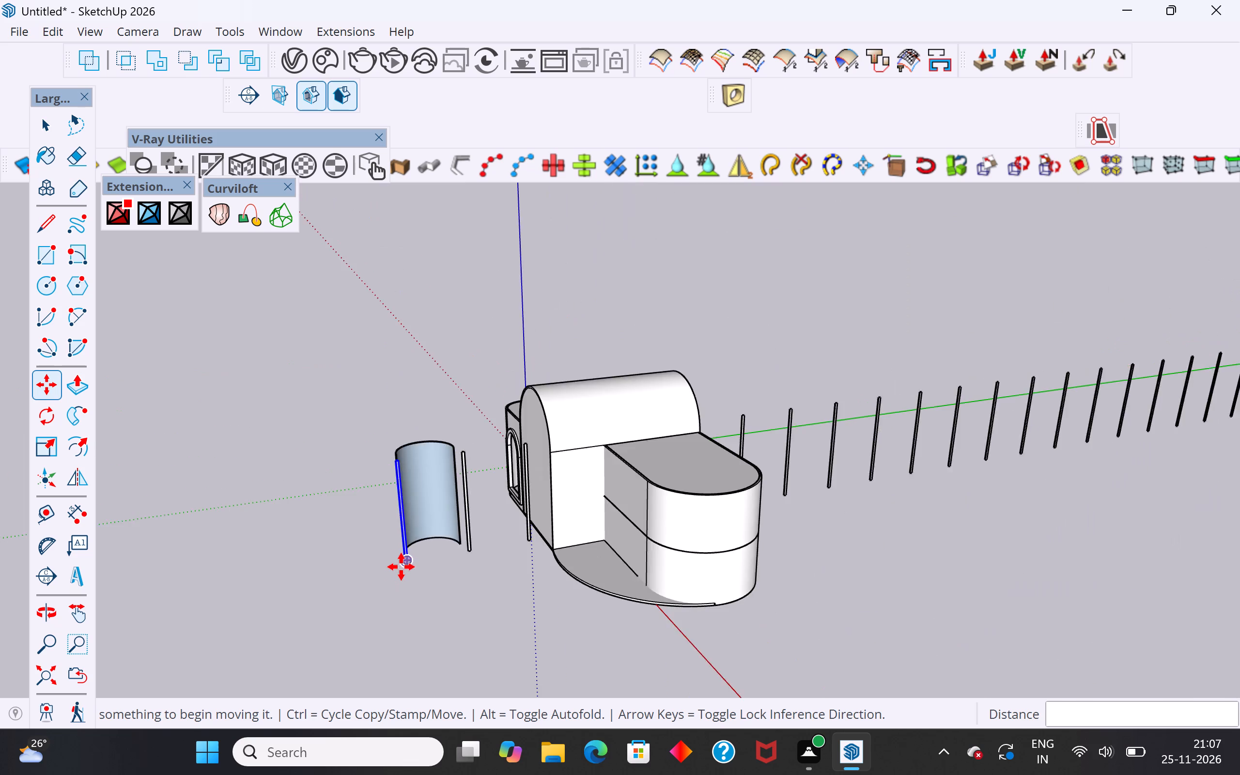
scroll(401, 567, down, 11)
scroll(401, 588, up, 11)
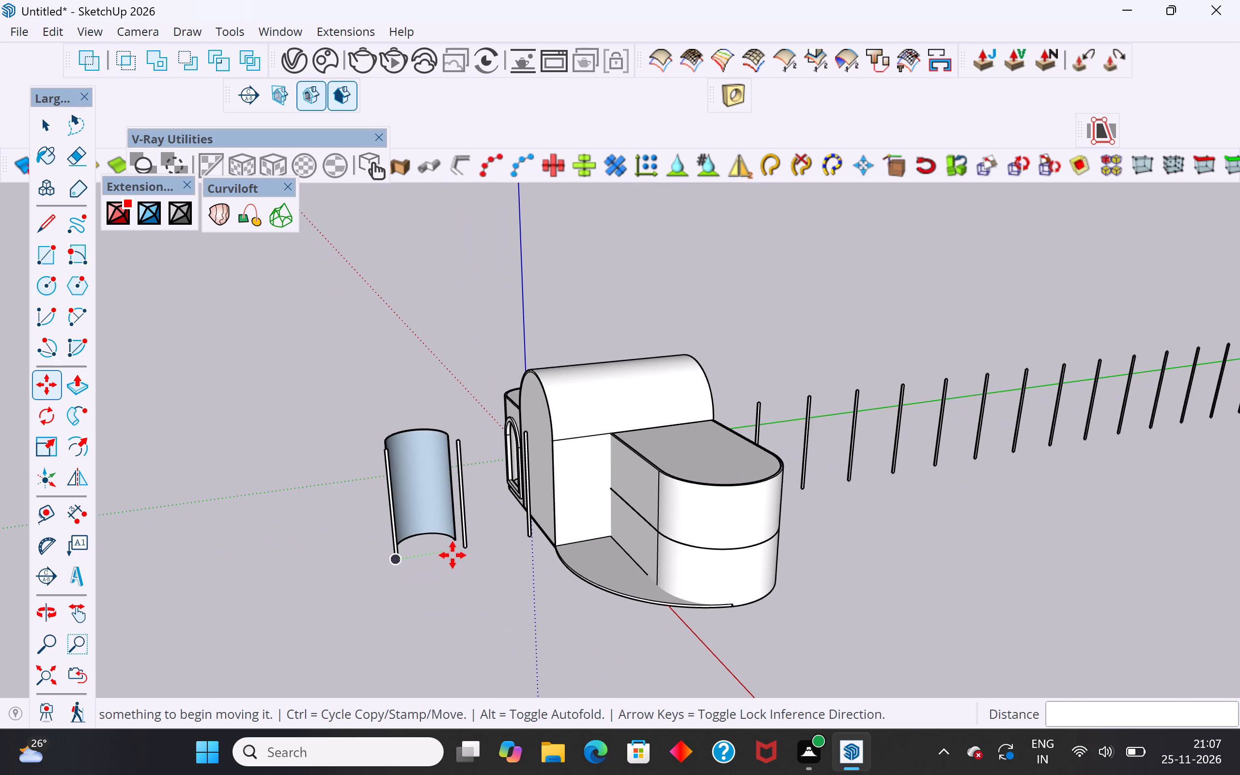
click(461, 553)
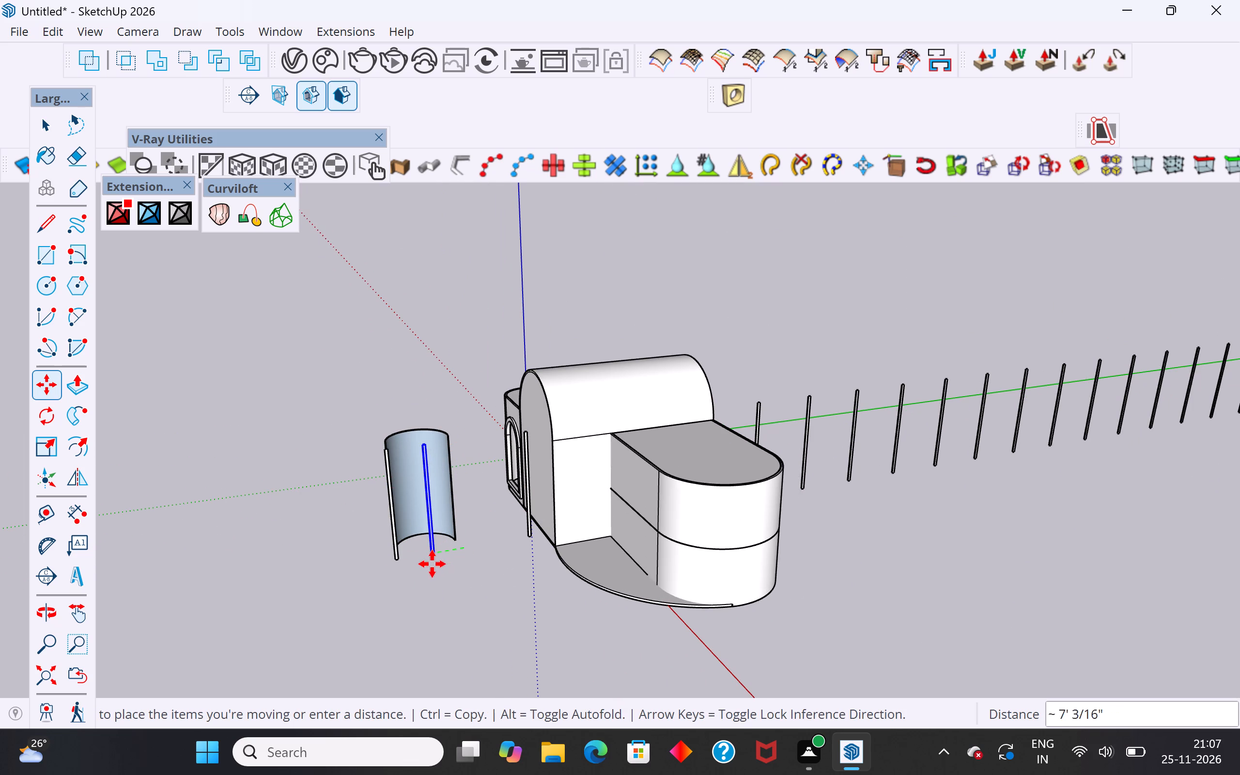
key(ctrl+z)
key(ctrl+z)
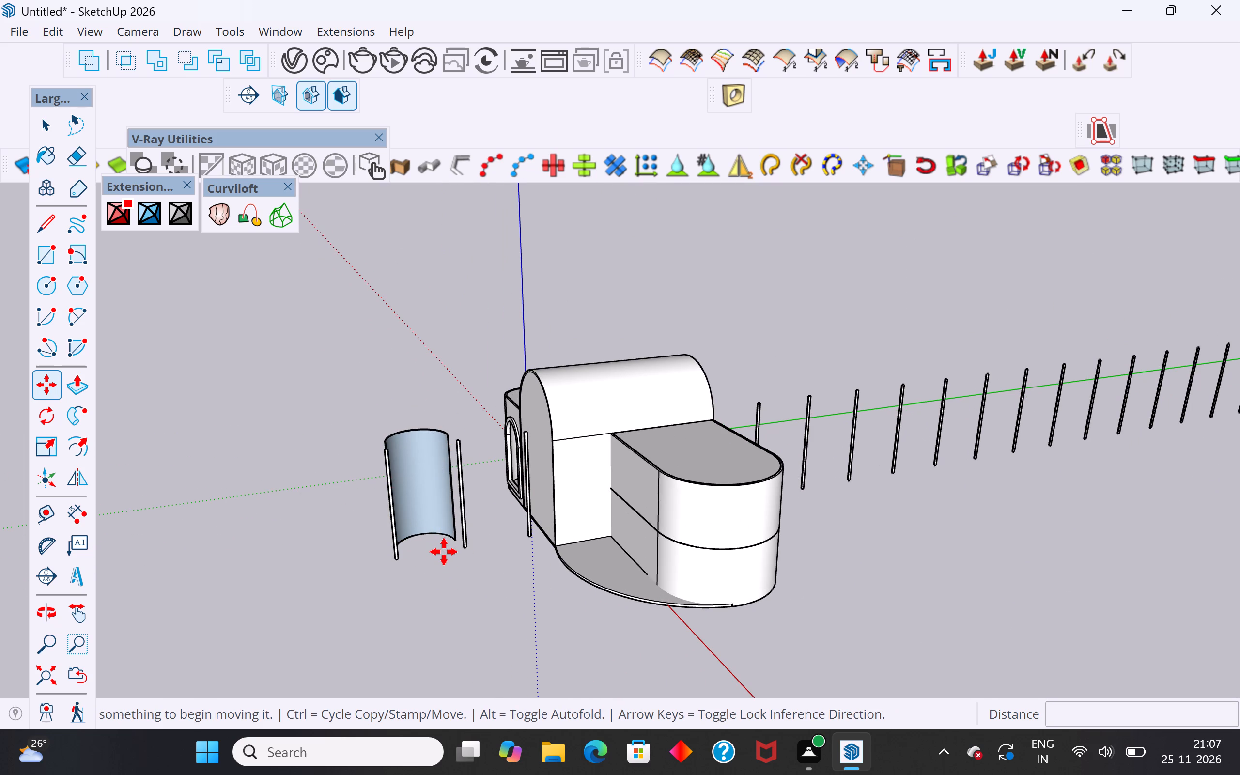
Copy the vertical strip about 7 1/8" along the green axis from its bottom corner and repeat it as a 20x array.
scroll(430, 535, up, 20)
scroll(430, 535, up, 2)
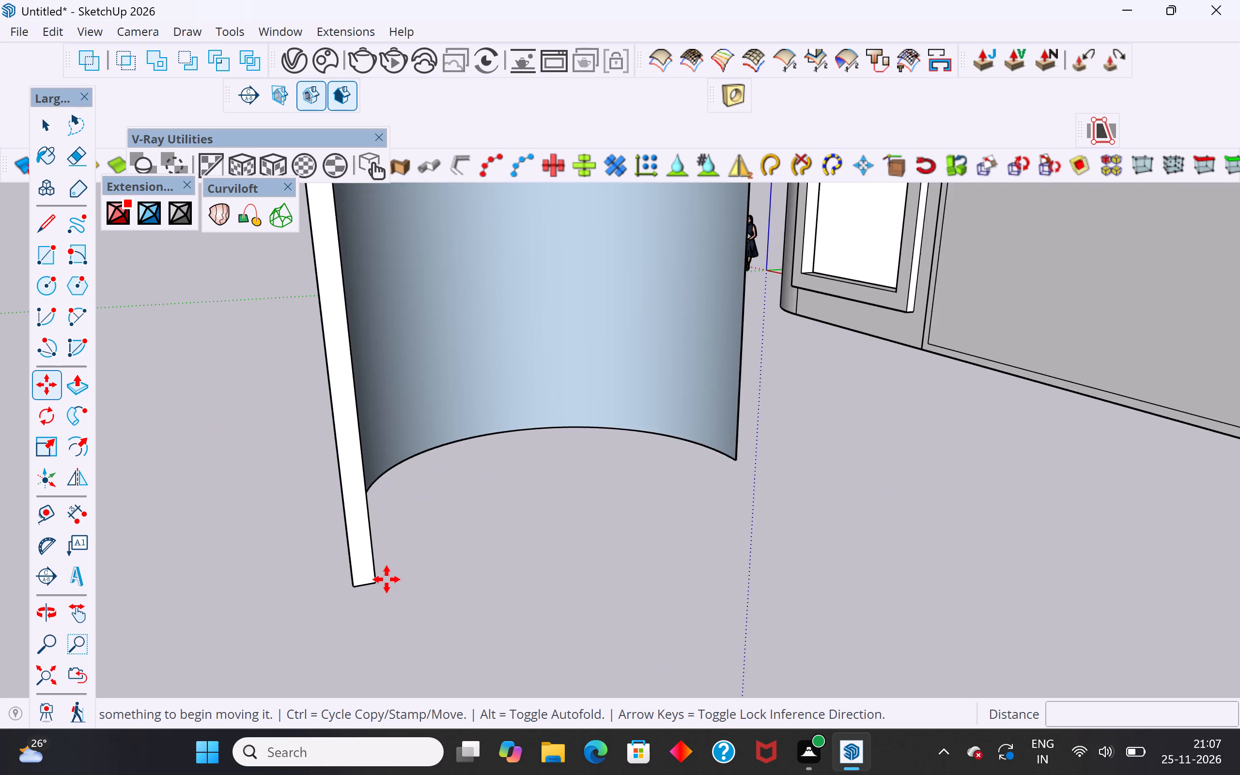
scroll(387, 579, up, 5)
click(374, 580)
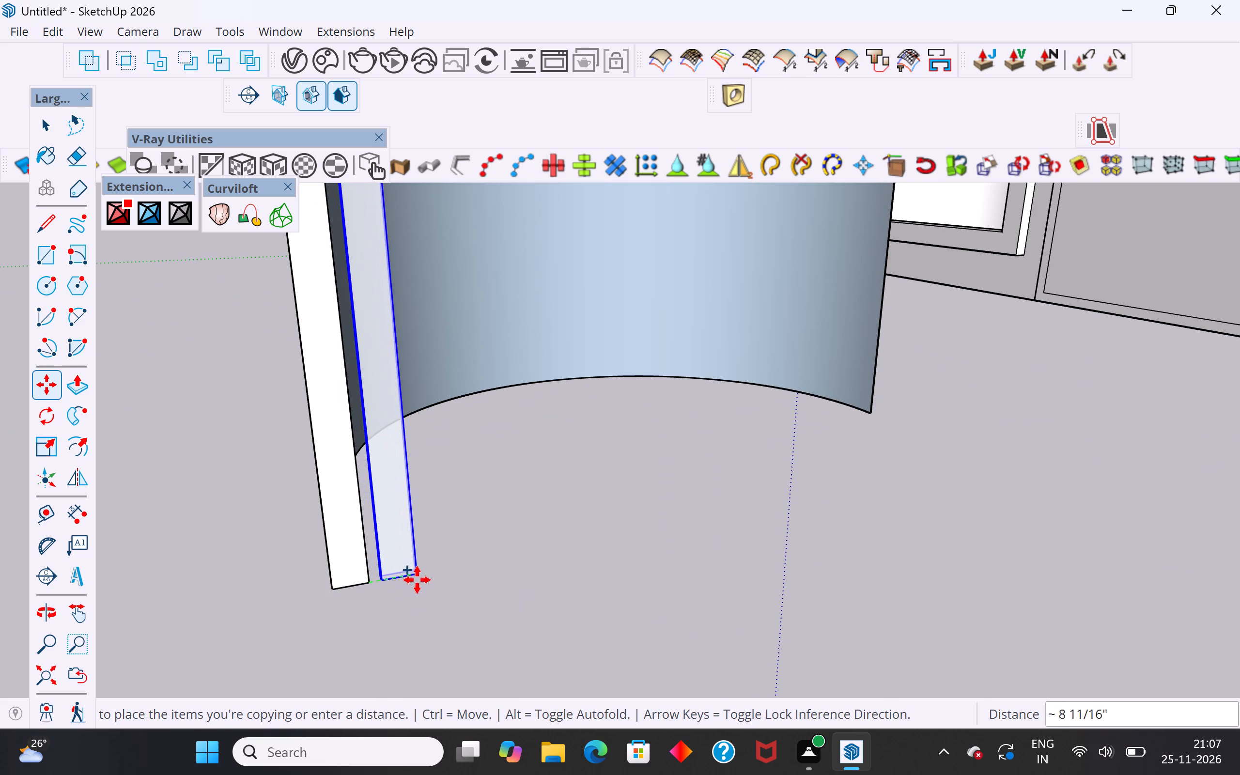
scroll(413, 577, up, 10)
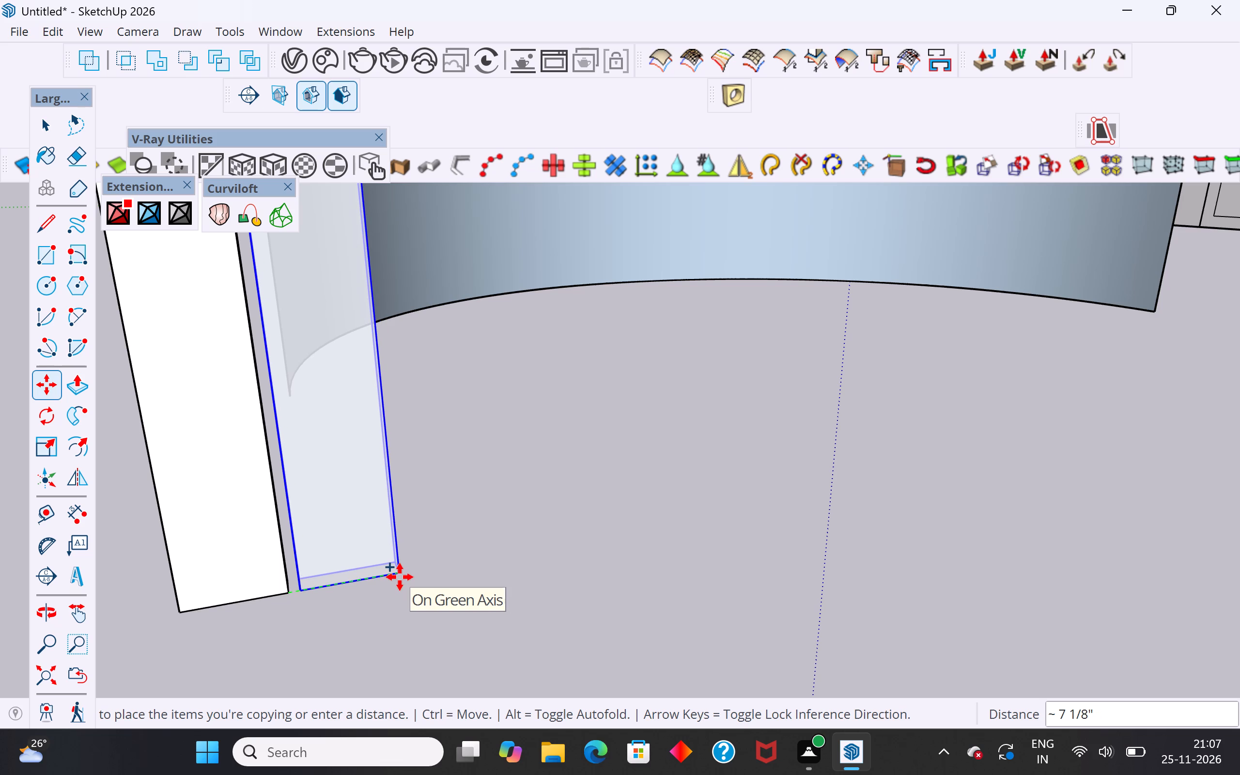
click(400, 577)
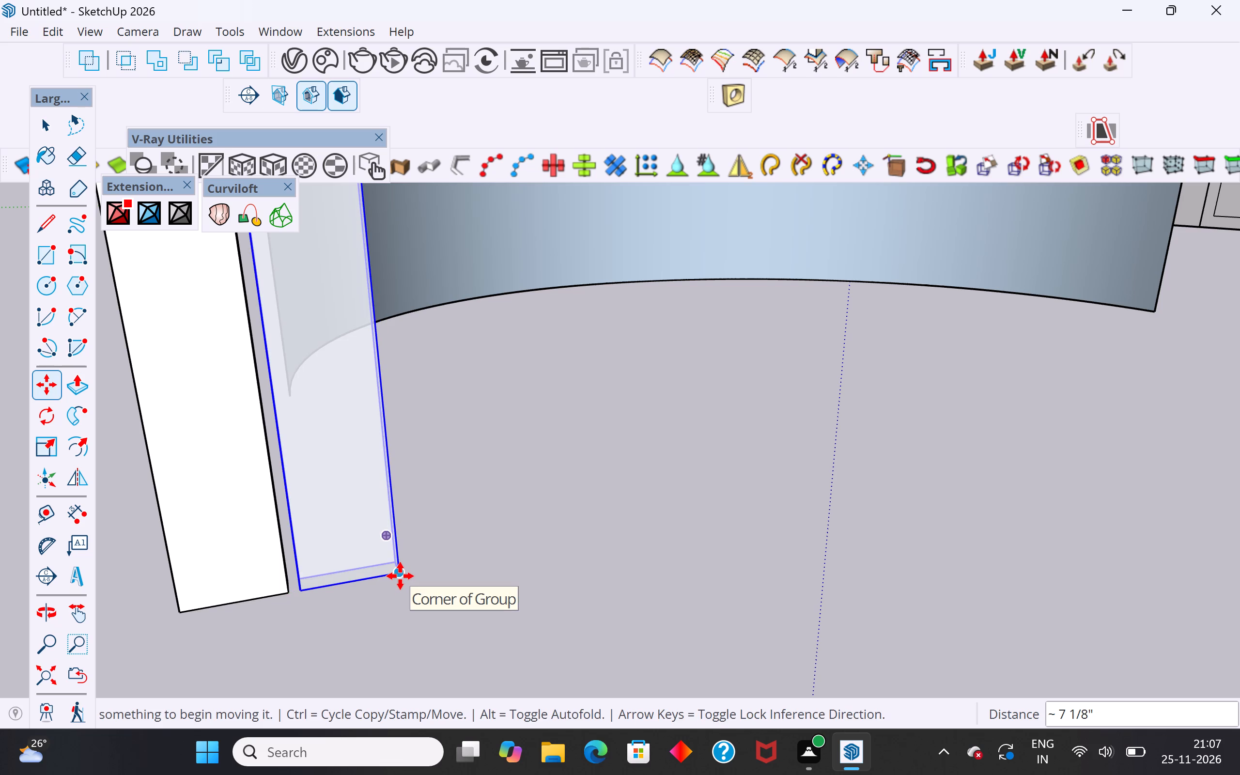
text(20)
key(x)
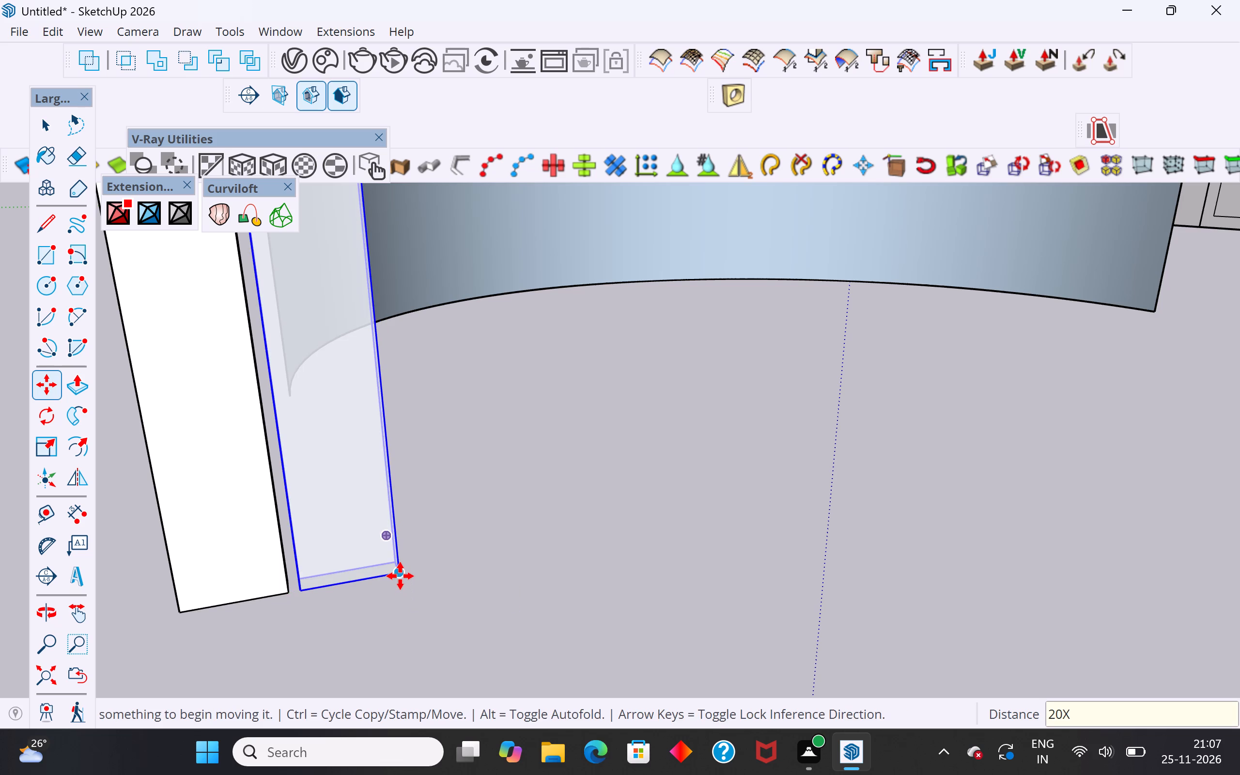
key(Return)
Extend the array of vertical strips in front of the curved wall to 25 copies.
scroll(404, 608, down, 18)
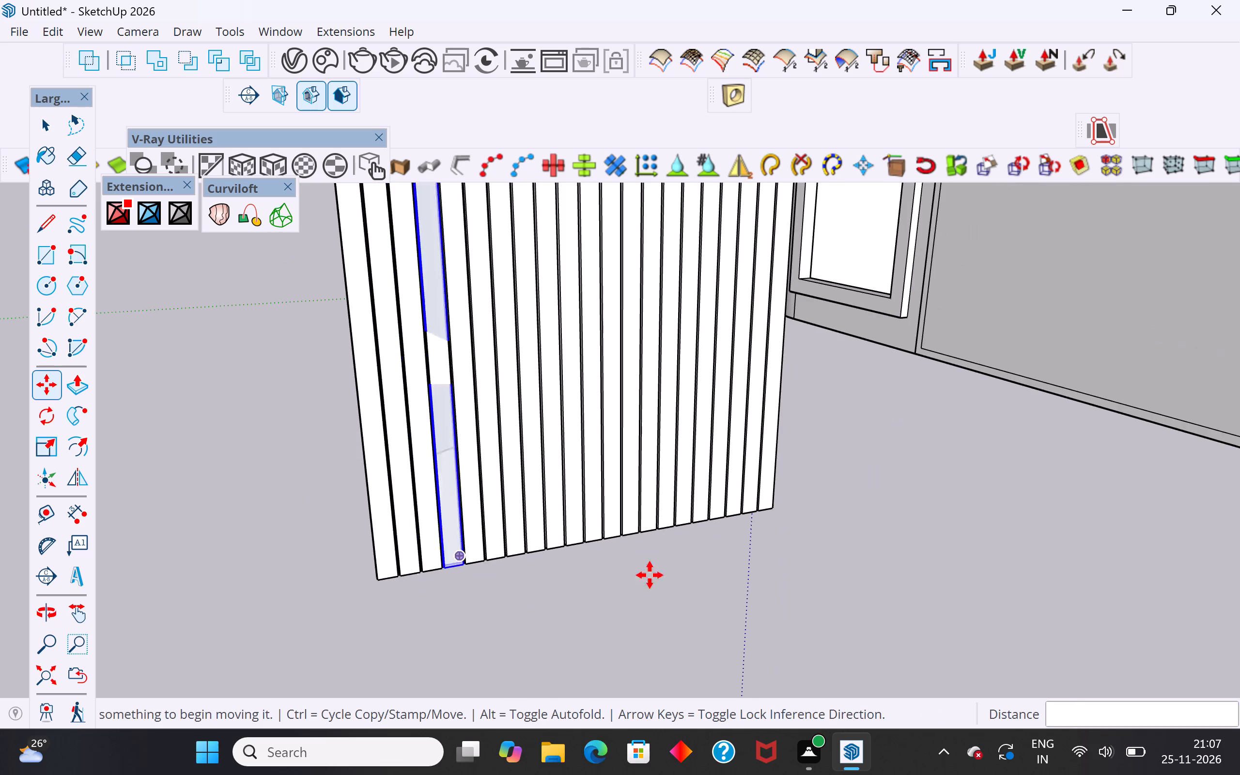
scroll(741, 565, down, 3)
scroll(741, 565, up, 1)
scroll(741, 565, down, 7)
middle_drag(806, 542, 698, 688)
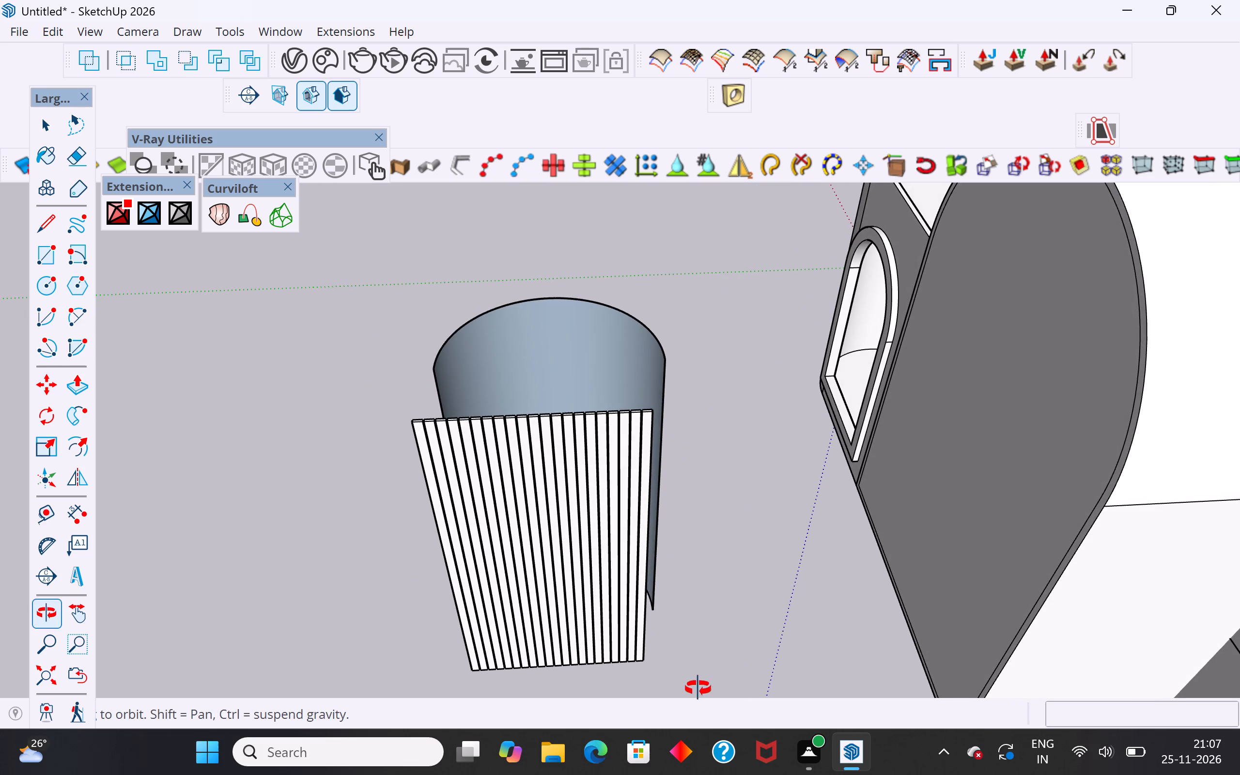
middle_drag(698, 688, 699, 689)
scroll(664, 661, up, 11)
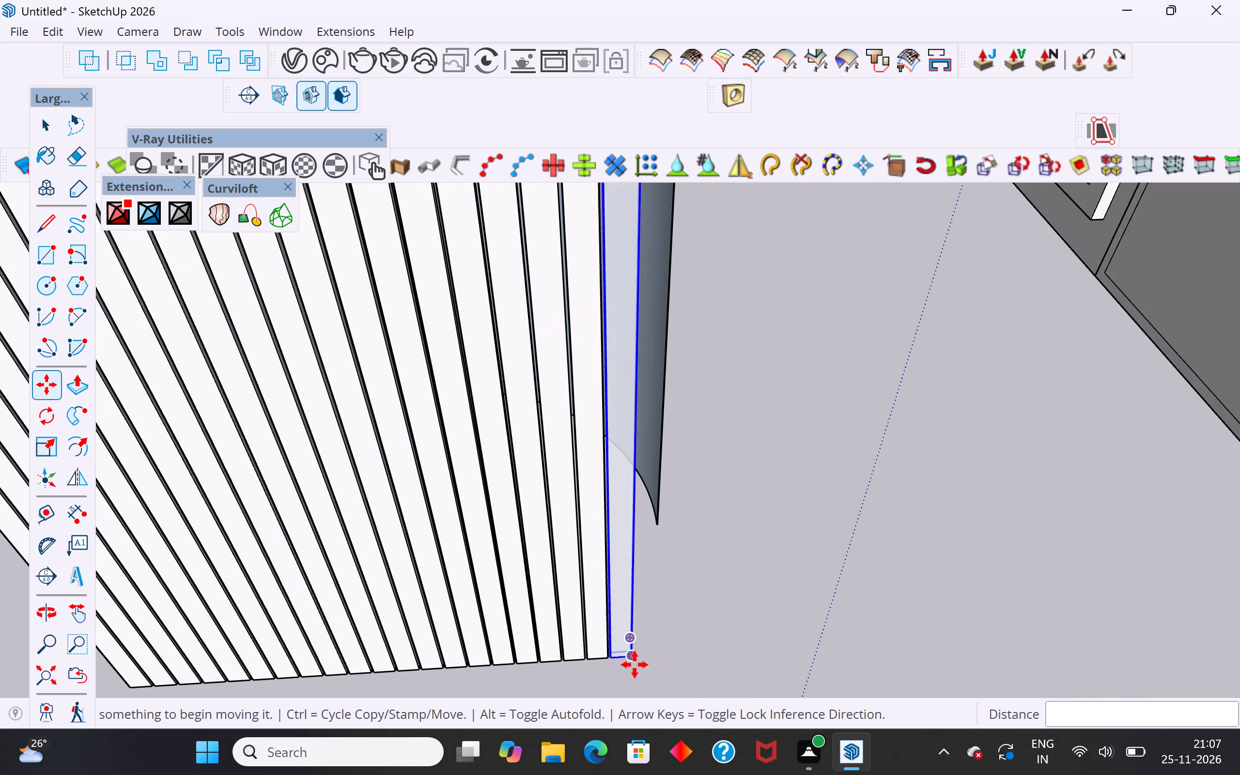
scroll(626, 666, up, 1)
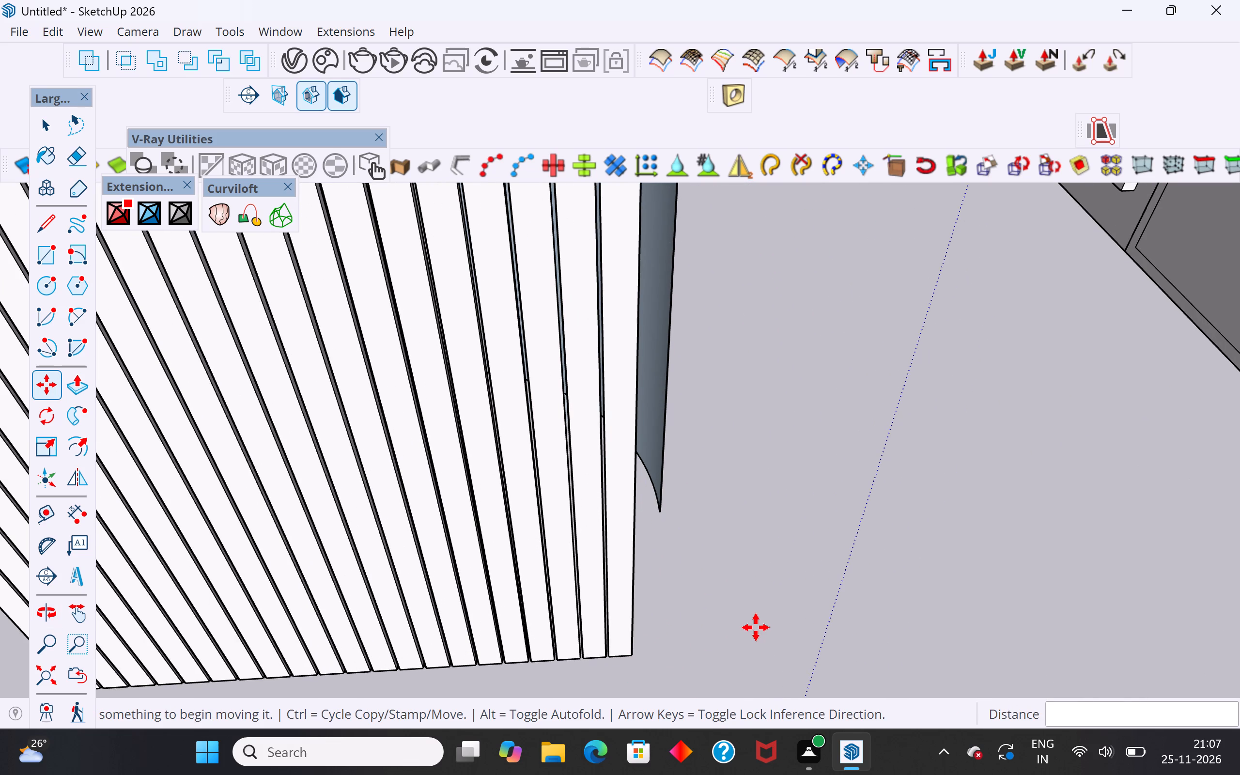
text(25)
key(x)
key(Return)
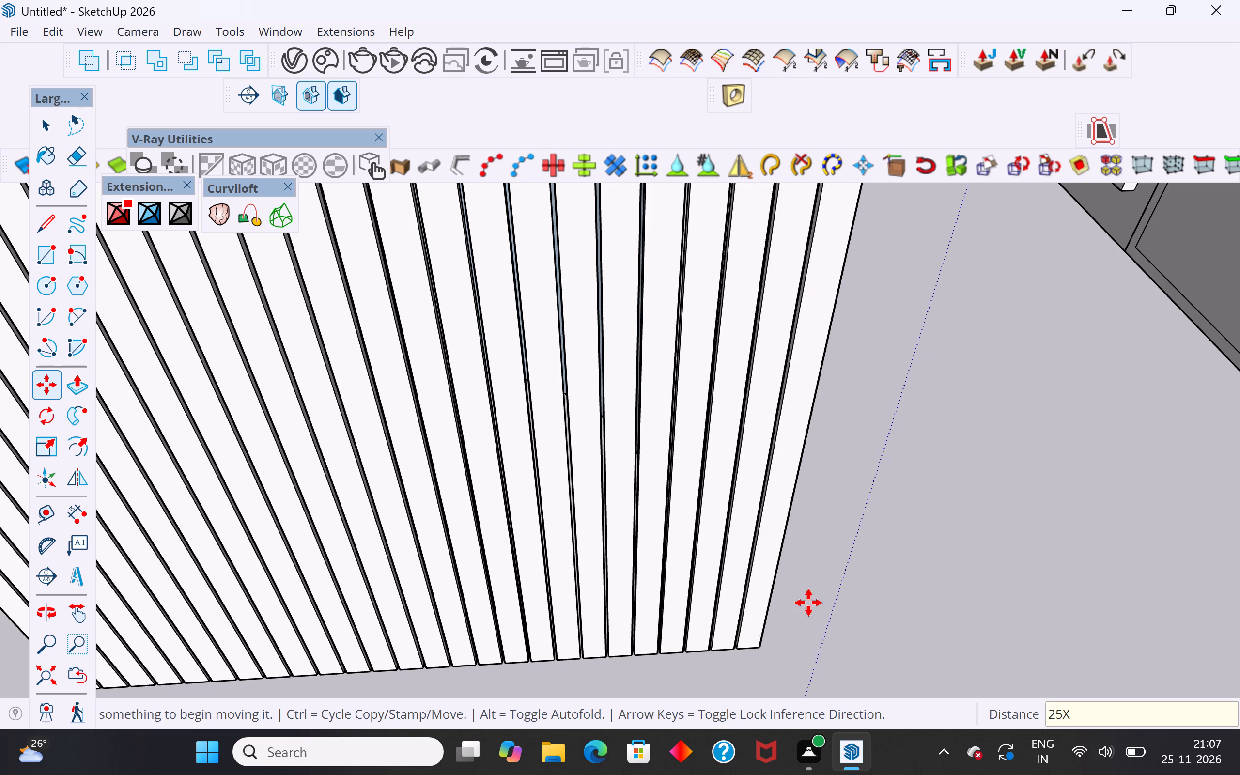
Select all the vertical strips of the array beside the curved wall and make them one group.
scroll(808, 603, down, 13)
middle_drag(806, 518, 1021, 532)
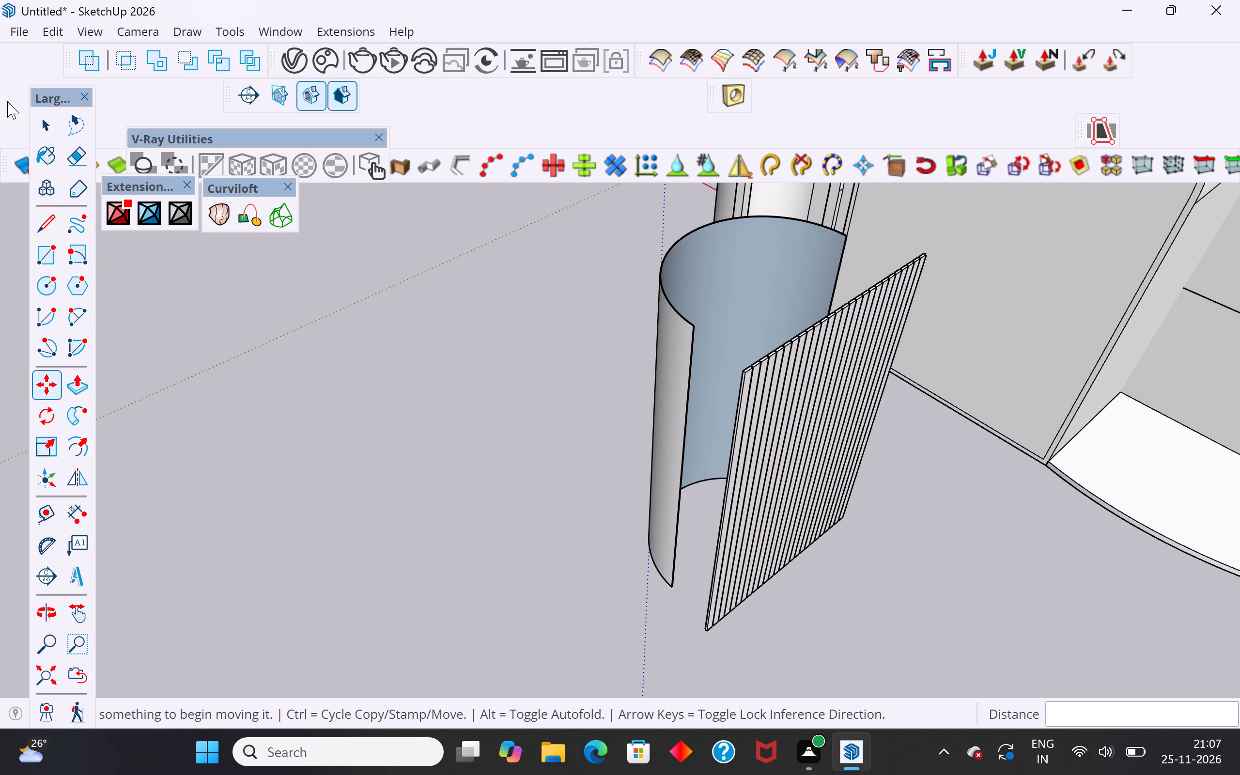
click(44, 124)
click(202, 372)
middle_drag(356, 473, 569, 585)
scroll(444, 376, down, 3)
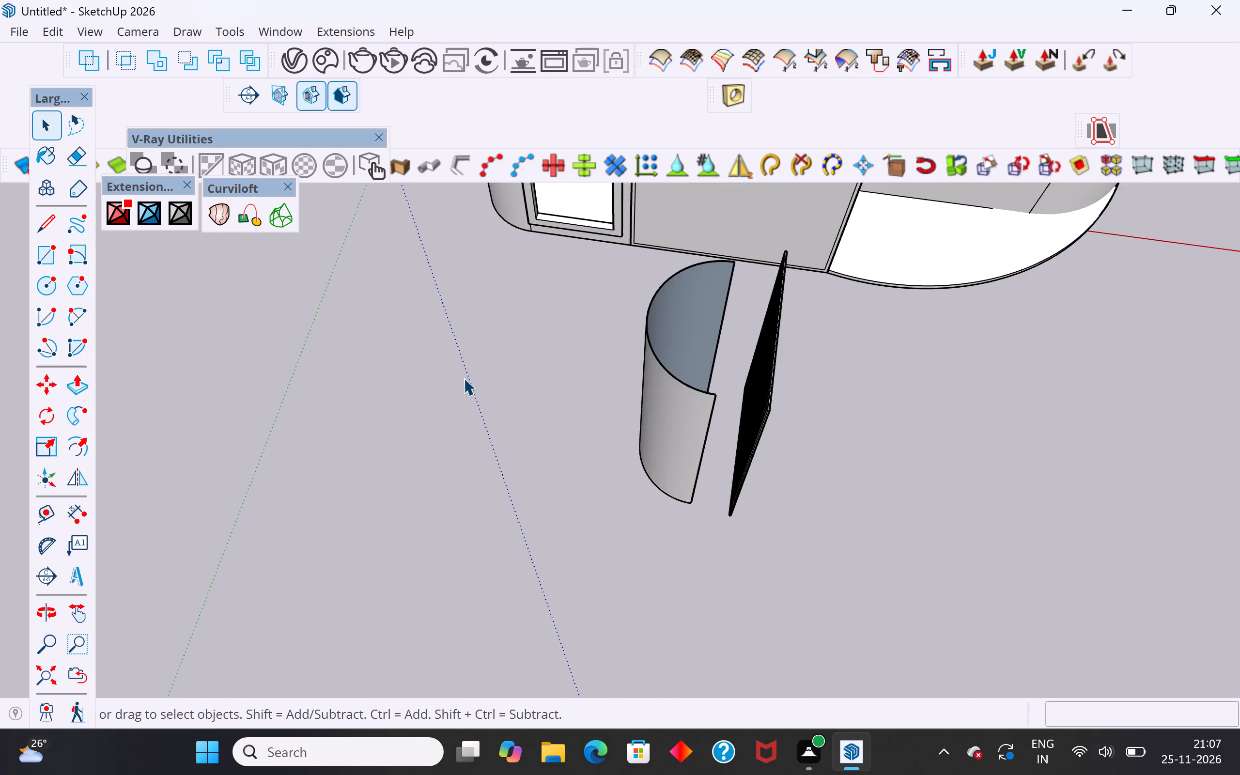
middle_drag(484, 407, 511, 519)
drag(852, 287, 754, 542)
right_click(772, 451)
click(853, 209)
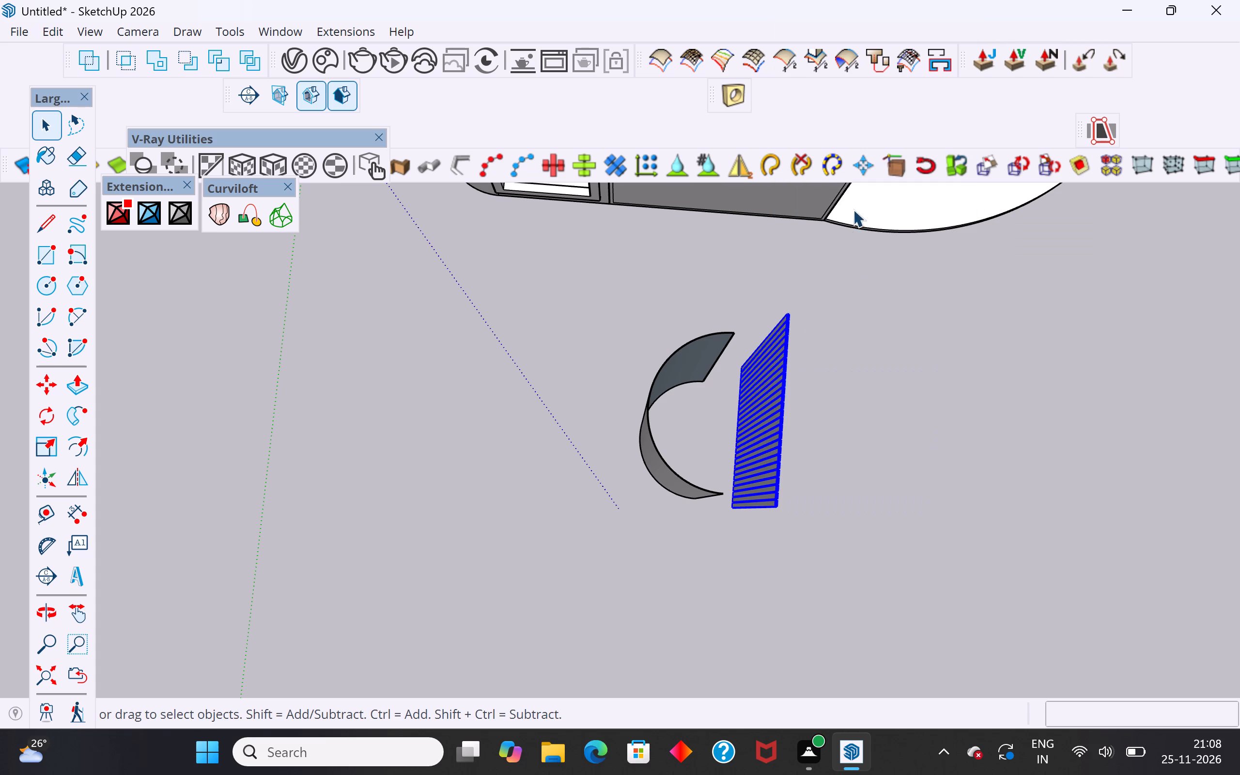
click(832, 470)
Draw a straight line along the green axis beside the strip group's bottom edge, roughly matching the group's length.
middle_drag(928, 510, 1080, 459)
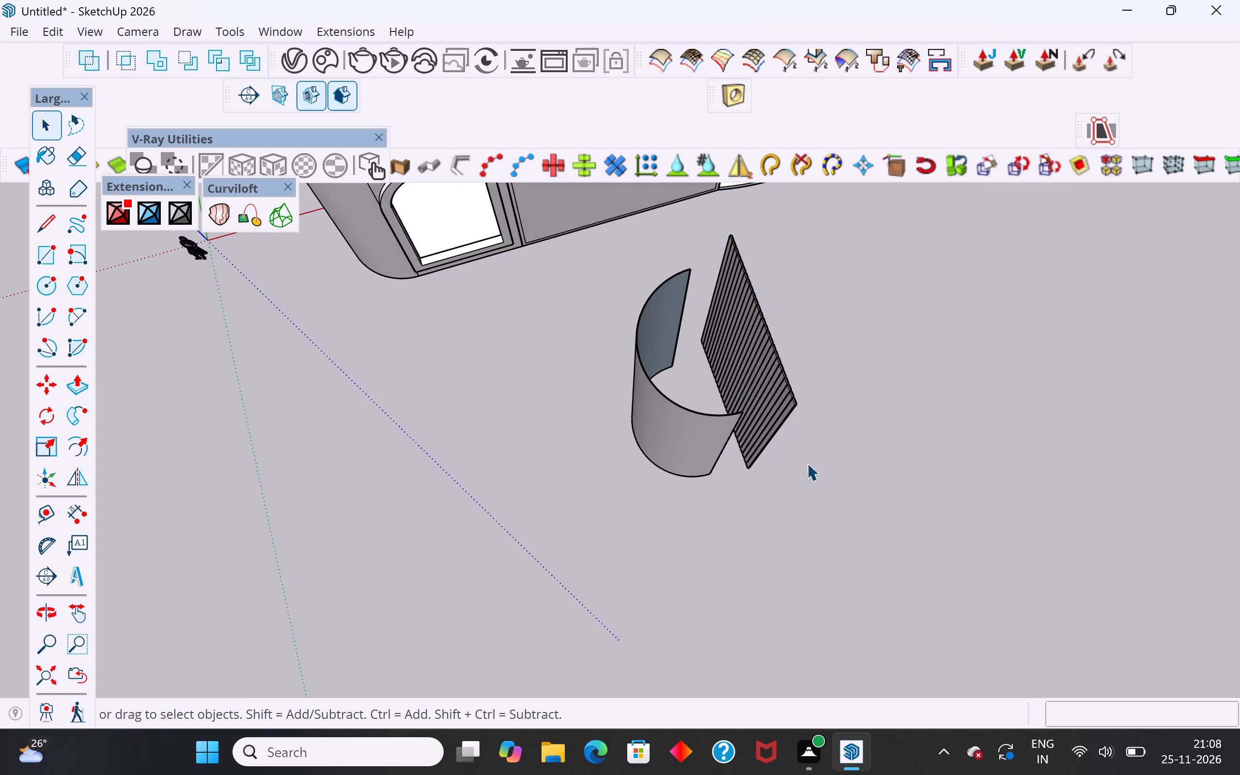
scroll(758, 447, up, 3)
middle_drag(757, 435, 741, 410)
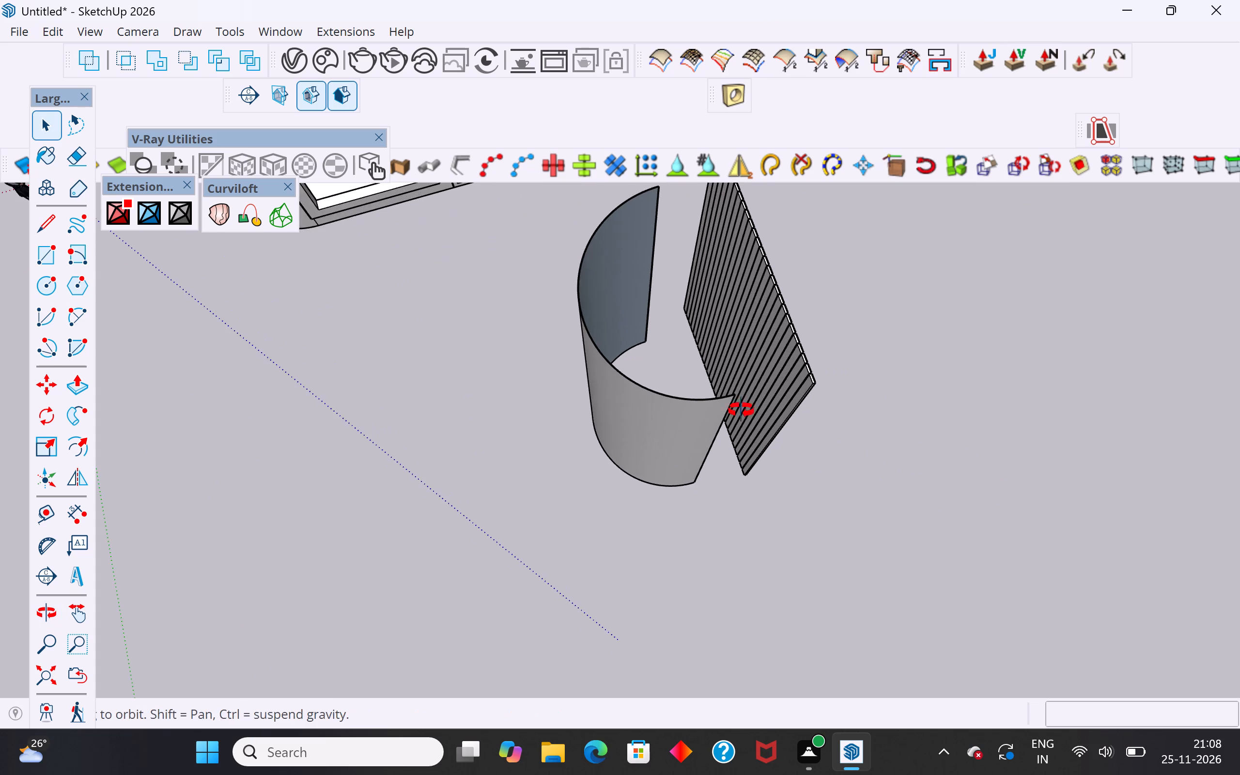
middle_drag(741, 410, 676, 284)
scroll(719, 439, up, 6)
middle_drag(711, 447, 661, 437)
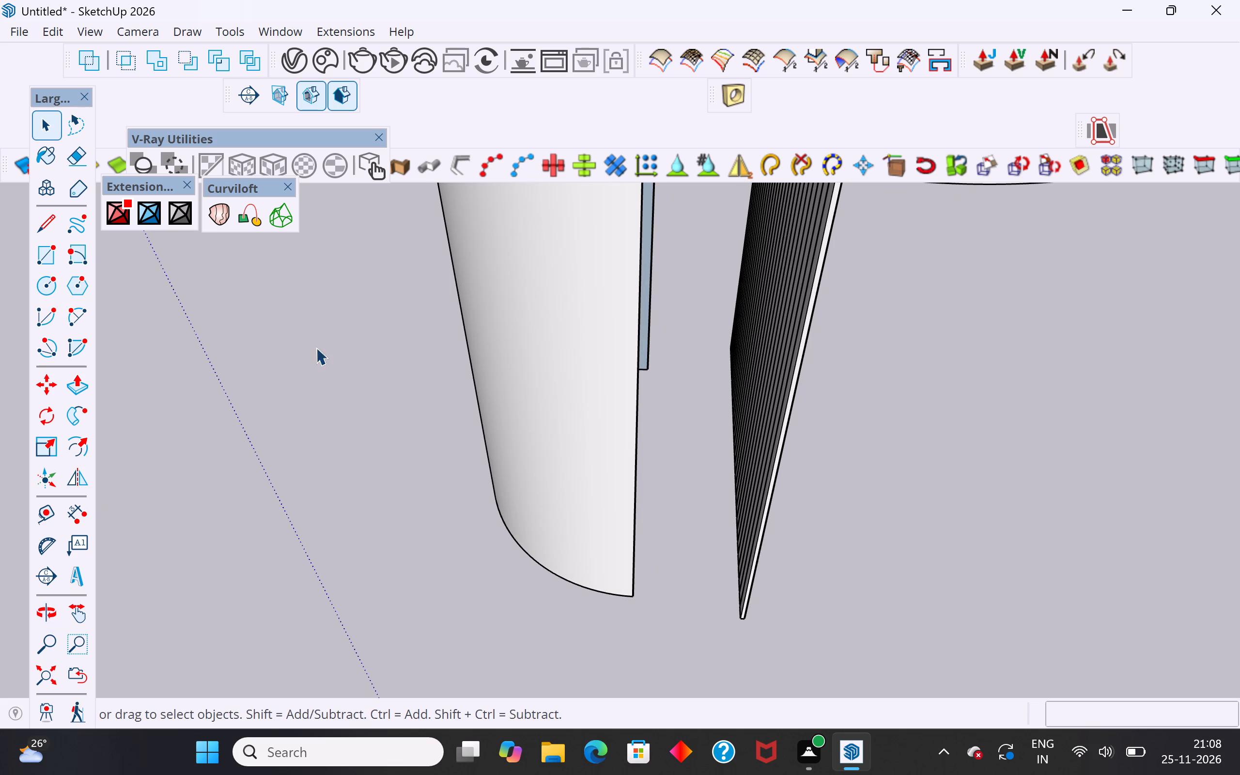
click(54, 224)
scroll(657, 368, up, 4)
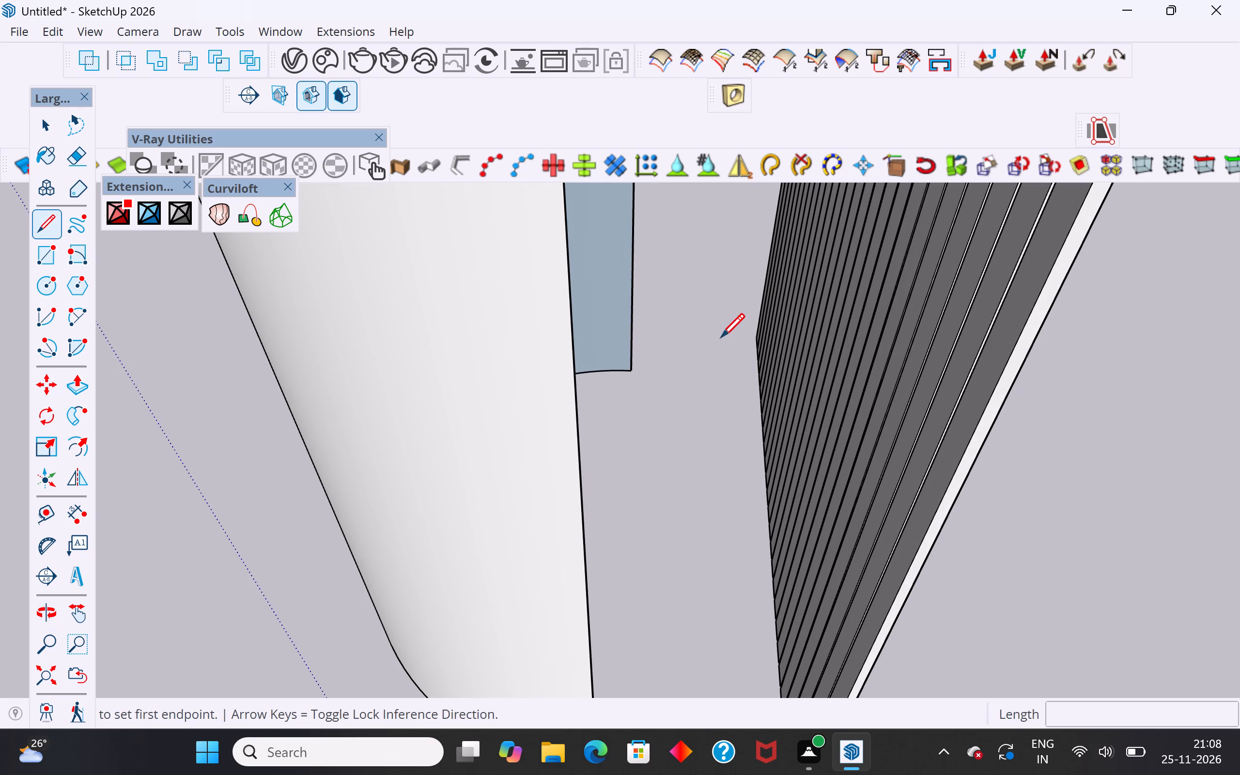
click(725, 322)
scroll(722, 457, down, 10)
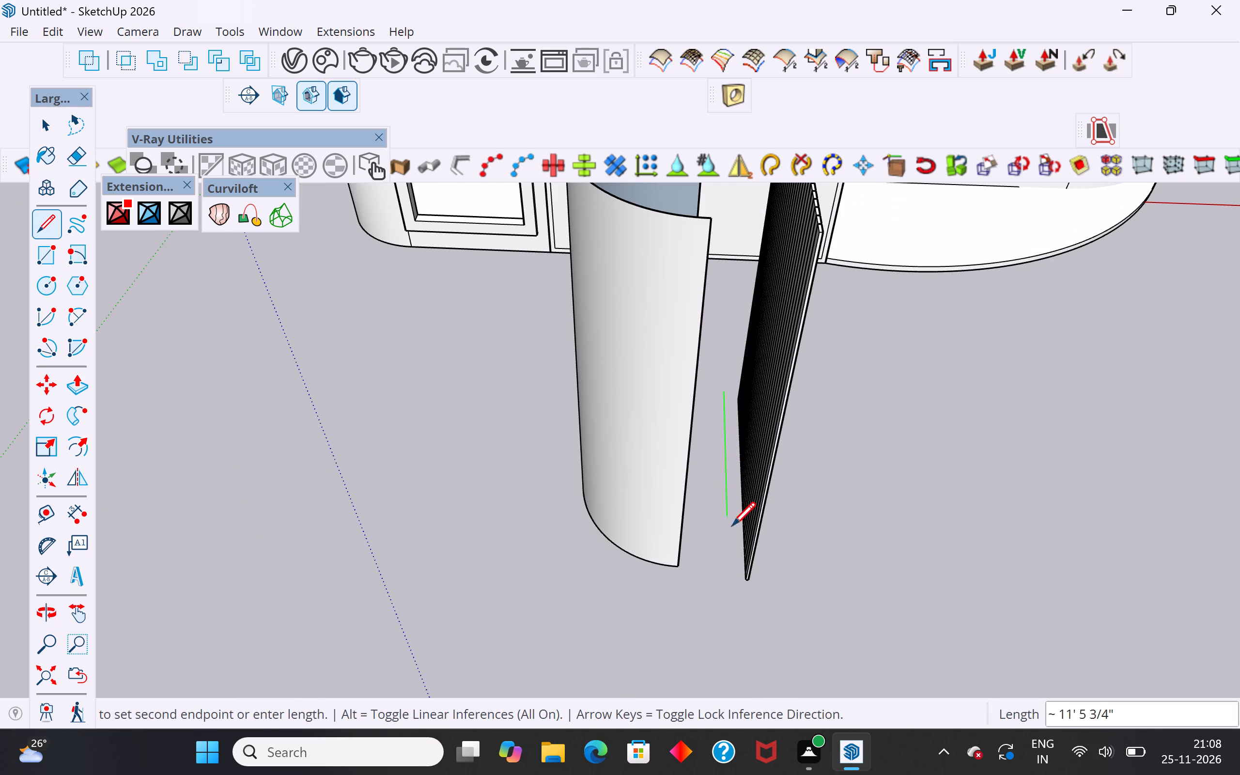
click(727, 584)
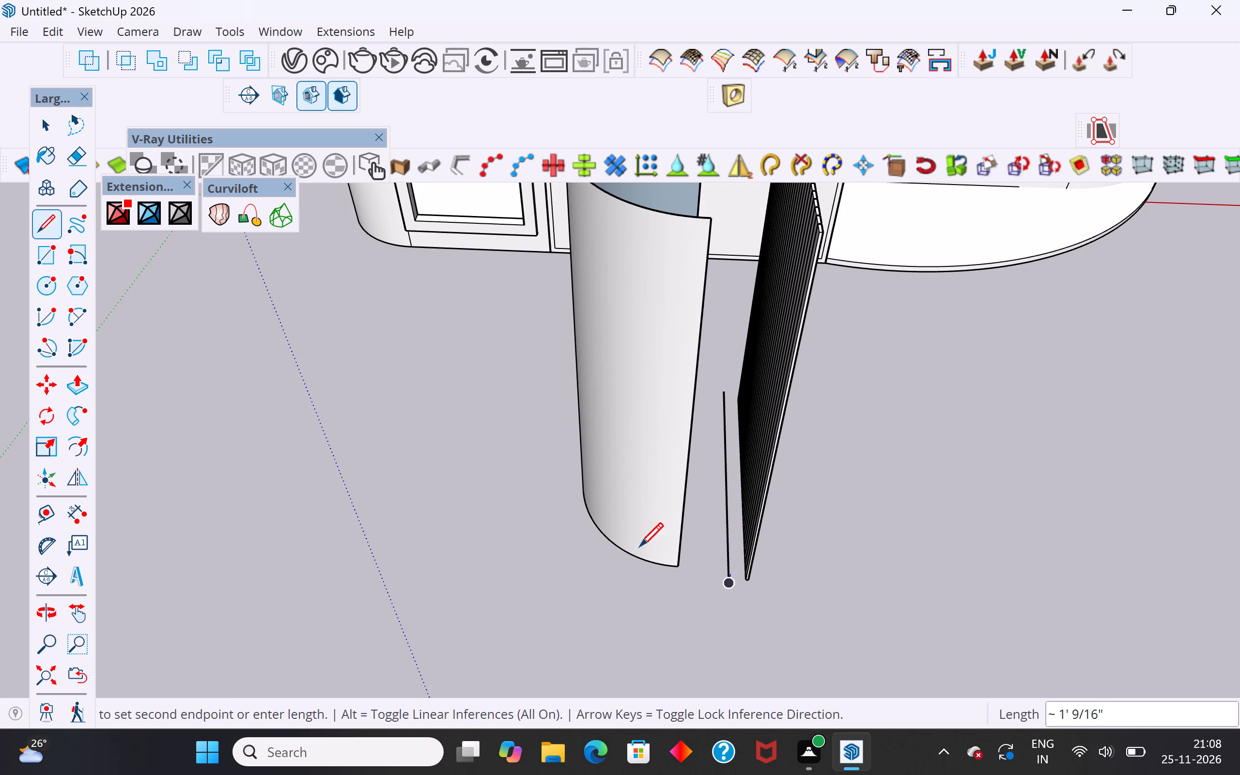
click(44, 126)
click(309, 397)
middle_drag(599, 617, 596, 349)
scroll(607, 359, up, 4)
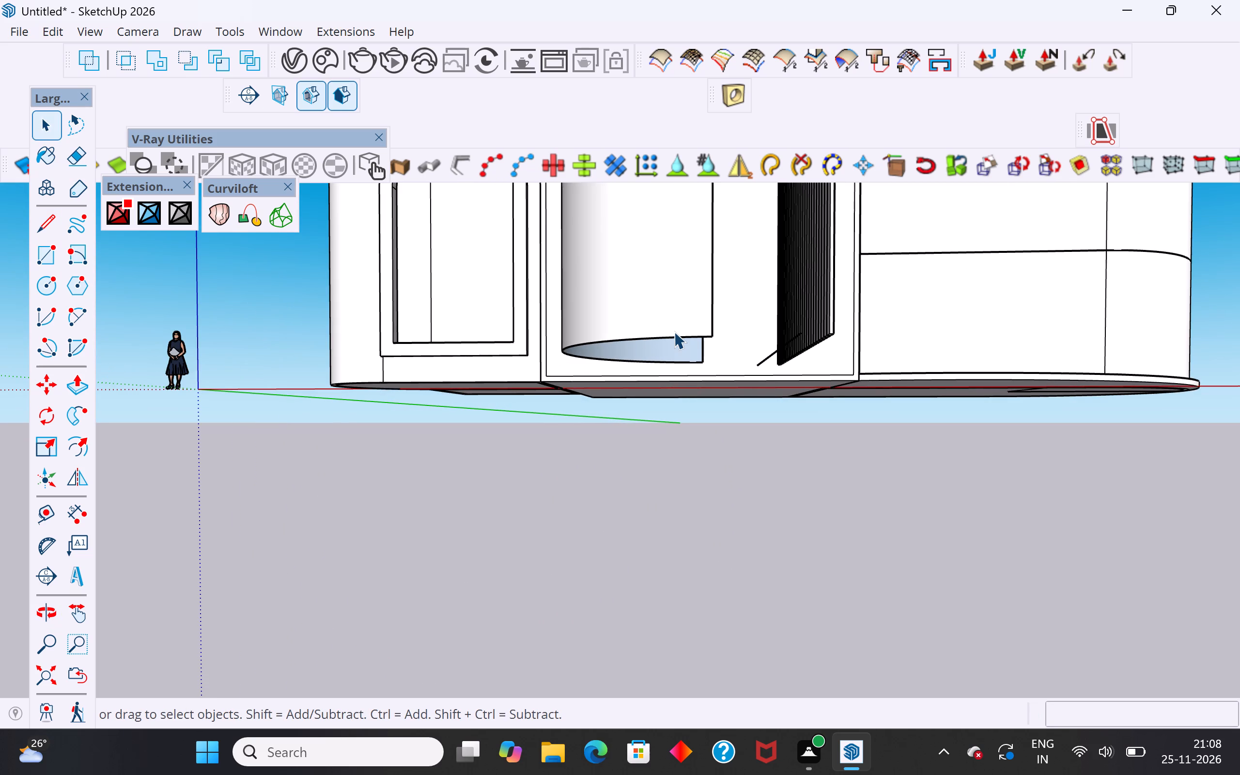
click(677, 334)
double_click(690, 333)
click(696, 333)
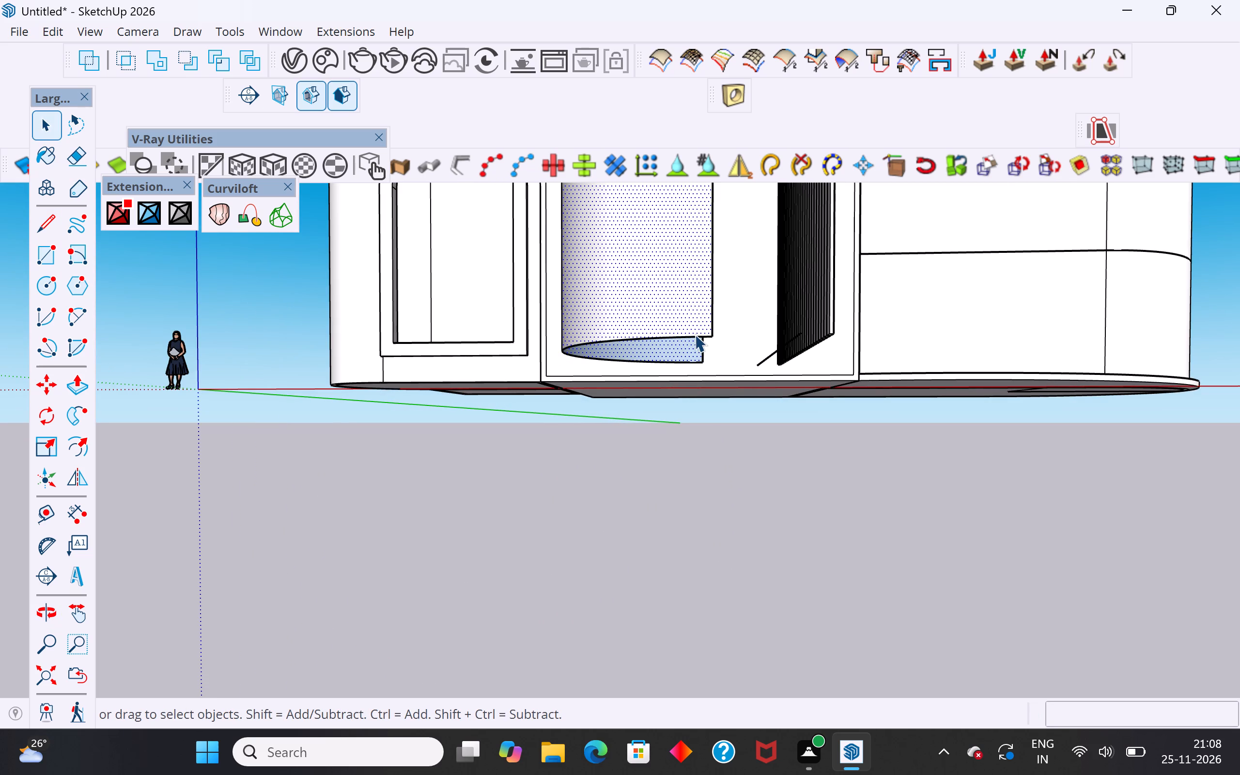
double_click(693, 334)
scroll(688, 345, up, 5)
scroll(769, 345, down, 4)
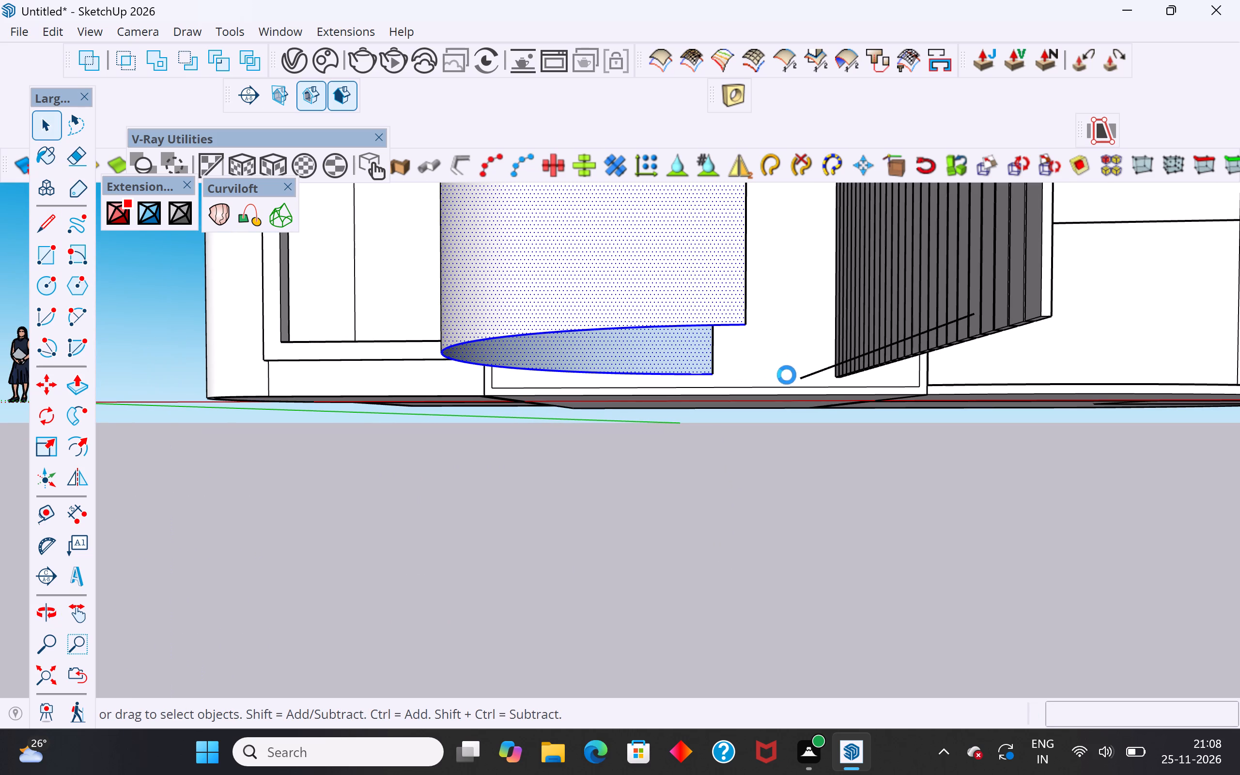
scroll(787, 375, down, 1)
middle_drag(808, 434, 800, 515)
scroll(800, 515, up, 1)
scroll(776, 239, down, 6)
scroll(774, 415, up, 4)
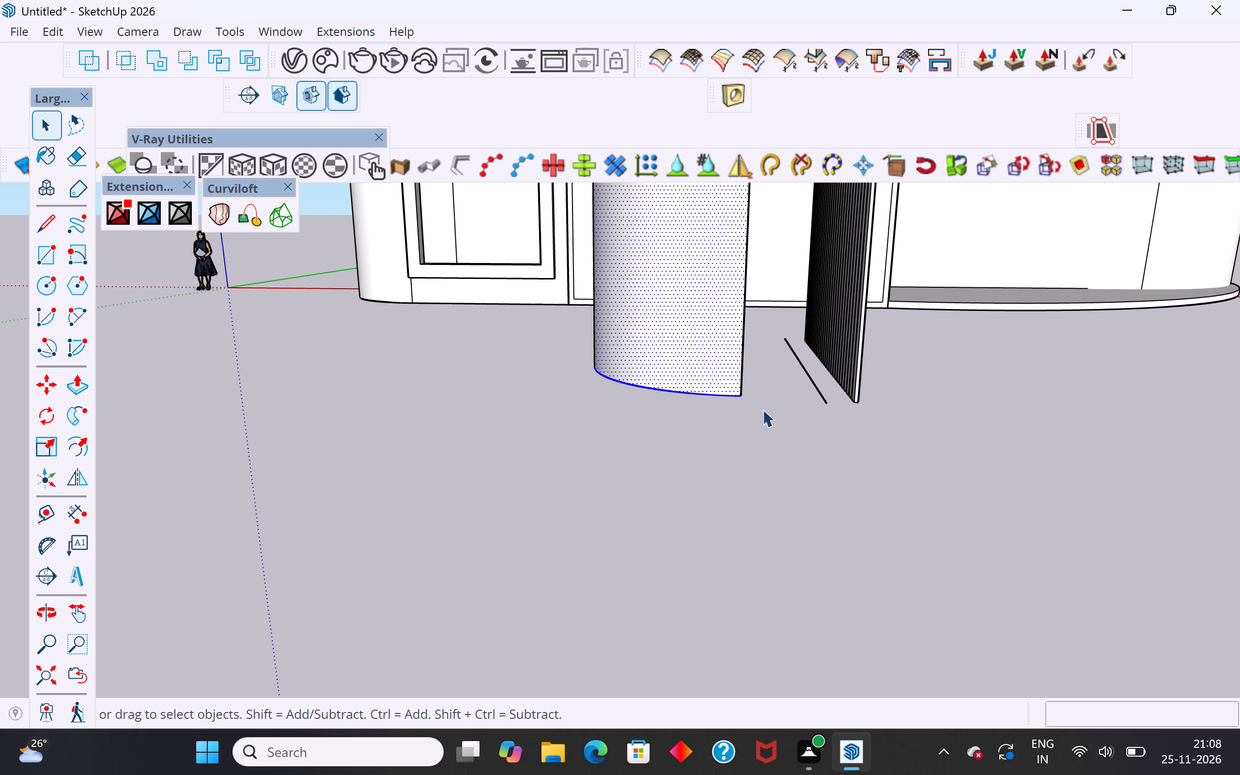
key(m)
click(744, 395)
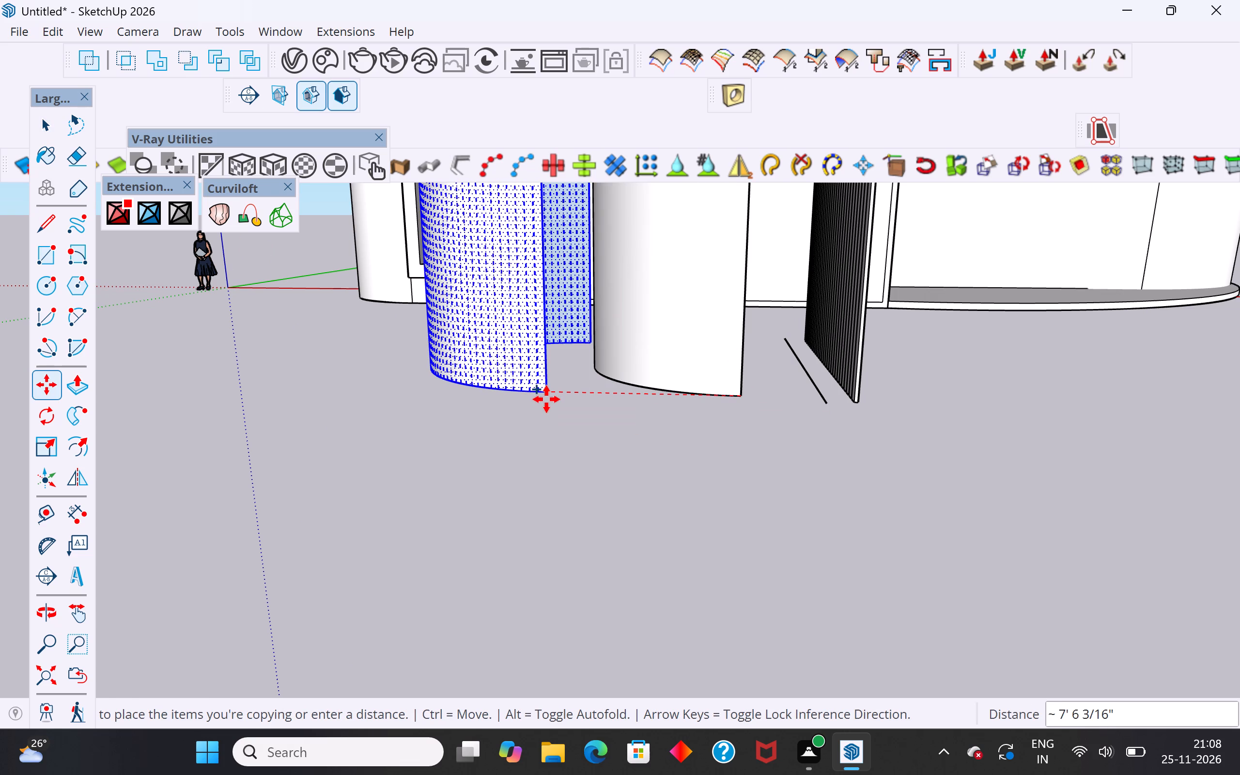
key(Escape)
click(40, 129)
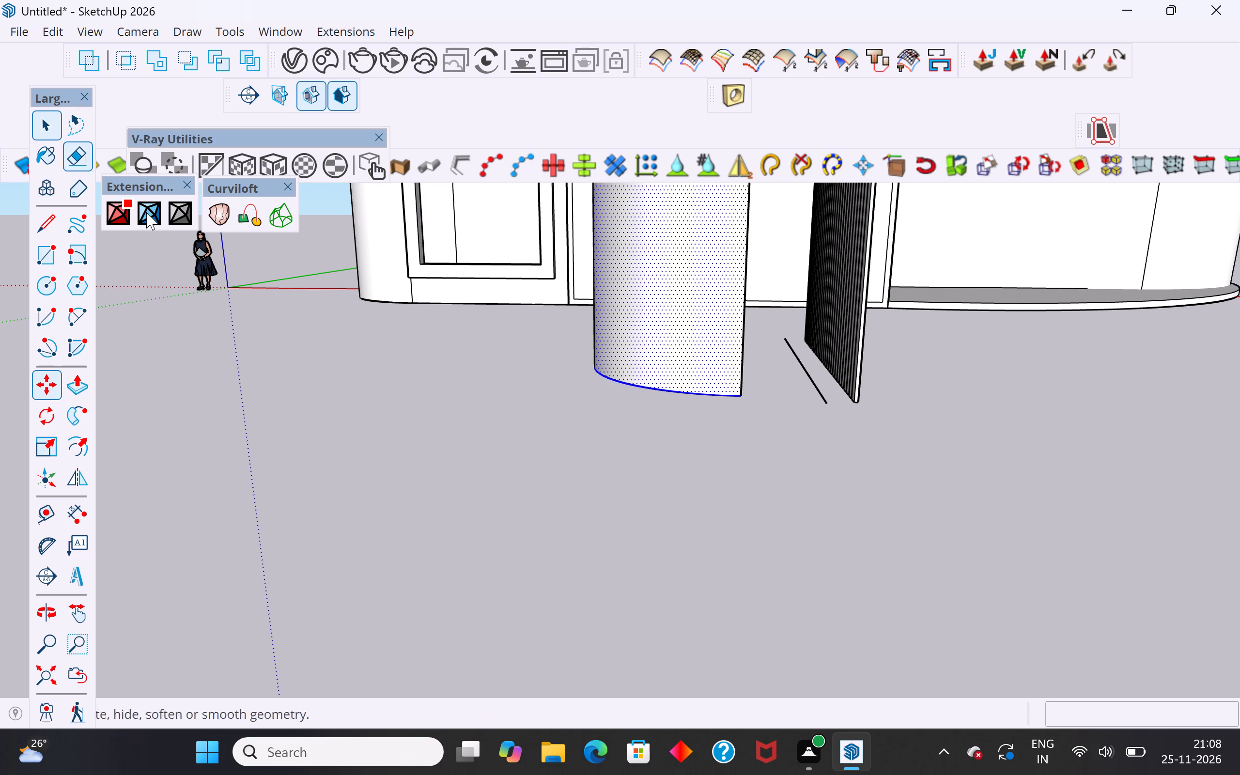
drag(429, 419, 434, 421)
Select the strip group and display the Shape Bender toolbar.
click(852, 363)
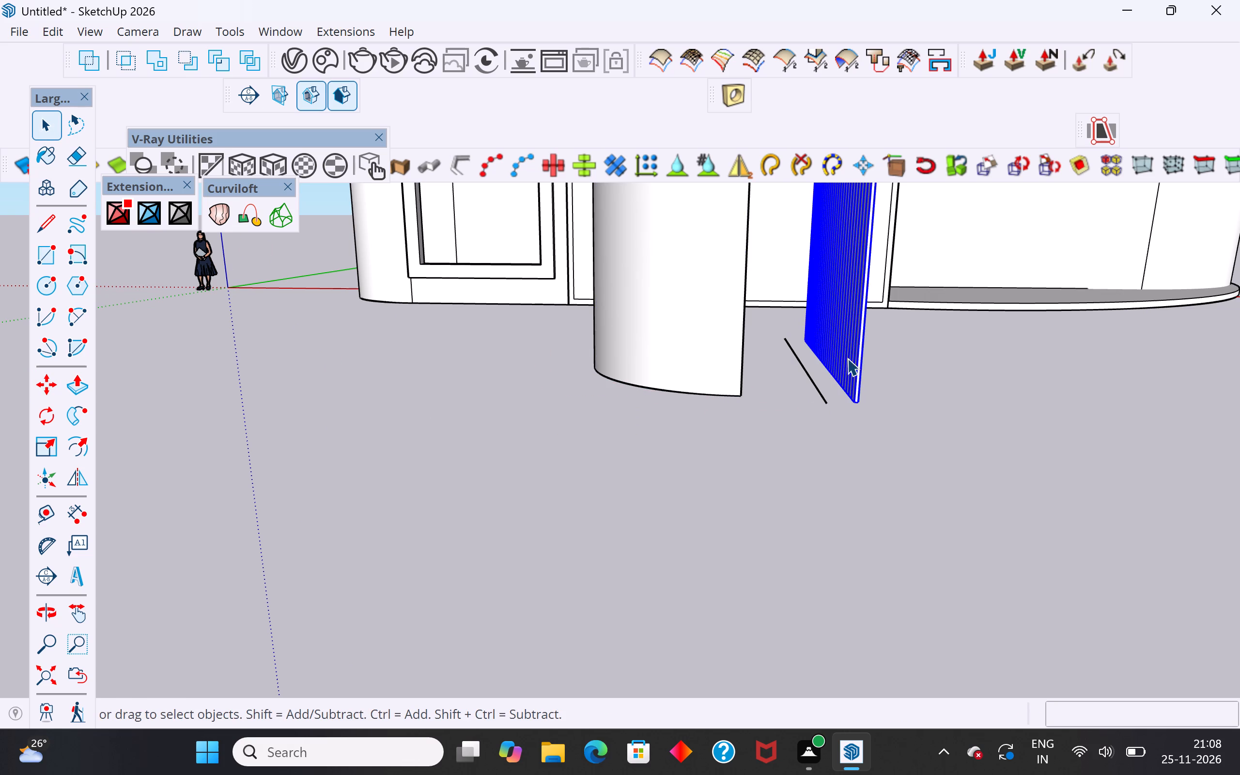
right_click(948, 34)
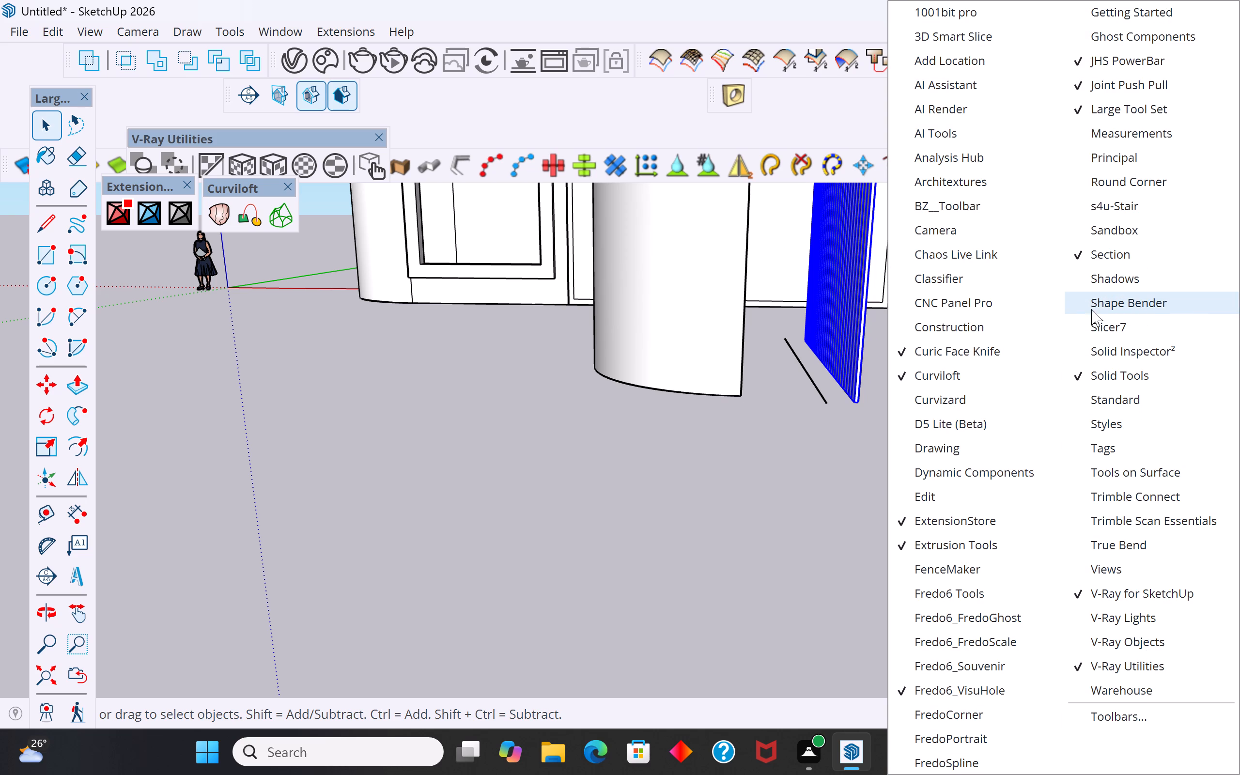
click(1078, 308)
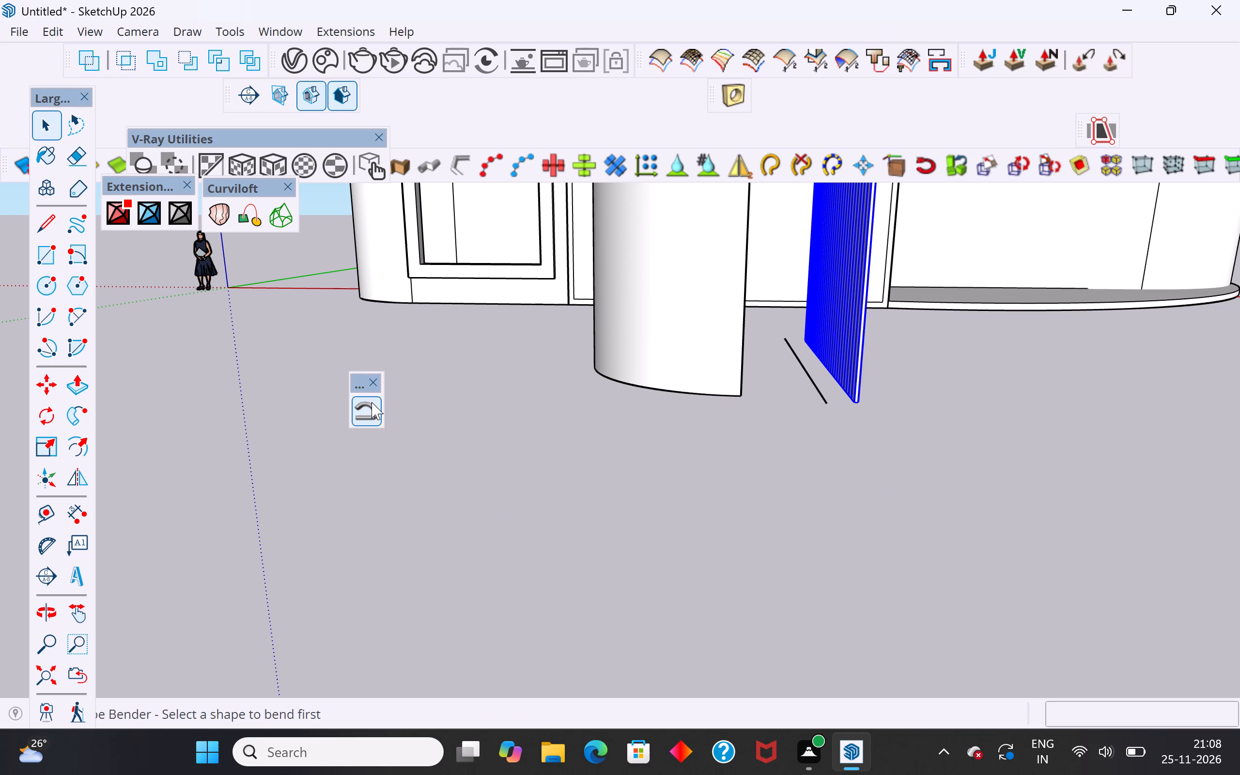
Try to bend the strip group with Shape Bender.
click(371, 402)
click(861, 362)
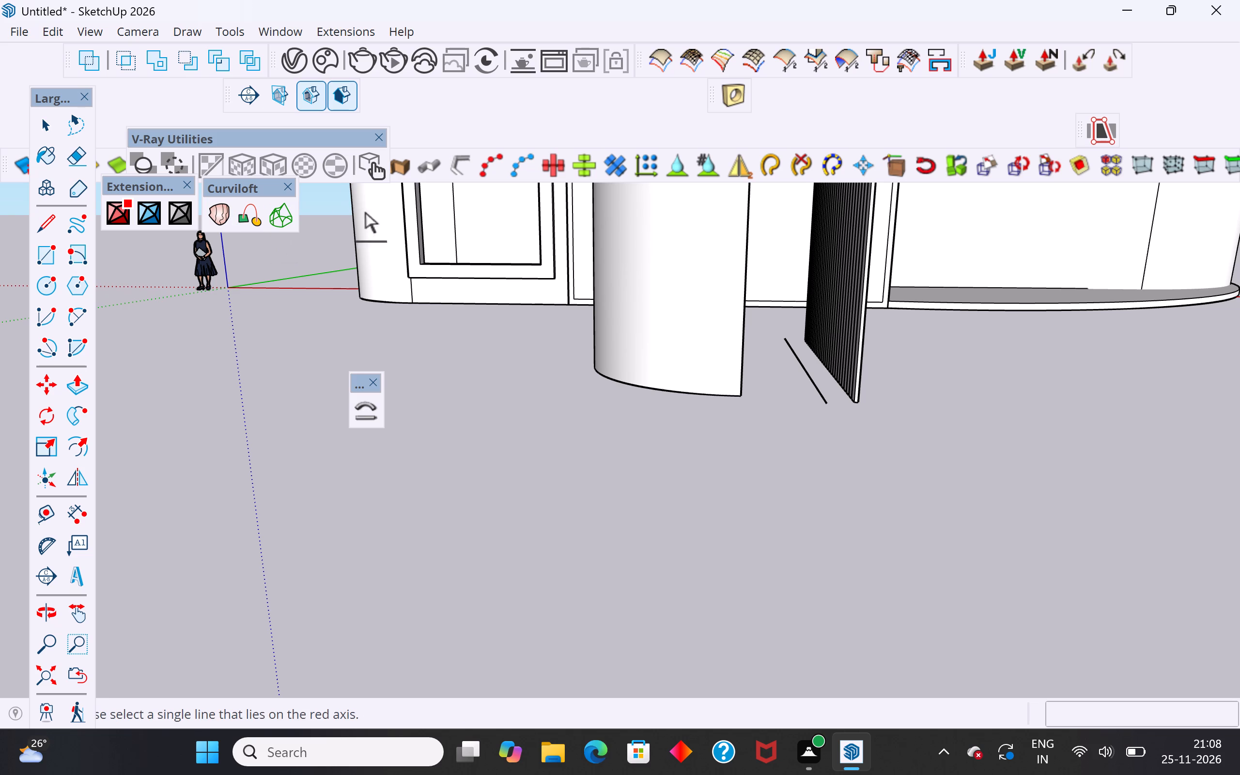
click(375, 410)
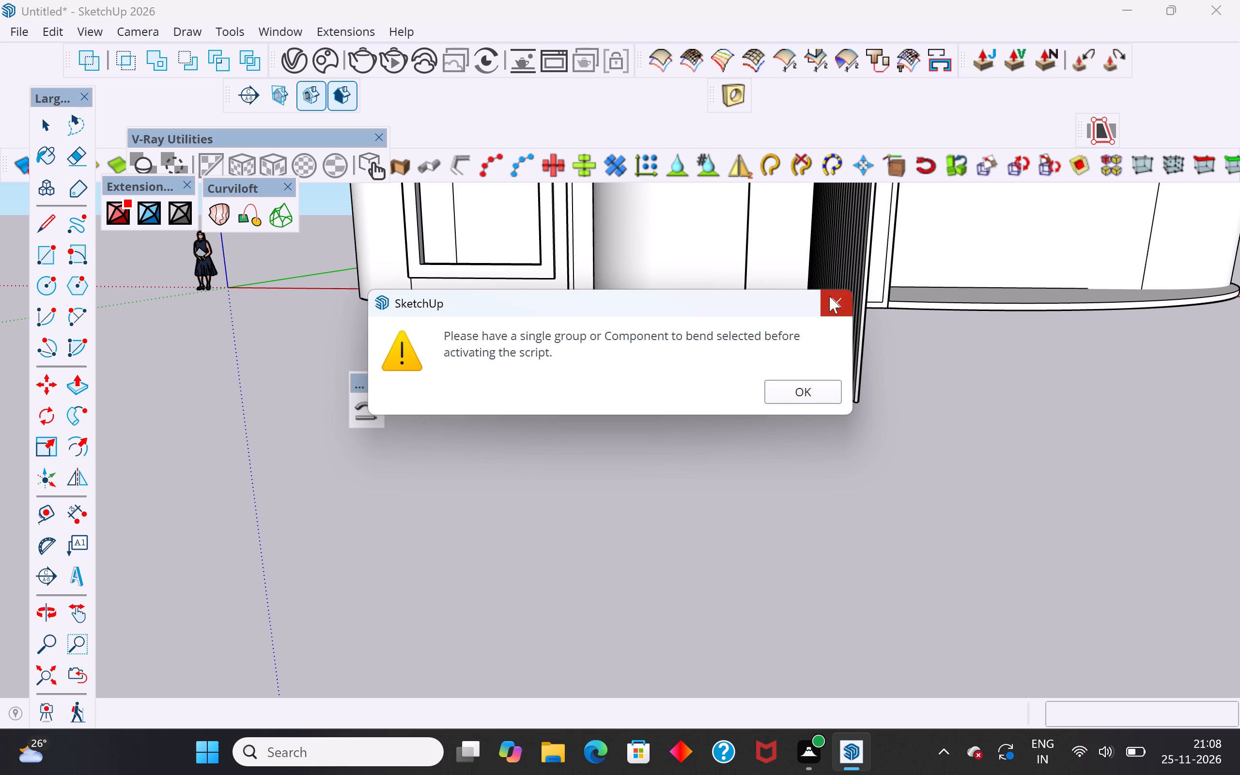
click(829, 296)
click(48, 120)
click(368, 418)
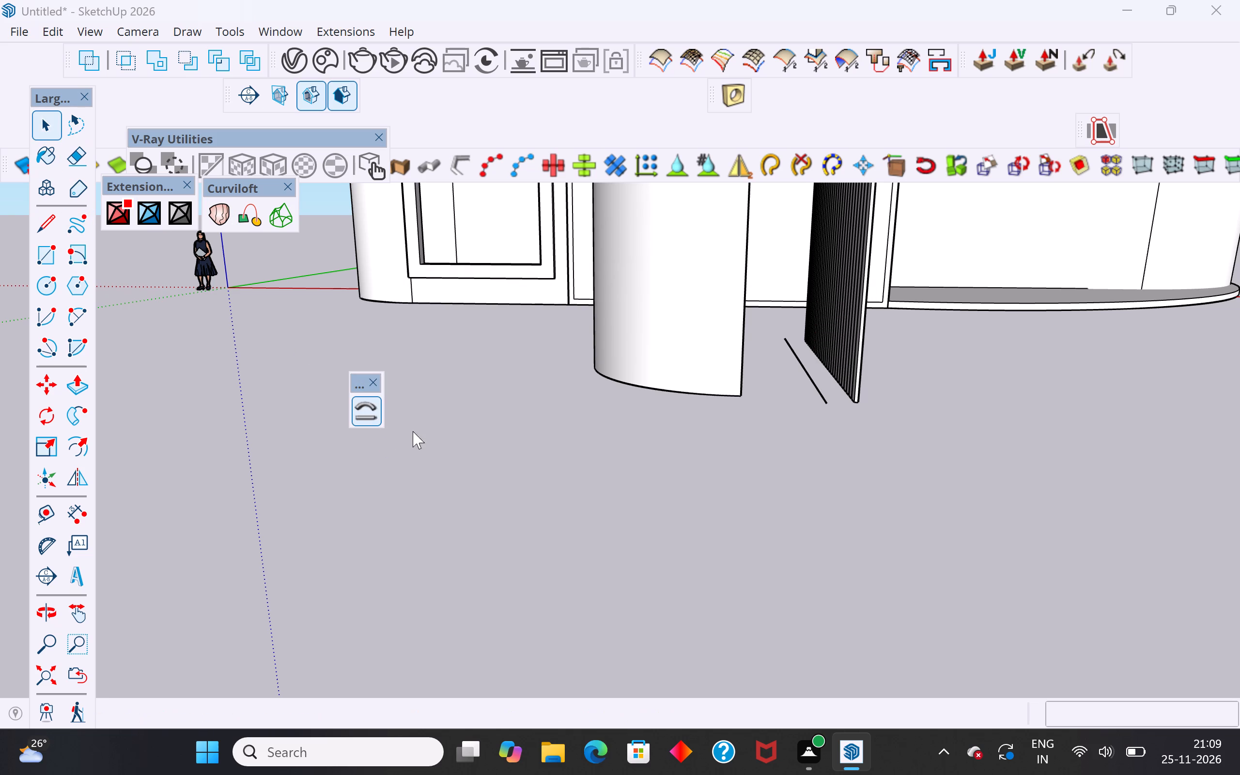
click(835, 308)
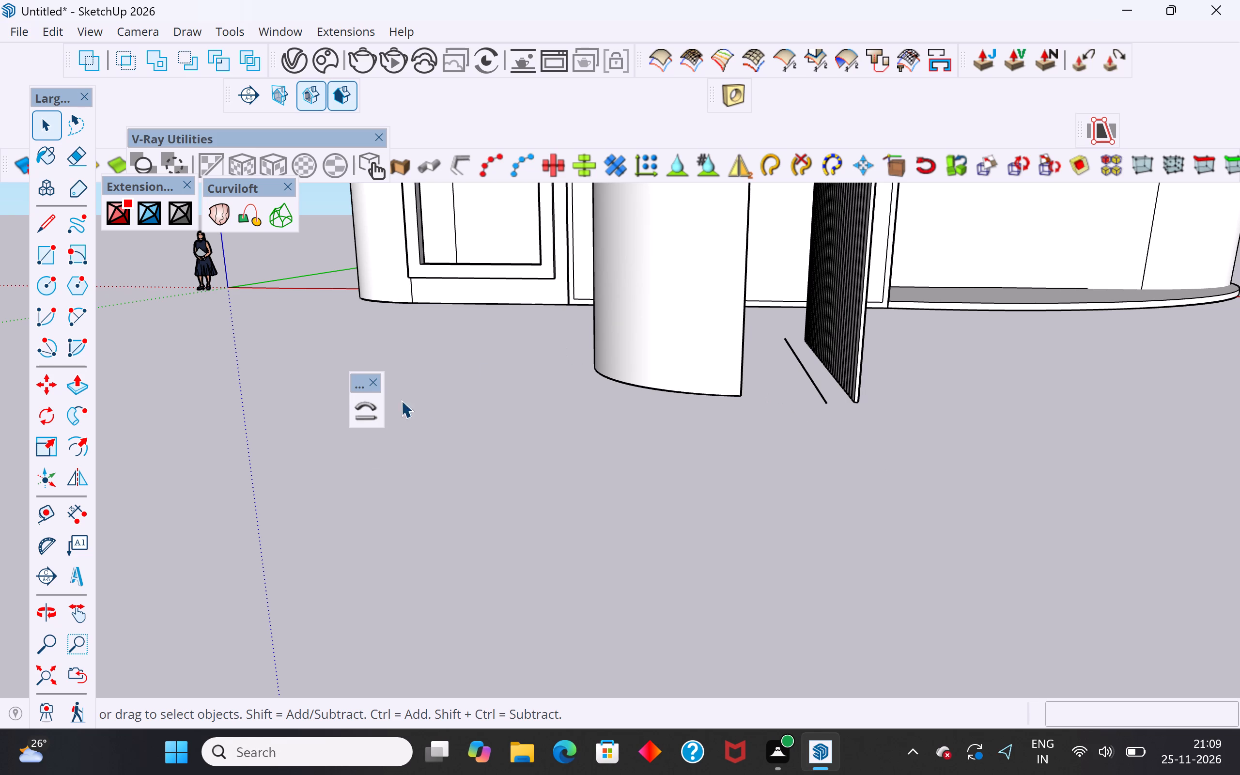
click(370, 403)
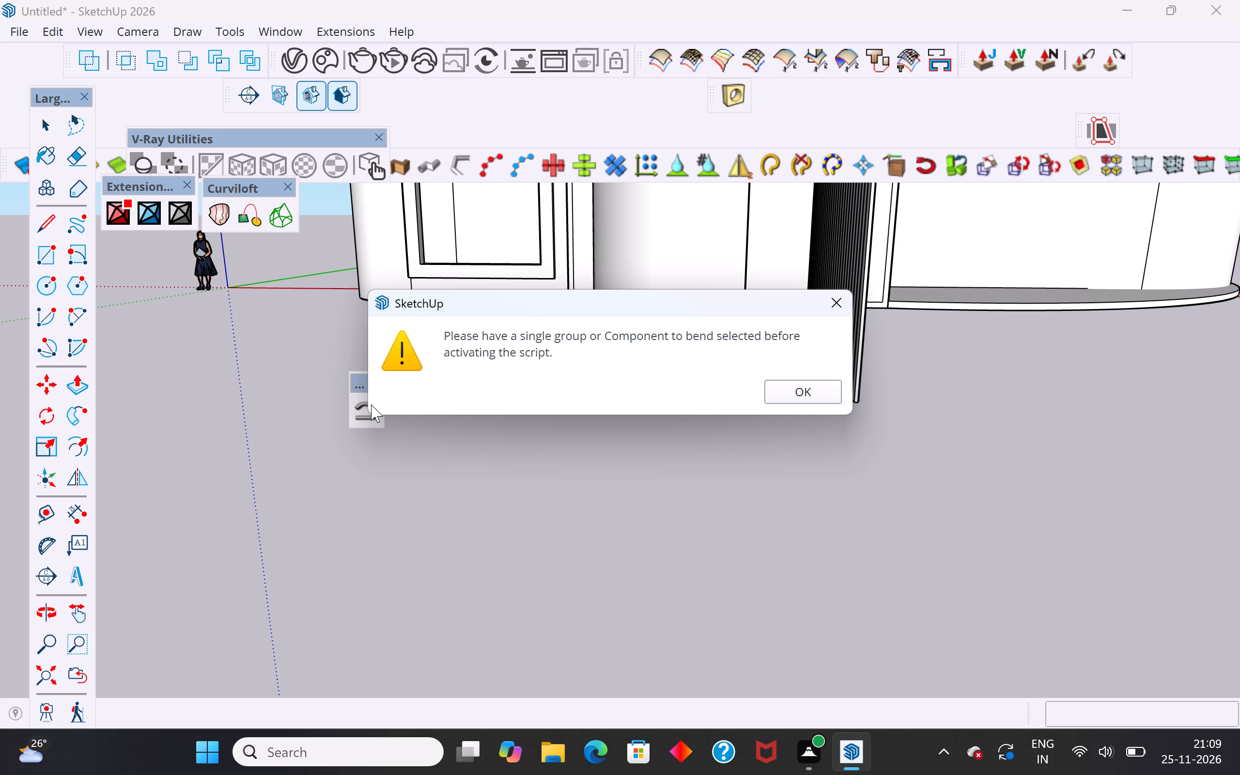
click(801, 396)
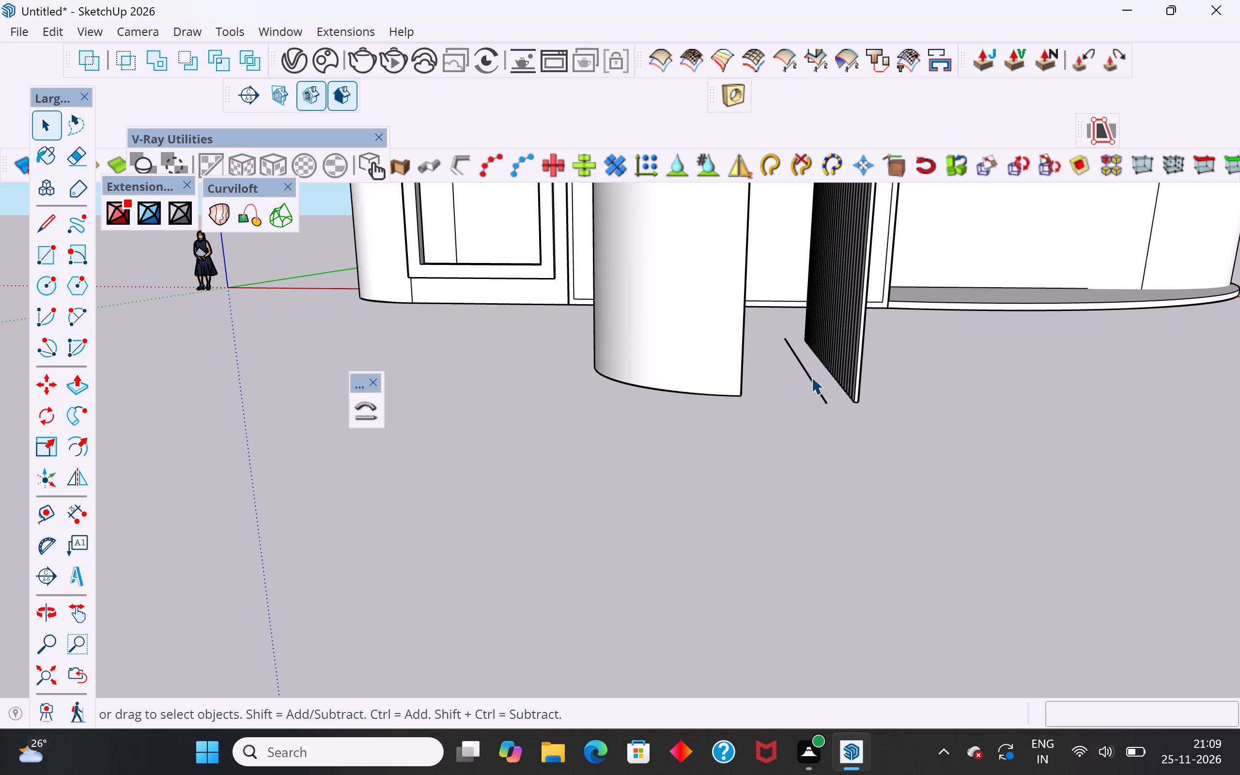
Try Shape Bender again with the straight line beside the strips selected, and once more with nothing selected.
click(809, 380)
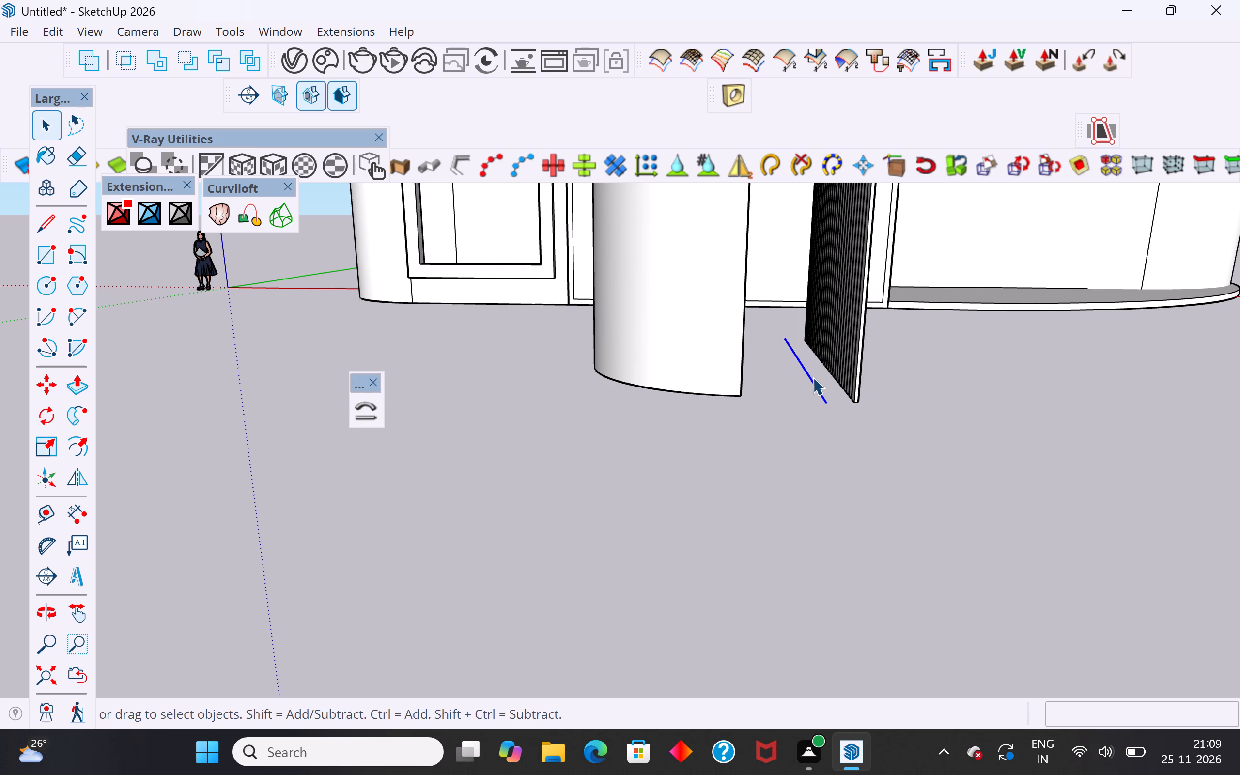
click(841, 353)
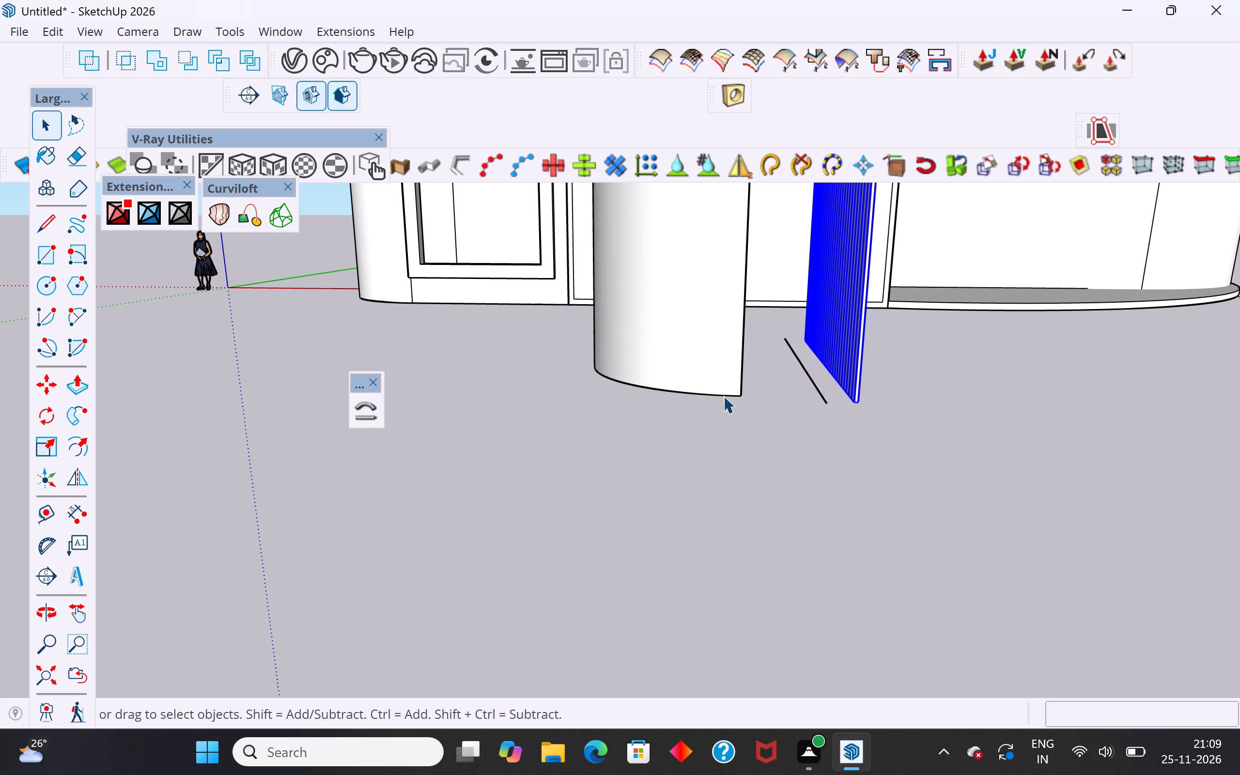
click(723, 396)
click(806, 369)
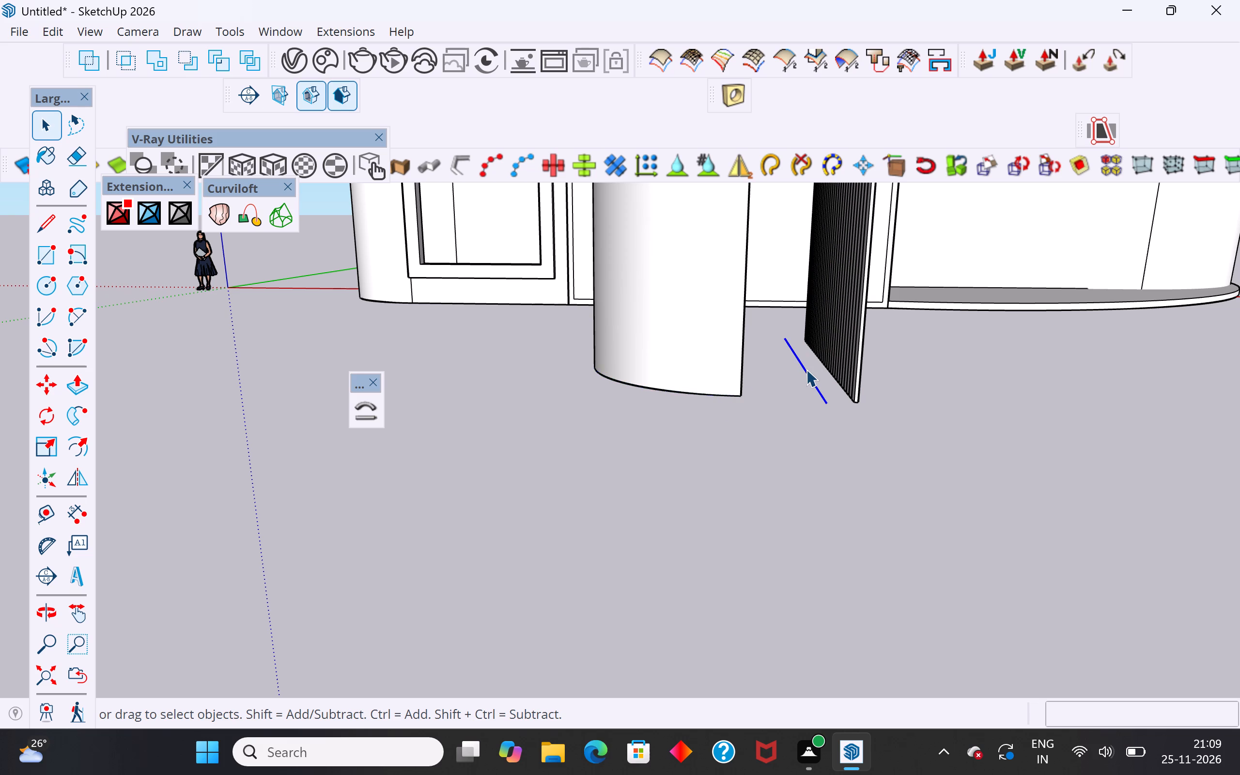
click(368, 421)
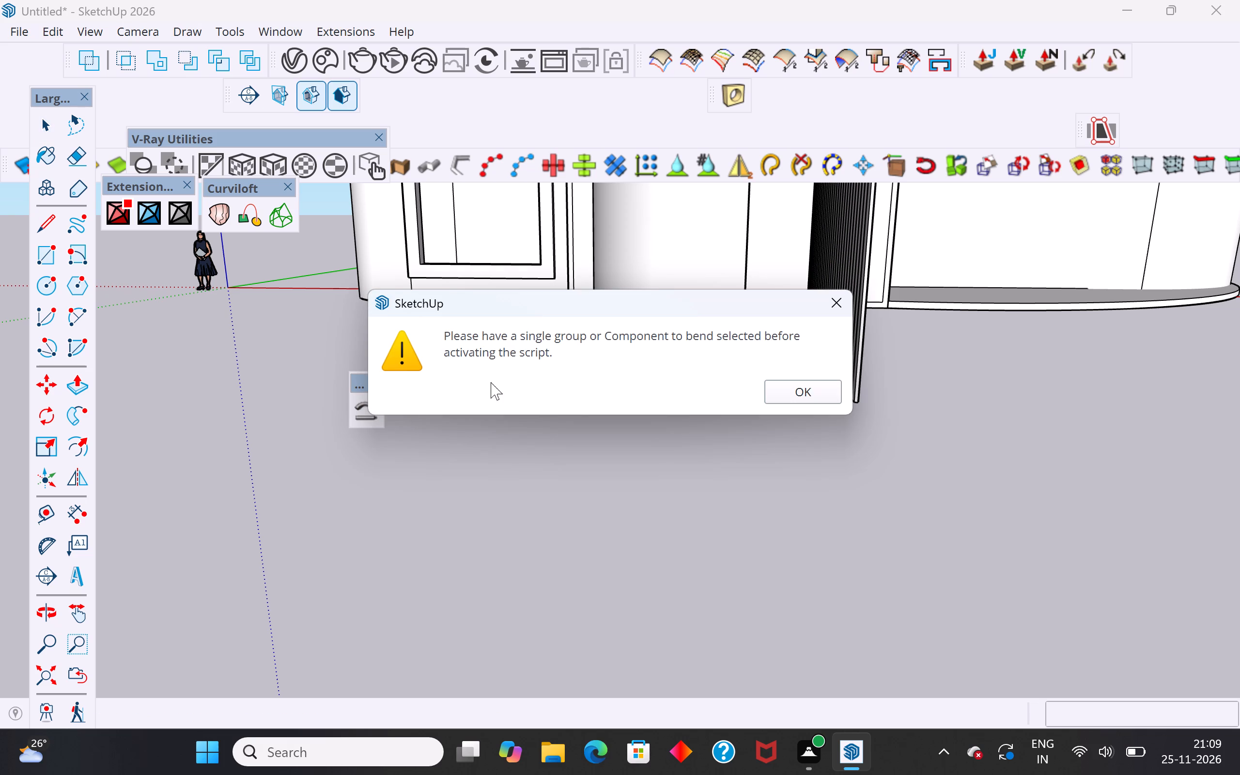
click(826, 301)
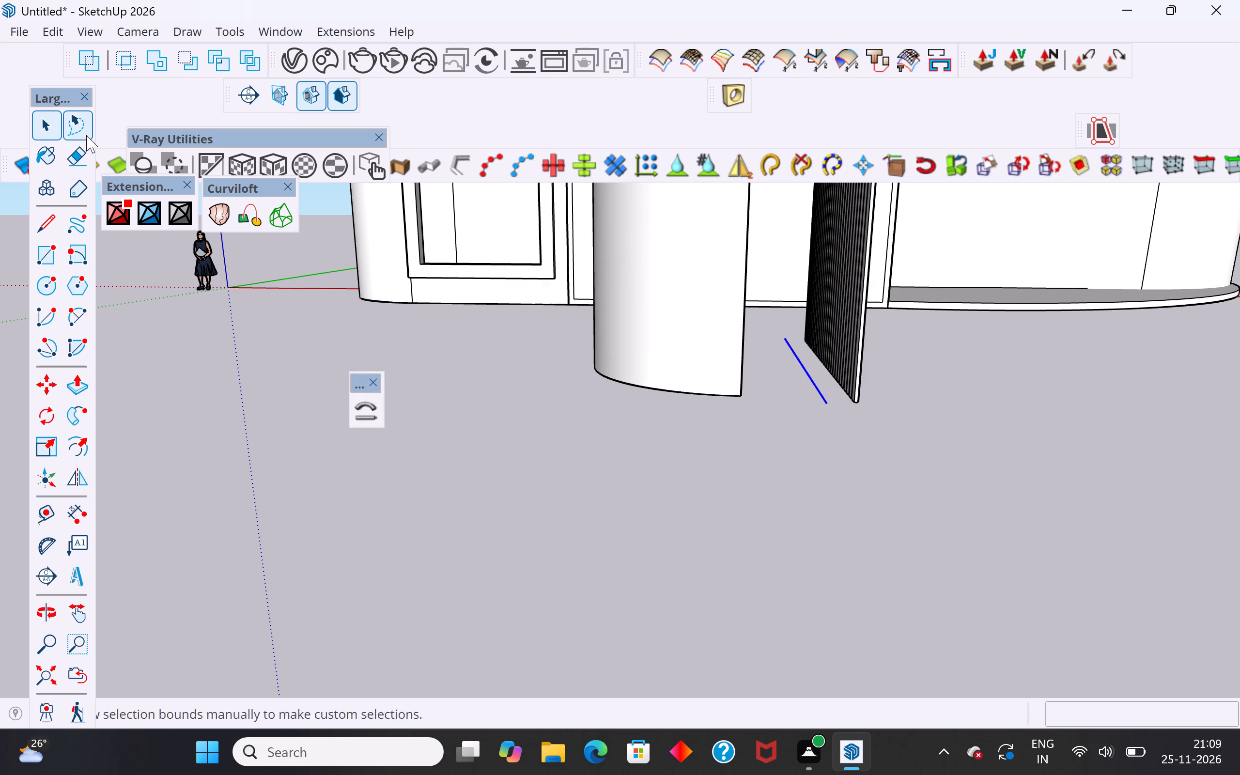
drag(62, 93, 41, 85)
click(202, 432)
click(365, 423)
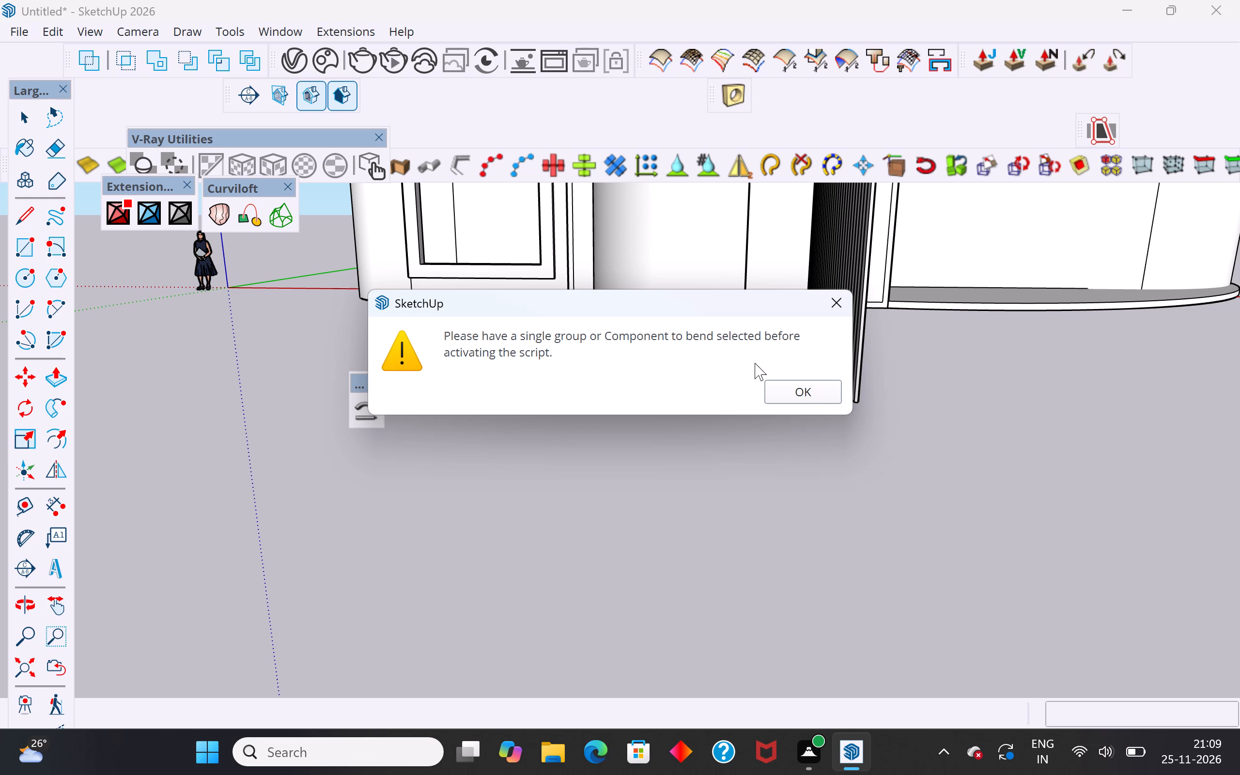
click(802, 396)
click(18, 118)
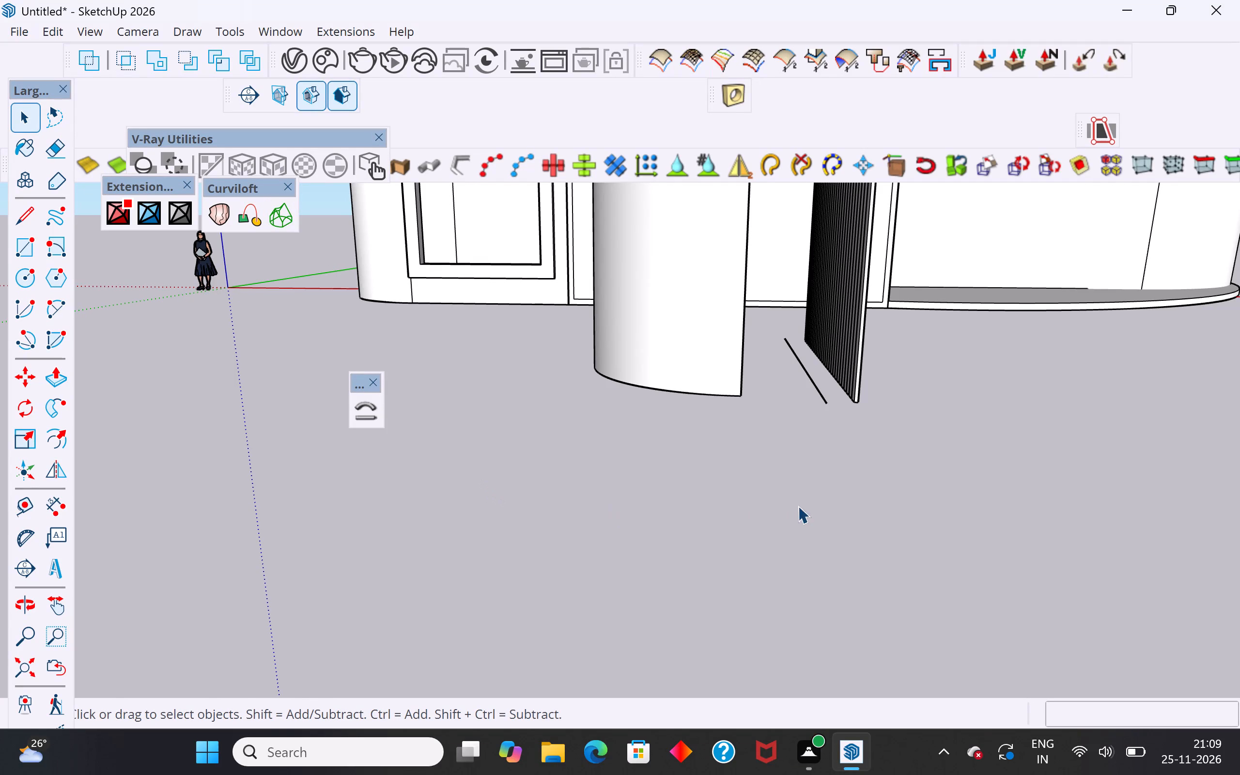
Copy the curved wall's bottom arc edge from its front endpoint to the open area about 9' 3 1/2" away.
middle_drag(800, 519, 803, 619)
scroll(735, 527, down, 5)
click(720, 589)
click(718, 595)
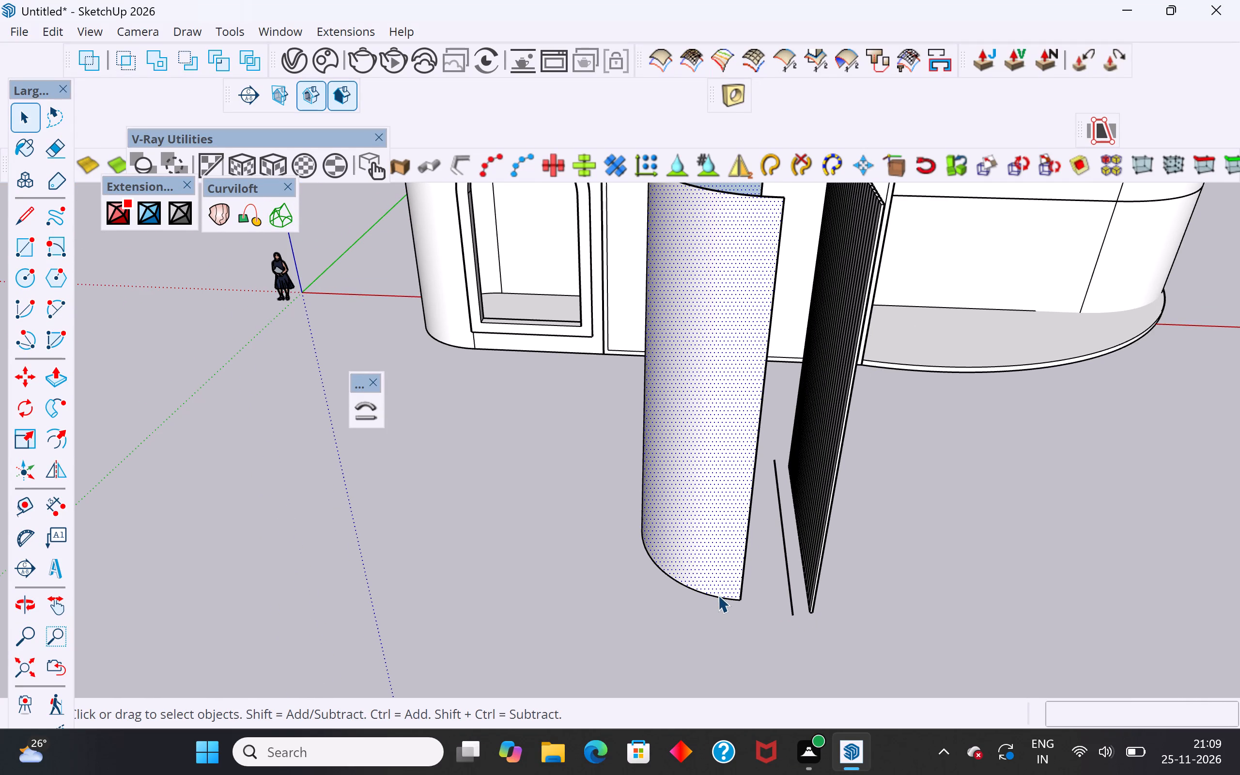
scroll(739, 600, down, 1)
scroll(739, 600, up, 4)
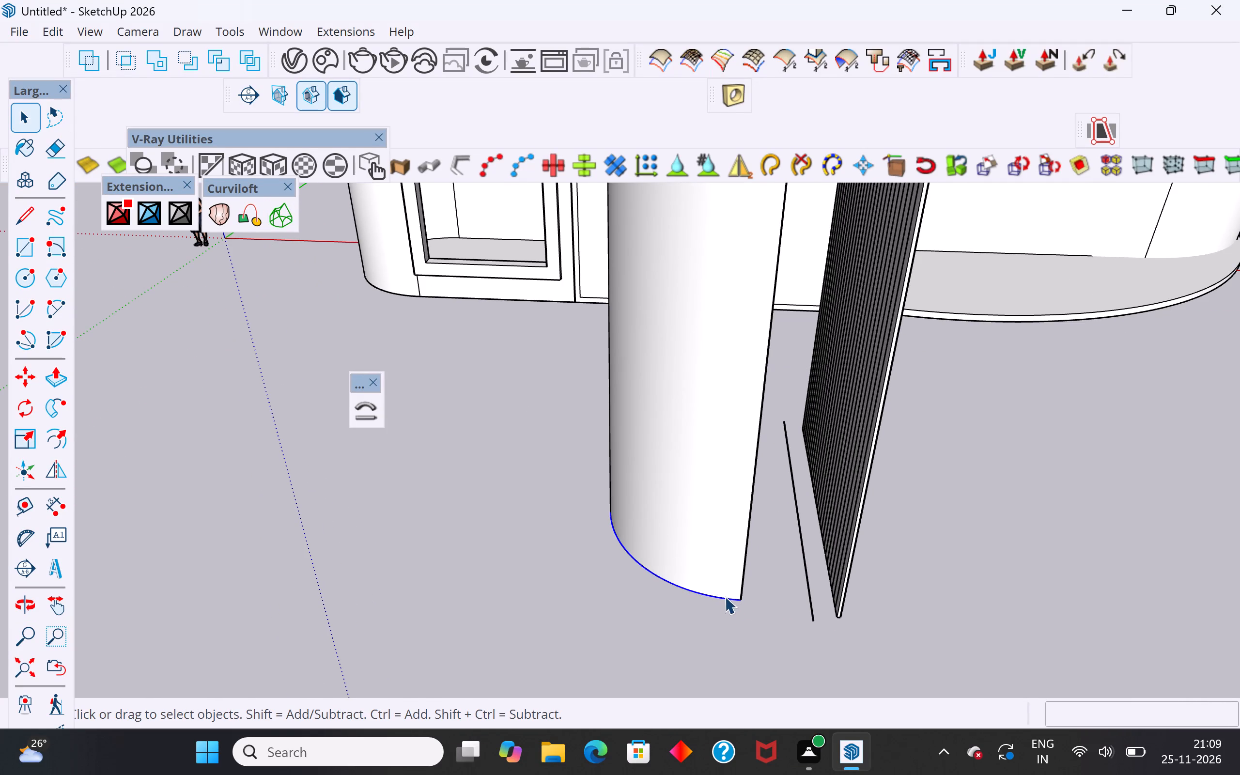
key(m)
click(738, 600)
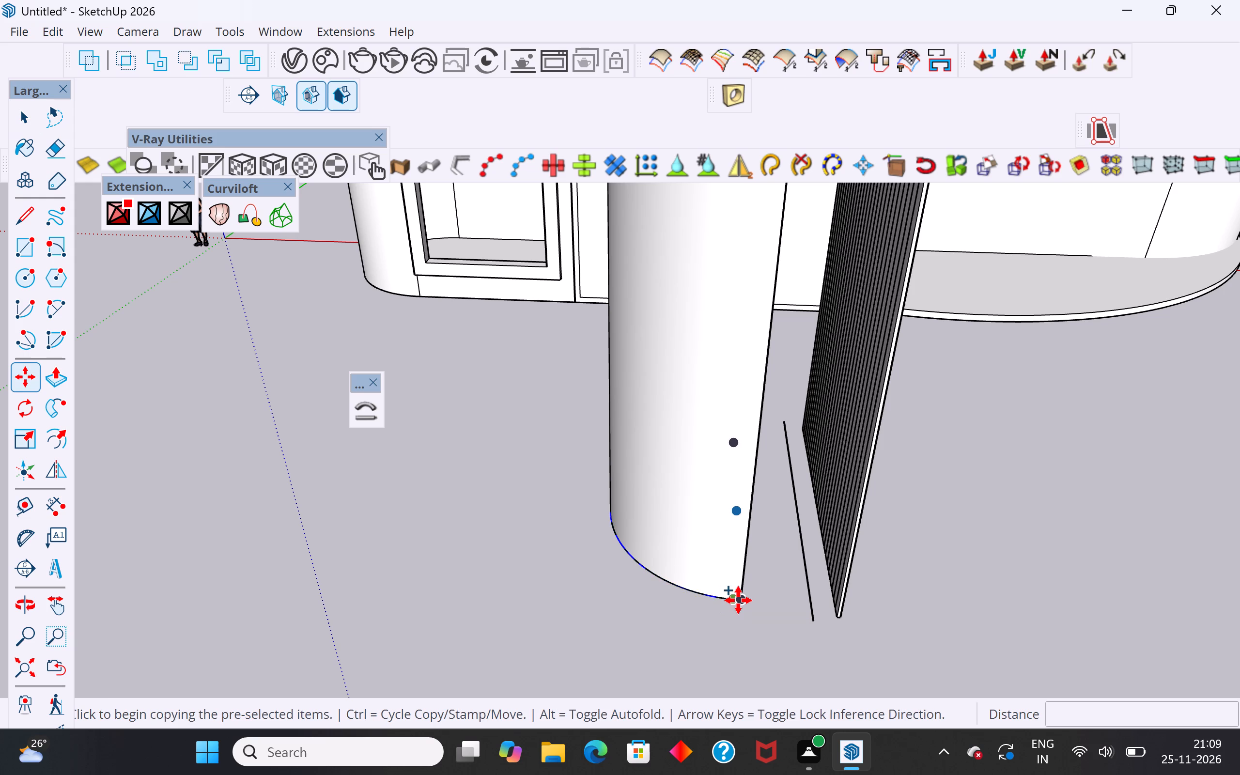
click(527, 577)
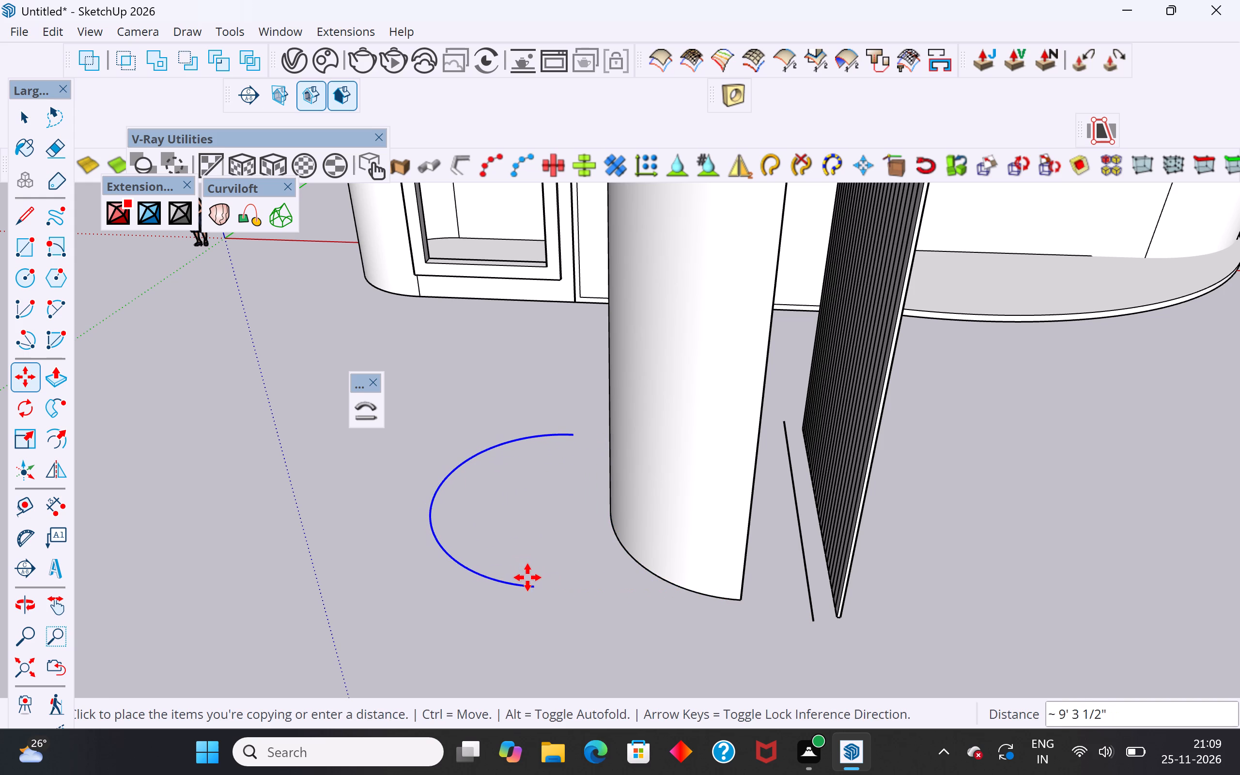
Delete the face of the curved wall standing between the copied arc and the strip group.
click(29, 111)
click(721, 468)
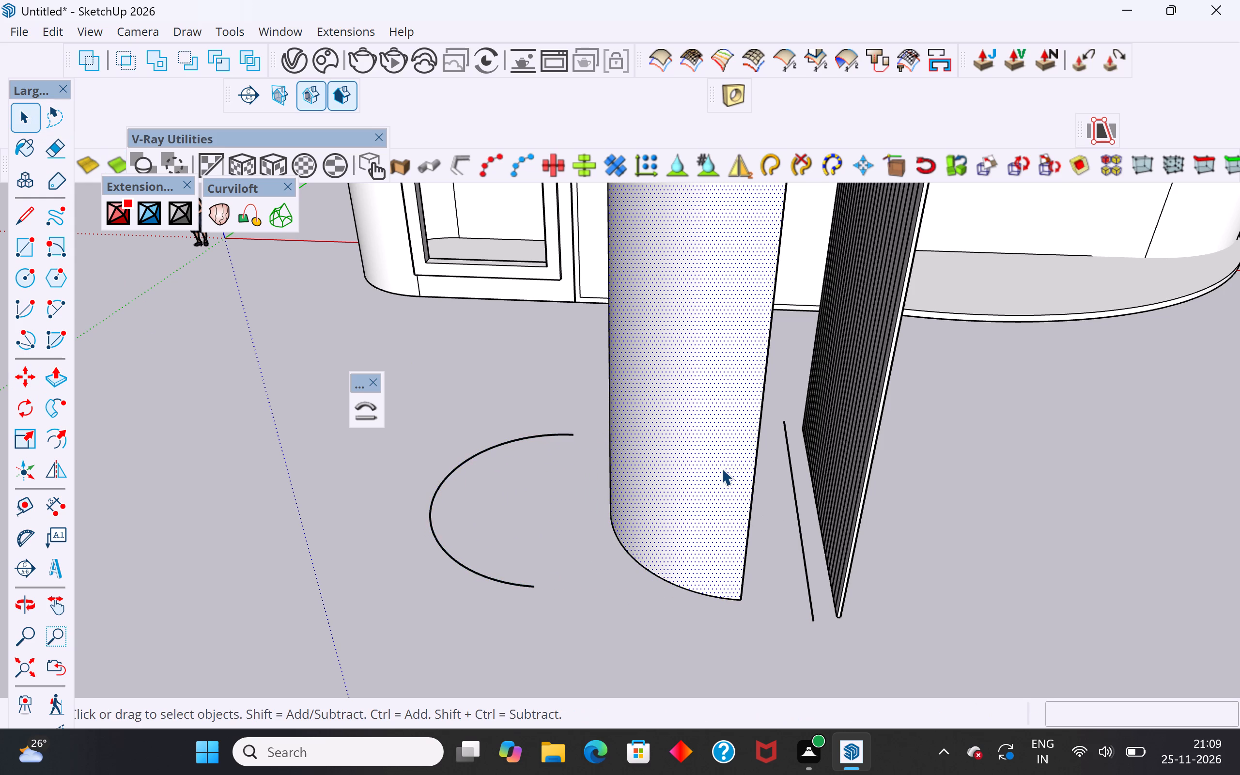
key(Delete)
Delete the removed wall's leftover arc and straight edges, keeping the copied arc and the straight line beside the strips.
scroll(626, 580, down, 6)
middle_drag(703, 504, 698, 436)
drag(709, 430, 640, 554)
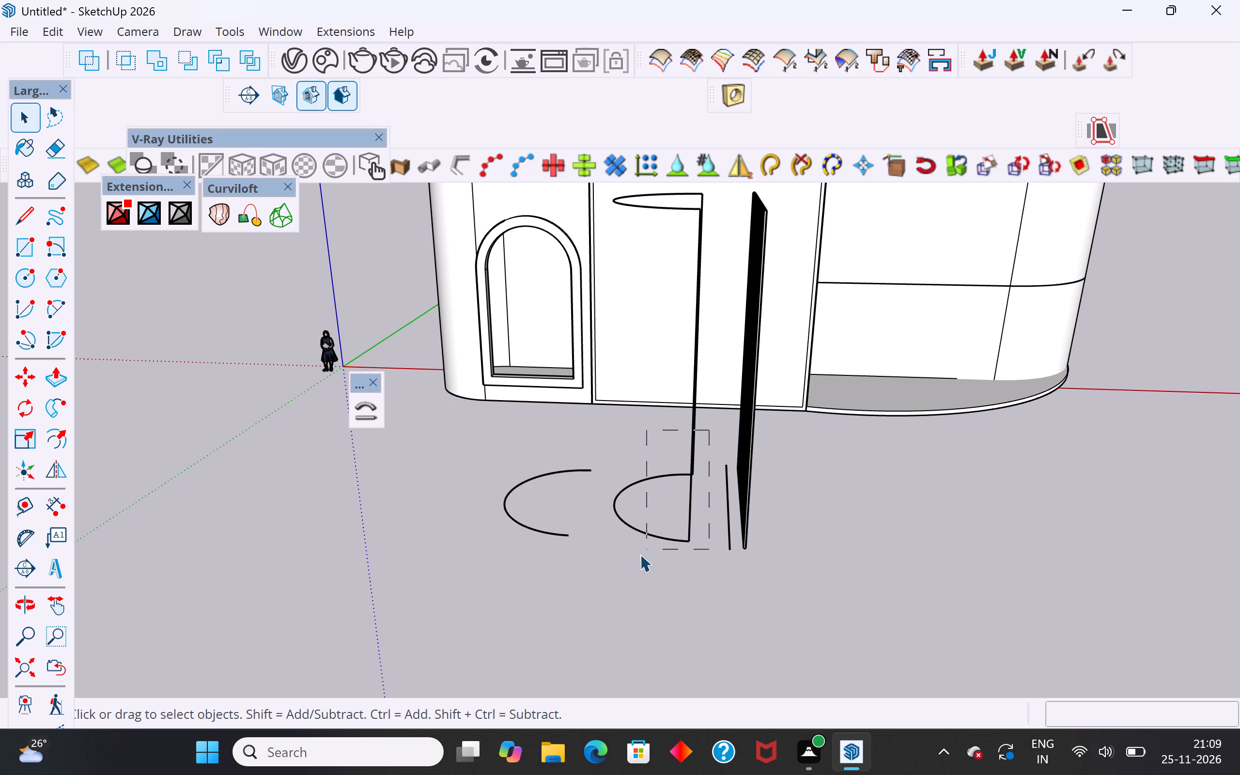
drag(640, 554, 634, 557)
key(Delete)
middle_drag(665, 461, 701, 602)
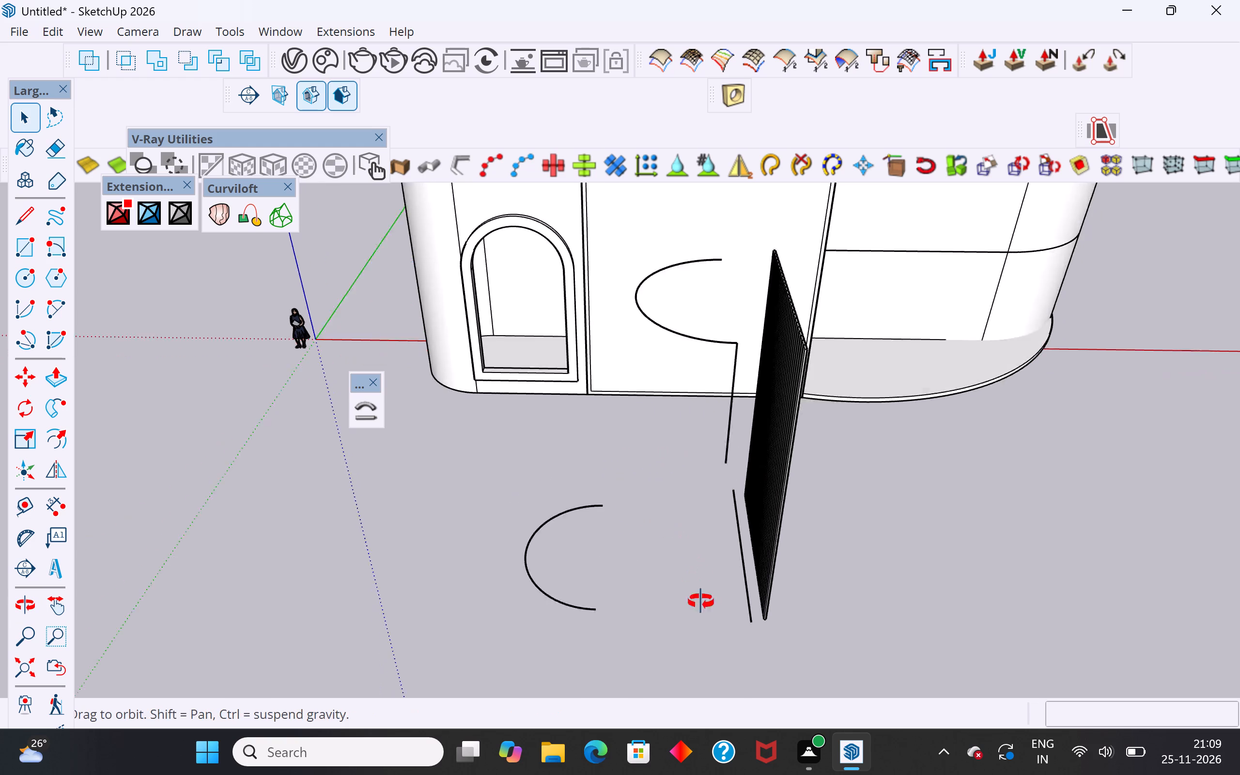
middle_drag(701, 602, 709, 659)
scroll(641, 518, down, 5)
middle_drag(697, 556, 637, 588)
drag(682, 456, 632, 519)
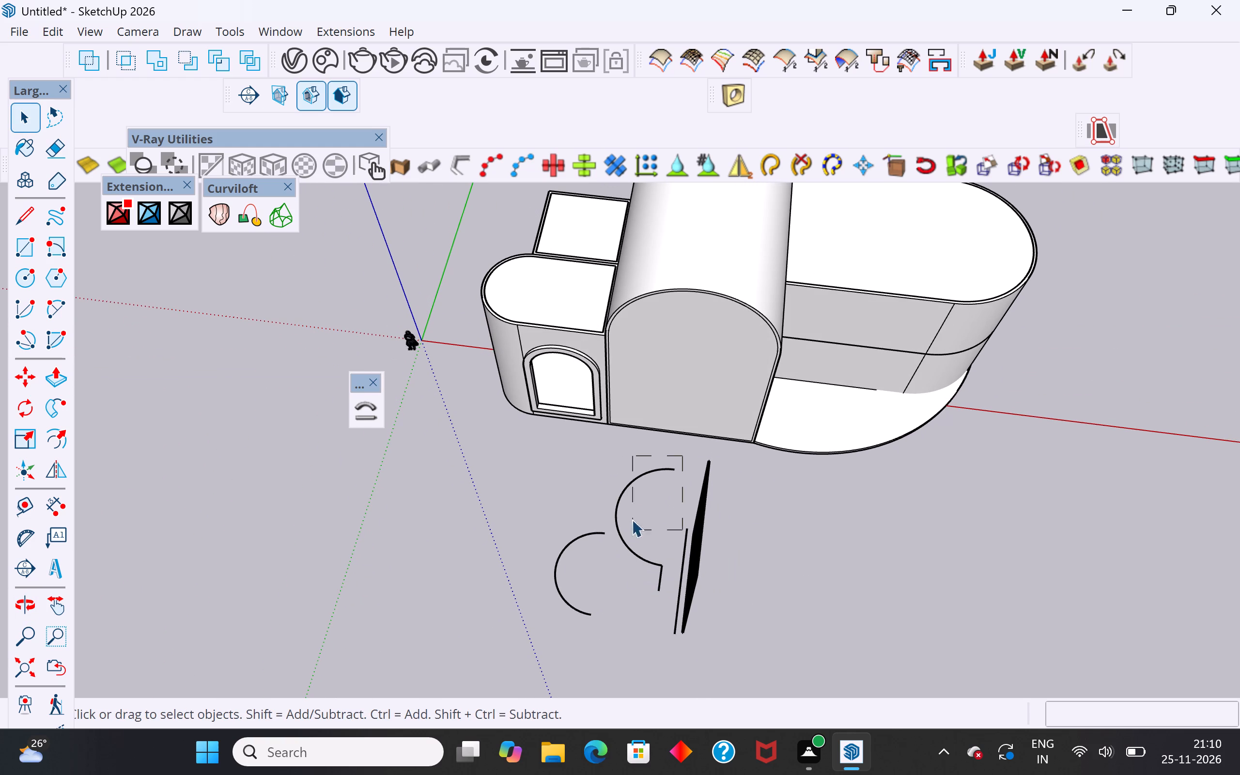
drag(632, 519, 621, 480)
key(Delete)
drag(666, 547, 643, 602)
key(Delete)
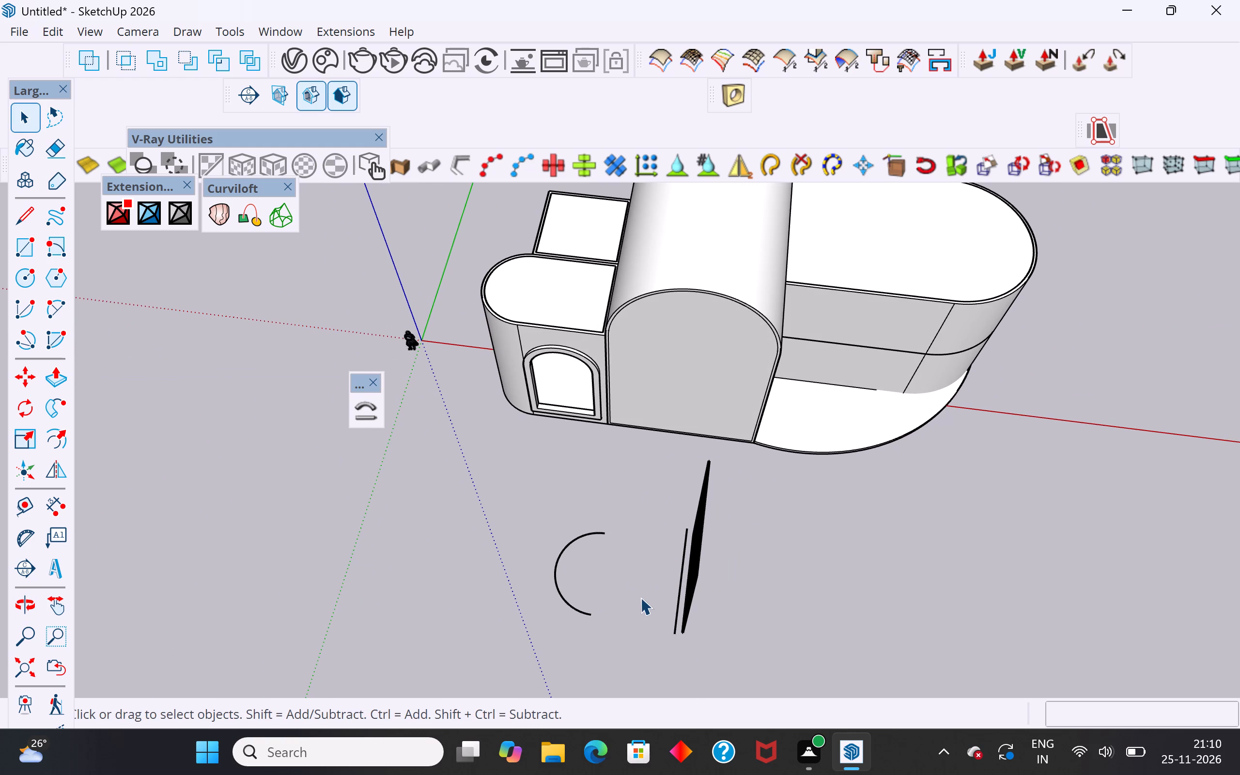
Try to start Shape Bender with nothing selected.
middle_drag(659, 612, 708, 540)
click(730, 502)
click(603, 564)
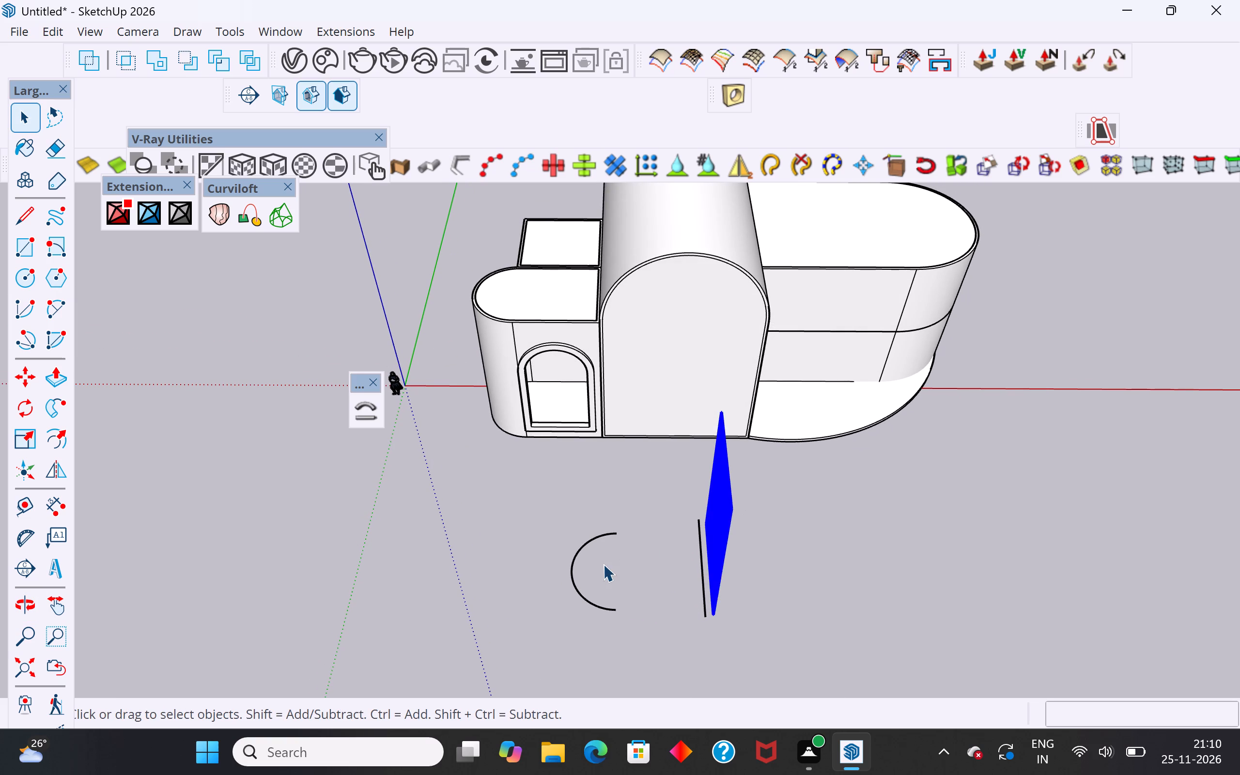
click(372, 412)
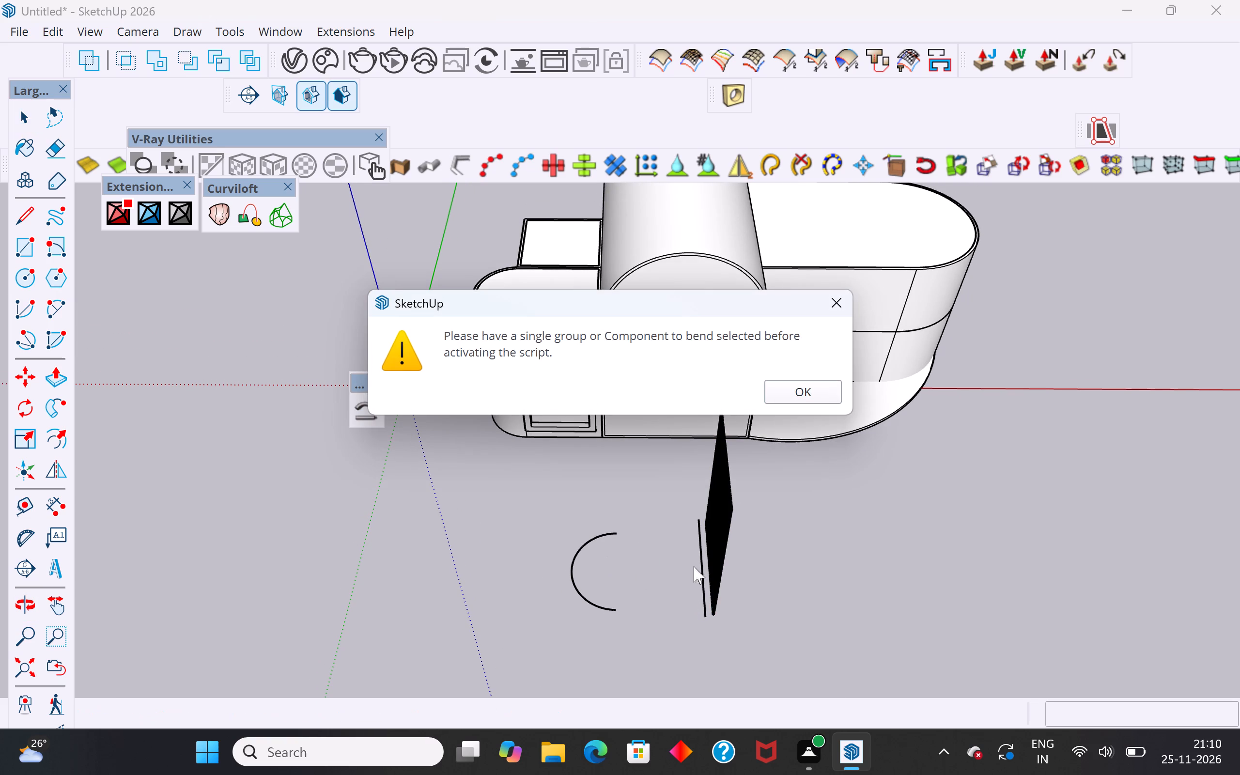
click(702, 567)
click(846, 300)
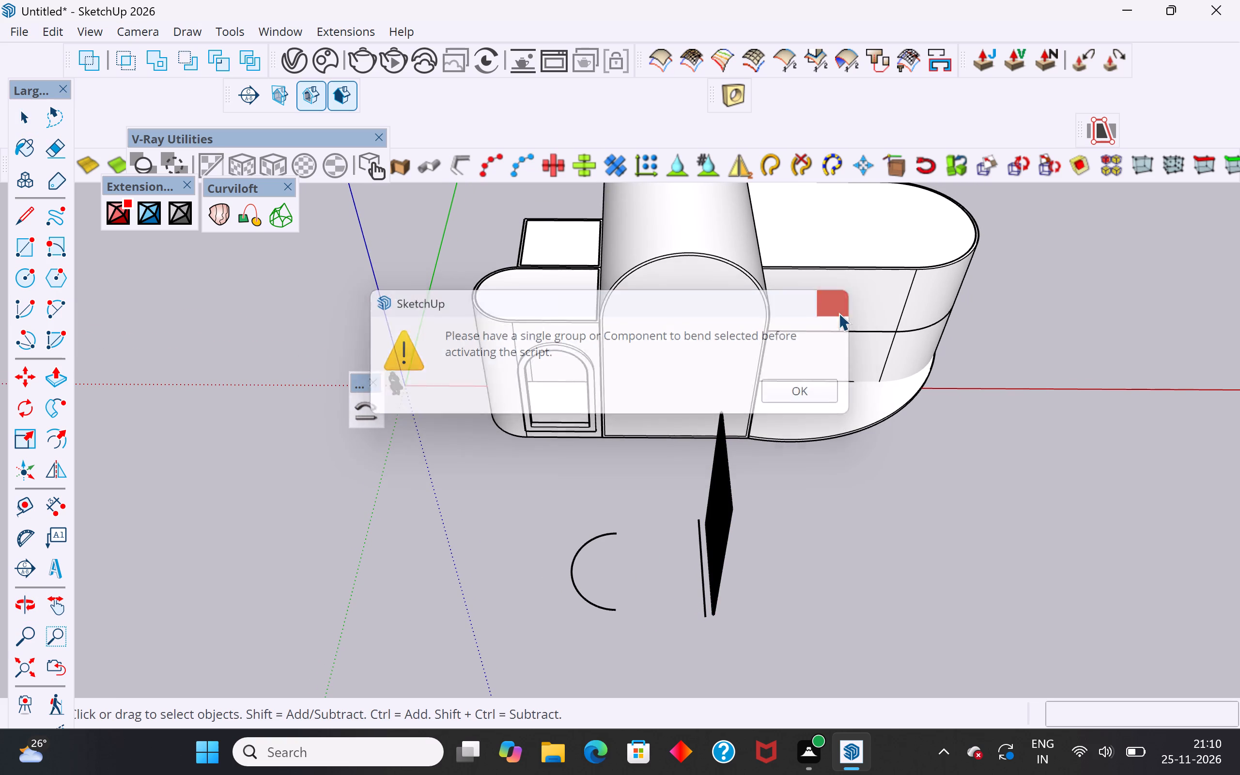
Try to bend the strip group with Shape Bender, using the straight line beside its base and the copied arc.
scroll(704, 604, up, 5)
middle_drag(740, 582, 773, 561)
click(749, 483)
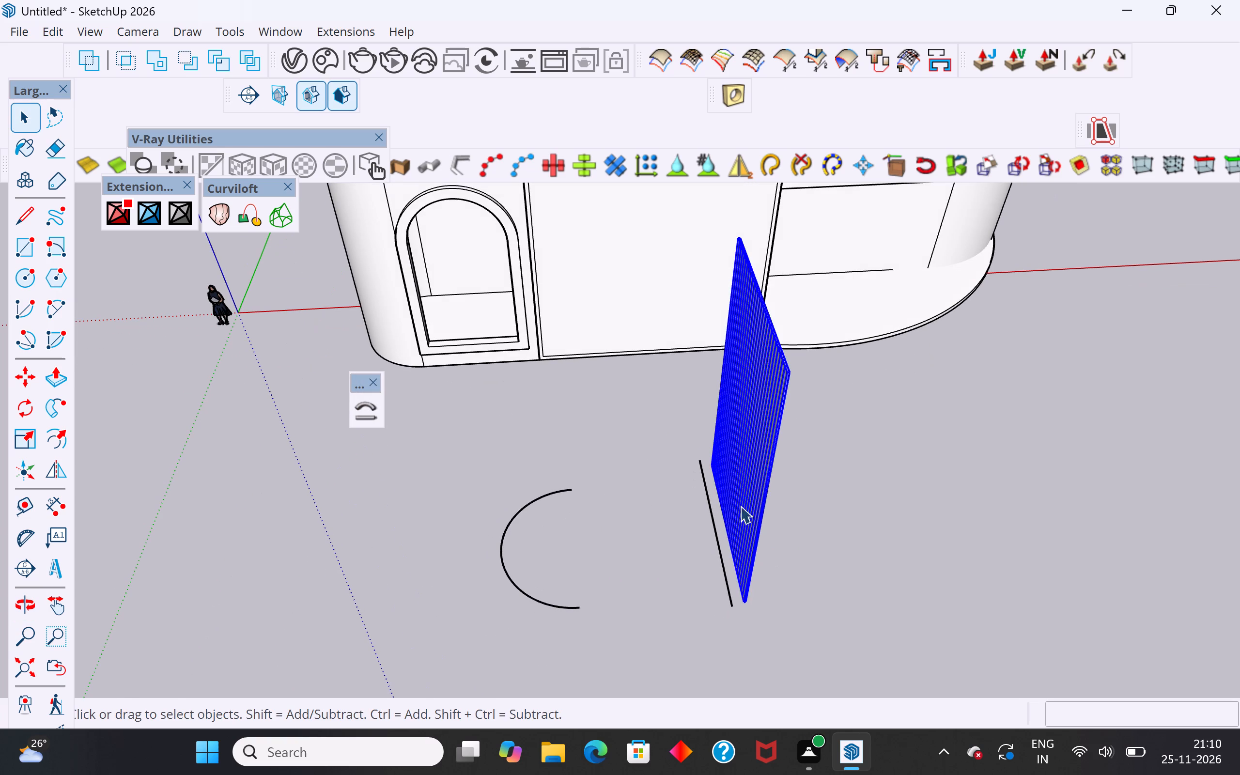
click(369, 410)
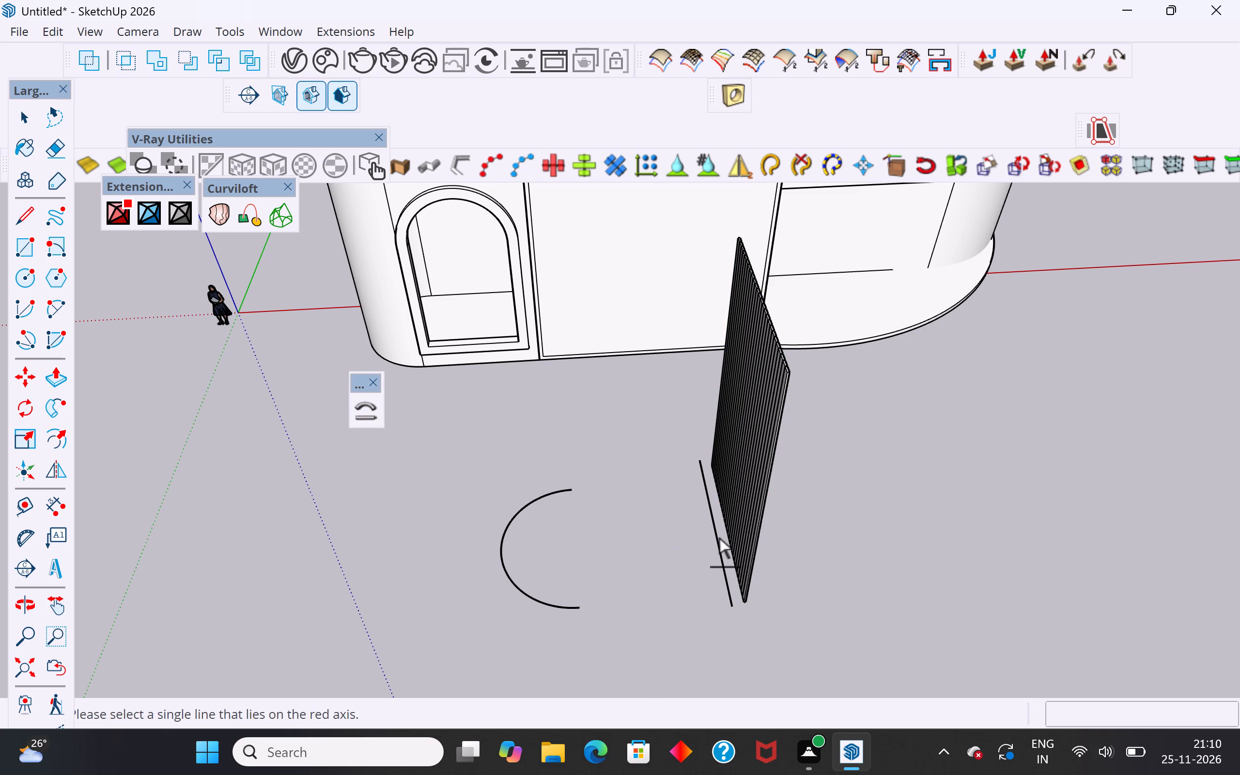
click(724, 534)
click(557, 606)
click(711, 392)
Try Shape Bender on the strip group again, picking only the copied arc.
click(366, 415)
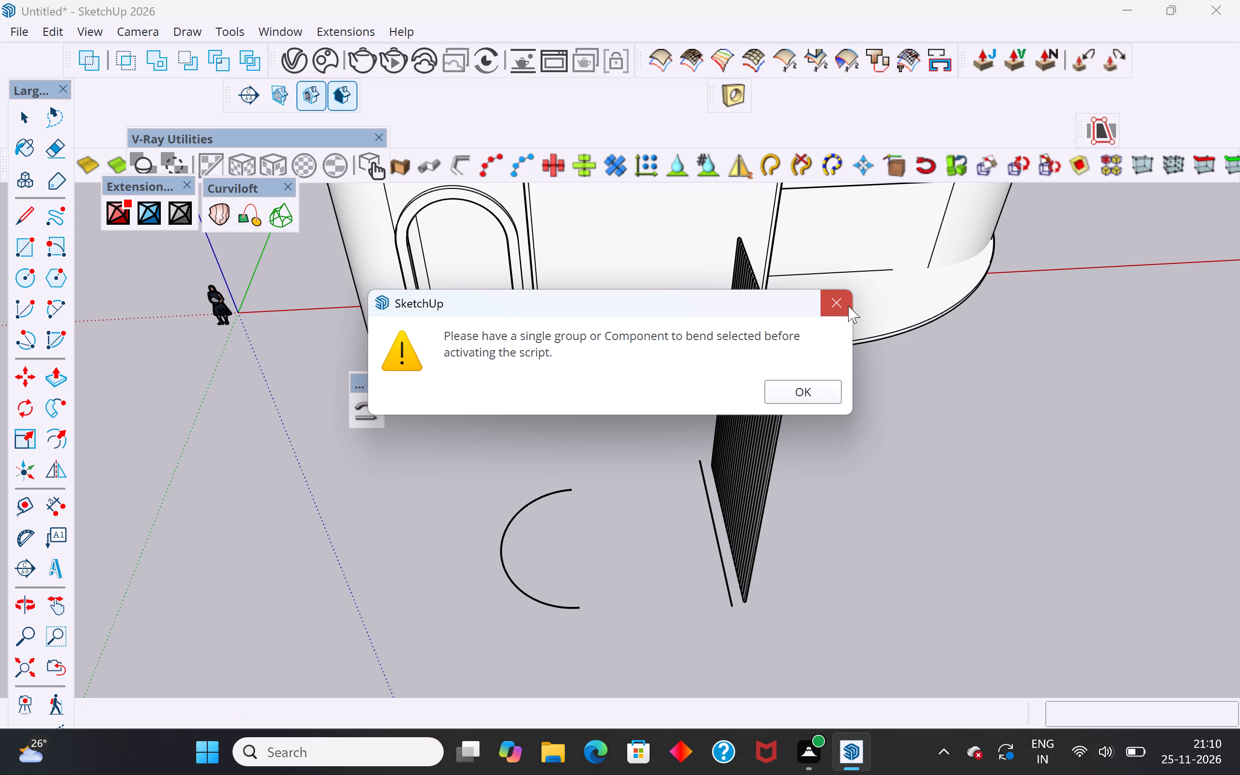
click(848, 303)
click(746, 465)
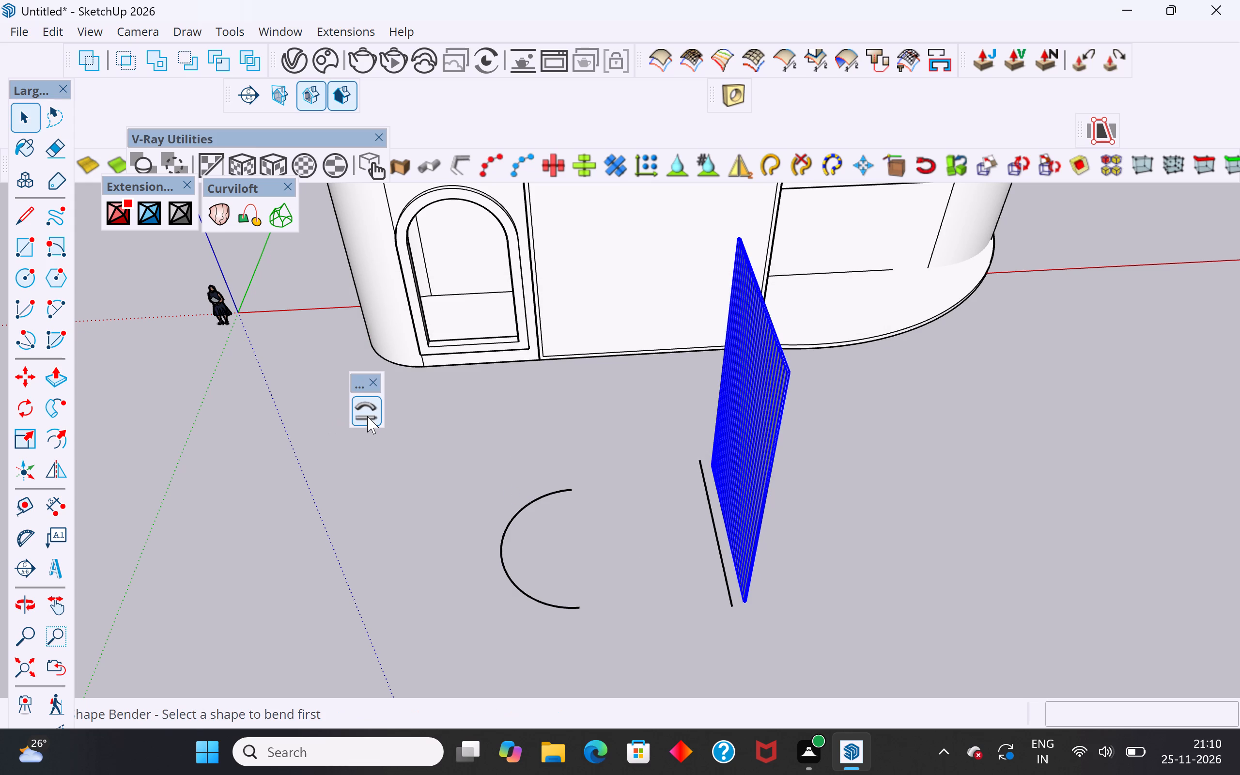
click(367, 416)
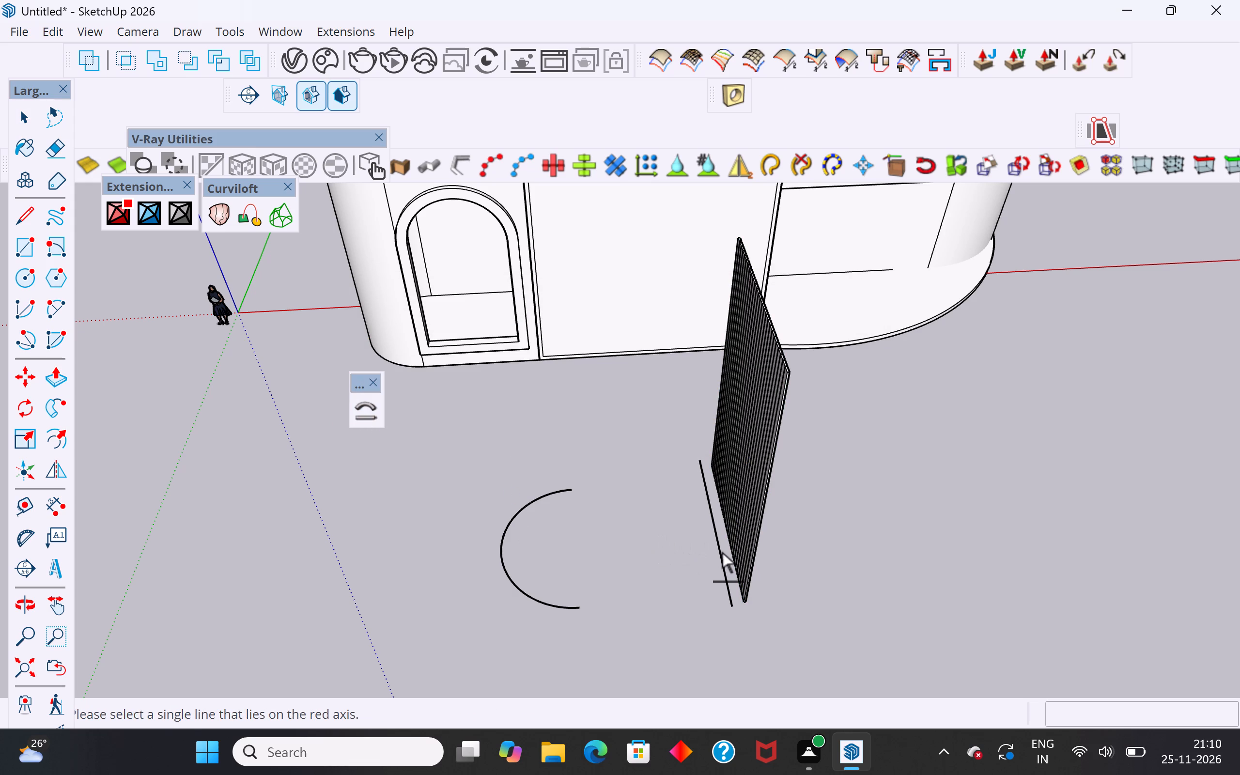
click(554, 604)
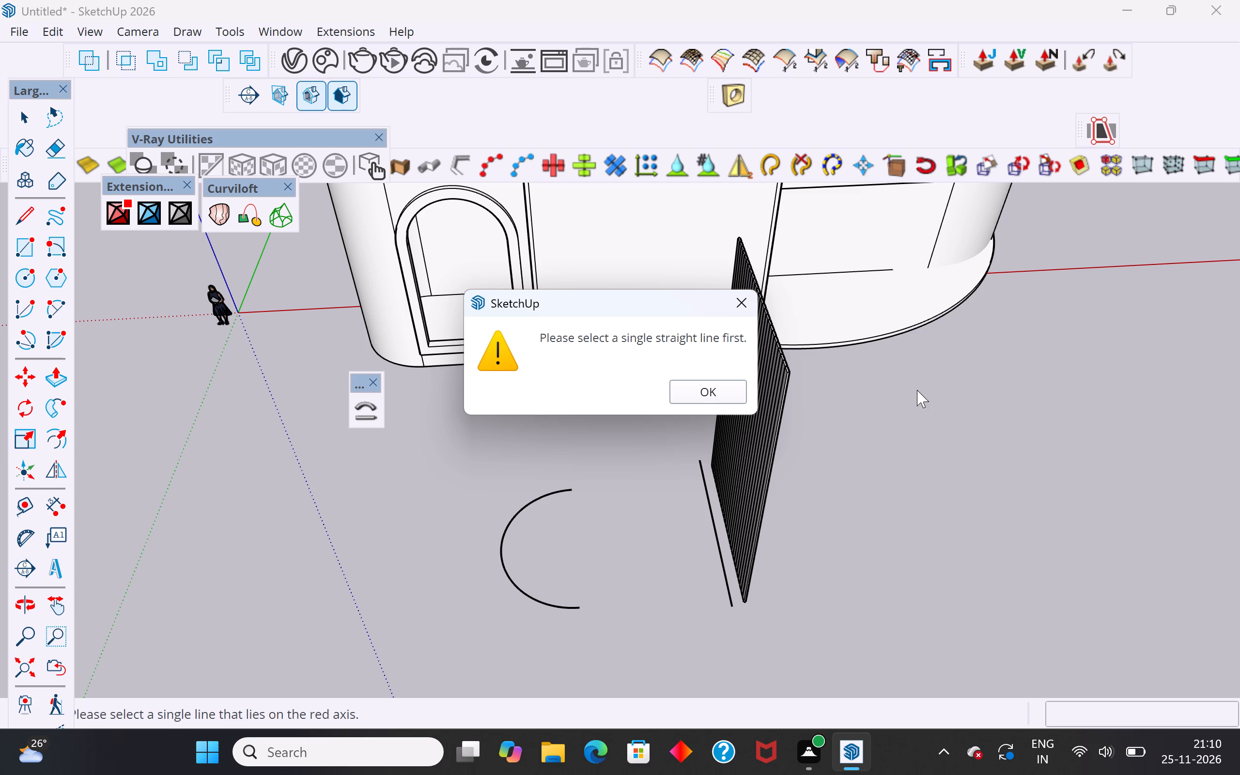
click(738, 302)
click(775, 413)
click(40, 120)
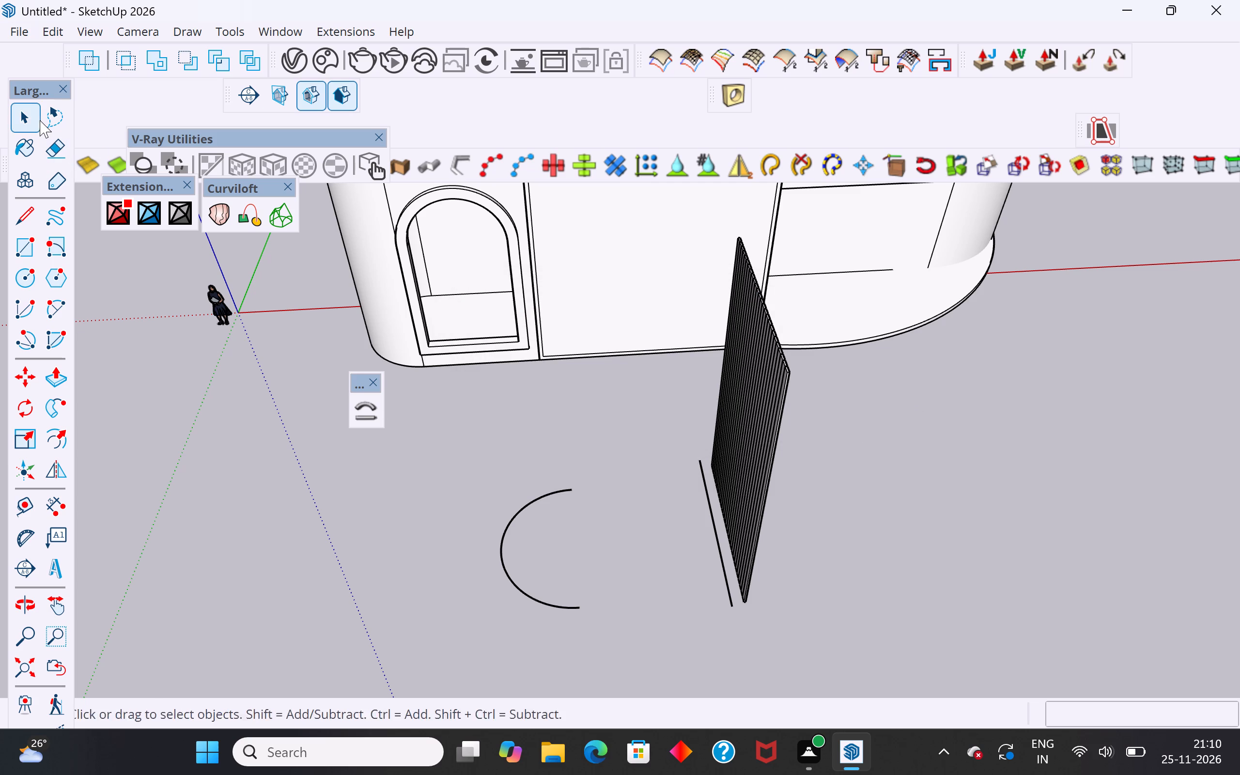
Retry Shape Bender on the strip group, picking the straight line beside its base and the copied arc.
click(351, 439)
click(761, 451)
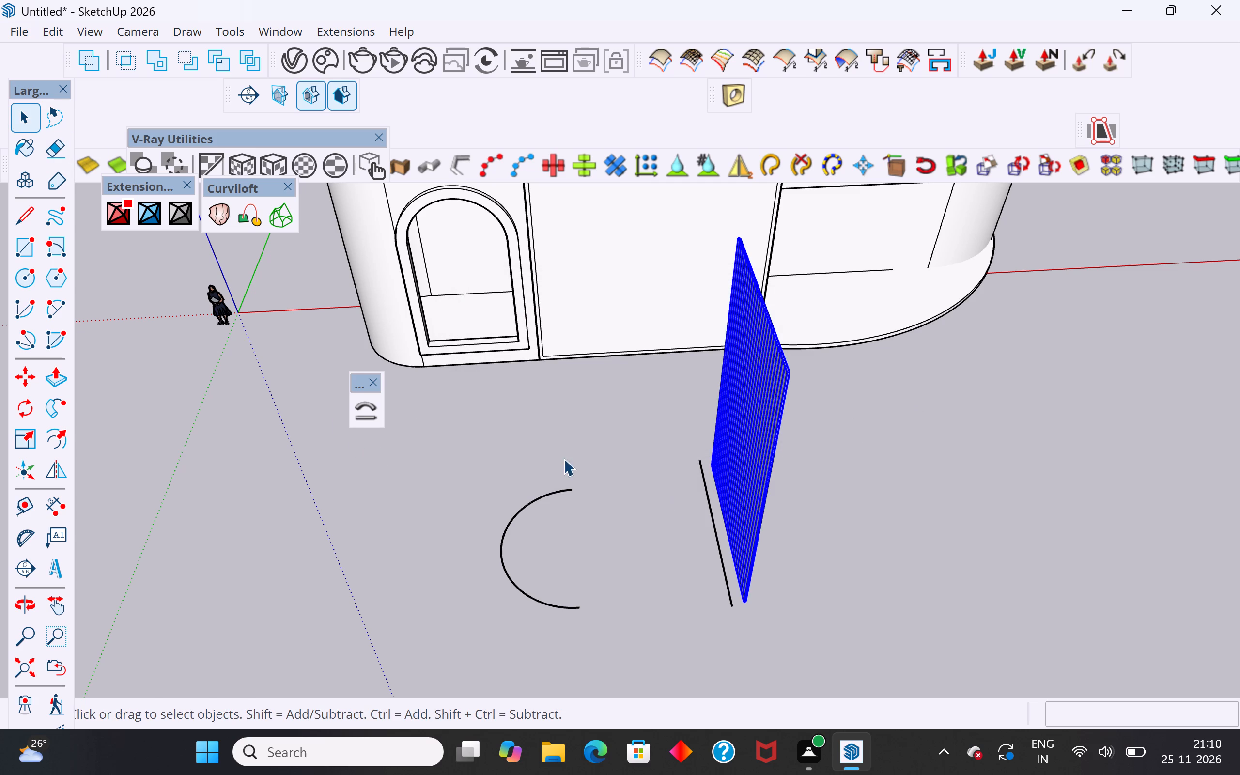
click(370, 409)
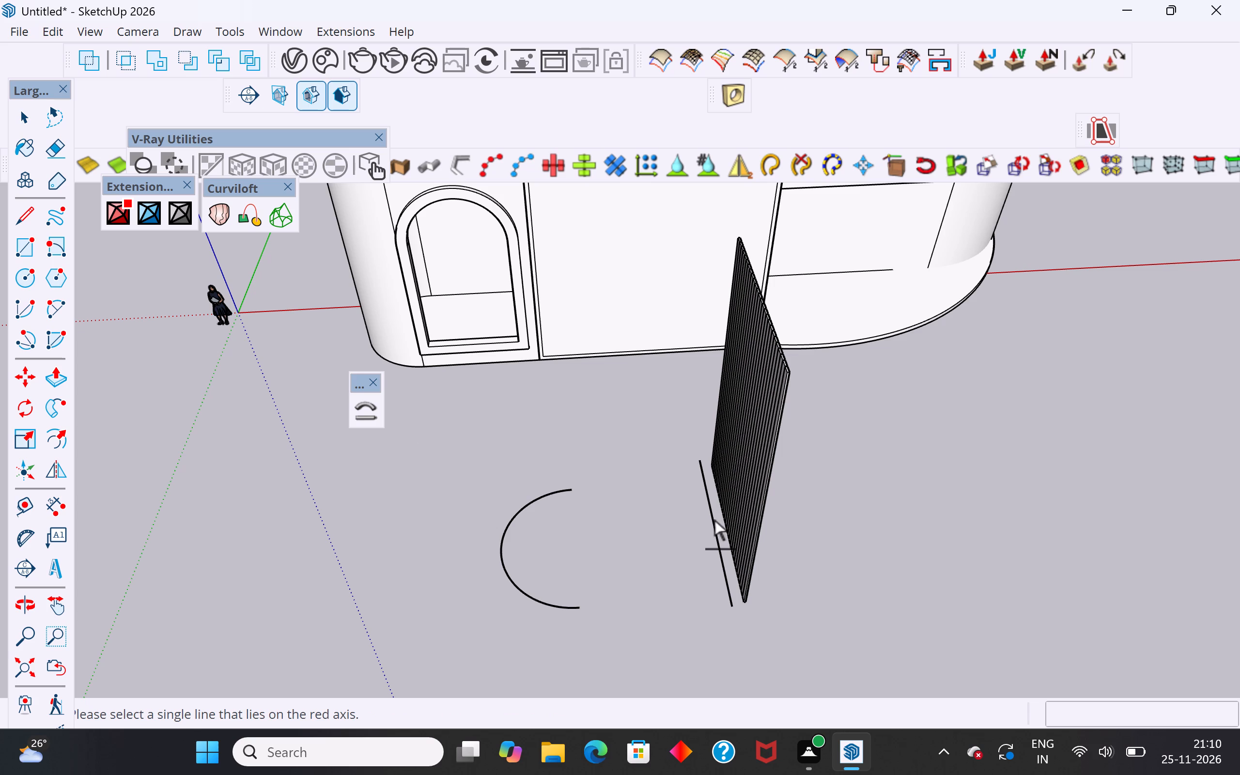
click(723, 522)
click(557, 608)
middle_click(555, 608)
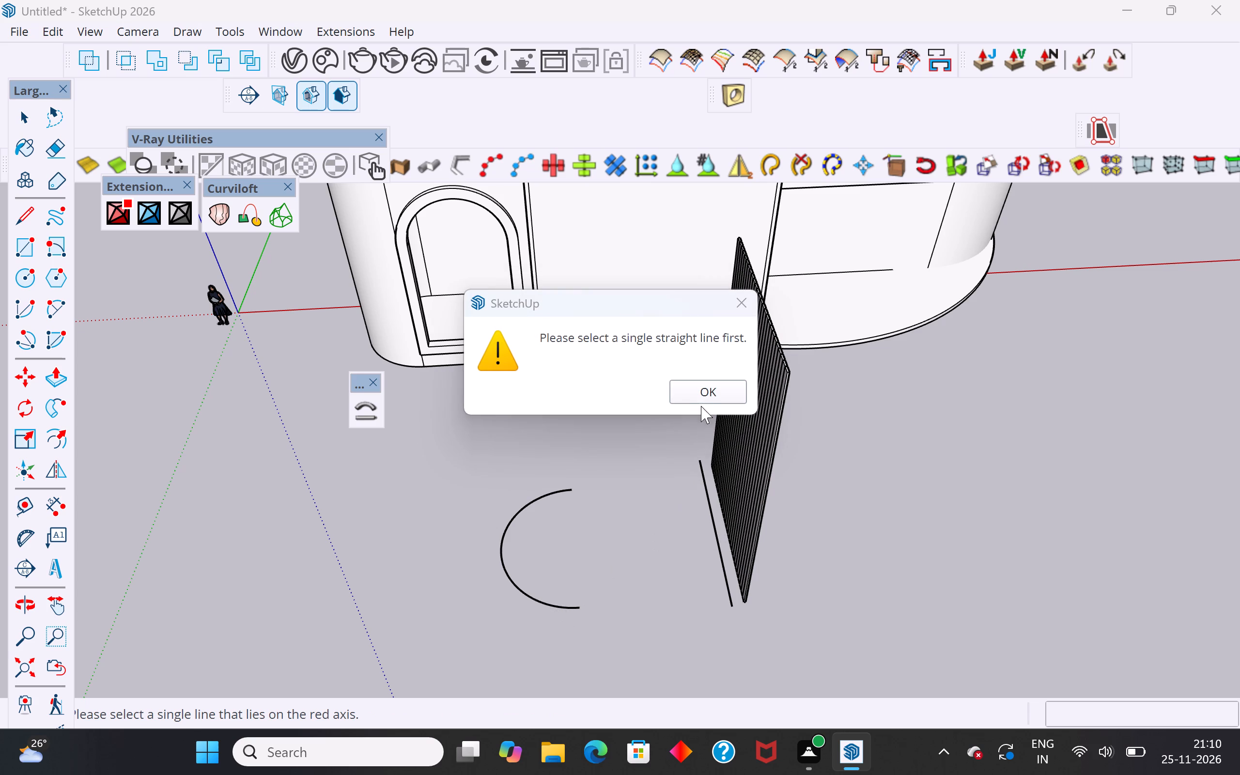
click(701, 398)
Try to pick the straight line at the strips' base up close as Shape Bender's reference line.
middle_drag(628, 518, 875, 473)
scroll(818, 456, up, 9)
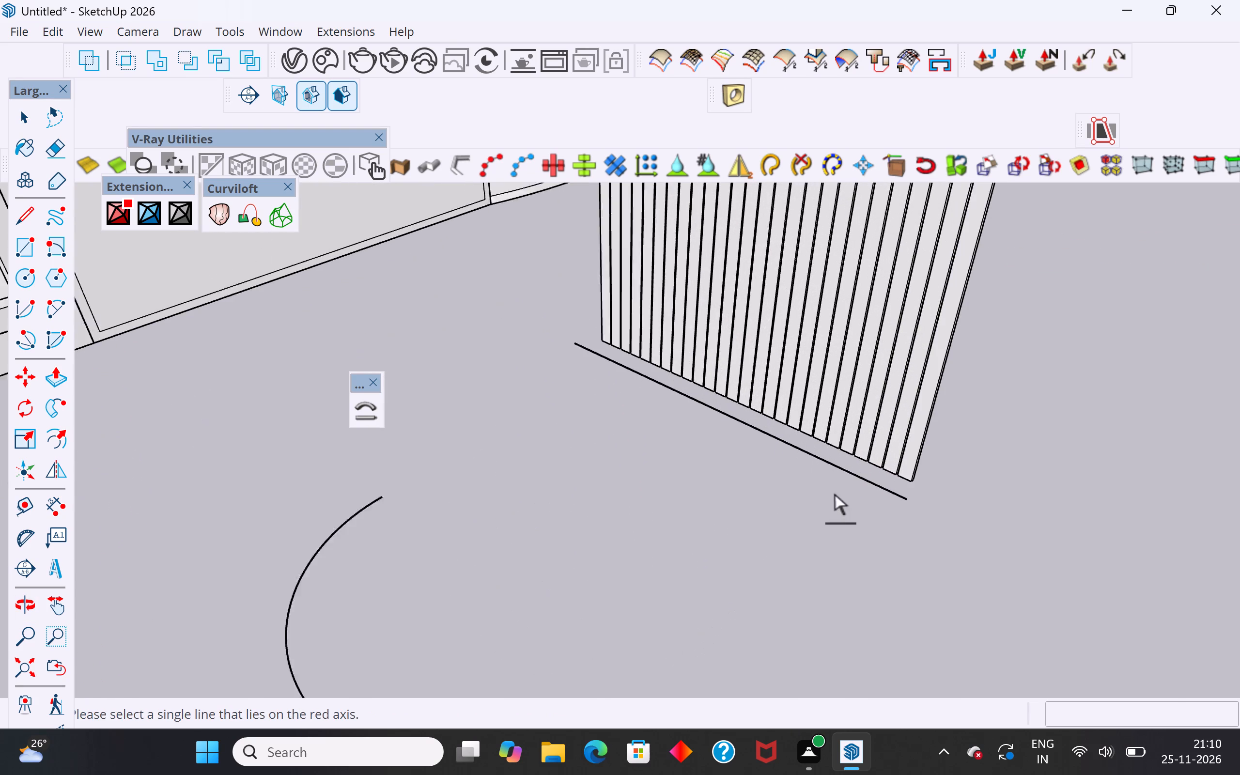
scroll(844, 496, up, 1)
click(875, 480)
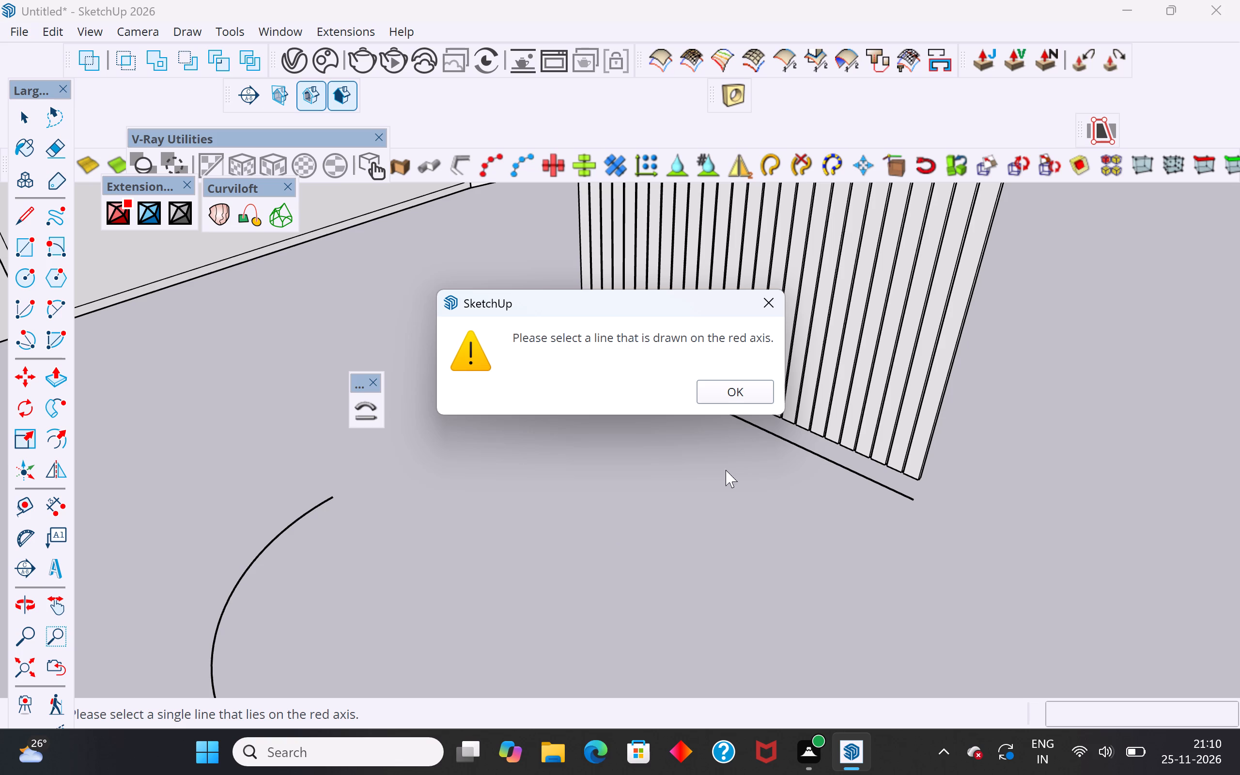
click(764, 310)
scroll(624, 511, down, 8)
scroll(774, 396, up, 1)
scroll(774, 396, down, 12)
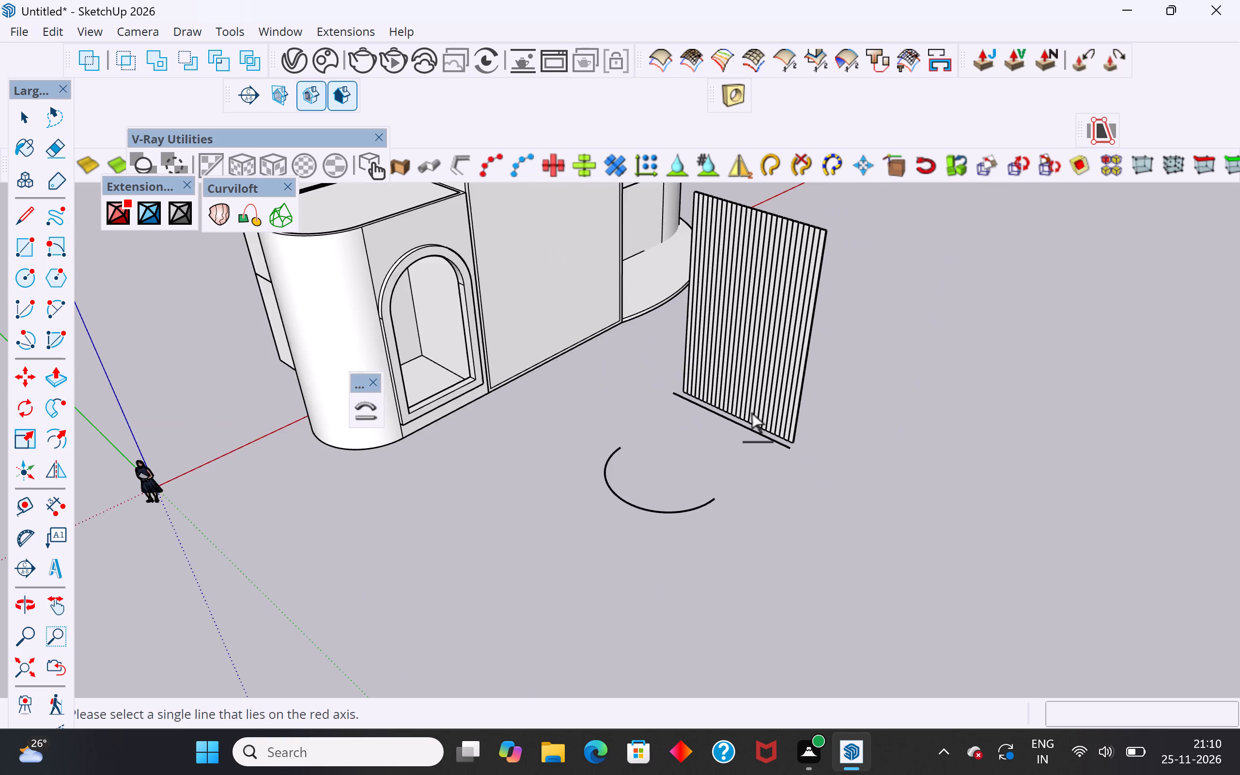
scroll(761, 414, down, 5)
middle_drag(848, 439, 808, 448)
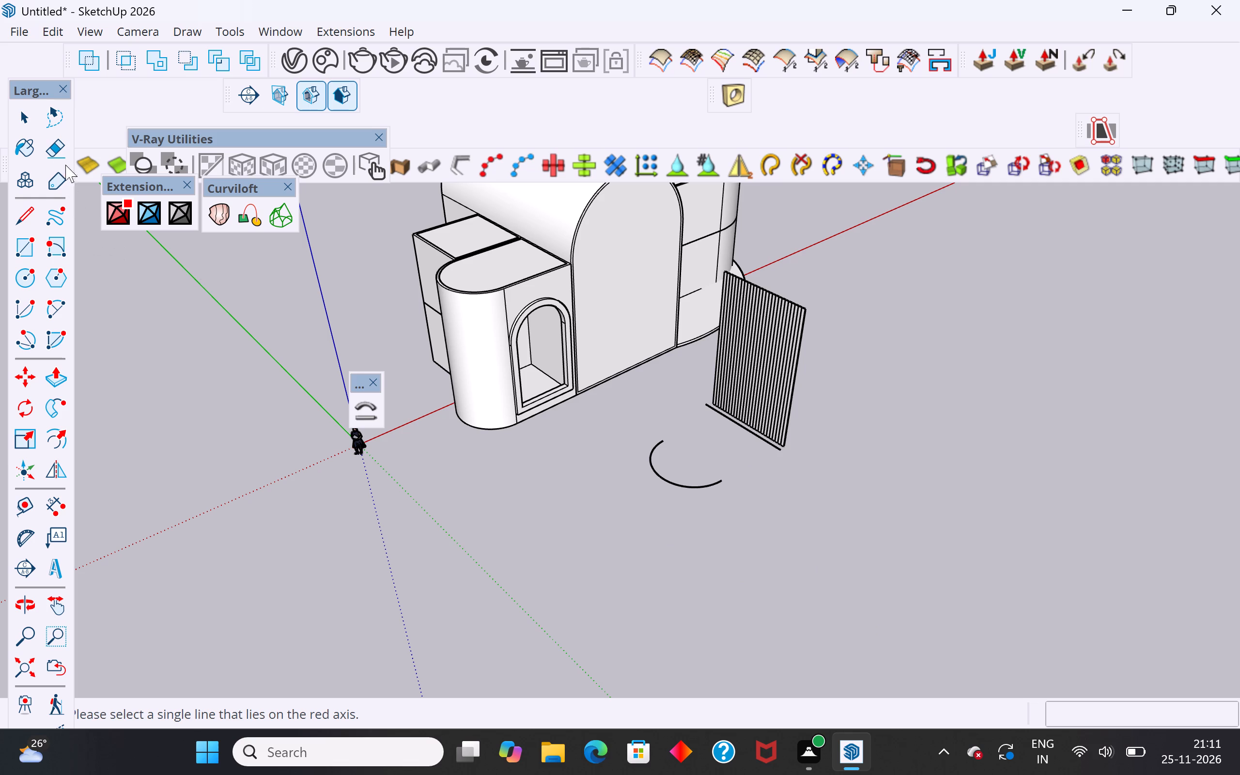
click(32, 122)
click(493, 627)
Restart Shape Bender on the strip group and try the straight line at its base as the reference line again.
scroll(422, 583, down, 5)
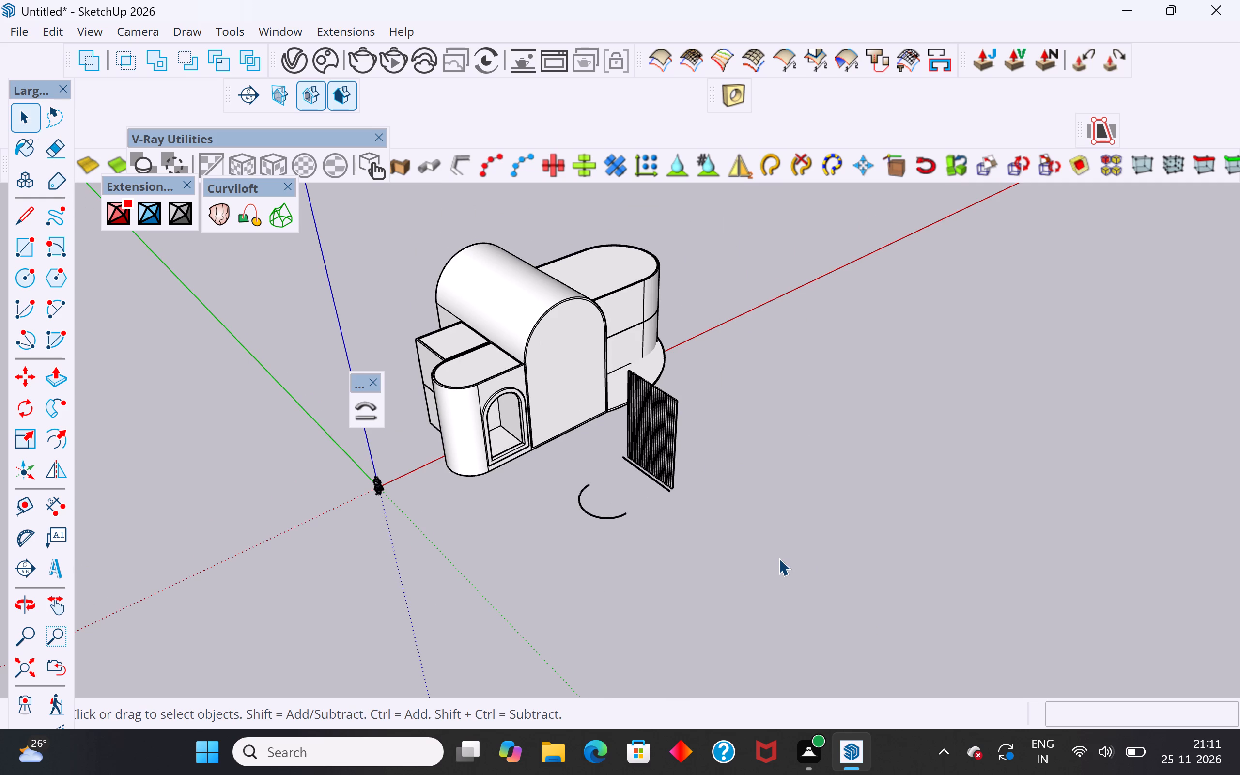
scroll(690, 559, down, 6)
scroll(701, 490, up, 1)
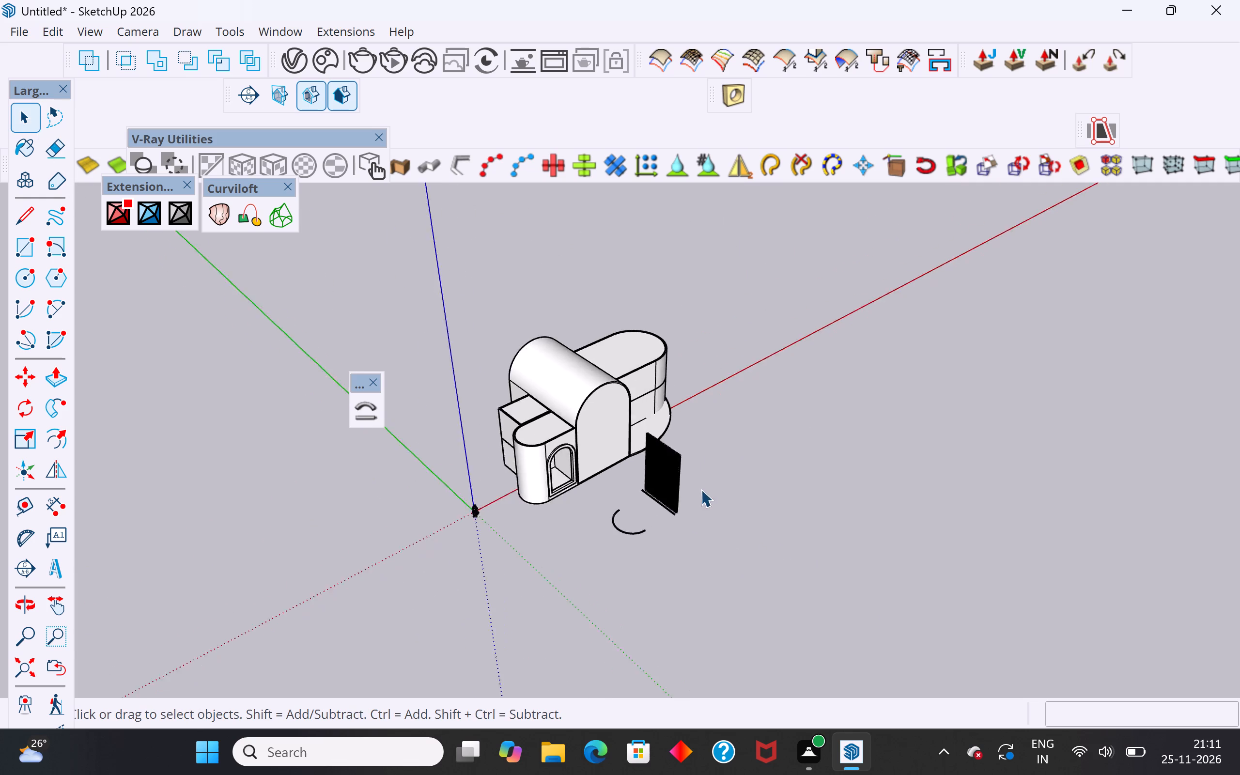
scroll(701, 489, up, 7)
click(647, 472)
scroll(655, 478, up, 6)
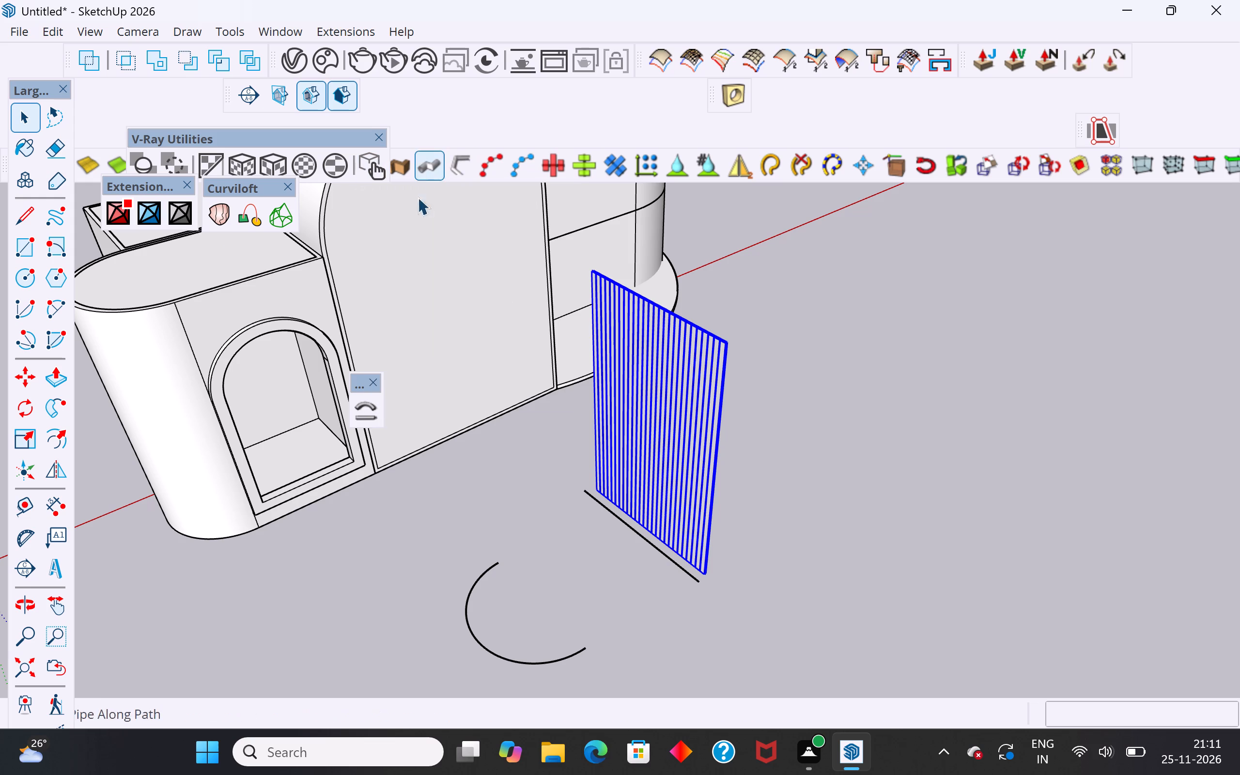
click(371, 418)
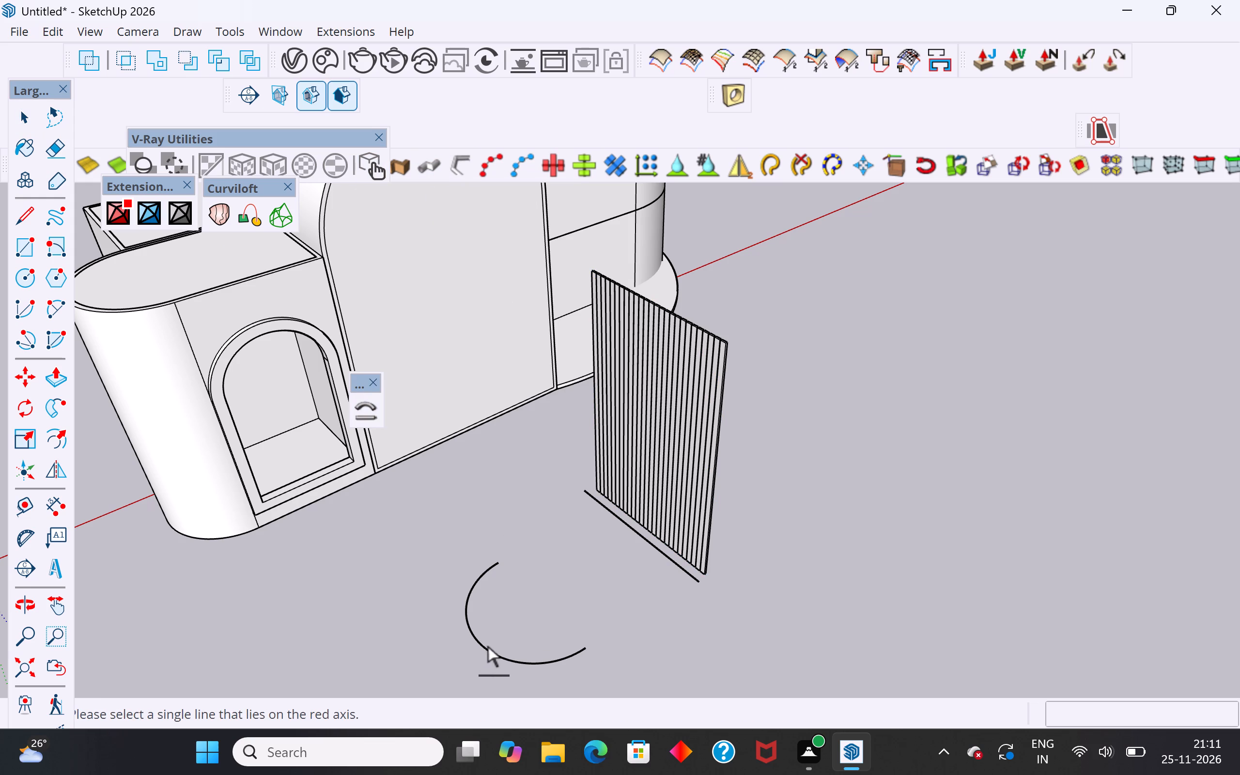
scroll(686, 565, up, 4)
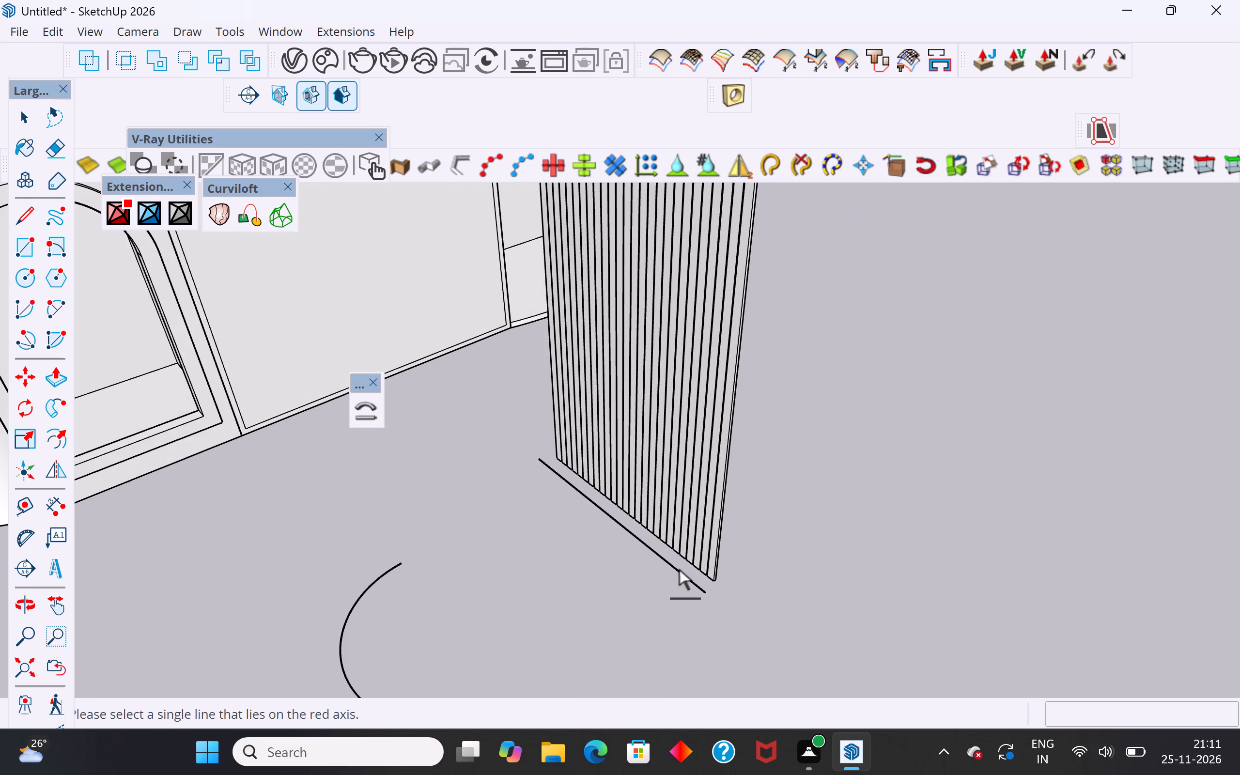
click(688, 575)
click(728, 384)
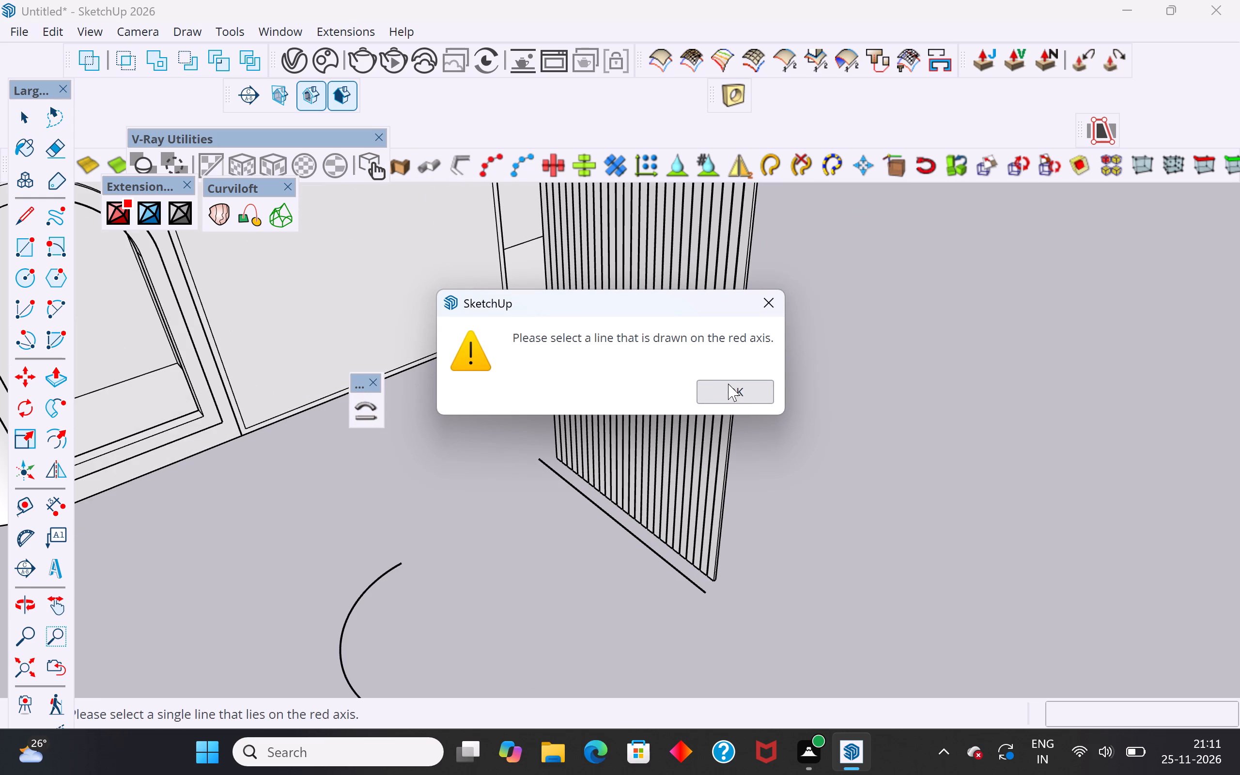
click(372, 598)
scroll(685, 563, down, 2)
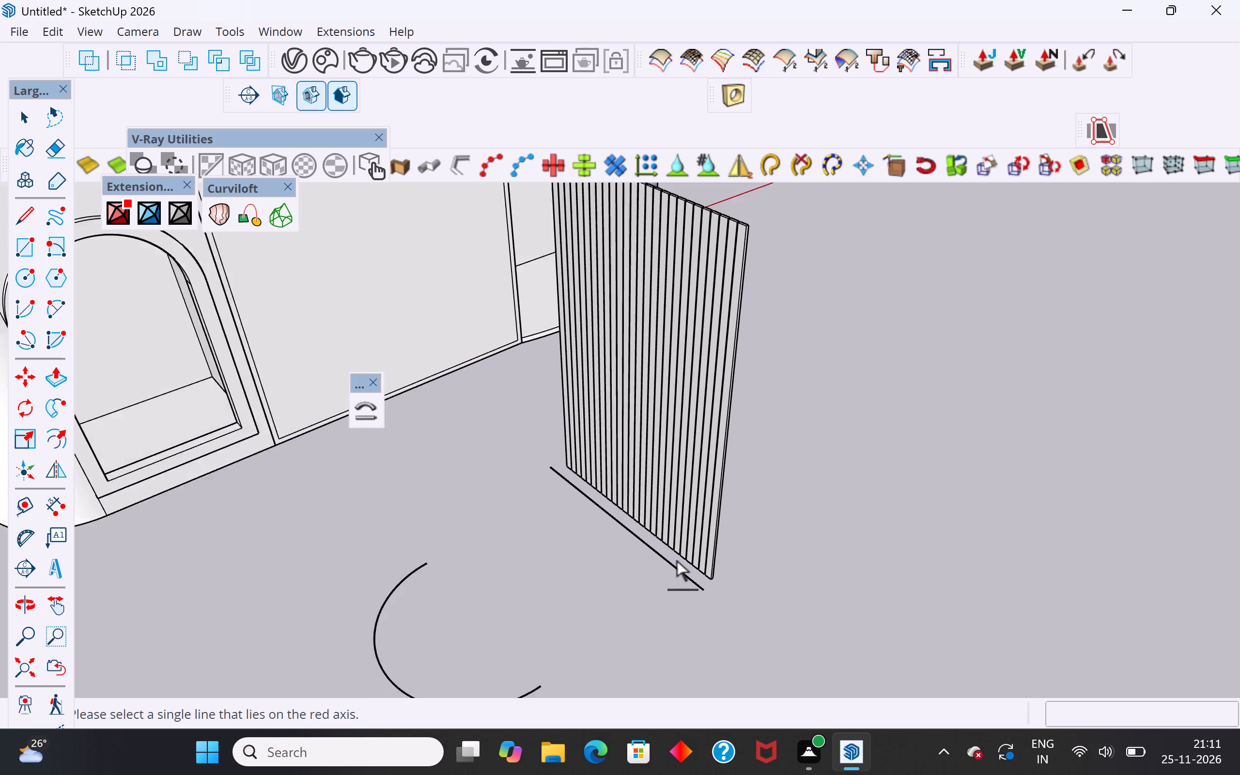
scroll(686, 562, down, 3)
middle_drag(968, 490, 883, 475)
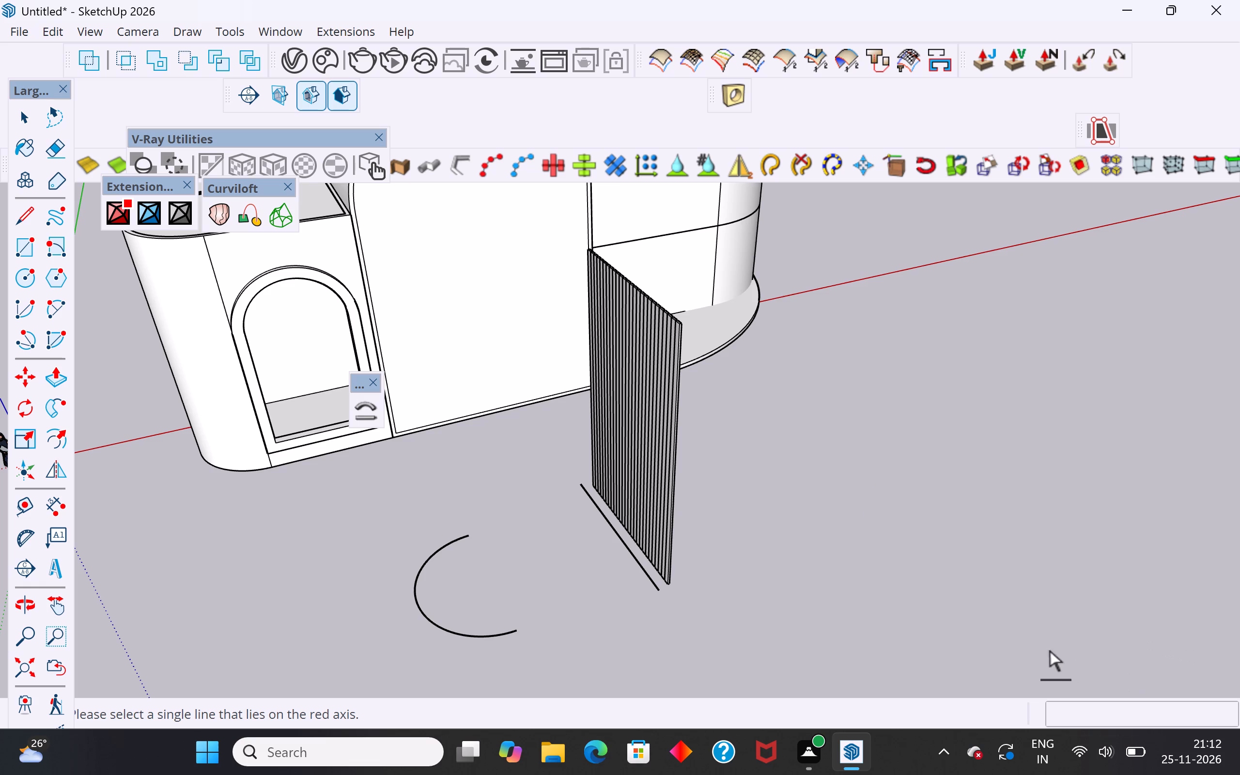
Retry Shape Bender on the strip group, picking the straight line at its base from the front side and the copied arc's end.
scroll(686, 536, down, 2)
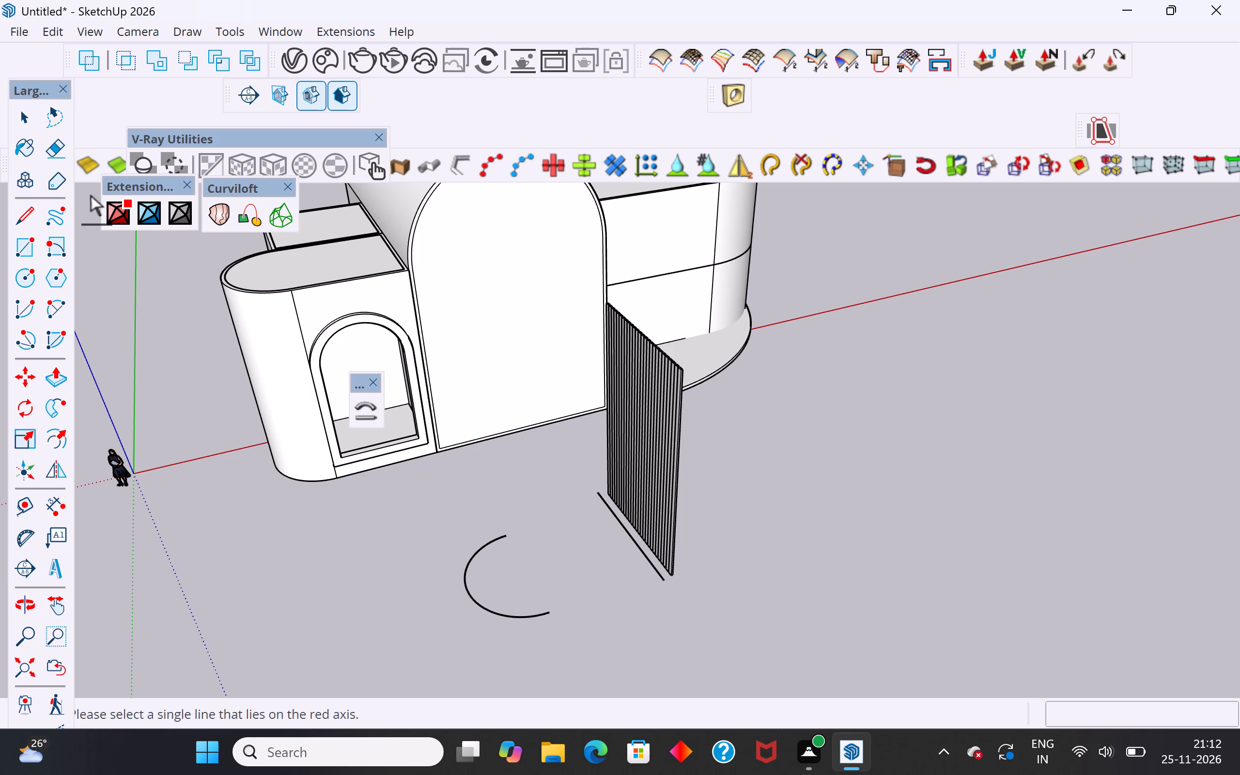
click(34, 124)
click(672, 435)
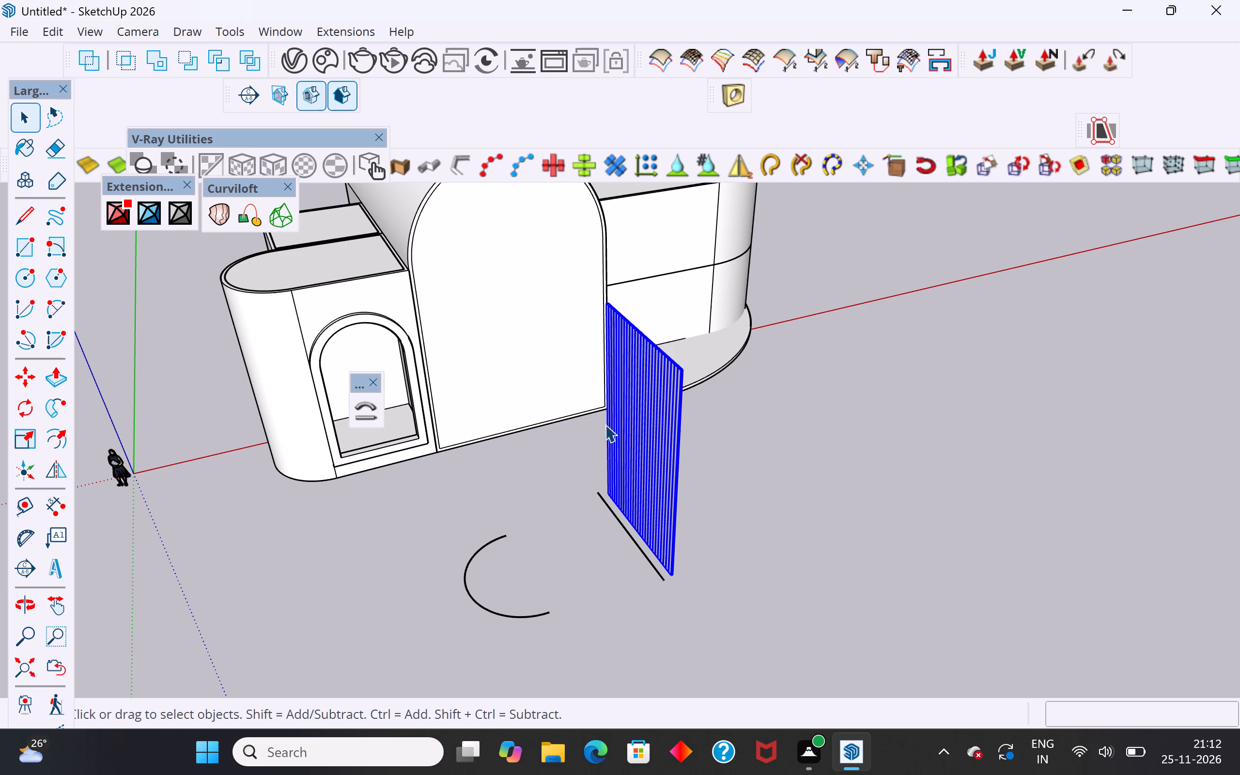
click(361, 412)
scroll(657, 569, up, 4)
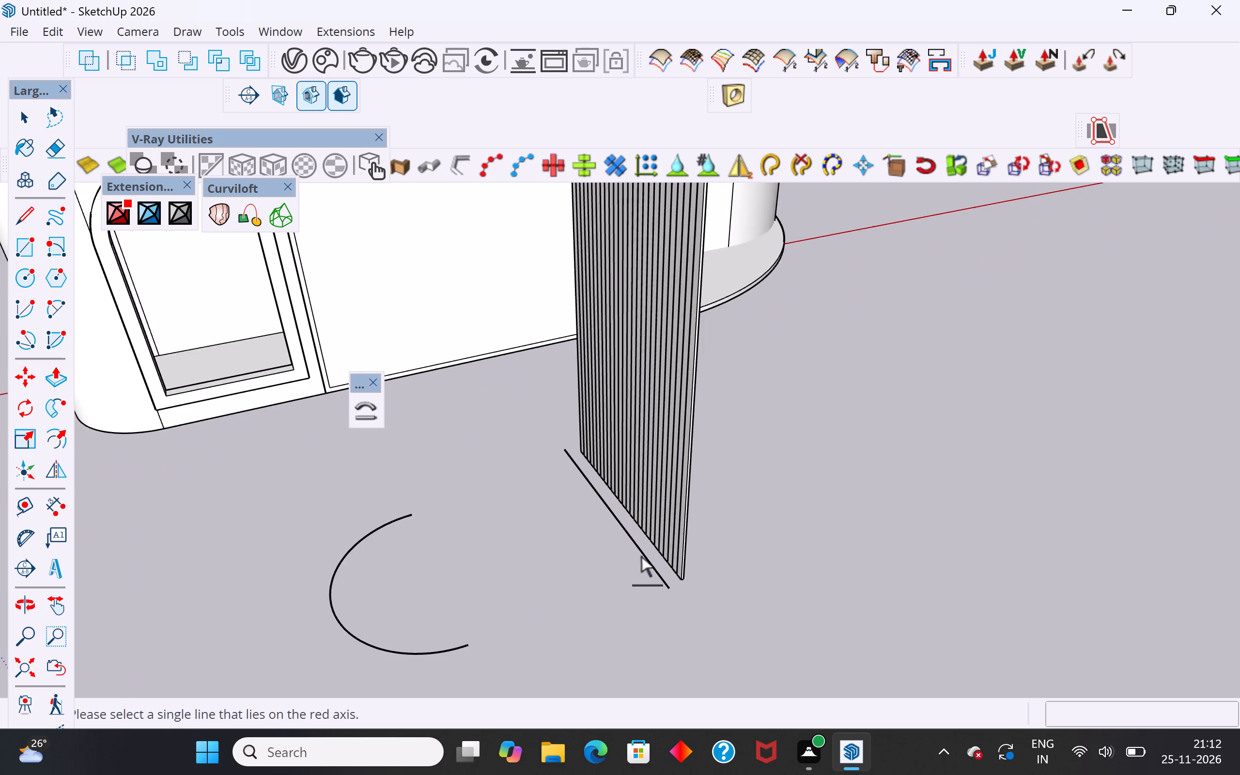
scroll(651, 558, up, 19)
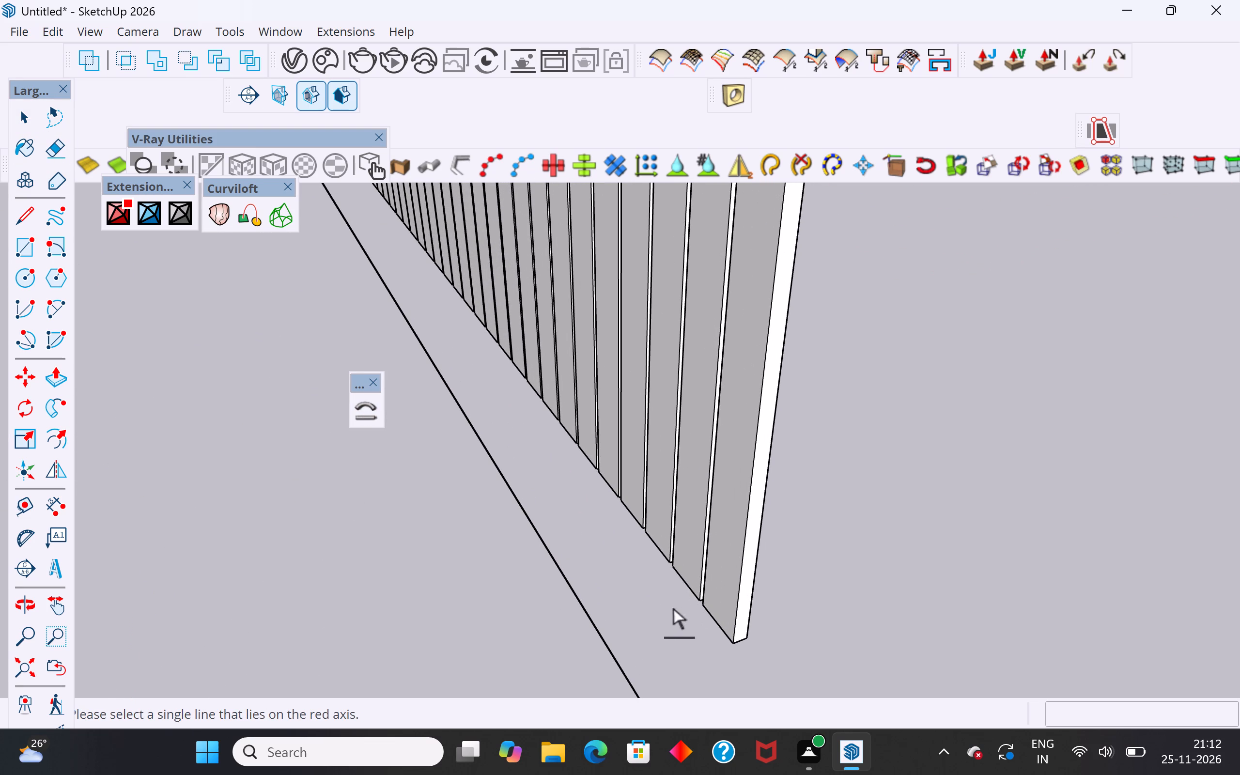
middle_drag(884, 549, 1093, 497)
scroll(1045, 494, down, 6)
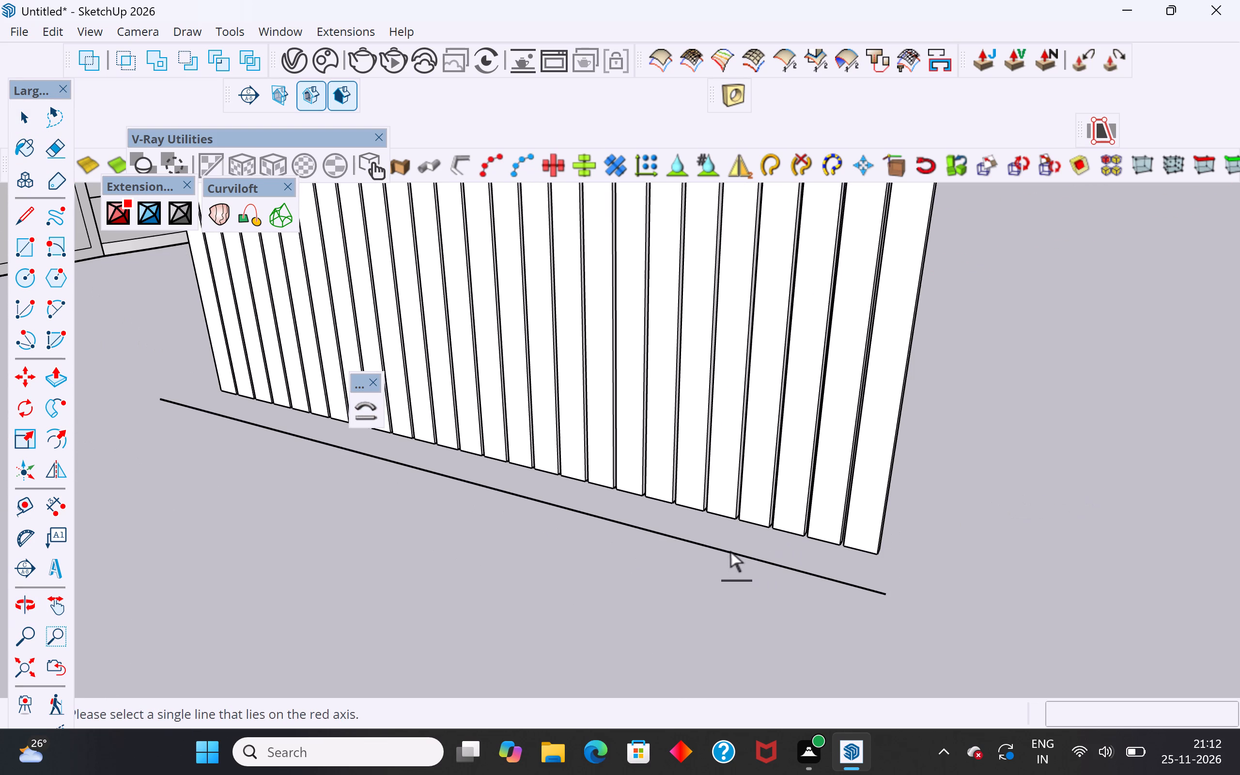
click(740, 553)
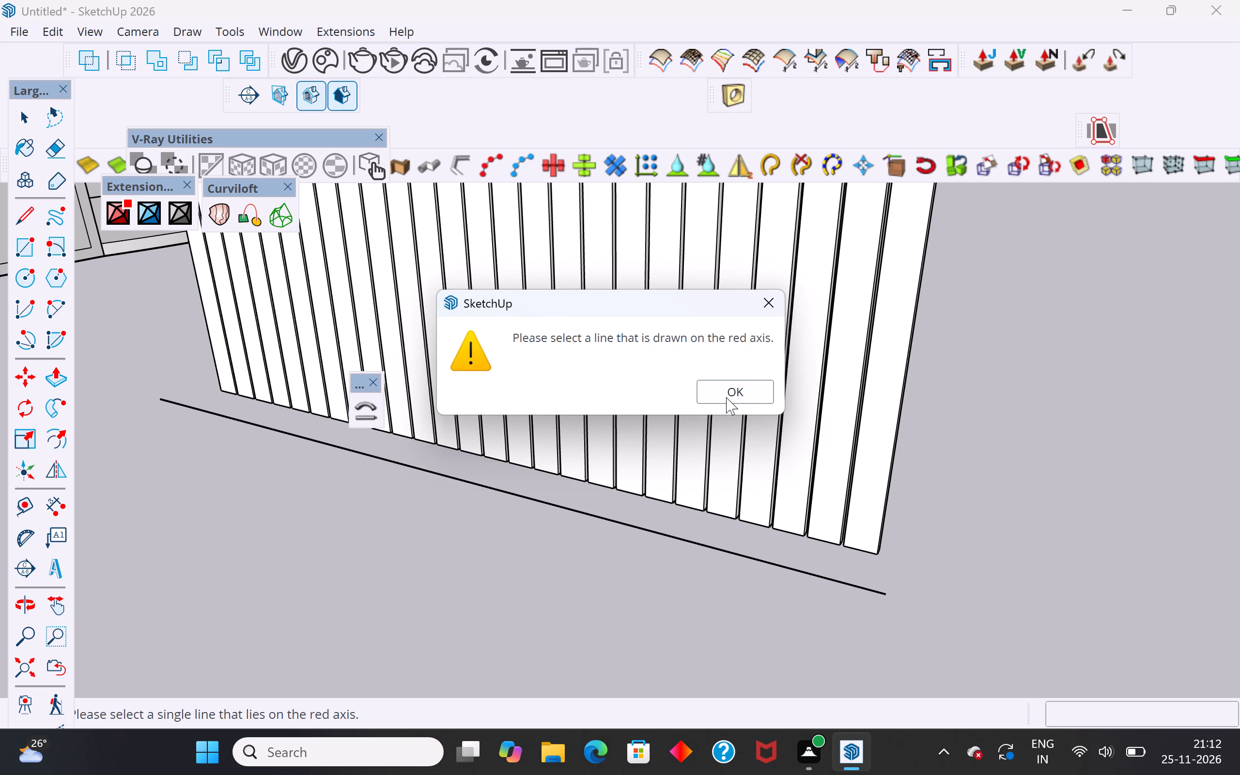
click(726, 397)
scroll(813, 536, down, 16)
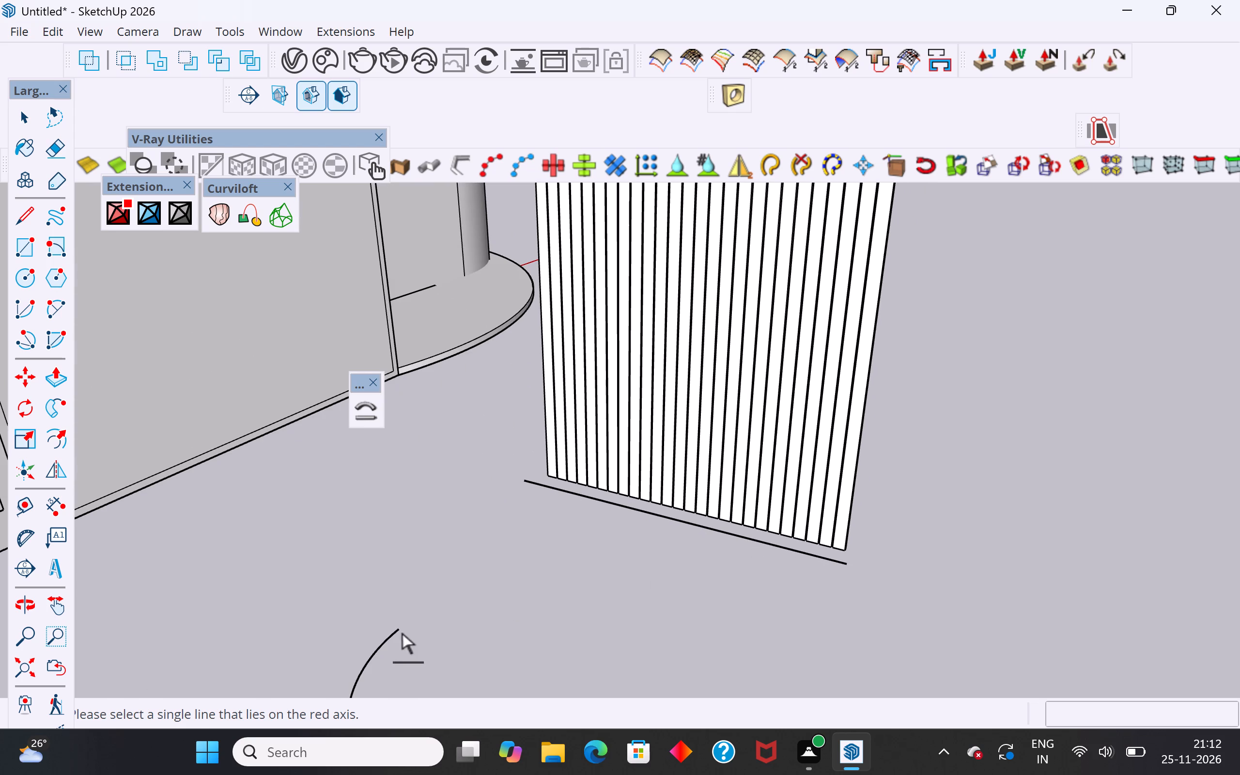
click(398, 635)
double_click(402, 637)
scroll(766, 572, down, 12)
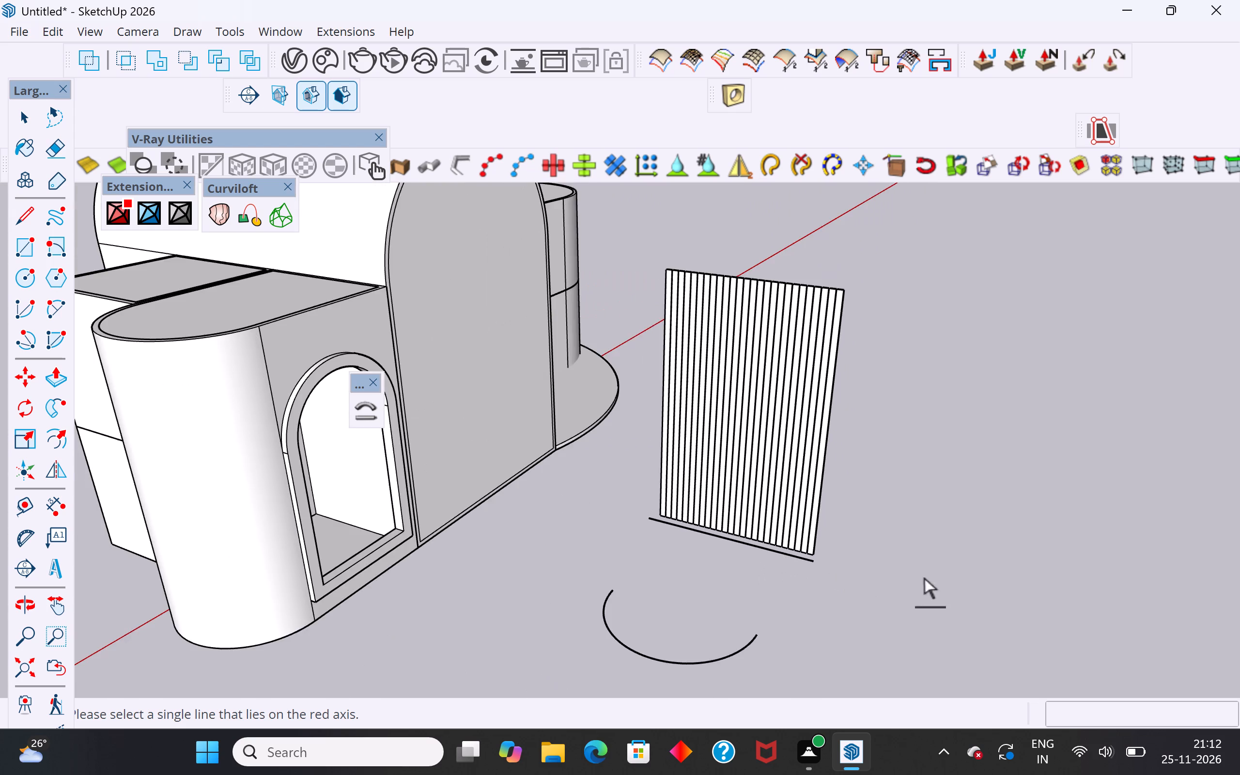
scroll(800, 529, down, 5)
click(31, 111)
Draw a test rectangle about 8' 6" by 17' 5" on the ground, away from the building and the strip group.
scroll(546, 581, down, 3)
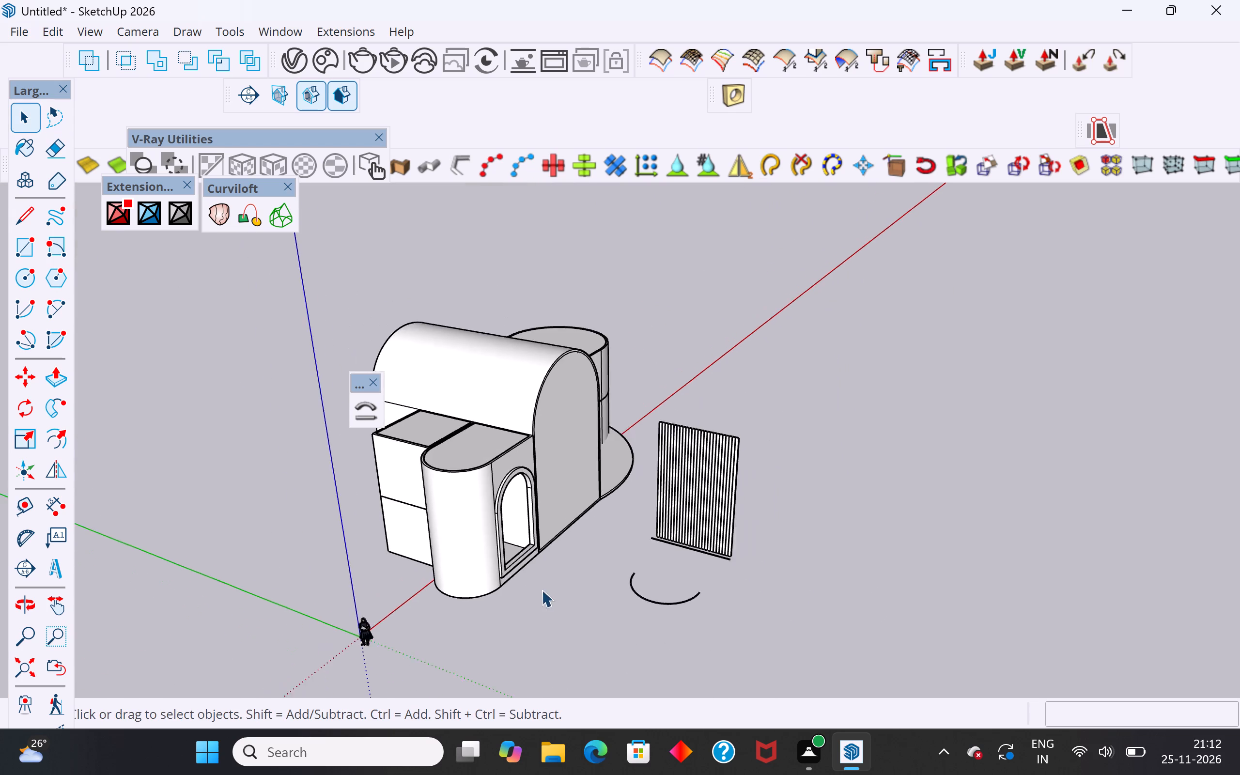
scroll(542, 589, down, 7)
scroll(819, 607, up, 1)
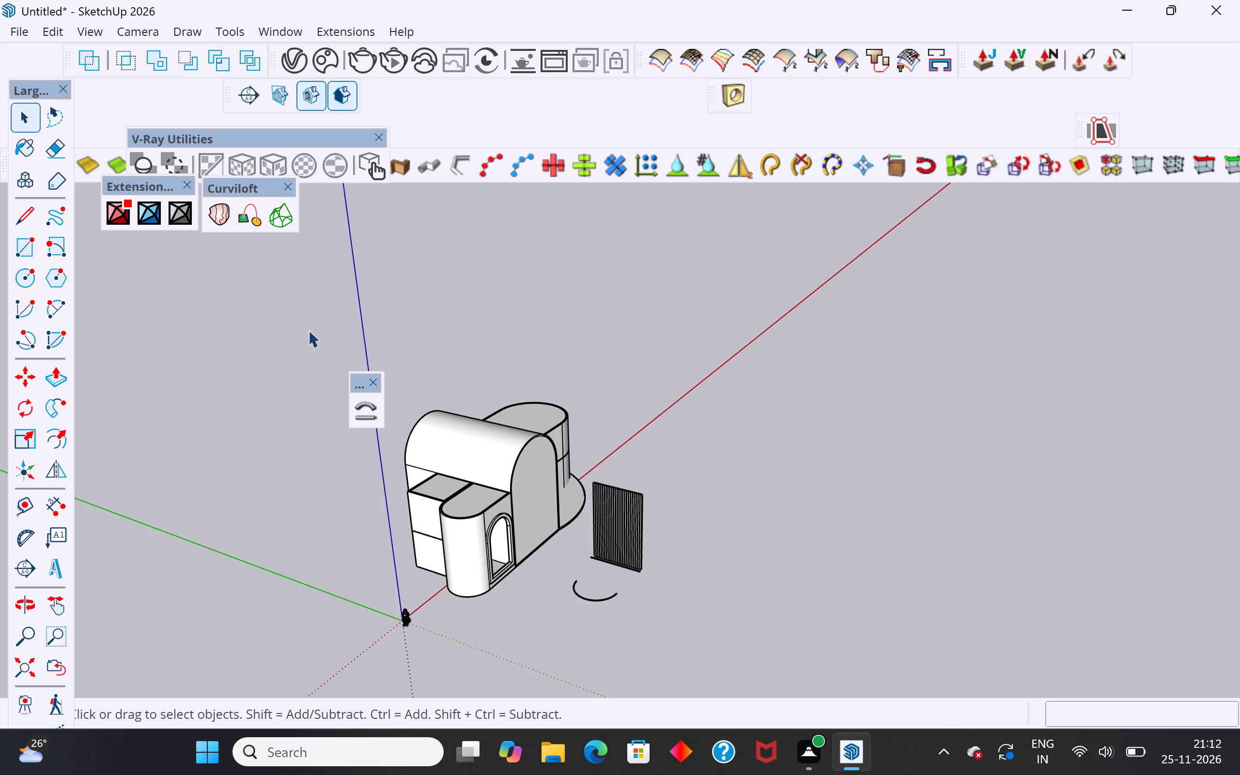
click(20, 247)
click(833, 559)
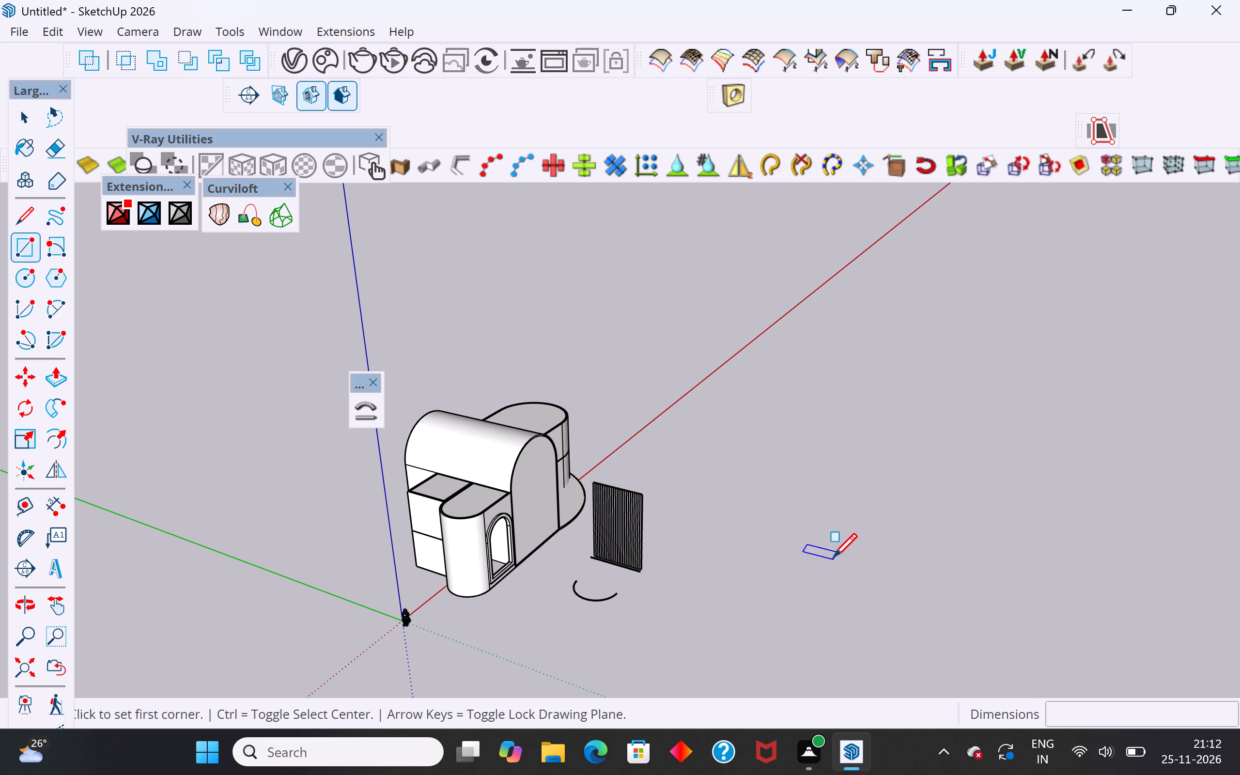
click(888, 590)
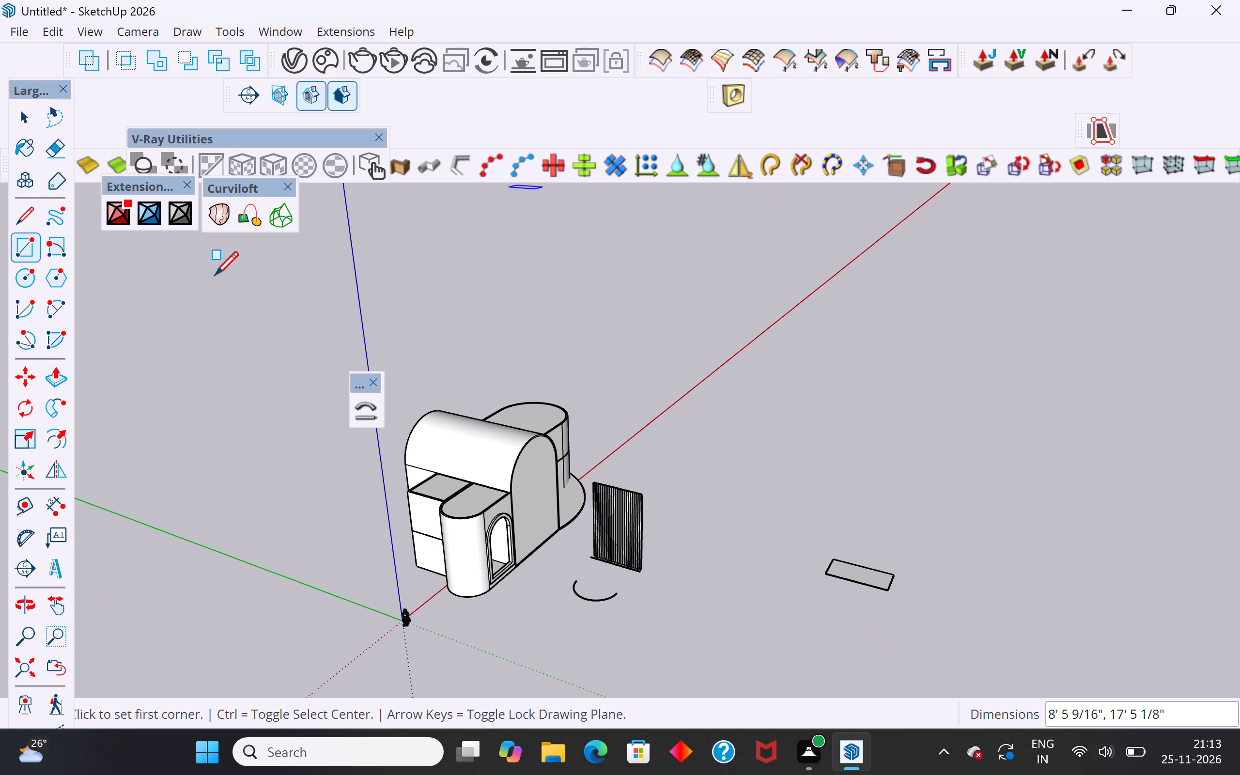
Push/Pull the rectangle up about 31' 9" and push in one large vertical face to form a thin upright slab.
click(57, 386)
click(881, 577)
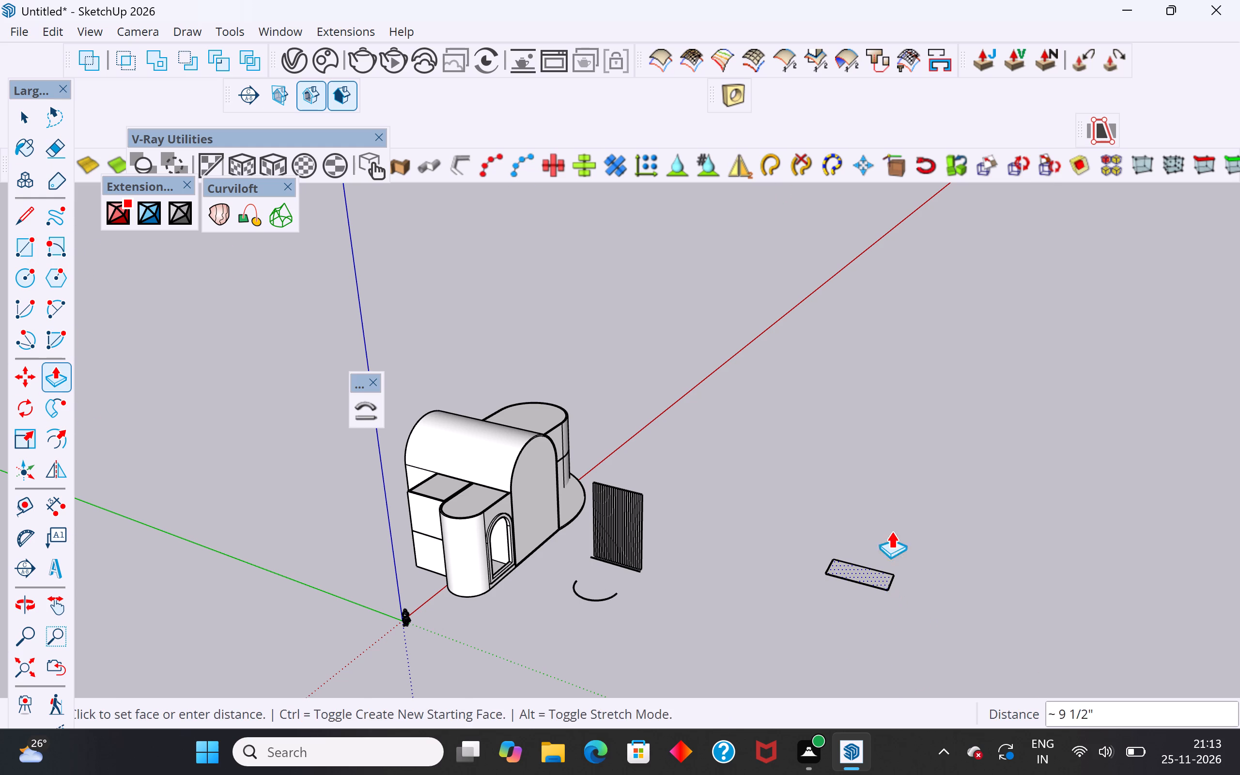
click(902, 479)
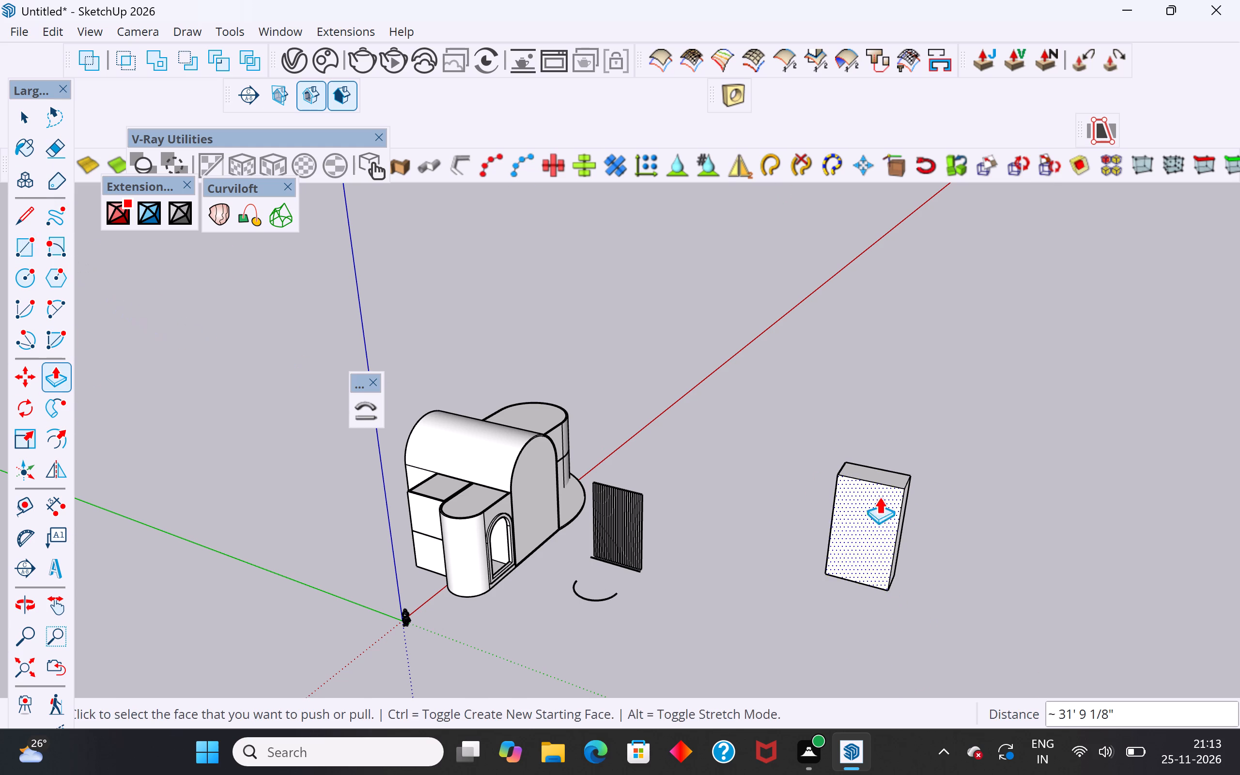
middle_drag(908, 501, 216, 472)
click(405, 552)
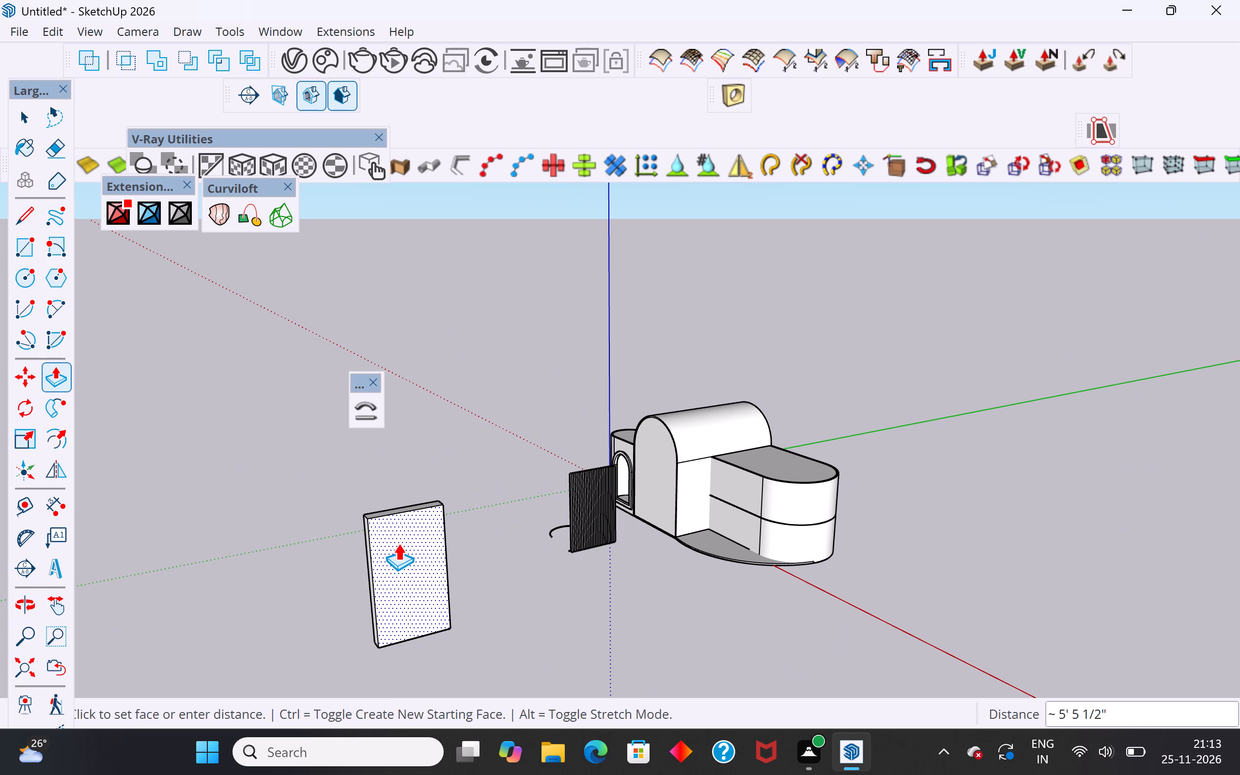
click(398, 543)
click(22, 118)
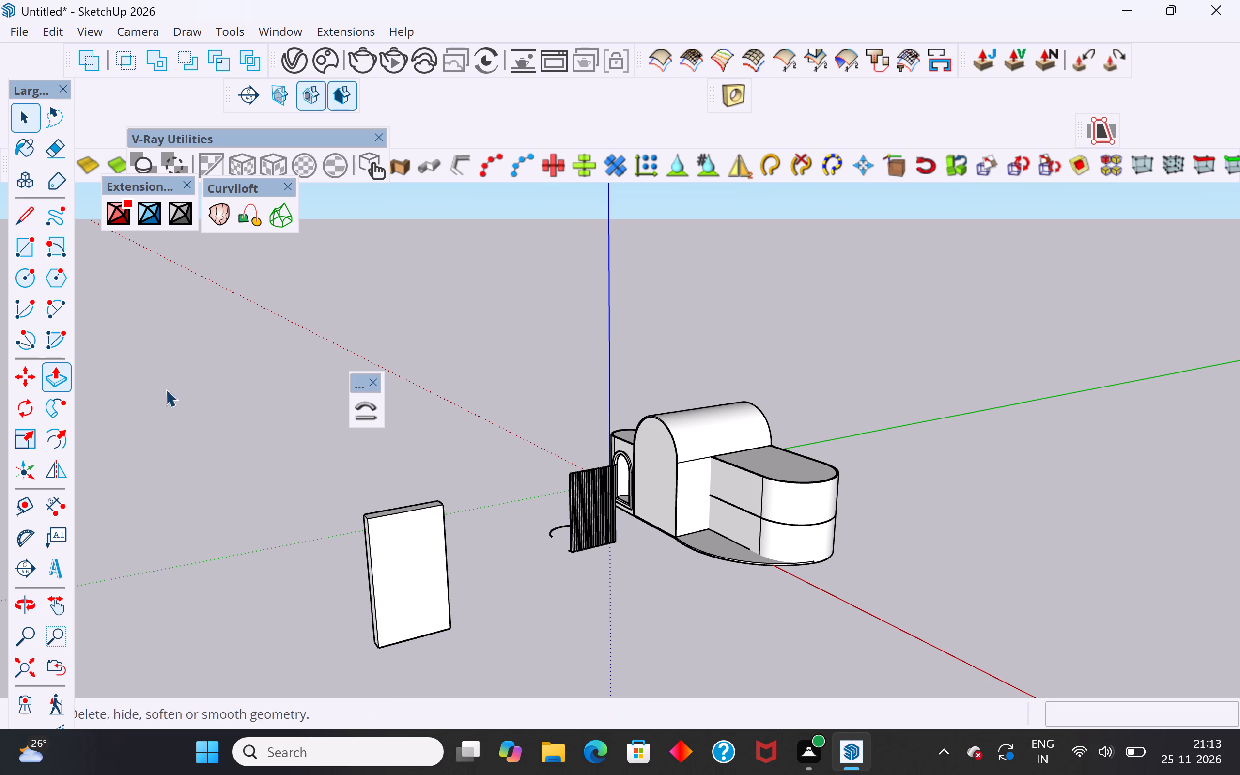
click(223, 499)
Draw a straight line about 17' 9" long on the ground, parallel to the slab's base along the green axis.
scroll(267, 558, down, 2)
middle_drag(311, 571, 748, 573)
scroll(685, 472, down, 5)
middle_drag(709, 528, 975, 592)
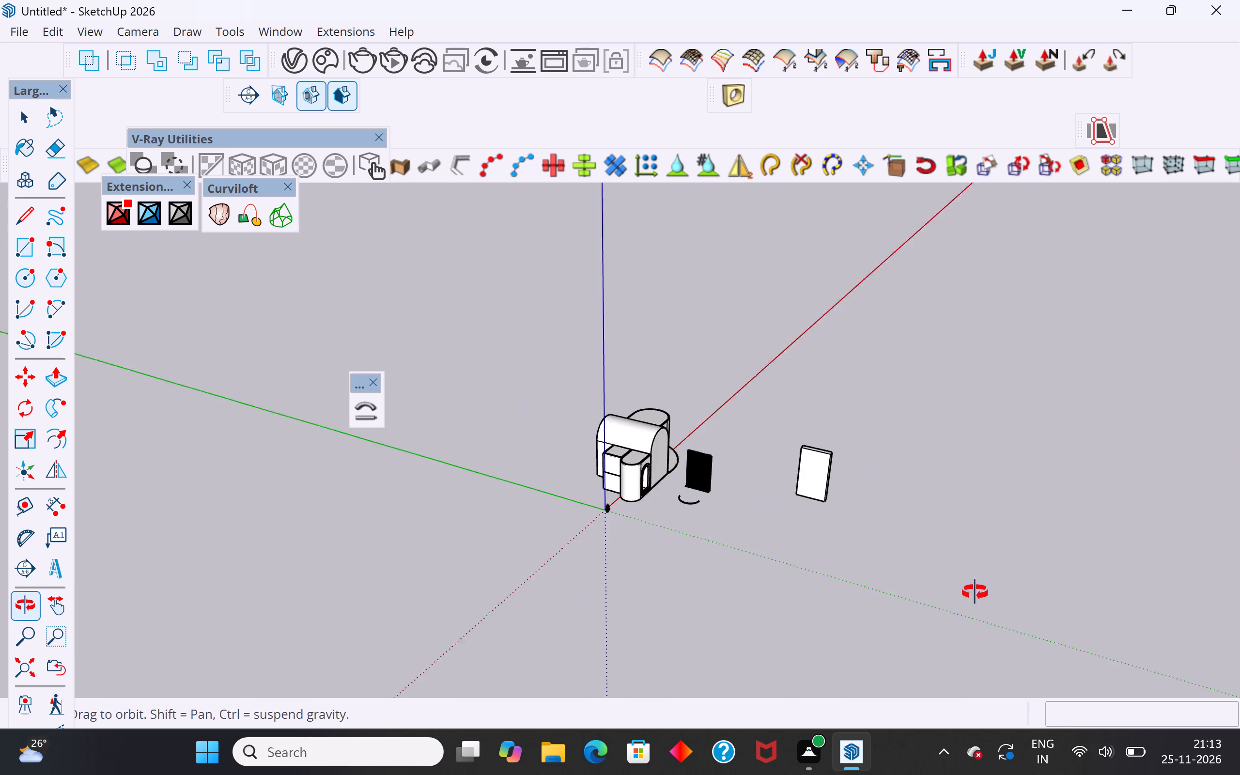
middle_drag(975, 592, 976, 588)
scroll(869, 494, up, 11)
middle_drag(837, 531, 925, 619)
scroll(975, 579, up, 4)
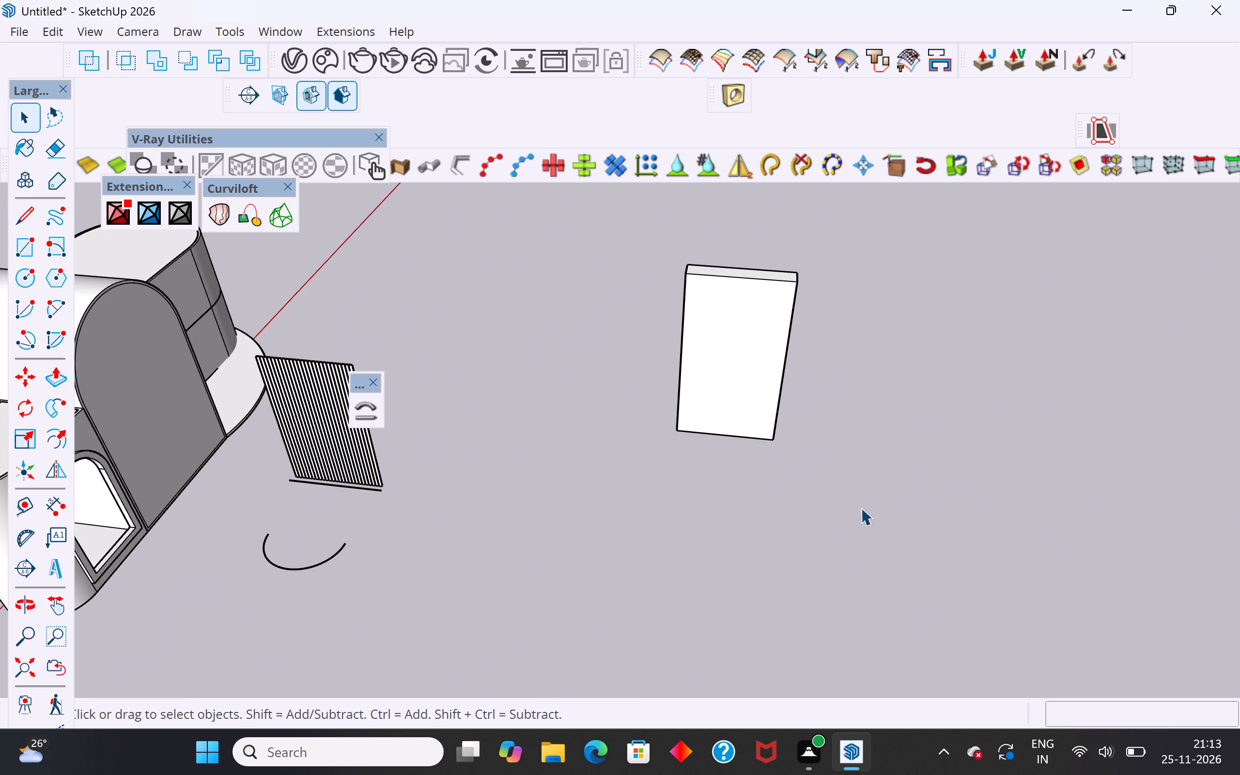
click(14, 228)
scroll(785, 515, up, 5)
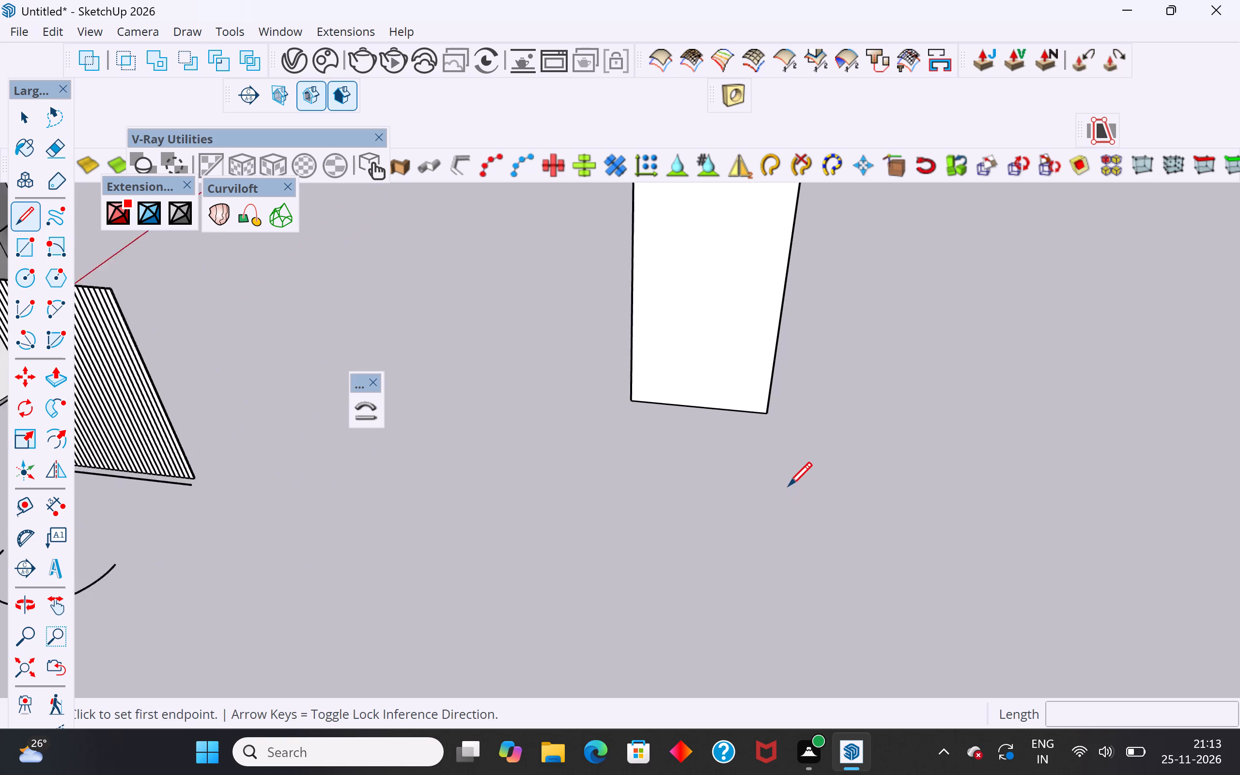
scroll(788, 488, up, 2)
click(604, 404)
click(764, 423)
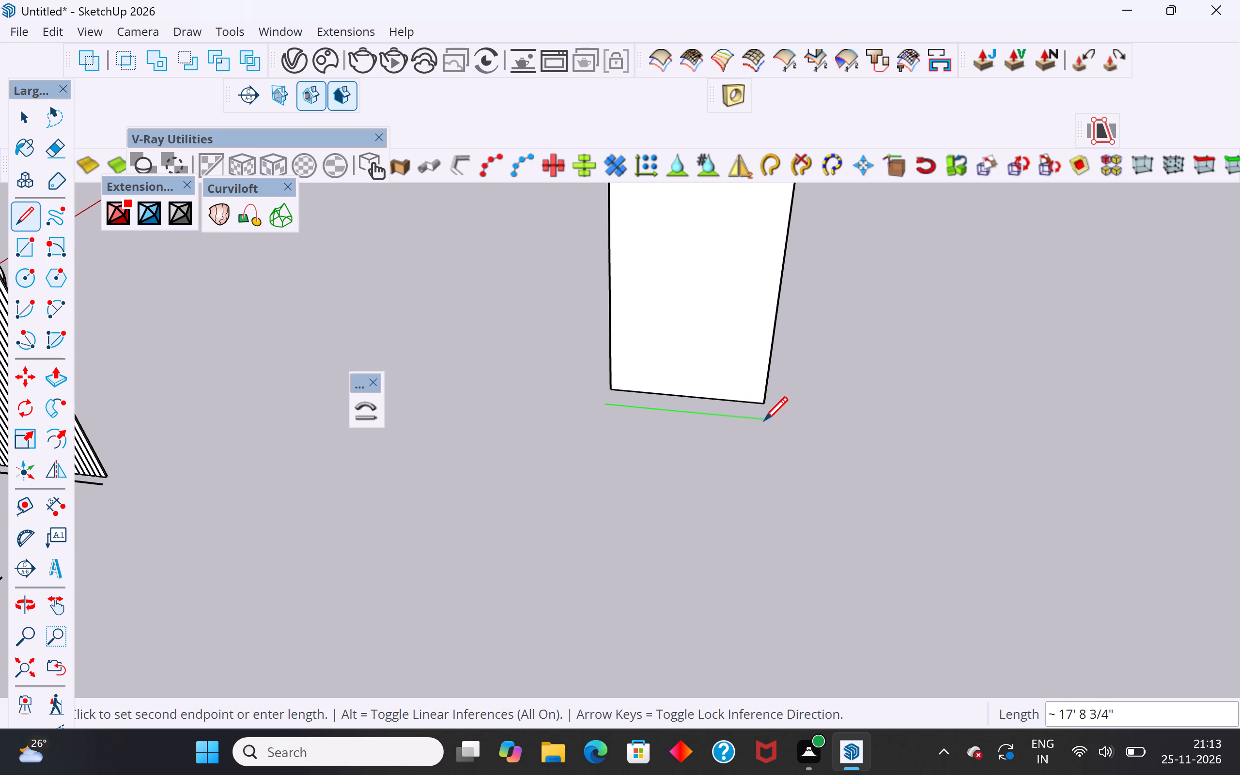
click(38, 129)
Copy the arc near the strips about 67' 10" over to the ground in front of the slab's straight line.
scroll(636, 521, down, 5)
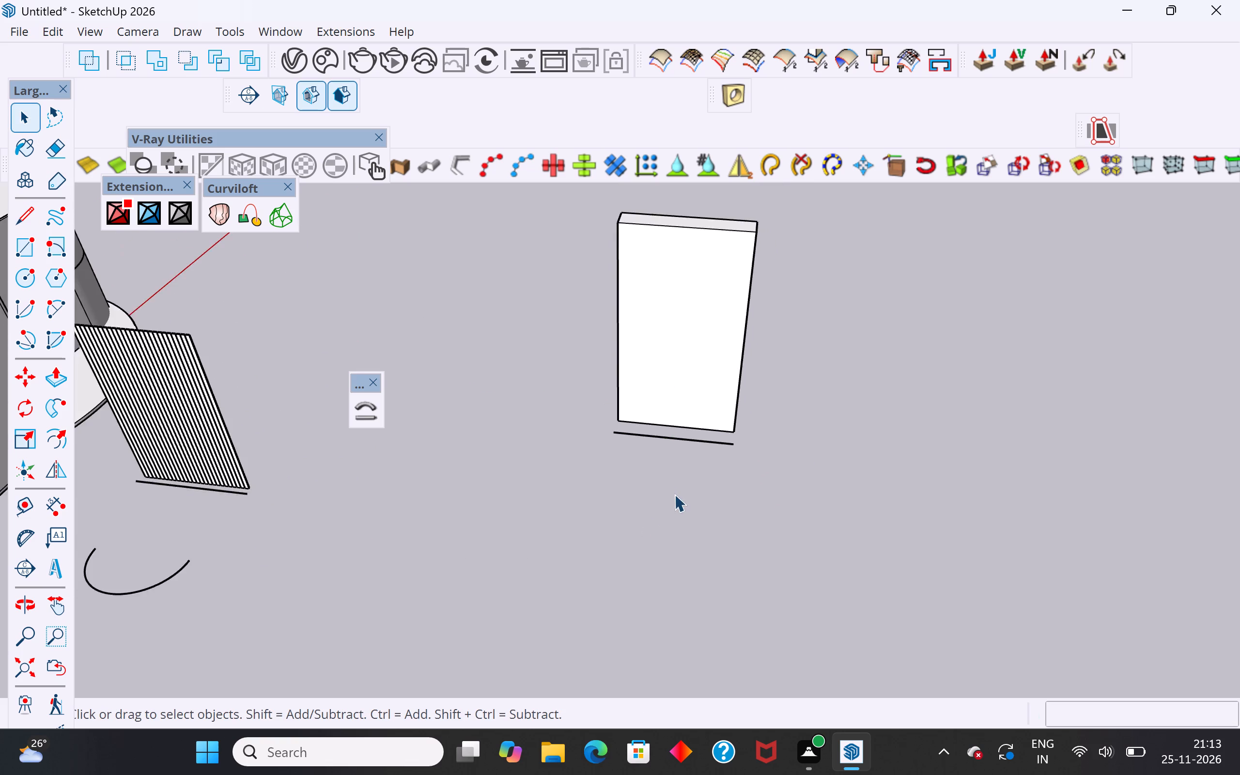
scroll(674, 494, down, 5)
click(298, 543)
key(m)
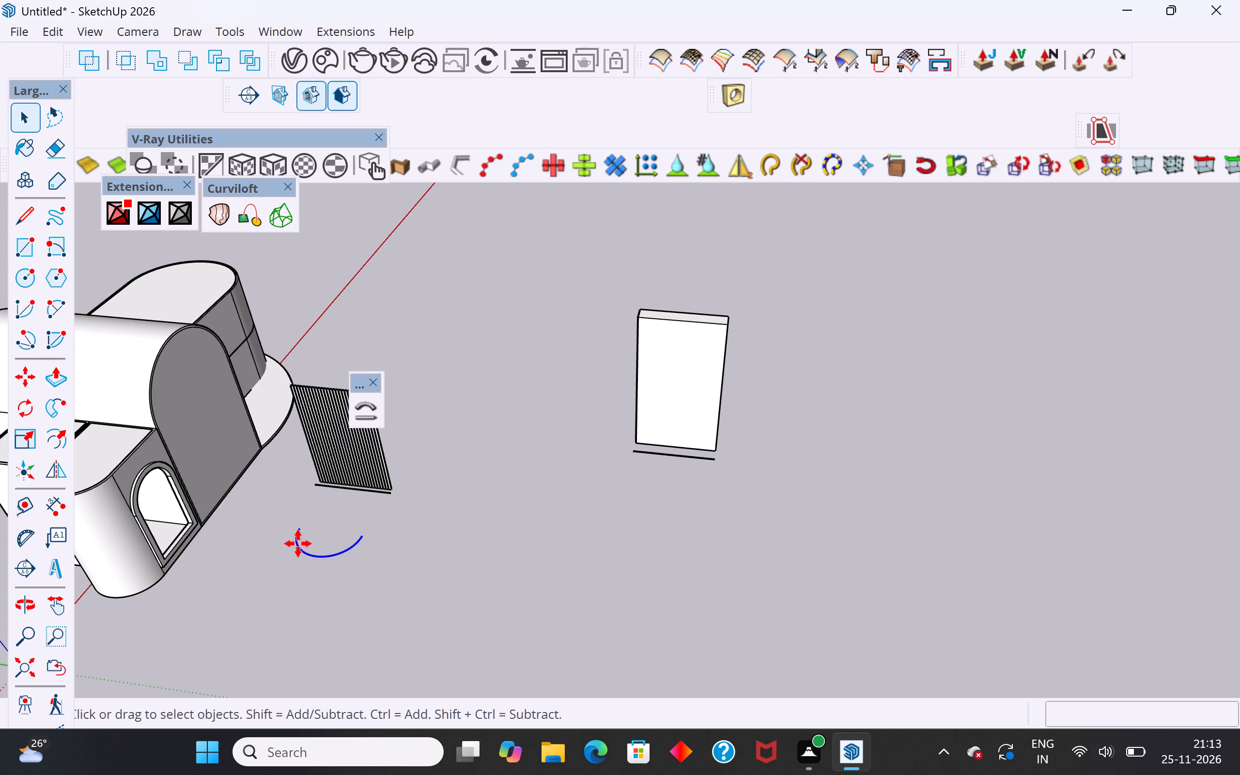
ctrl+click(299, 532)
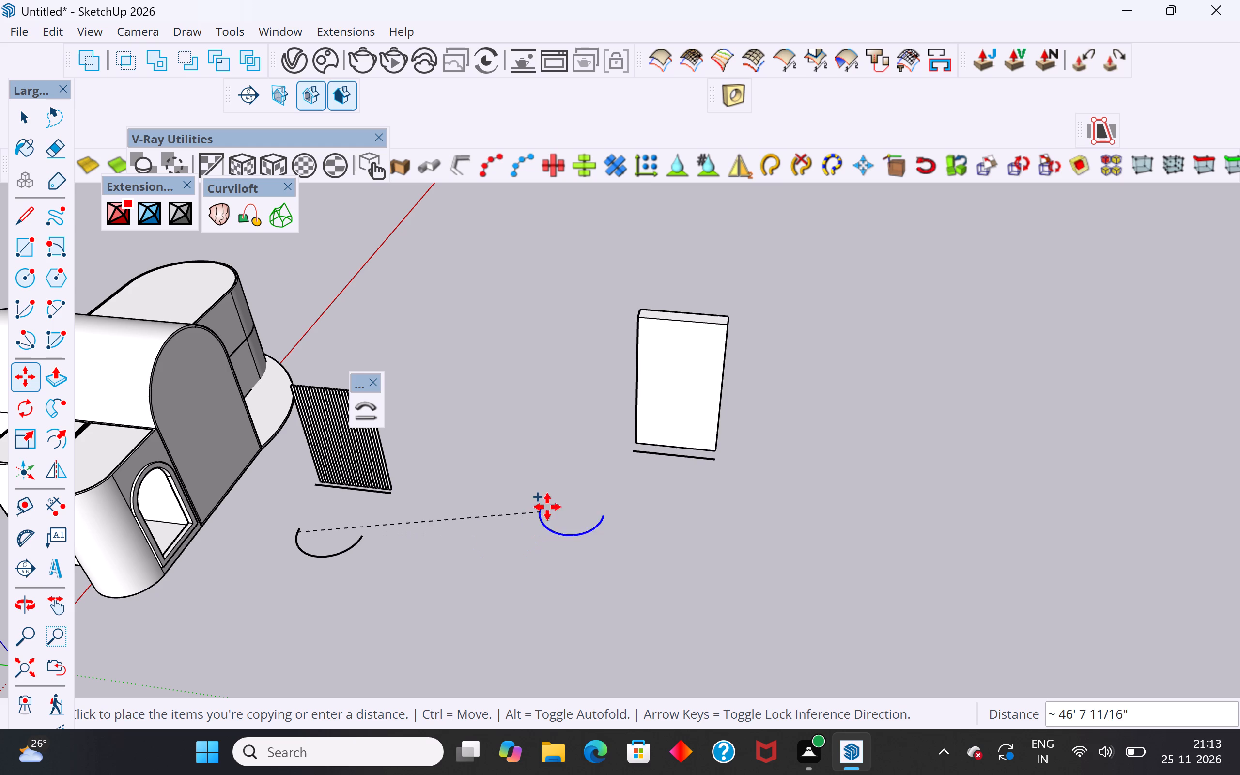
click(637, 480)
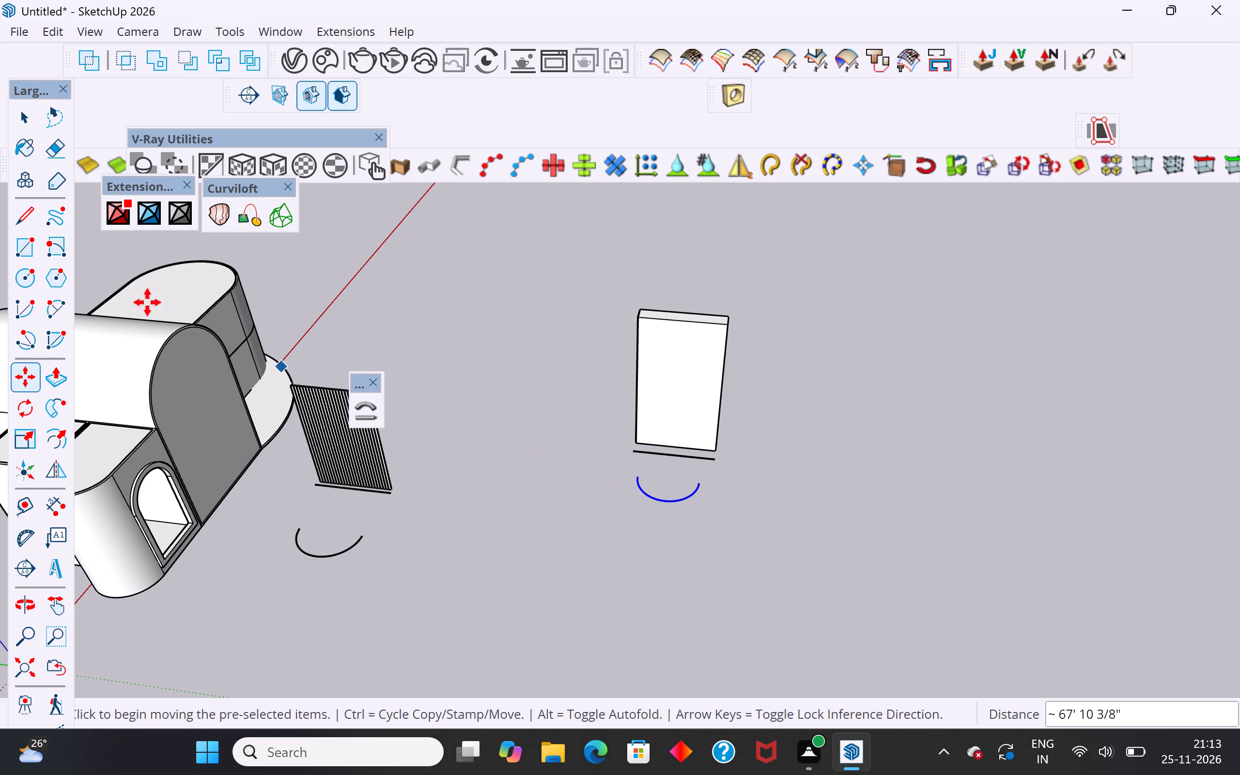
click(23, 117)
click(614, 468)
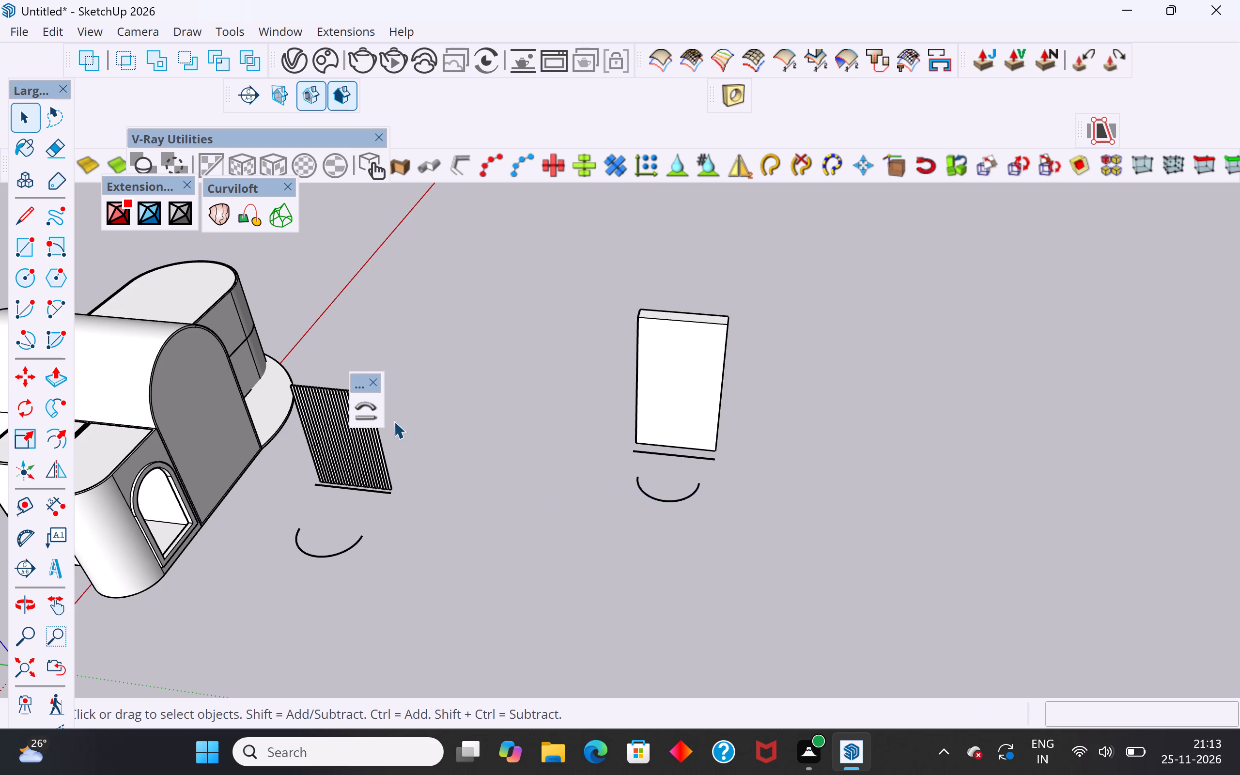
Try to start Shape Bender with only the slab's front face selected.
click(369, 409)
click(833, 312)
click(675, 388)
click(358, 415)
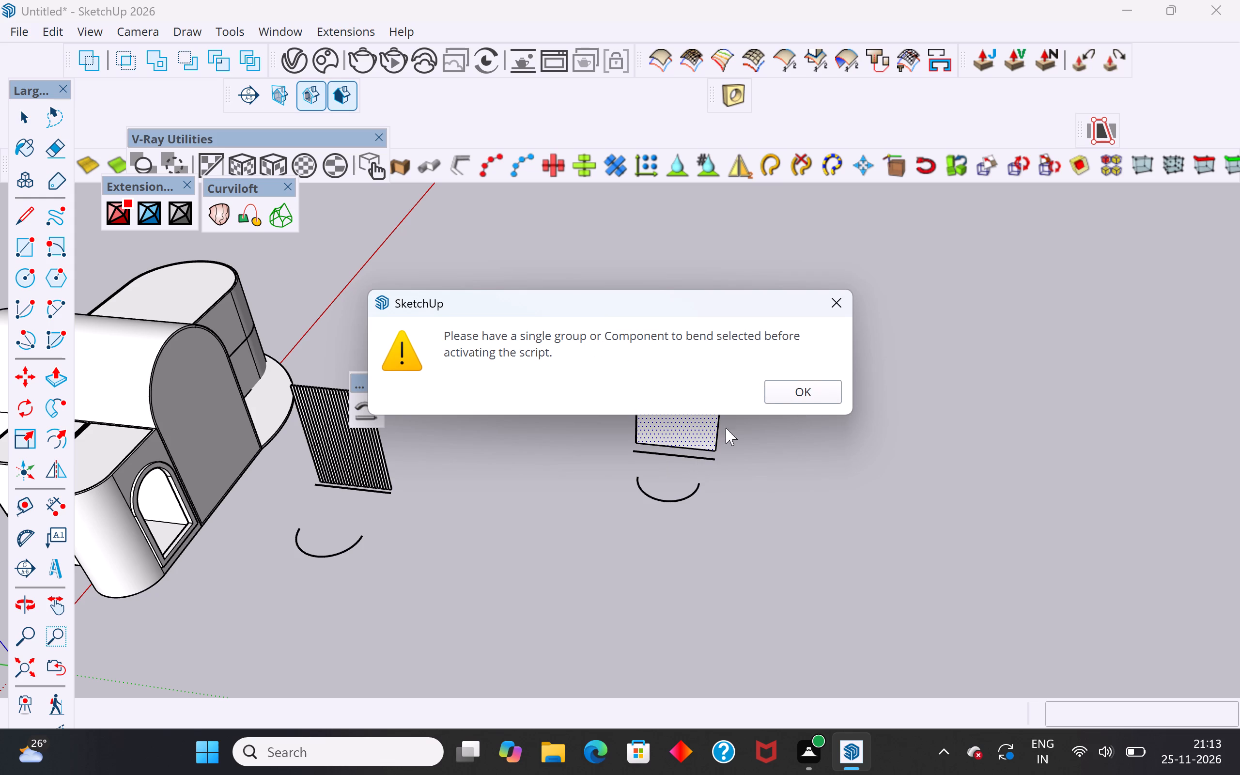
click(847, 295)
Select the whole slab and make it a component with the default settings.
click(672, 359)
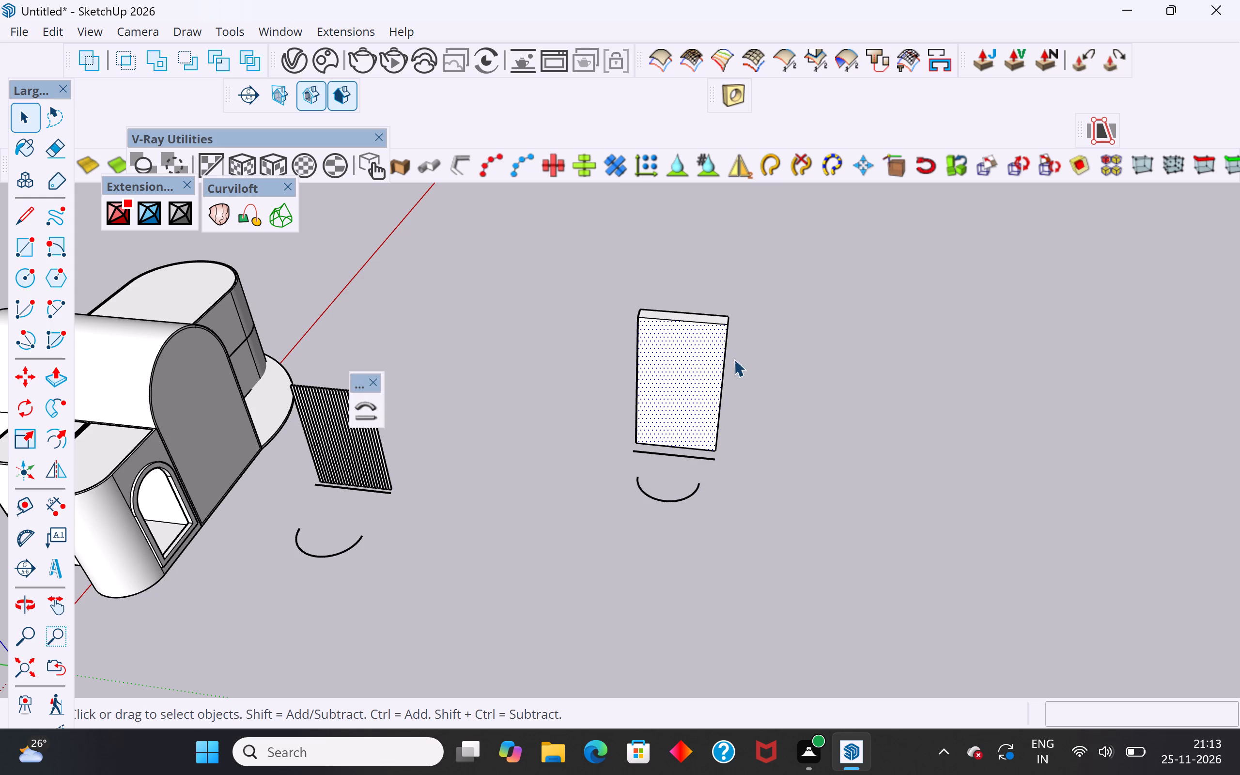
middle_drag(710, 449, 793, 394)
scroll(681, 407, up, 3)
triple_click(677, 407)
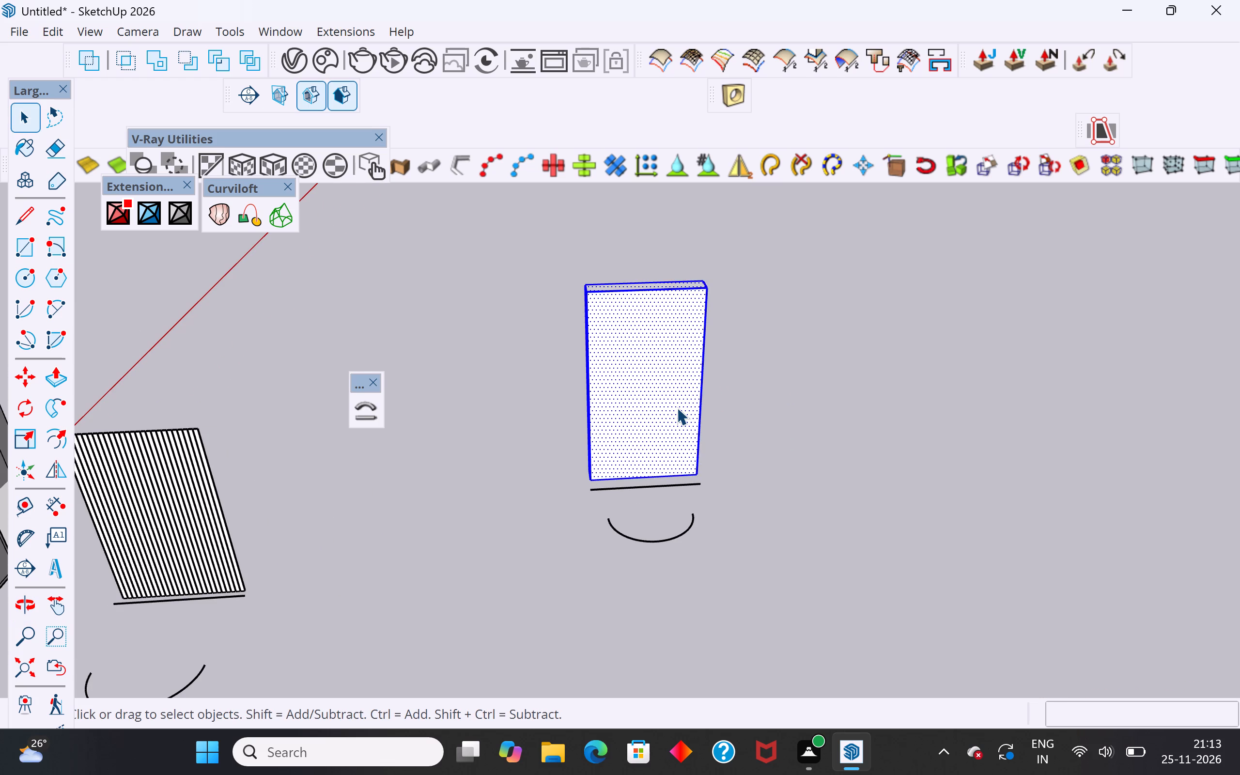
click(677, 407)
right_click(677, 407)
click(768, 169)
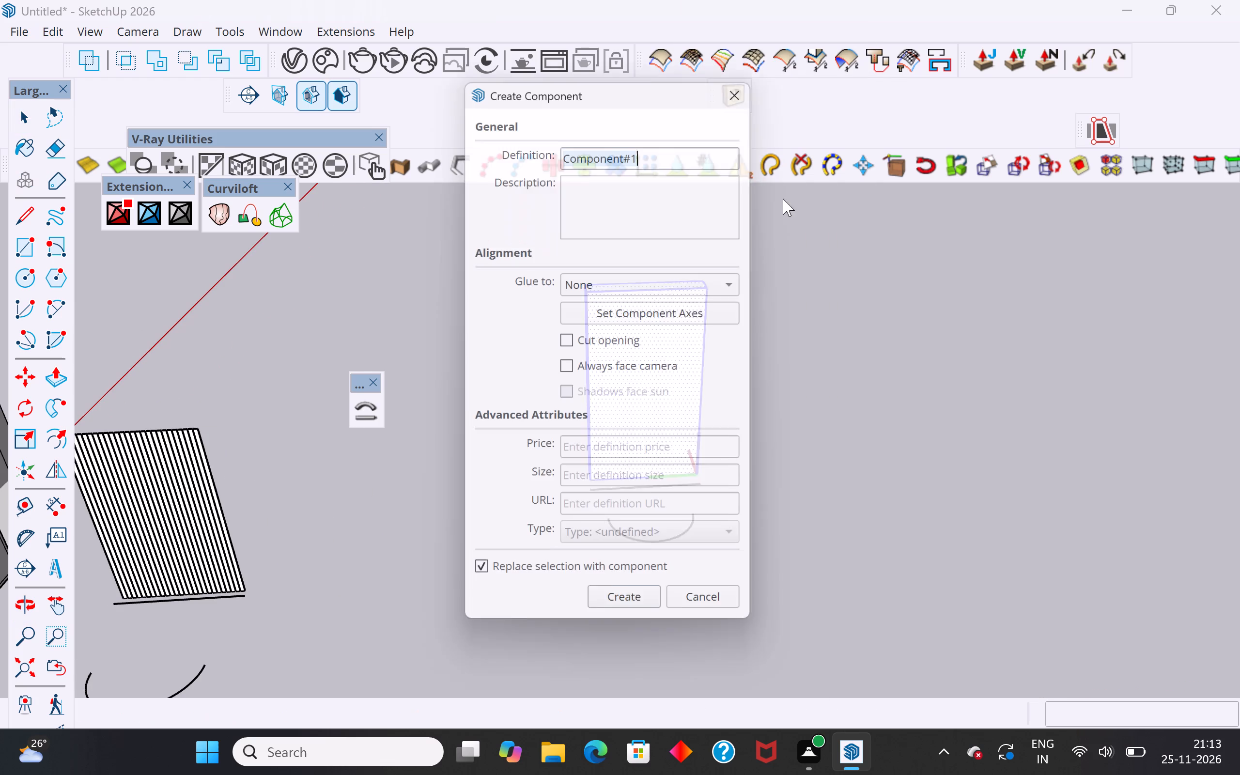
click(638, 618)
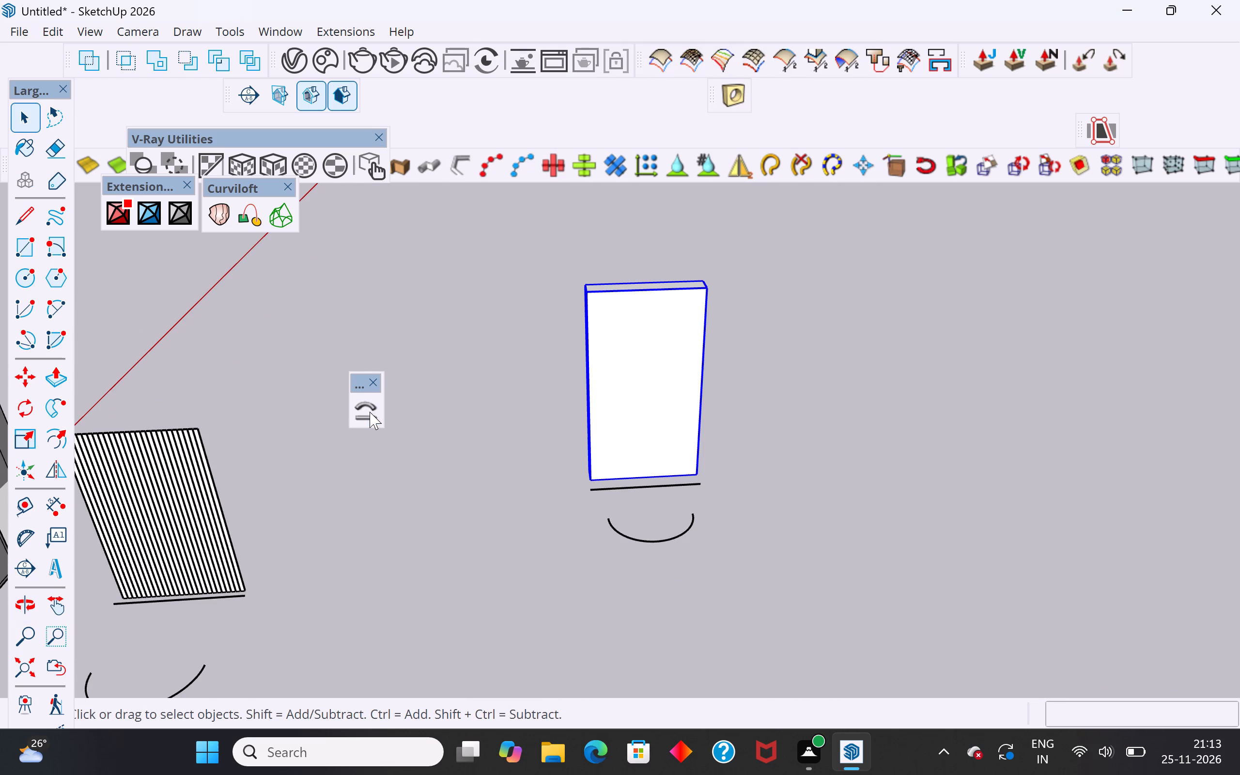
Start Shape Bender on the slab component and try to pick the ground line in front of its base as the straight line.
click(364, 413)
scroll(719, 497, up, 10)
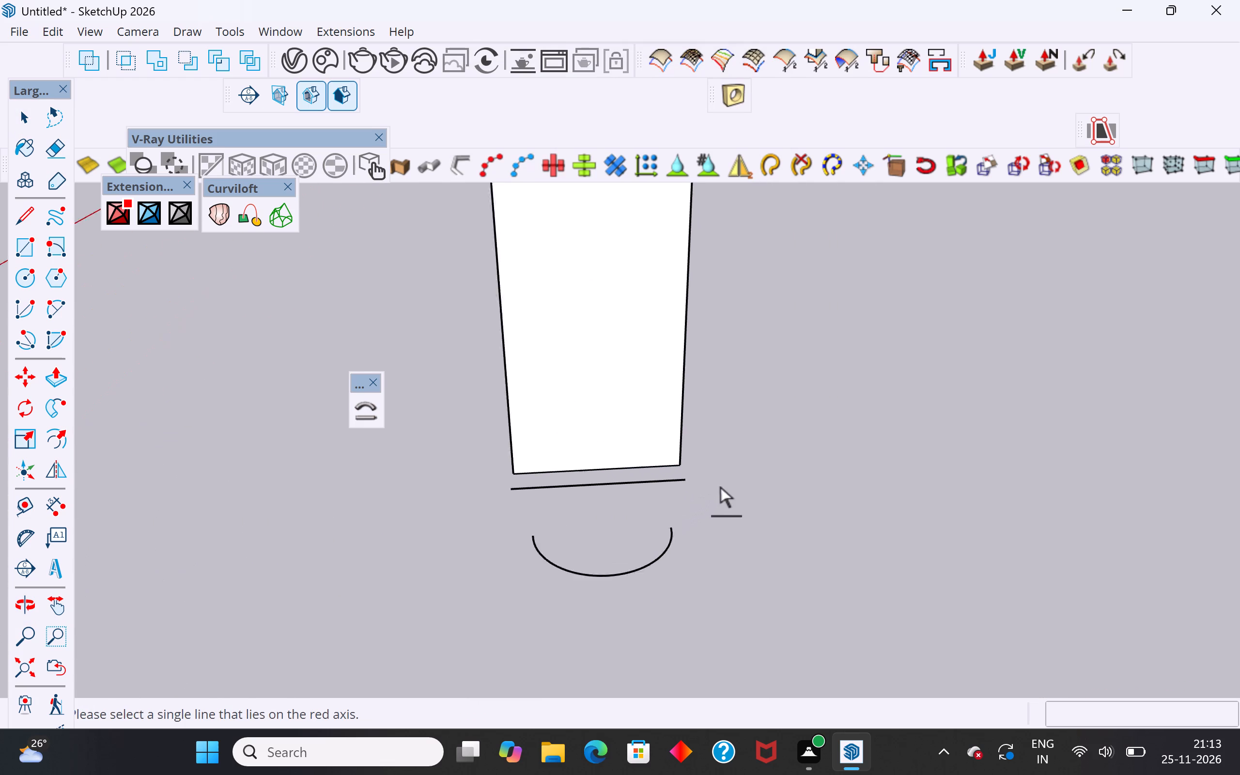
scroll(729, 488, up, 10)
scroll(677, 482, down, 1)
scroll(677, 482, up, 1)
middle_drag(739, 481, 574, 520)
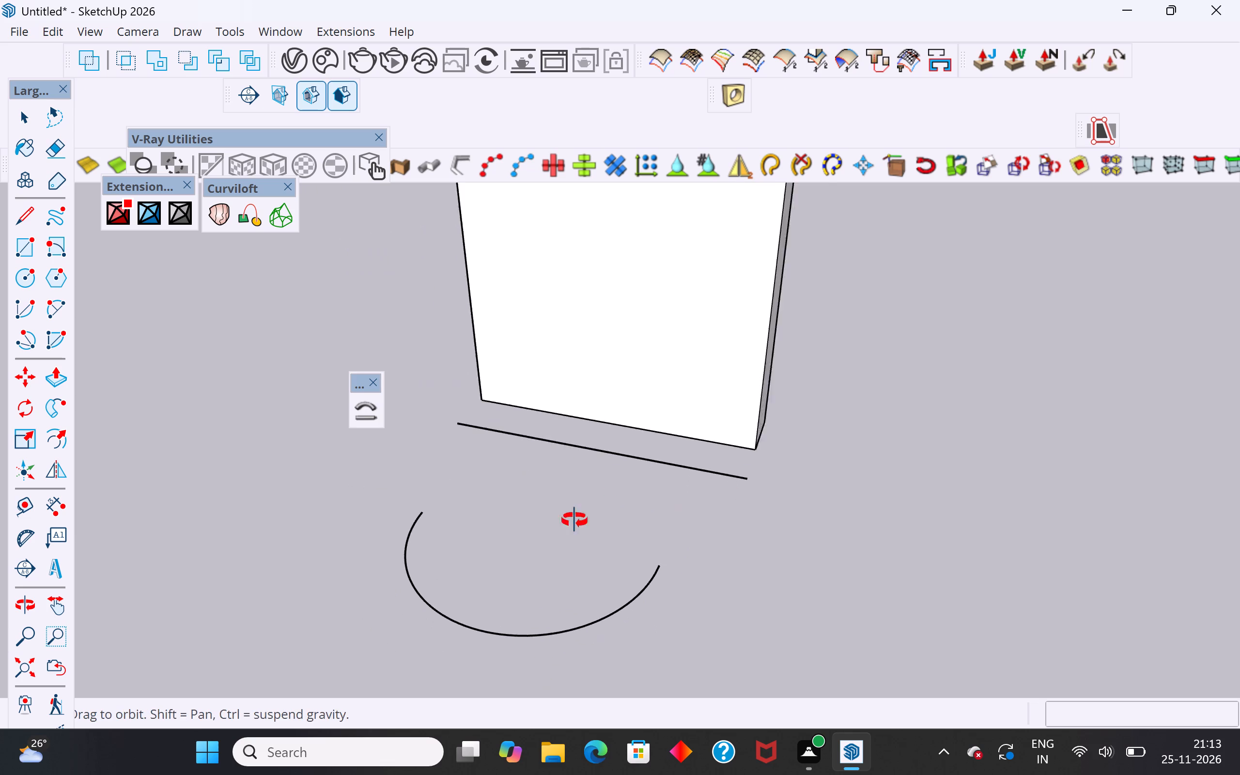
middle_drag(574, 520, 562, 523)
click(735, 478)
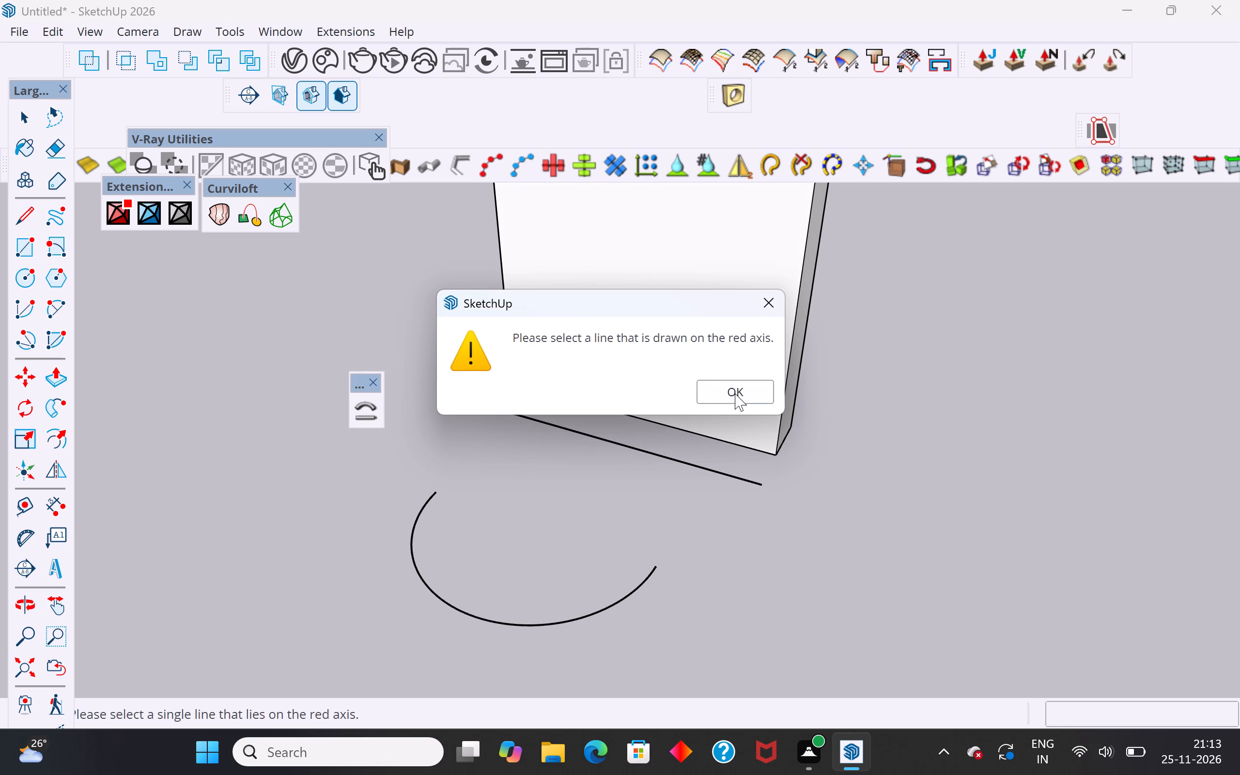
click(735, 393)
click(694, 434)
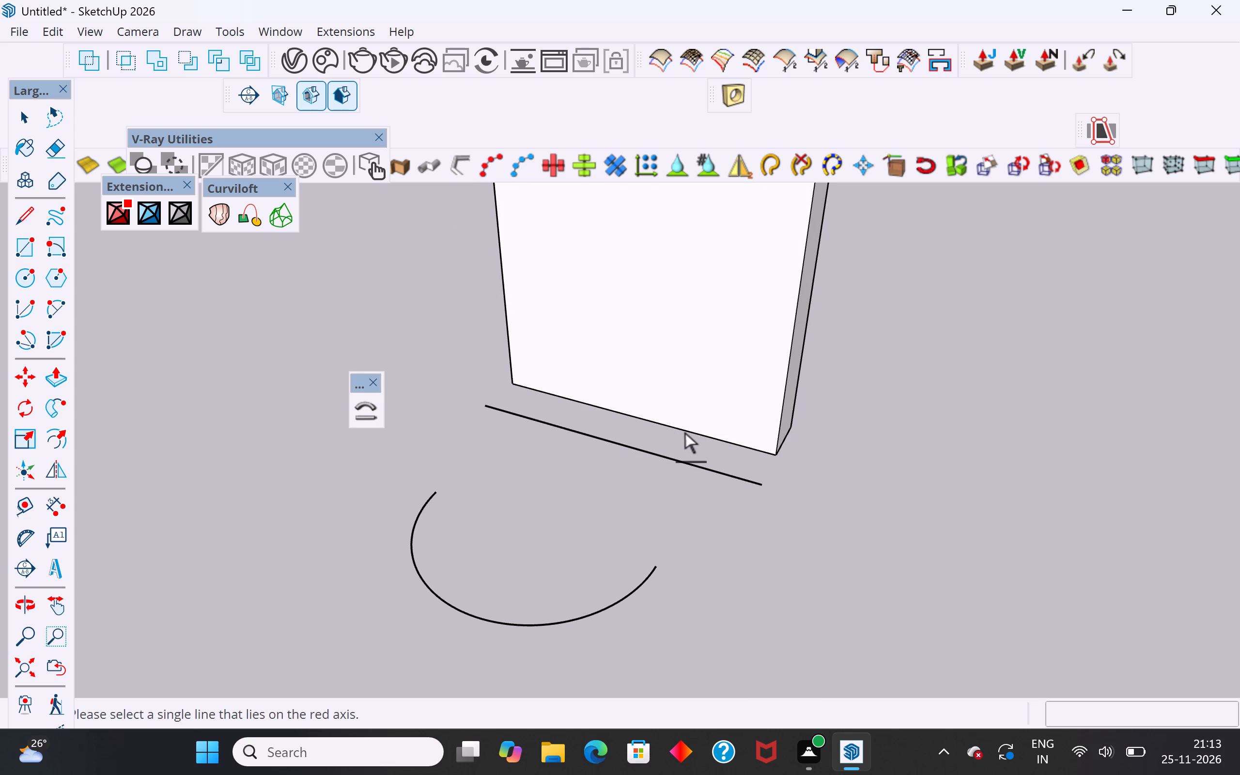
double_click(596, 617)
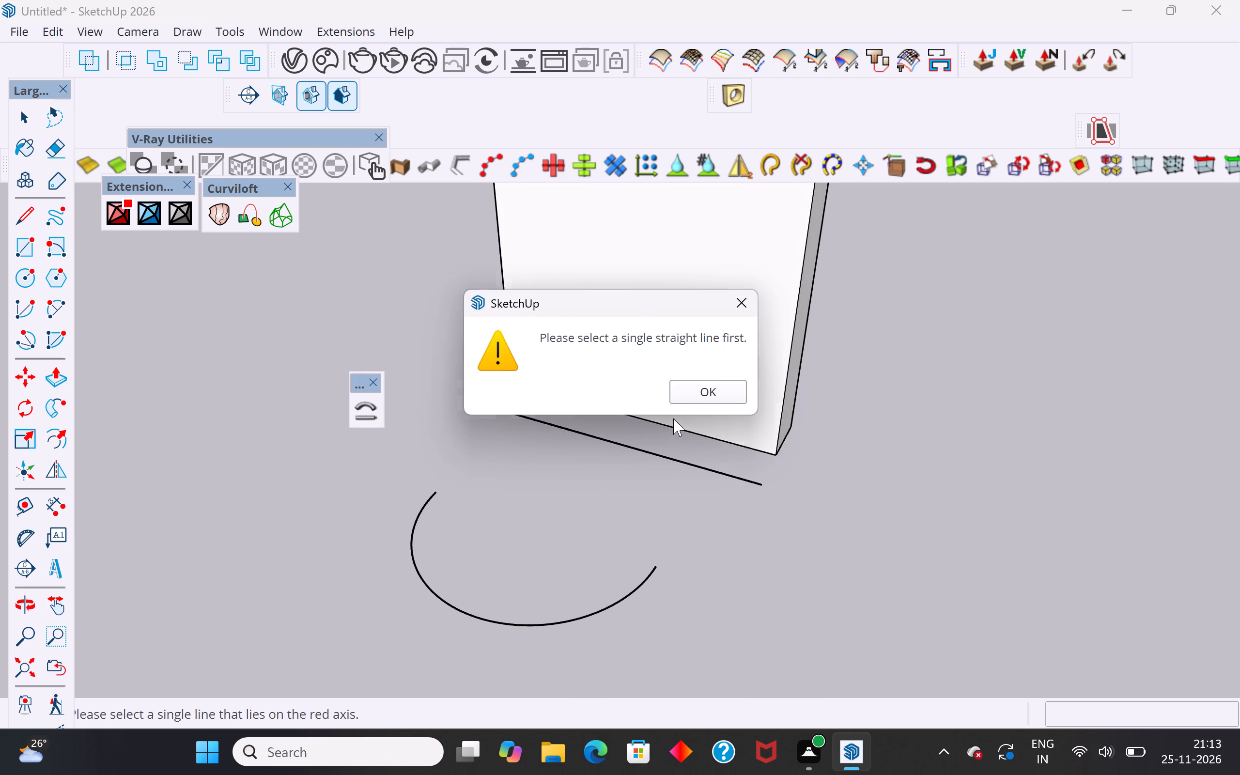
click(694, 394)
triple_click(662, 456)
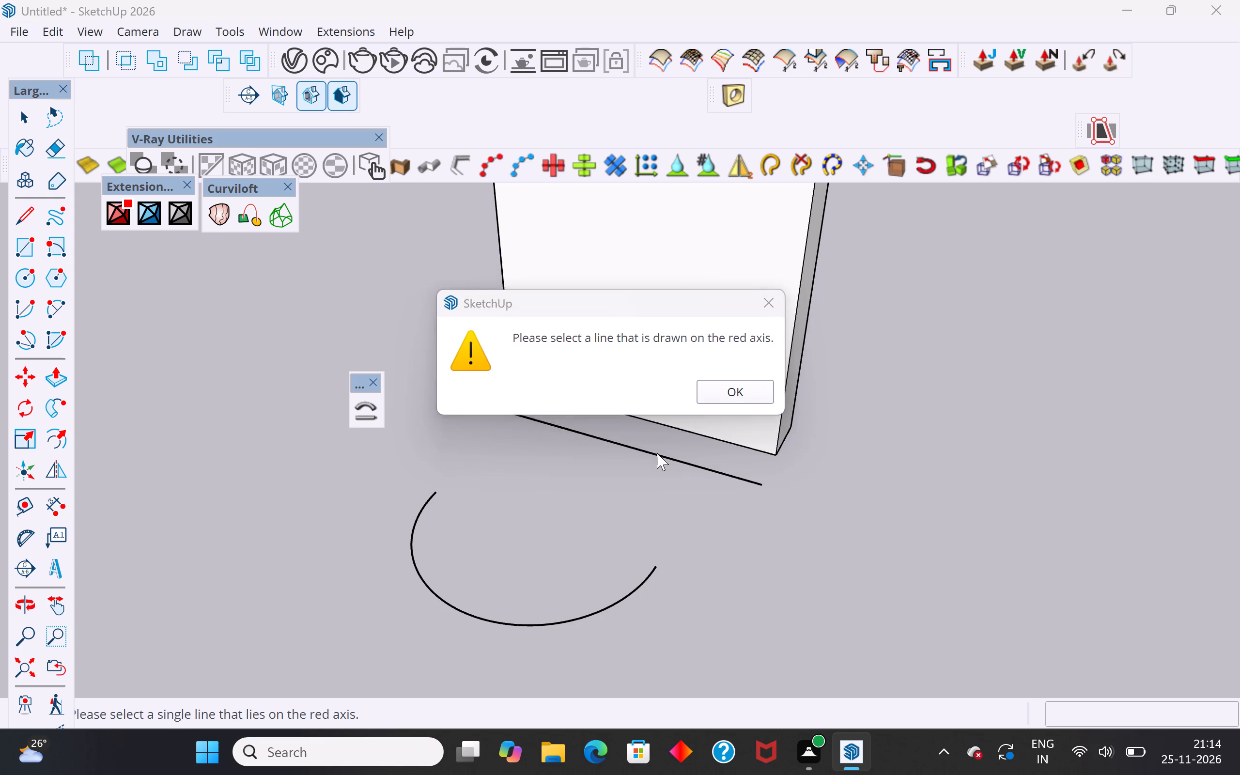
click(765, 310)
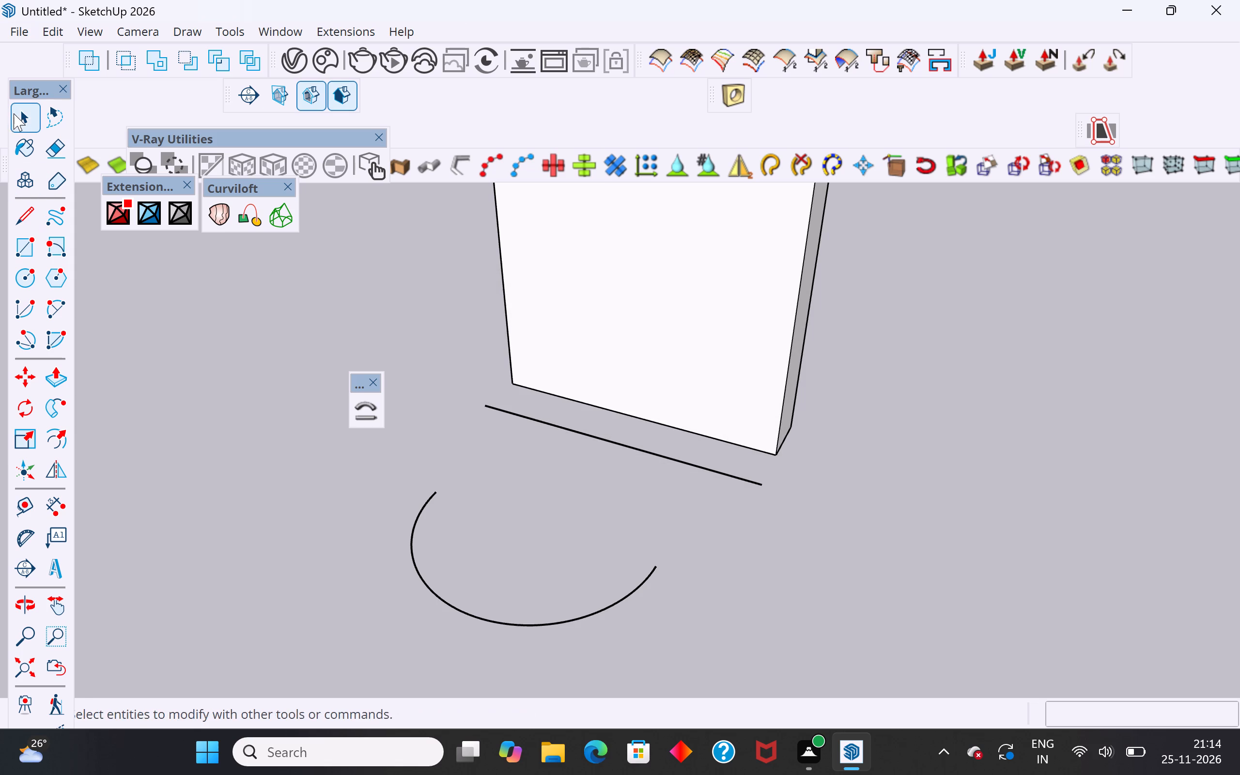
Replace the slab's ground line with a longer one, about 34' 11" along the green axis in front of its base.
click(14, 113)
click(605, 440)
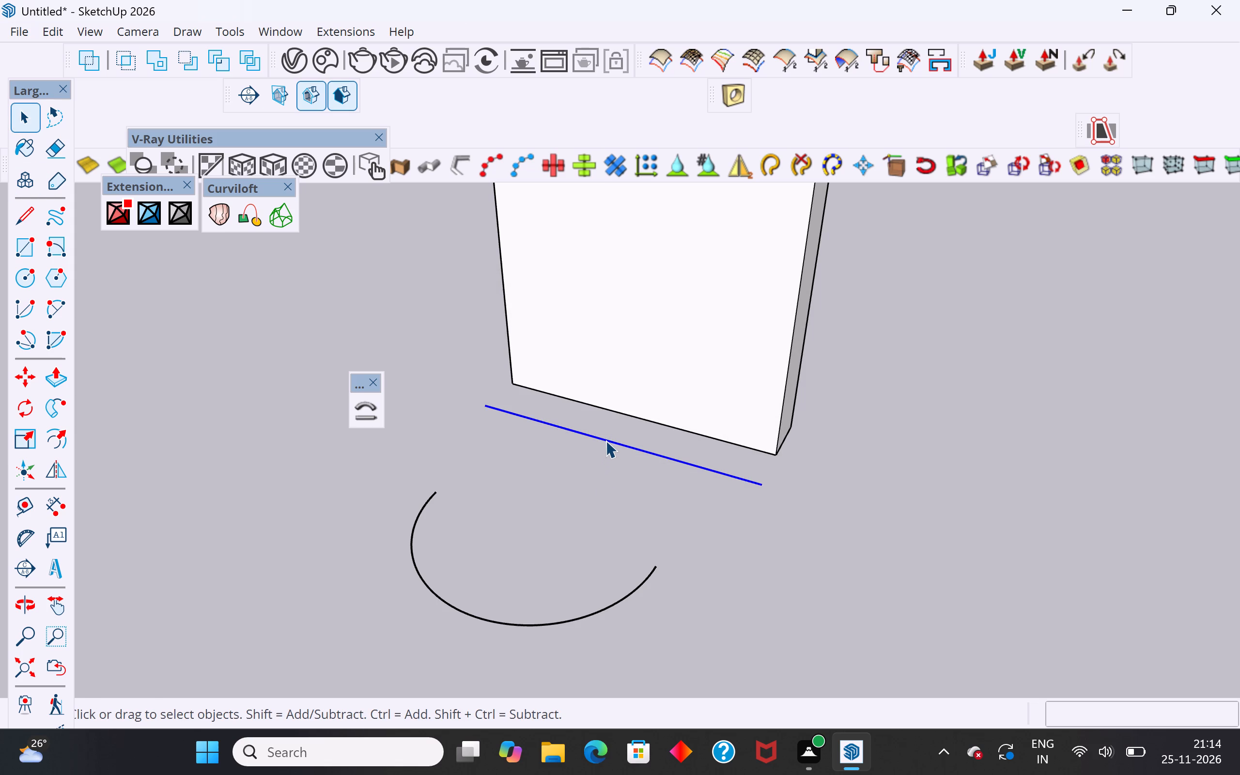
key(Delete)
click(28, 222)
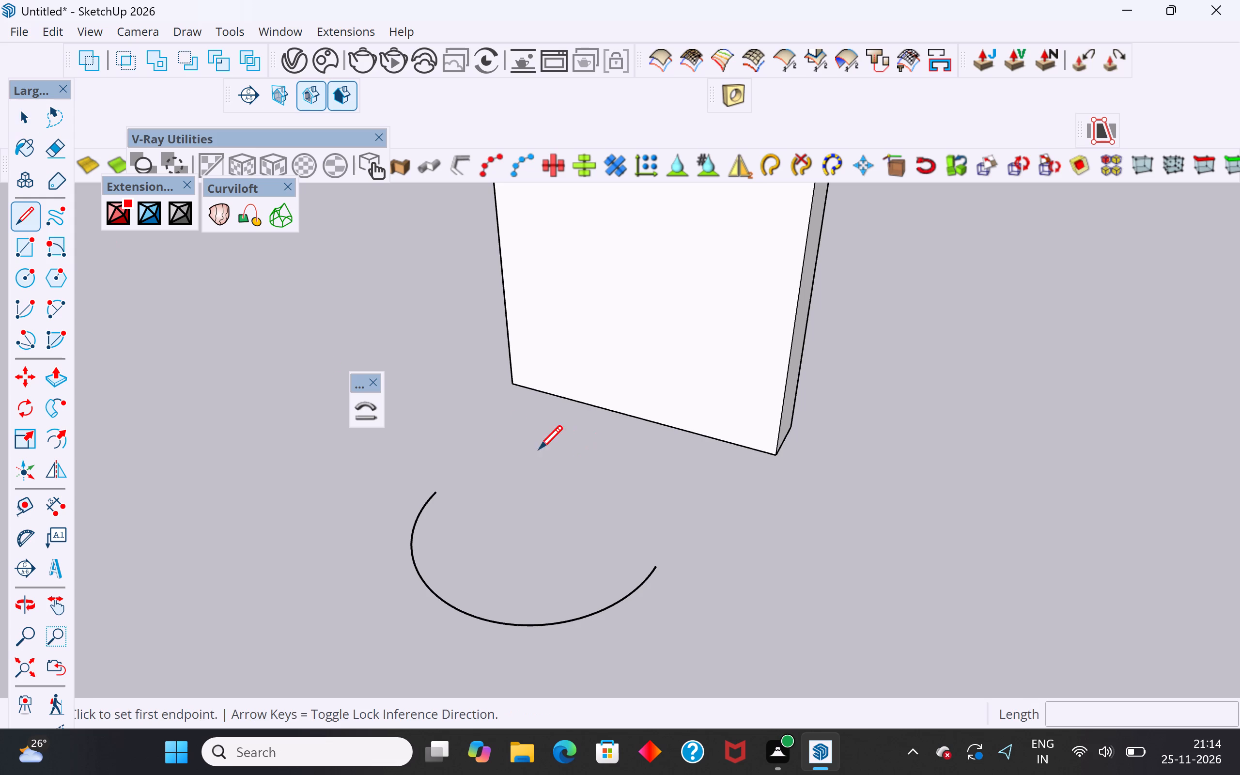
click(422, 383)
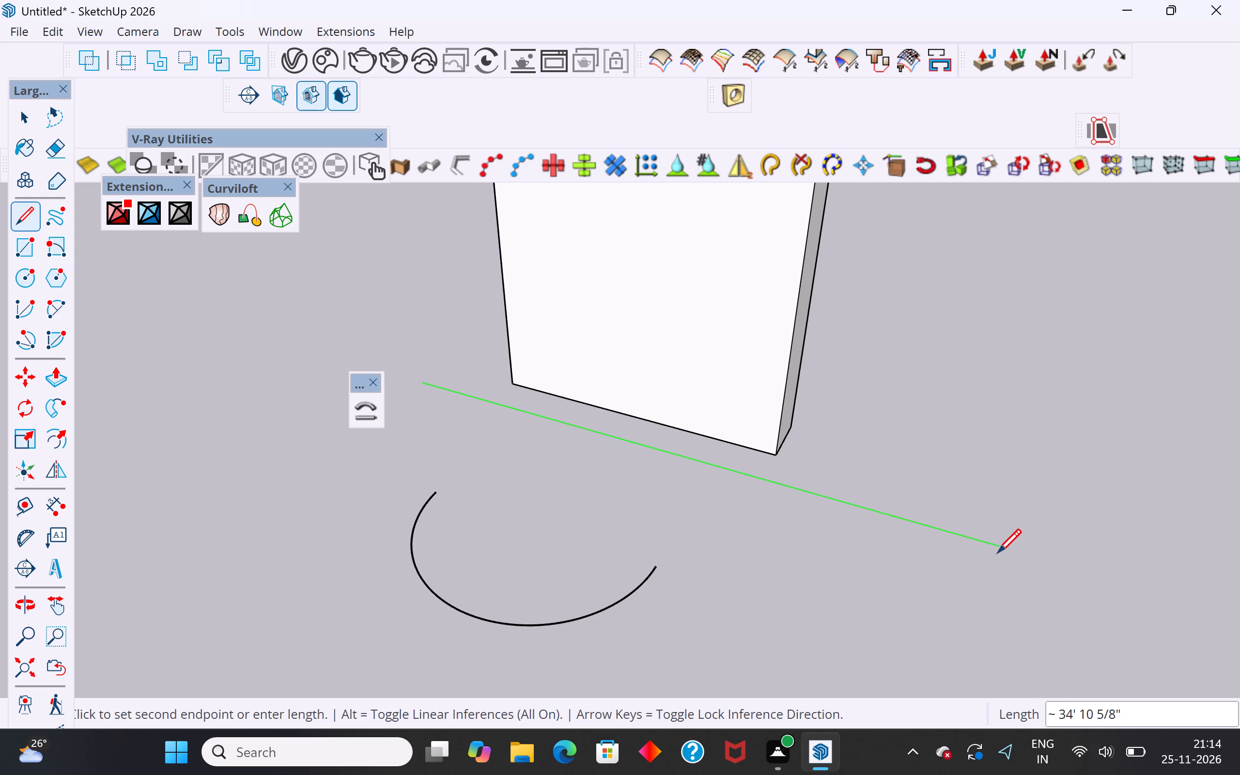
click(997, 555)
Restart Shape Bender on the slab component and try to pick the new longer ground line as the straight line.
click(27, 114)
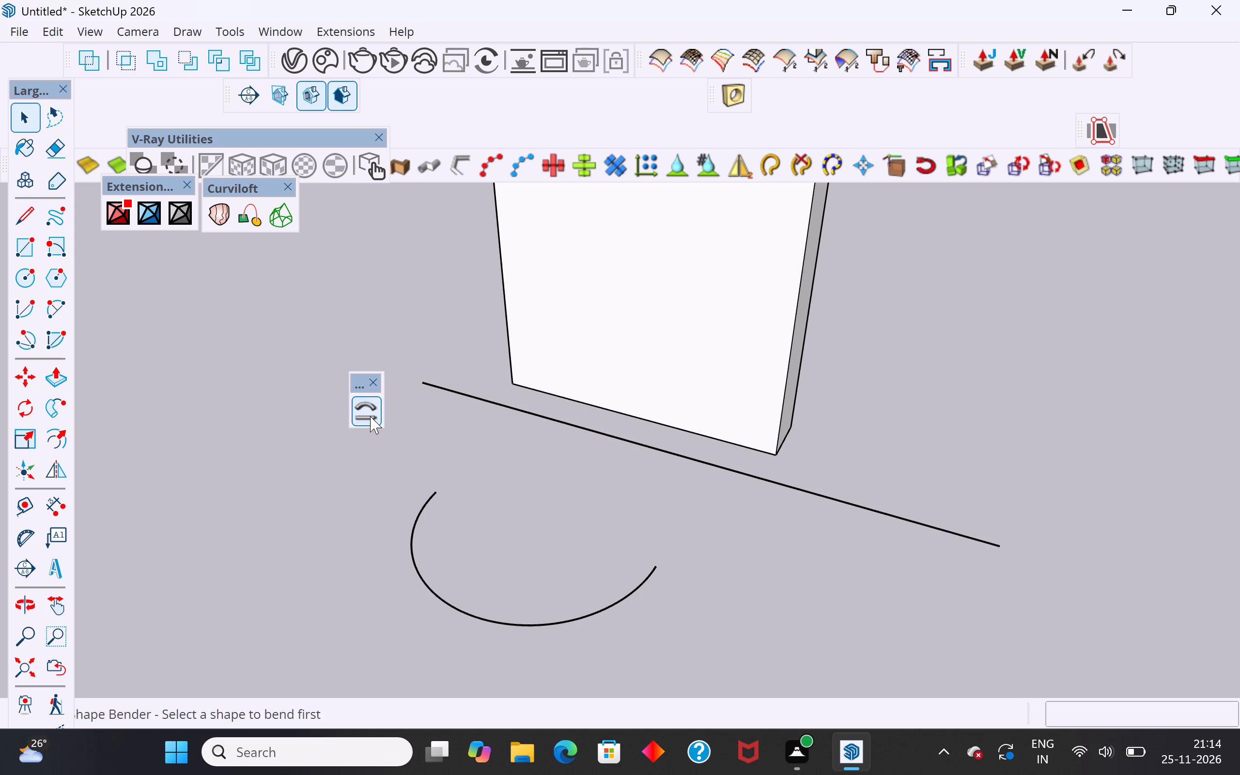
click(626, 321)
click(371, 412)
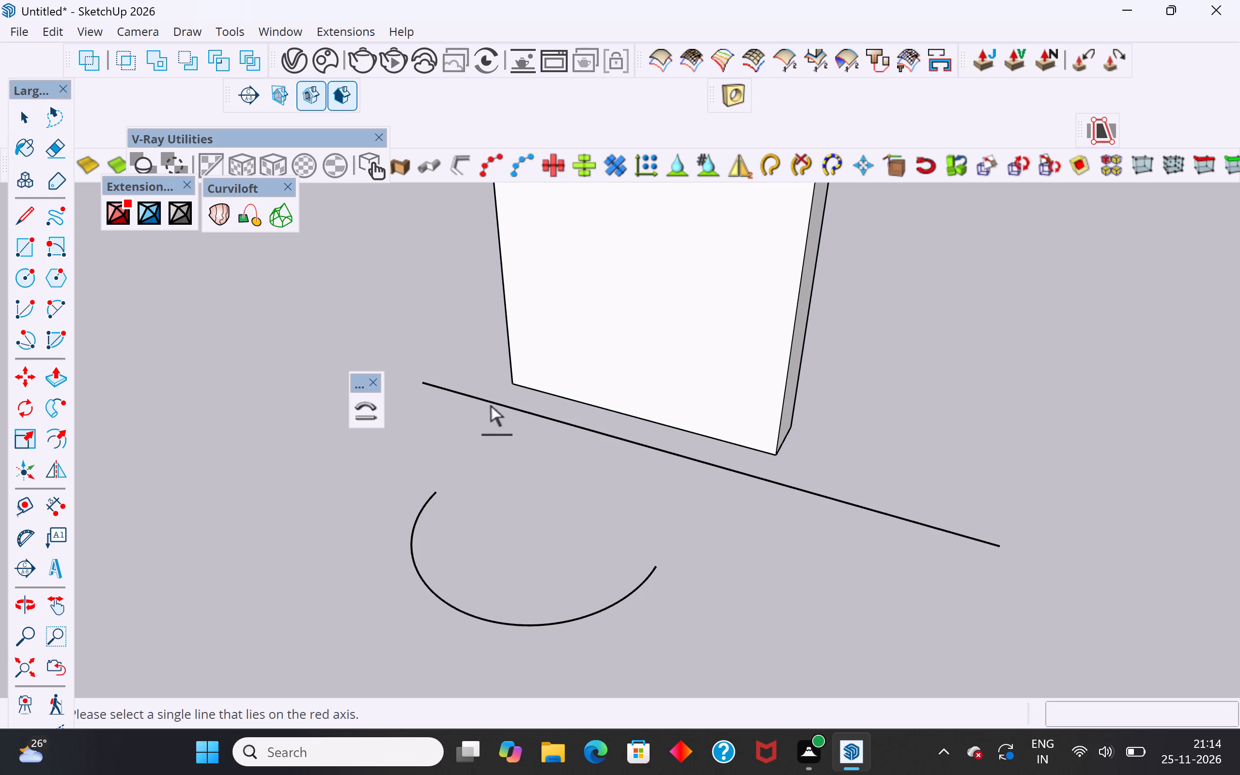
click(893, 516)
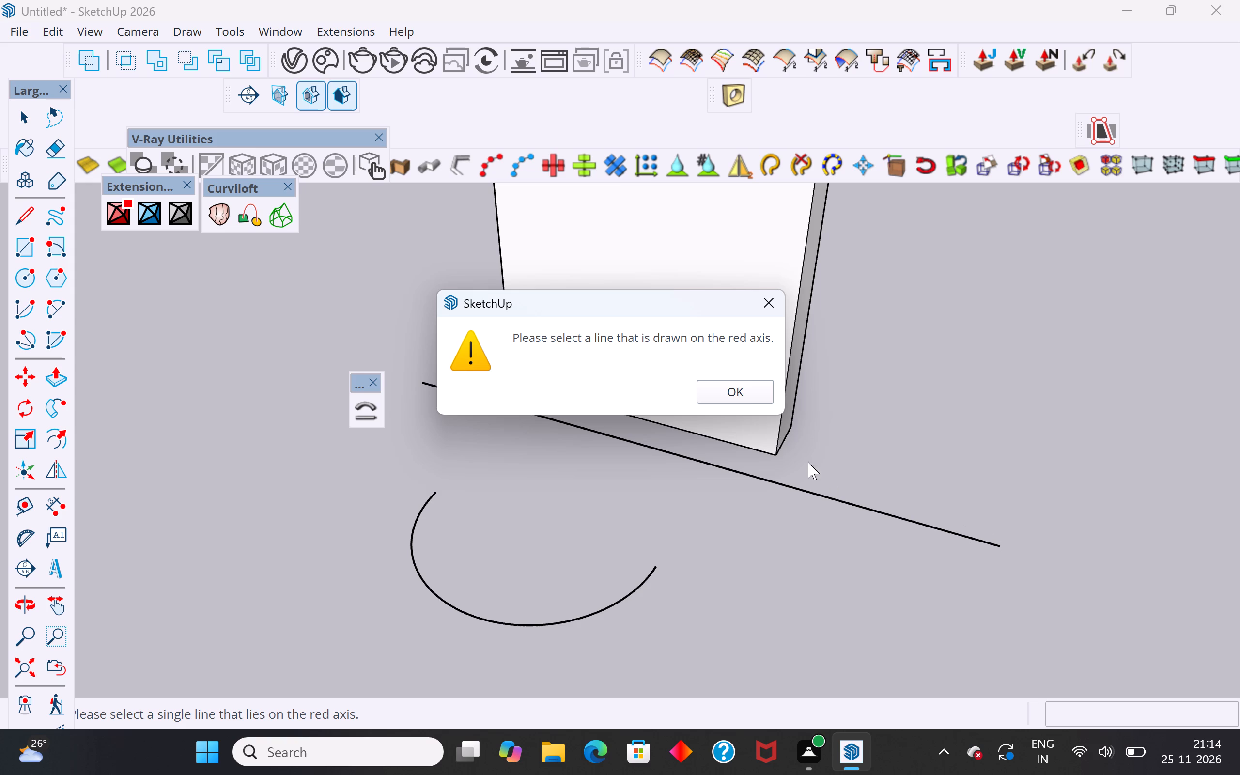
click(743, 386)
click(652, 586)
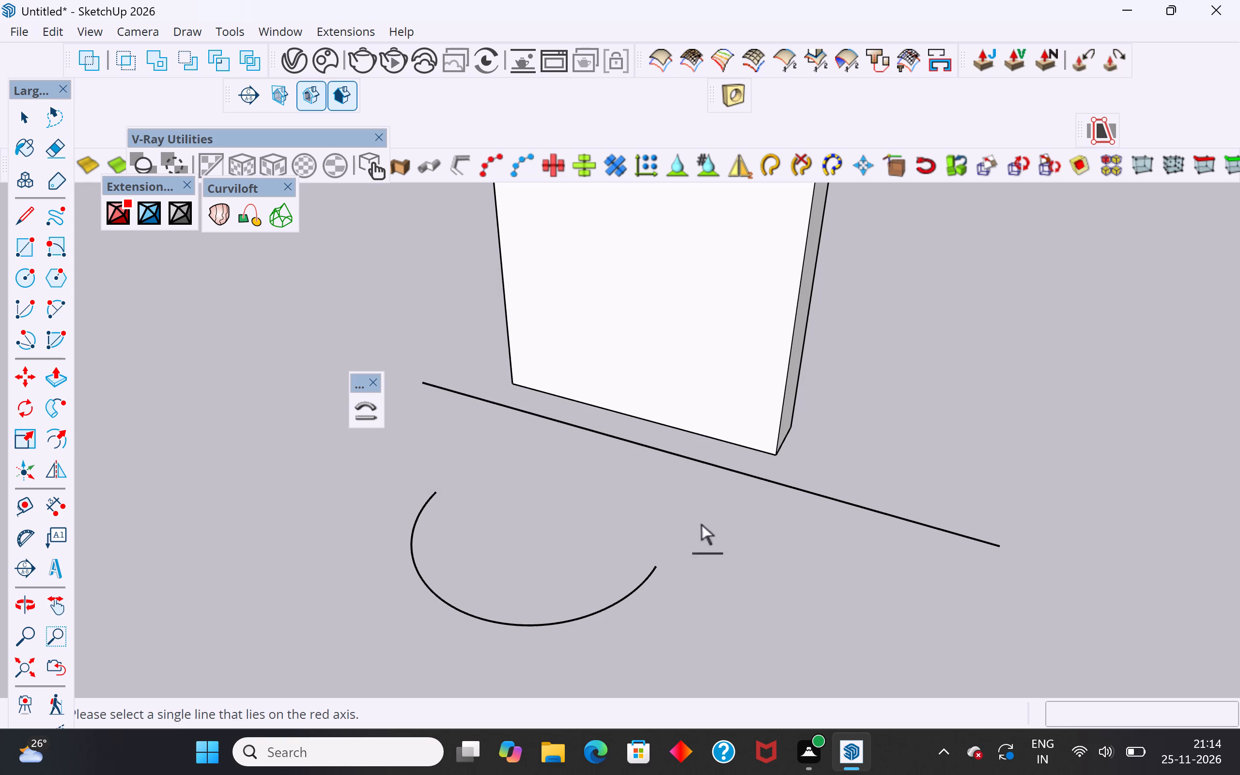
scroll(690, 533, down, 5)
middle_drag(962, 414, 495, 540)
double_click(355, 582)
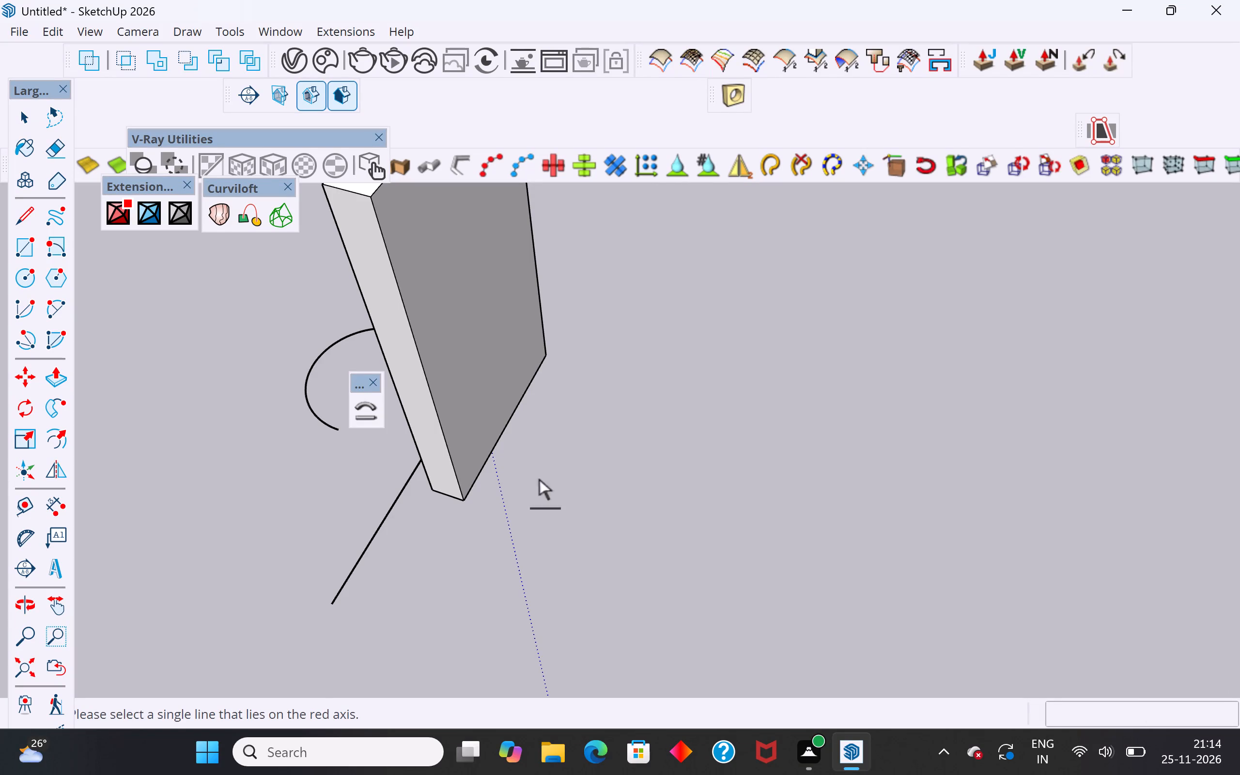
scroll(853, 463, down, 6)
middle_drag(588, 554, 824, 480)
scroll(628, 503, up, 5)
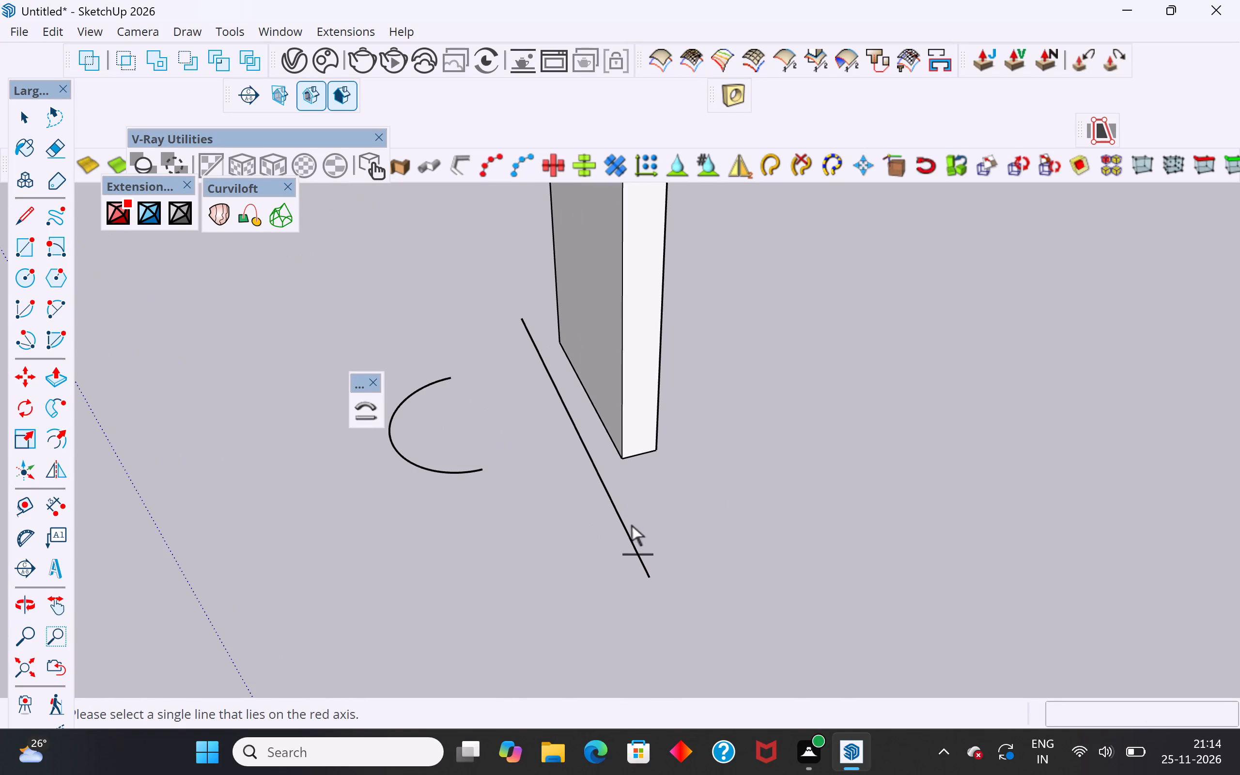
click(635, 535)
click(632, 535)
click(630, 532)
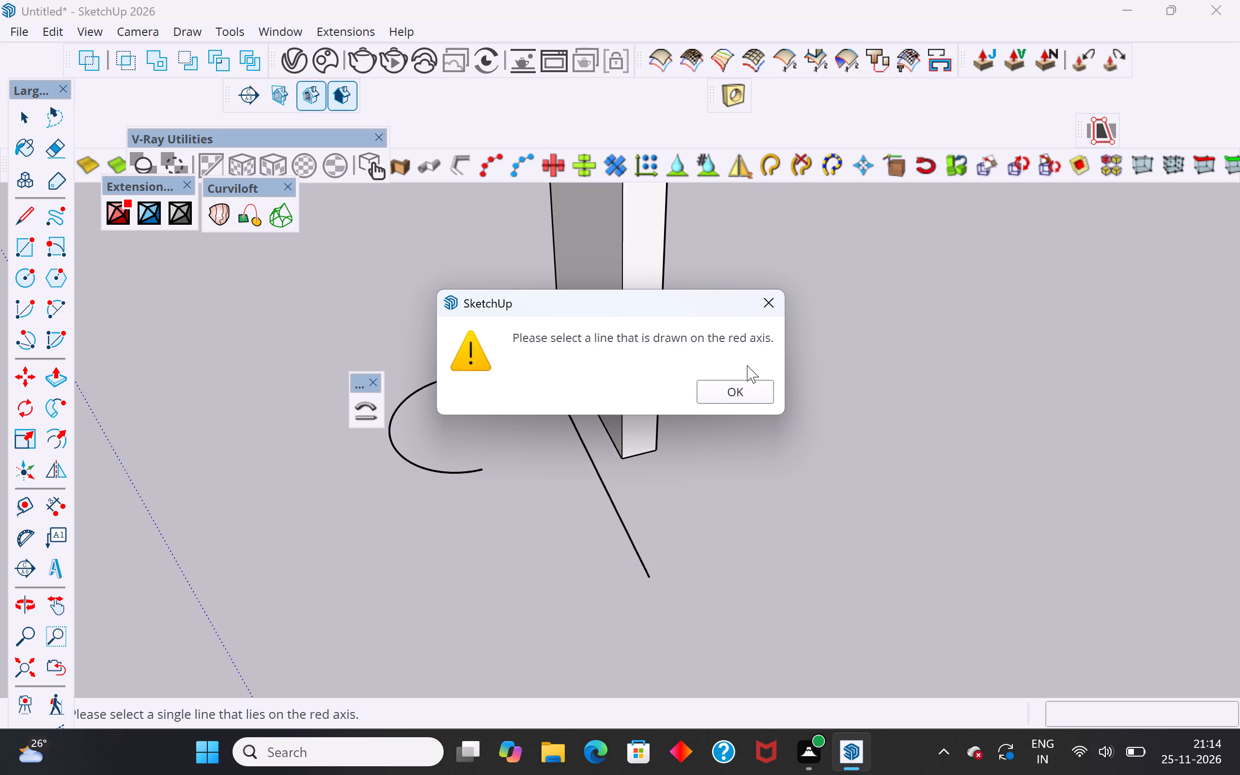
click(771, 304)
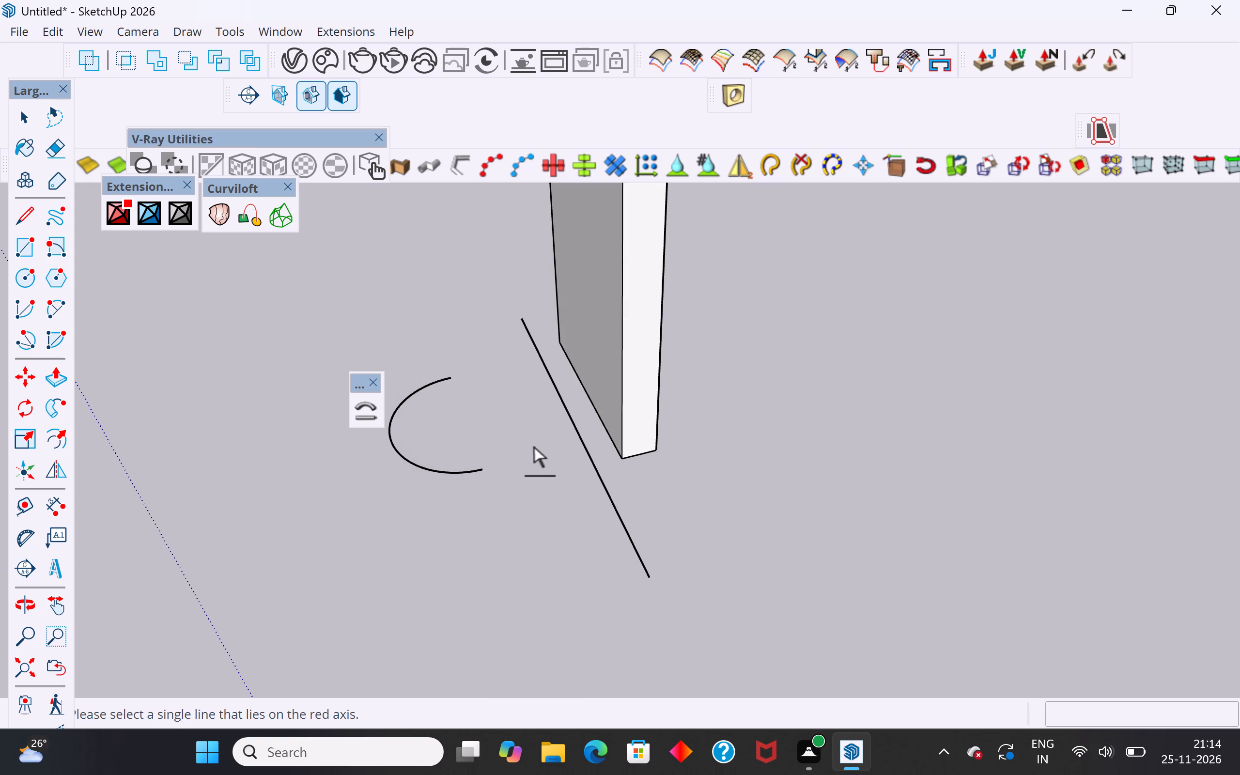
Examine how the slab, its ground line and the arc are oriented relative to the building and the red and green axes.
scroll(424, 491, down, 12)
middle_drag(502, 511, 728, 461)
scroll(669, 481, down, 5)
middle_drag(608, 461, 618, 463)
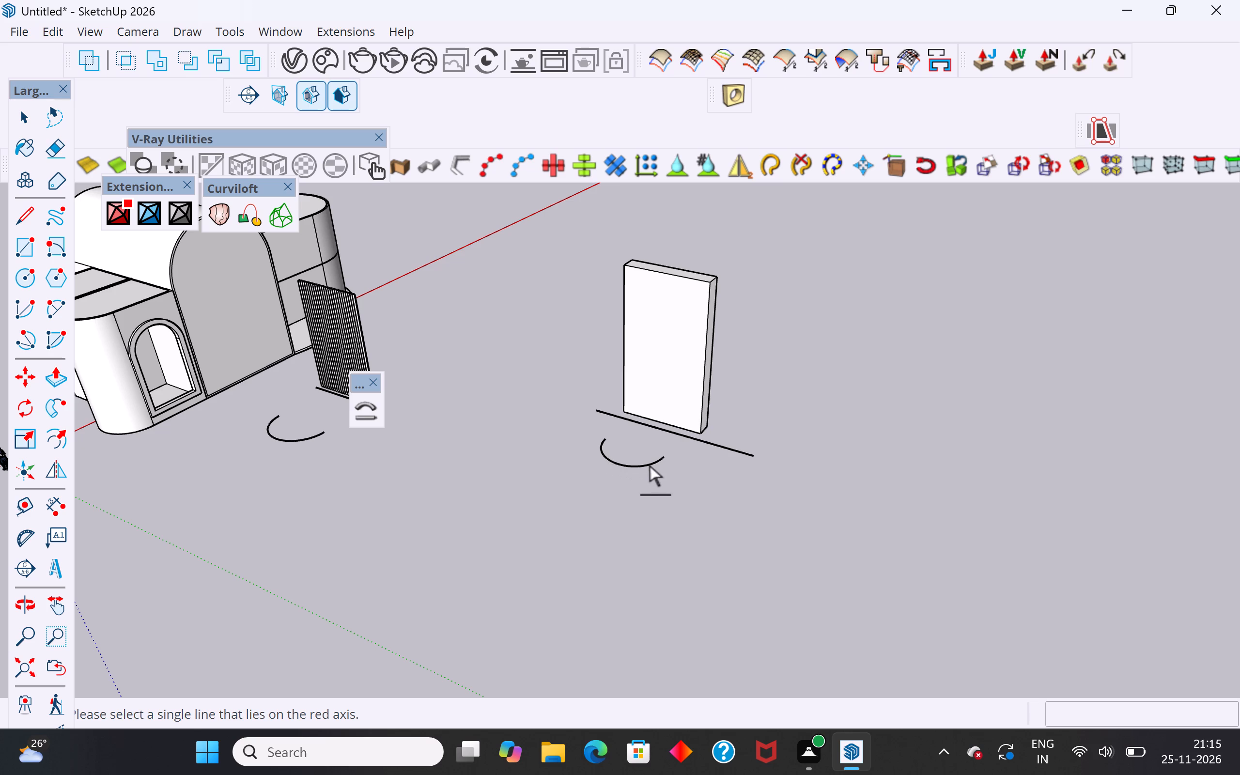
scroll(642, 526, up, 3)
scroll(625, 455, up, 3)
scroll(631, 529, down, 5)
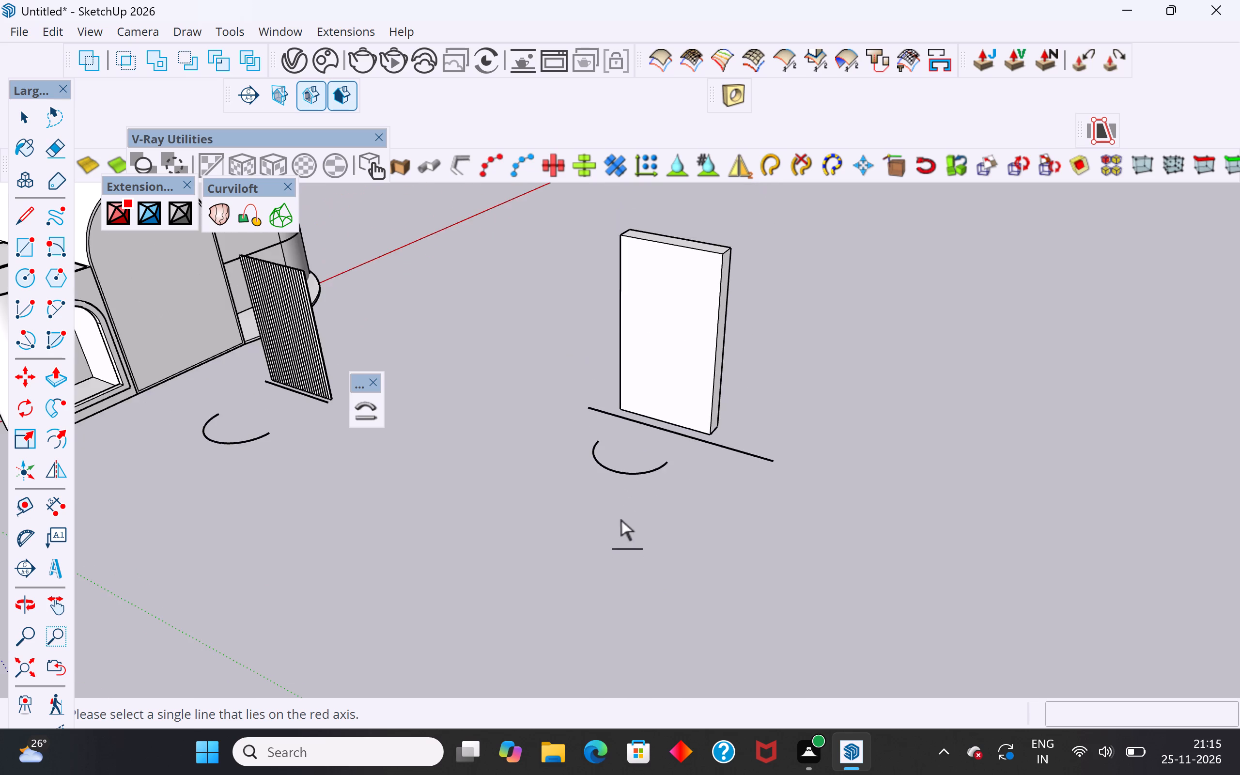
scroll(630, 521, down, 5)
middle_drag(733, 481, 656, 475)
scroll(650, 460, up, 3)
double_click(650, 464)
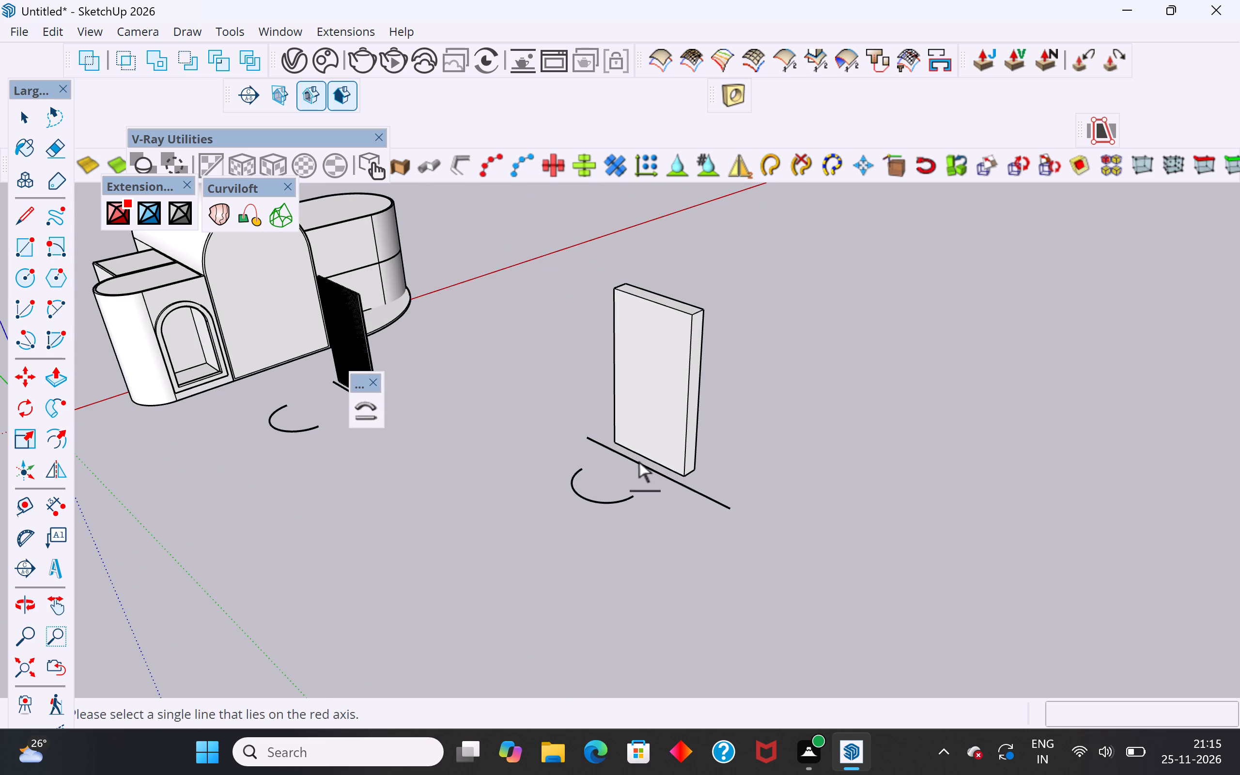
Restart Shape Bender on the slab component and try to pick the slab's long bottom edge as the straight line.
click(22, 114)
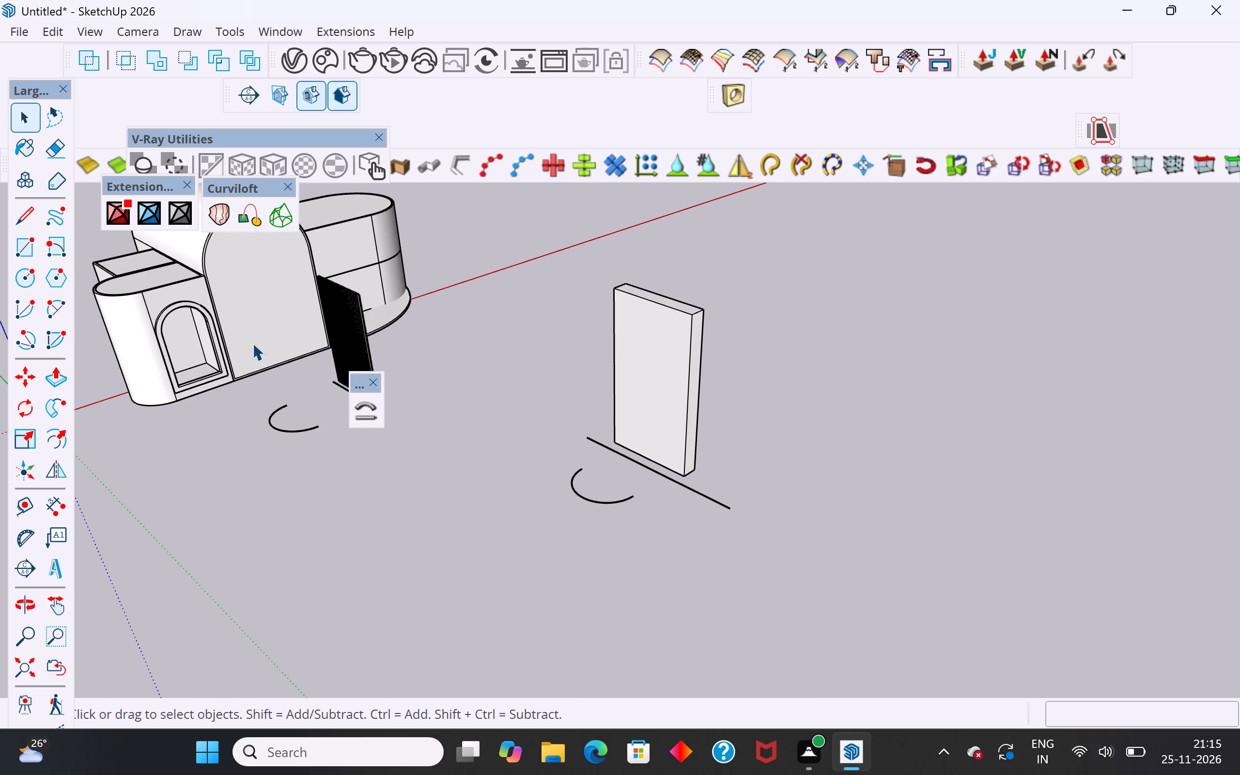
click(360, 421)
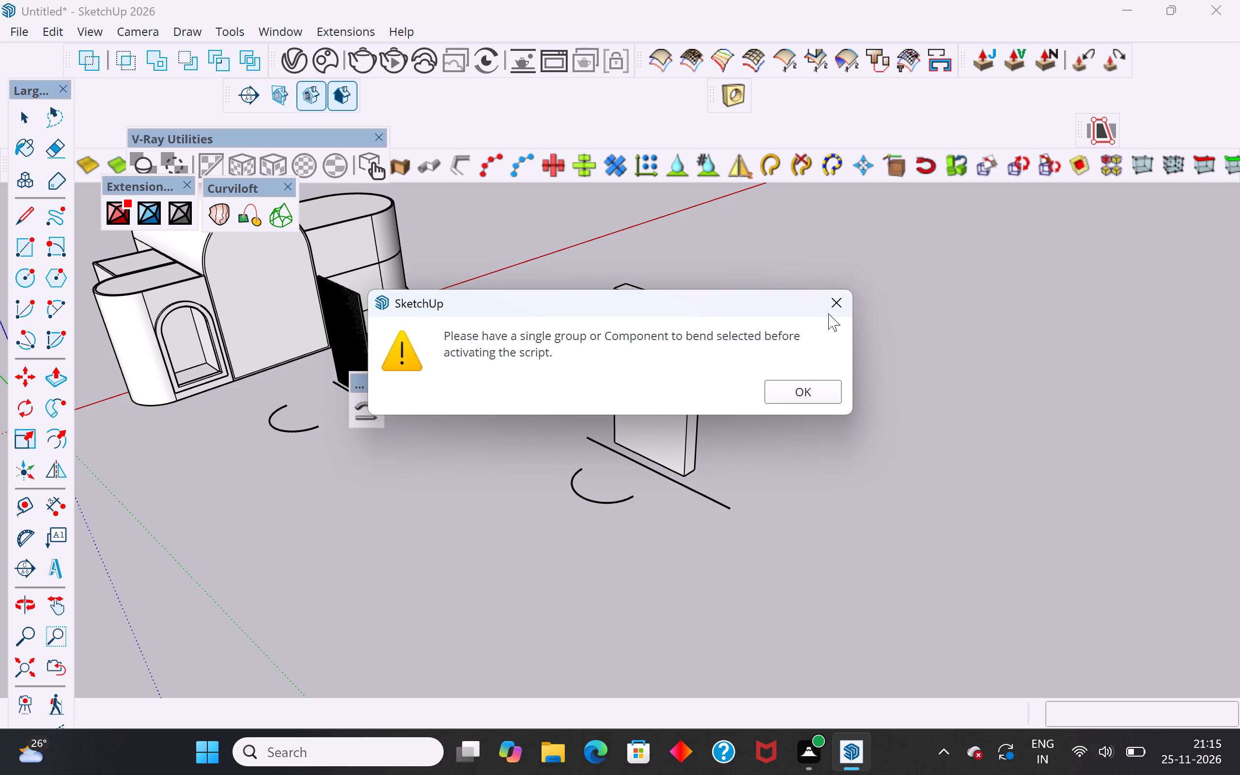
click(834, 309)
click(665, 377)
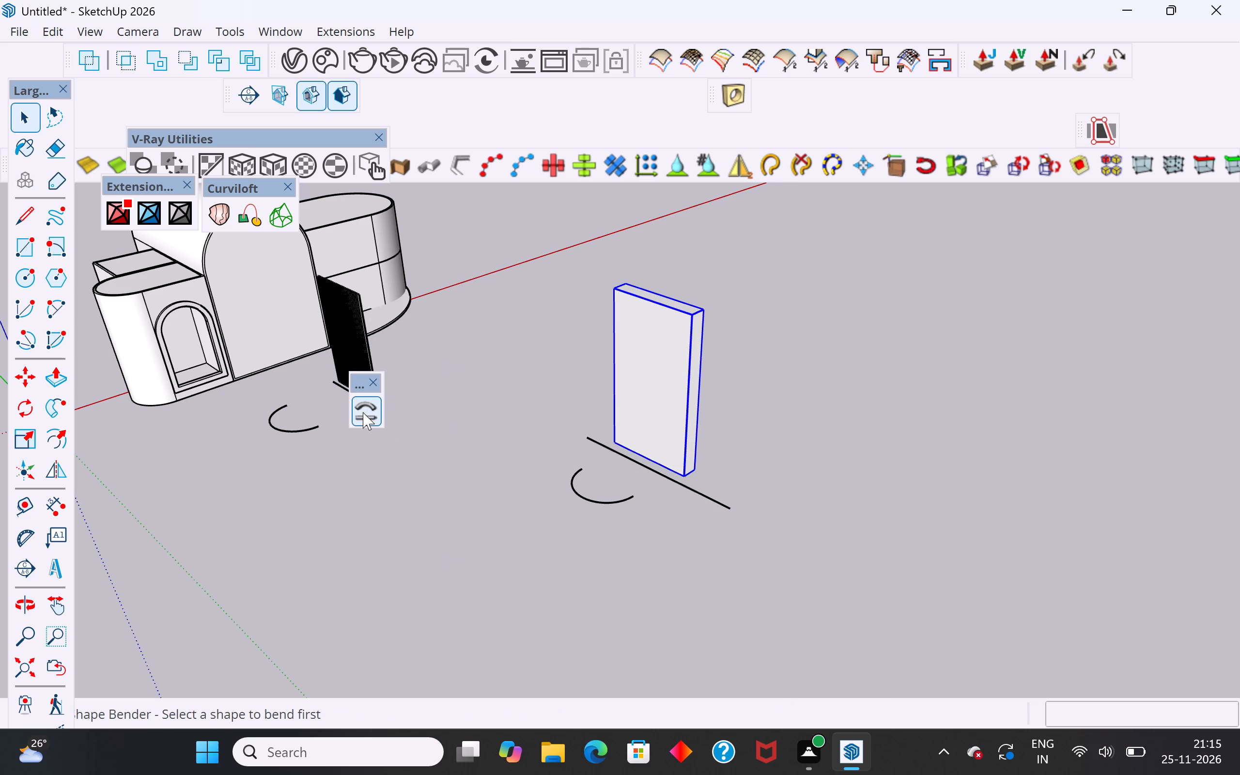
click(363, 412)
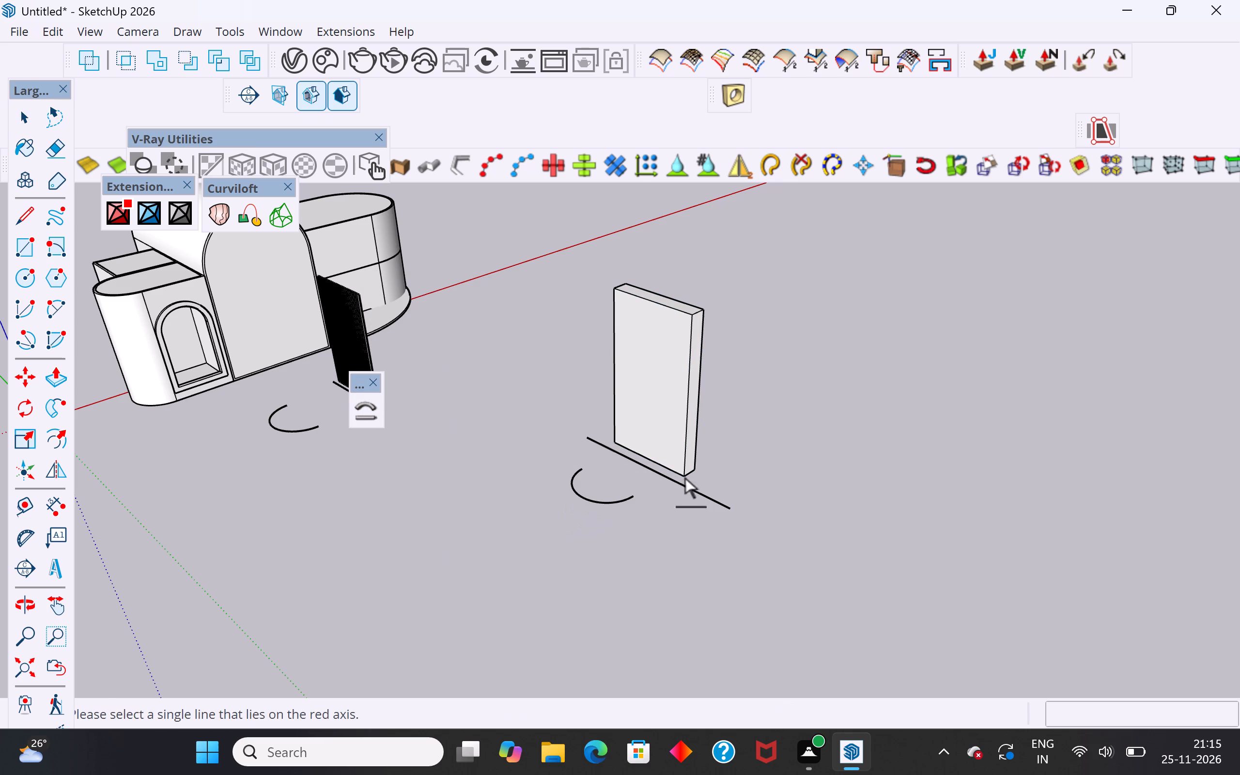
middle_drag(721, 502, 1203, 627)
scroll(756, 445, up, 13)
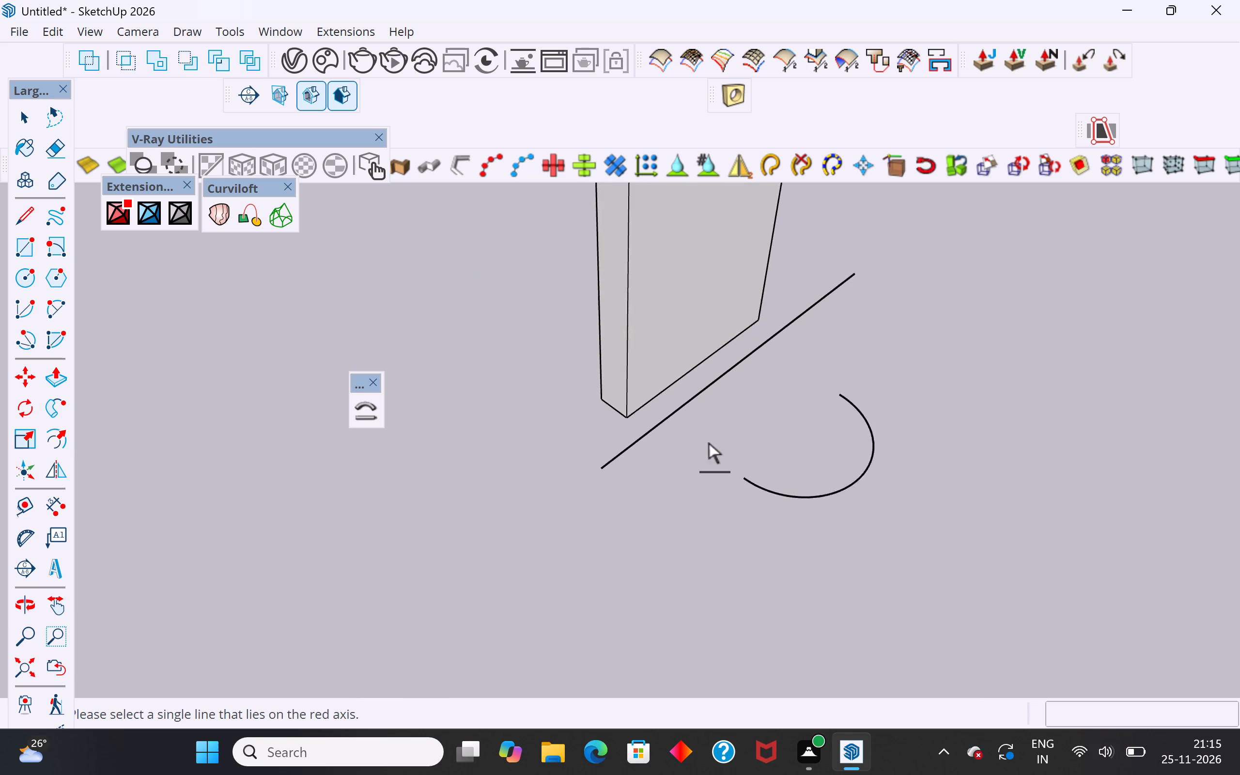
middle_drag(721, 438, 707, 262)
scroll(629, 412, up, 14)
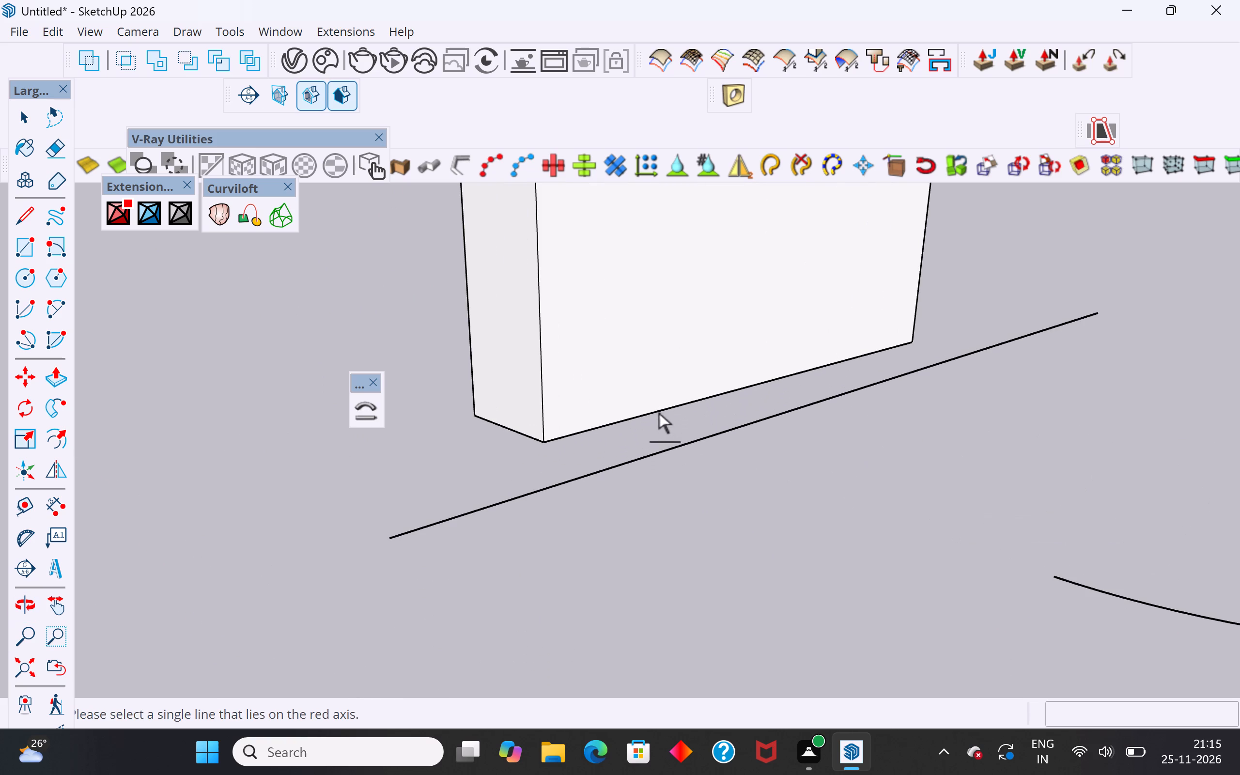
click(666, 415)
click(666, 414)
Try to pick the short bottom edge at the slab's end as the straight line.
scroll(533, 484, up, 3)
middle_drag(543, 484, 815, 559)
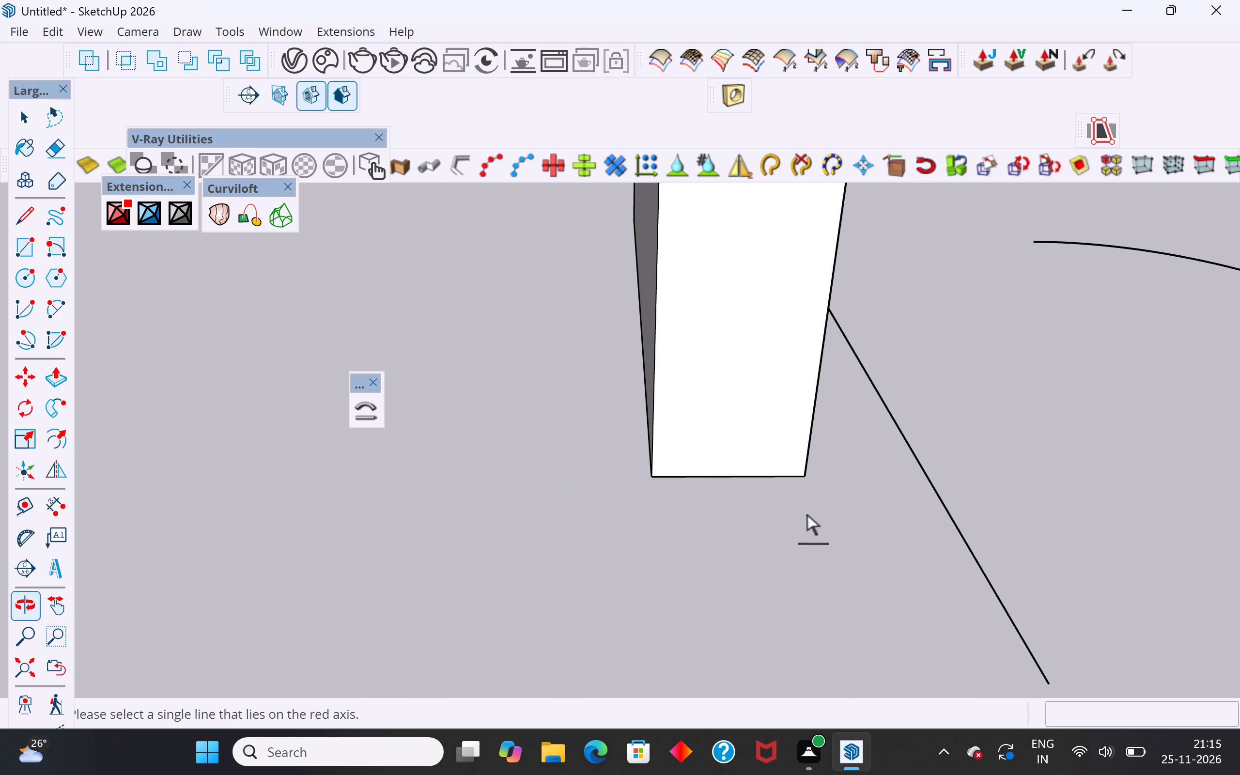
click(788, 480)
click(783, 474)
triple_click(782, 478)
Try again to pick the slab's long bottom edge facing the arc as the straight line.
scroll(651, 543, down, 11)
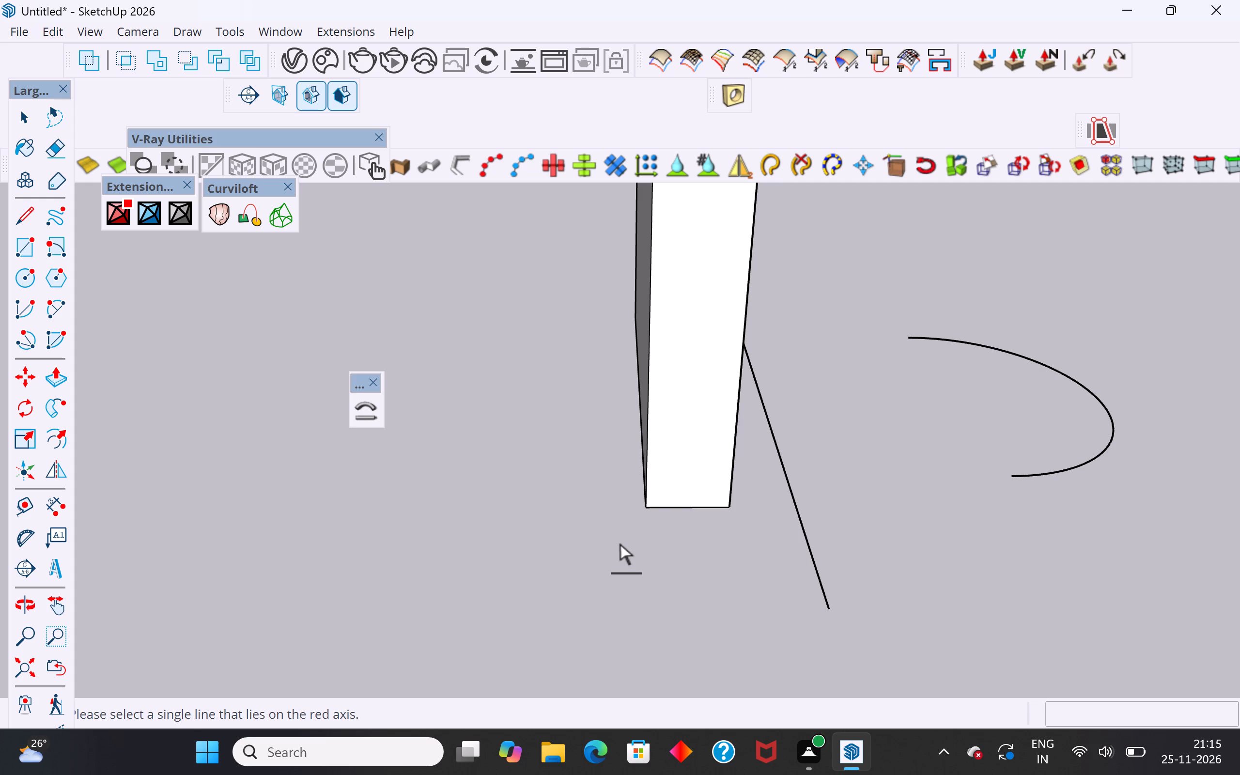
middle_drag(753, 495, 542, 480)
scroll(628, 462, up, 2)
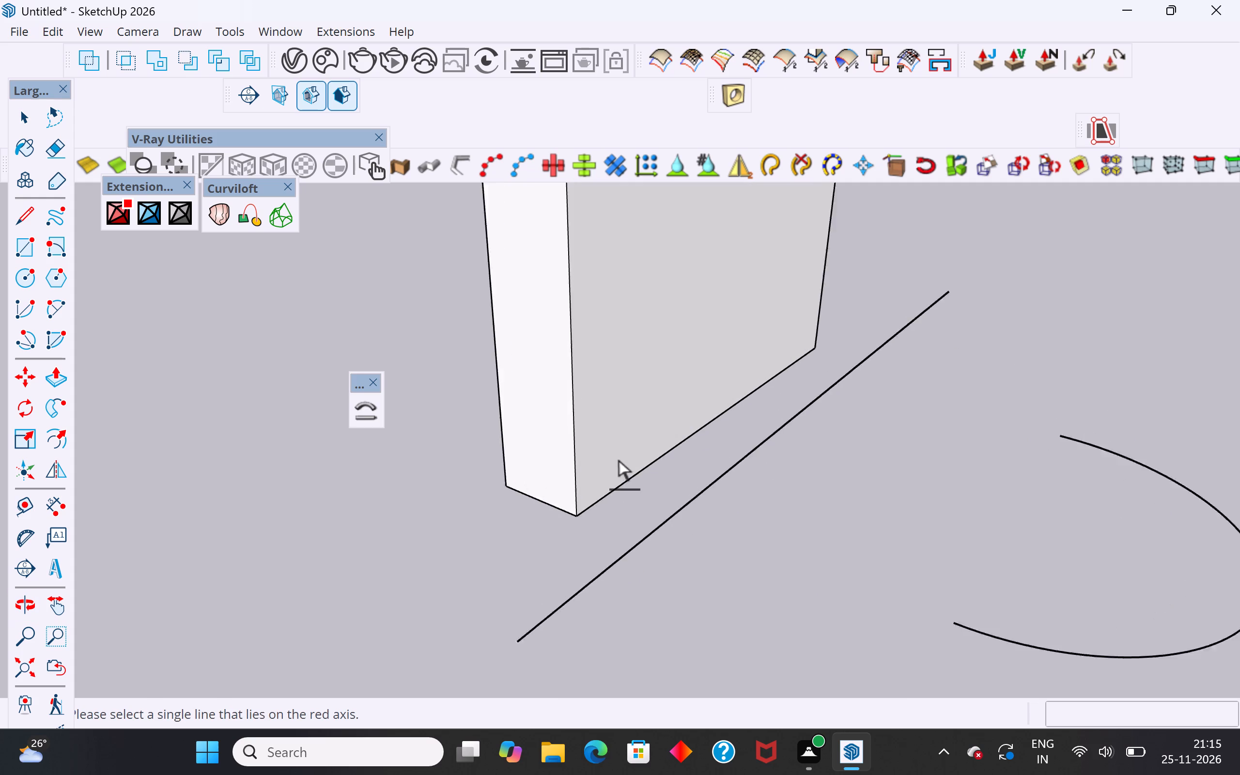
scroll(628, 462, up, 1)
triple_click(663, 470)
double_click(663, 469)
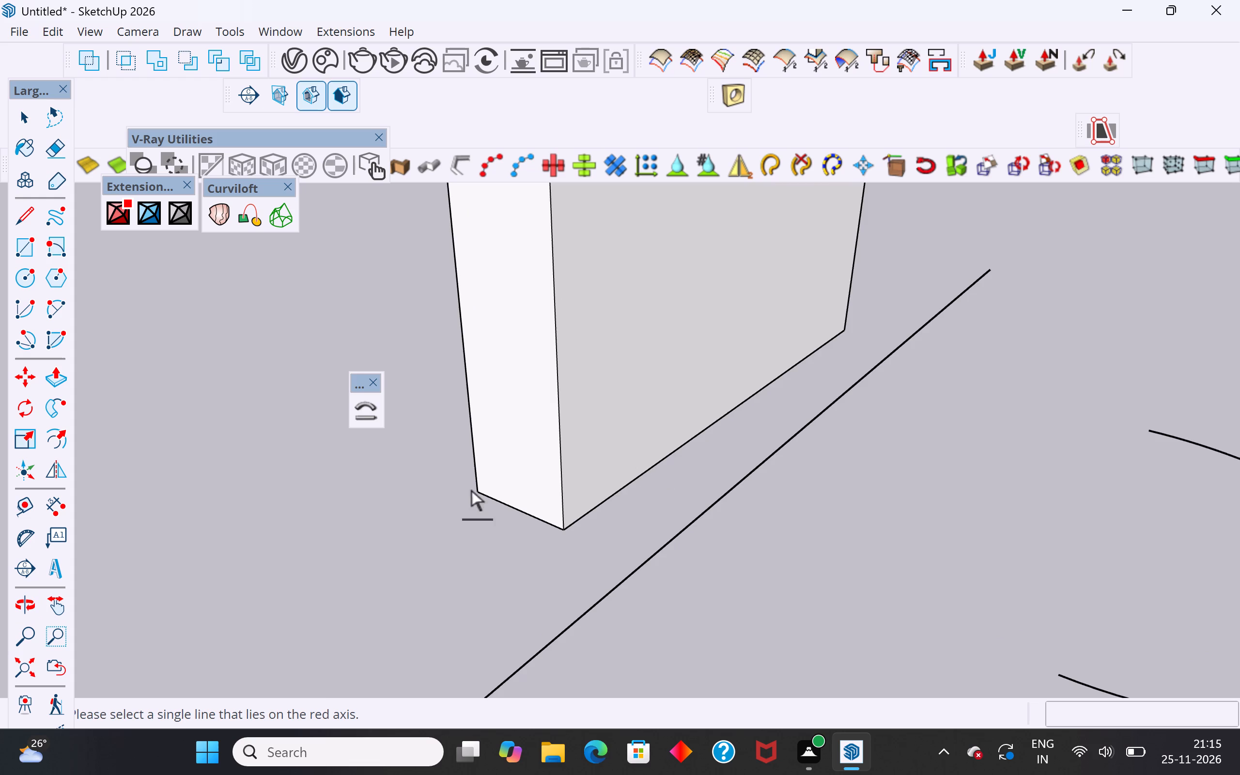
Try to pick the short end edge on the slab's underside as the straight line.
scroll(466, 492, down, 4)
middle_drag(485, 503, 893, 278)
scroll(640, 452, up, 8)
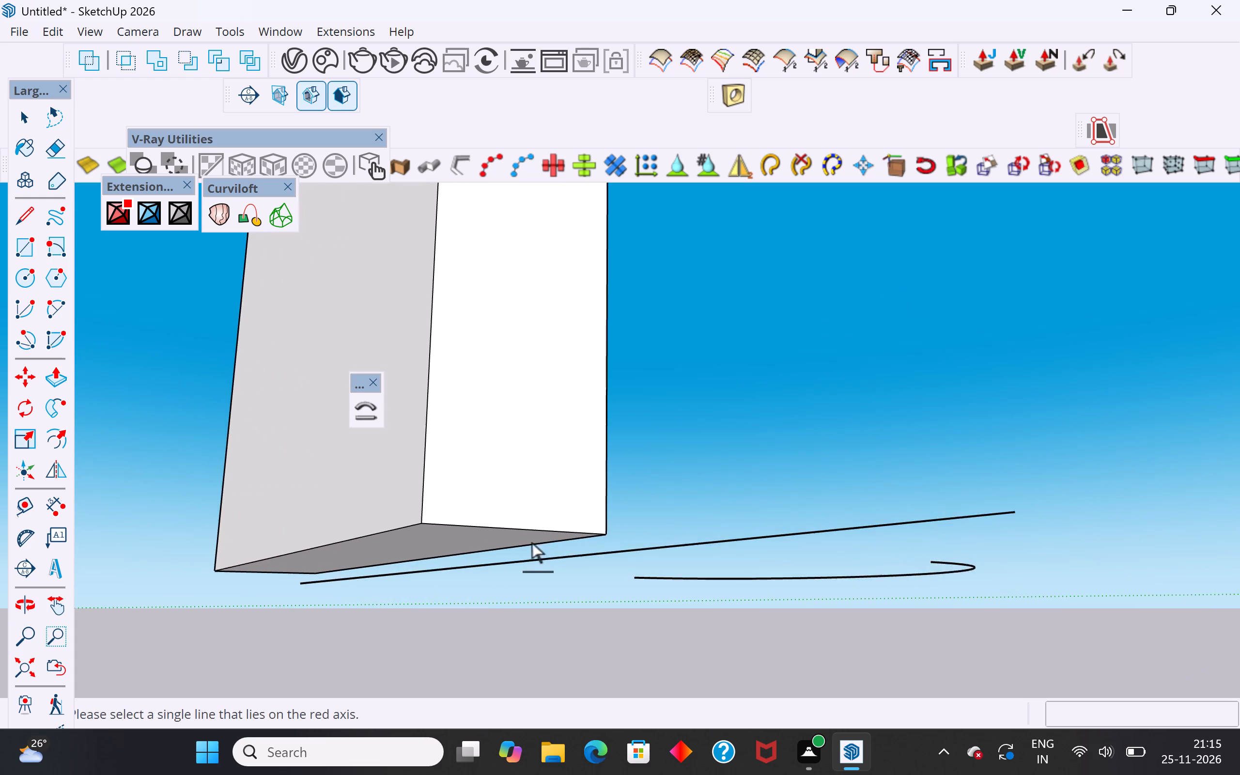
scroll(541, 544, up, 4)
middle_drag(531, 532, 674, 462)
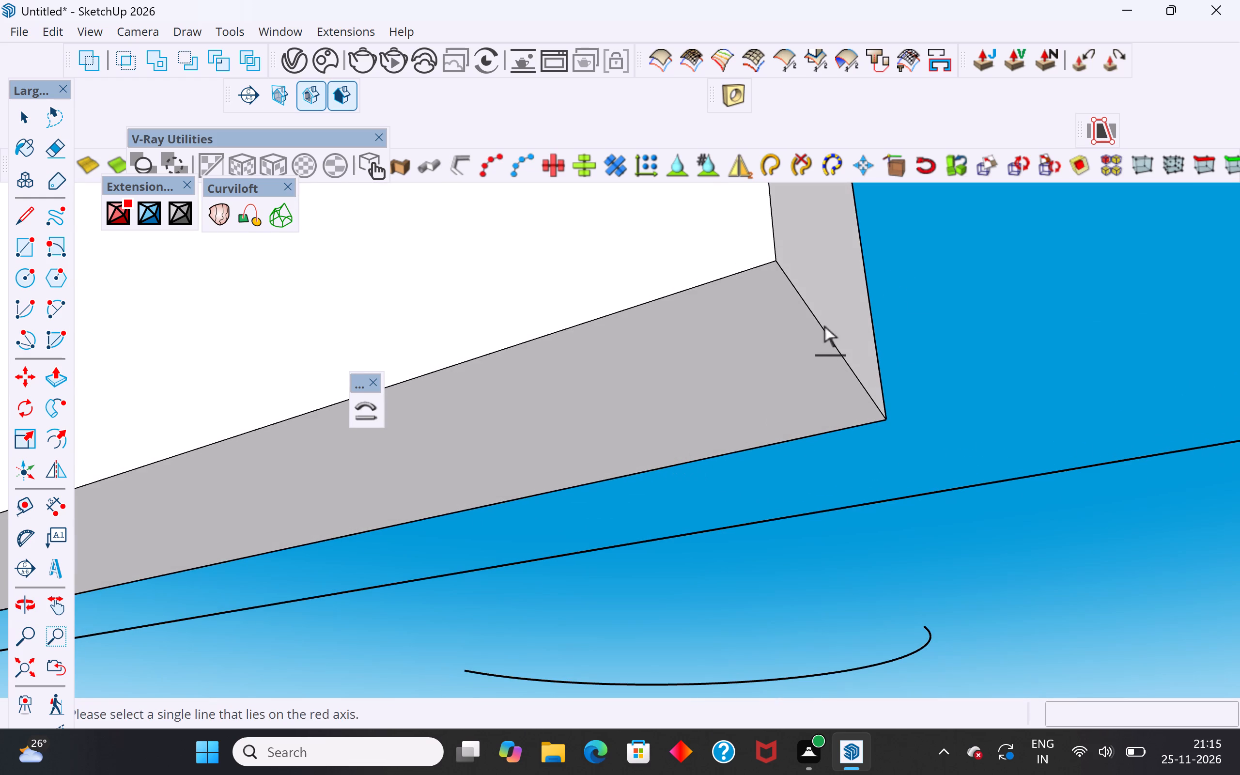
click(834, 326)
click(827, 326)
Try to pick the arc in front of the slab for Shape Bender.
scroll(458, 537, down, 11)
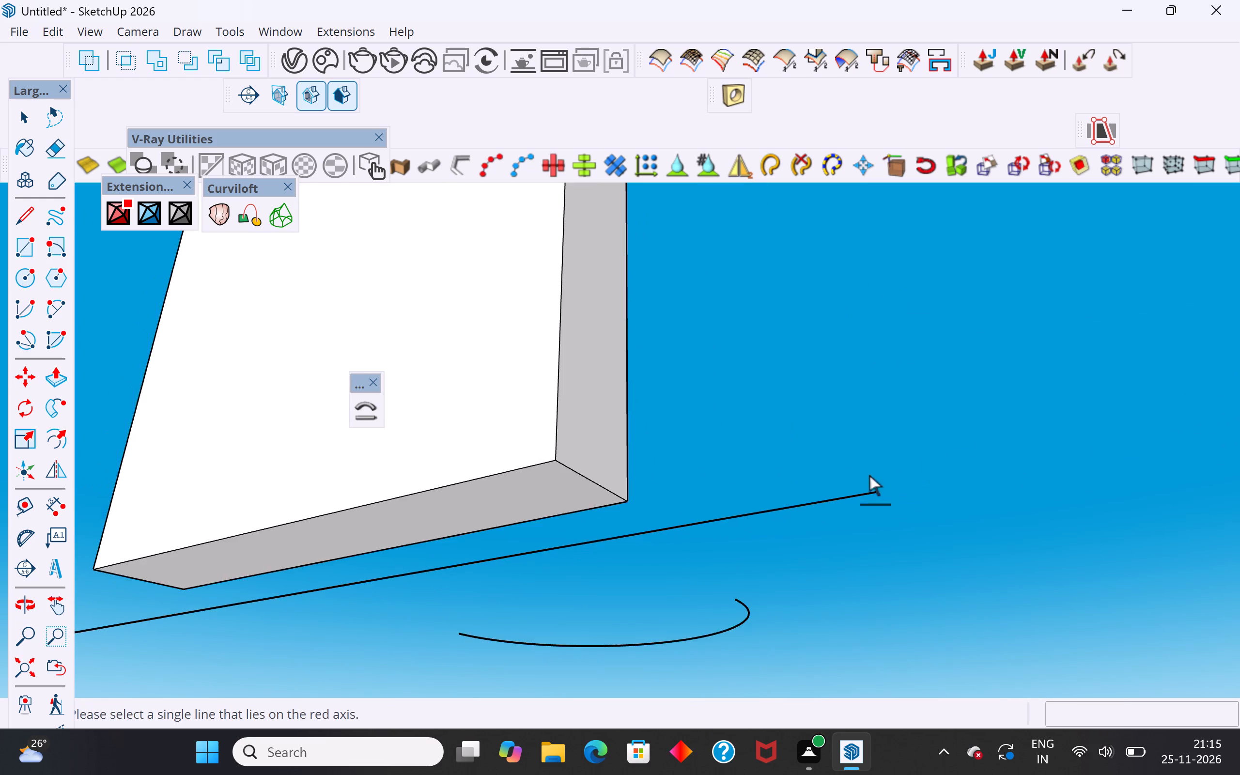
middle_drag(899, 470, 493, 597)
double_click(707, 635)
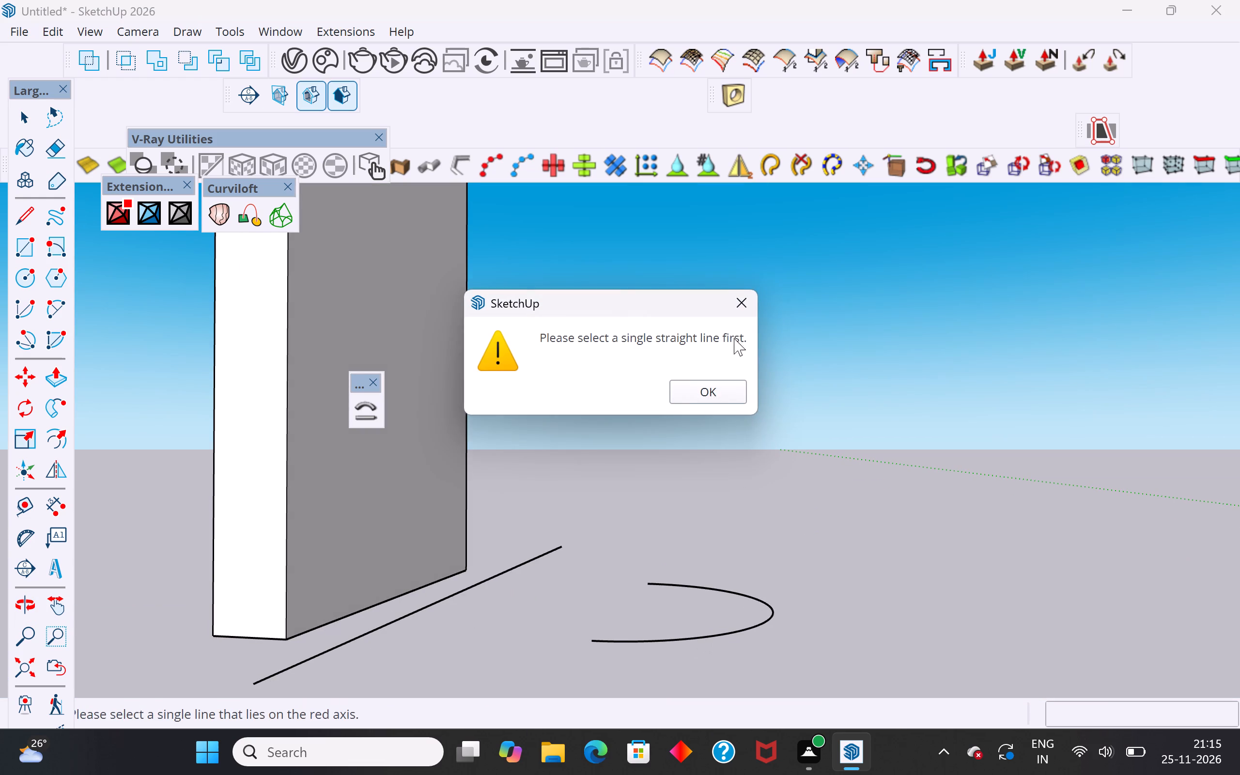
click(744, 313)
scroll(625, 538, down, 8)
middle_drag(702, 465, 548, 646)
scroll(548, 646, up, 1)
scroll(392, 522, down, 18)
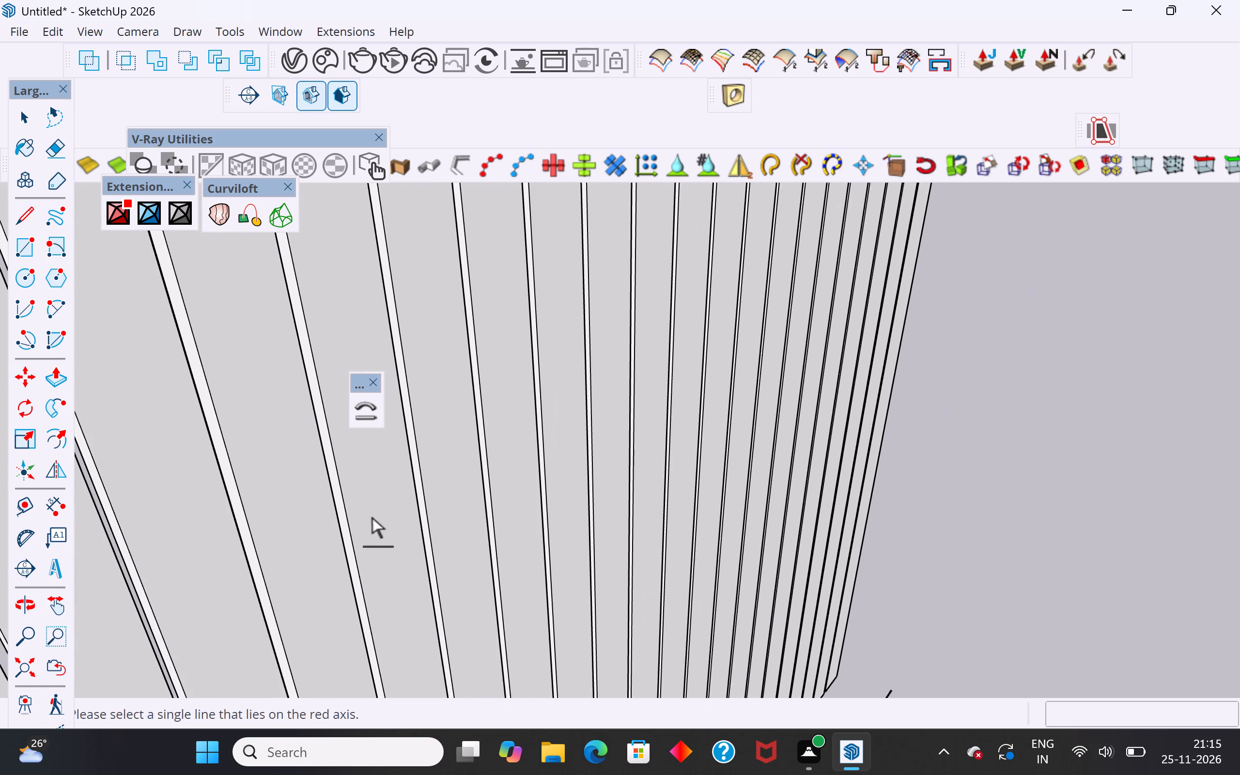
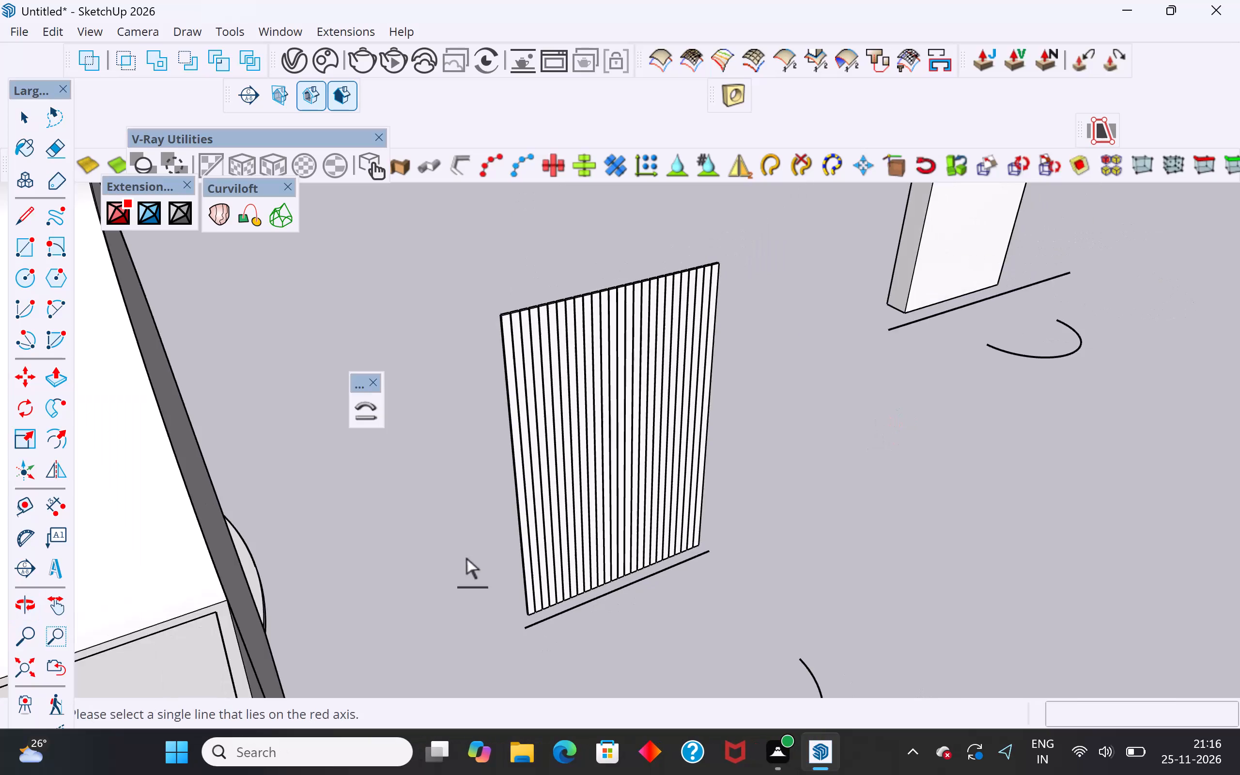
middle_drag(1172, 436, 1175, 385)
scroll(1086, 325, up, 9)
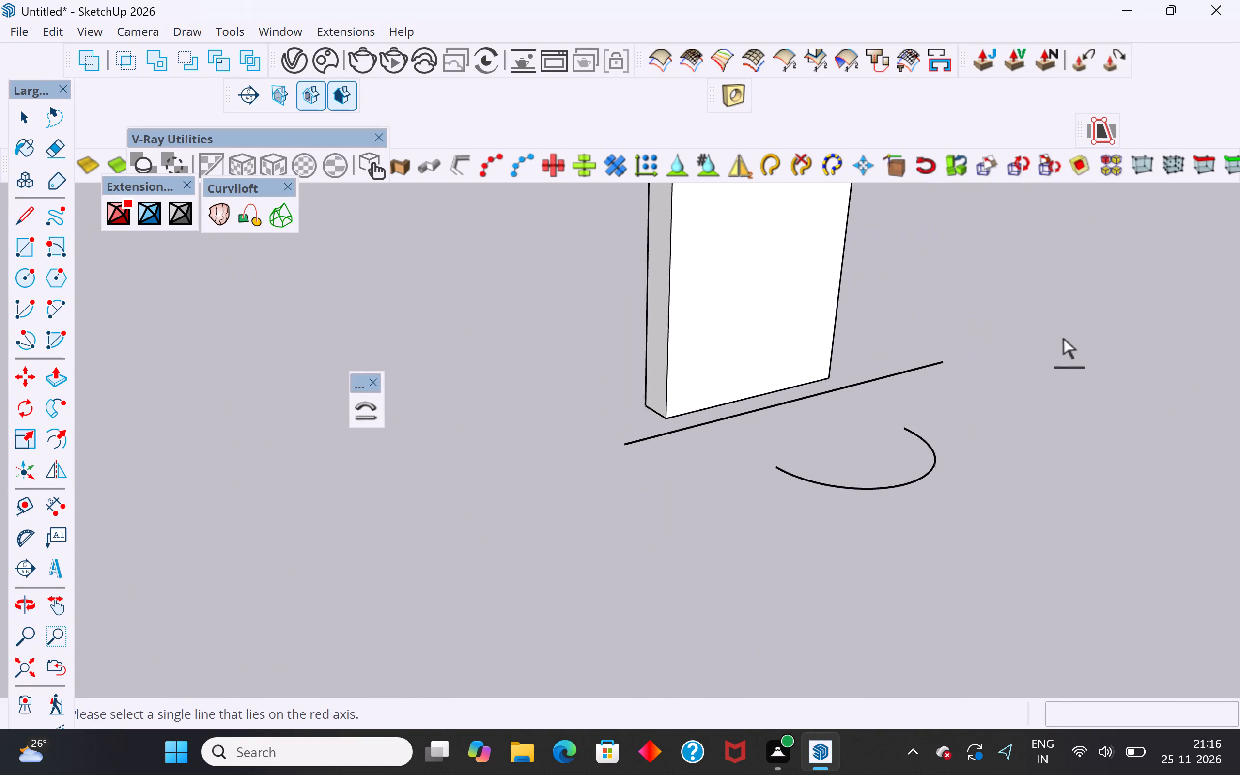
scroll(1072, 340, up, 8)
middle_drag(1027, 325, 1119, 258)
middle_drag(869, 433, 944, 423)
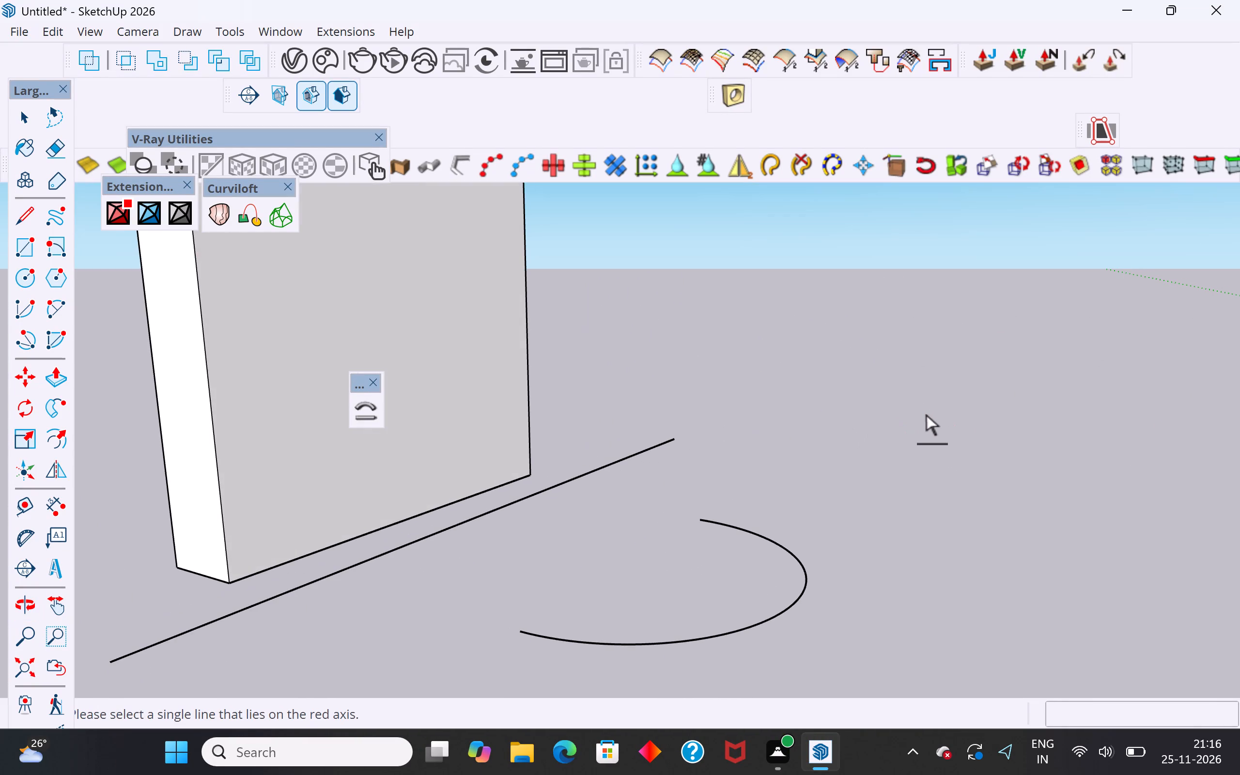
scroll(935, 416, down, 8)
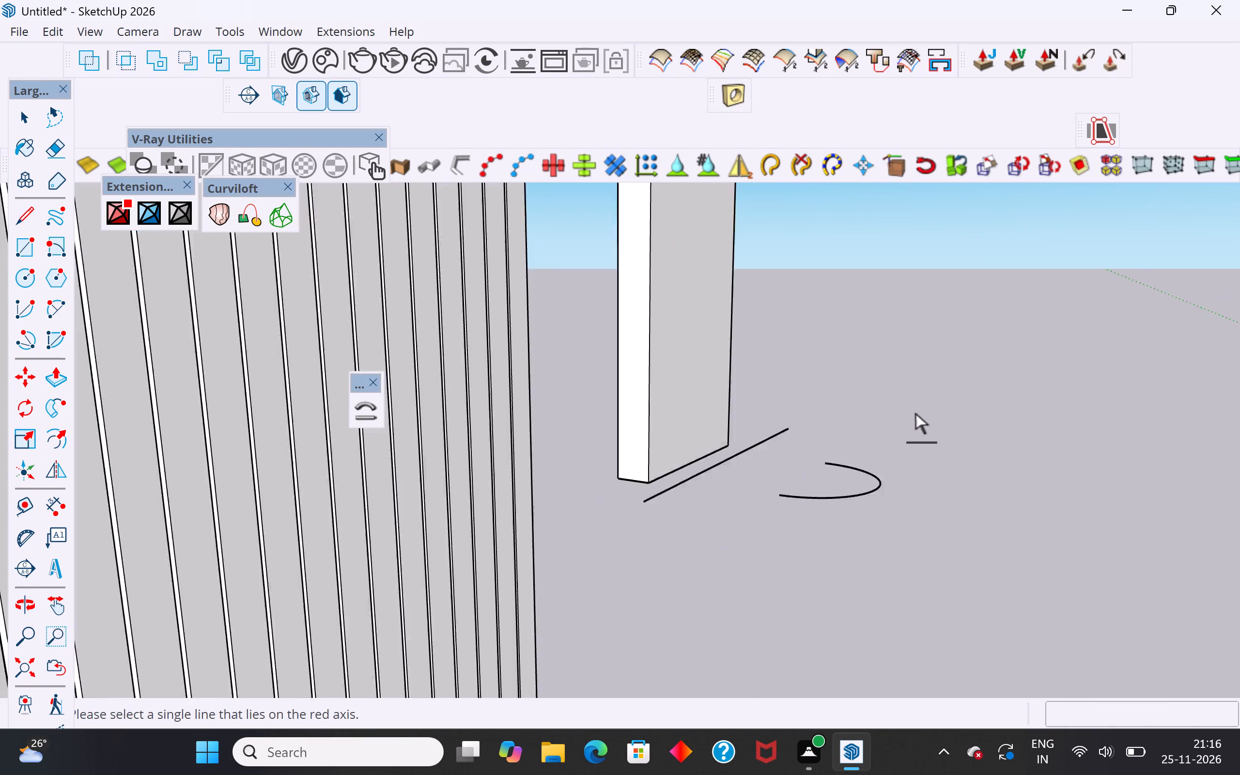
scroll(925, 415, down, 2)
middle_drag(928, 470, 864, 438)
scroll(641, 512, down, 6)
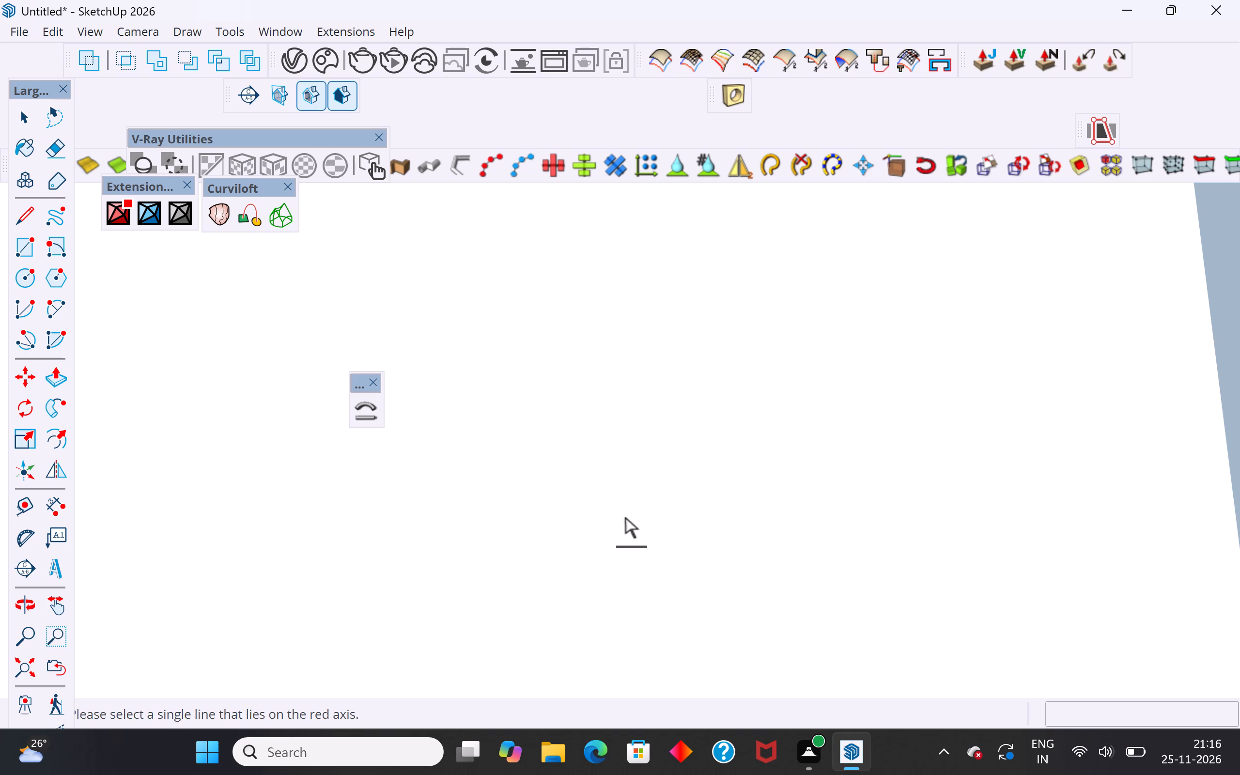
Leave Shape Bender and bring the whole model back into view.
click(5, 110)
click(25, 114)
scroll(489, 549, down, 20)
scroll(489, 549, down, 2)
scroll(593, 523, down, 2)
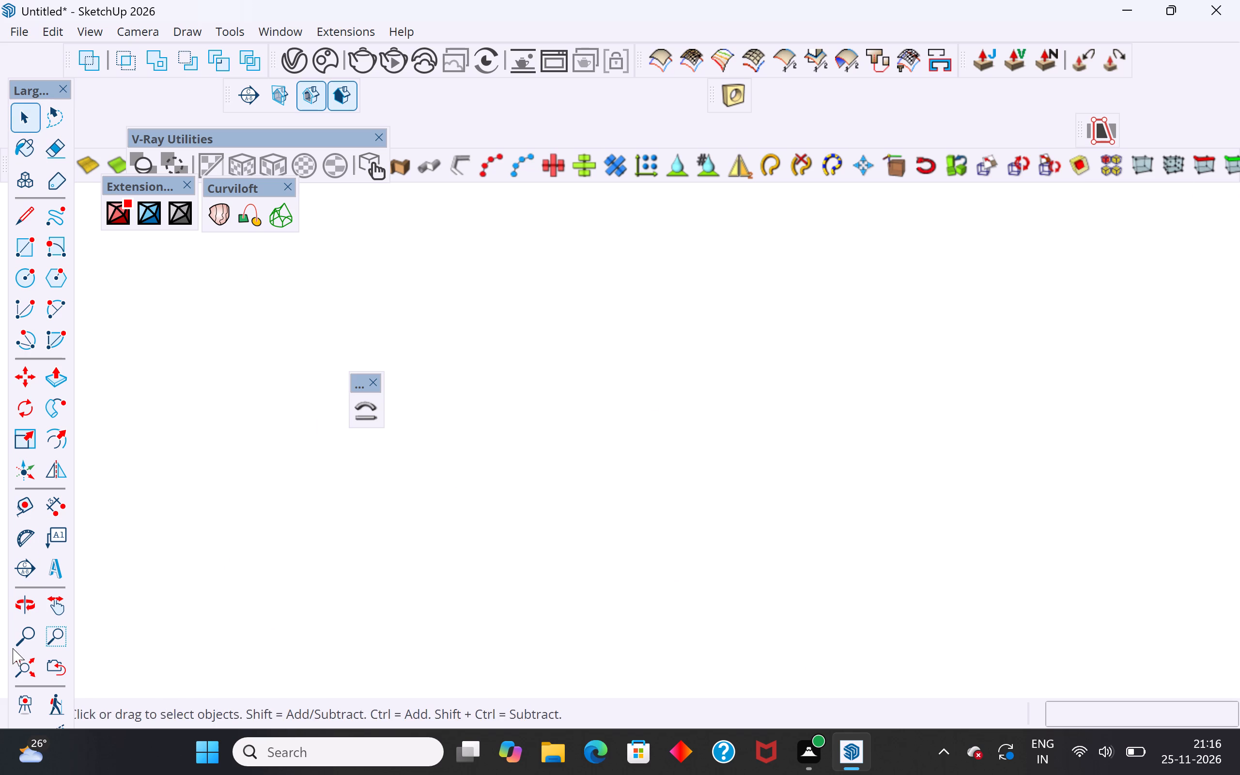
click(26, 662)
scroll(629, 415, down, 12)
middle_drag(1126, 459, 1102, 462)
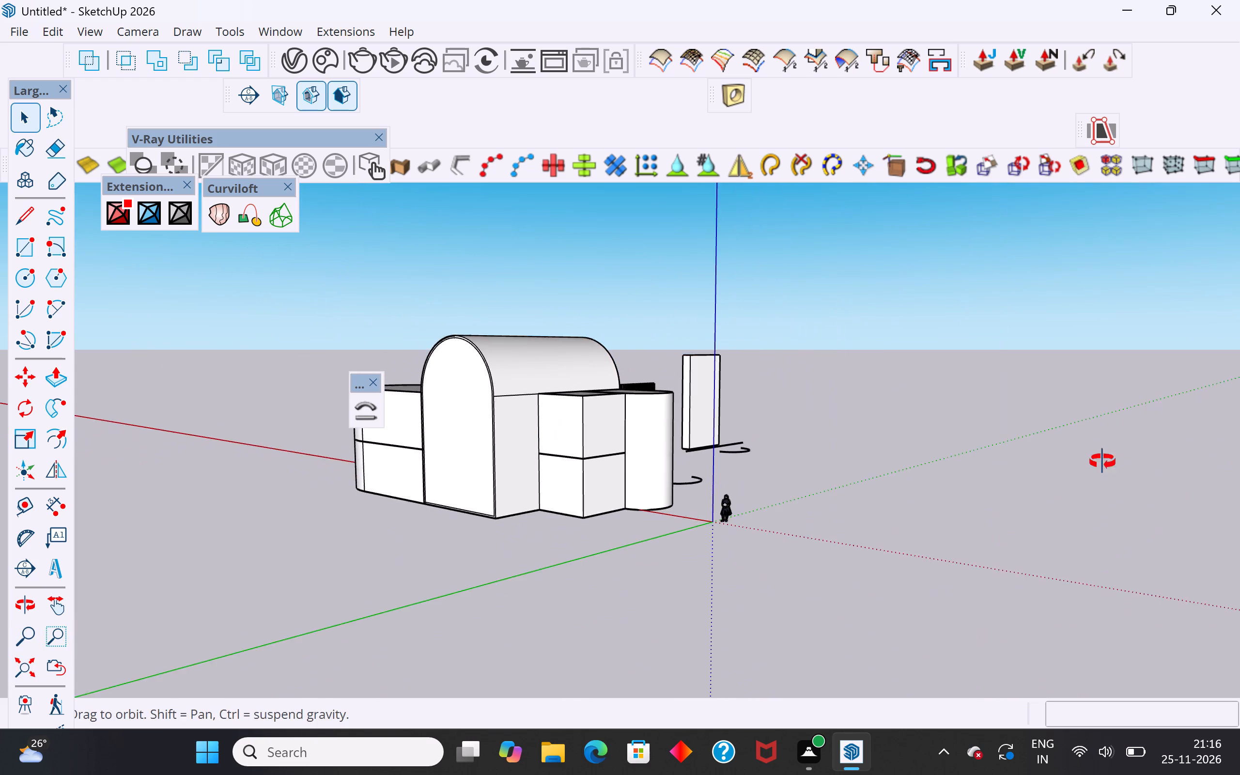
middle_drag(1102, 462, 1027, 492)
Show the Round Corner tool set.
right_click(914, 22)
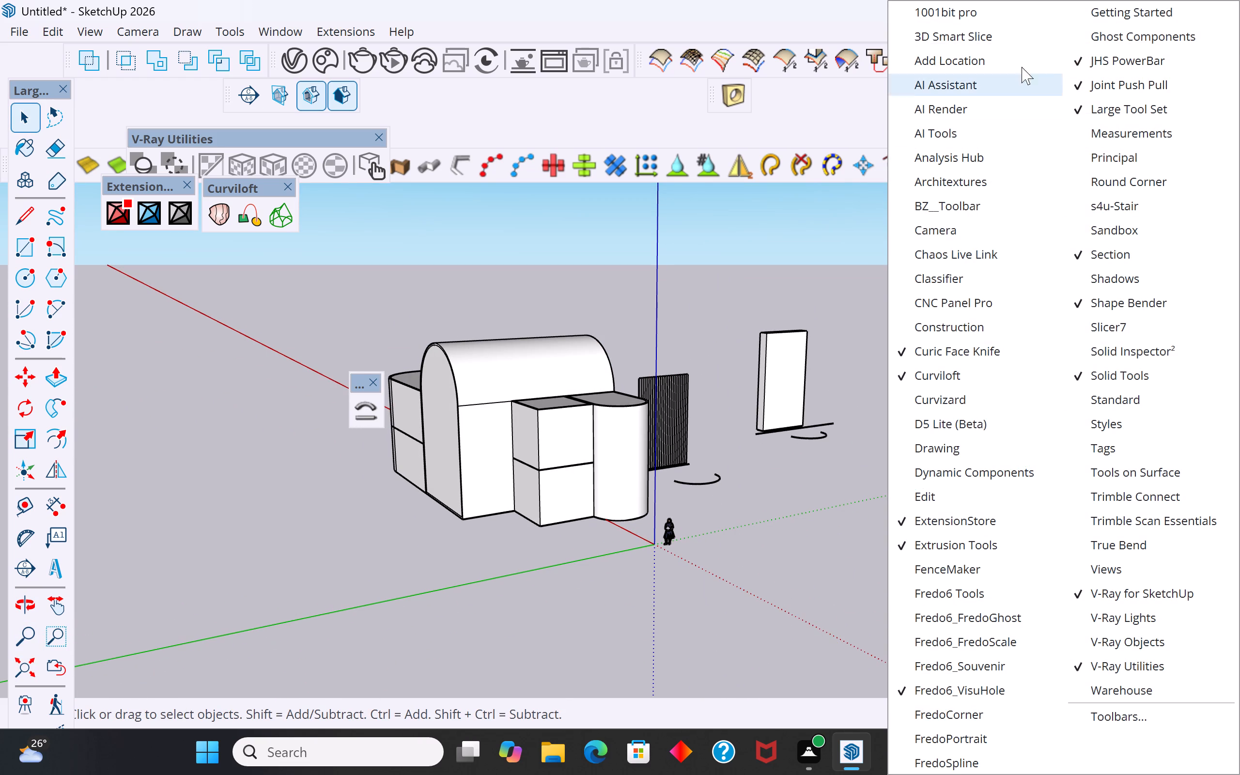
click(1115, 184)
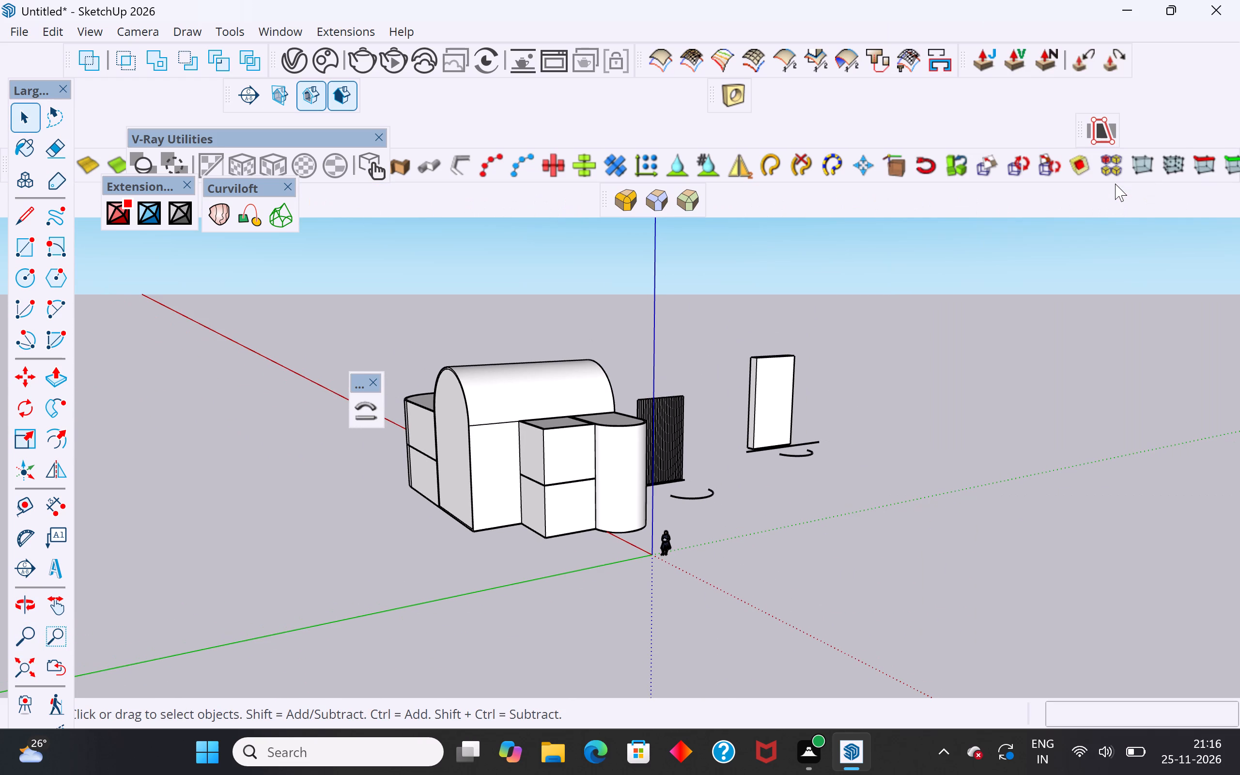
Select the vertical strip group and examine it up close with its straight line and arc.
scroll(831, 455, up, 3)
middle_drag(838, 468, 815, 517)
click(627, 422)
middle_drag(724, 492, 784, 644)
scroll(602, 402, up, 7)
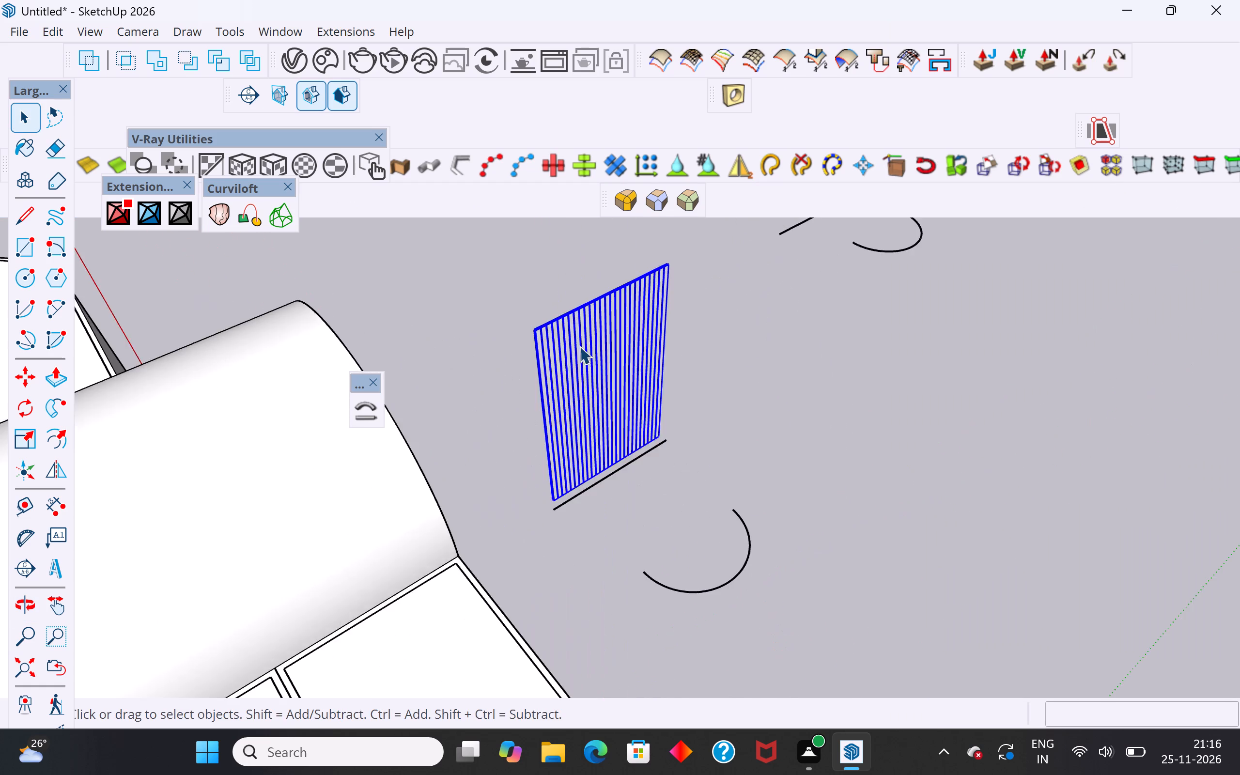
middle_drag(582, 346, 636, 330)
click(620, 350)
scroll(629, 409, up, 3)
middle_drag(702, 523, 670, 501)
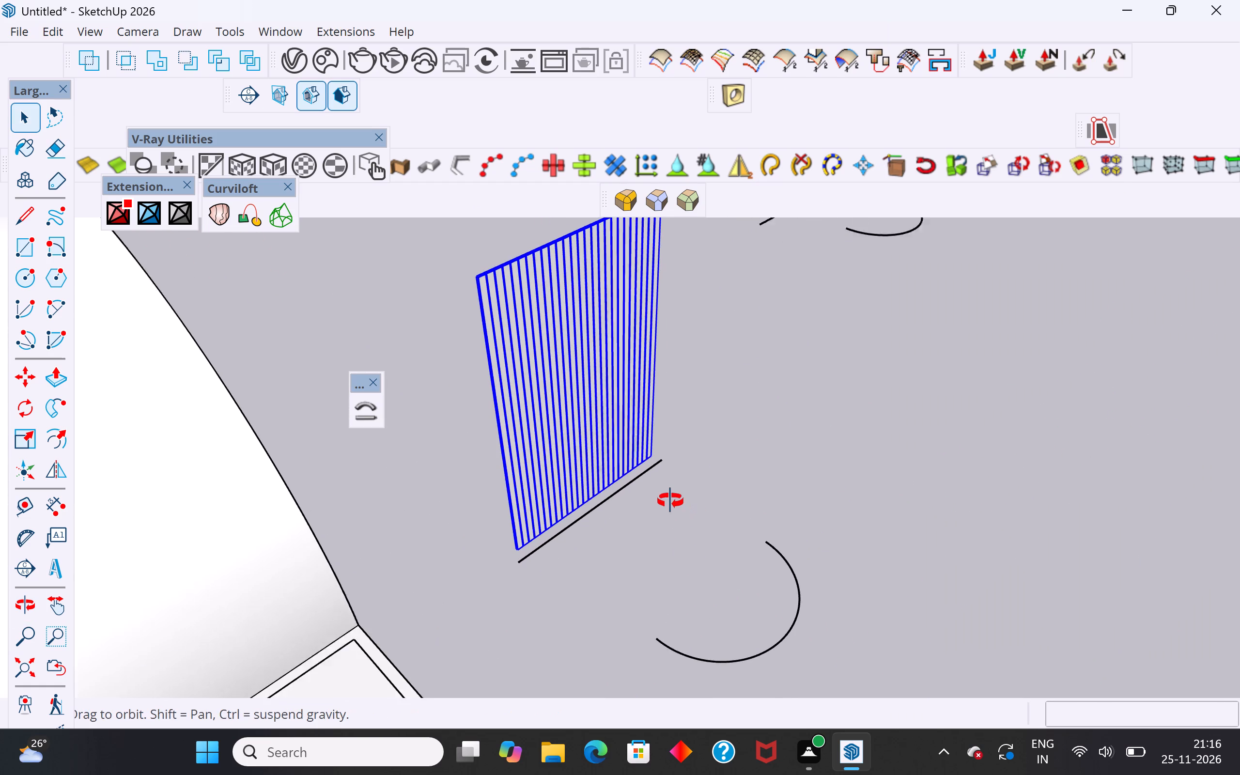
middle_drag(670, 501, 677, 503)
Hide the Curviloft tool set.
right_click(914, 22)
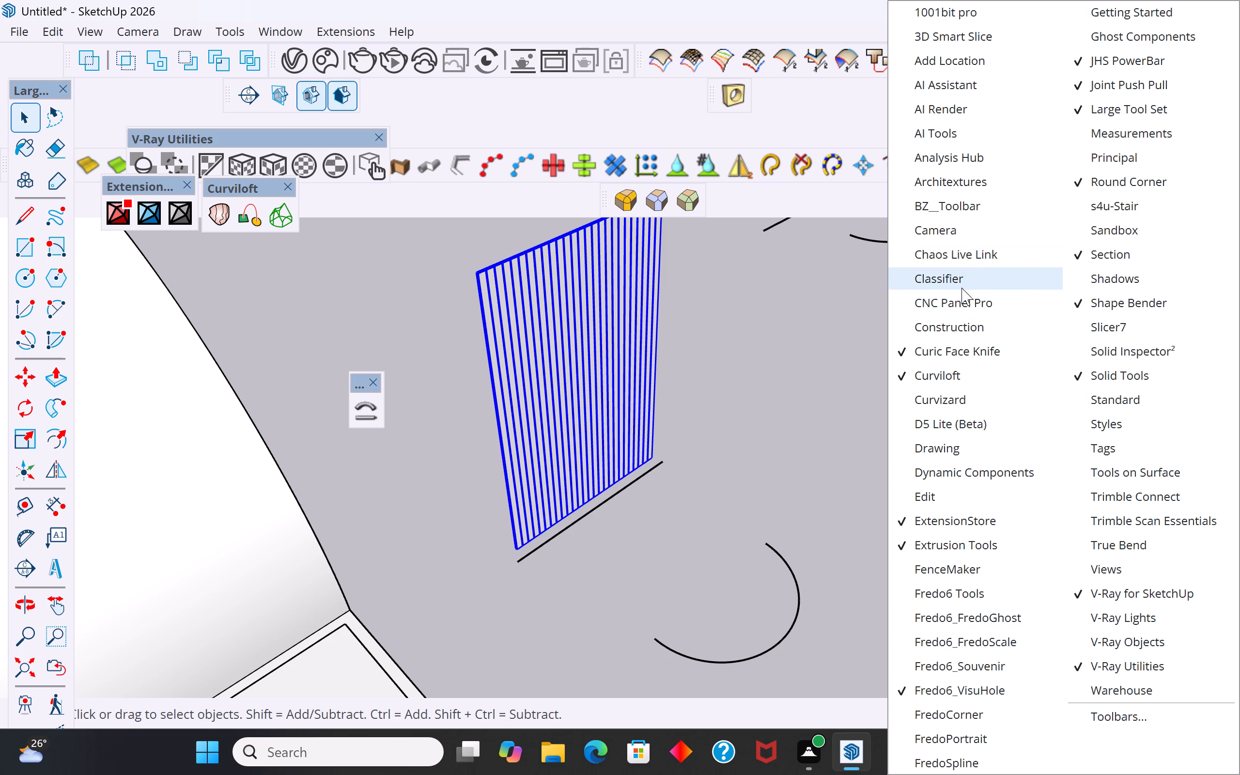
click(961, 372)
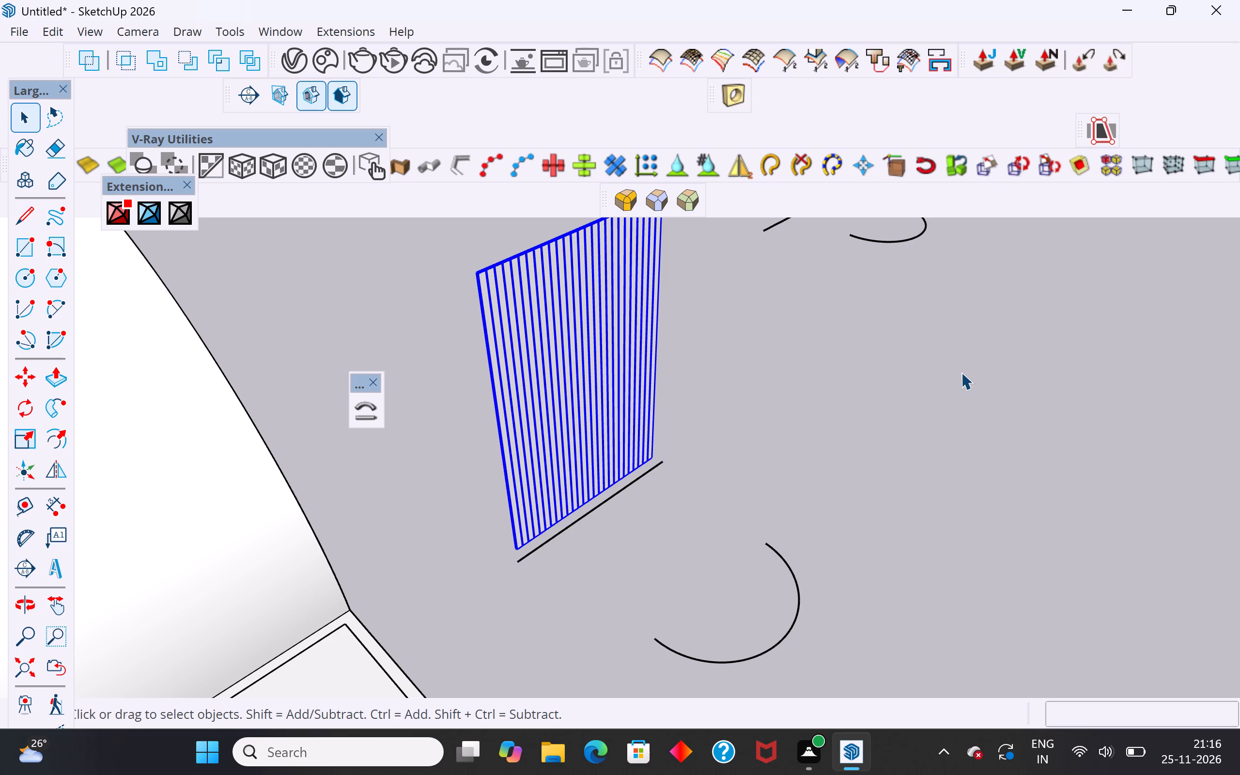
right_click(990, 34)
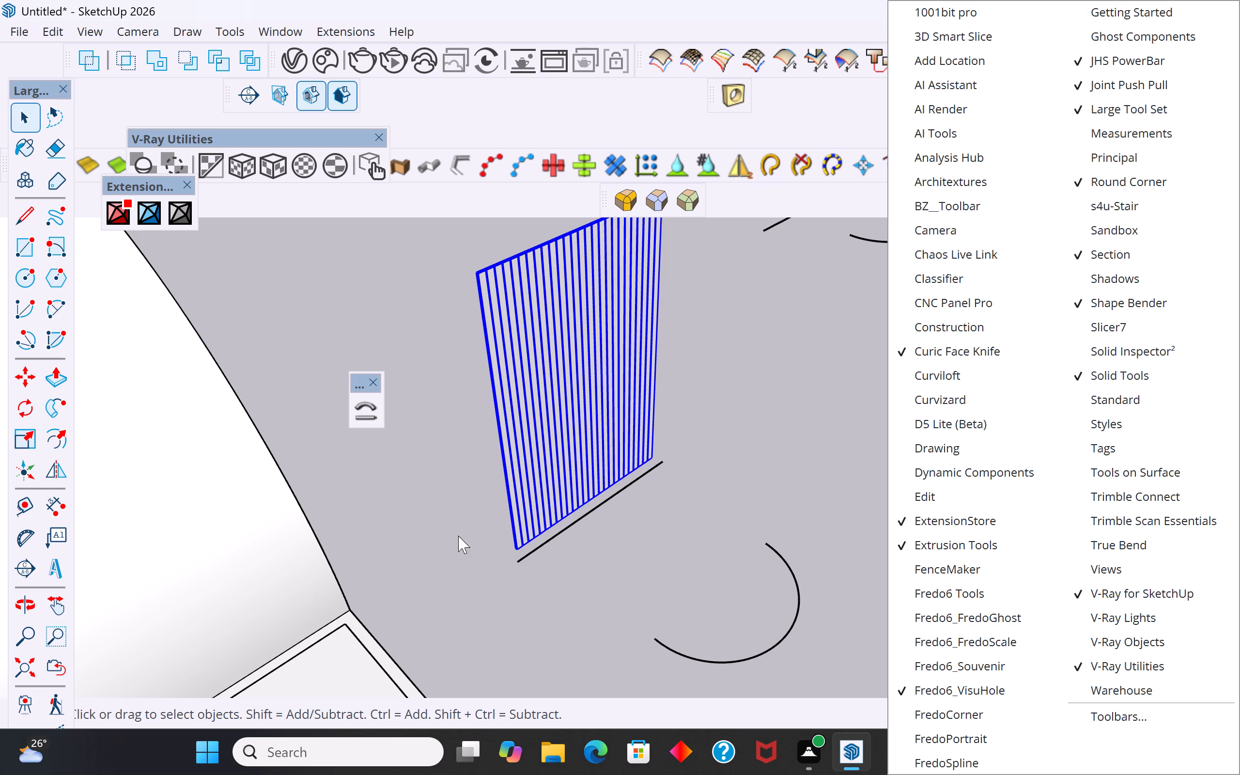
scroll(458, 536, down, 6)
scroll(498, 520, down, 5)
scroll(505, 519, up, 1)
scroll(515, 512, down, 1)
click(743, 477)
Move the vertical strips with their straight line and arc about 187' away from the building, past the test slab.
scroll(631, 516, down, 3)
scroll(615, 527, up, 1)
scroll(606, 527, down, 7)
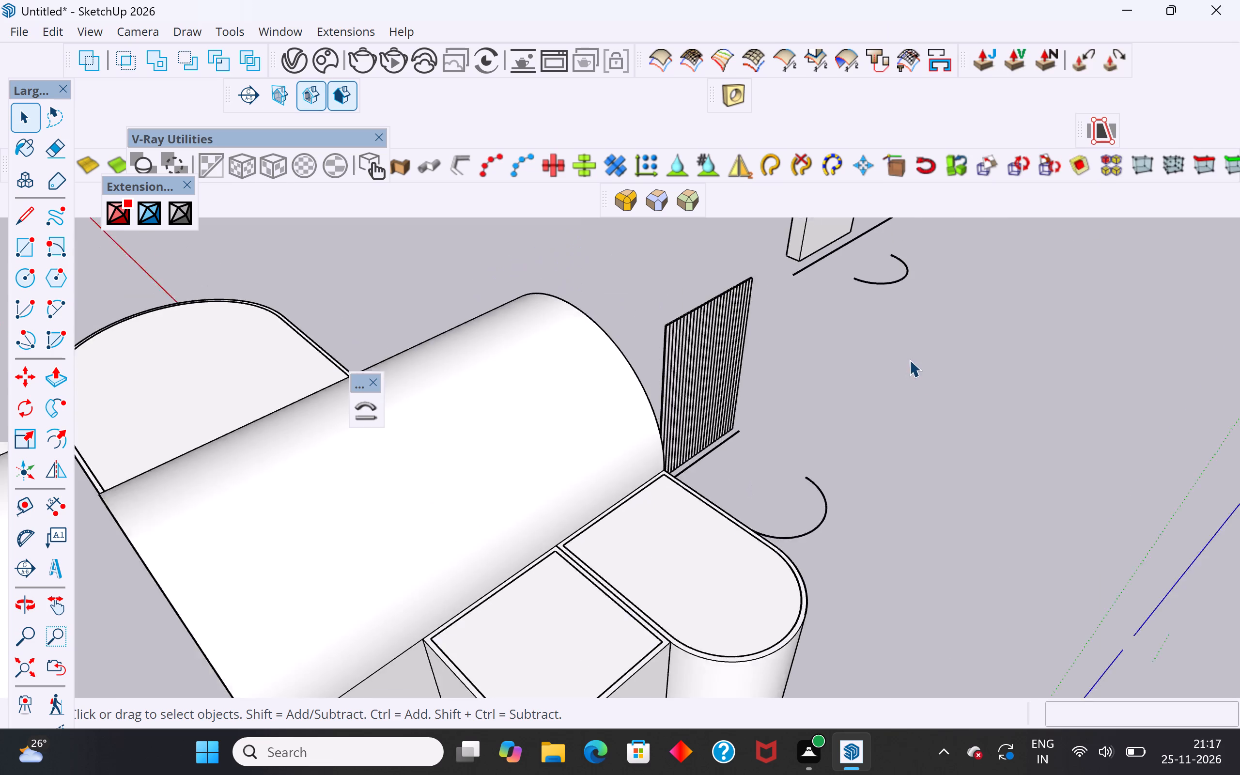
middle_drag(914, 413, 765, 534)
scroll(628, 415, down, 10)
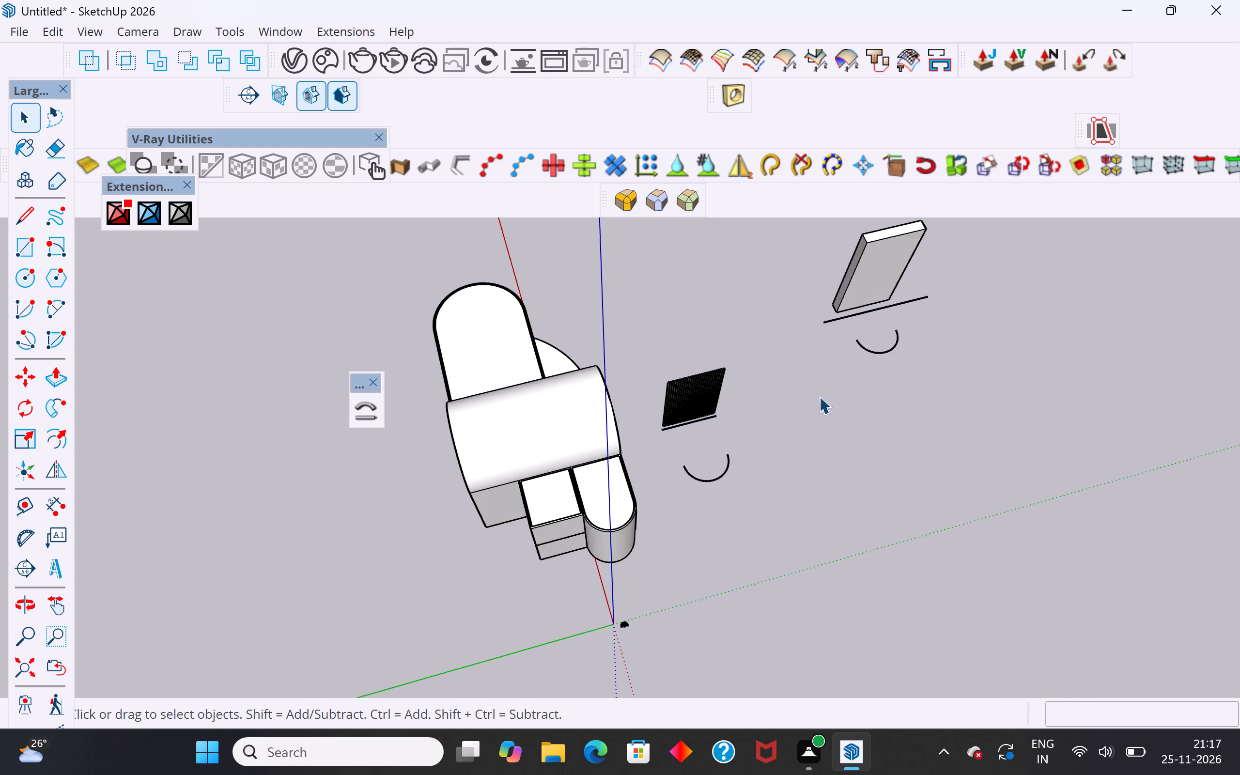
middle_drag(820, 424, 761, 397)
drag(779, 342, 660, 532)
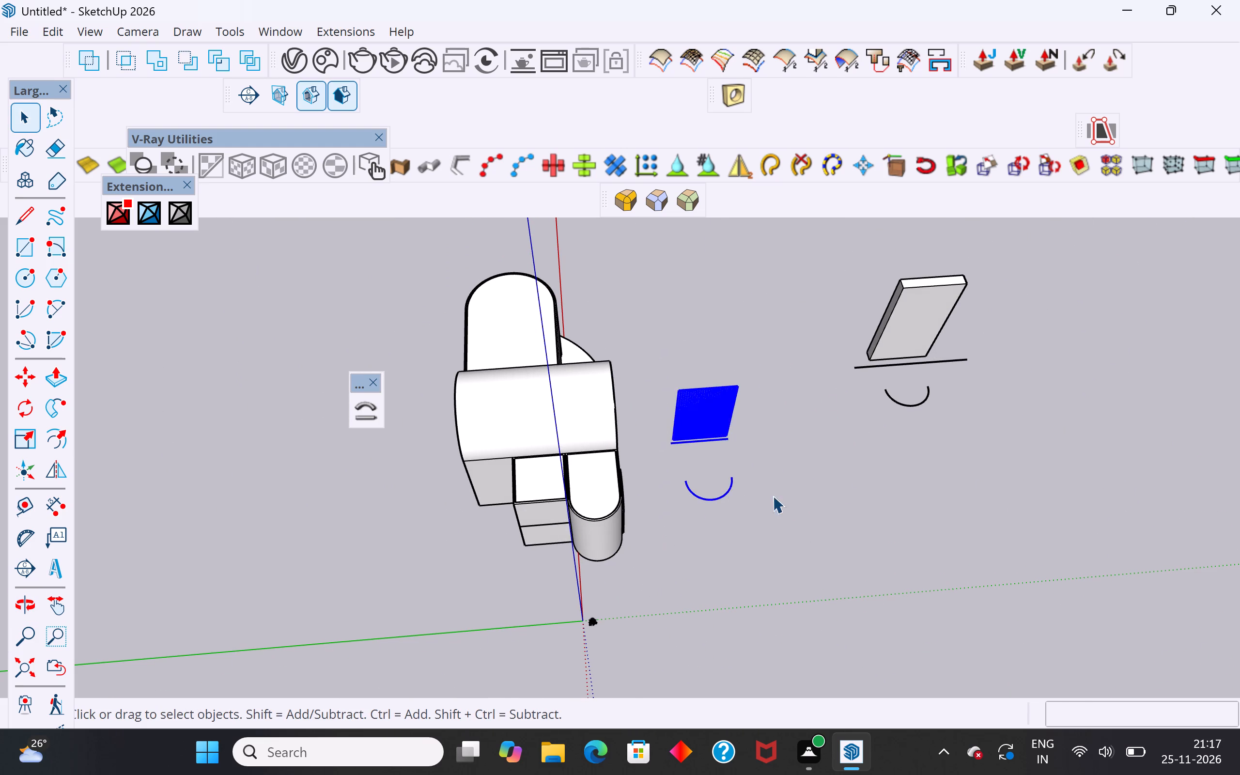
middle_drag(845, 483, 736, 542)
key(m)
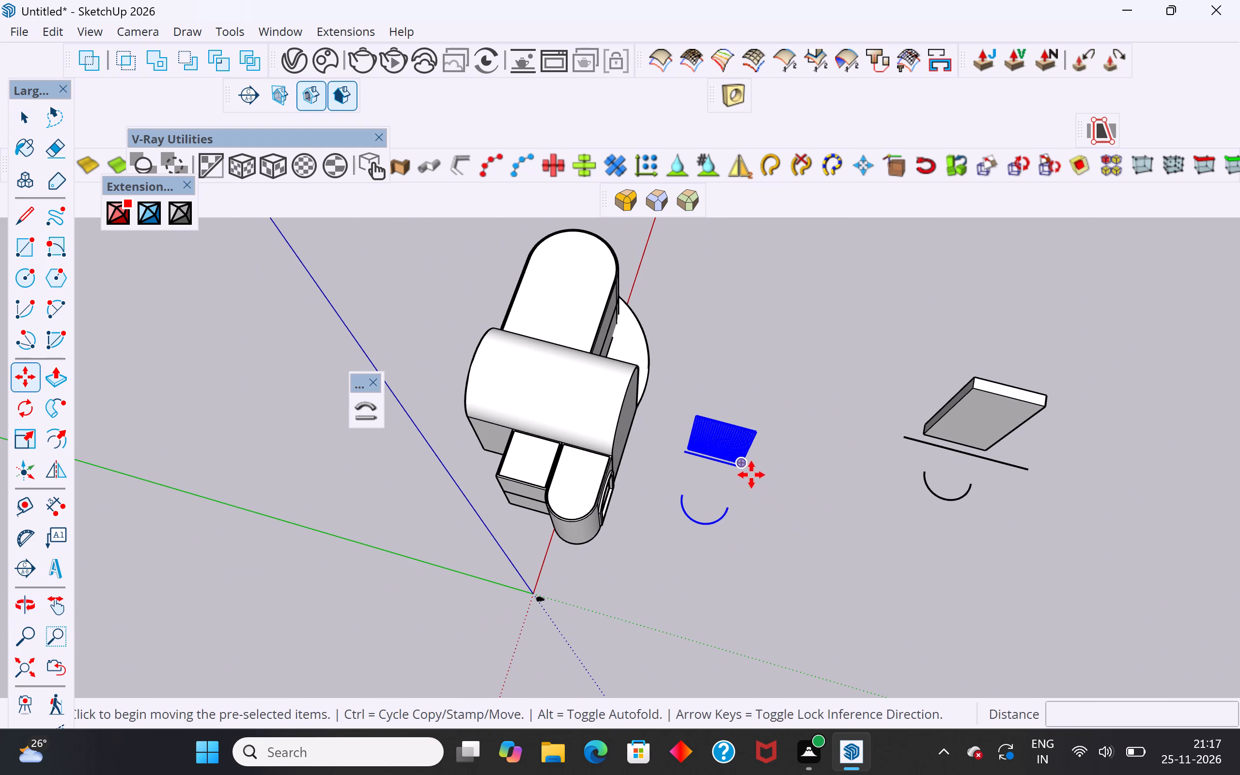
click(747, 471)
scroll(687, 406, down, 11)
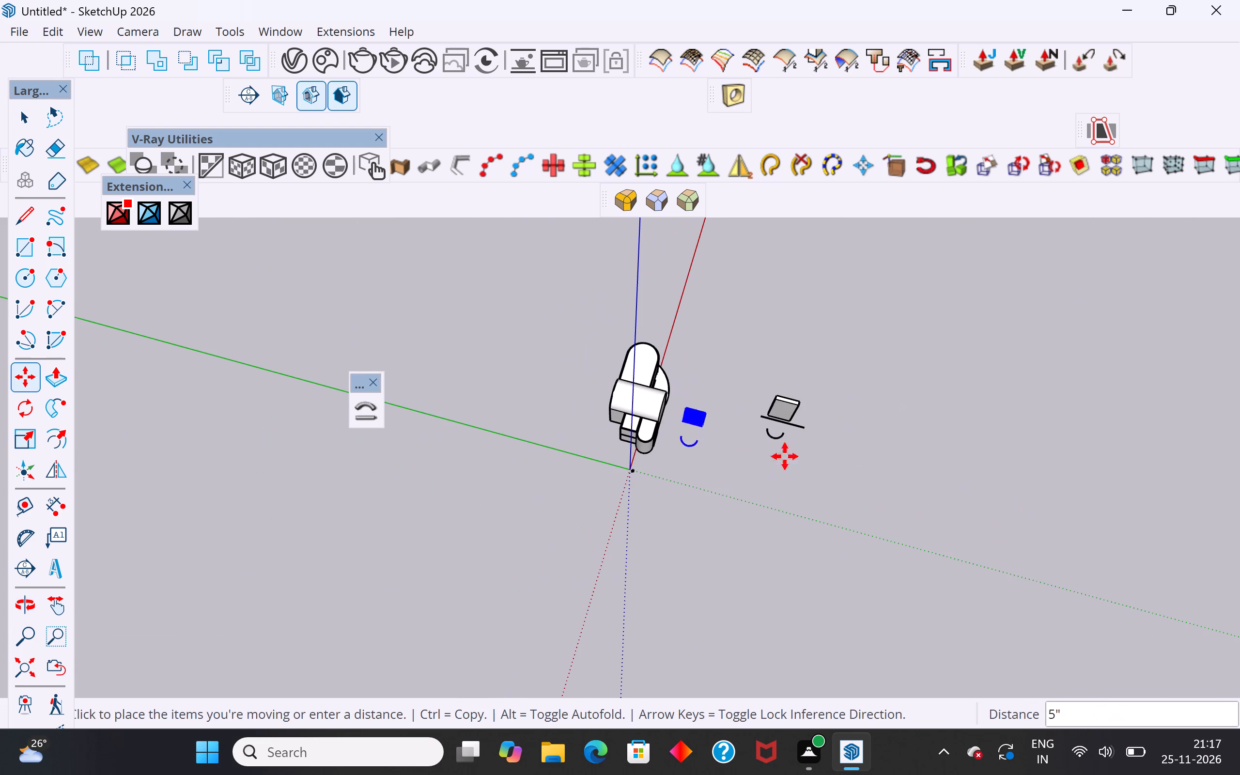
click(941, 492)
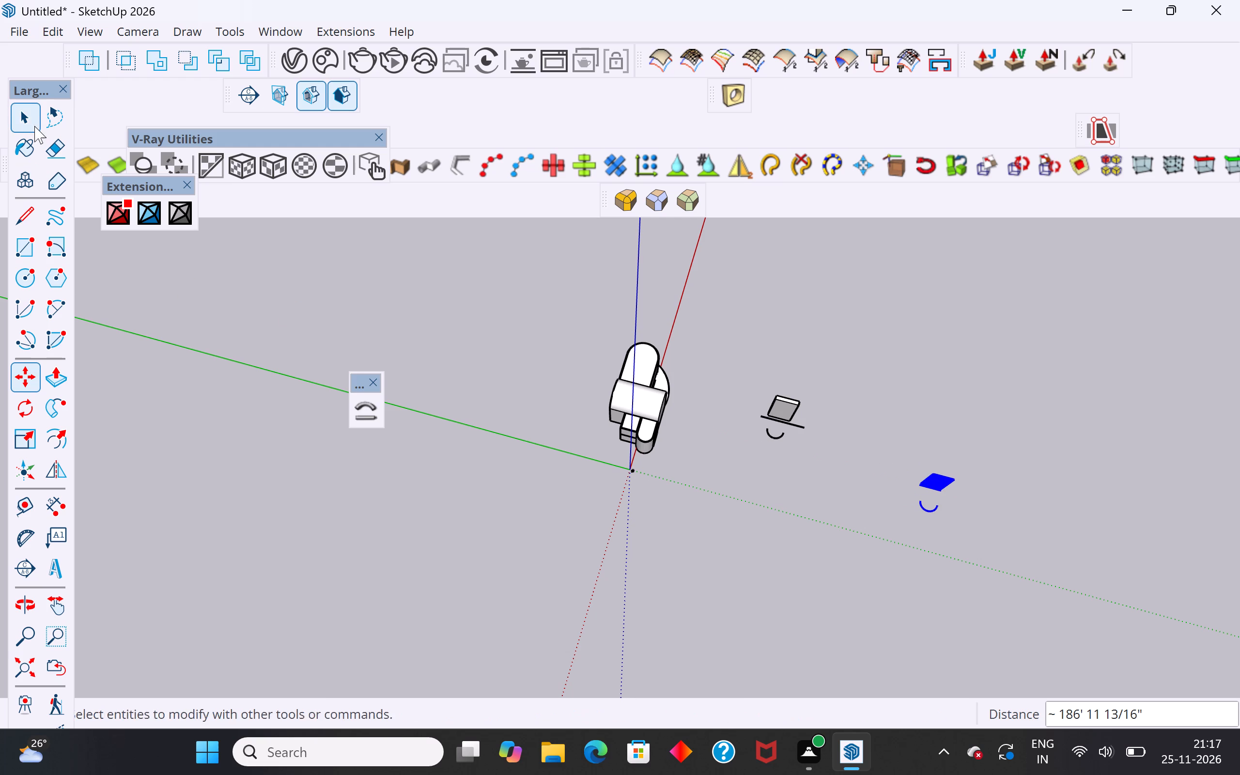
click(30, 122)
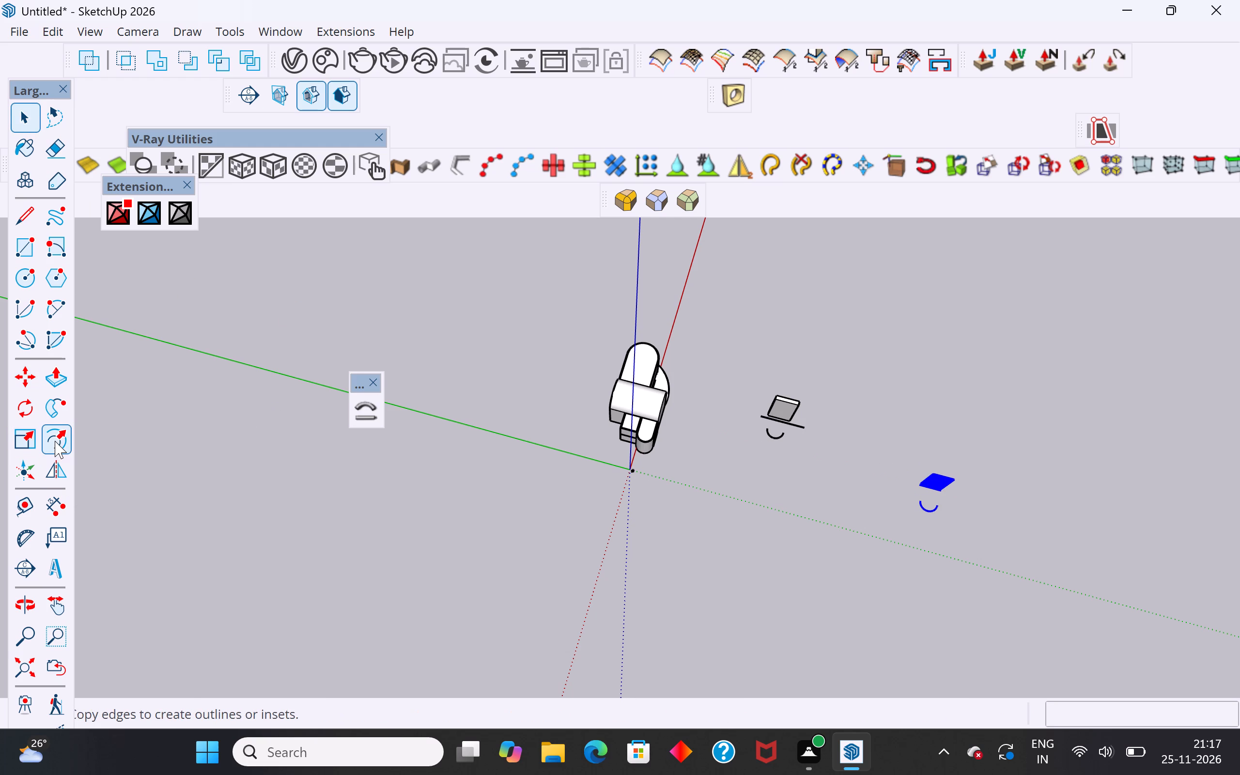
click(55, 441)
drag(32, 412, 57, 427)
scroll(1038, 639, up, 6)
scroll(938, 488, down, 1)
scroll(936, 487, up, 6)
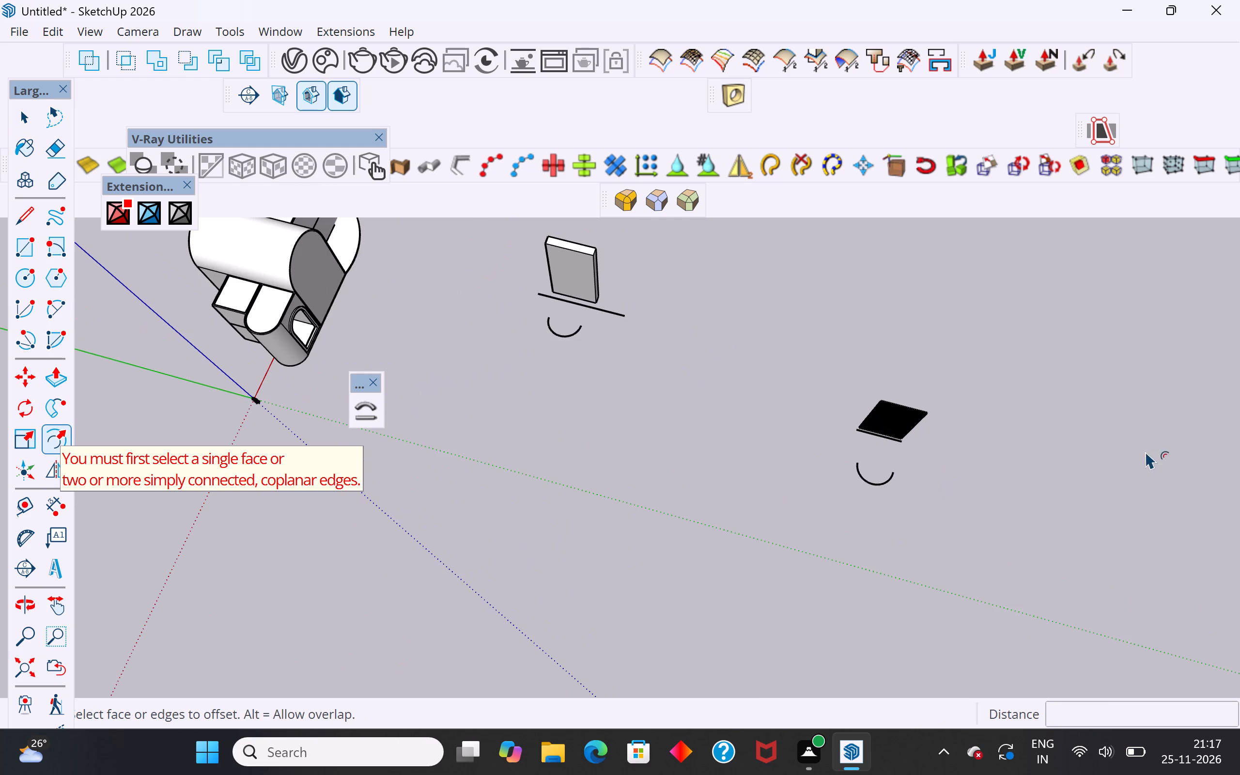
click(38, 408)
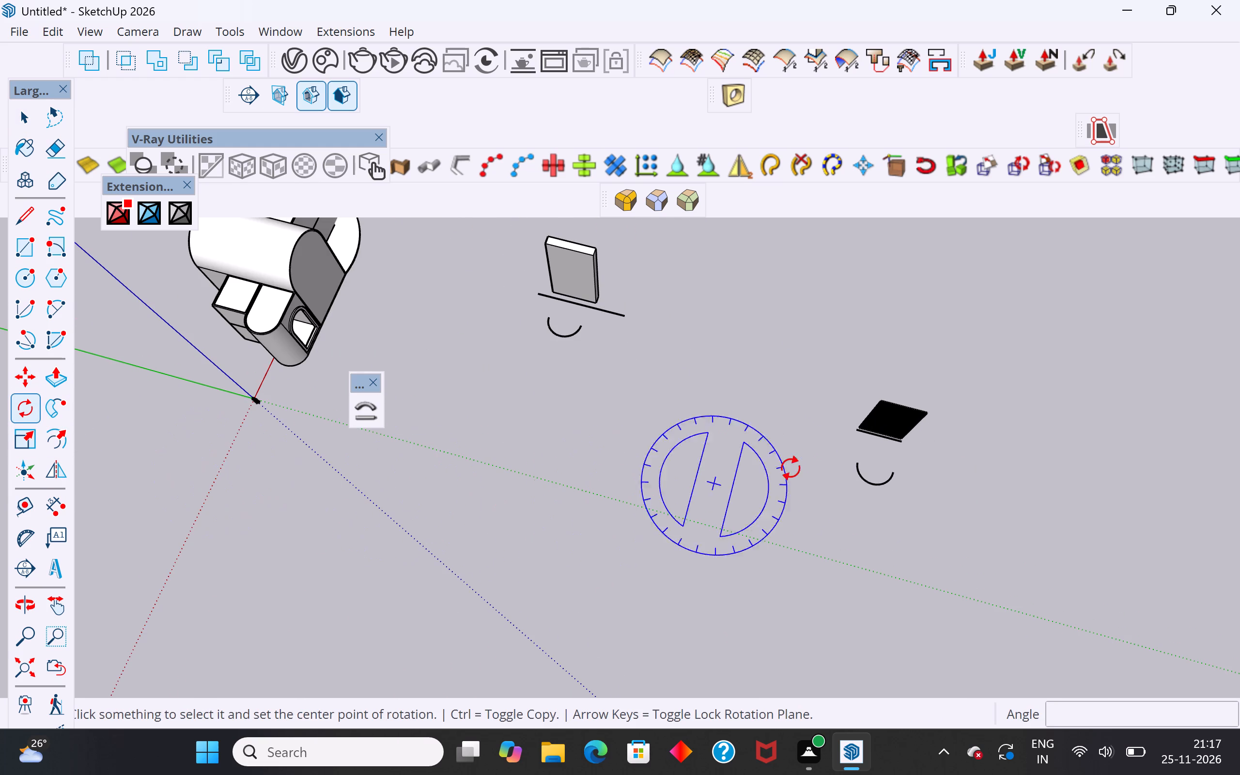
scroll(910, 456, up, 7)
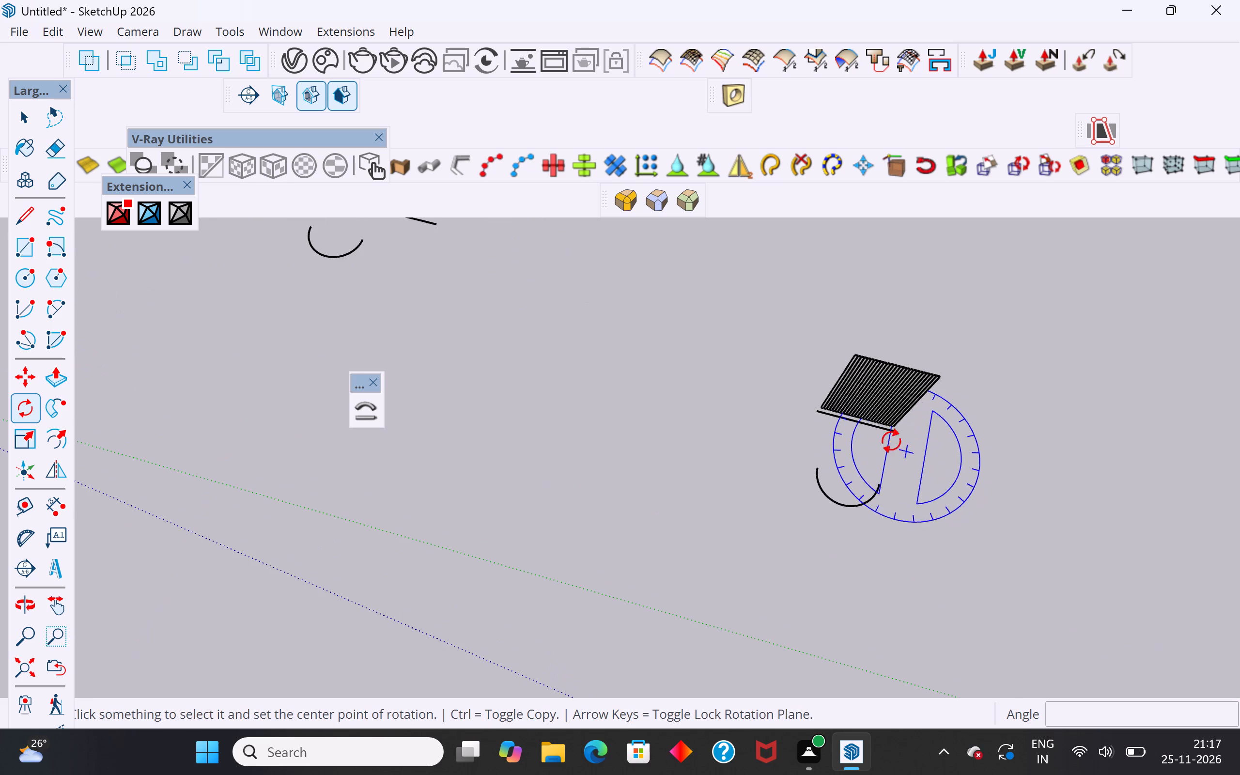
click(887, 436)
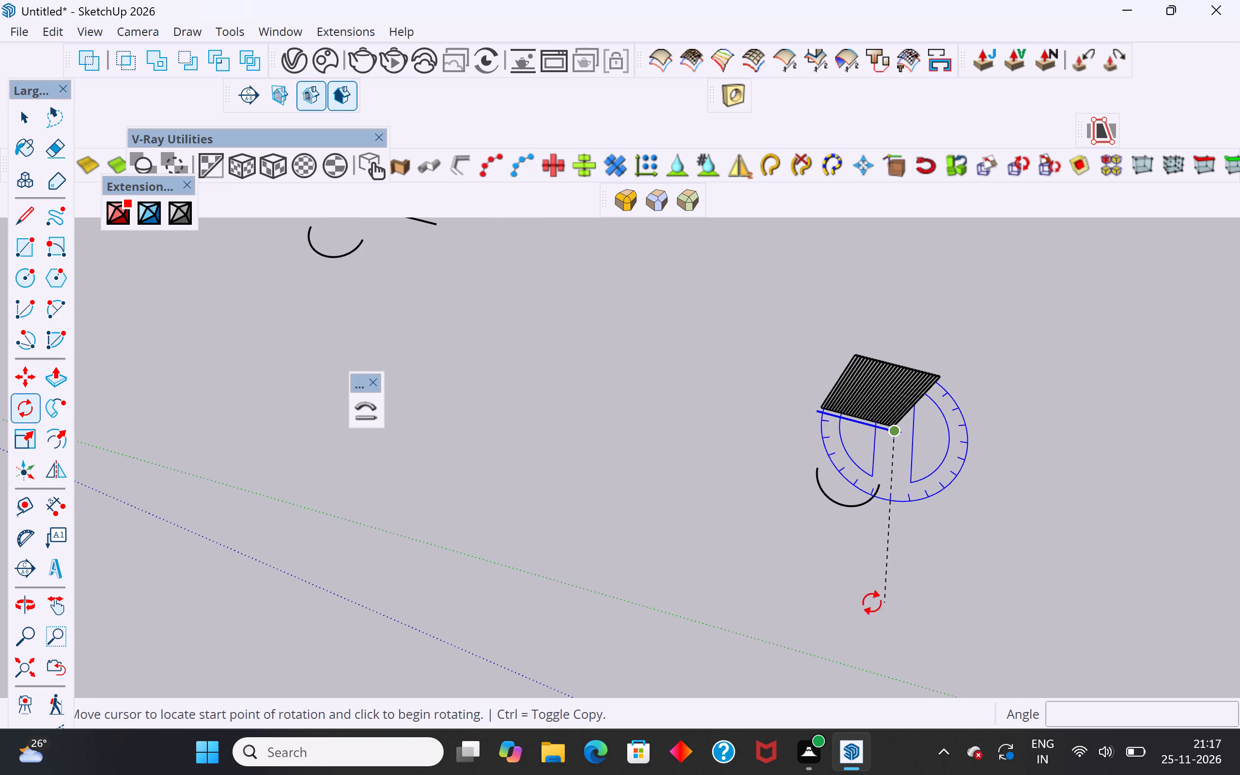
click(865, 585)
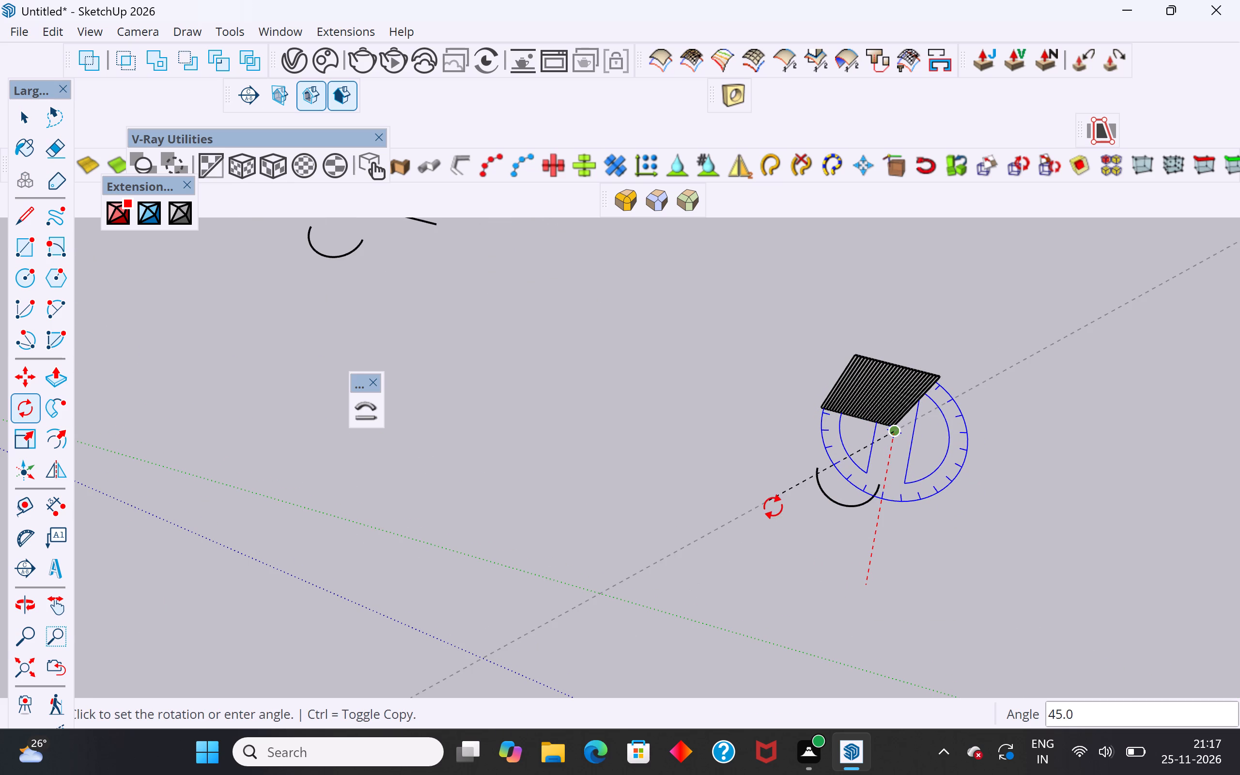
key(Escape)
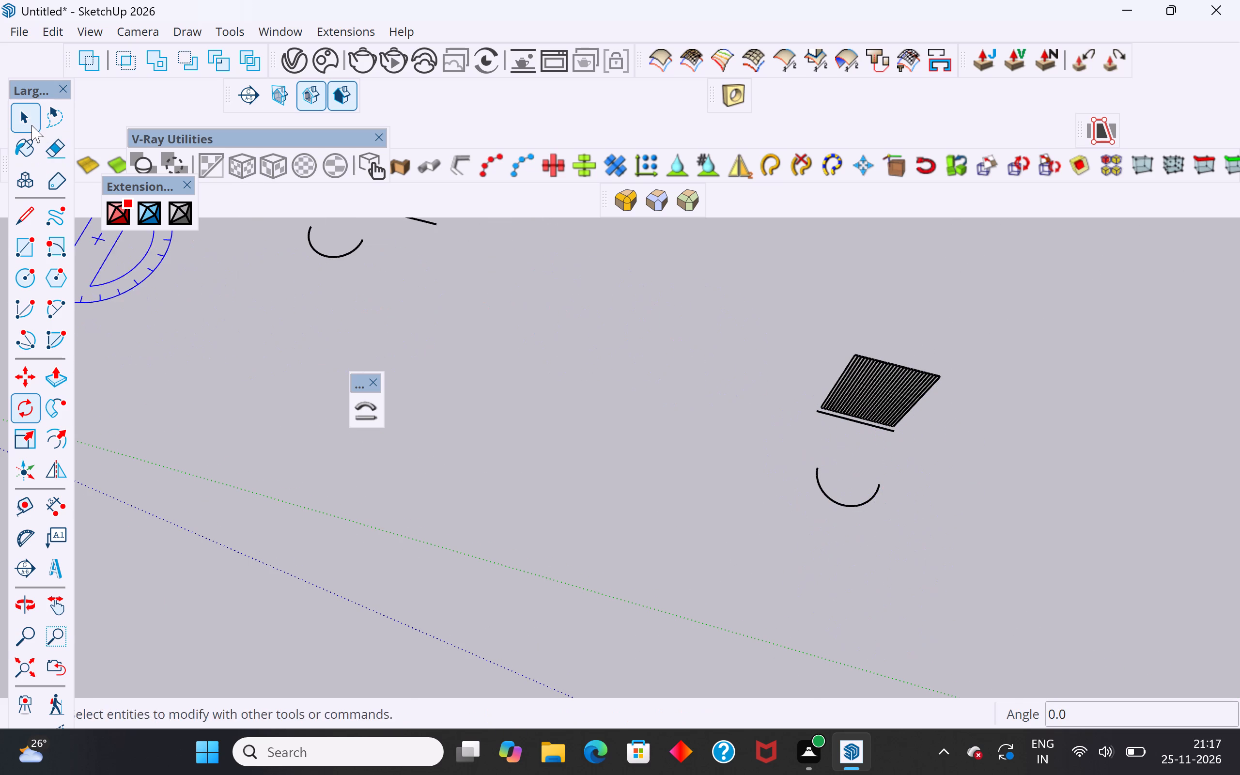
Make the vertical strip group a component, replacing the selection and keeping the default settings.
click(31, 125)
click(911, 381)
right_click(911, 381)
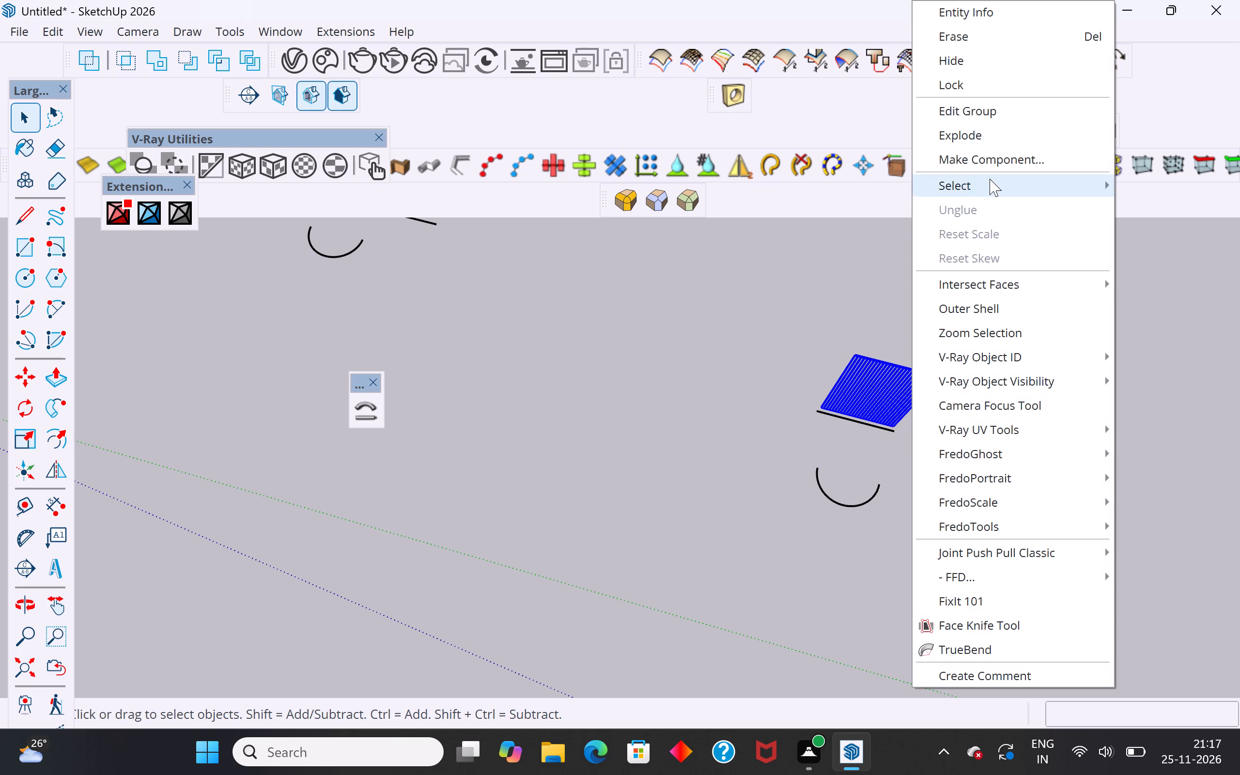
click(992, 163)
click(613, 612)
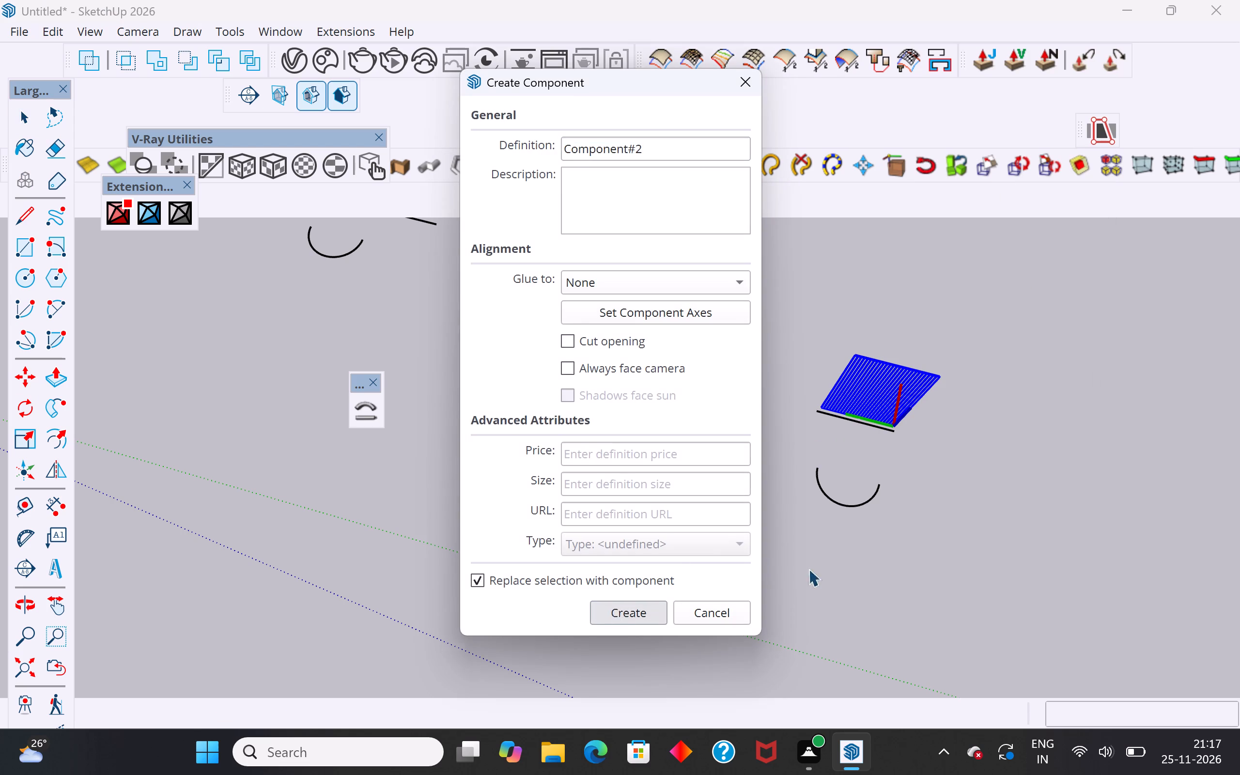
Rotate the strips, straight line and arc together 90° in the ground plane about the strips' bottom corner, aligning the line with the red axis.
click(1016, 297)
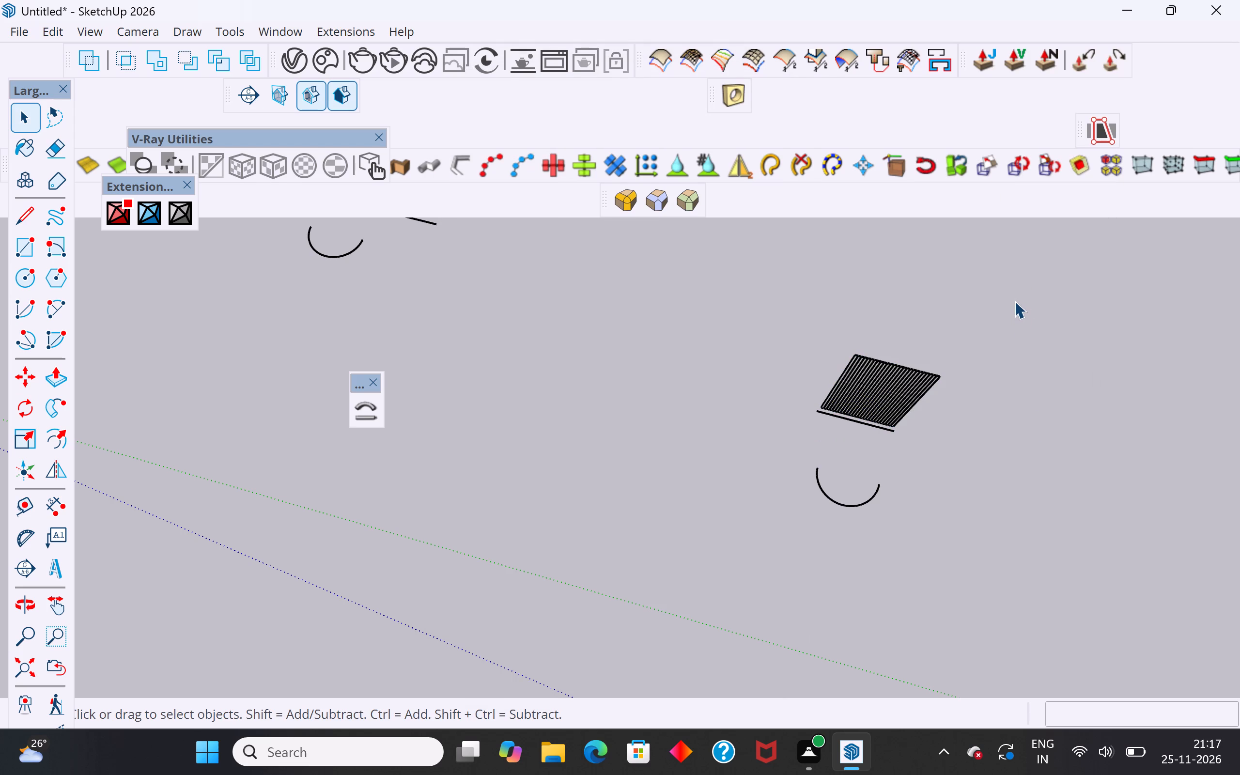
drag(1014, 301, 745, 576)
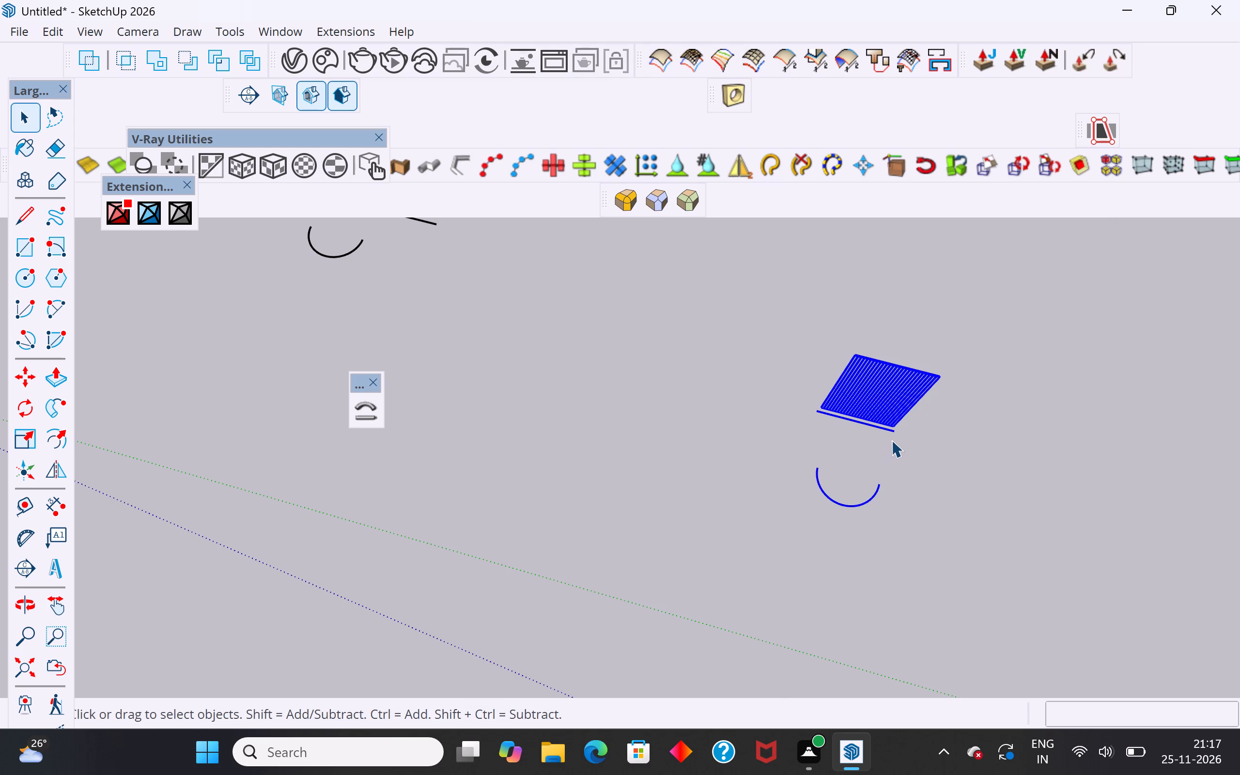
key(m)
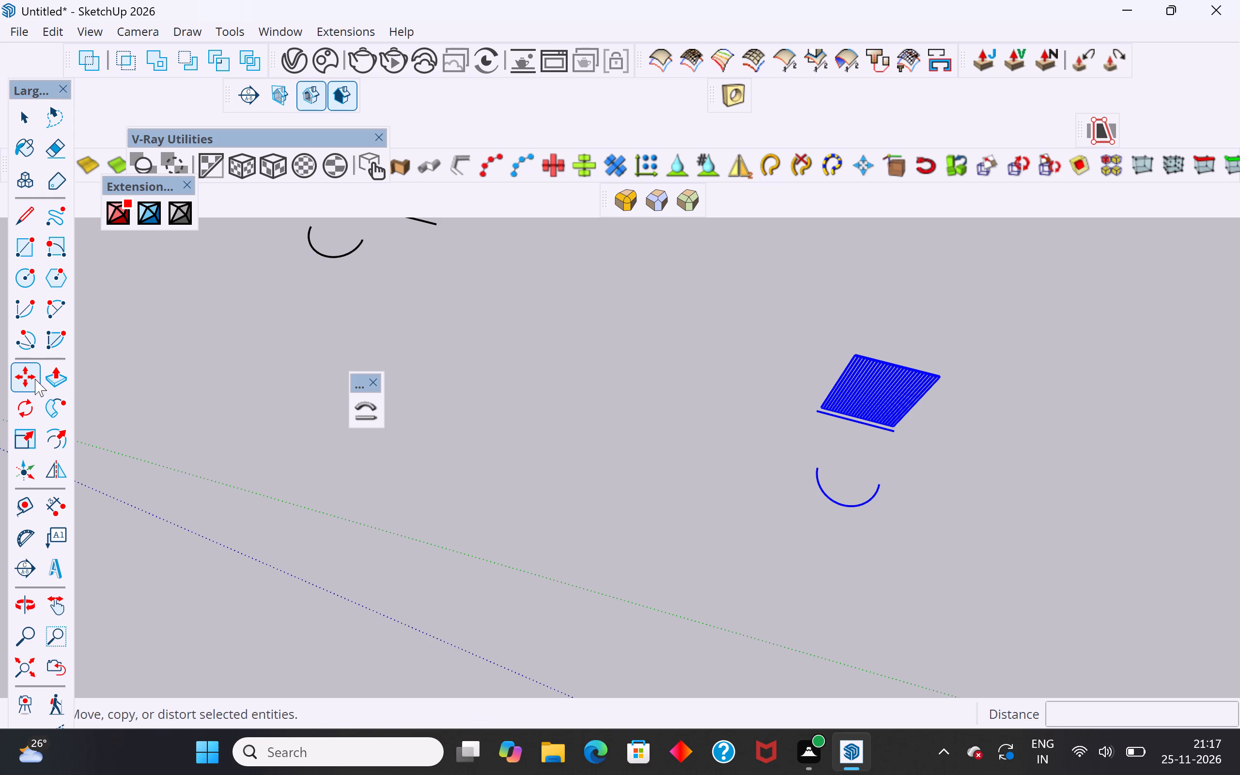
click(34, 407)
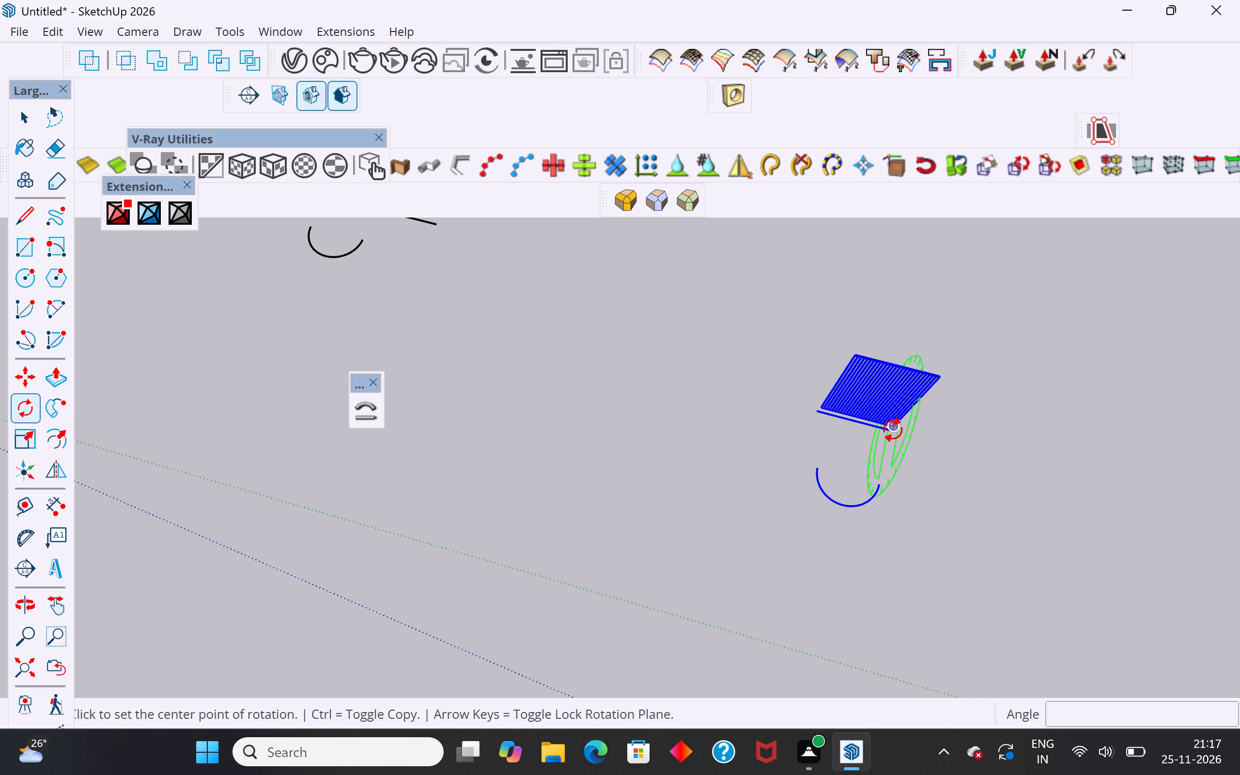
click(885, 430)
click(875, 533)
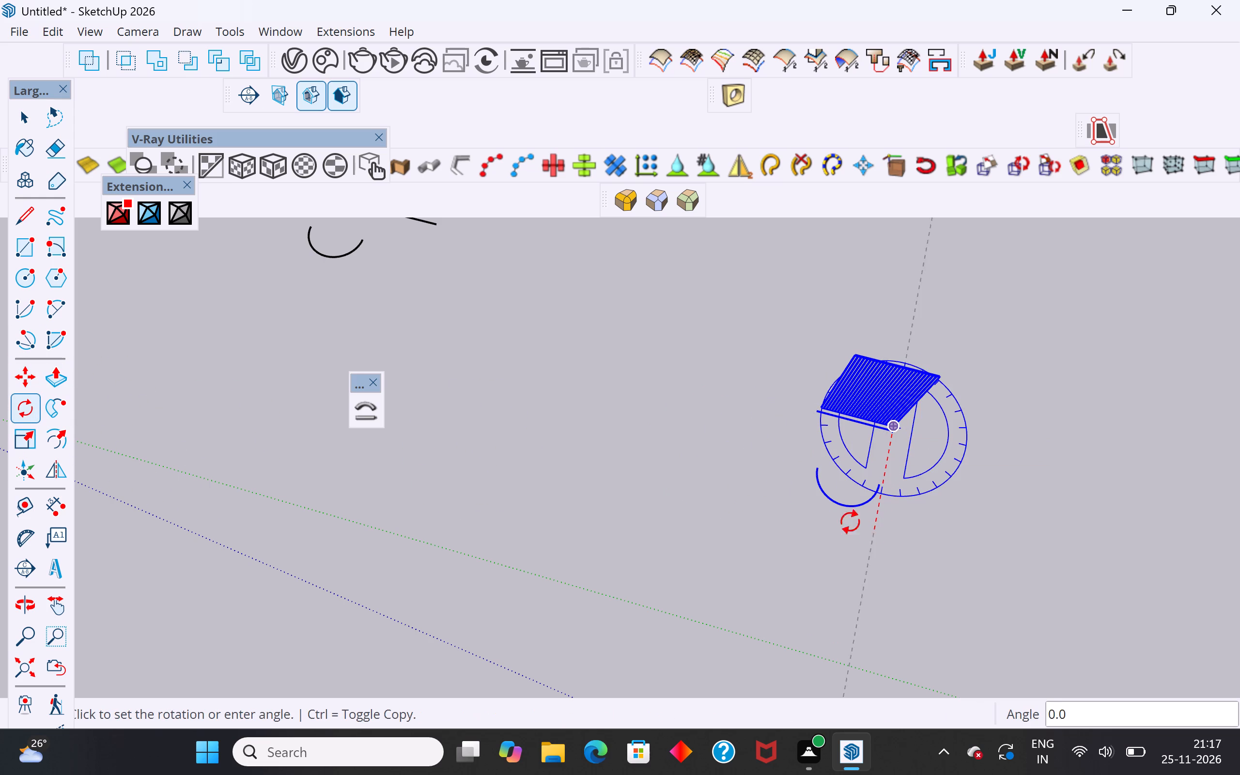
click(755, 384)
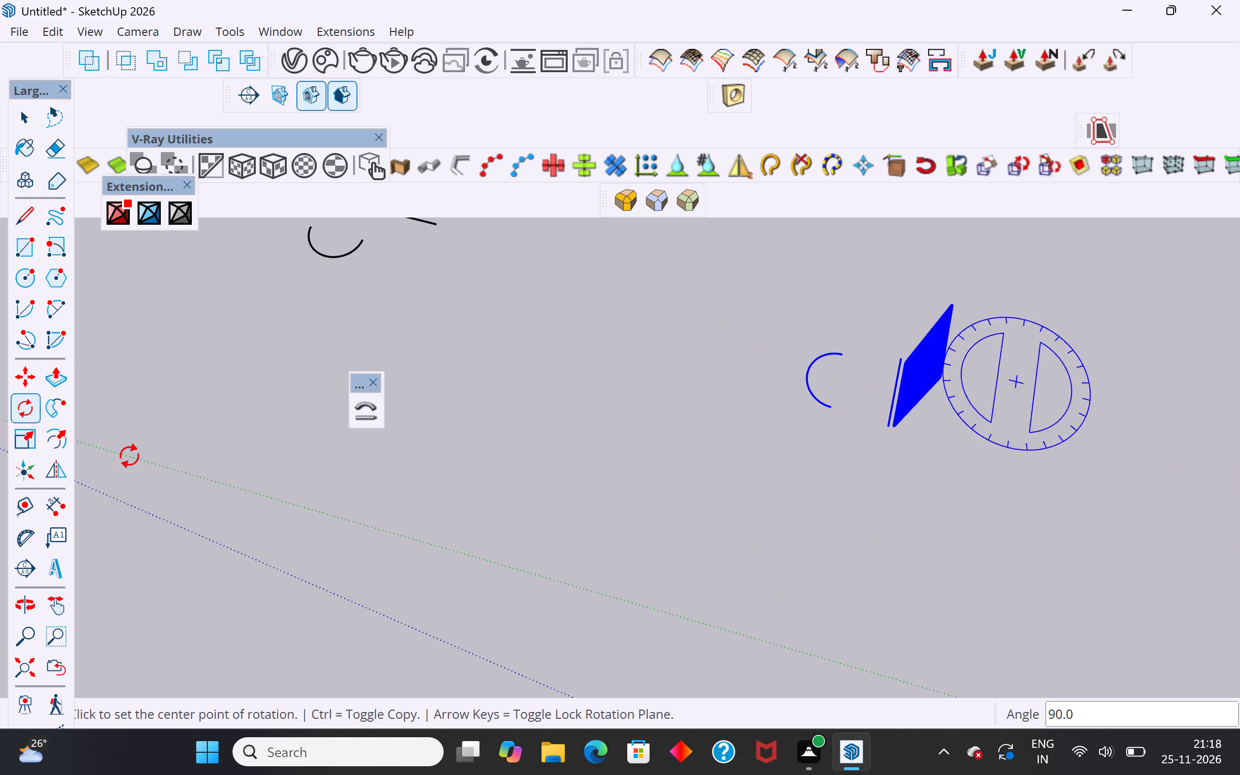
click(18, 122)
click(464, 377)
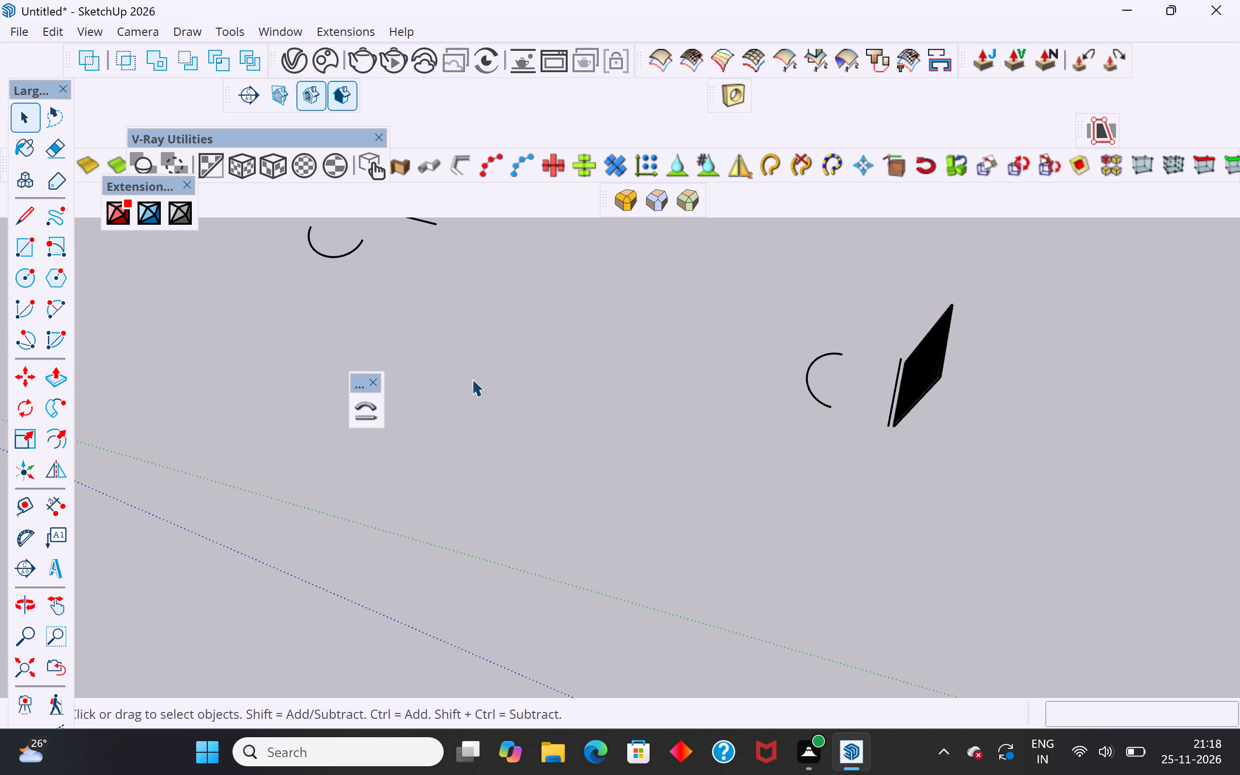
Bend the vertical strip component along the arc with Shape Bender, using its straight line as reference and reversing both curve and line directions.
middle_drag(775, 551, 971, 528)
scroll(840, 759, down, 6)
scroll(711, 543, down, 1)
scroll(711, 543, up, 1)
scroll(712, 543, down, 3)
scroll(832, 538, up, 1)
scroll(829, 544, down, 3)
middle_drag(797, 526, 847, 509)
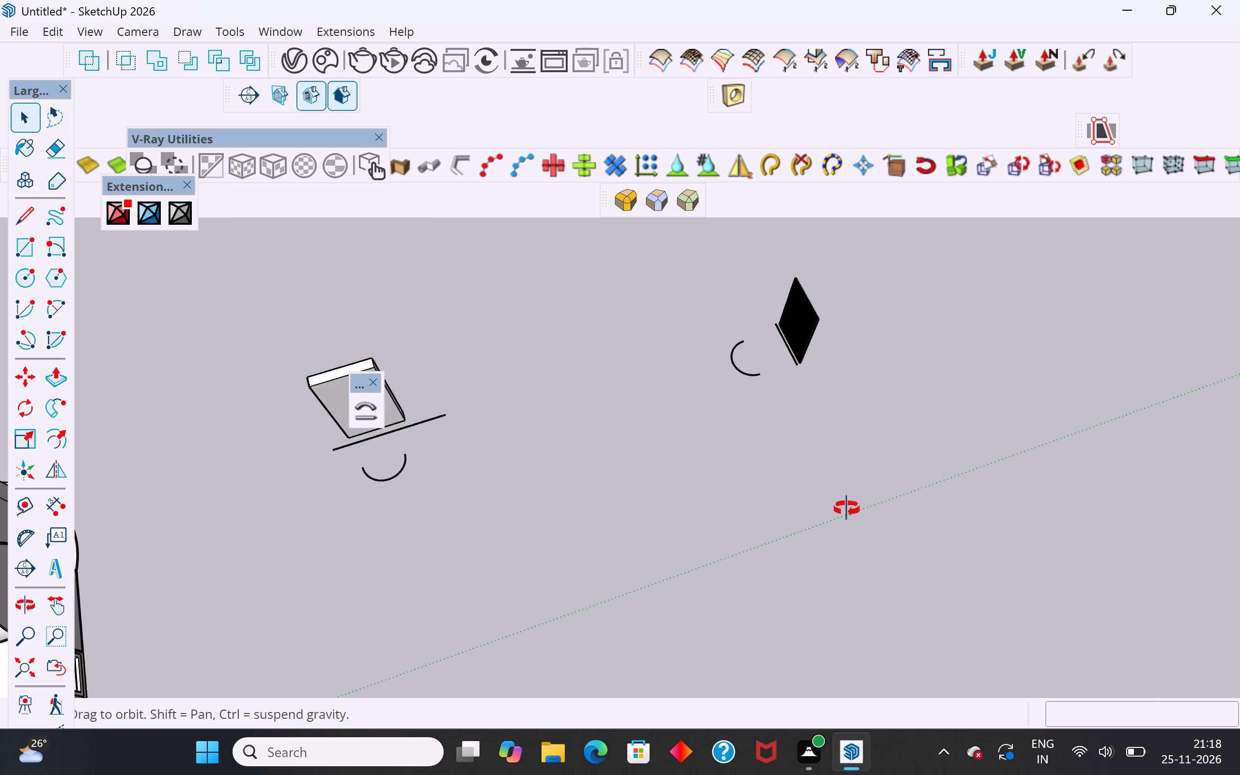
middle_drag(847, 509, 998, 416)
scroll(998, 416, down, 1)
scroll(713, 458, up, 4)
scroll(687, 609, down, 12)
middle_drag(664, 452, 660, 374)
scroll(670, 470, up, 11)
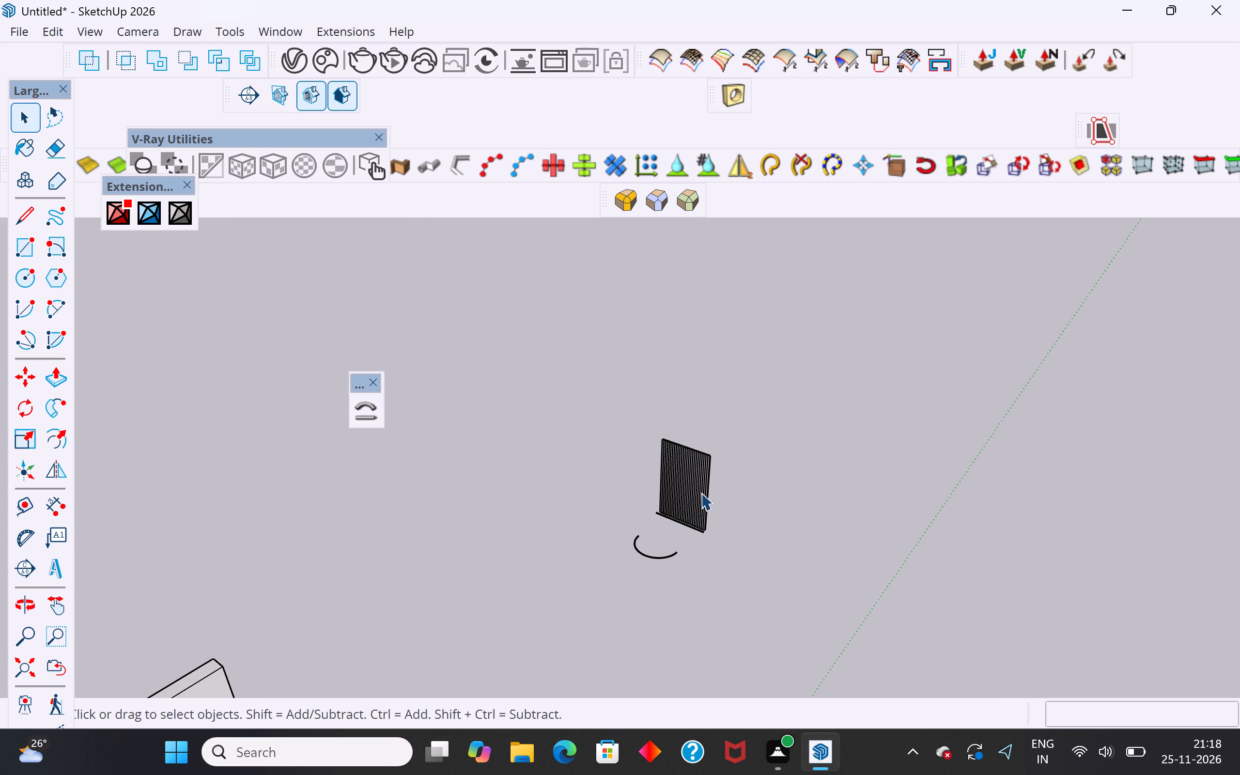
click(701, 493)
click(371, 403)
scroll(581, 565, up, 7)
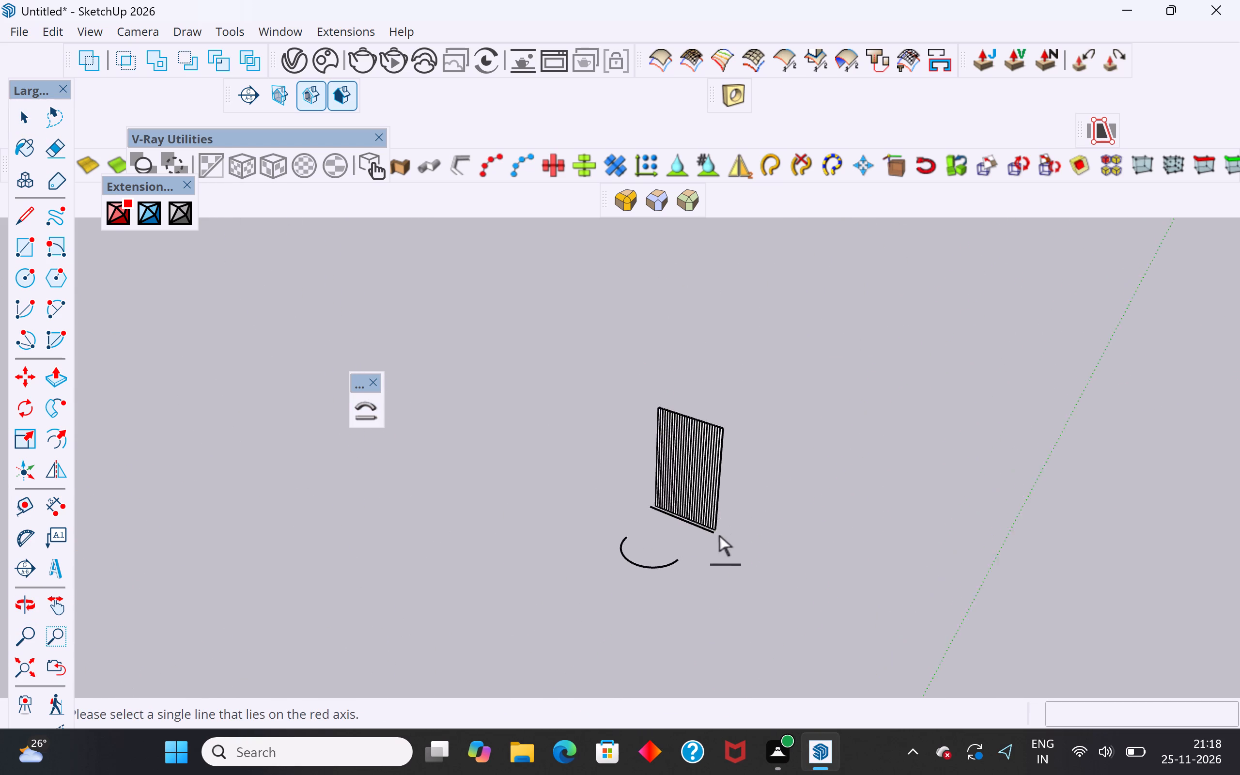
scroll(728, 537, up, 5)
click(703, 525)
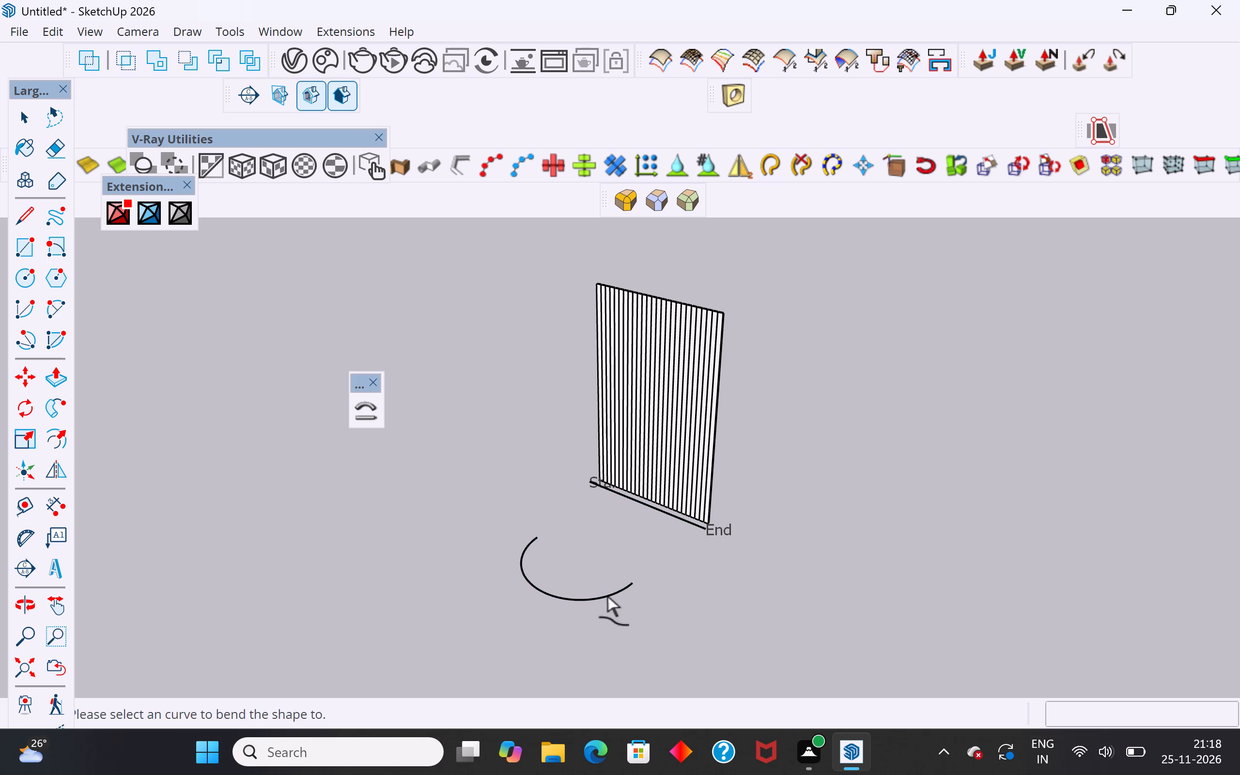
click(617, 597)
click(617, 593)
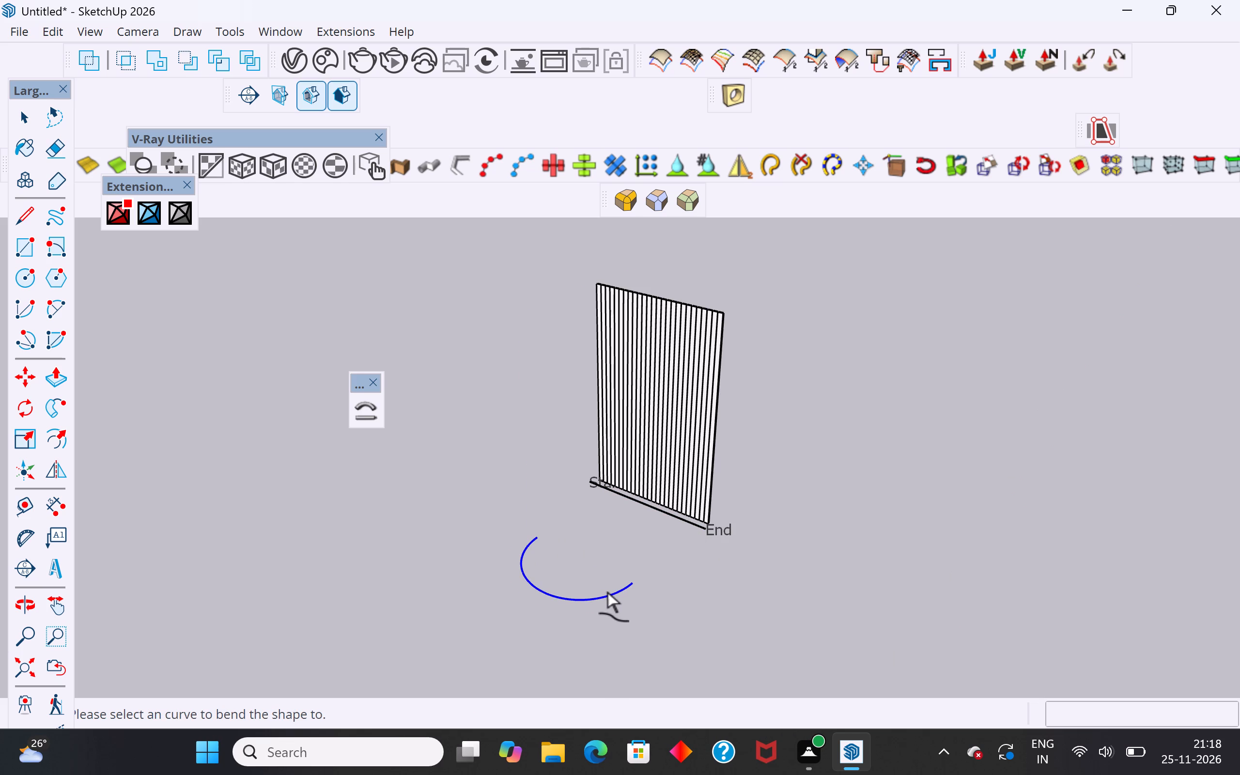
double_click(781, 553)
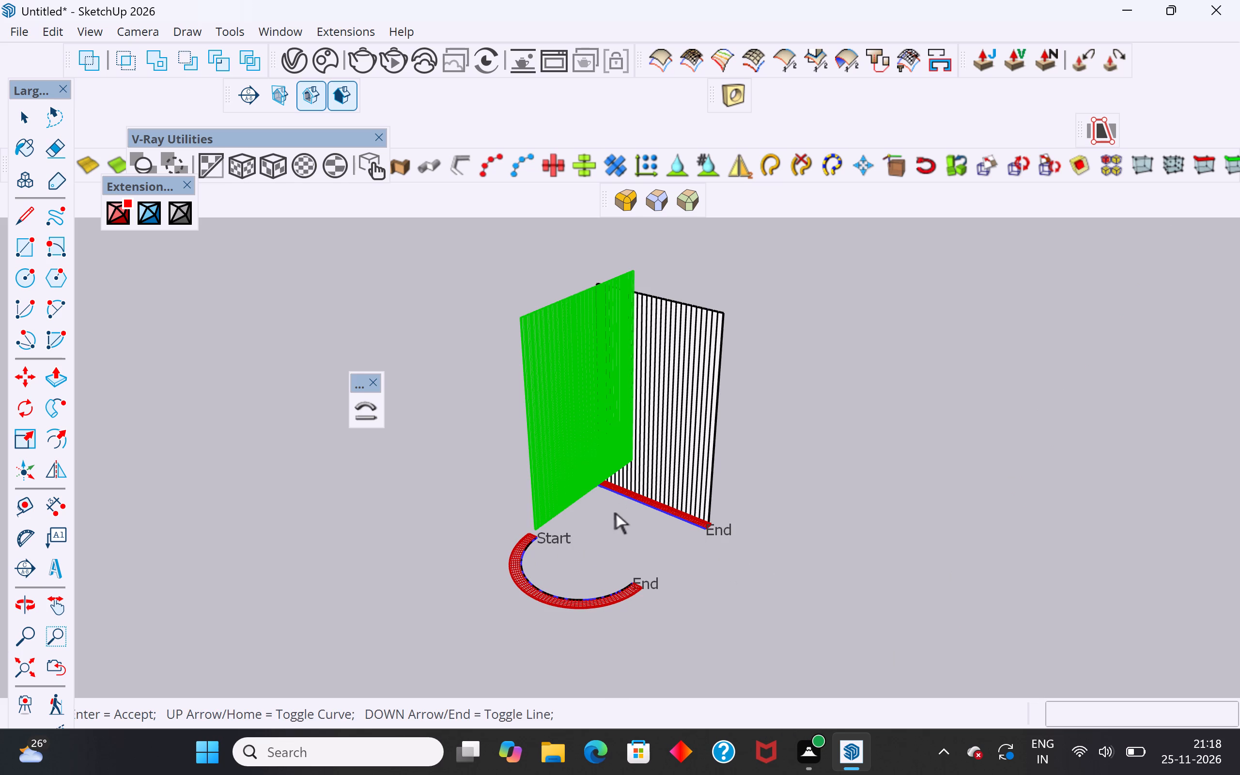
key(Up)
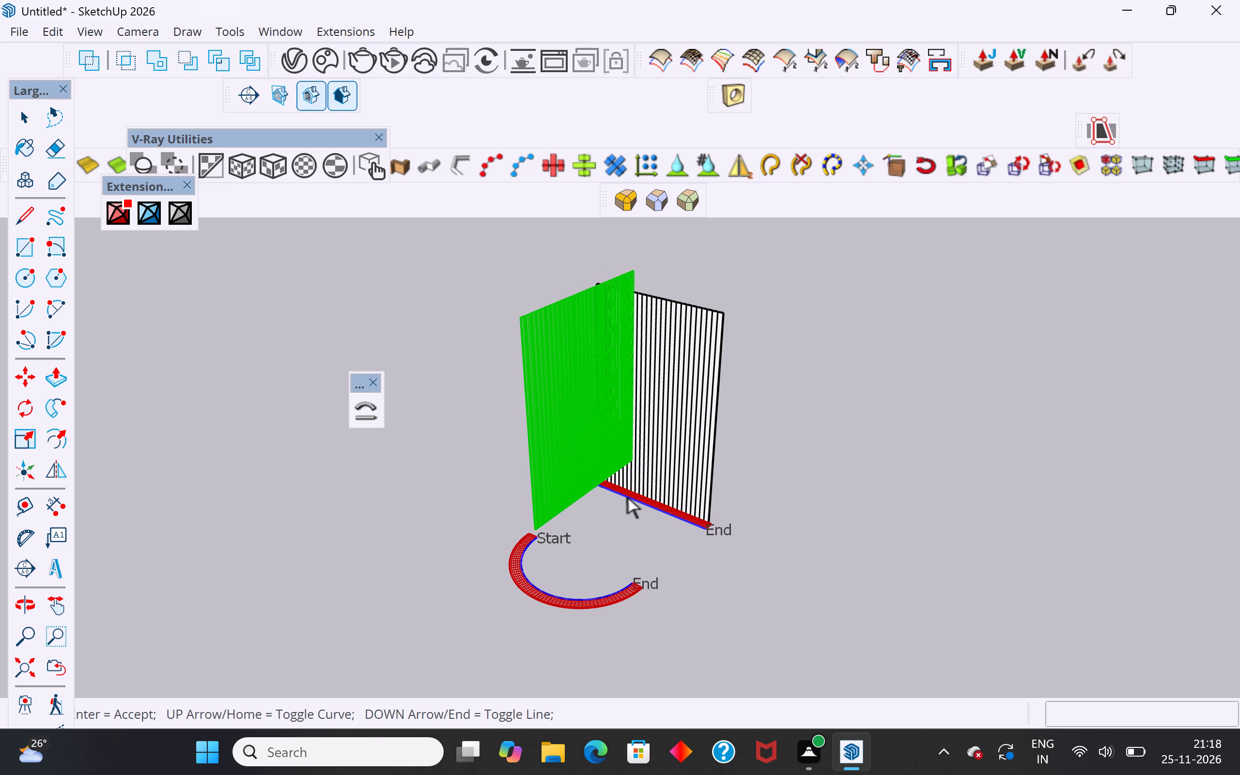
key(Down)
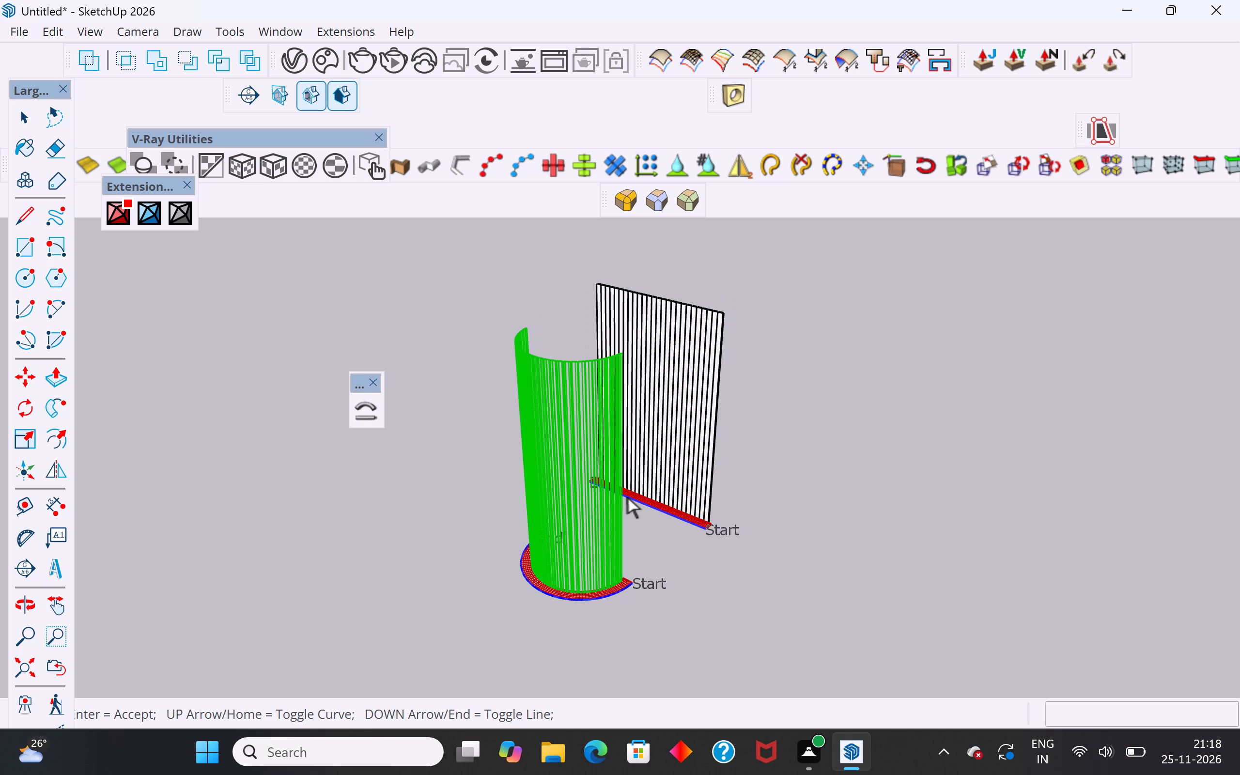
key(Return)
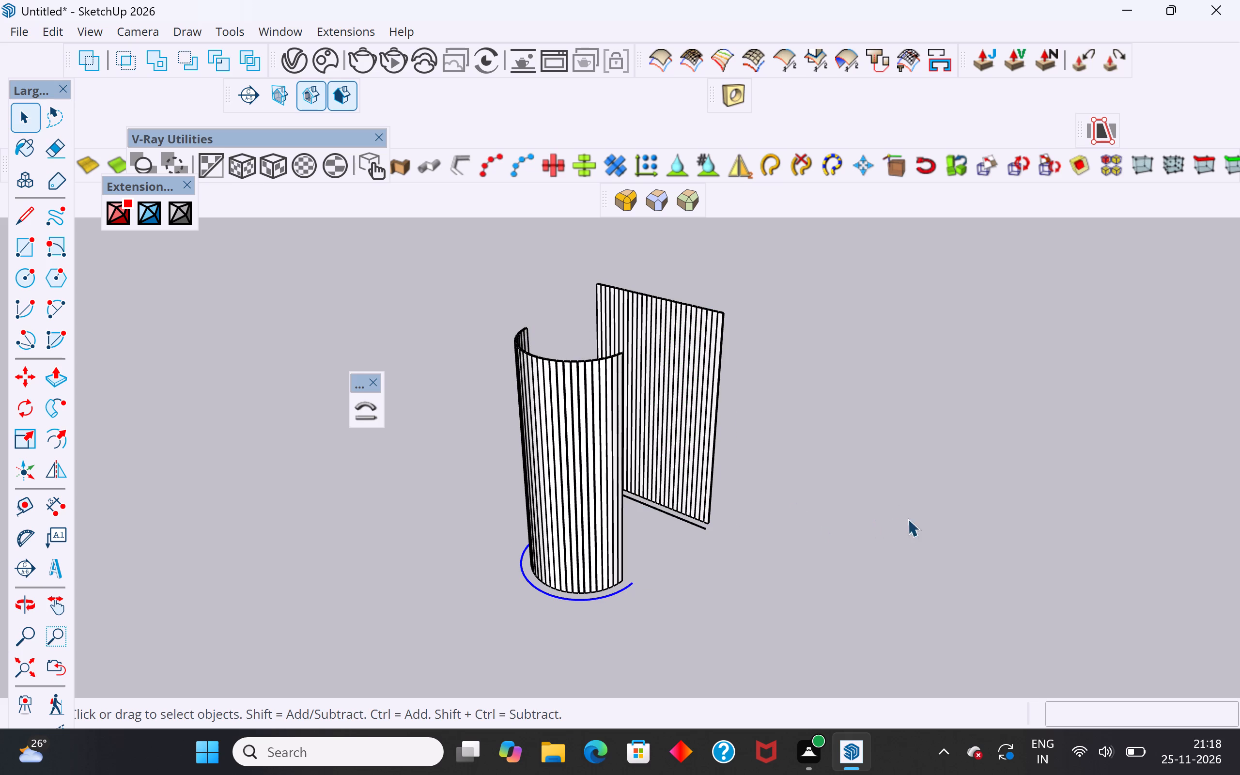
scroll(899, 506, down, 11)
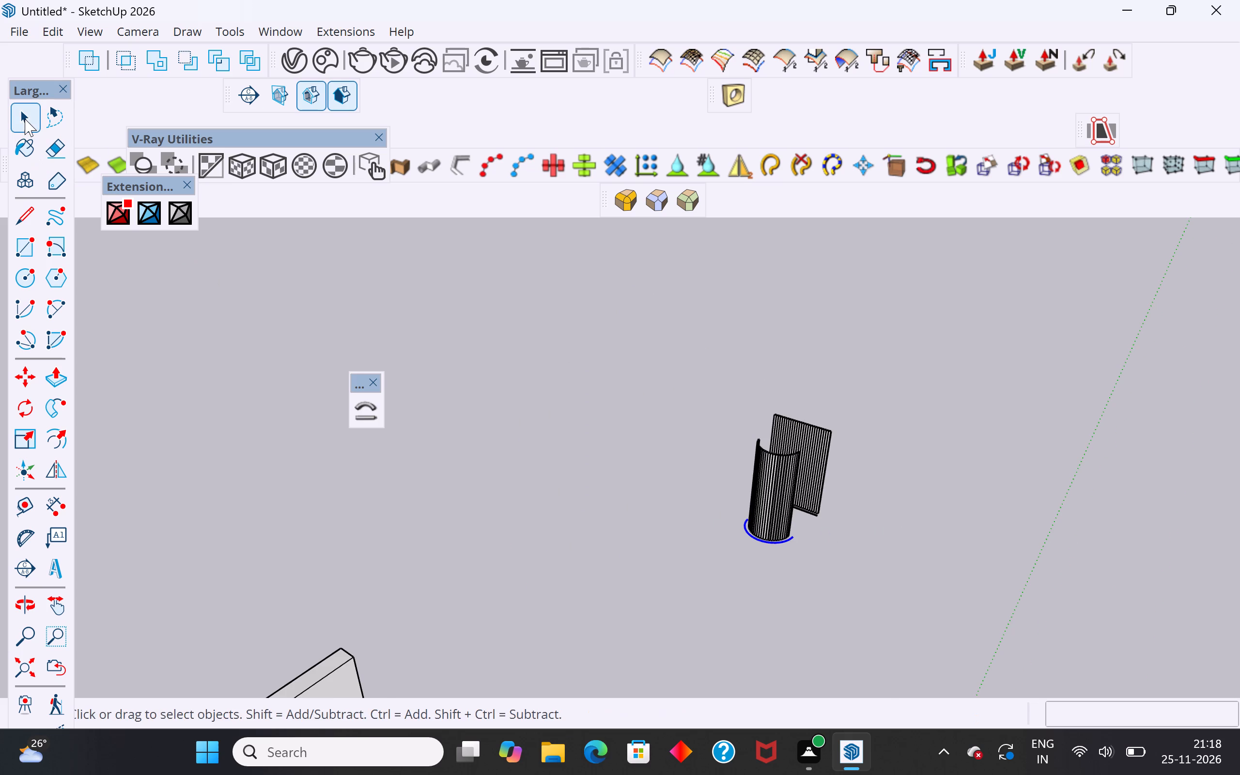
click(25, 119)
click(617, 577)
Move the bent strips by their bottom corner about 182' to the ground in front of the building's arched window.
scroll(767, 594, up, 2)
middle_drag(846, 612, 666, 553)
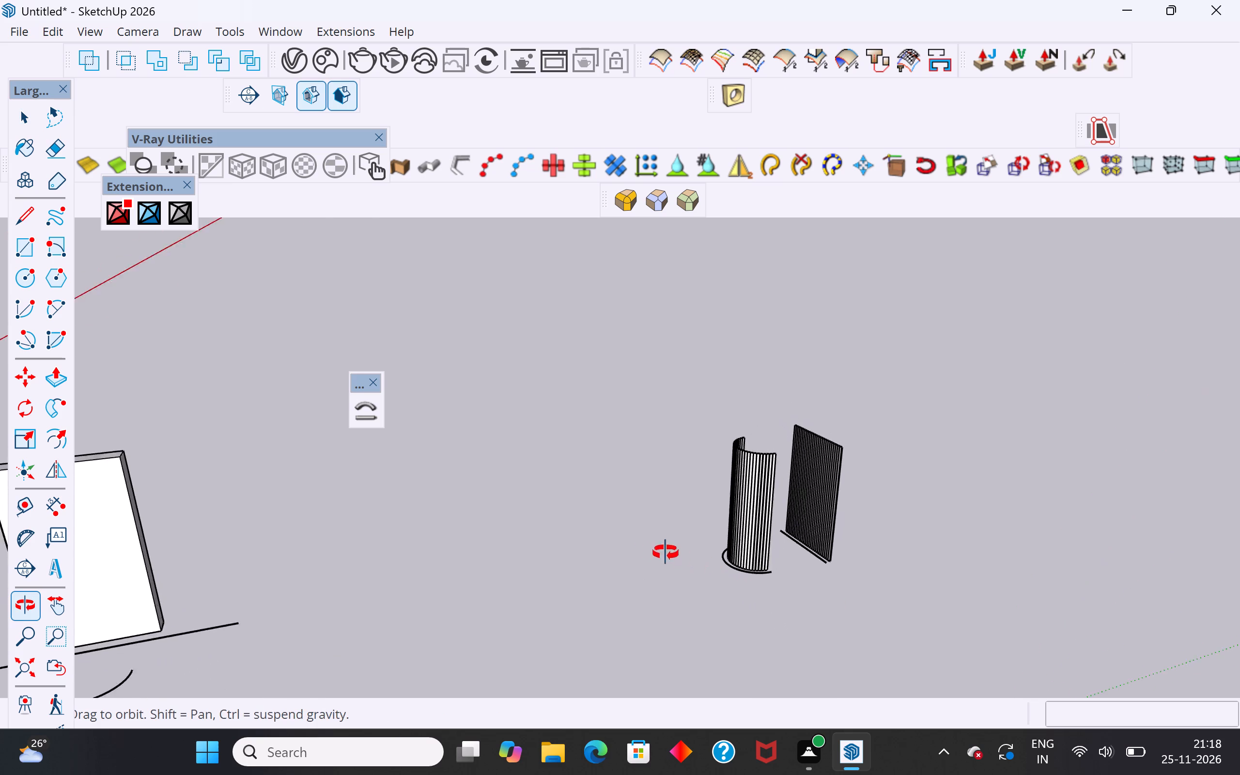
middle_drag(666, 553, 651, 546)
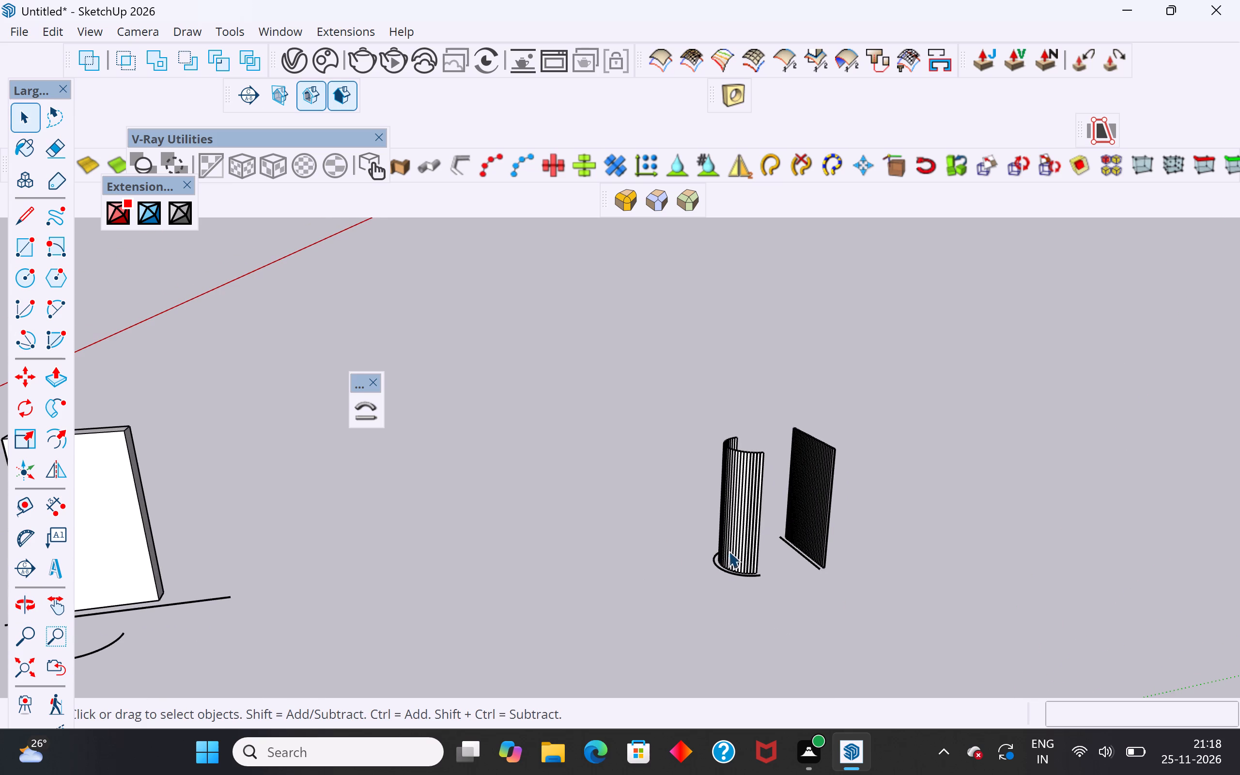
scroll(731, 550, up, 3)
click(748, 550)
key(m)
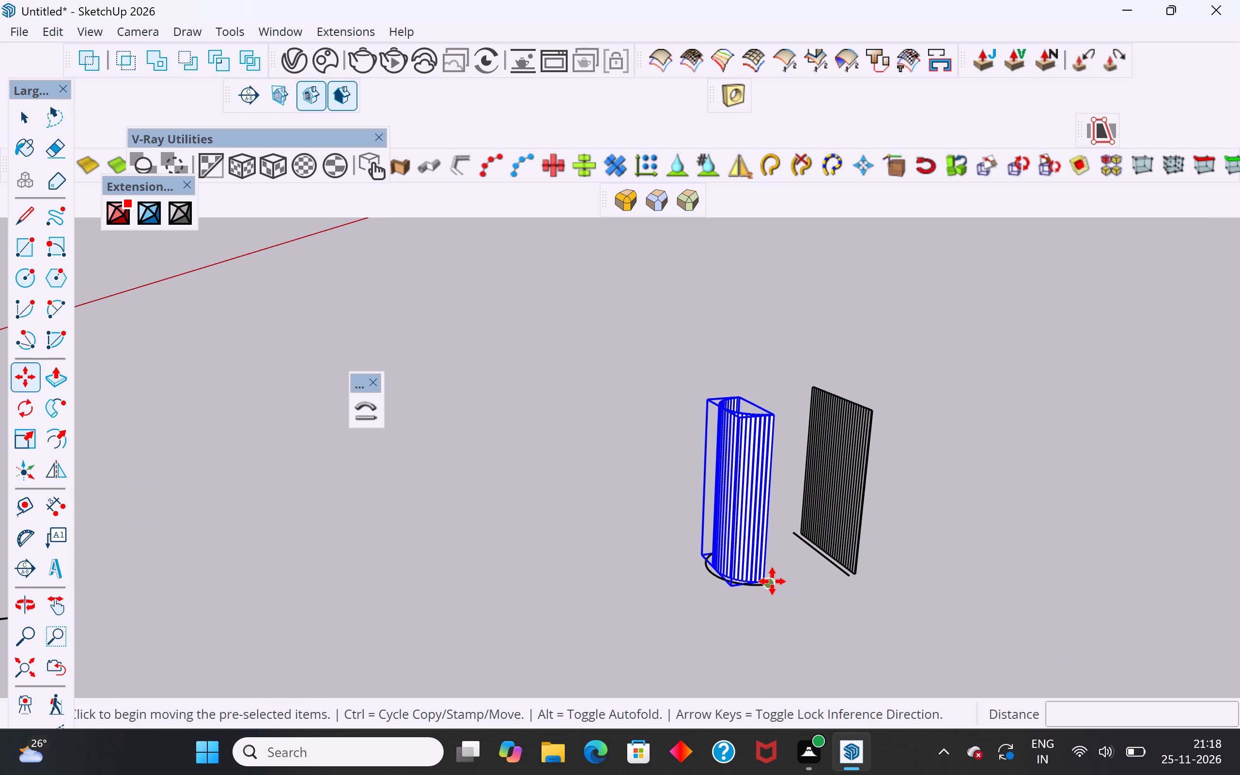
scroll(759, 590, up, 16)
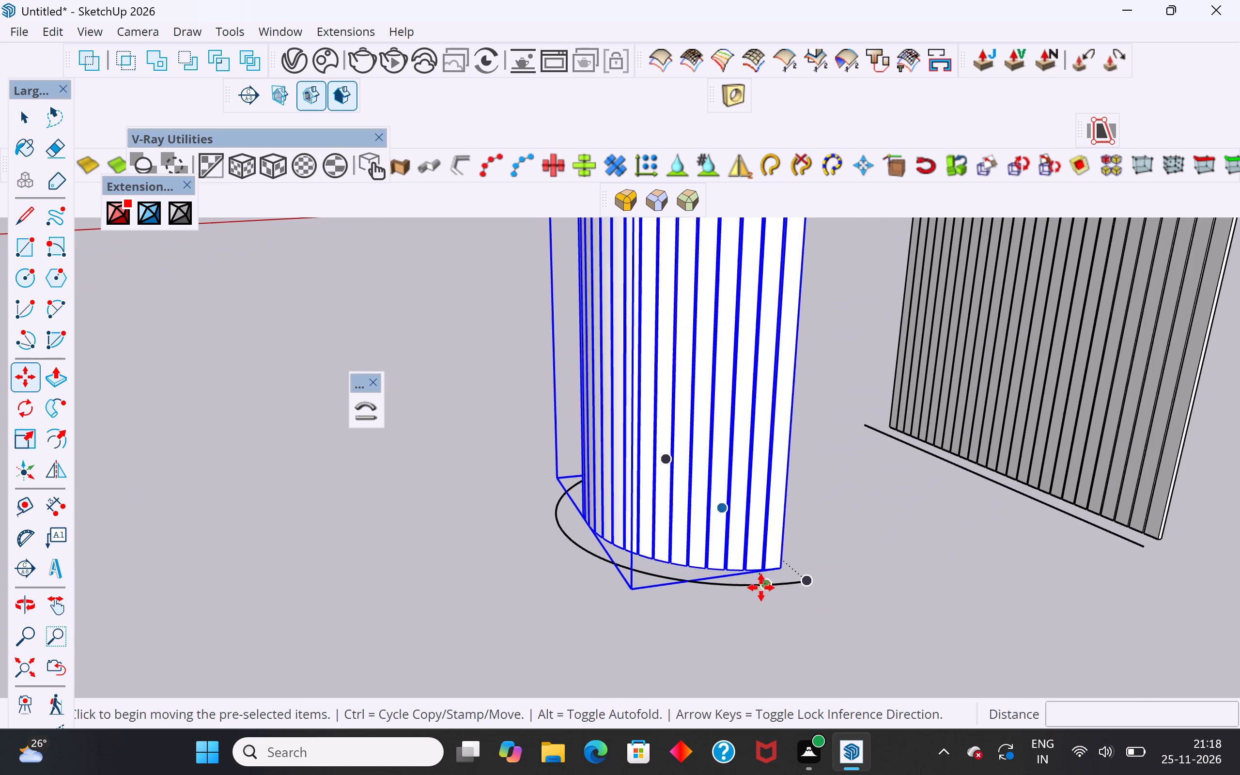
click(778, 566)
scroll(1040, 531, down, 18)
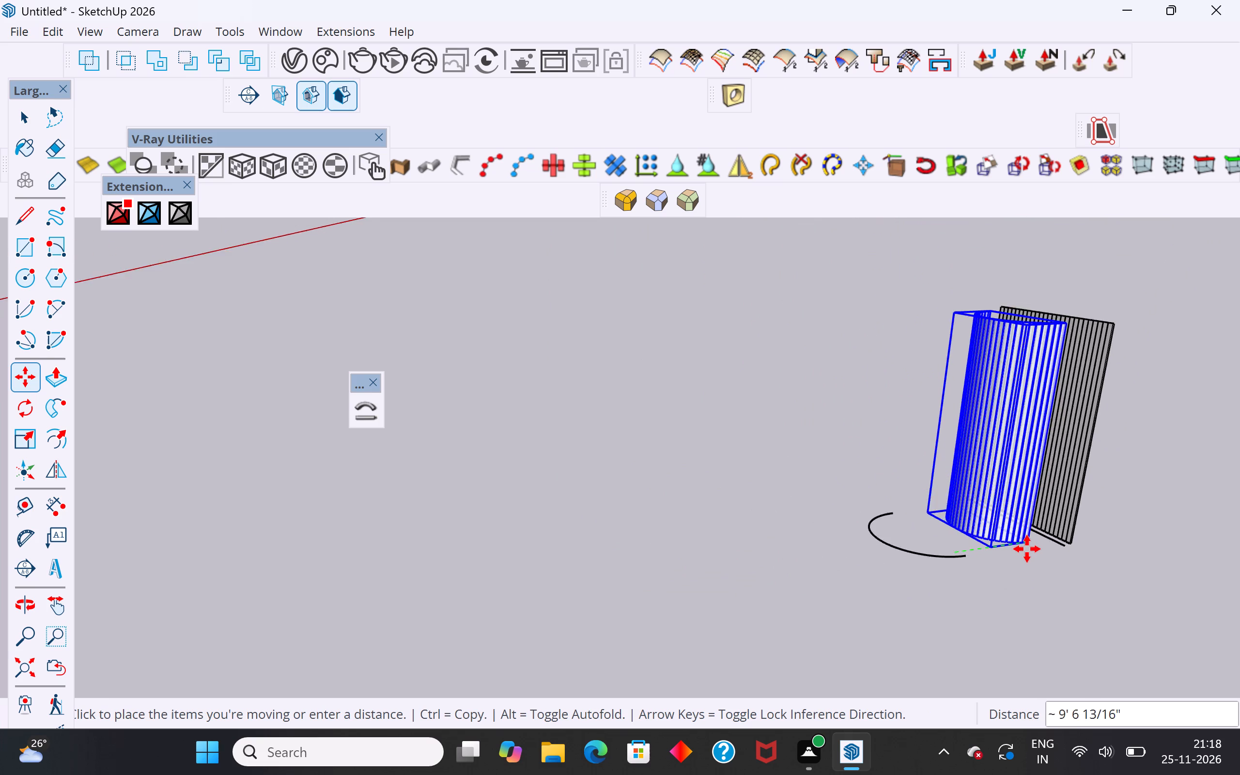
scroll(1027, 549, down, 9)
scroll(1027, 549, up, 1)
scroll(1027, 549, down, 1)
scroll(1079, 527, down, 9)
scroll(1097, 494, up, 1)
scroll(1097, 494, down, 2)
middle_drag(1098, 488, 928, 547)
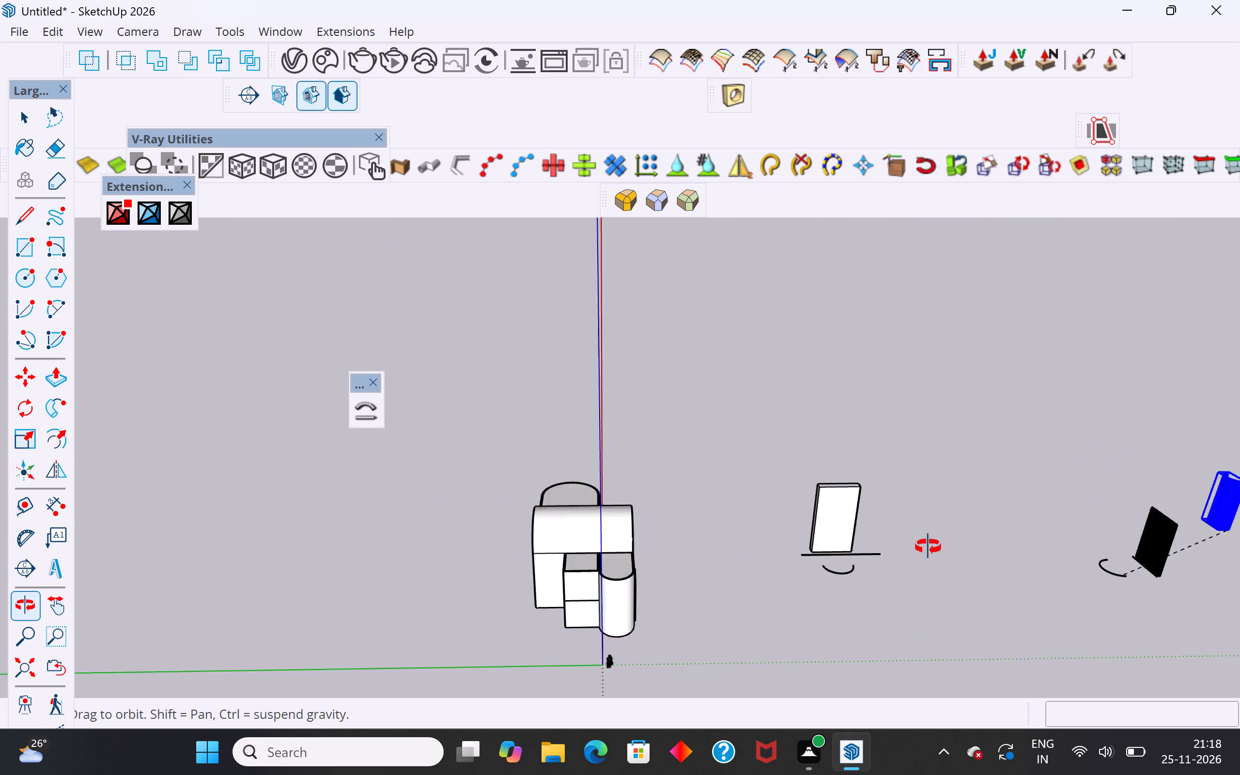
middle_drag(928, 547, 524, 627)
scroll(523, 558, up, 7)
click(500, 616)
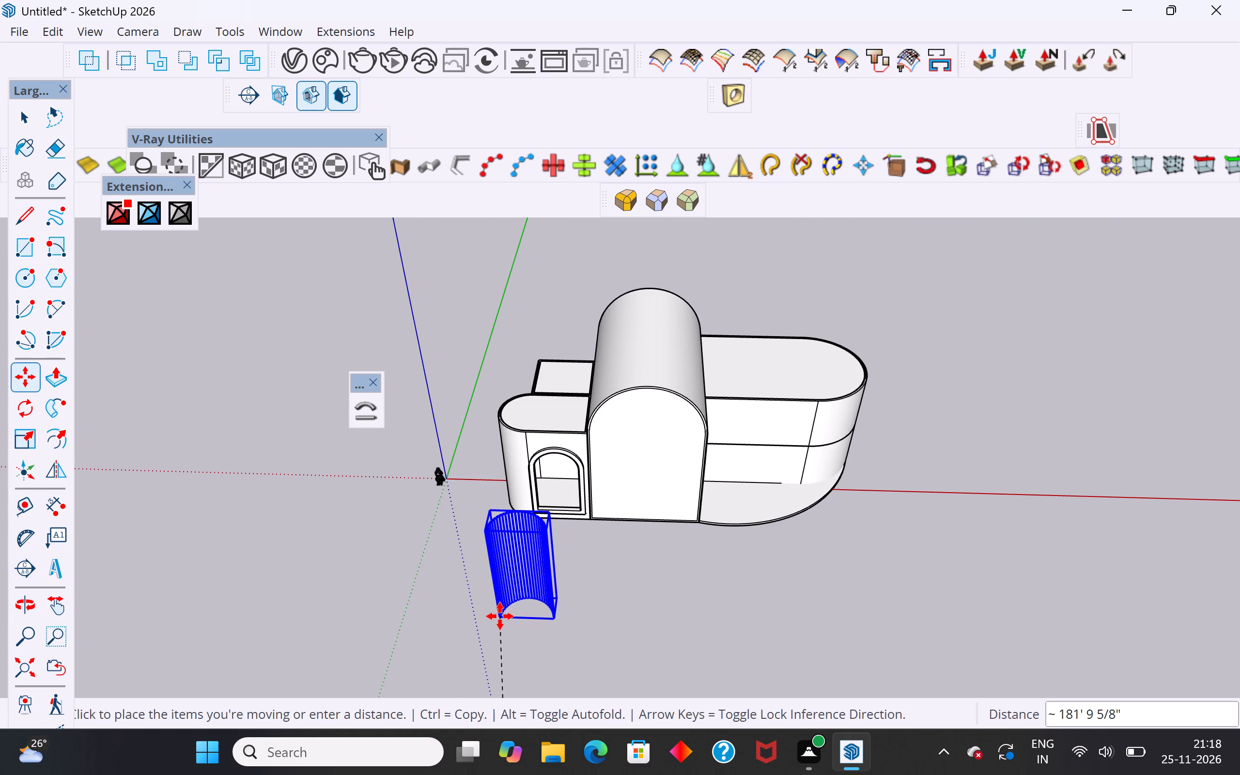
Rotate the bent strips 90° in the ground plane about their bottom corner.
drag(23, 414, 16, 411)
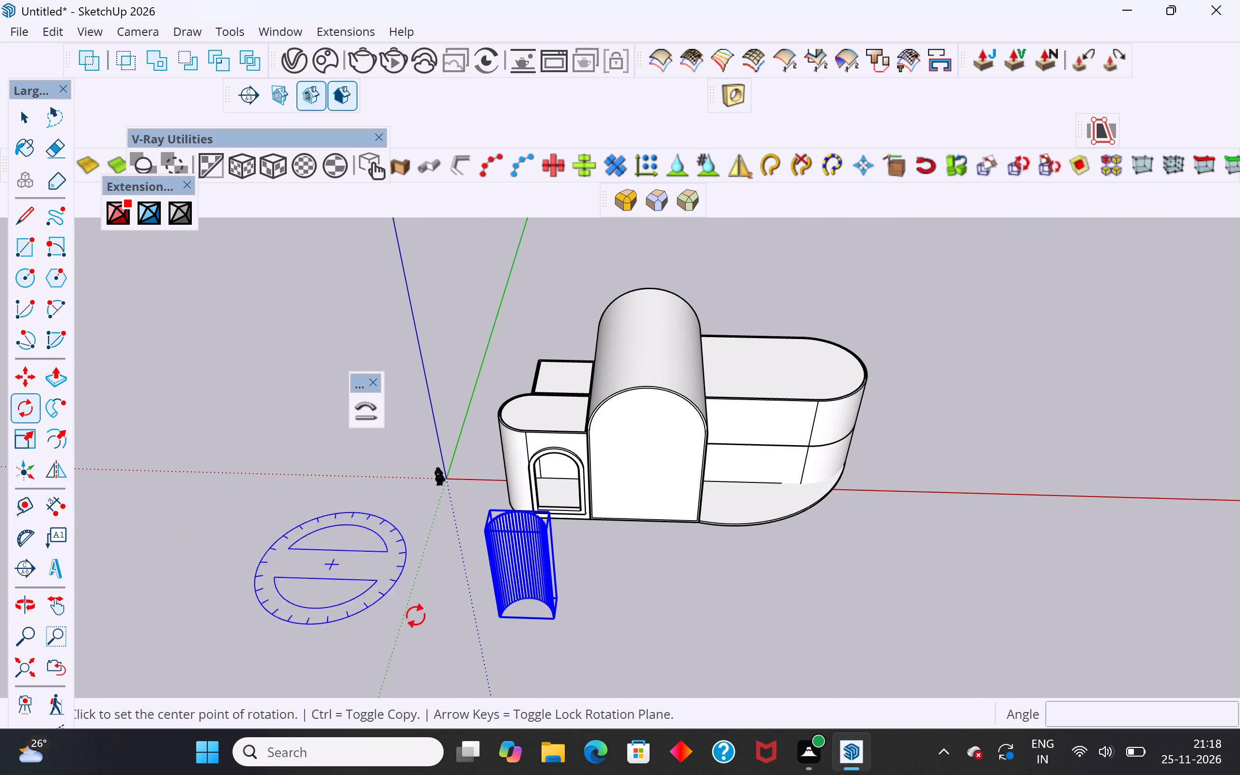
click(494, 623)
click(636, 623)
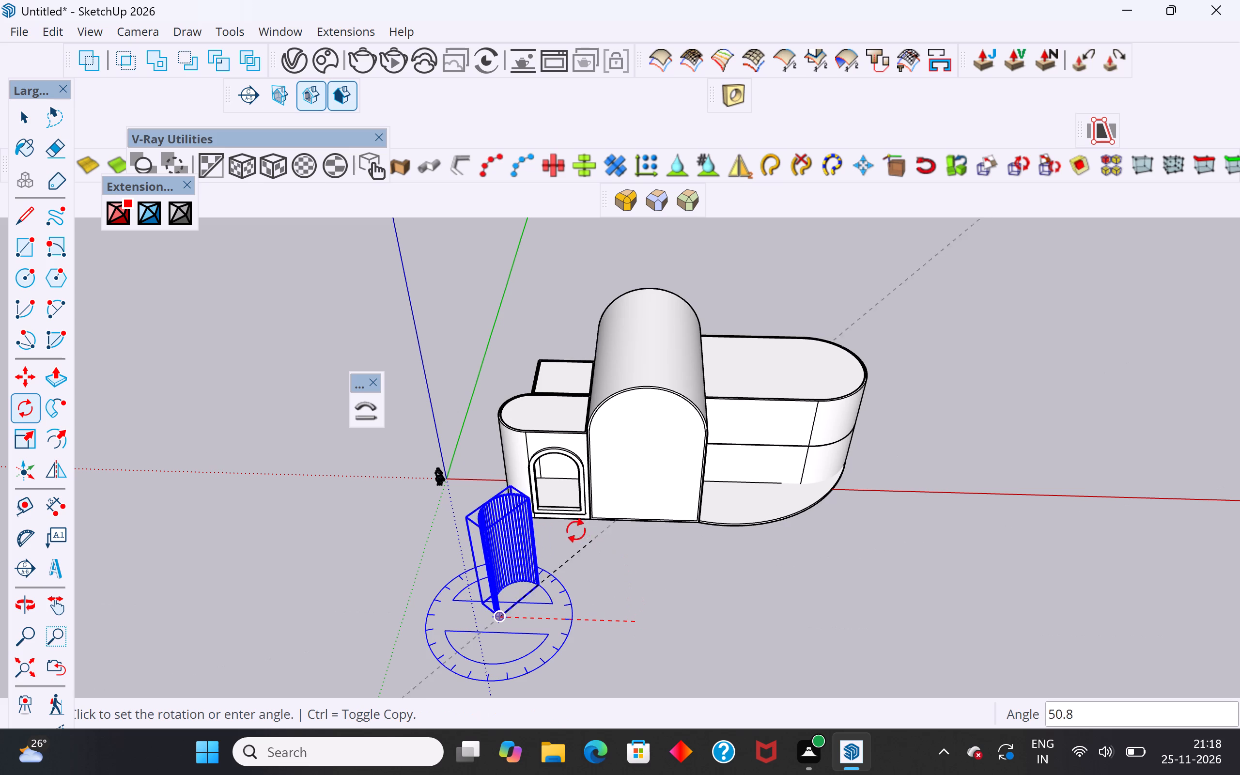
click(514, 531)
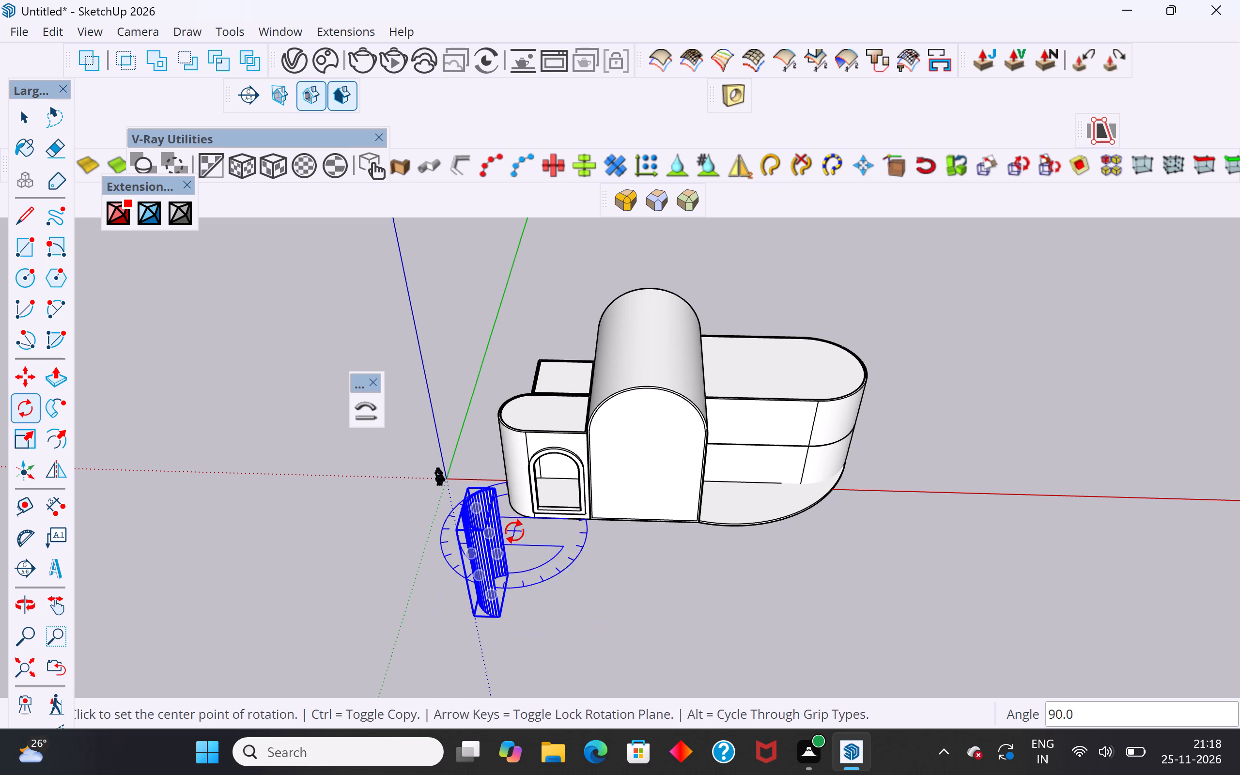
click(21, 123)
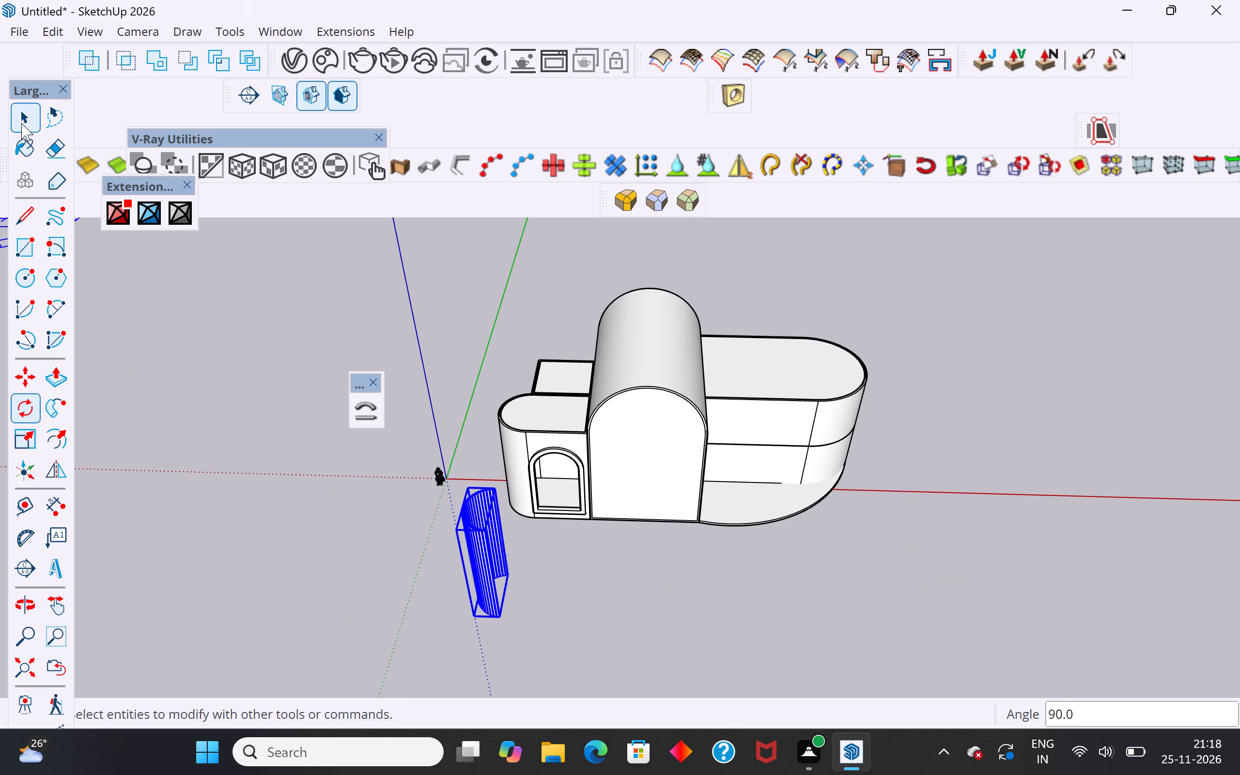
click(256, 483)
Move the bent strips by their bottom corner about 46' to open ground beside the building, beyond the human figure.
middle_drag(499, 566, 673, 431)
scroll(607, 515, up, 7)
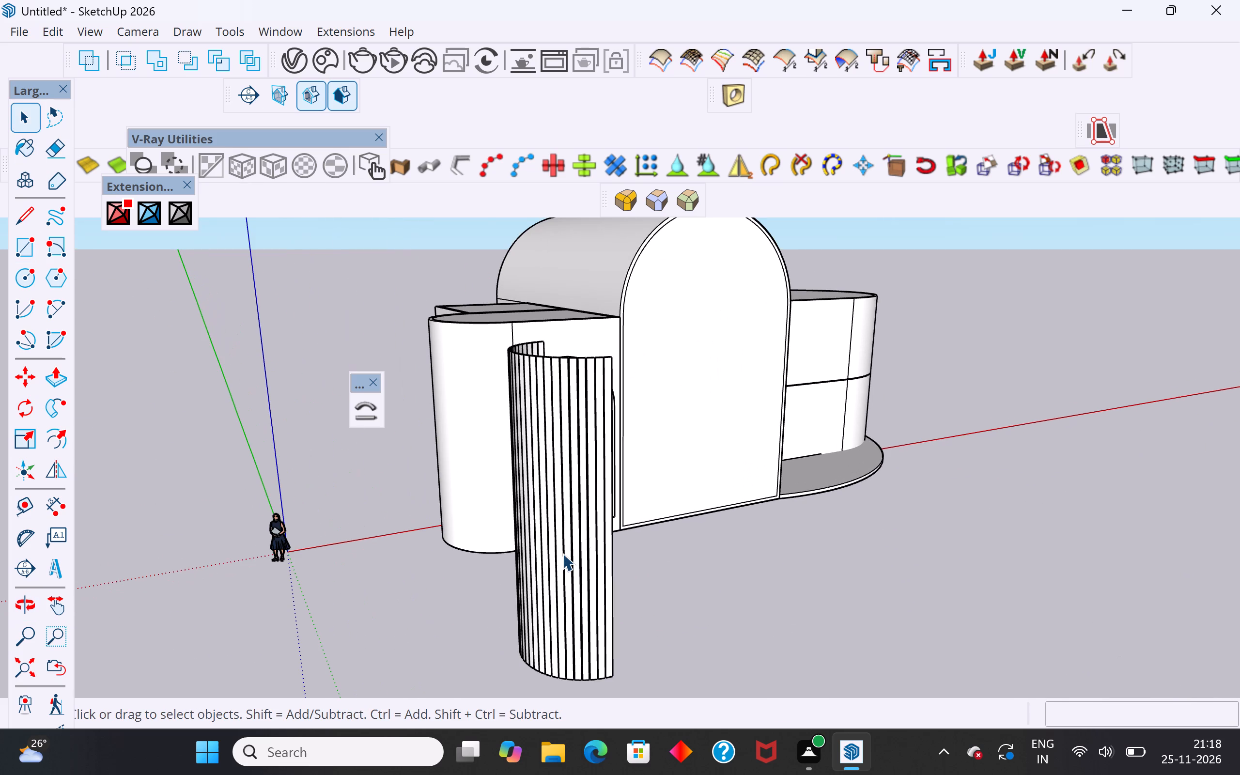
click(562, 553)
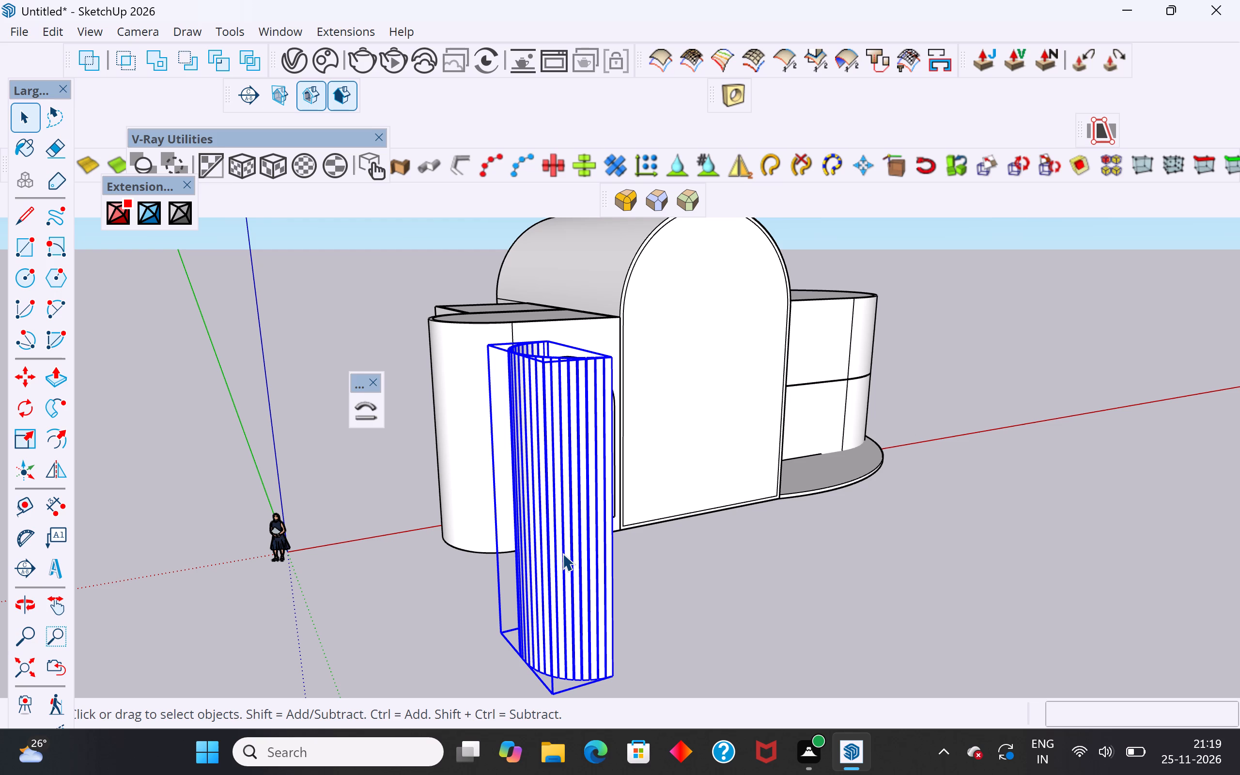
scroll(403, 468, down, 4)
middle_drag(892, 596, 634, 540)
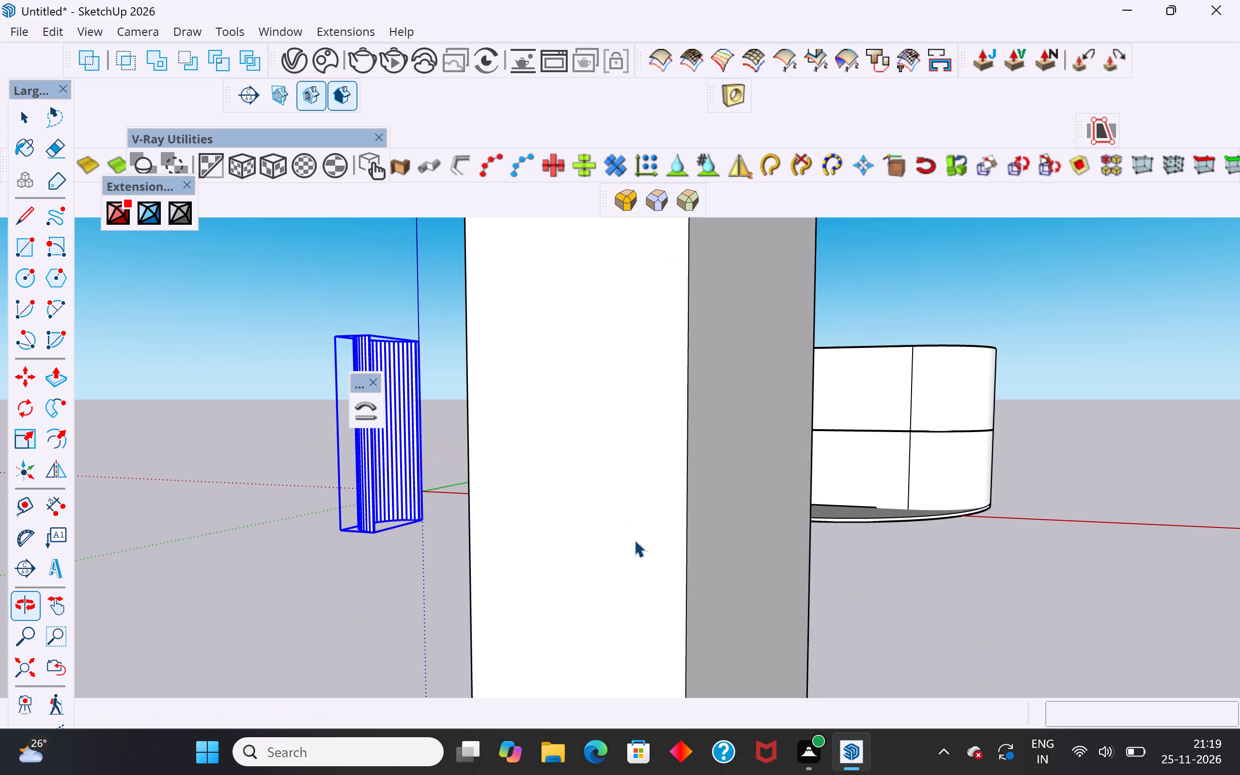
middle_drag(555, 533, 629, 566)
scroll(858, 554, down, 6)
middle_drag(945, 509, 616, 576)
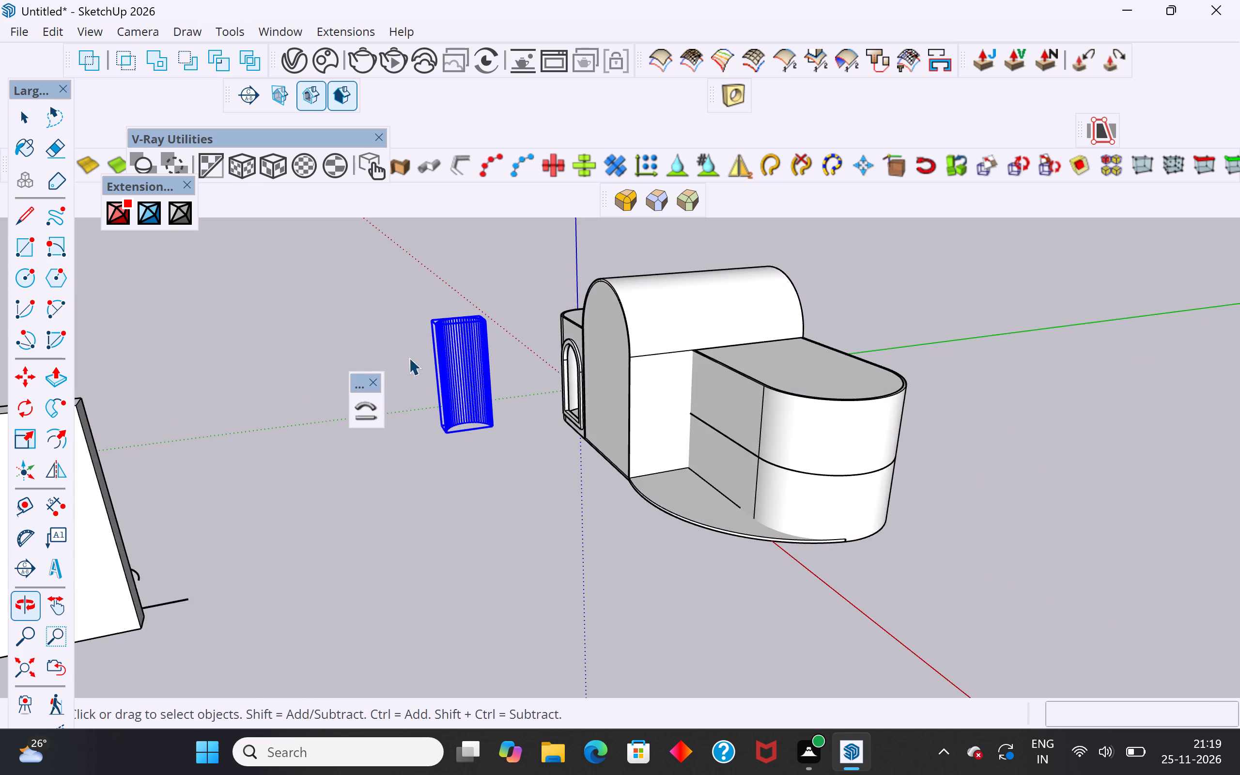
scroll(402, 337, up, 5)
middle_drag(461, 290, 574, 212)
scroll(417, 387, up, 5)
middle_drag(460, 345, 545, 293)
scroll(507, 467, up, 4)
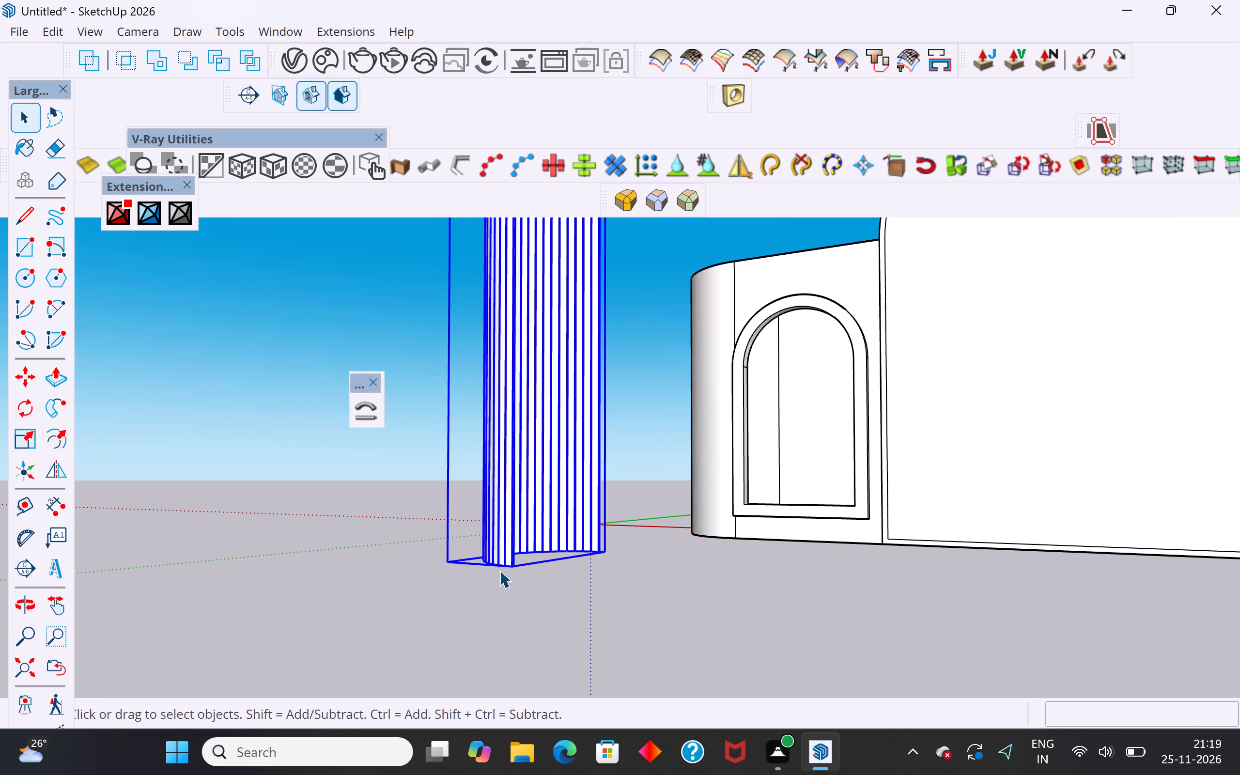
scroll(499, 570, up, 3)
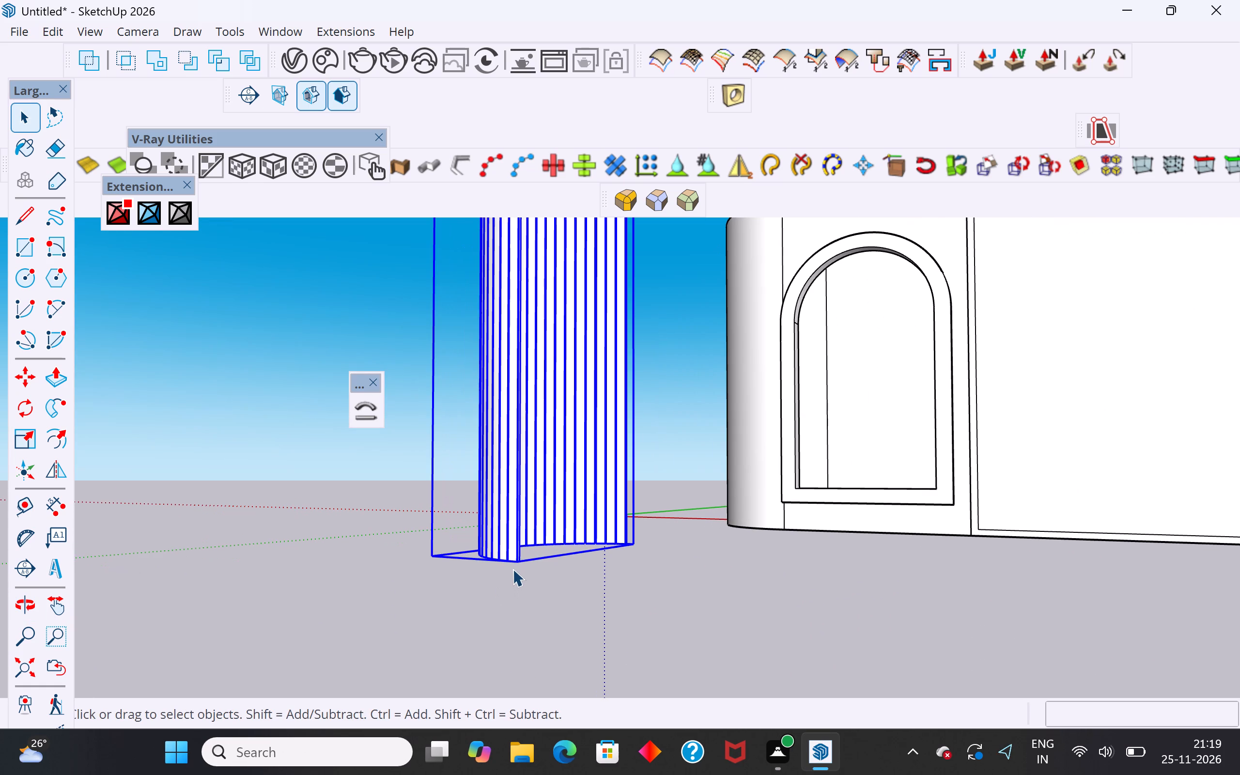
key(m)
click(532, 571)
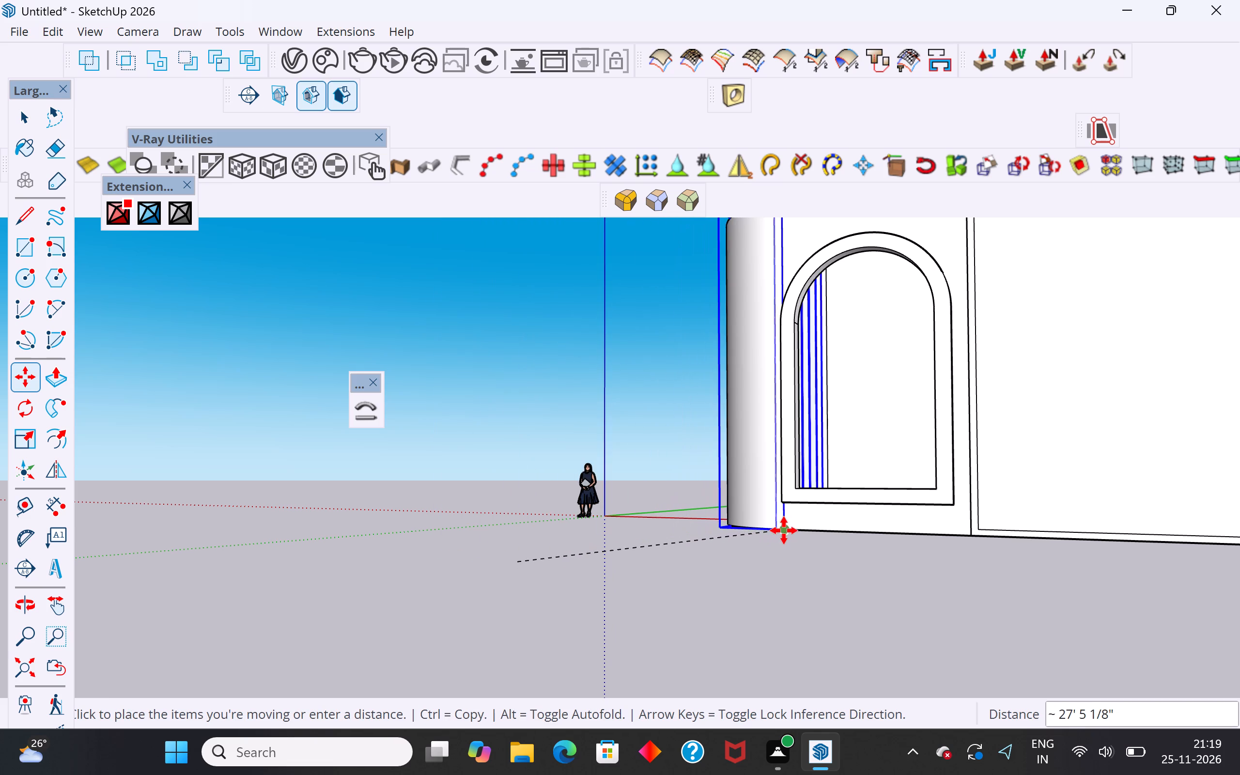
scroll(784, 531, up, 5)
middle_drag(786, 533, 750, 643)
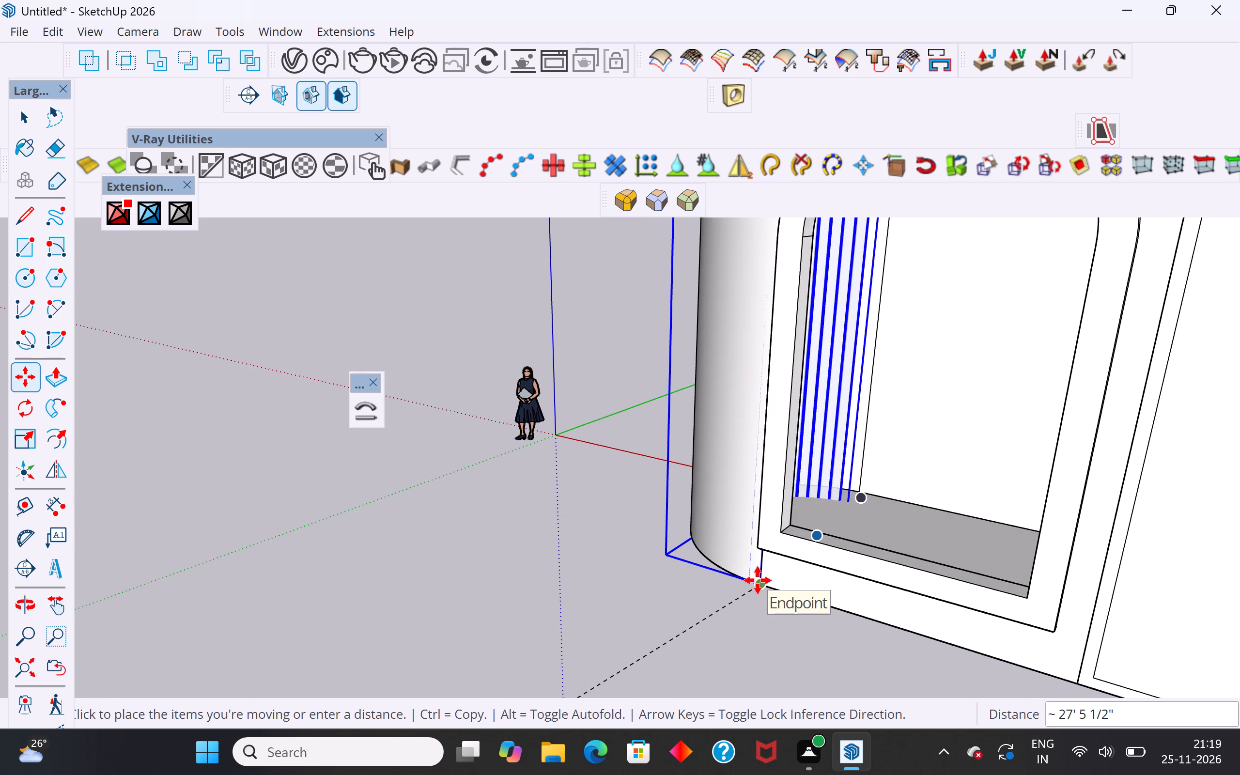
click(266, 428)
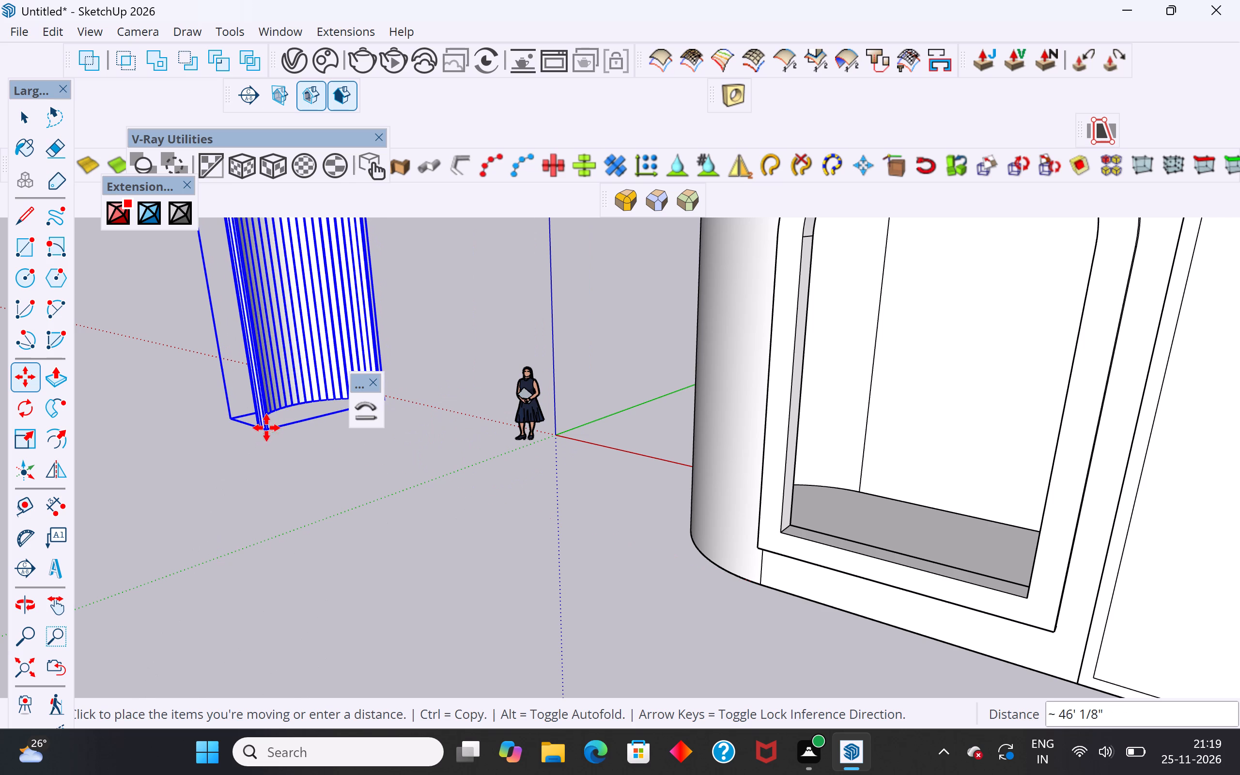
click(26, 124)
drag(369, 521, 375, 524)
Delete the outer curved wall face beside the arched window.
middle_drag(594, 558, 651, 558)
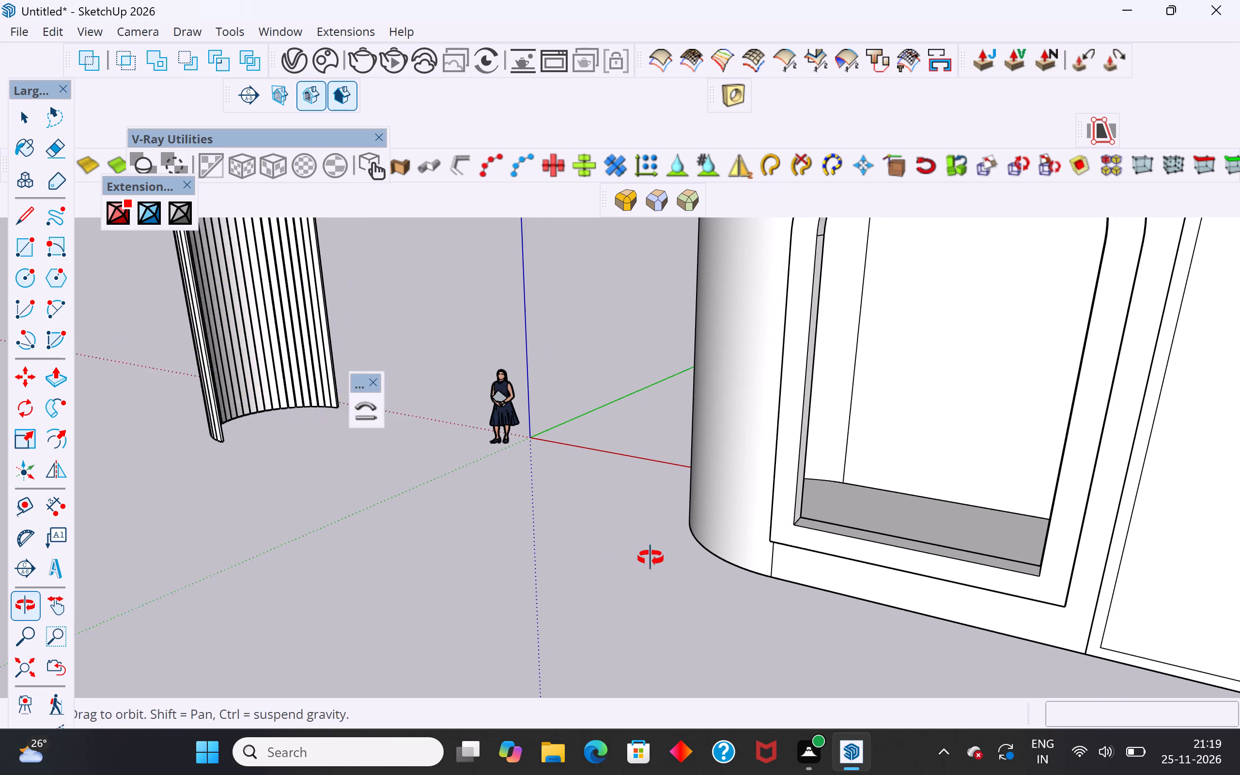
middle_drag(651, 558, 657, 560)
scroll(775, 584, down, 2)
scroll(776, 584, up, 1)
scroll(776, 584, down, 3)
middle_drag(804, 548, 895, 603)
scroll(739, 637, down, 10)
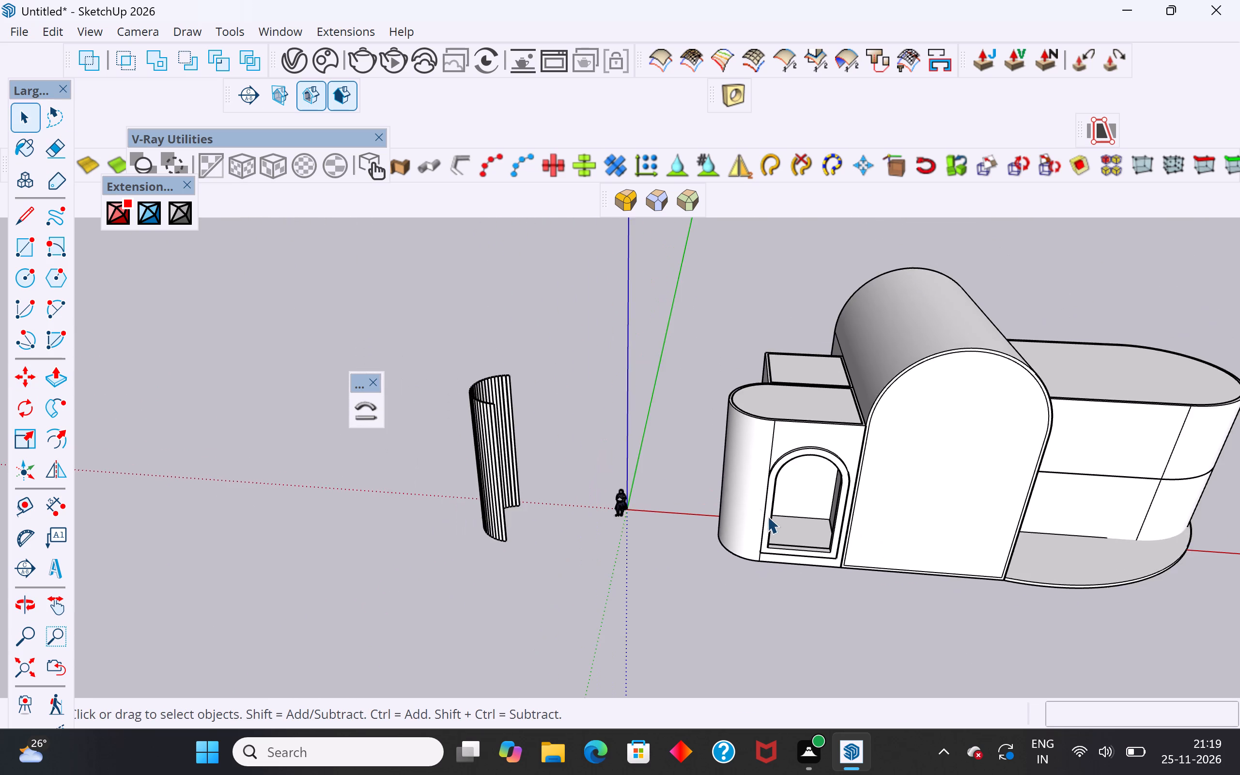
click(746, 487)
key(Delete)
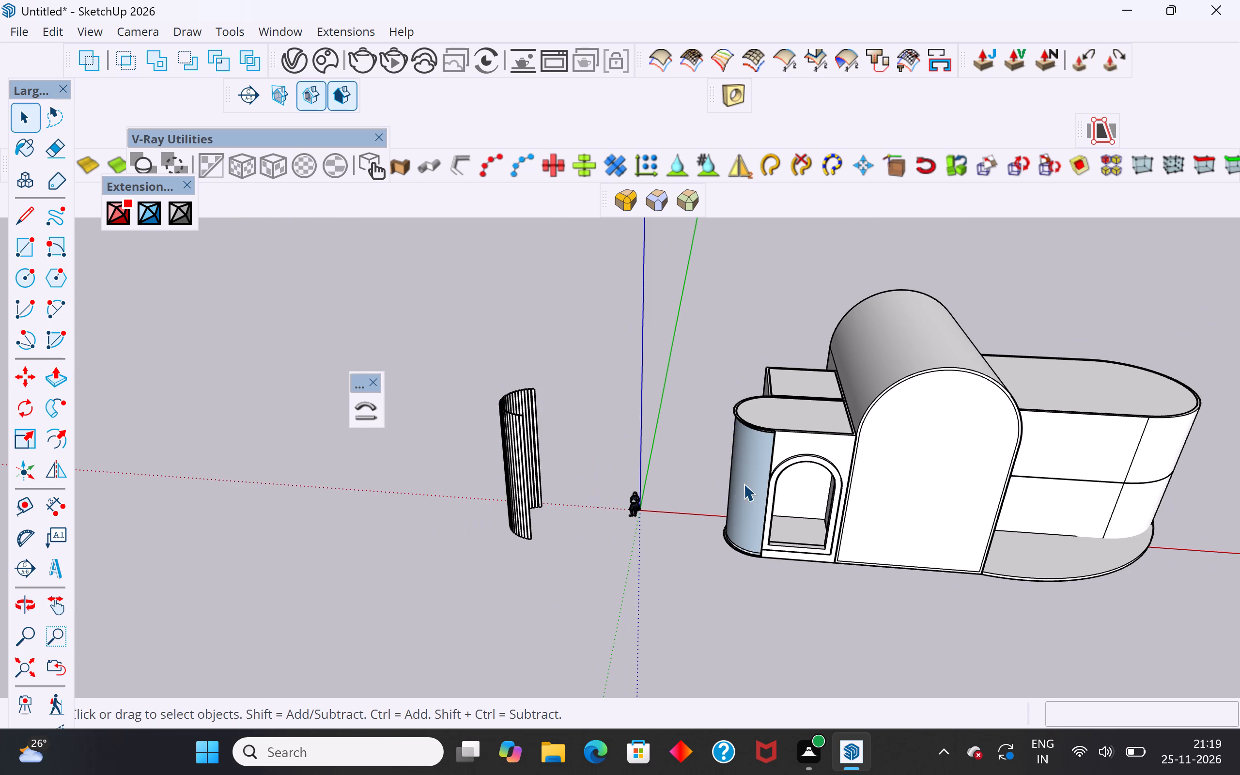
Move the bent strips by their bottom corner about 40' 7" to the base corner of the curved wall beside the arched window.
click(515, 527)
scroll(534, 569, up, 5)
middle_drag(540, 532, 550, 514)
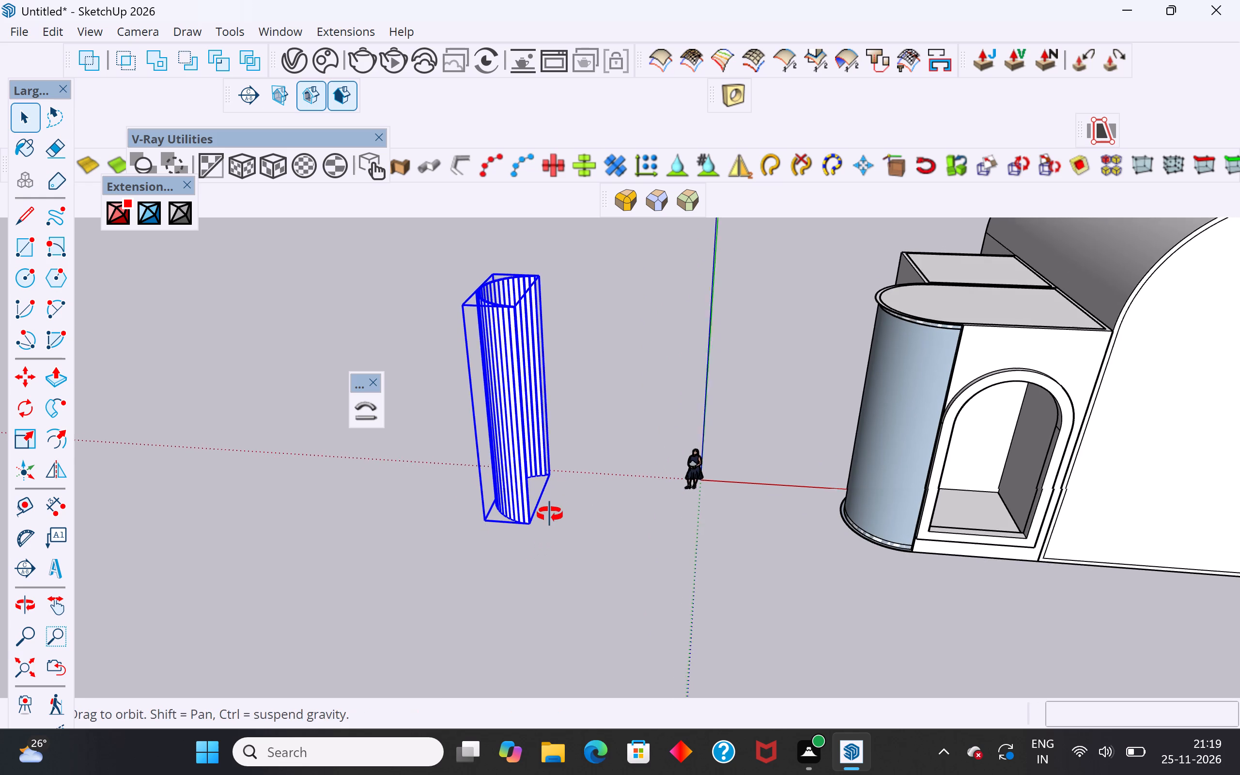
middle_drag(550, 514, 554, 503)
key(m)
click(533, 533)
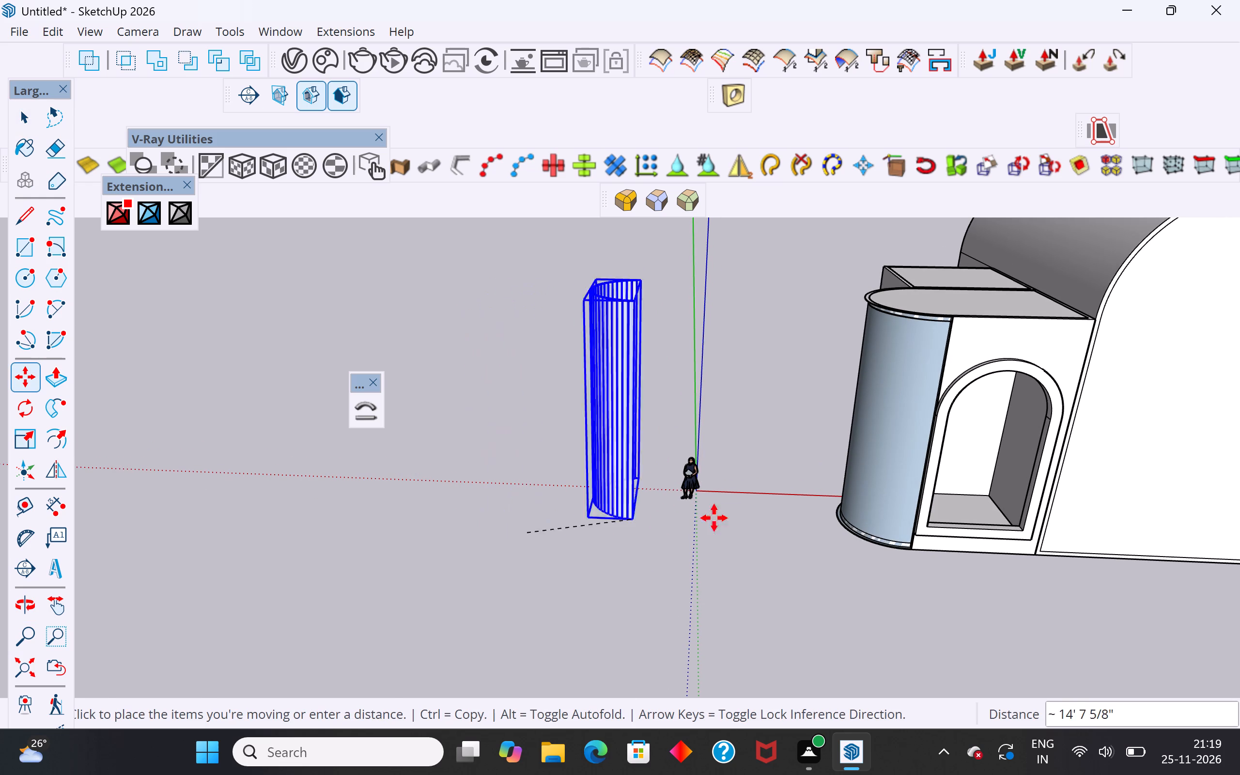
scroll(911, 543, up, 14)
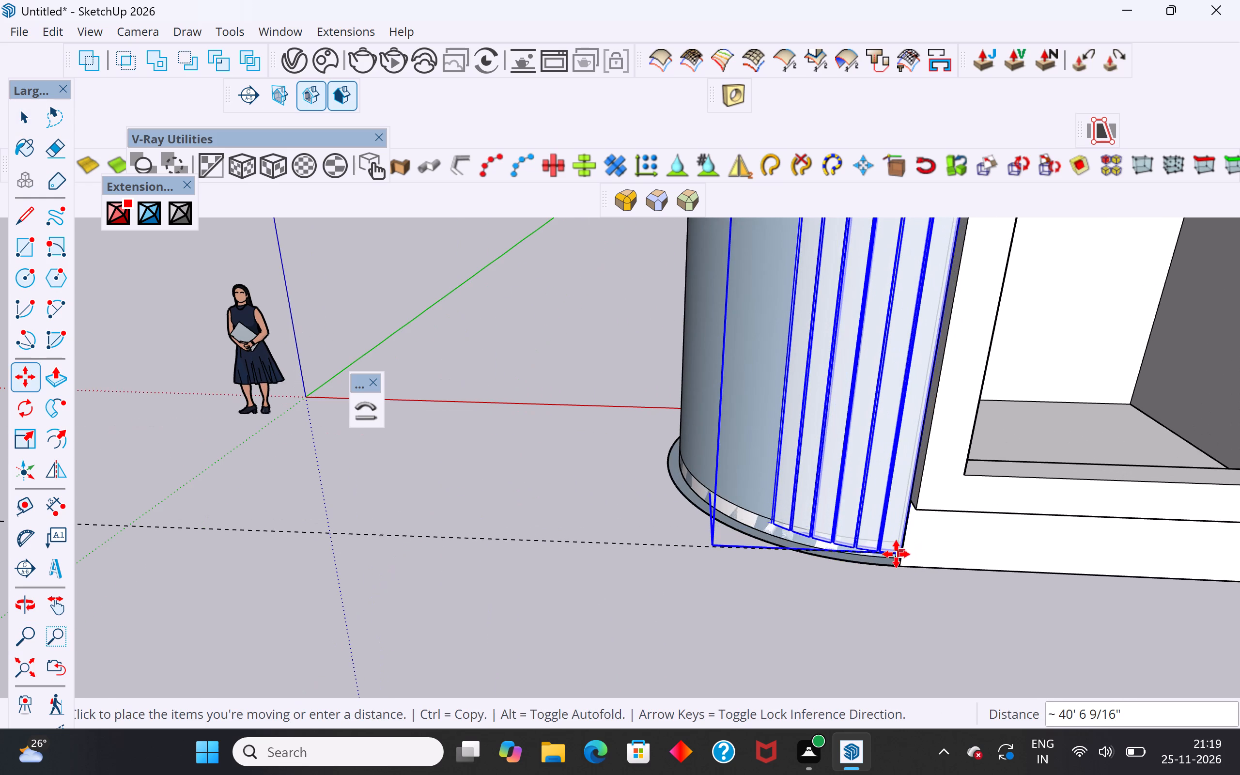
scroll(896, 564, up, 6)
click(900, 564)
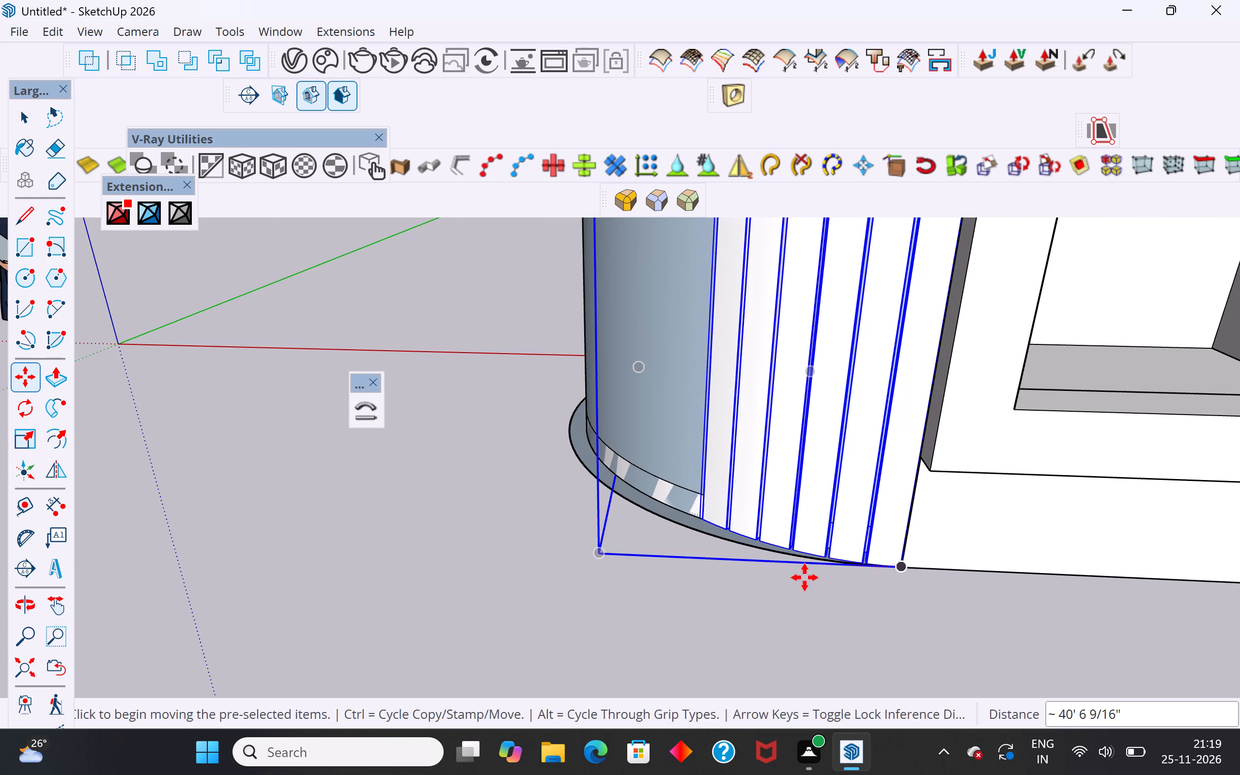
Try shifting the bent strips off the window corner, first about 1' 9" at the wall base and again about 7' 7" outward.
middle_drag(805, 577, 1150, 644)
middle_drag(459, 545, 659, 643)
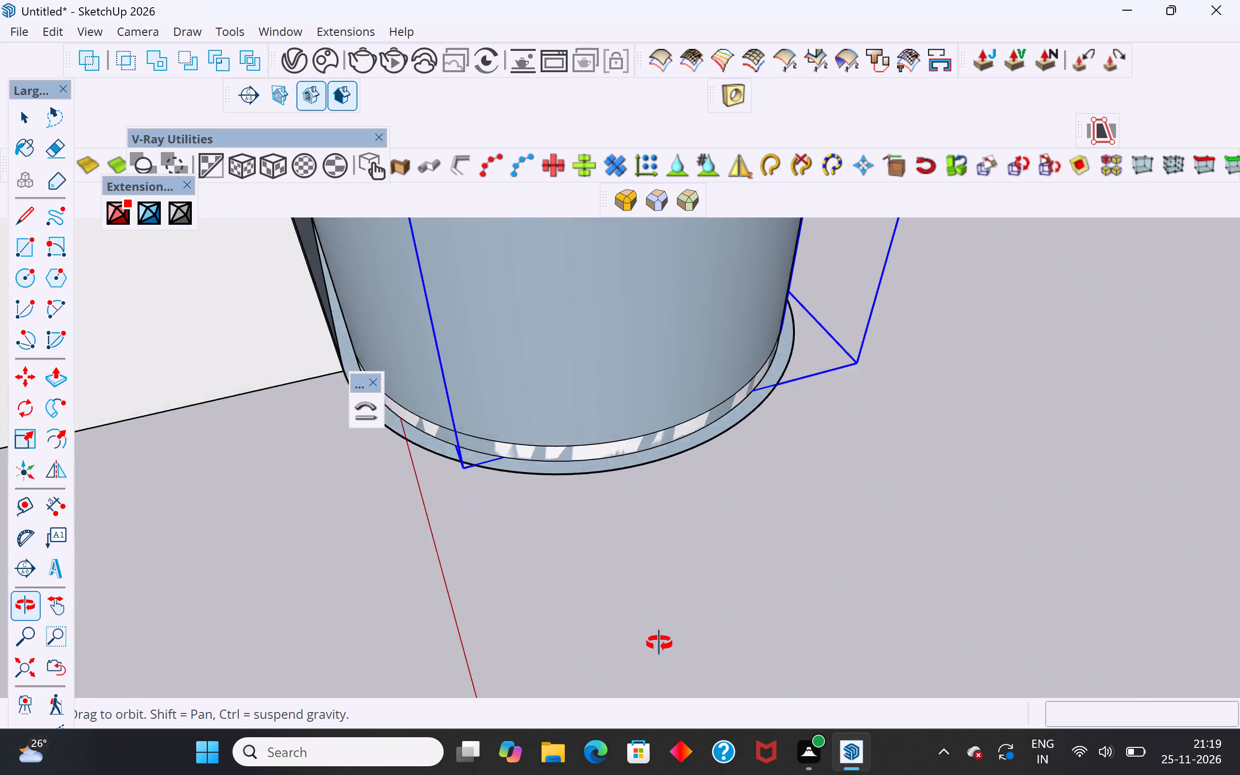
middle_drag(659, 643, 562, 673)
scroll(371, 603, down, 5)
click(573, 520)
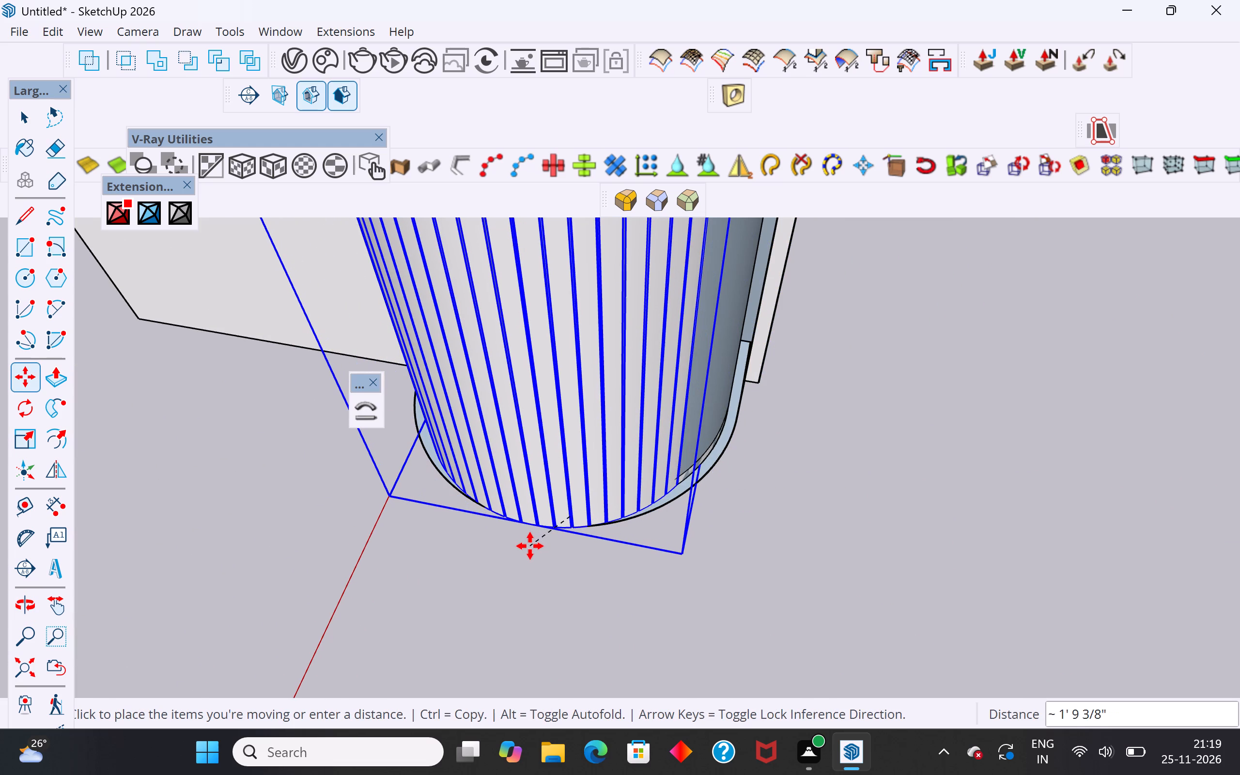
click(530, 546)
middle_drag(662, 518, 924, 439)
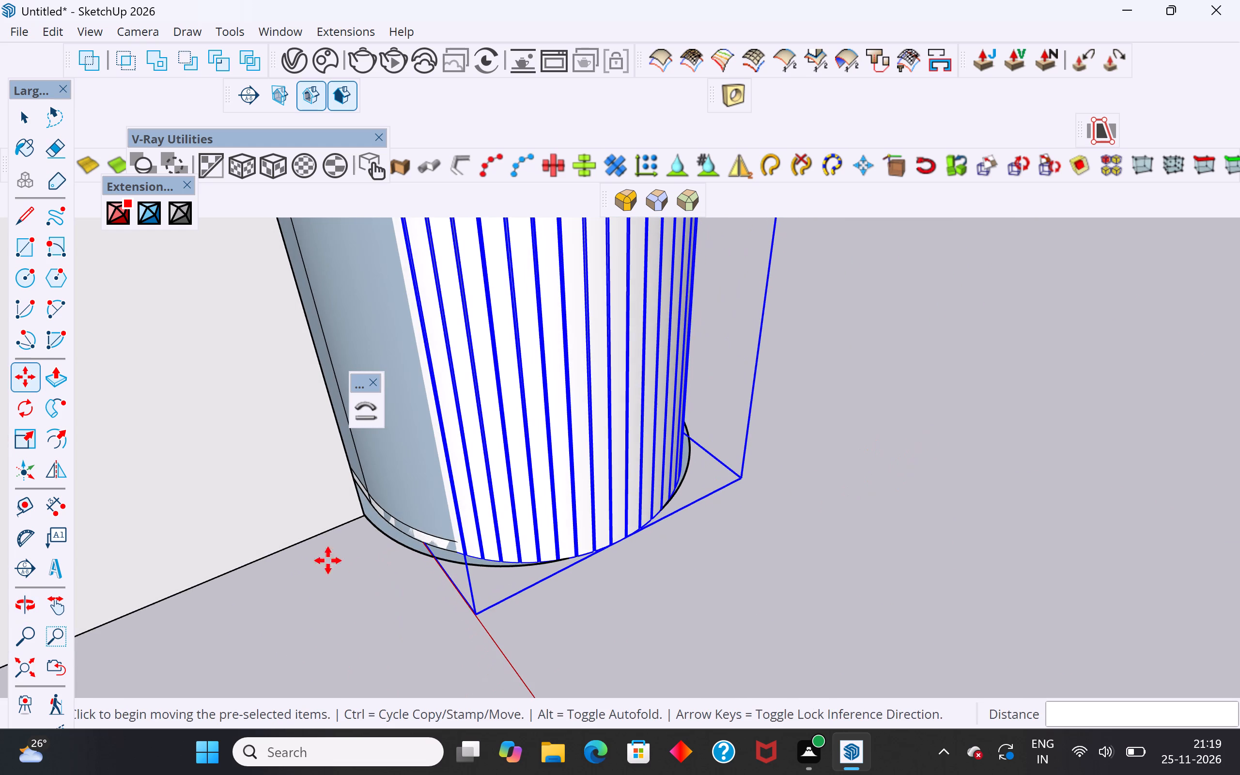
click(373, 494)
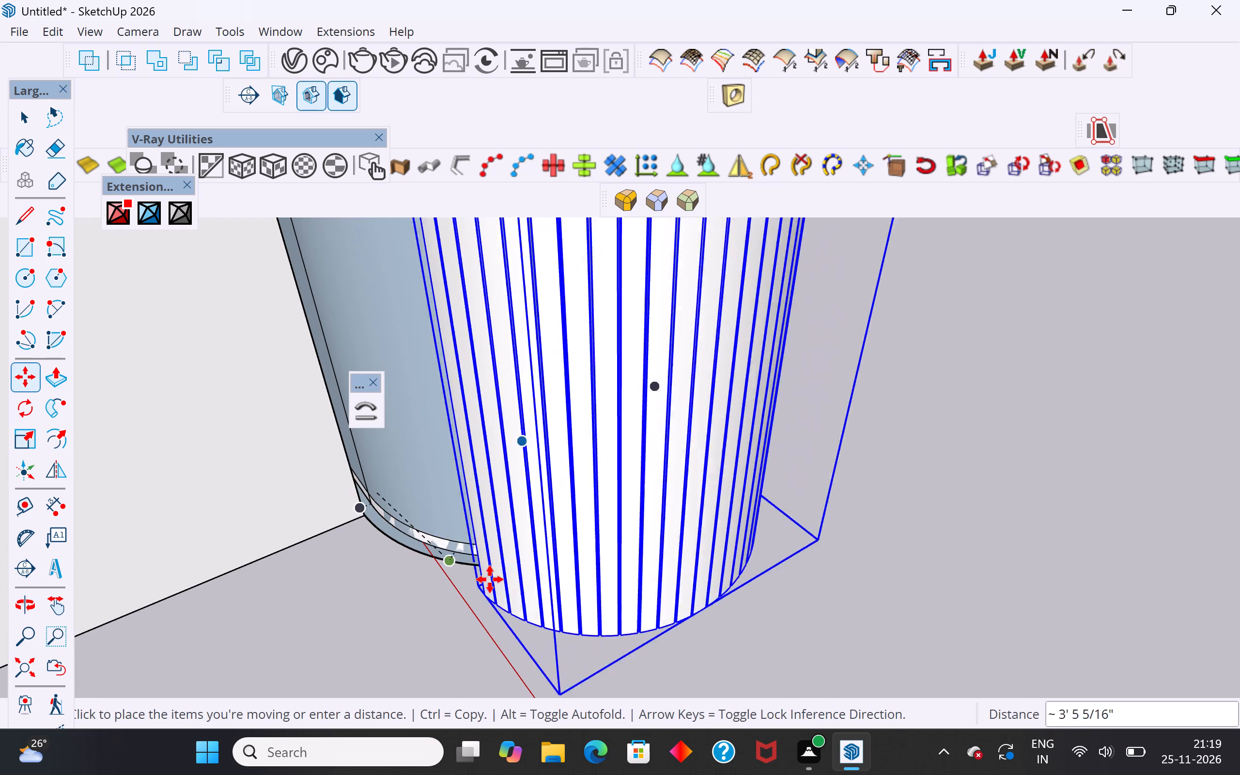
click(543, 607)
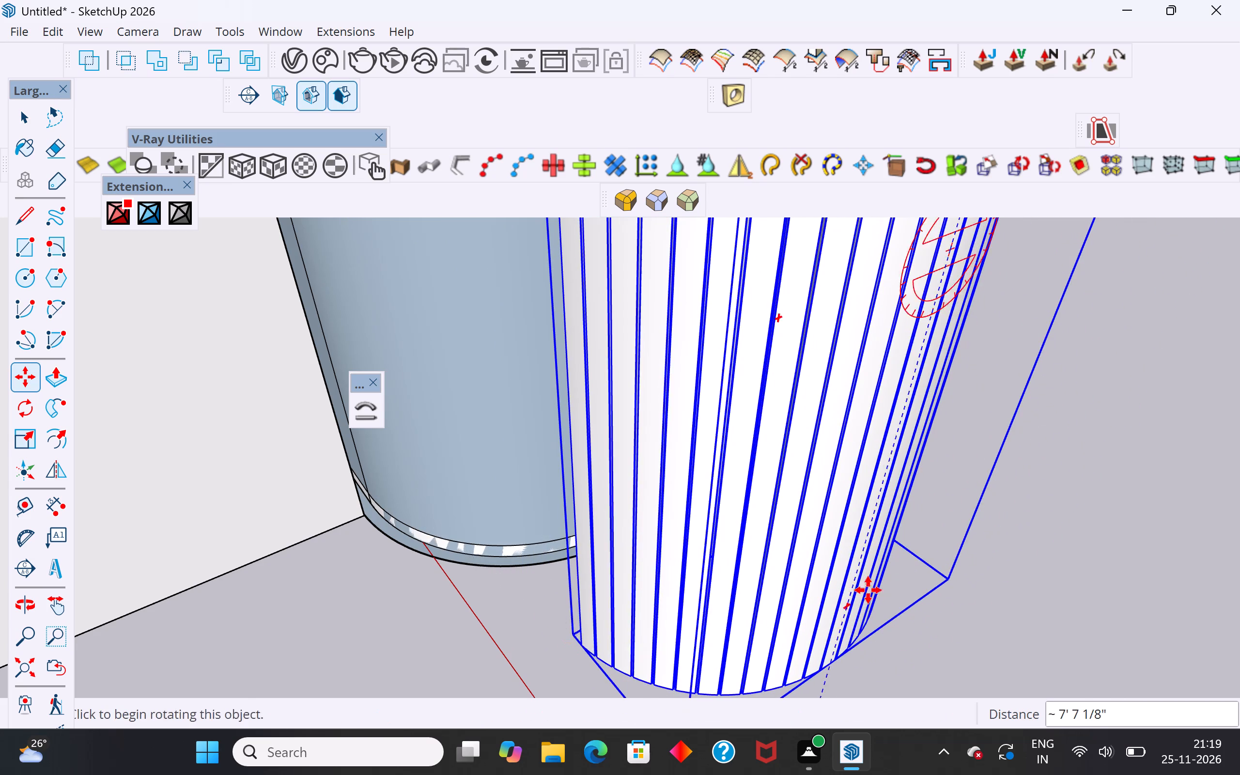
Move the bent strips about 8' 10" so their bottom corner meets the wall base corner beside the arched window.
middle_drag(855, 585, 236, 533)
click(476, 565)
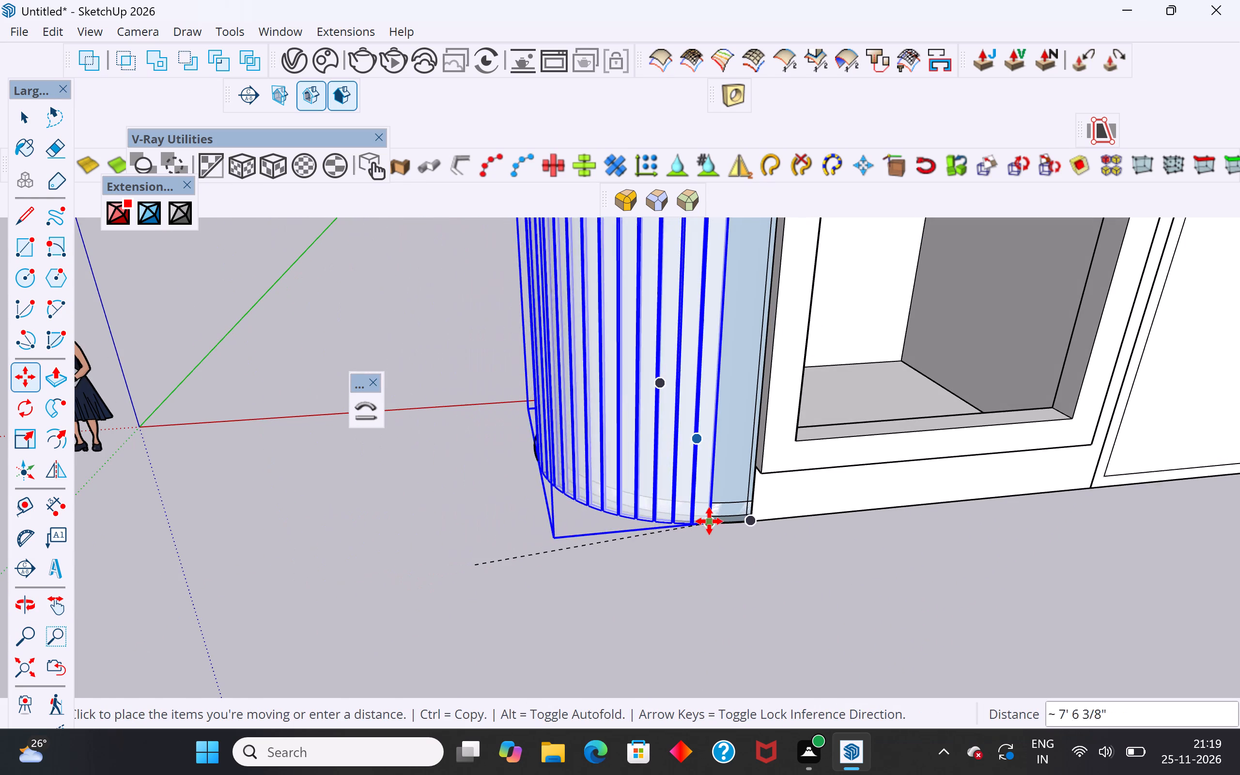
click(747, 515)
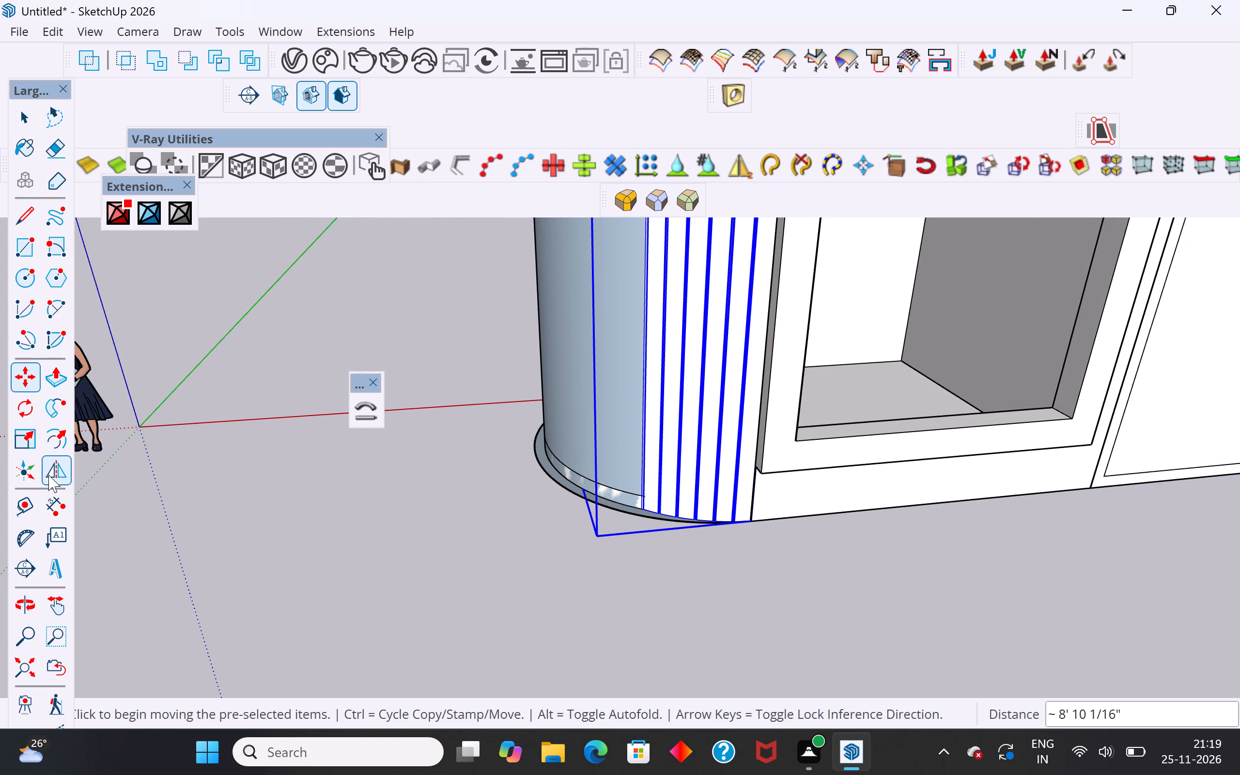
Rotate the bent strips 15° counterclockwise in the ground plane about their bottom corner beside the arched window.
click(30, 403)
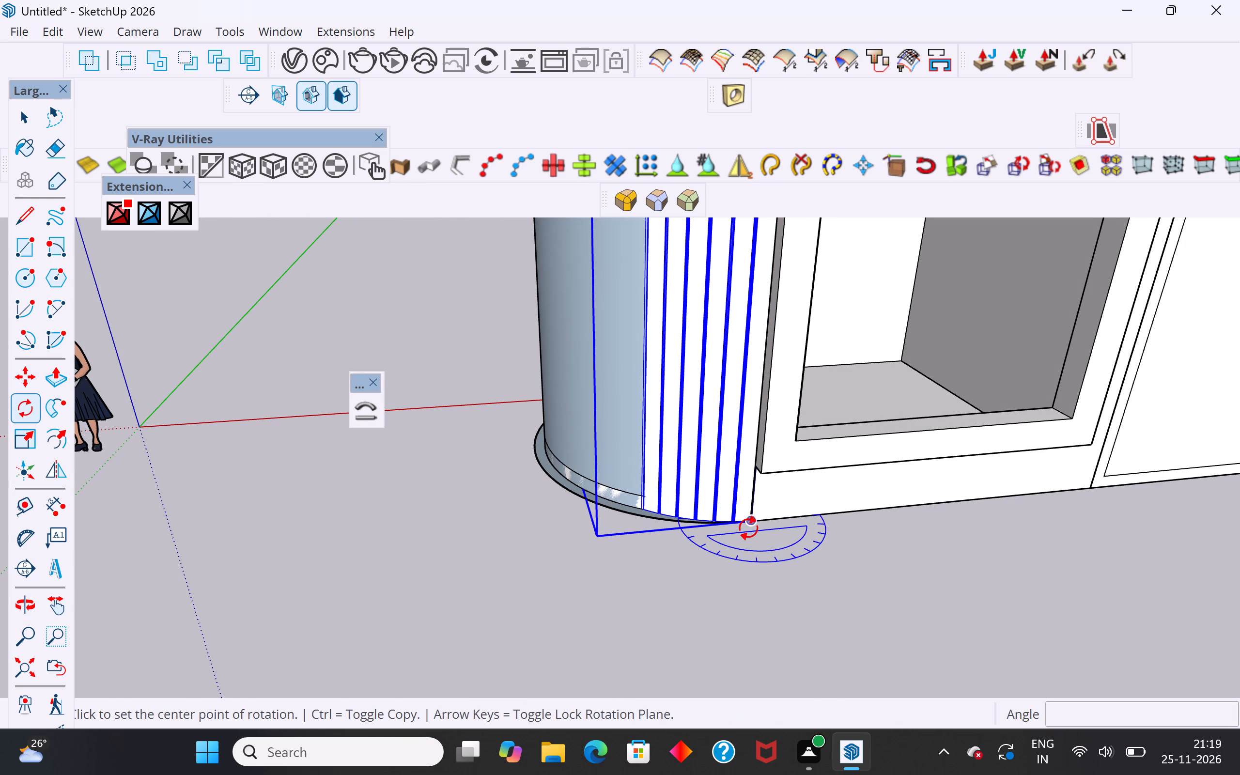
click(748, 527)
click(590, 546)
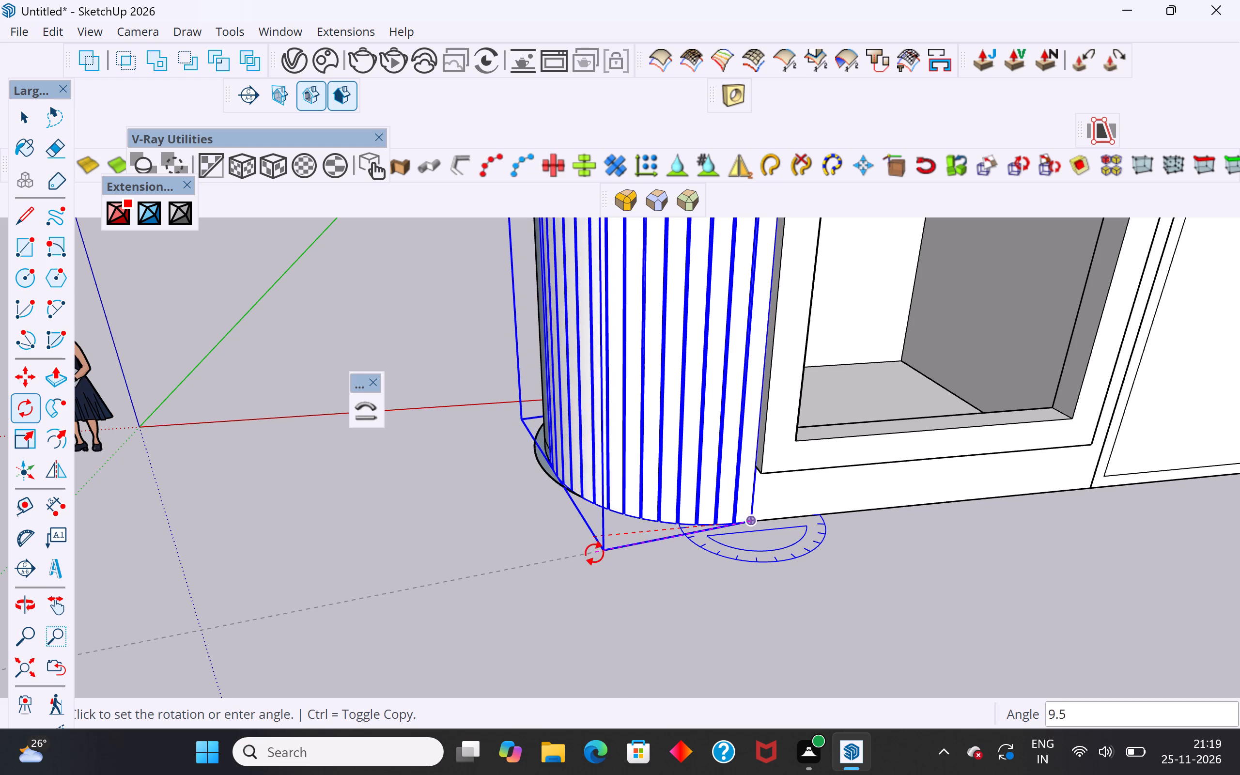
click(600, 556)
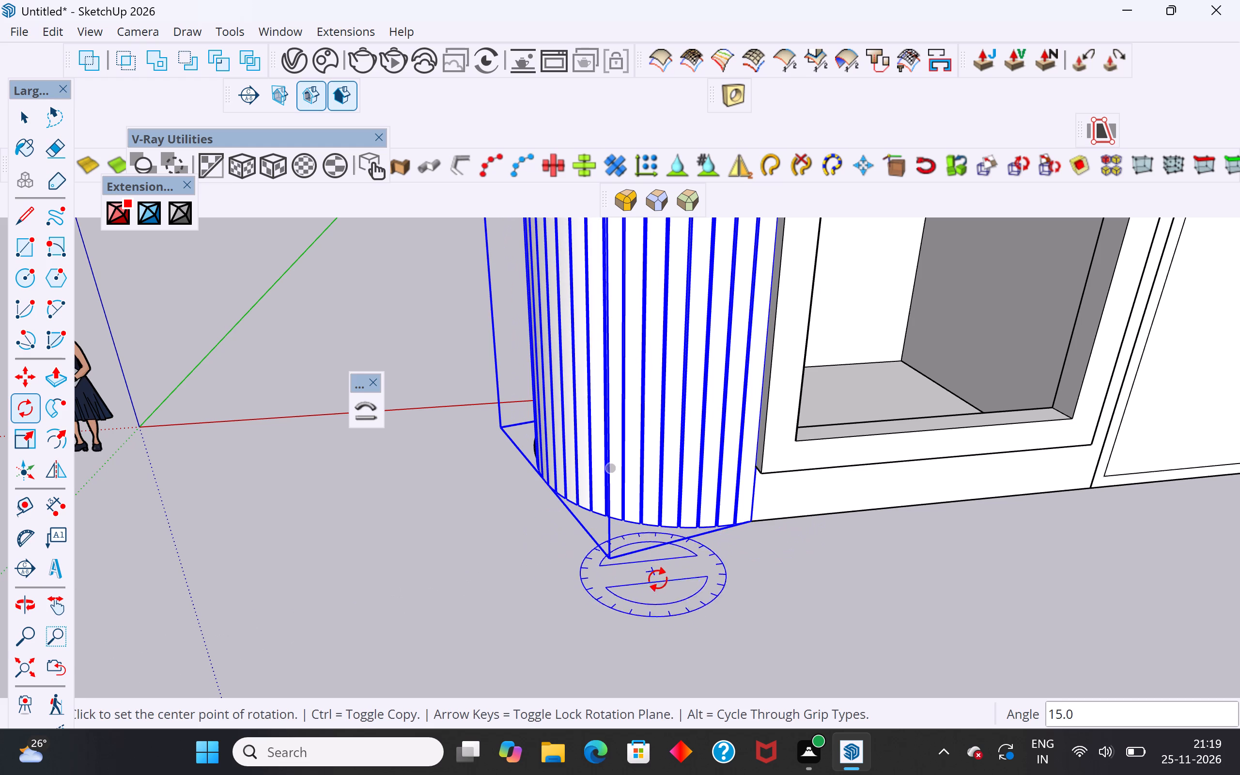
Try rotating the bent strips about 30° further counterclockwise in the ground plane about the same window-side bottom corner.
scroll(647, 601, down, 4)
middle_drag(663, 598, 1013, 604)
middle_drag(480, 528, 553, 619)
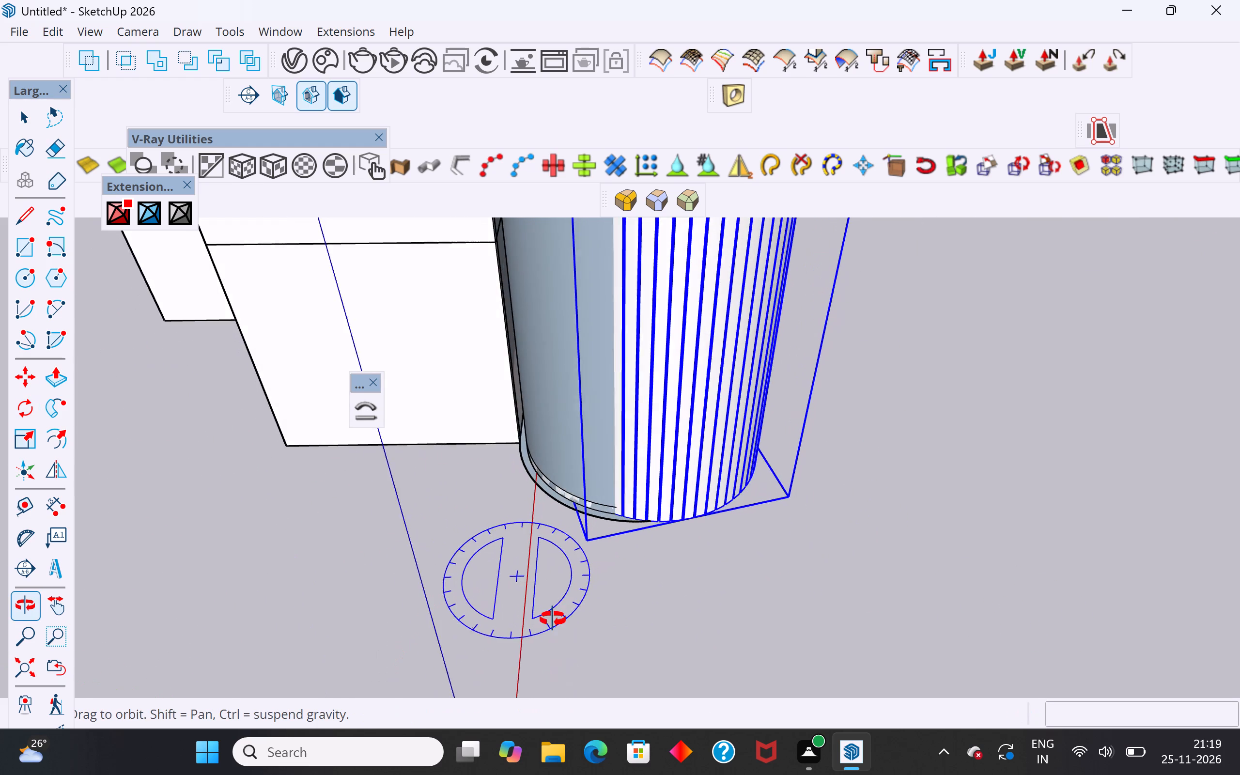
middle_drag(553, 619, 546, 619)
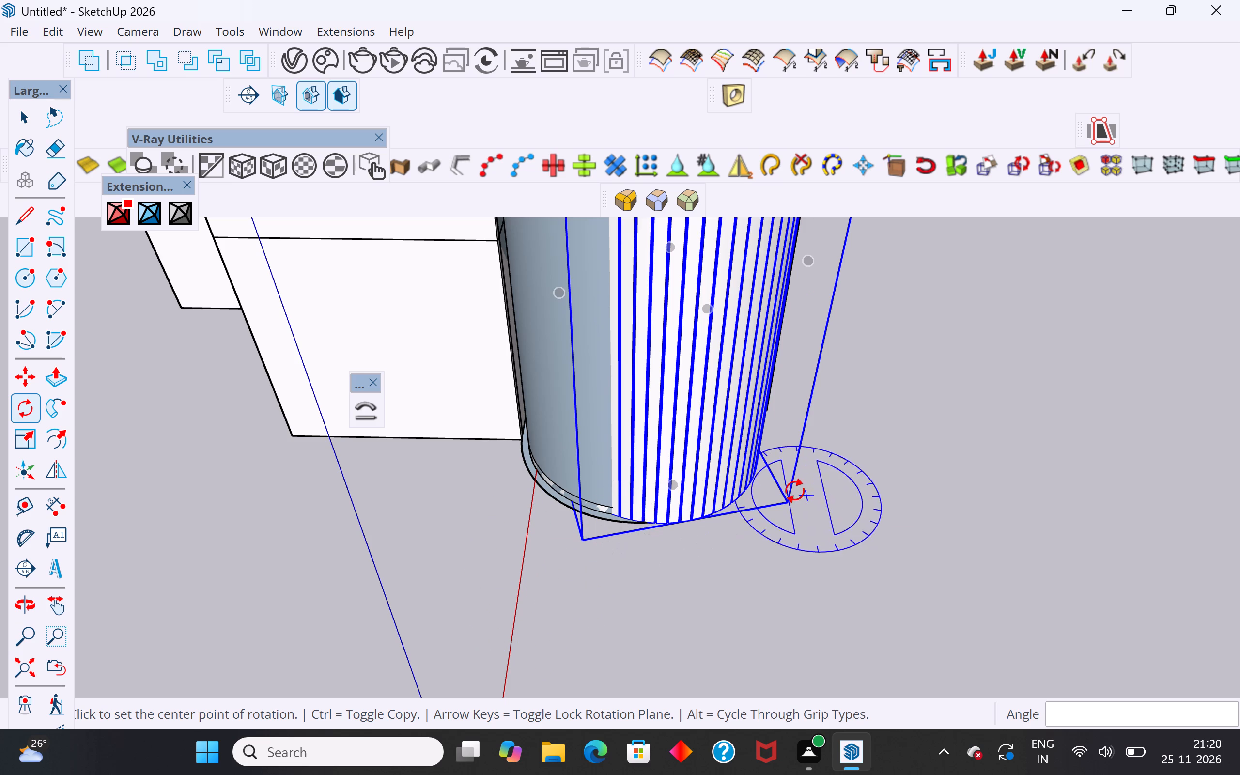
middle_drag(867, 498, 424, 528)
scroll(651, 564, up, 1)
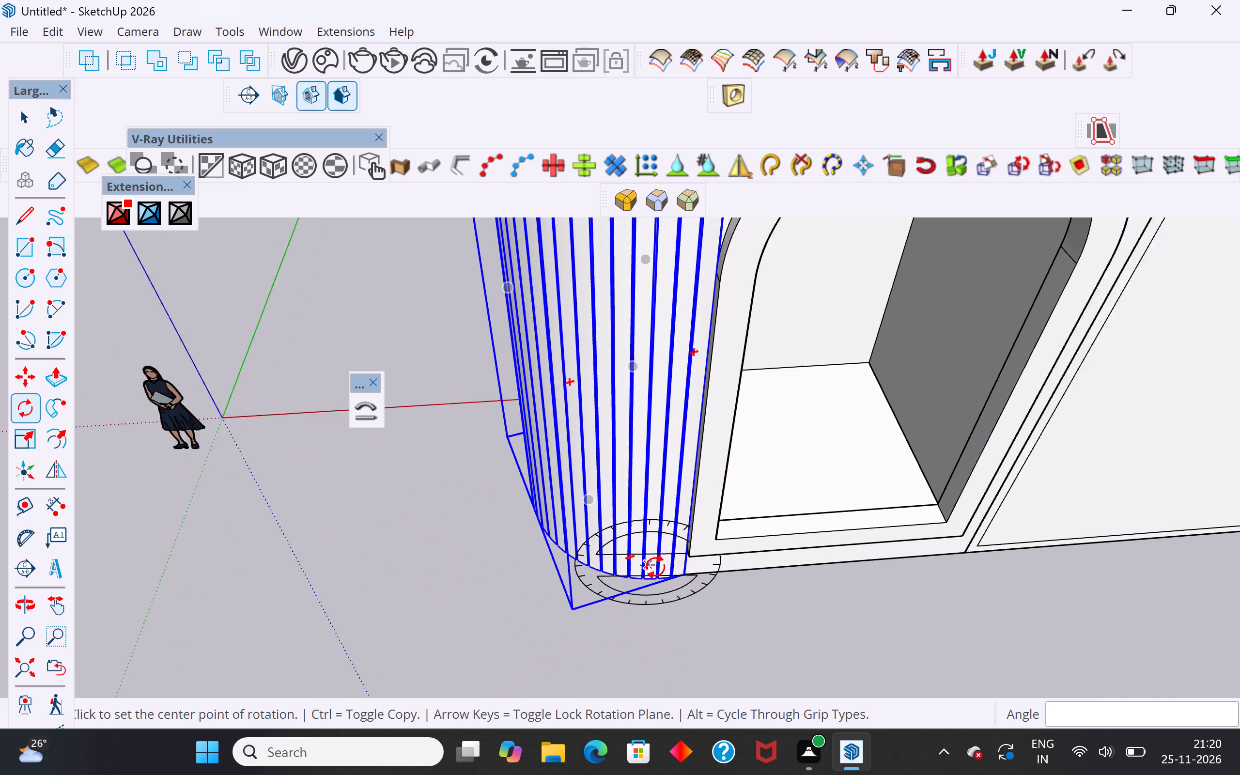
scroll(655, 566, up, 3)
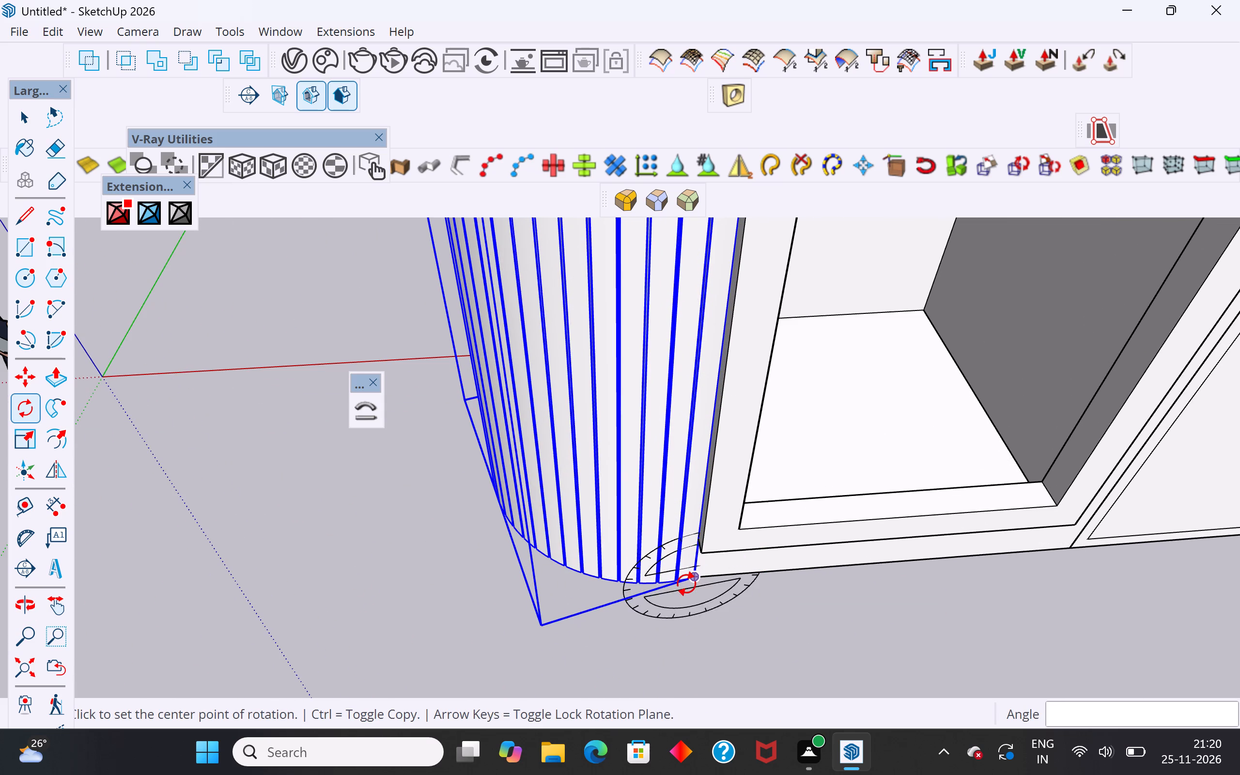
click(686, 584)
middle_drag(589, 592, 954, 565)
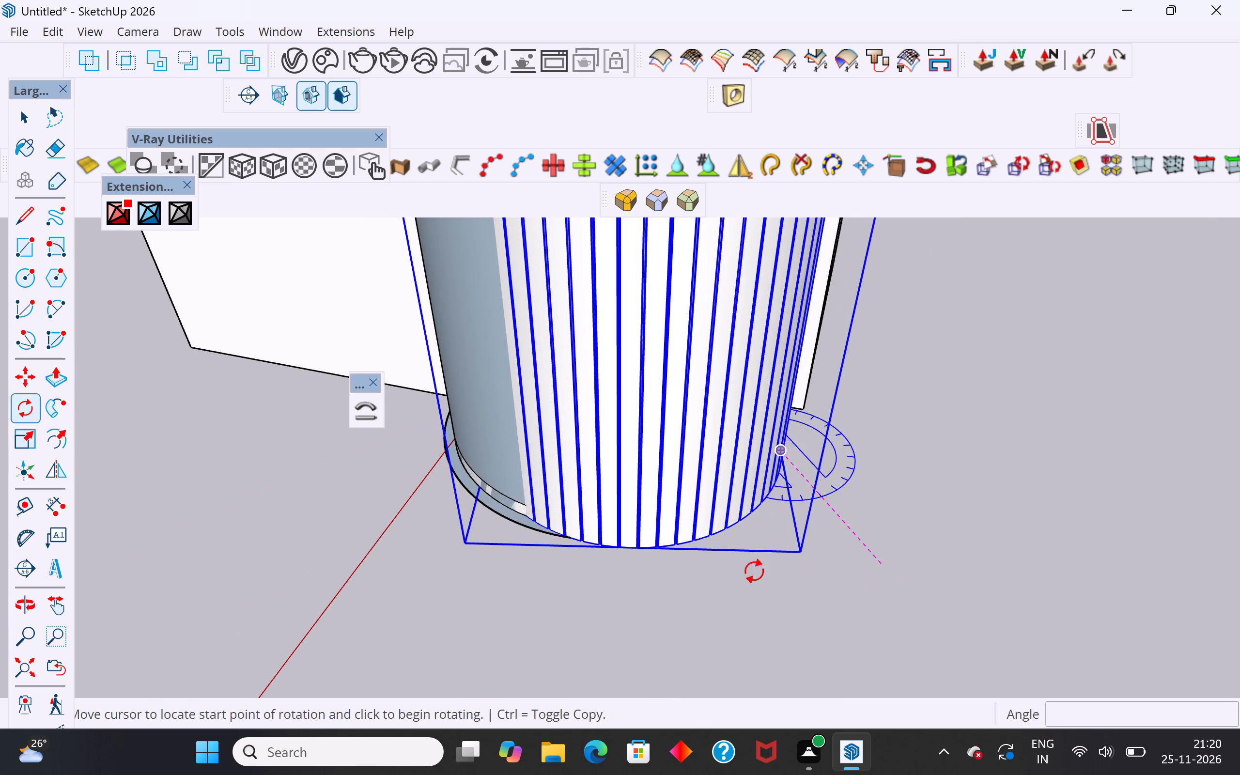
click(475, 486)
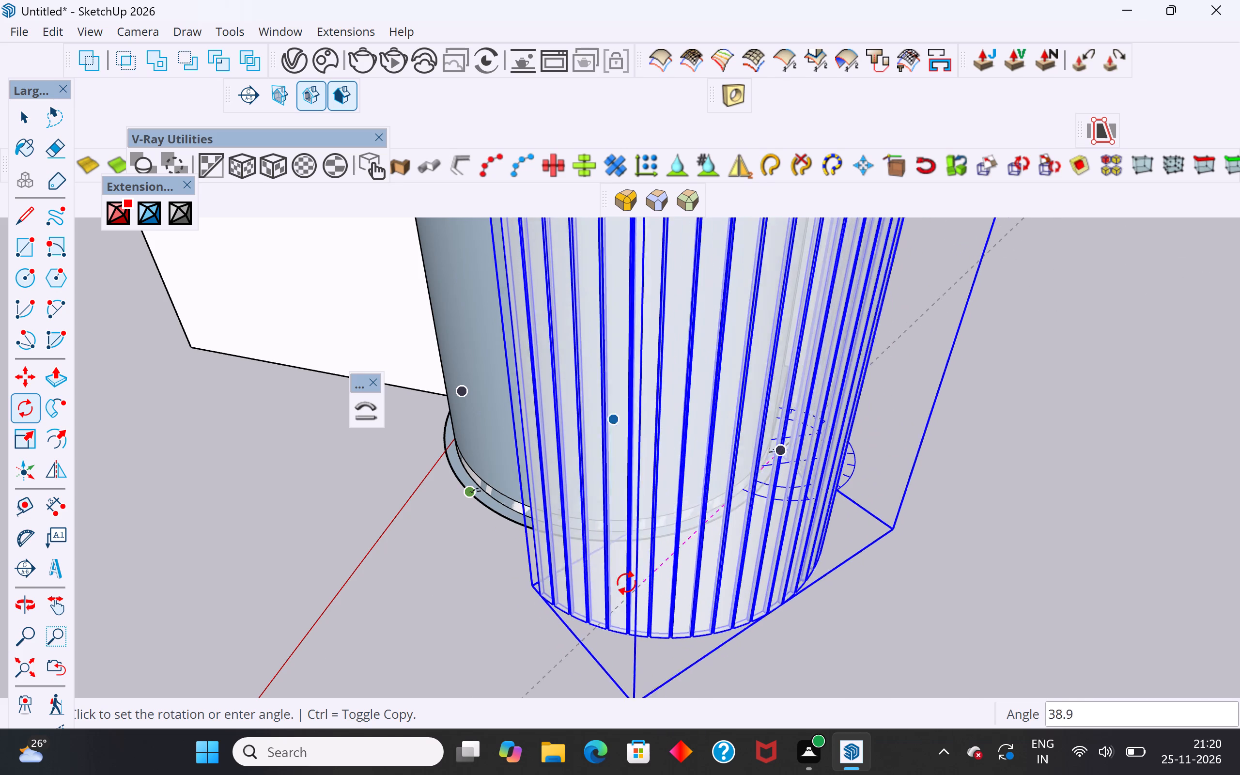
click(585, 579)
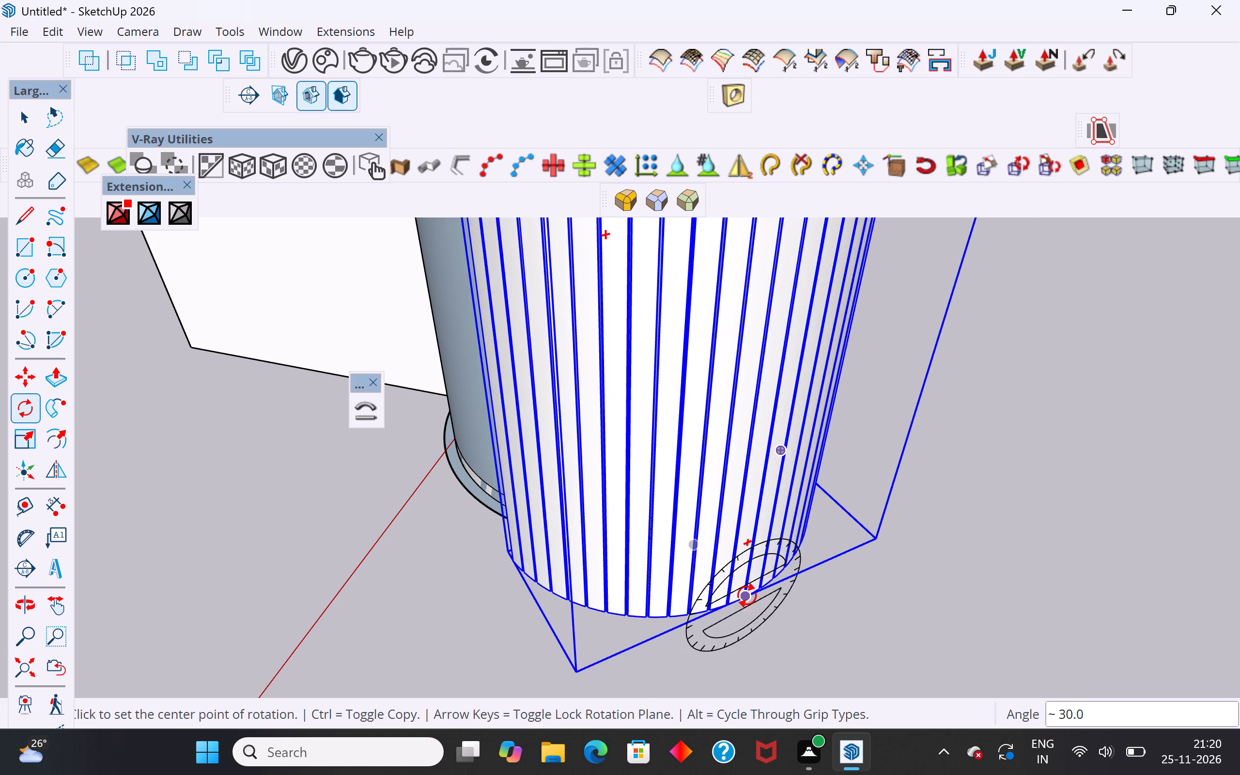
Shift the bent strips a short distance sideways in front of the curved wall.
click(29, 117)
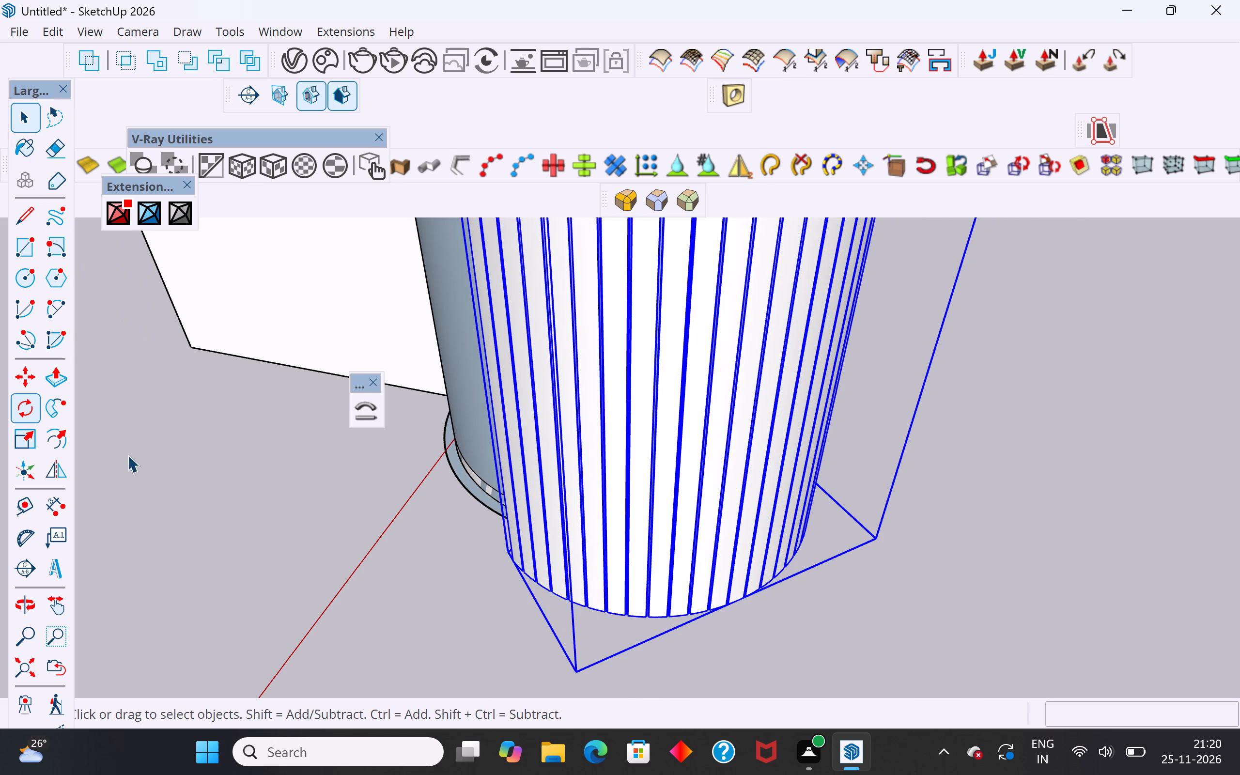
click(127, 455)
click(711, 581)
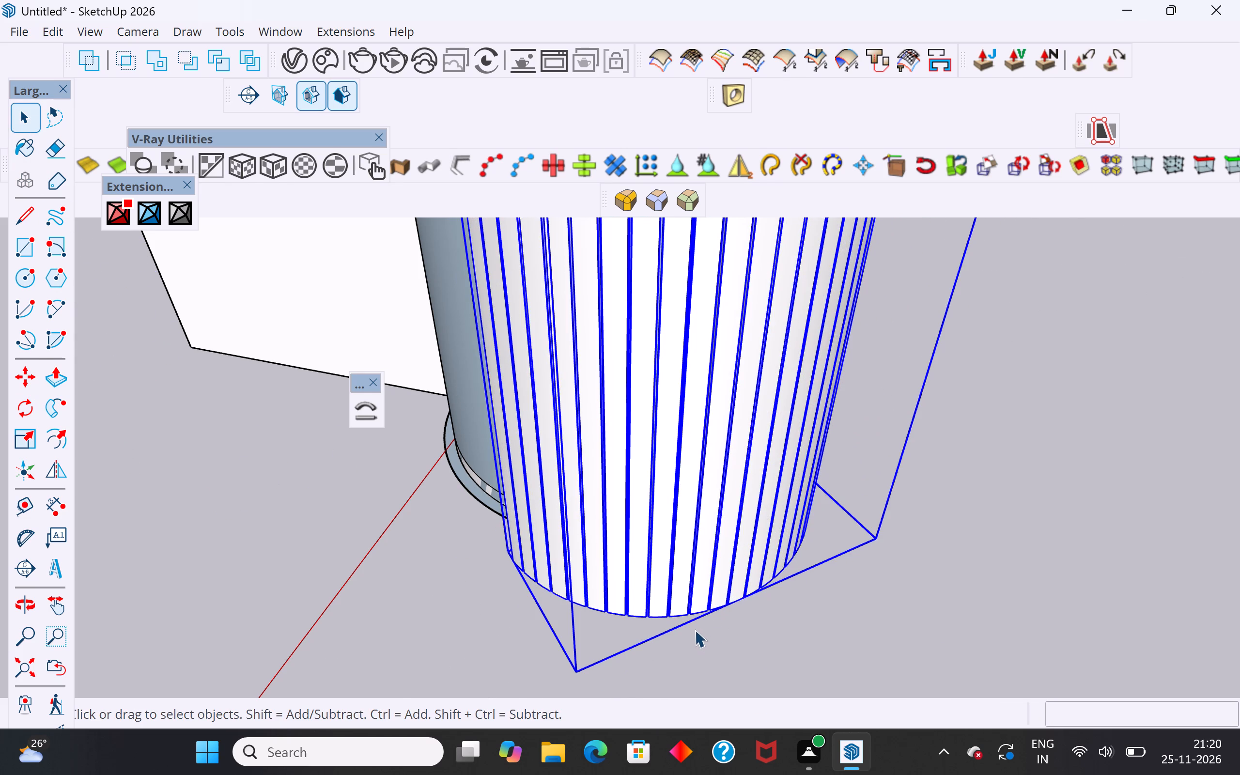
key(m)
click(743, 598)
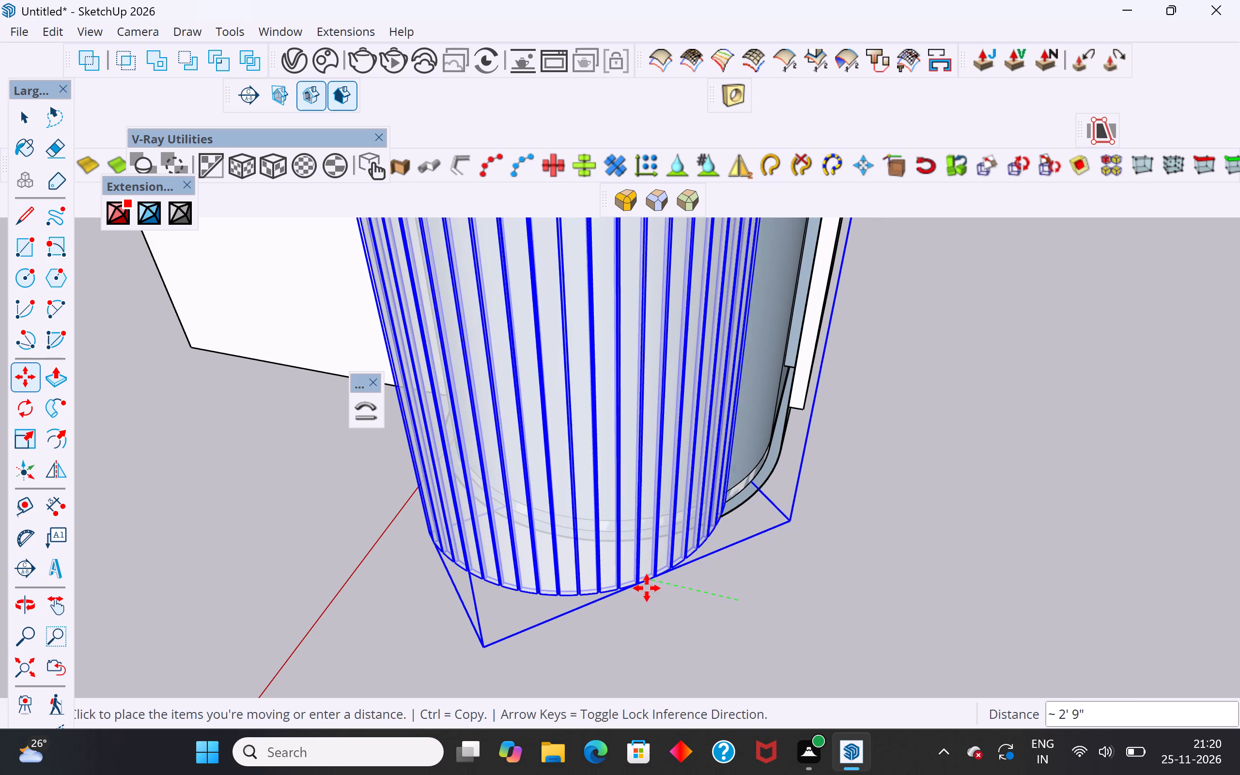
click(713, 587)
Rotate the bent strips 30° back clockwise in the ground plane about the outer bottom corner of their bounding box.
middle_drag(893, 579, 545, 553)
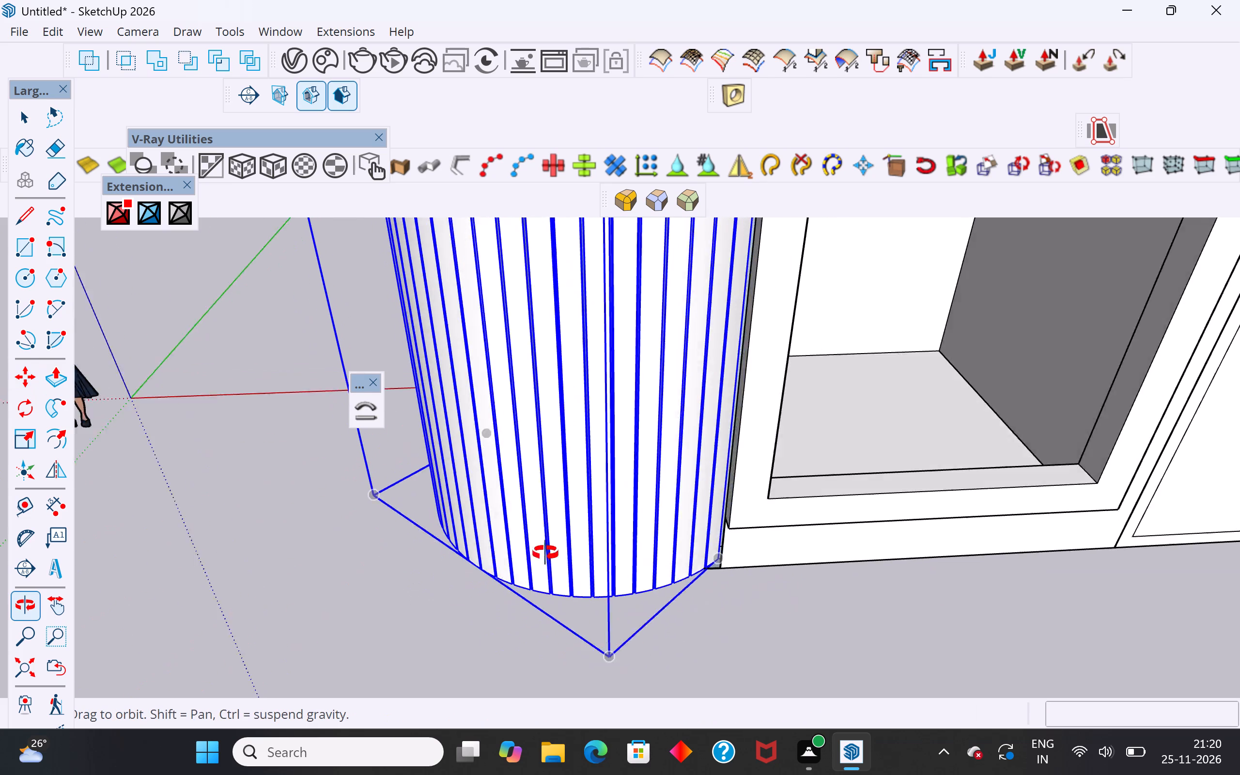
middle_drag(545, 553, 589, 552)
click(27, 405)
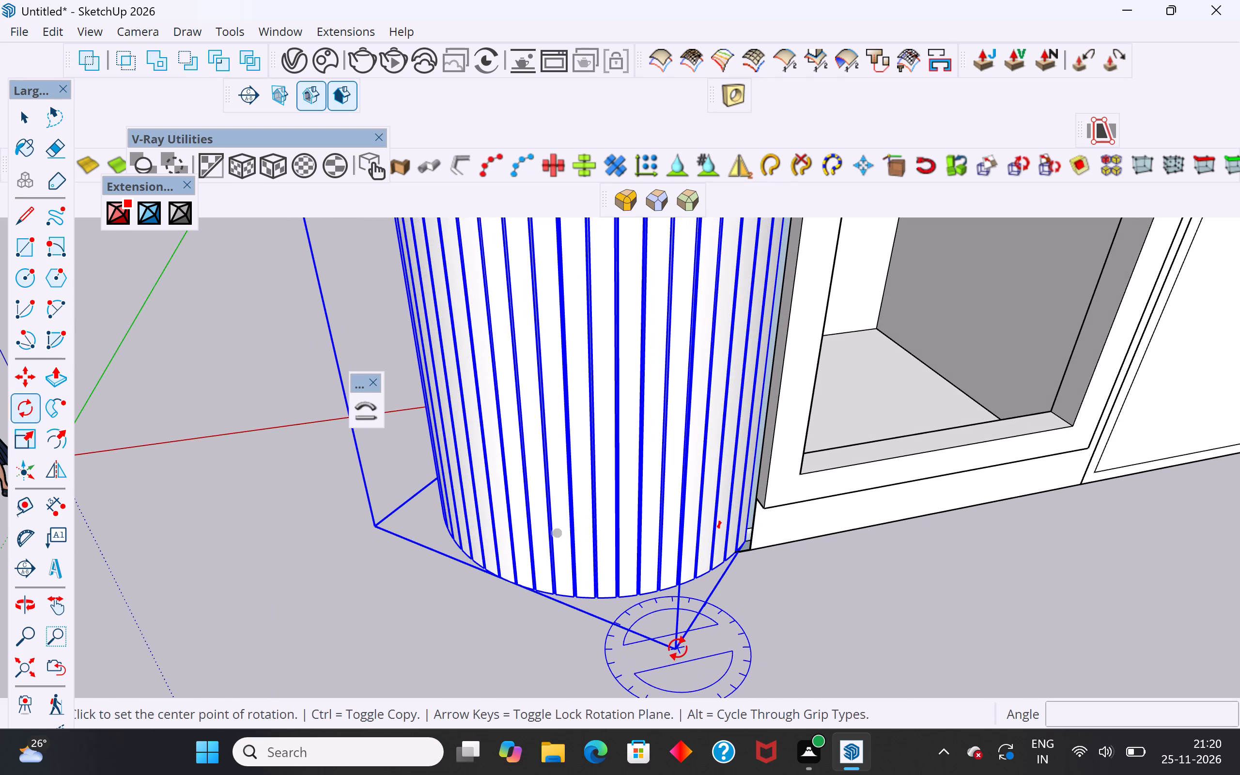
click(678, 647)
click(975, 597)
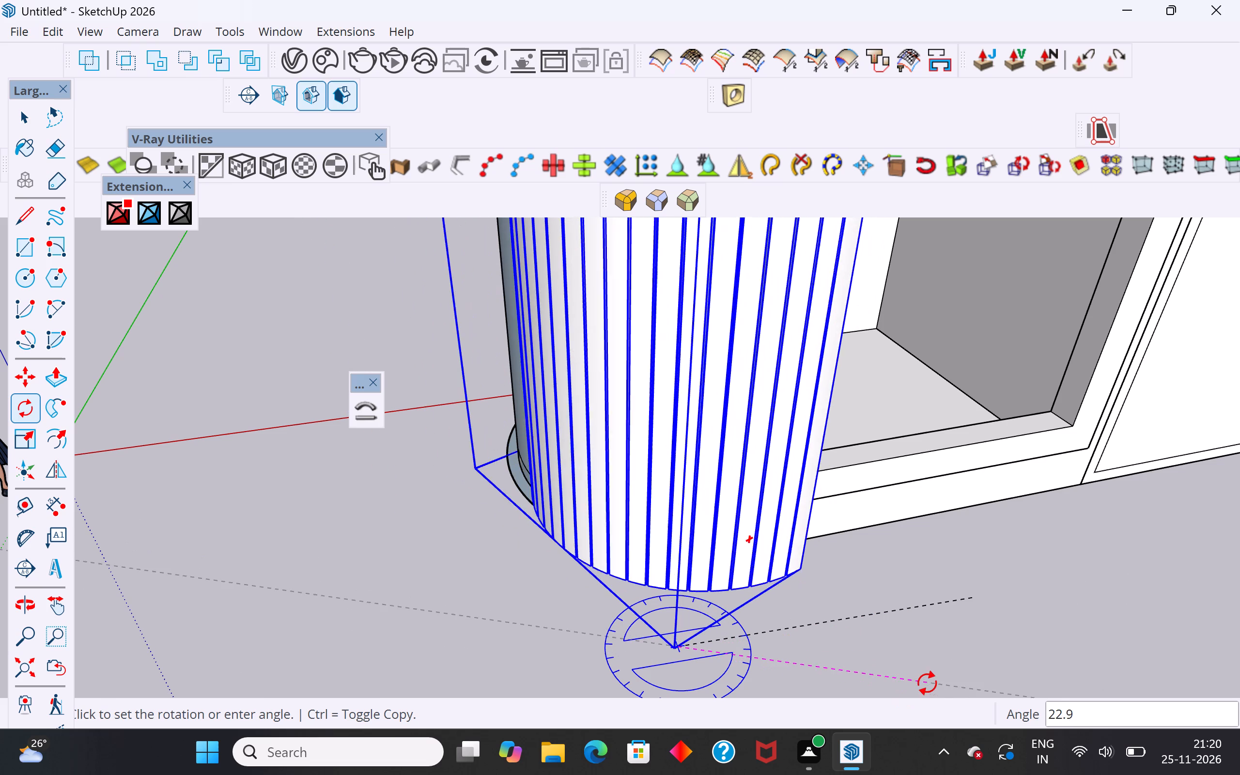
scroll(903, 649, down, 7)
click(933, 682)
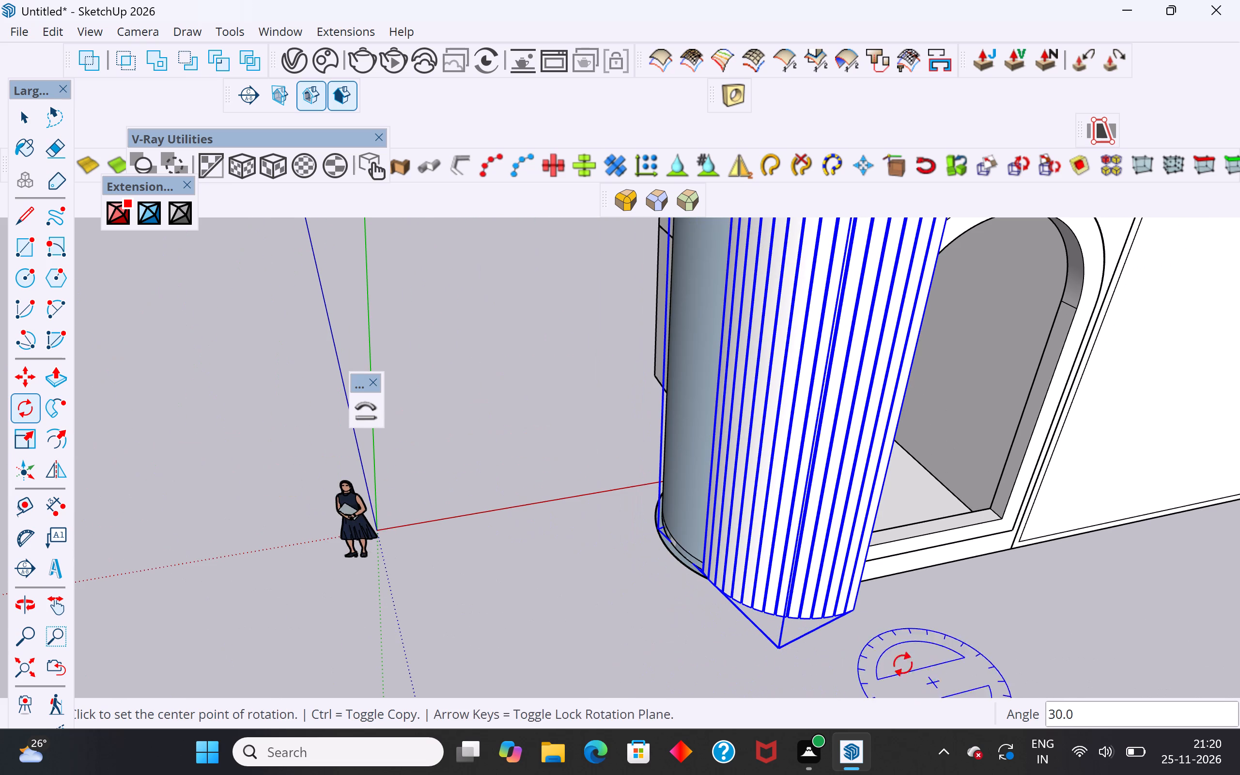
Move the bent strips by their bottom corner about 2' 4" onto the wall base corner beside the arched window.
click(16, 125)
click(144, 375)
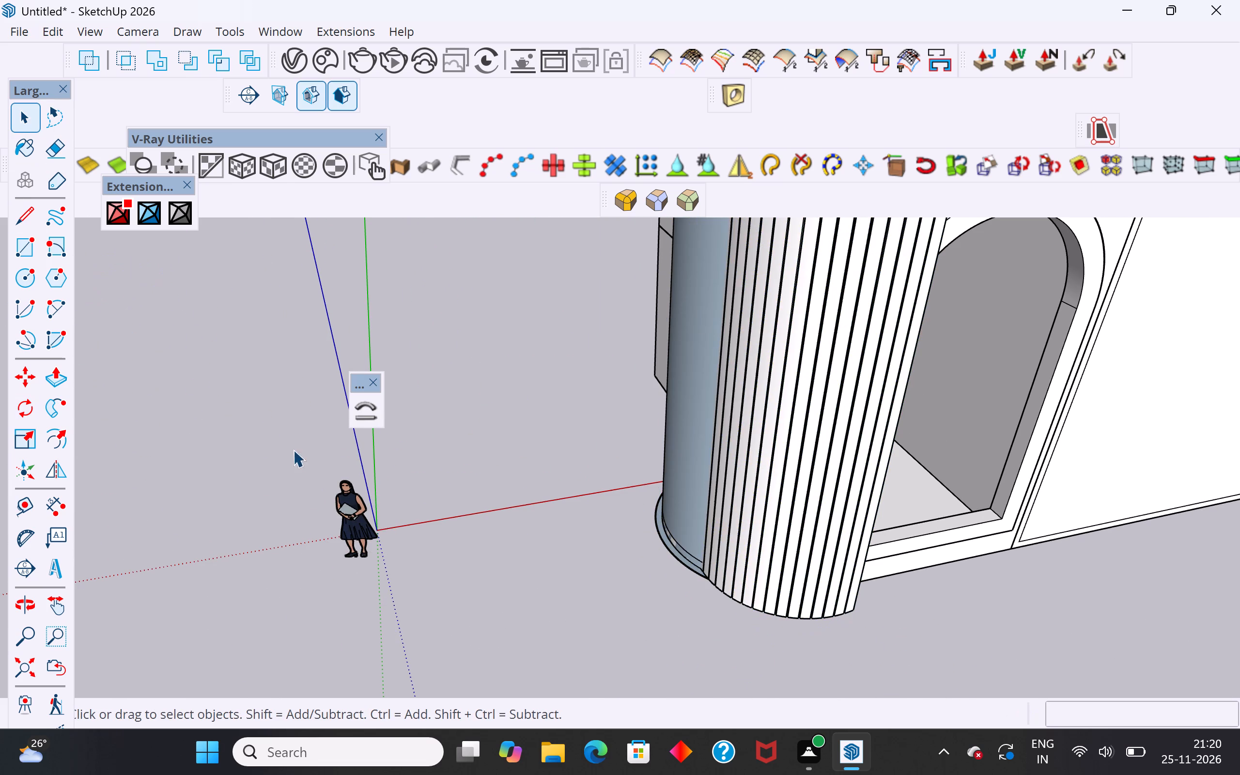
click(728, 542)
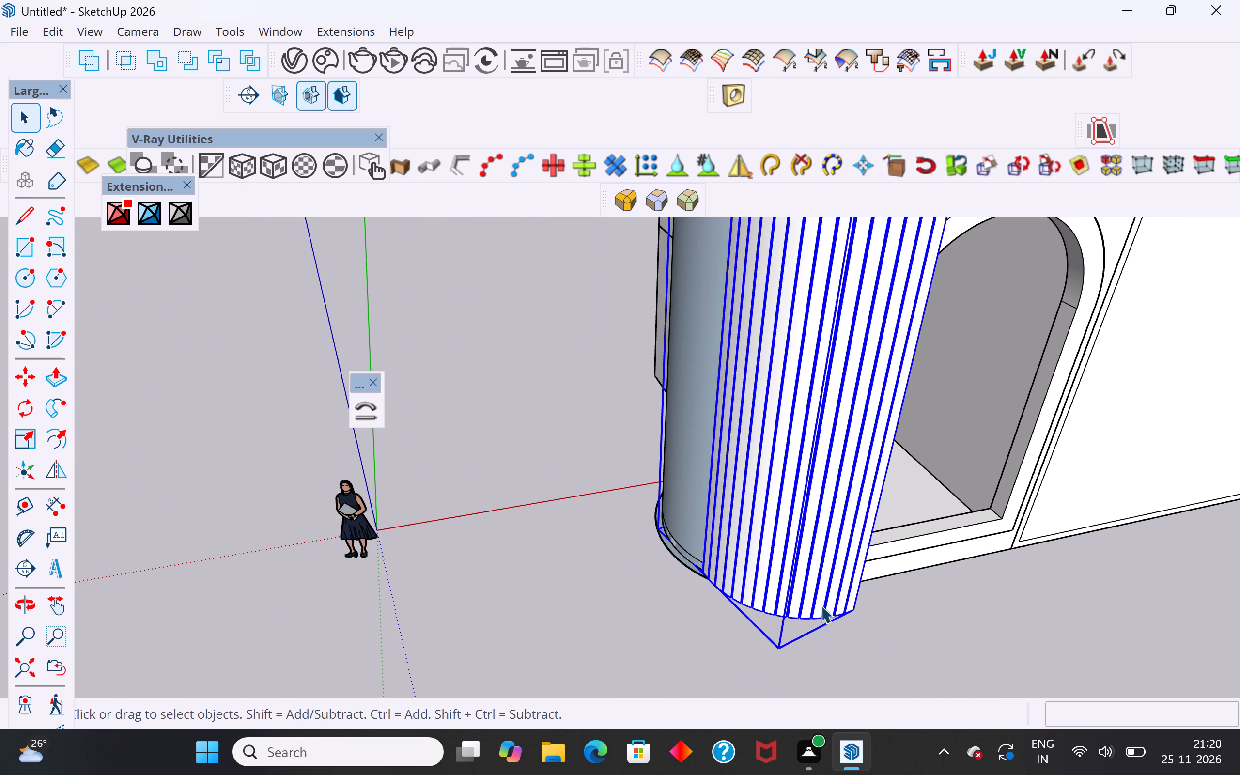
key(m)
click(857, 608)
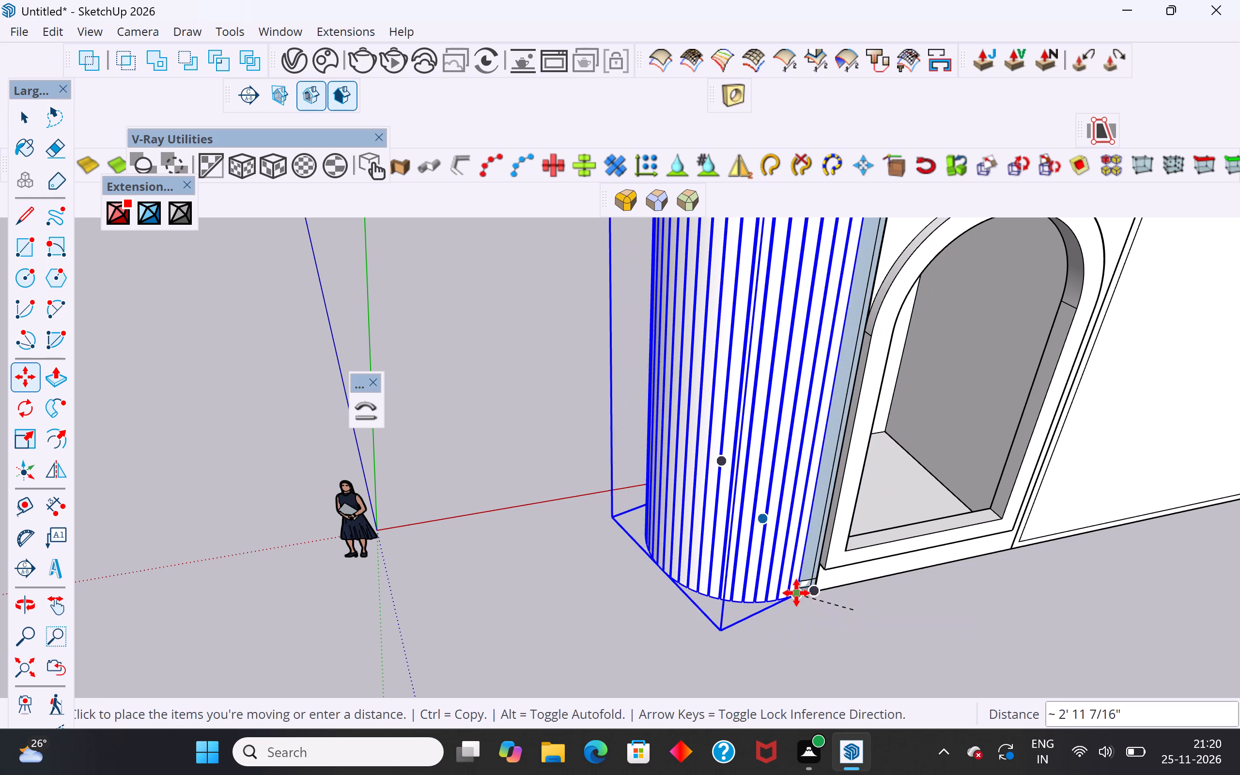
click(815, 587)
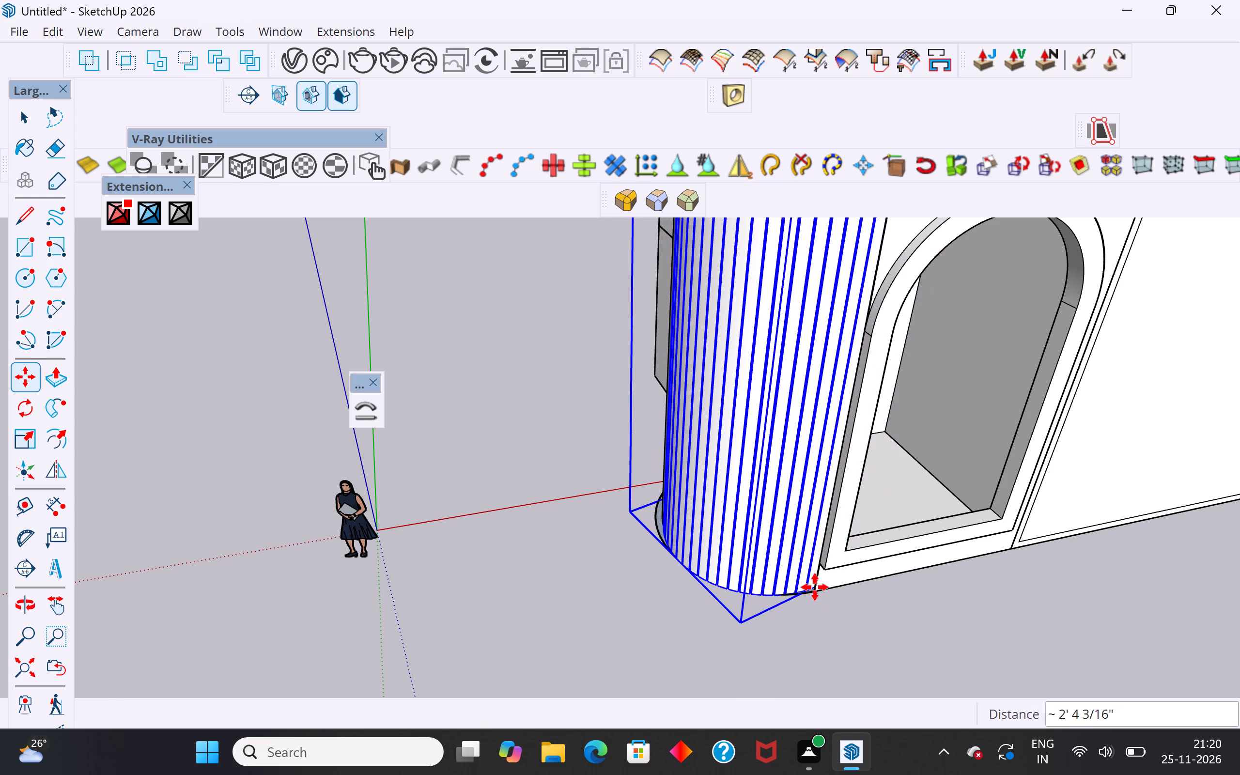
Examine from behind and above how the bent strips line up with the curved edge of the building's roof.
middle_drag(671, 634, 837, 644)
scroll(617, 615, down, 3)
middle_drag(622, 616, 951, 588)
middle_drag(654, 571, 744, 750)
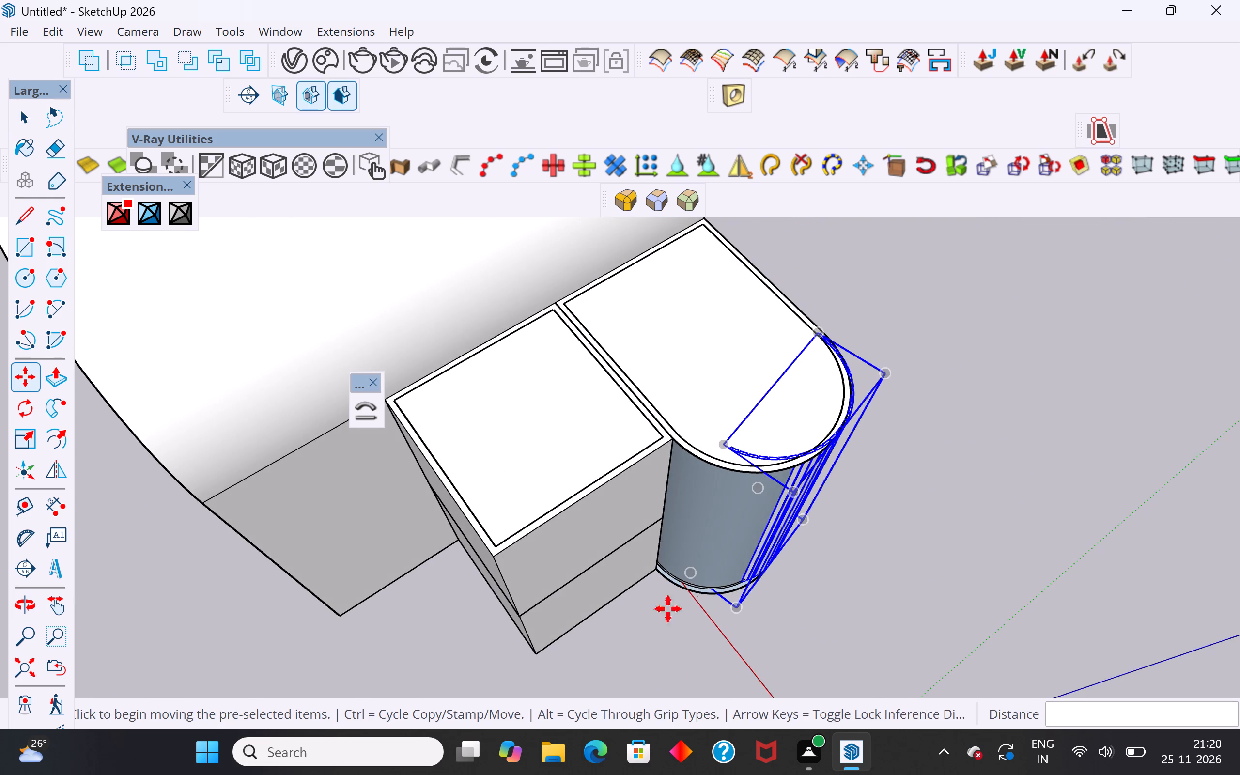
middle_drag(645, 624, 377, 709)
scroll(494, 658, down, 2)
middle_drag(616, 638, 552, 618)
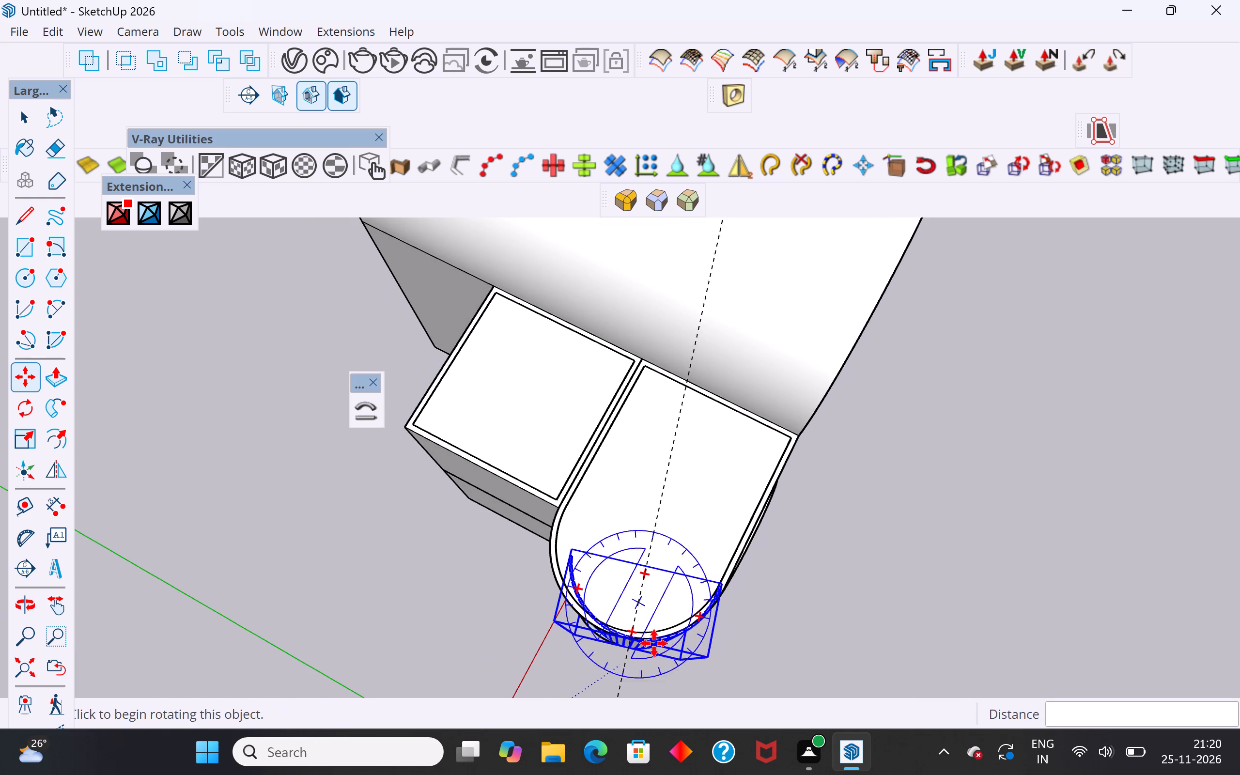
scroll(619, 646, up, 7)
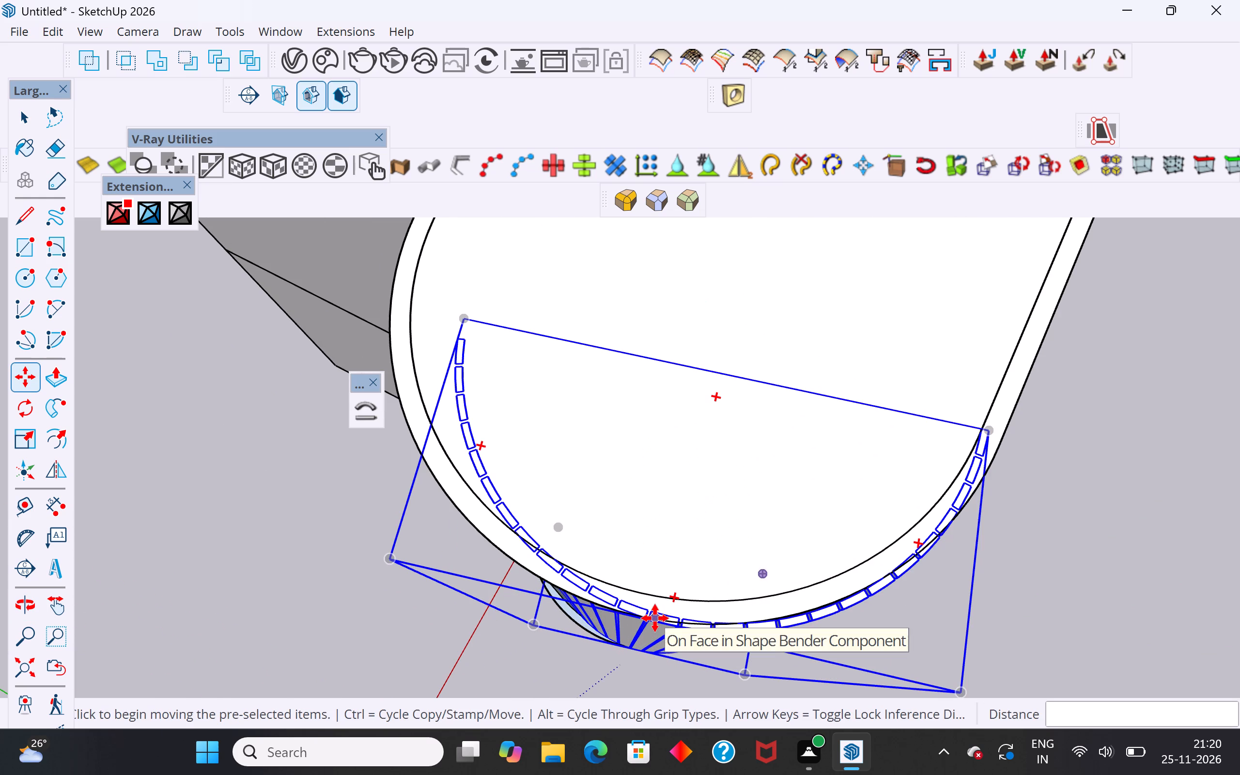
Move the bent strips about 11 3/8" back over the curved wall, toward the adjoining blocks.
click(655, 618)
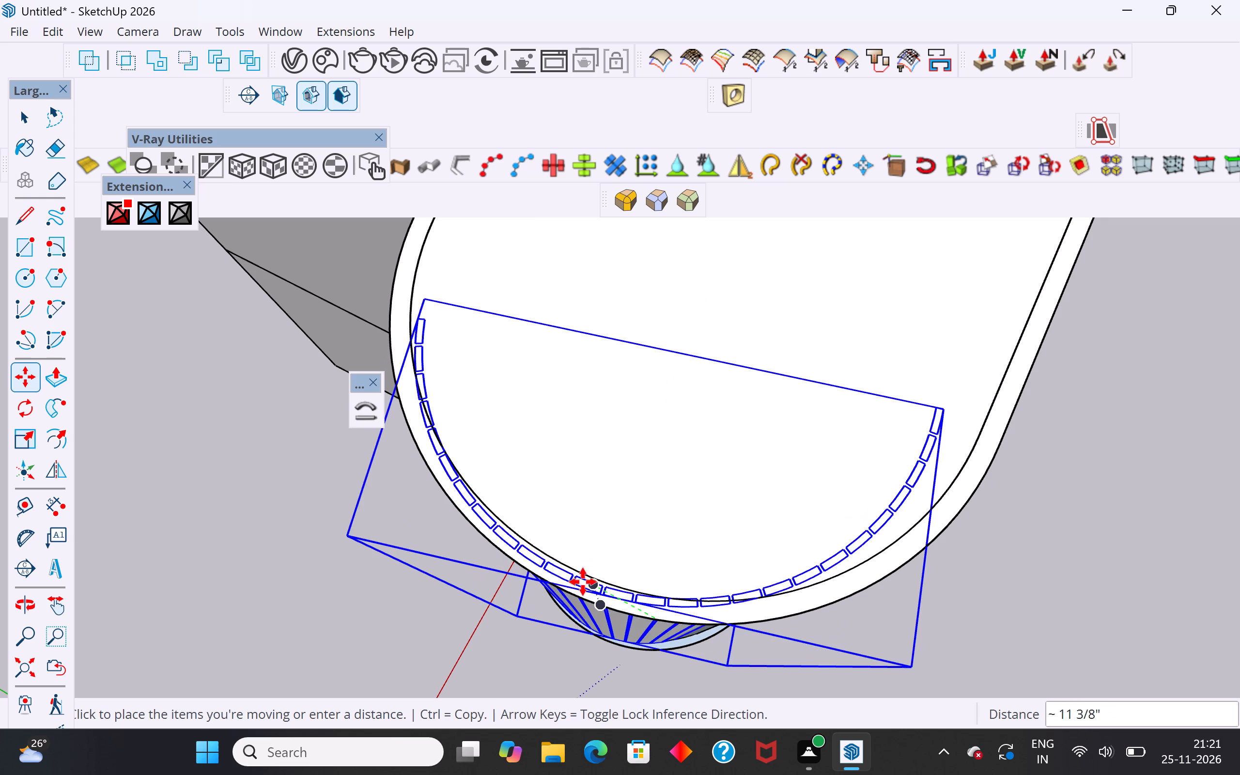
click(583, 582)
Rotate the bent strips 15° clockwise in the ground plane about a point at the front middle of their arc.
middle_drag(694, 575, 818, 614)
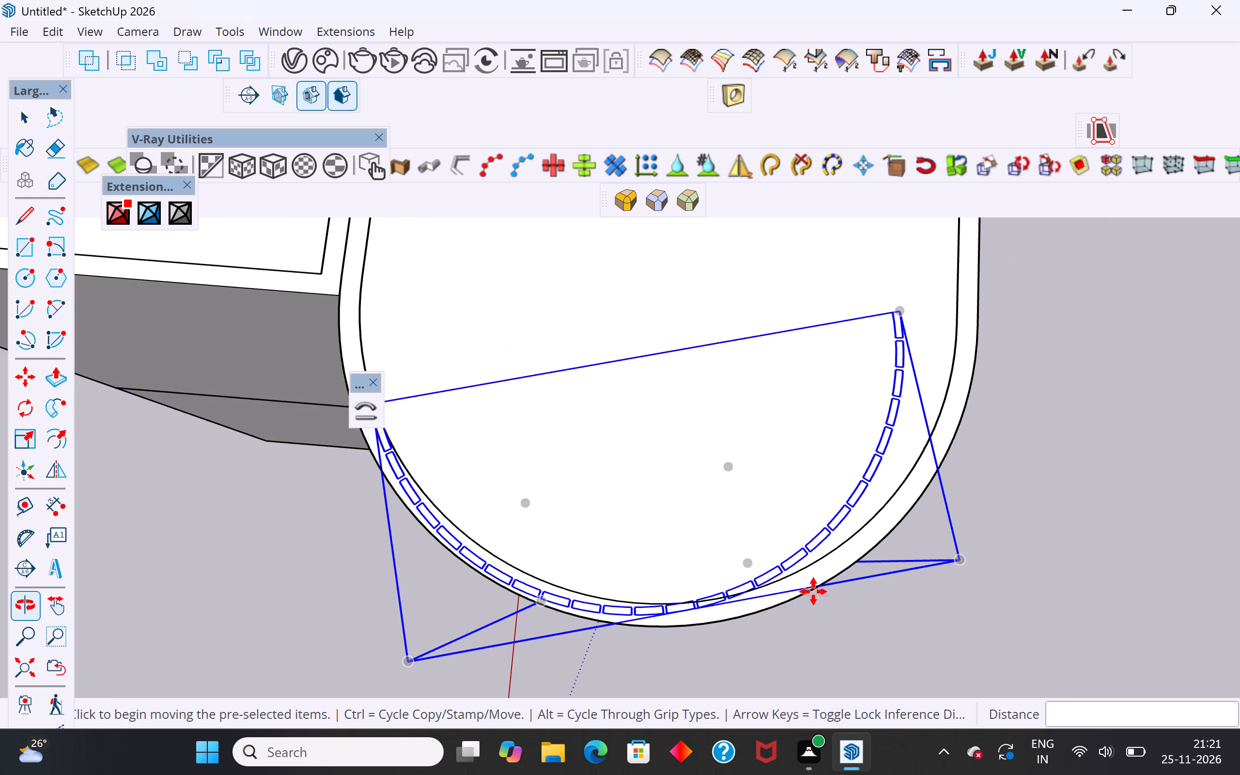
scroll(724, 542, down, 5)
middle_drag(833, 524, 815, 545)
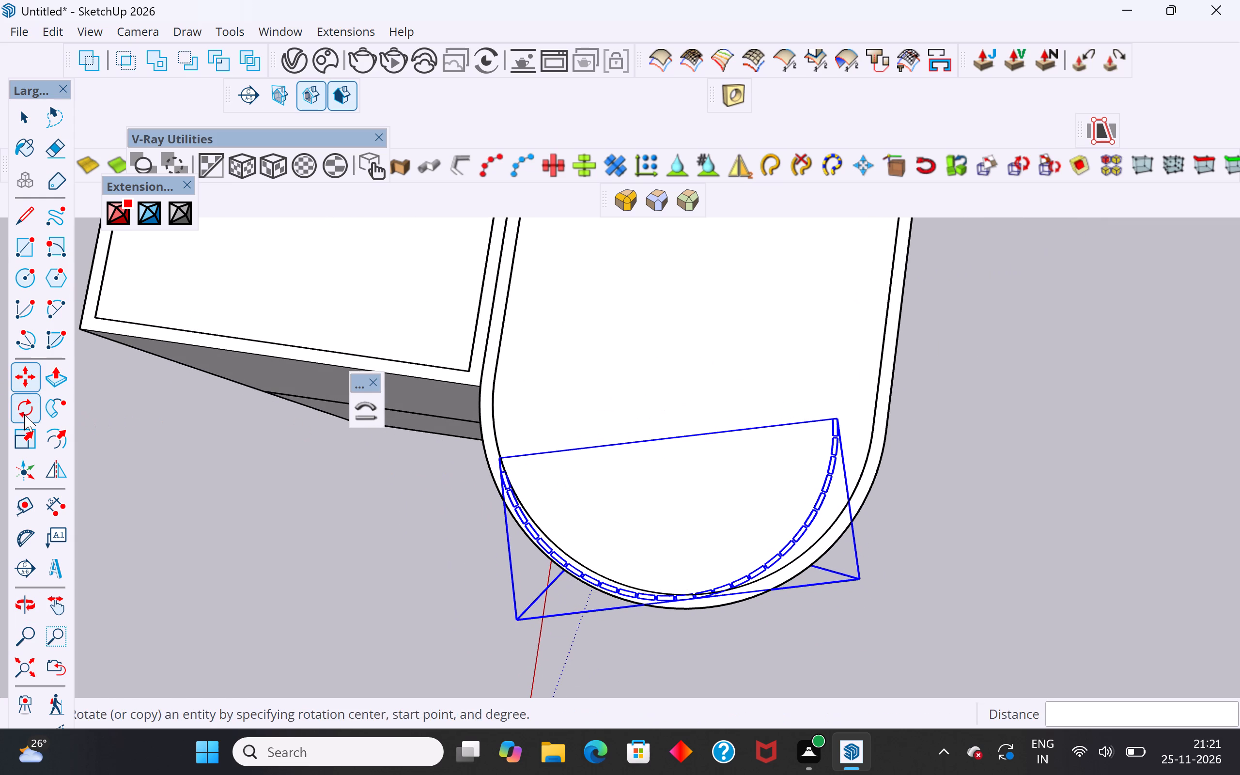
click(24, 414)
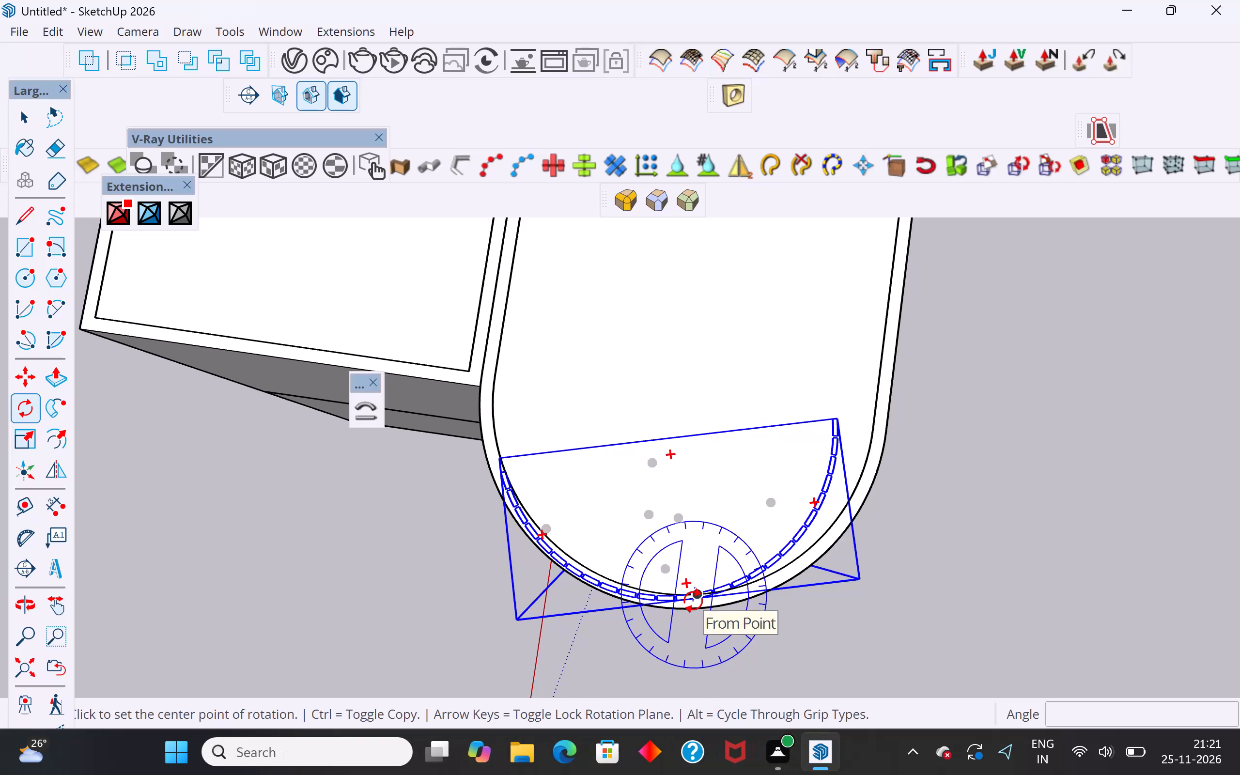
click(693, 600)
click(666, 442)
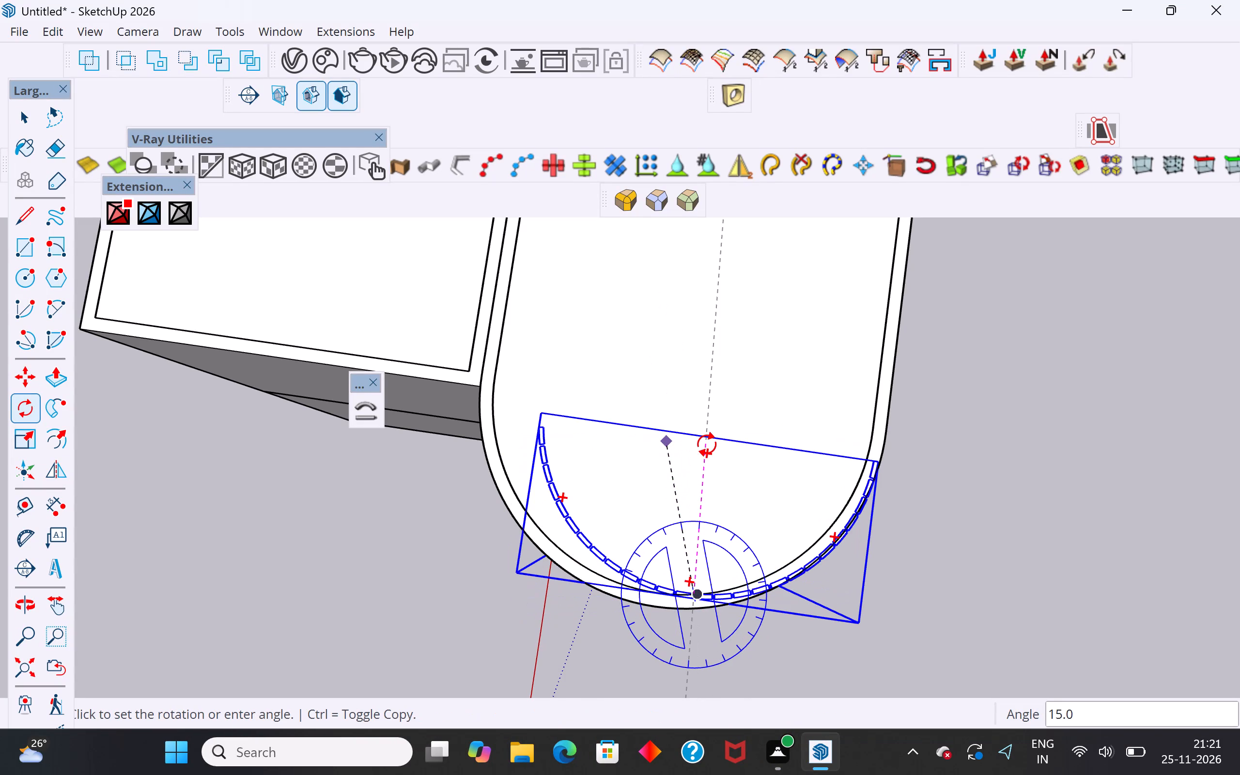
click(705, 442)
Examine from the front, side and above how the rotated strips follow the curved wall, leaving them deselected.
middle_drag(621, 563, 653, 362)
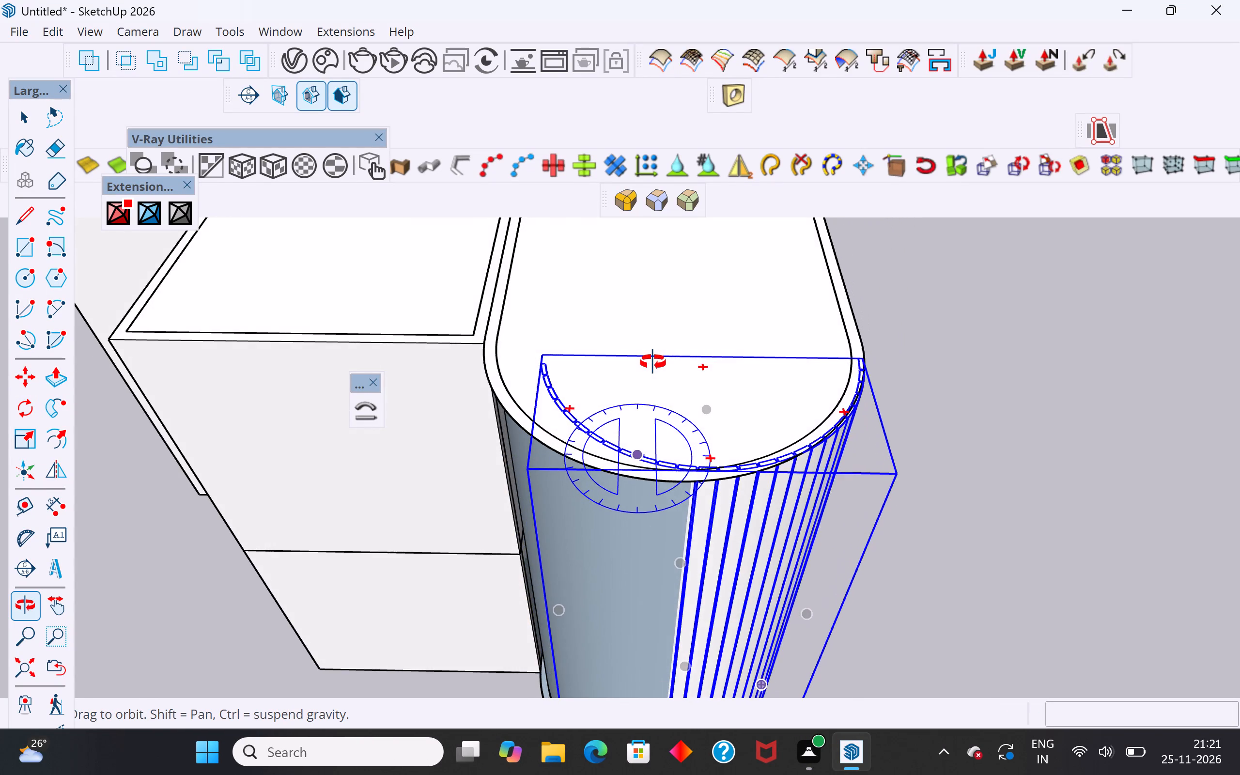
middle_drag(653, 362, 478, 287)
scroll(450, 291, up, 1)
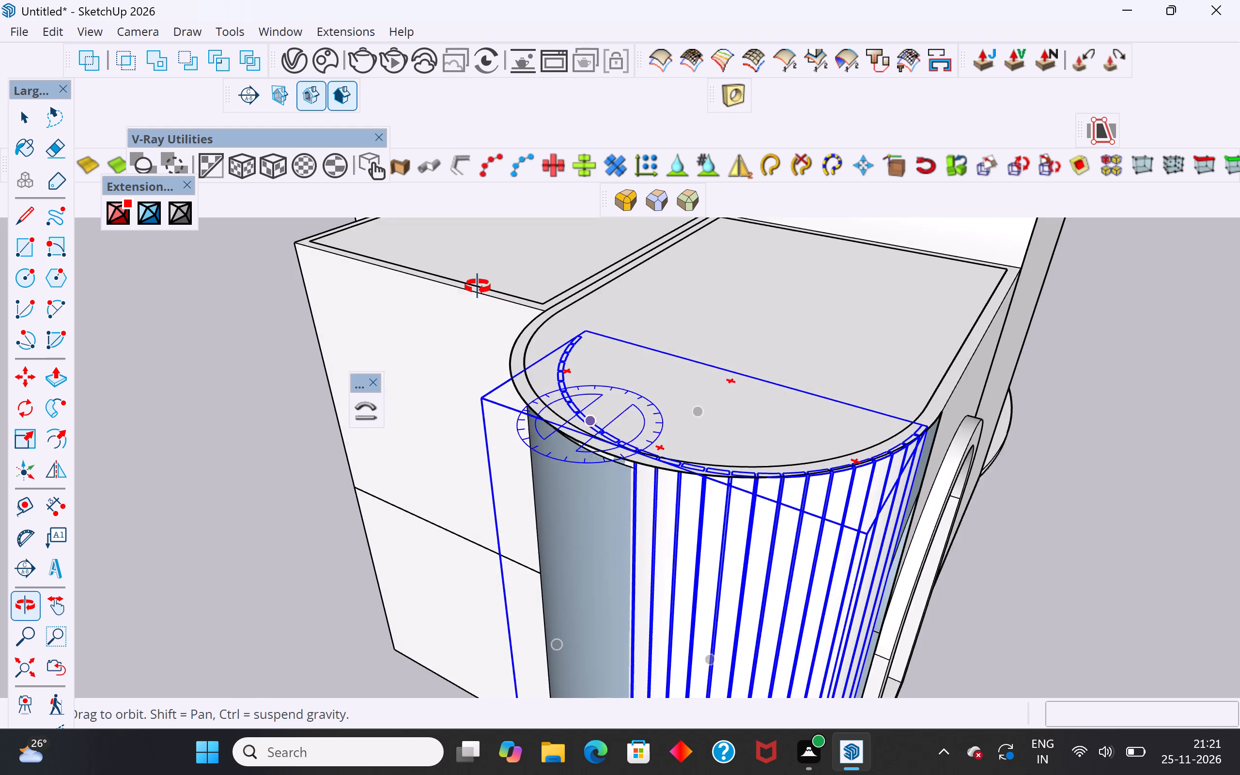
middle_drag(478, 287, 477, 290)
scroll(465, 376, down, 9)
middle_drag(508, 413, 549, 266)
middle_drag(517, 496, 523, 498)
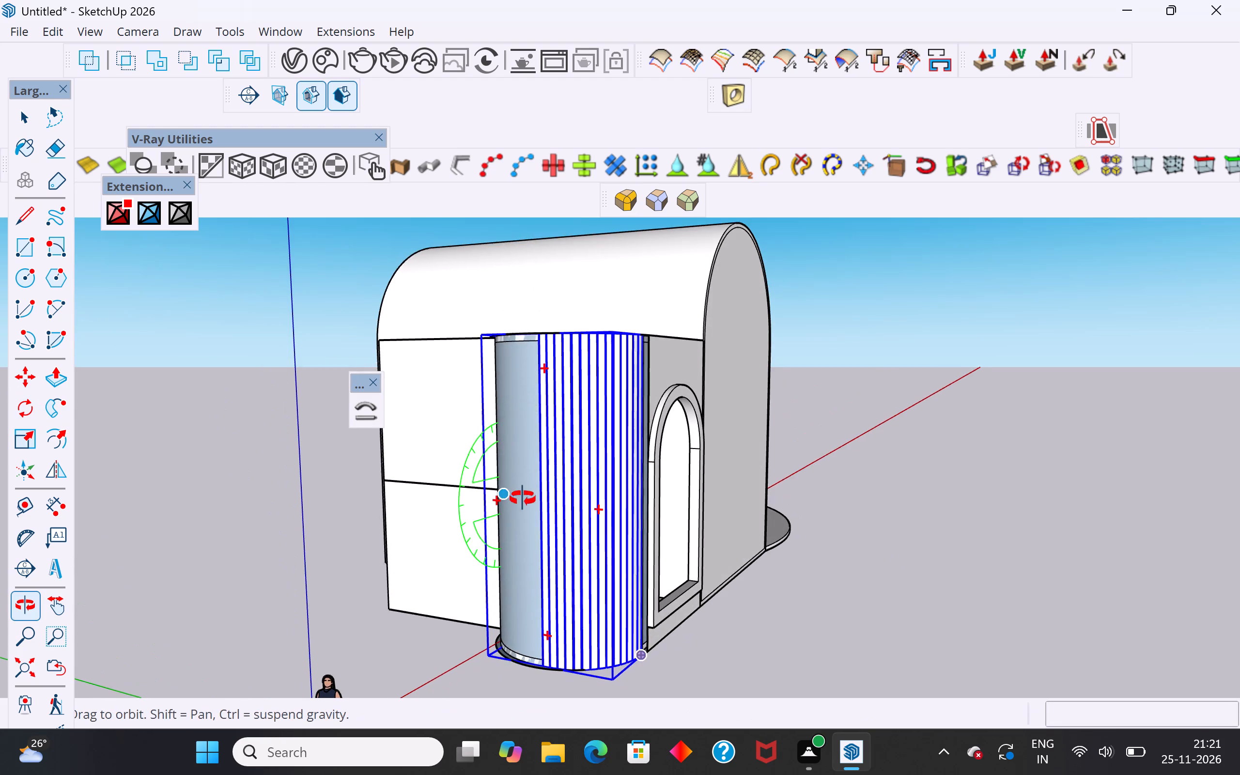
middle_drag(523, 498, 611, 670)
scroll(591, 463, up, 4)
scroll(619, 443, down, 1)
scroll(619, 441, up, 3)
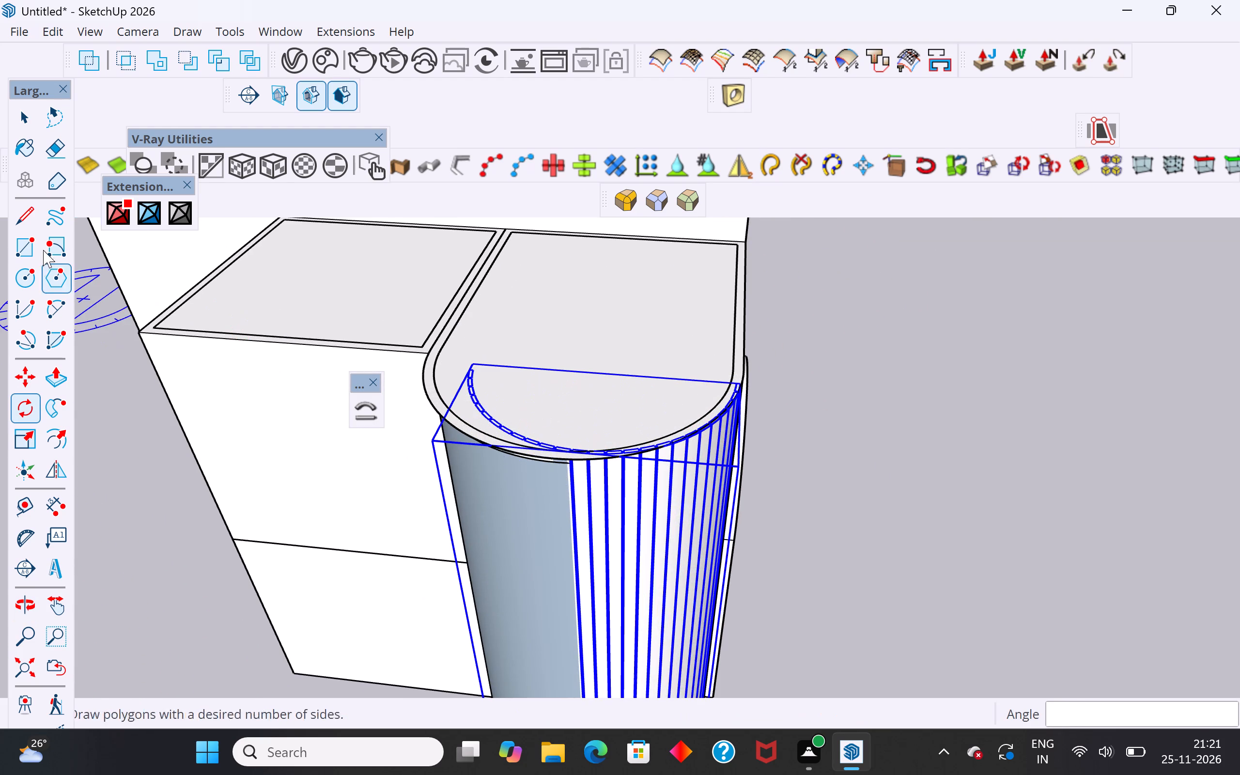
click(23, 126)
click(149, 477)
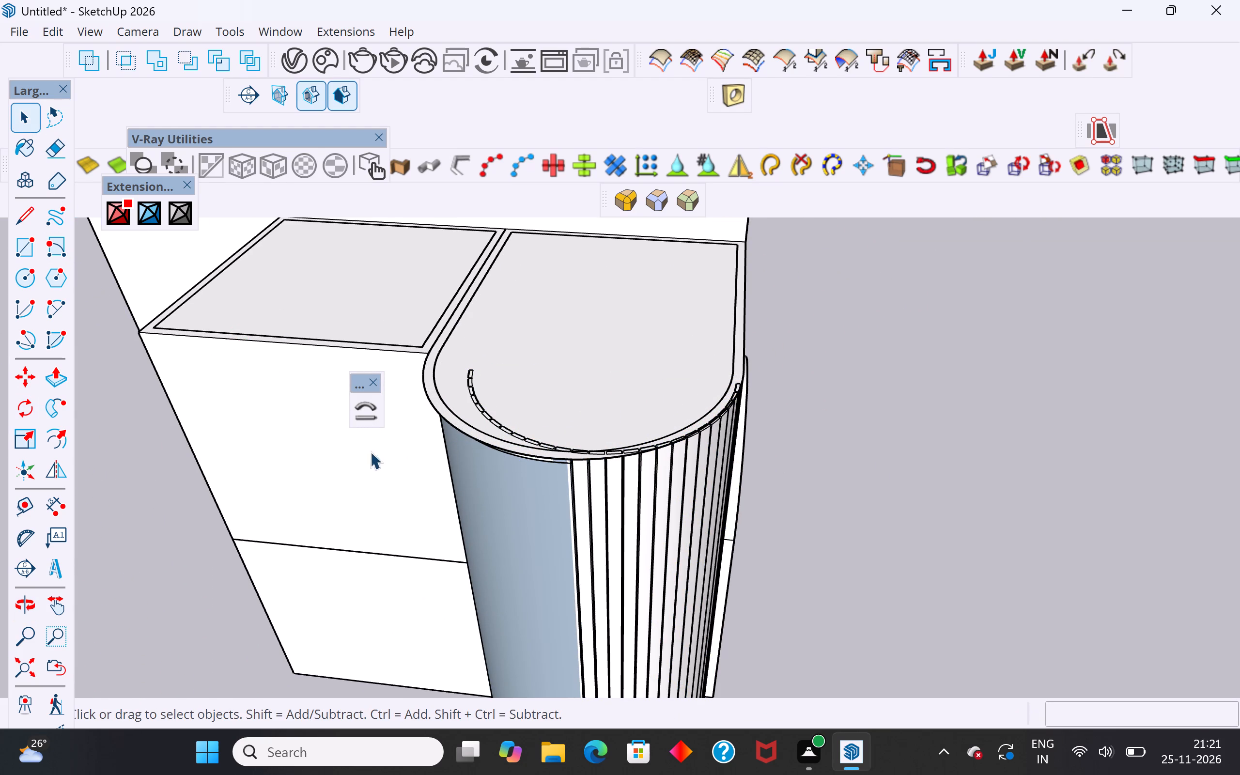
Select the bent strips and move them a few inches outward at the front of the curved wall.
click(663, 499)
middle_drag(646, 469, 637, 619)
scroll(607, 552, up, 4)
middle_drag(622, 552, 639, 564)
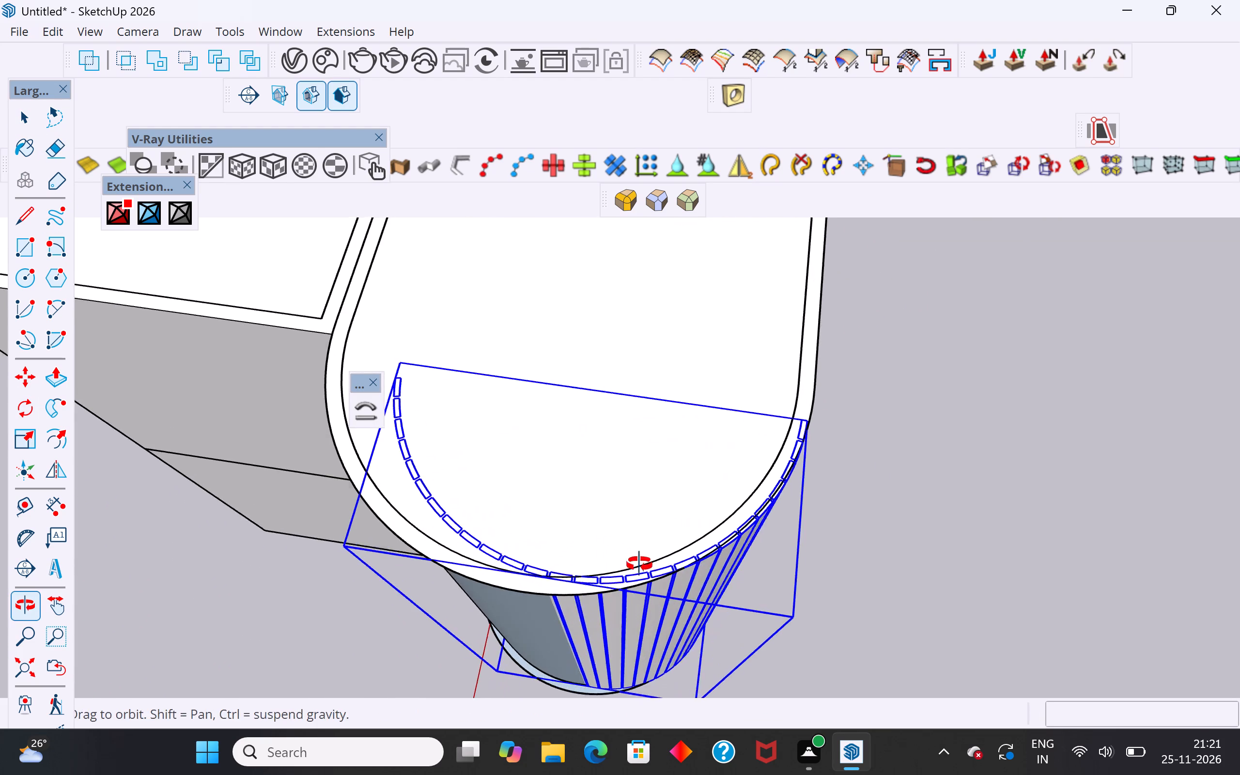
middle_drag(639, 564, 668, 595)
scroll(647, 600, up, 3)
key(m)
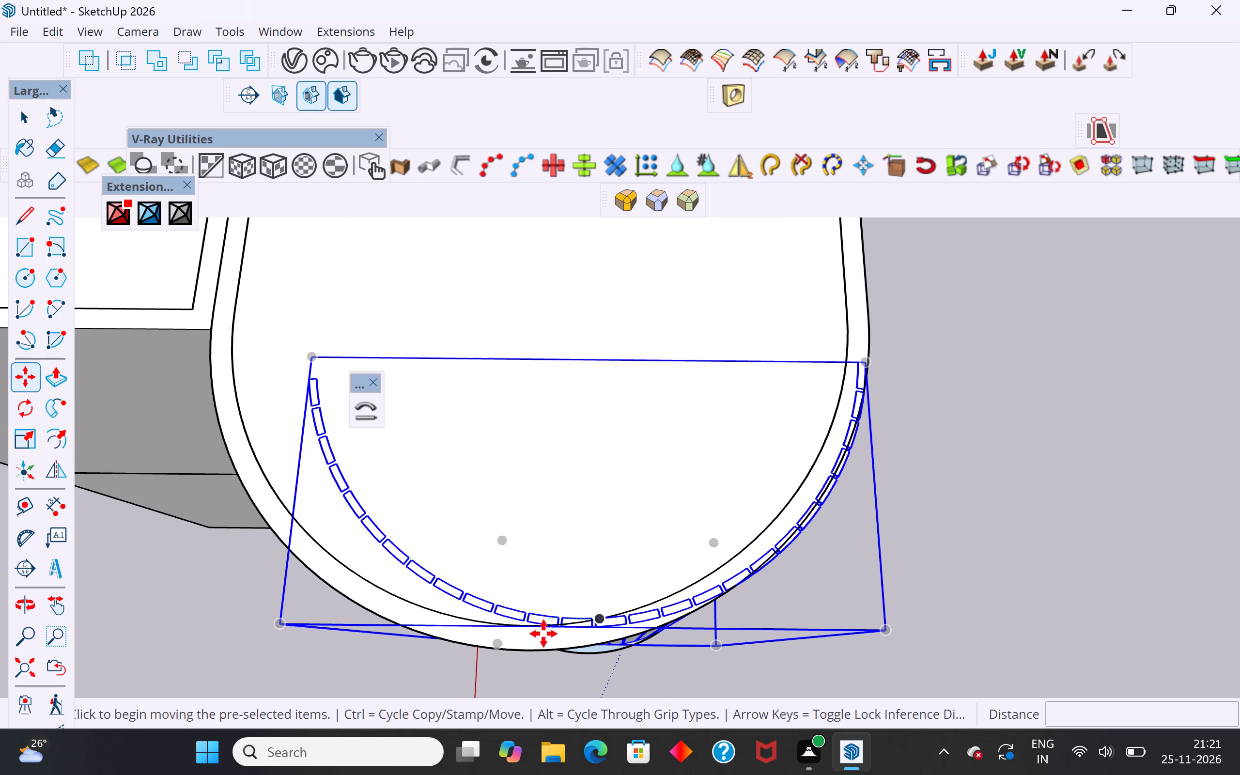
scroll(544, 630, up, 7)
click(631, 610)
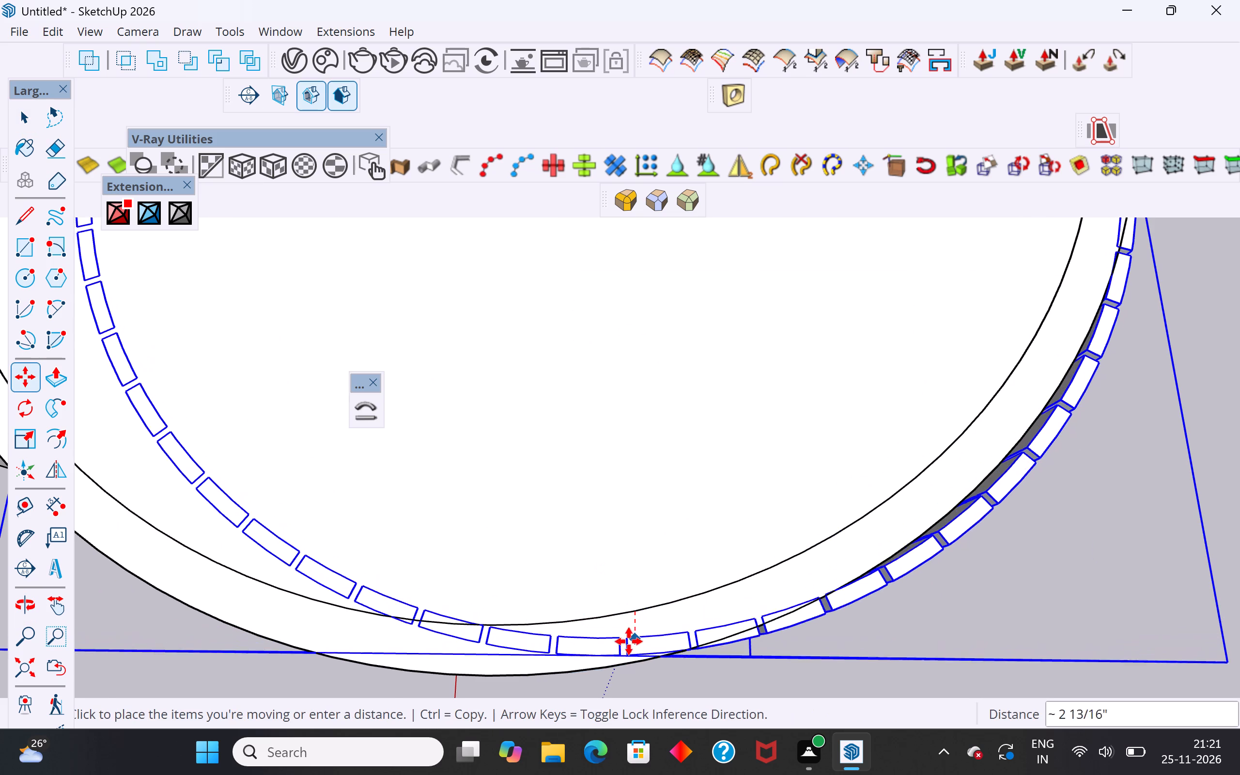
click(633, 654)
Scale the bent strips by 1.18 along the red direction toward the adjoining blocks, covering that side of the curved wall.
scroll(344, 629, down, 9)
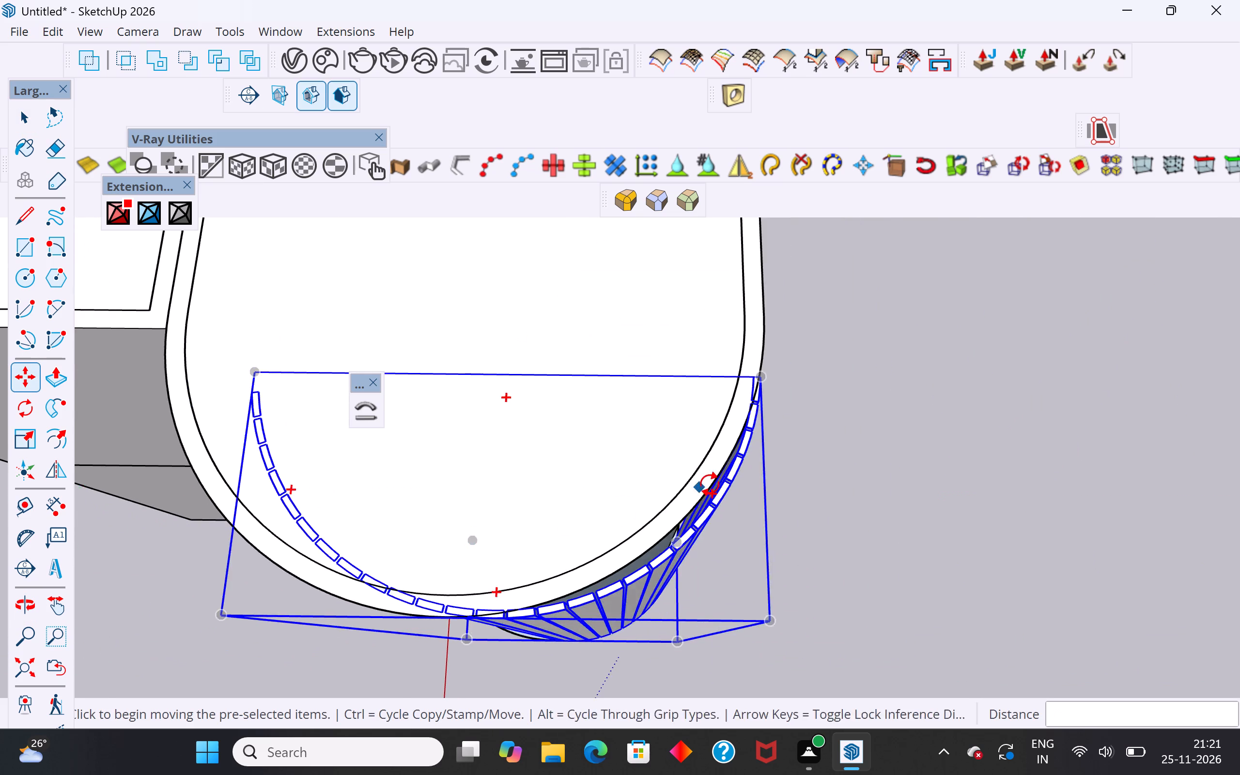
middle_drag(710, 483, 554, 392)
middle_drag(655, 482, 797, 561)
scroll(547, 525, down, 2)
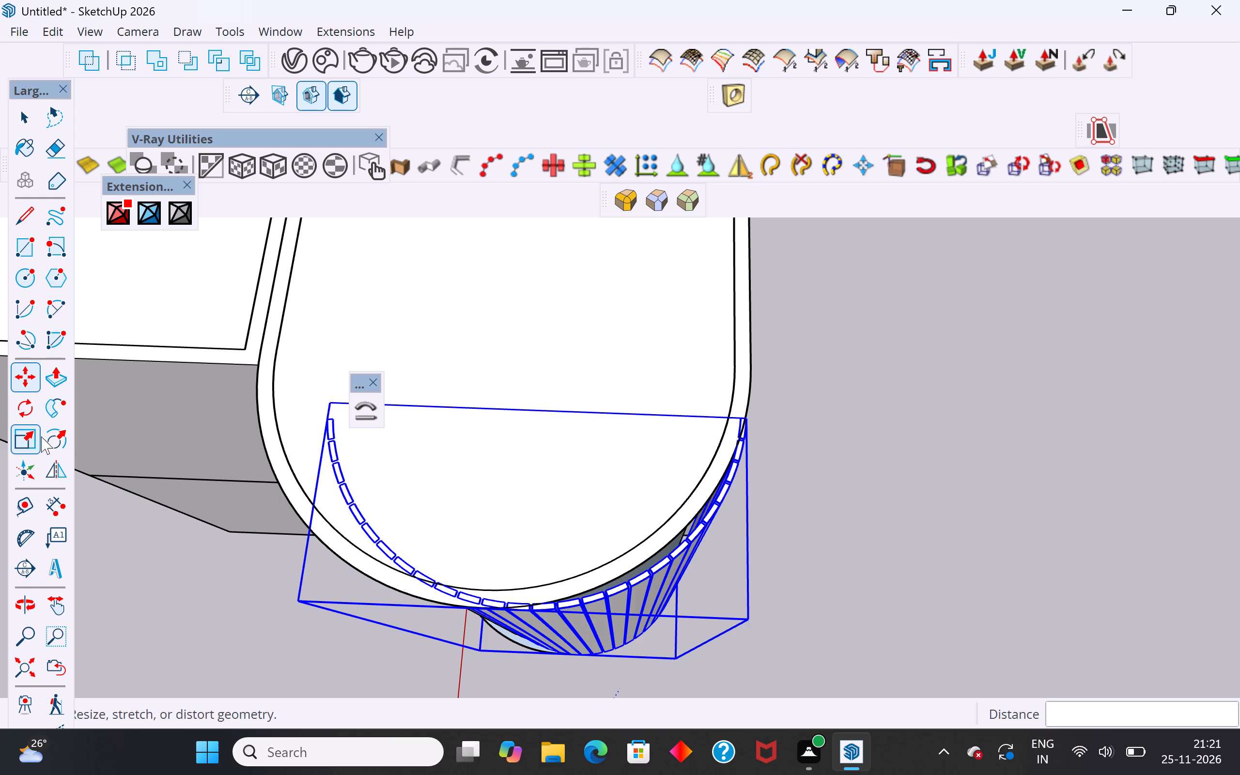
key(s)
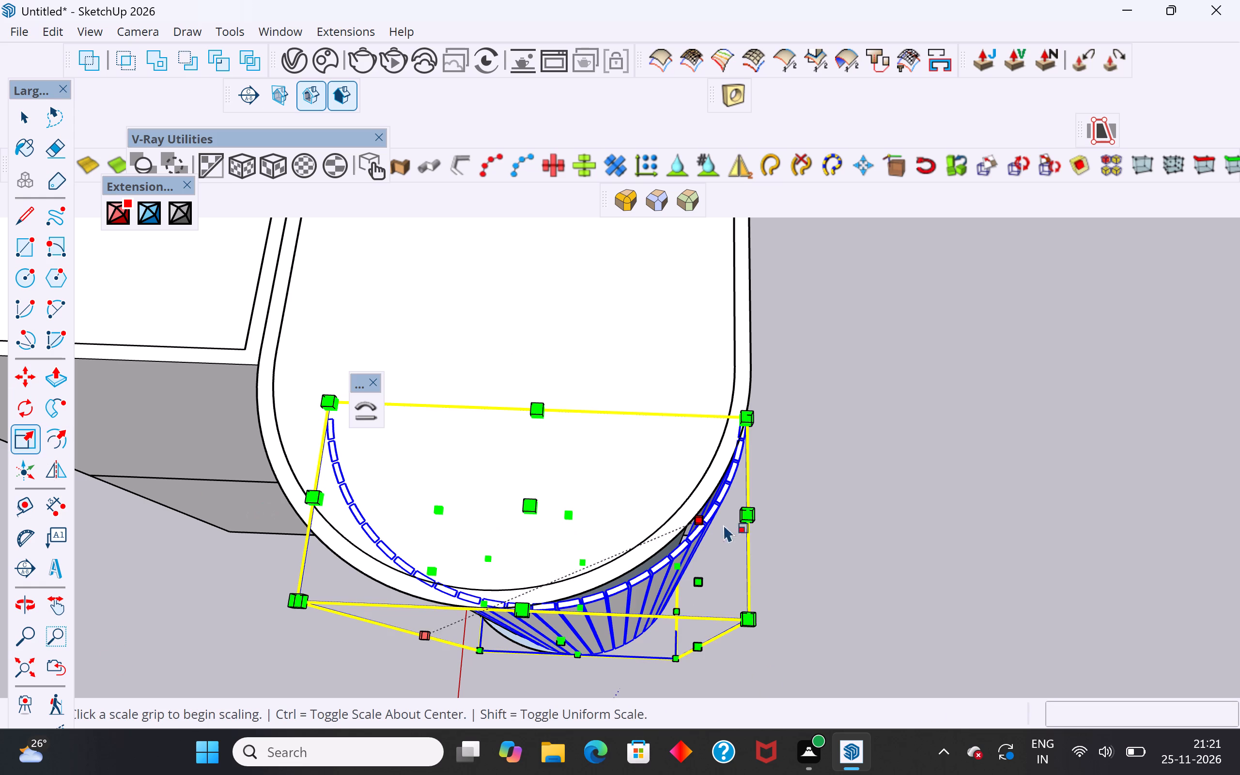
middle_drag(720, 506, 478, 269)
scroll(547, 371, down, 6)
middle_drag(576, 417, 609, 466)
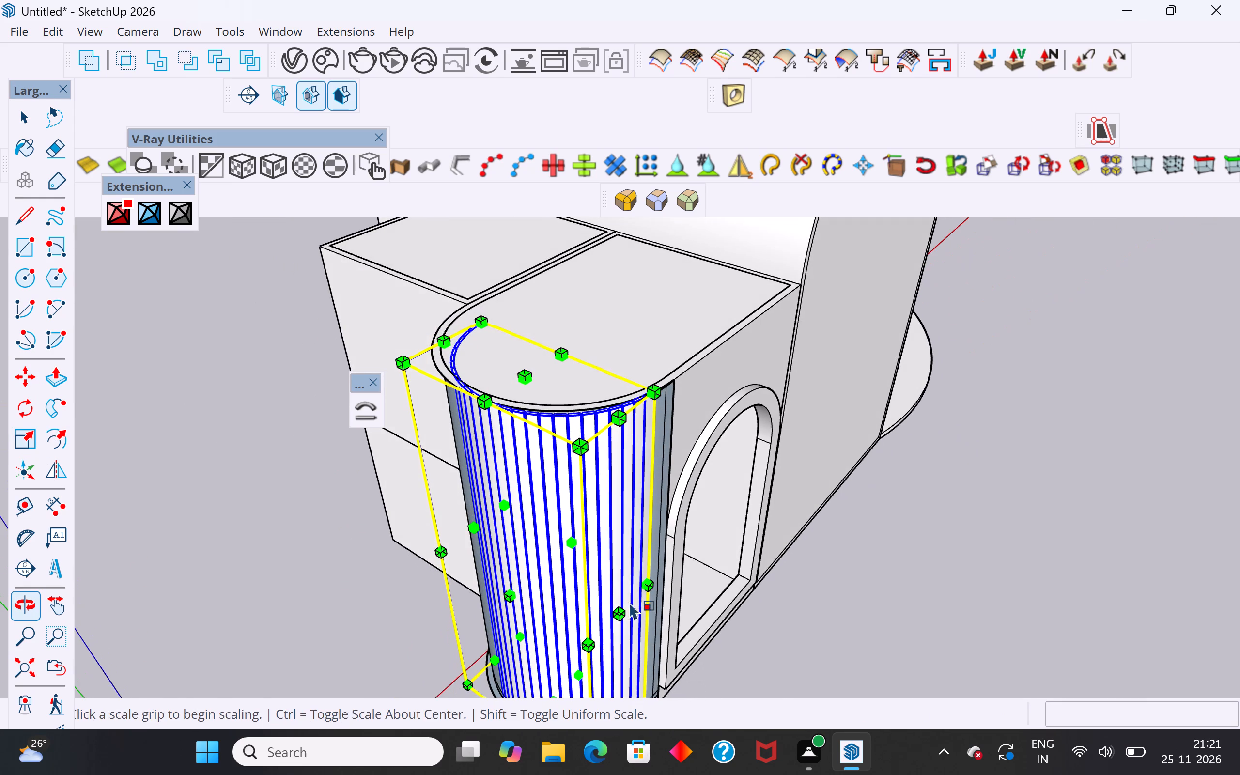
middle_drag(572, 516, 804, 527)
scroll(474, 609, up, 1)
middle_drag(474, 609, 473, 614)
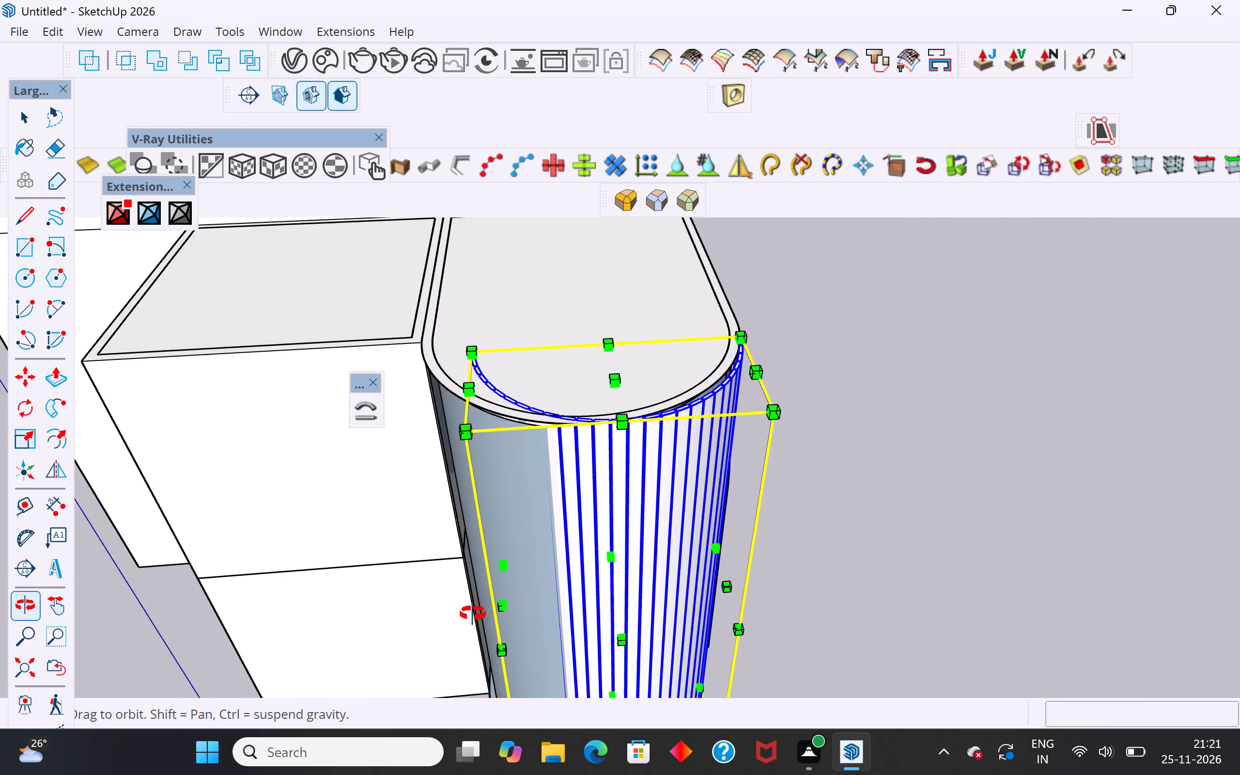
middle_drag(473, 614, 479, 674)
scroll(795, 339, down, 5)
scroll(594, 501, up, 7)
middle_drag(735, 403, 760, 349)
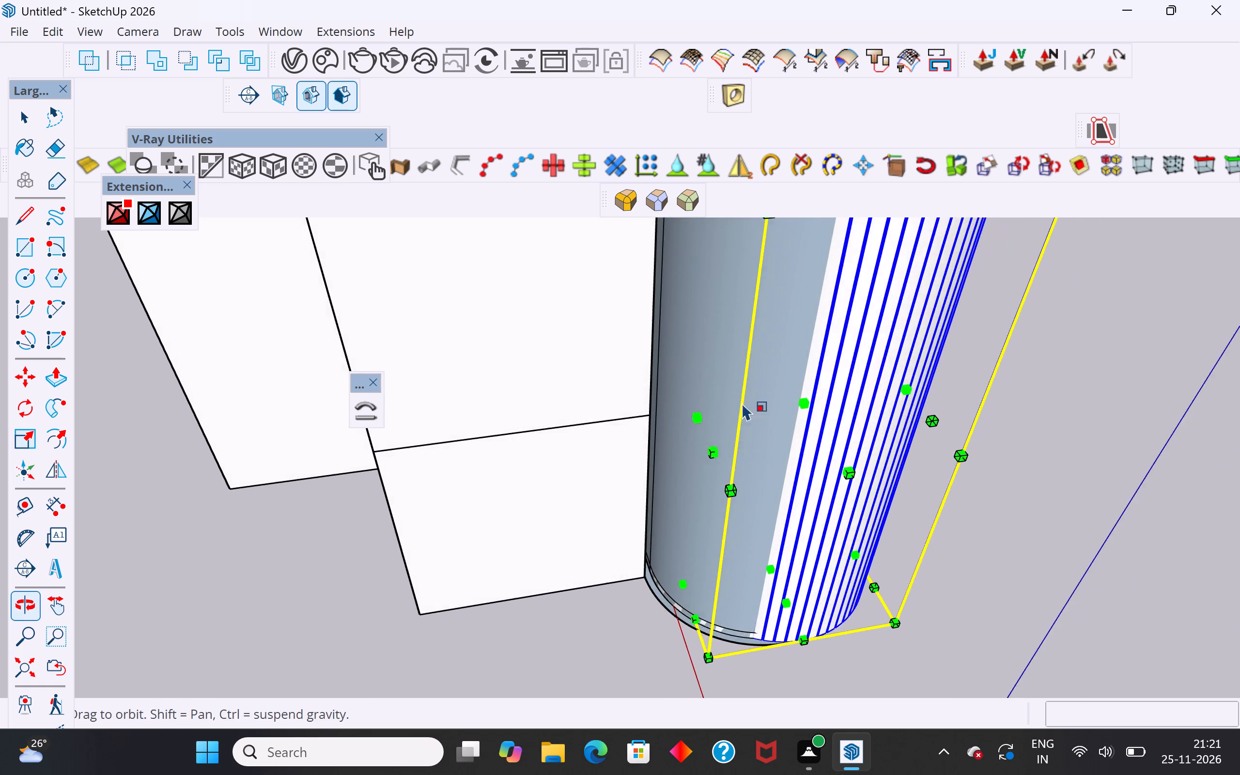
scroll(582, 596, down, 6)
middle_drag(639, 455, 644, 410)
scroll(621, 489, up, 4)
click(669, 509)
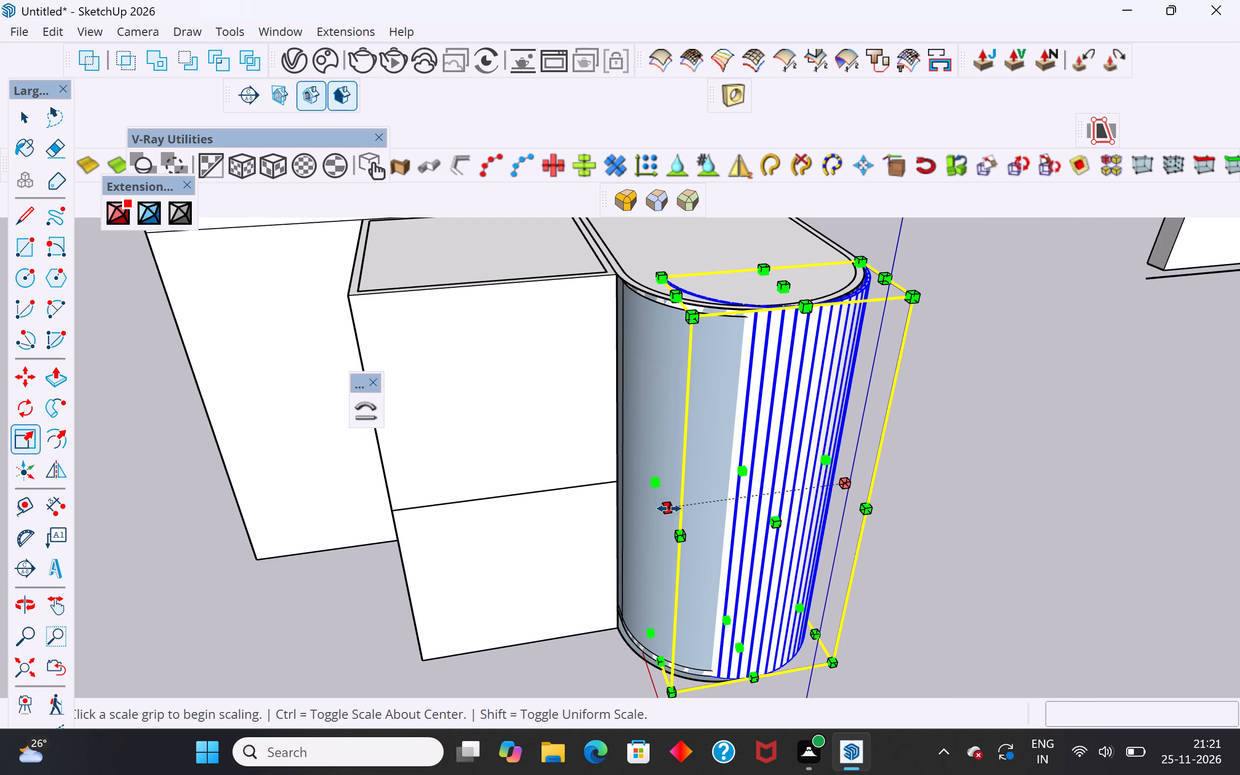
click(634, 512)
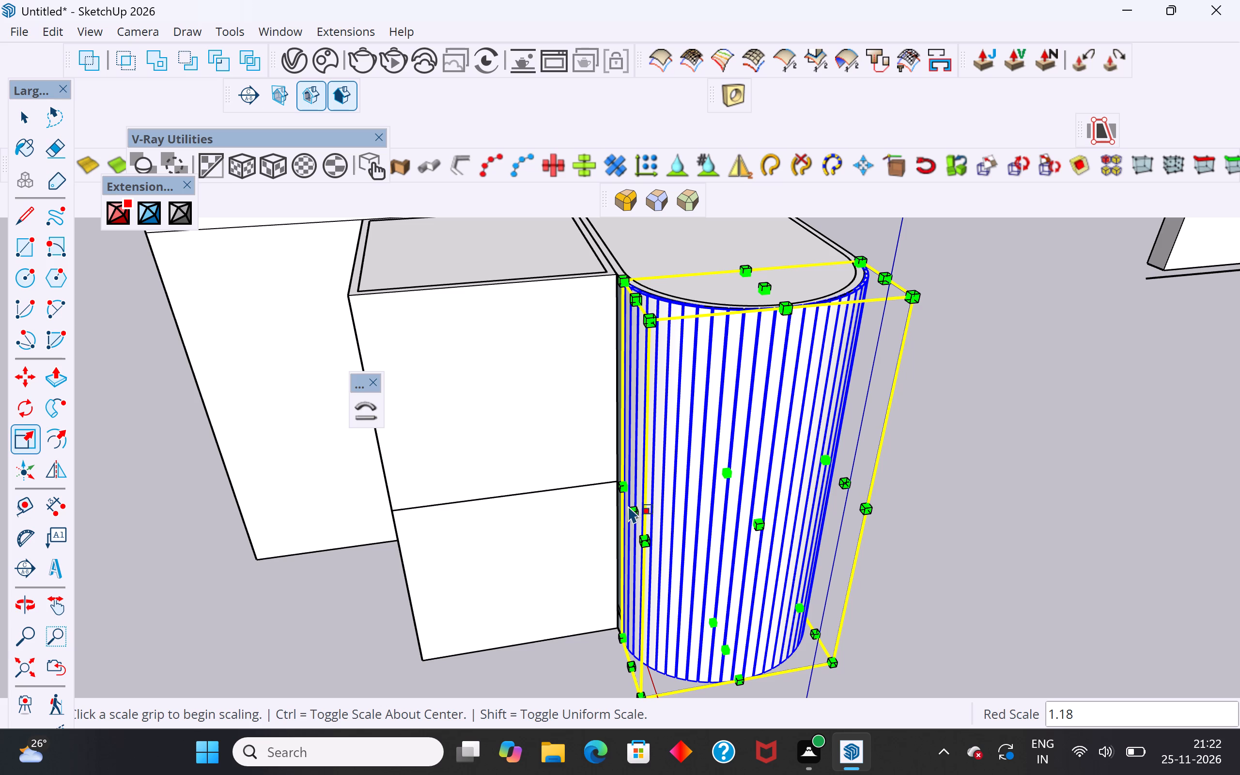
Scale the bent strips in red and green by 1.00,1.33 toward the wall edge beside the arched window.
middle_drag(715, 437, 506, 589)
scroll(513, 488, down, 4)
middle_drag(676, 507, 341, 423)
scroll(450, 511, up, 6)
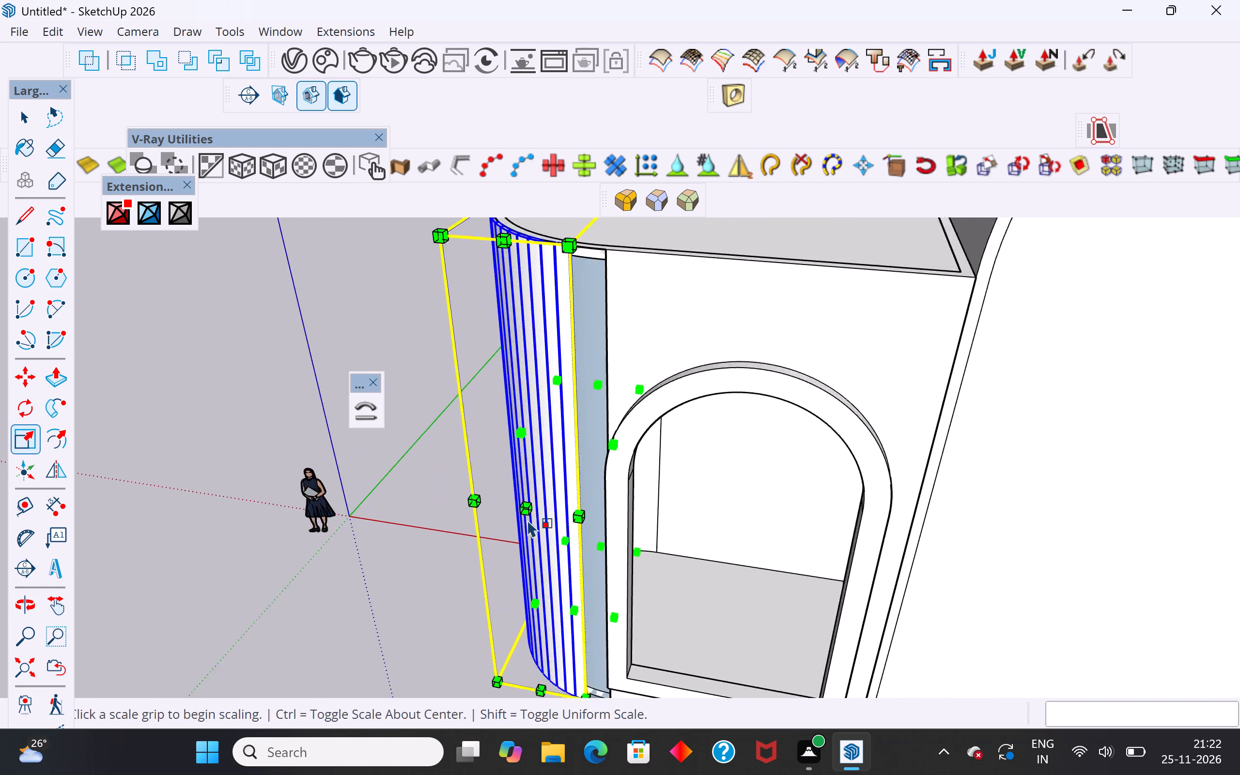
middle_drag(540, 513, 578, 487)
scroll(589, 485, up, 4)
scroll(609, 496, down, 2)
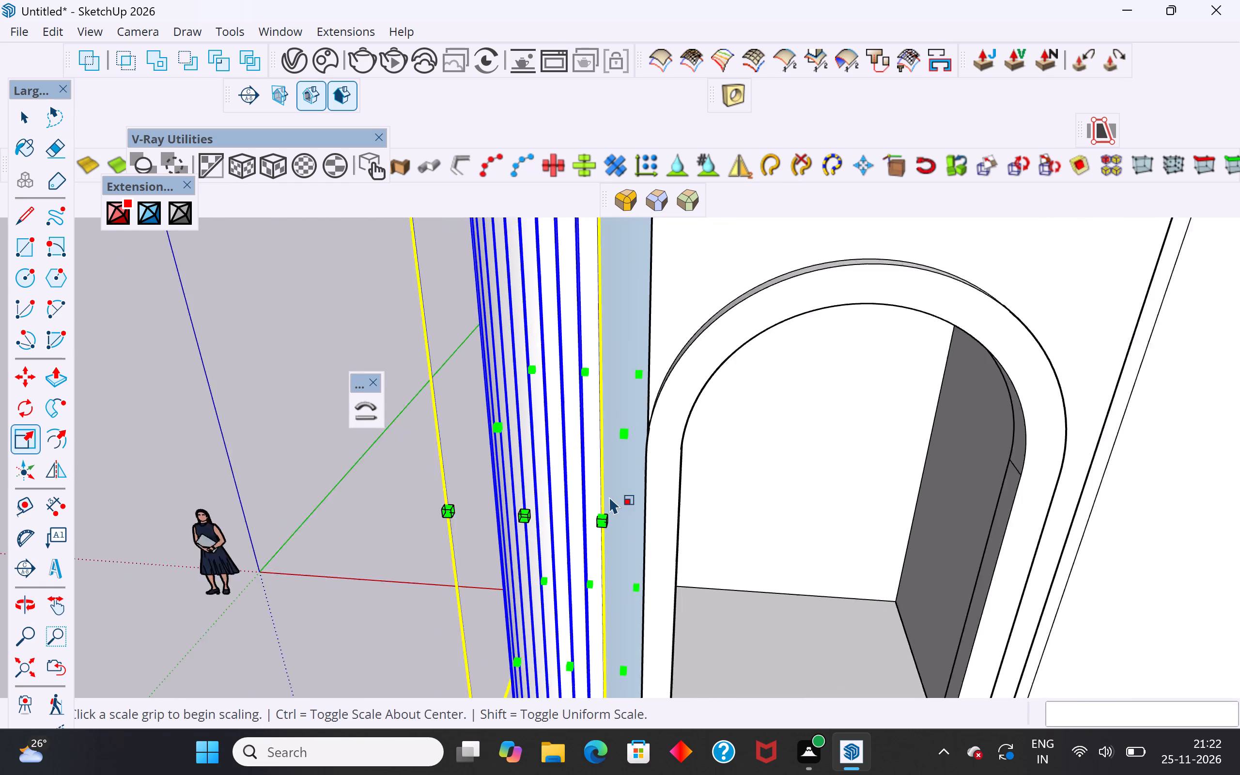
scroll(609, 496, down, 3)
middle_drag(663, 527, 823, 654)
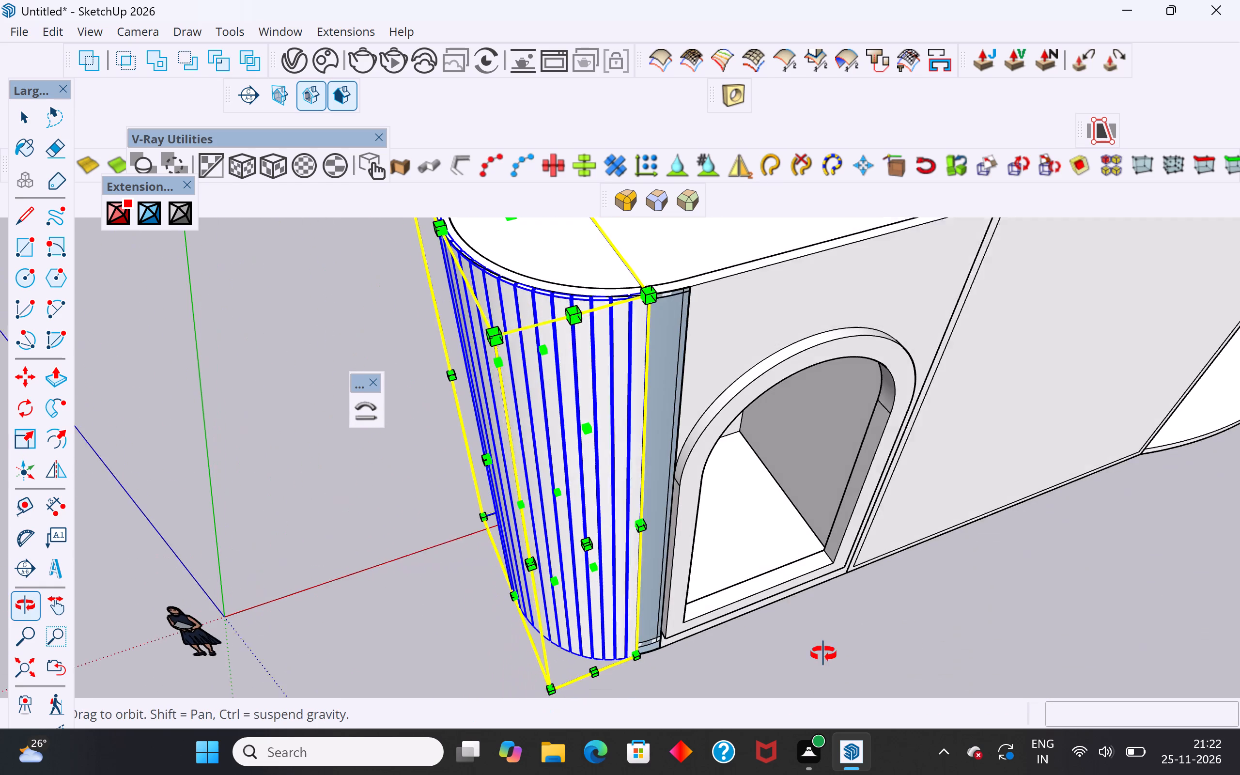
middle_drag(823, 654, 823, 659)
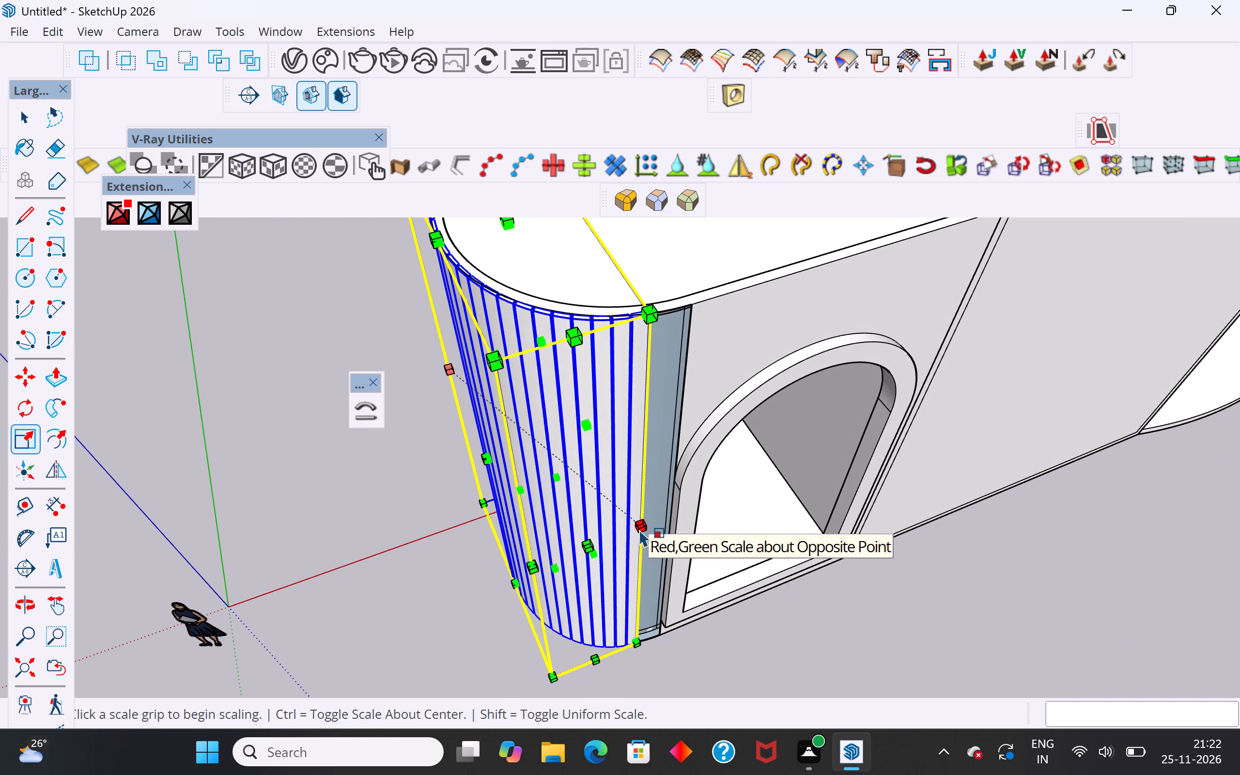
click(639, 529)
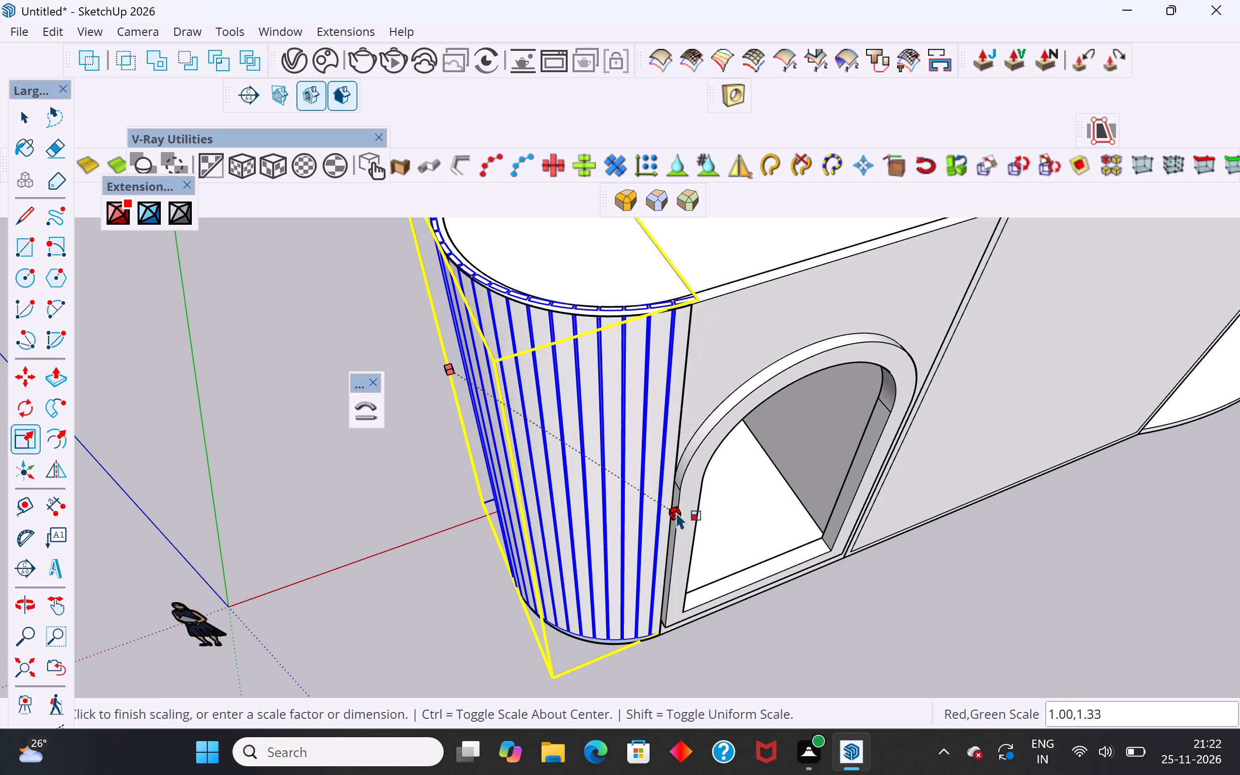
click(676, 512)
Scale the bent strips by 0.97 along the red direction to fit the front of the roof's curved edge, and deselect them.
middle_drag(710, 571, 698, 577)
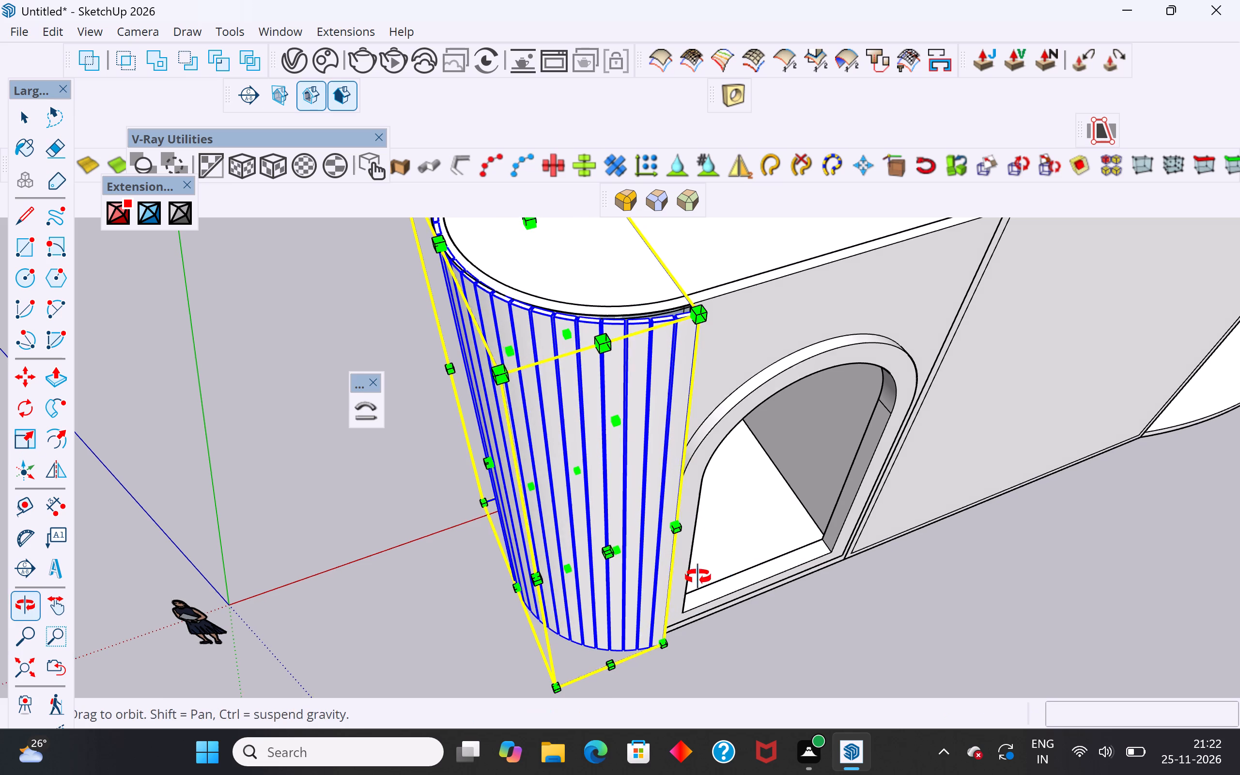
middle_drag(698, 577, 655, 684)
scroll(659, 607, up, 3)
middle_drag(630, 560, 650, 626)
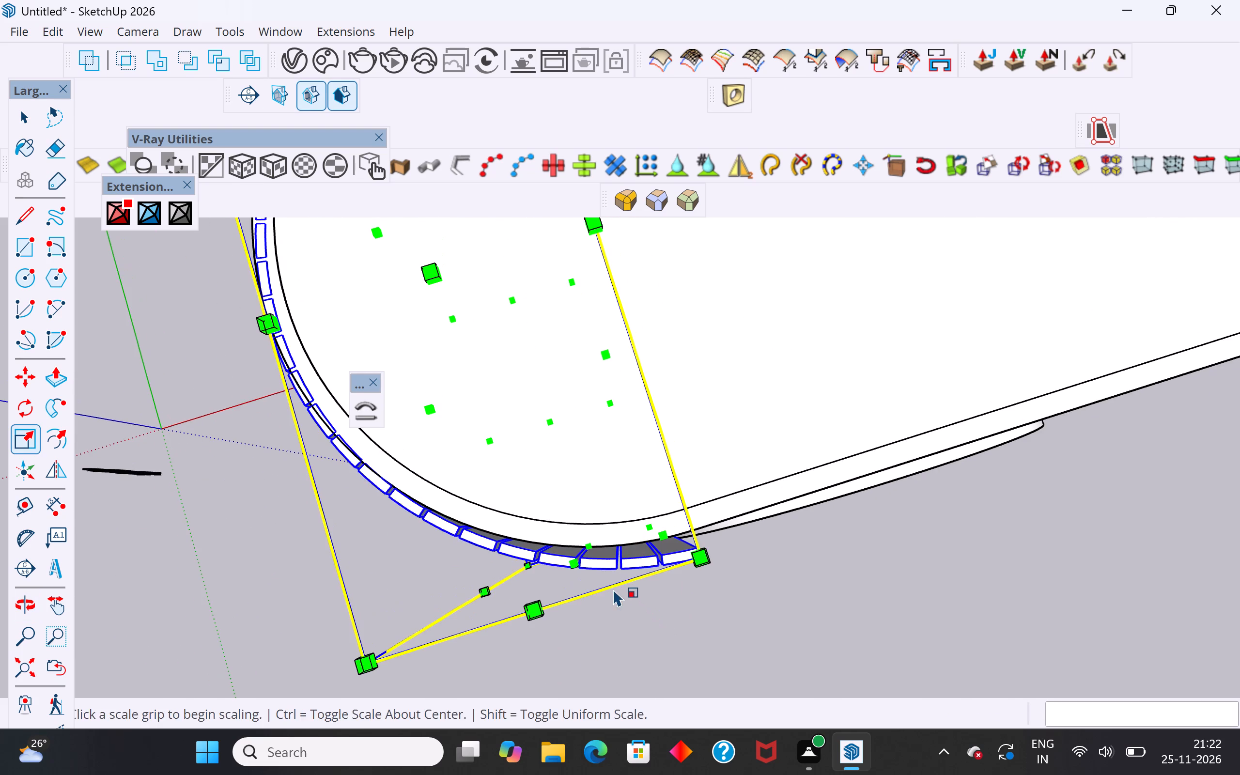
middle_drag(617, 575, 675, 498)
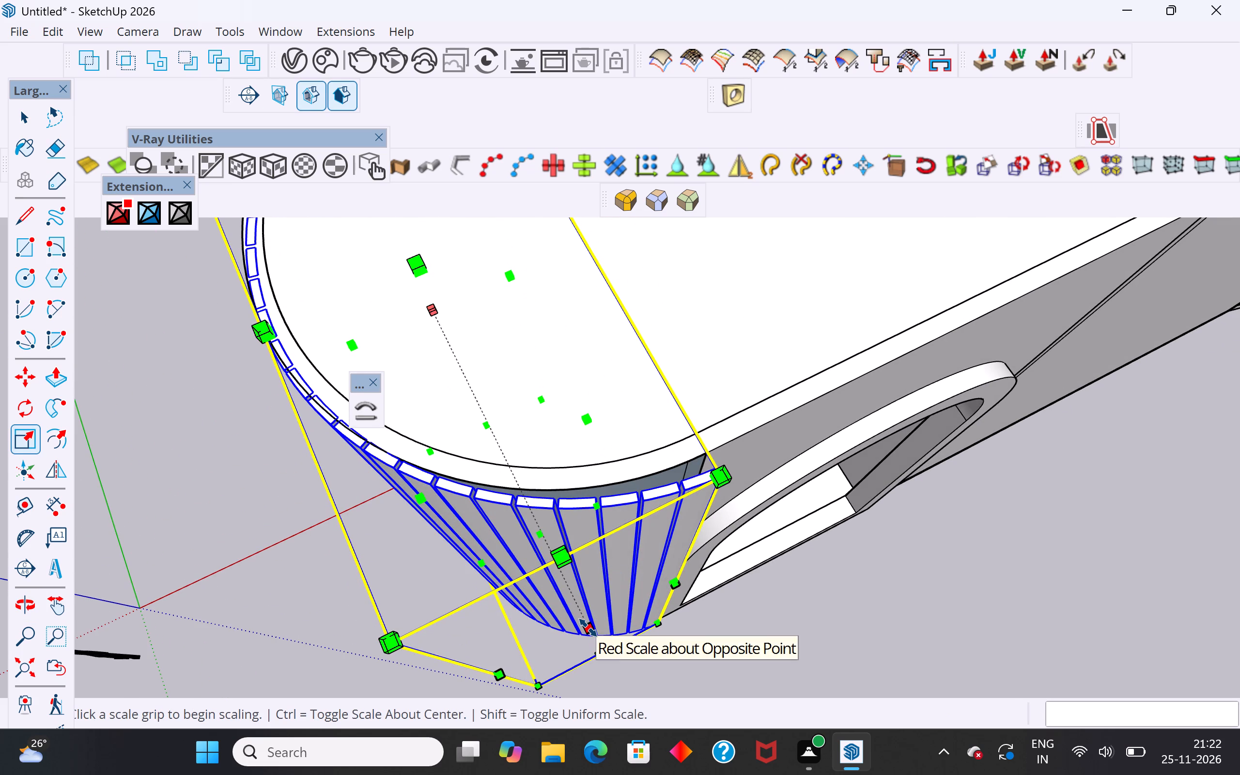
click(588, 628)
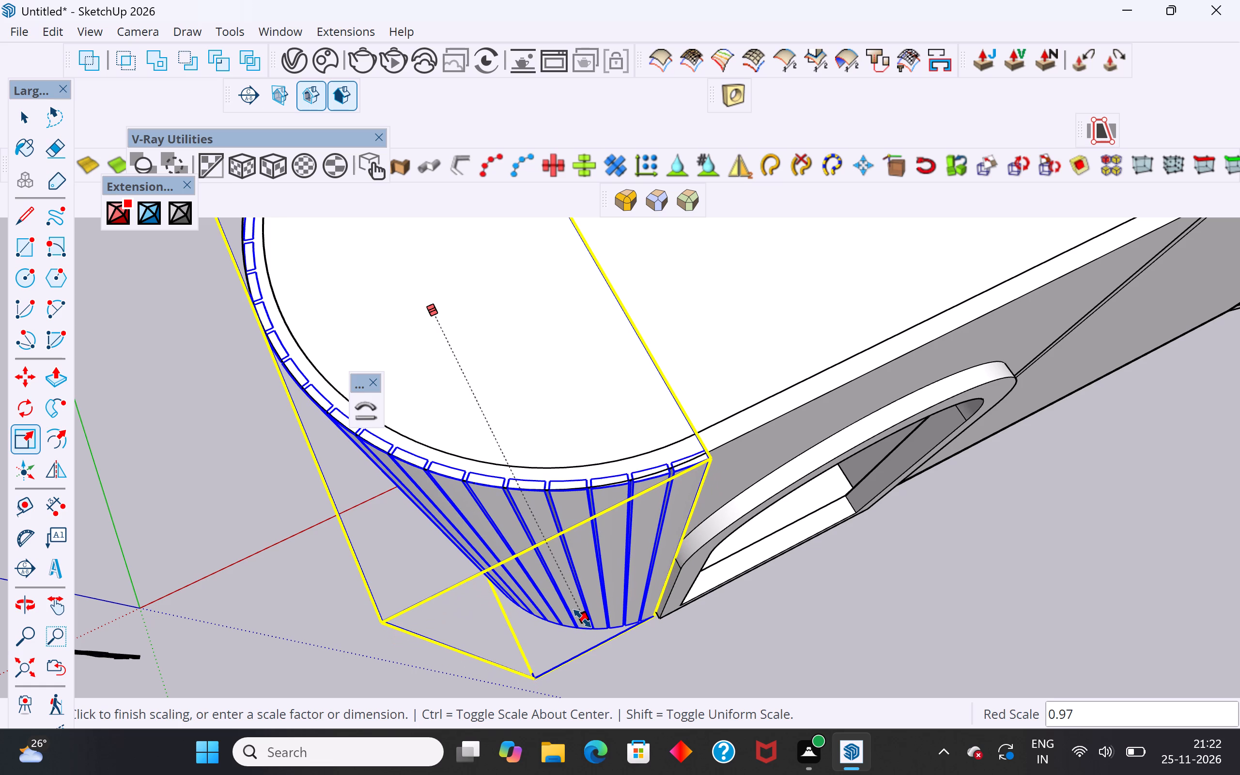
click(582, 619)
scroll(682, 606, up, 1)
middle_drag(714, 601, 904, 554)
scroll(899, 552, down, 6)
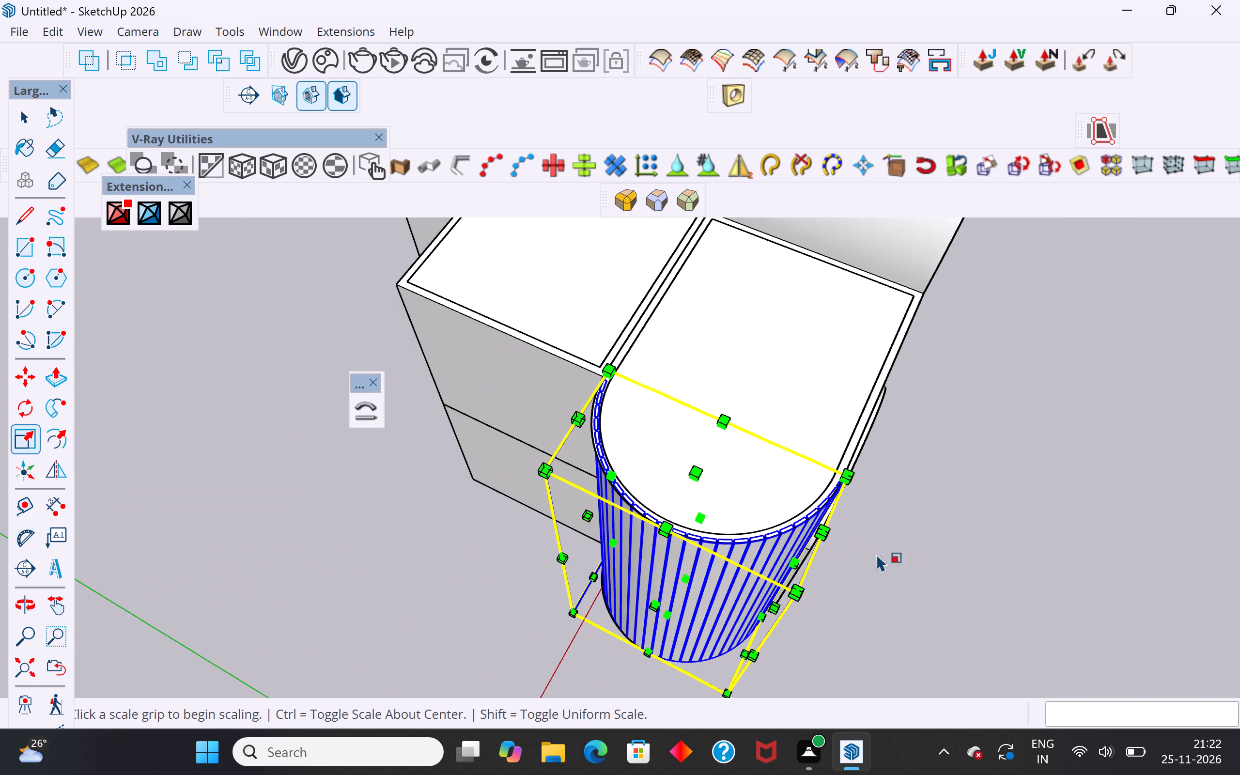
middle_drag(486, 520, 959, 390)
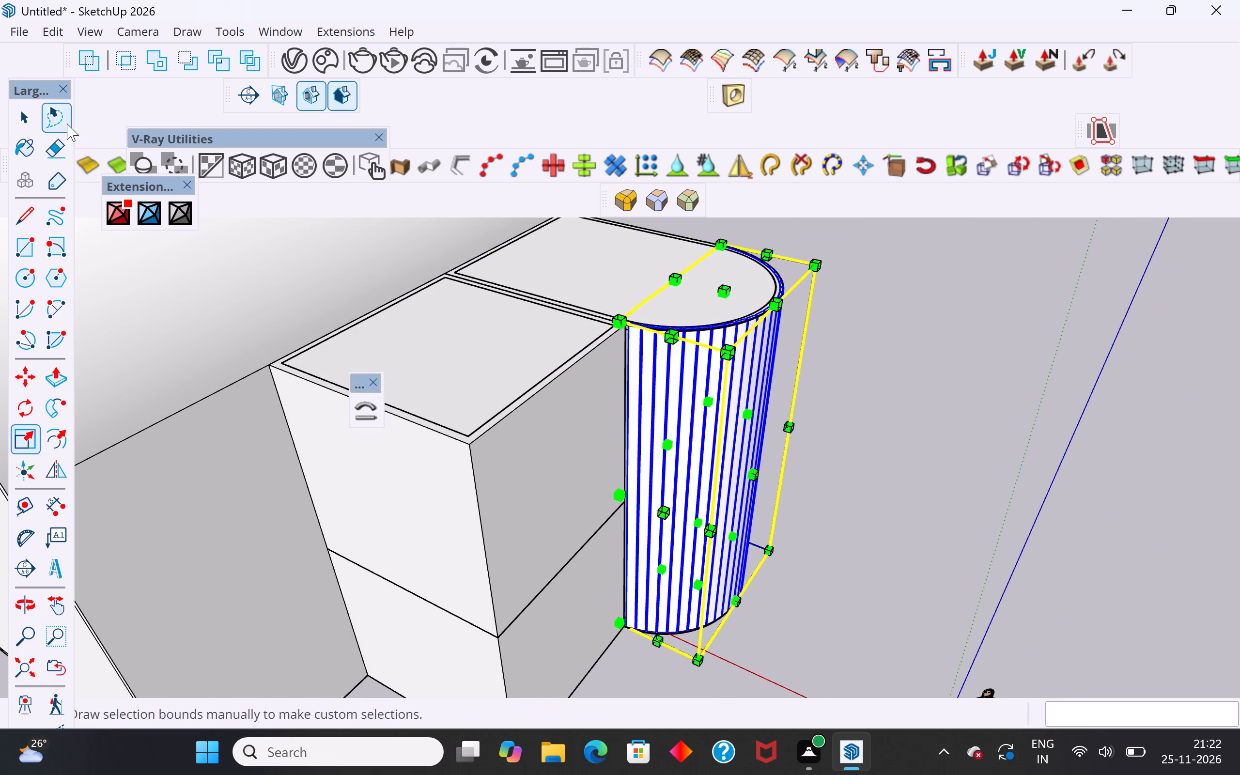
click(22, 119)
click(155, 290)
Select the bent strips and scale them by about 1.01 along the green direction toward the main building.
middle_drag(566, 386, 695, 353)
click(723, 353)
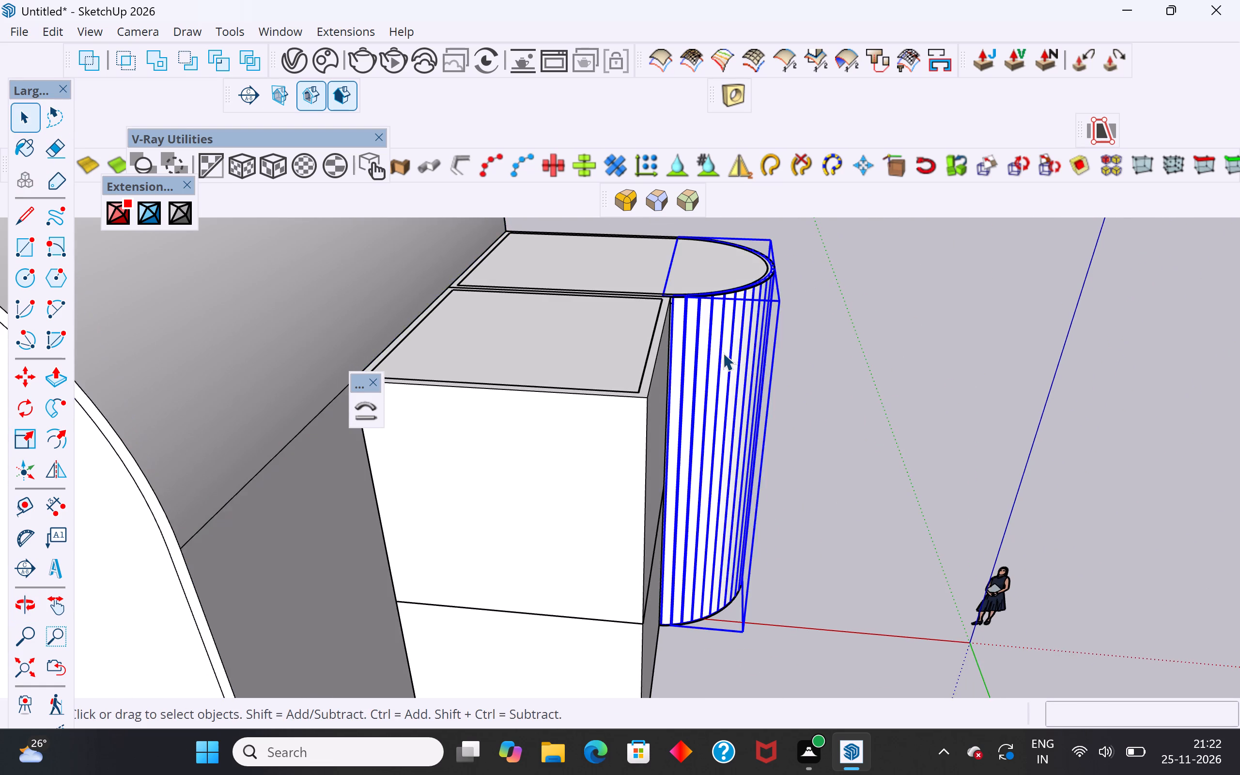
middle_drag(707, 339, 660, 286)
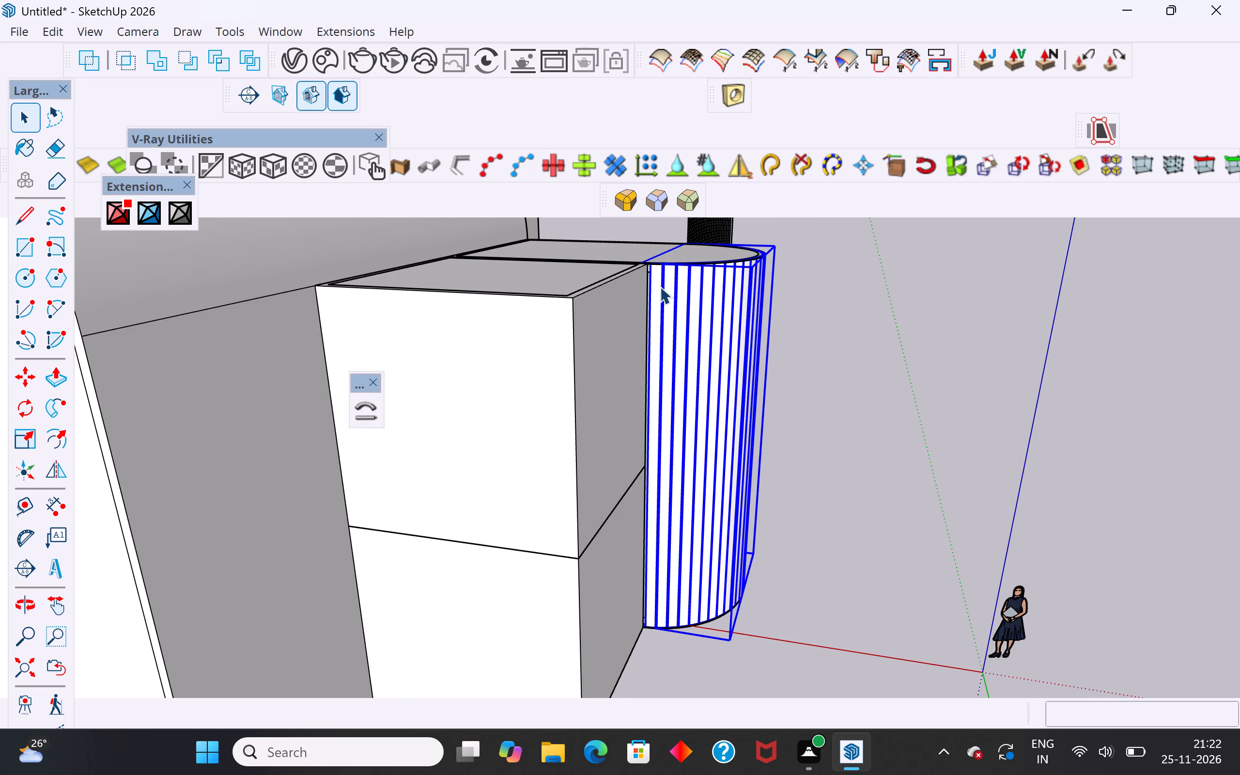
middle_drag(650, 341, 751, 468)
key(s)
scroll(685, 418, up, 2)
middle_drag(721, 402, 782, 225)
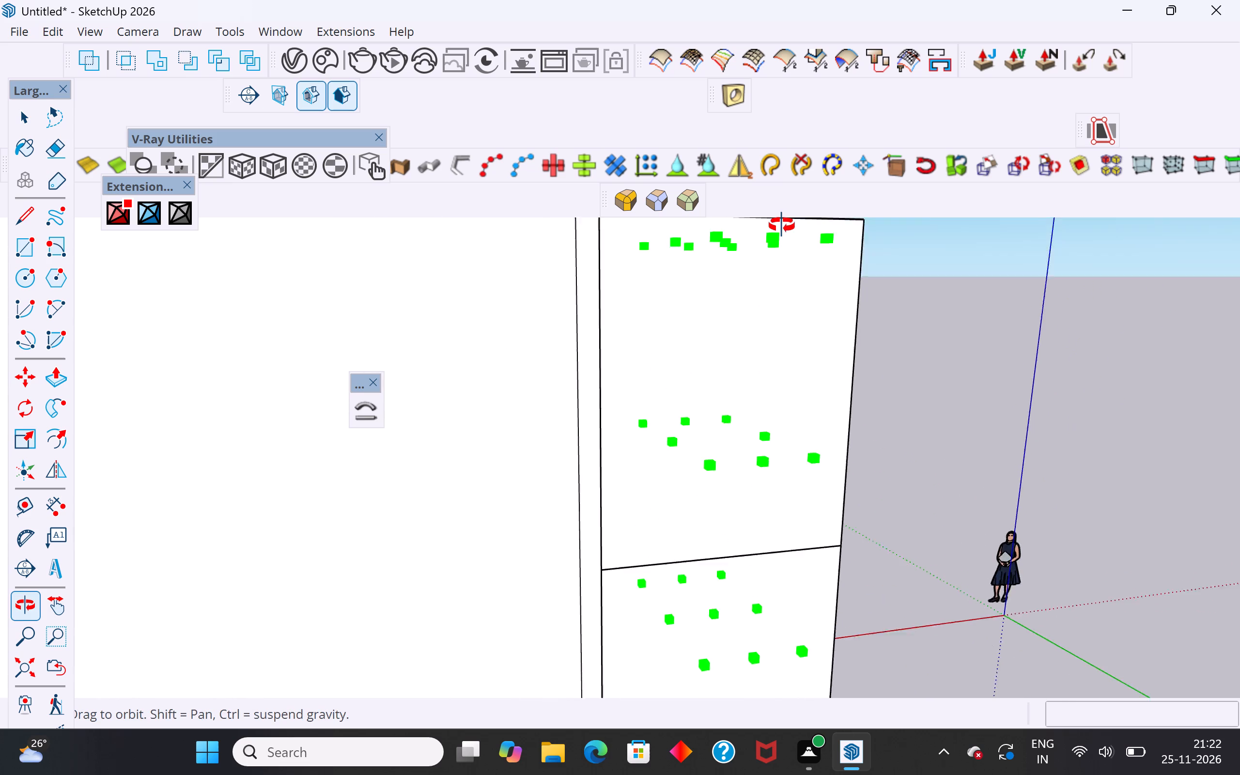
middle_drag(782, 225, 753, 227)
click(676, 442)
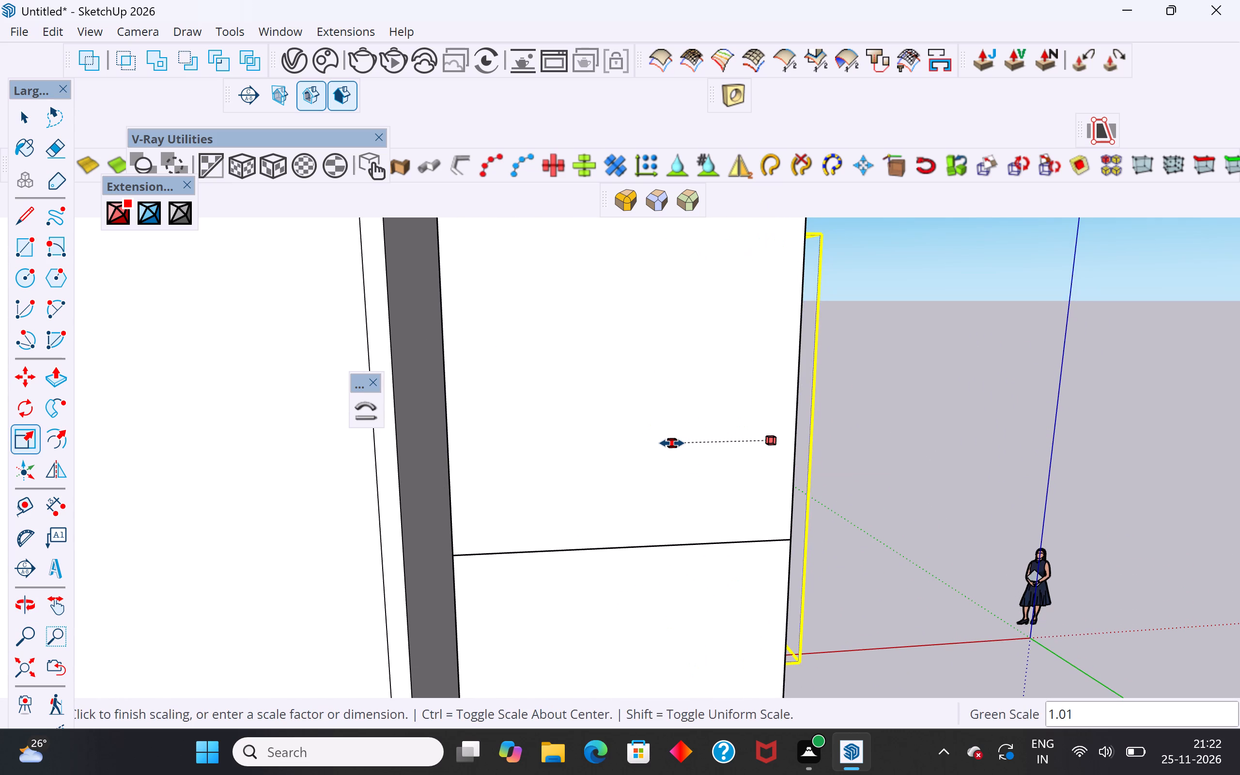
click(668, 441)
Scale the bent strips again along the green direction so their ends fit the straight sides of the curved block.
middle_drag(865, 427, 718, 569)
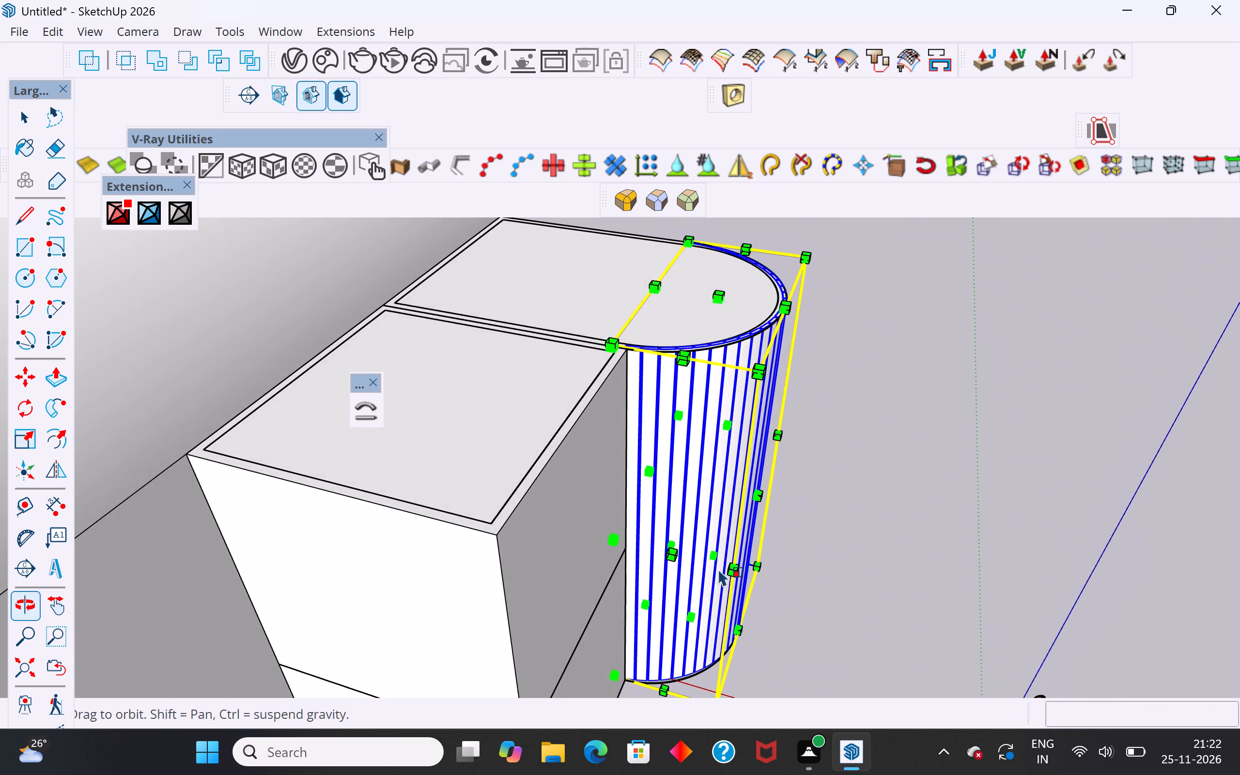
middle_drag(718, 569, 715, 568)
middle_drag(824, 509, 618, 632)
middle_drag(830, 543, 747, 592)
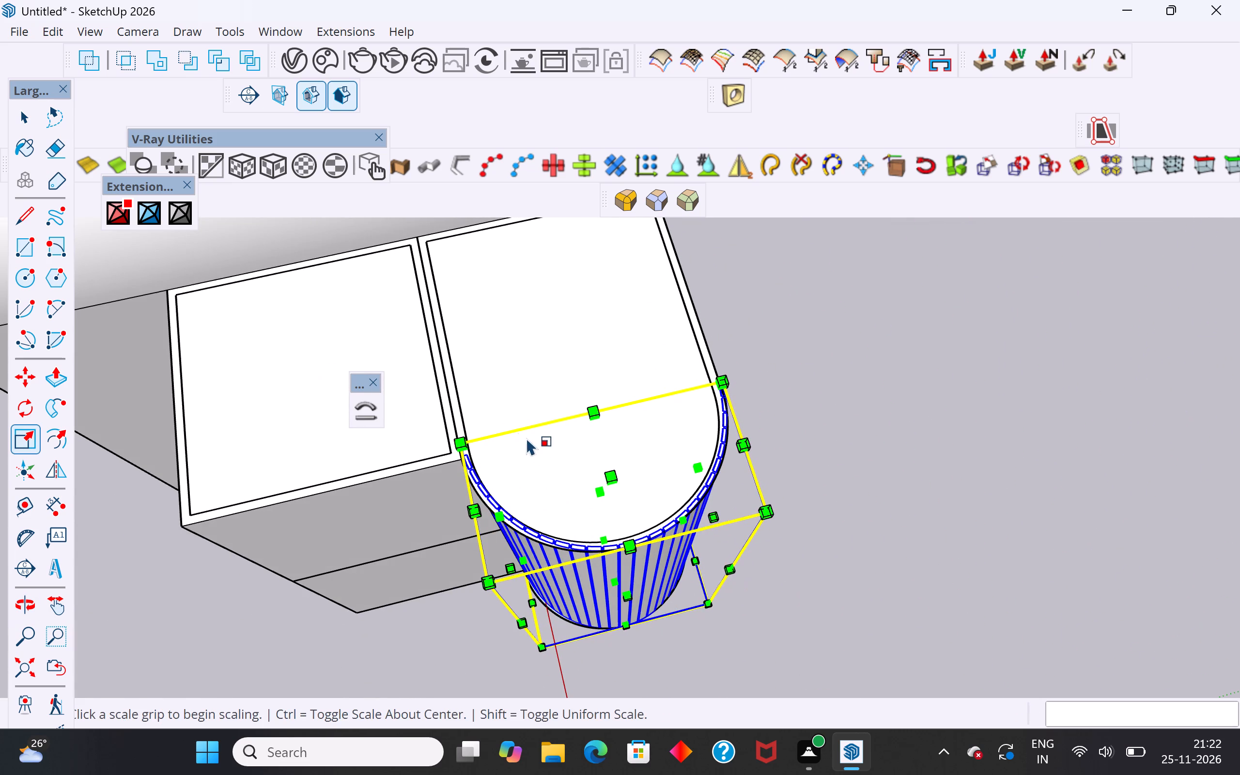
middle_drag(527, 458, 526, 469)
middle_click(473, 487)
middle_drag(585, 495, 625, 437)
click(602, 491)
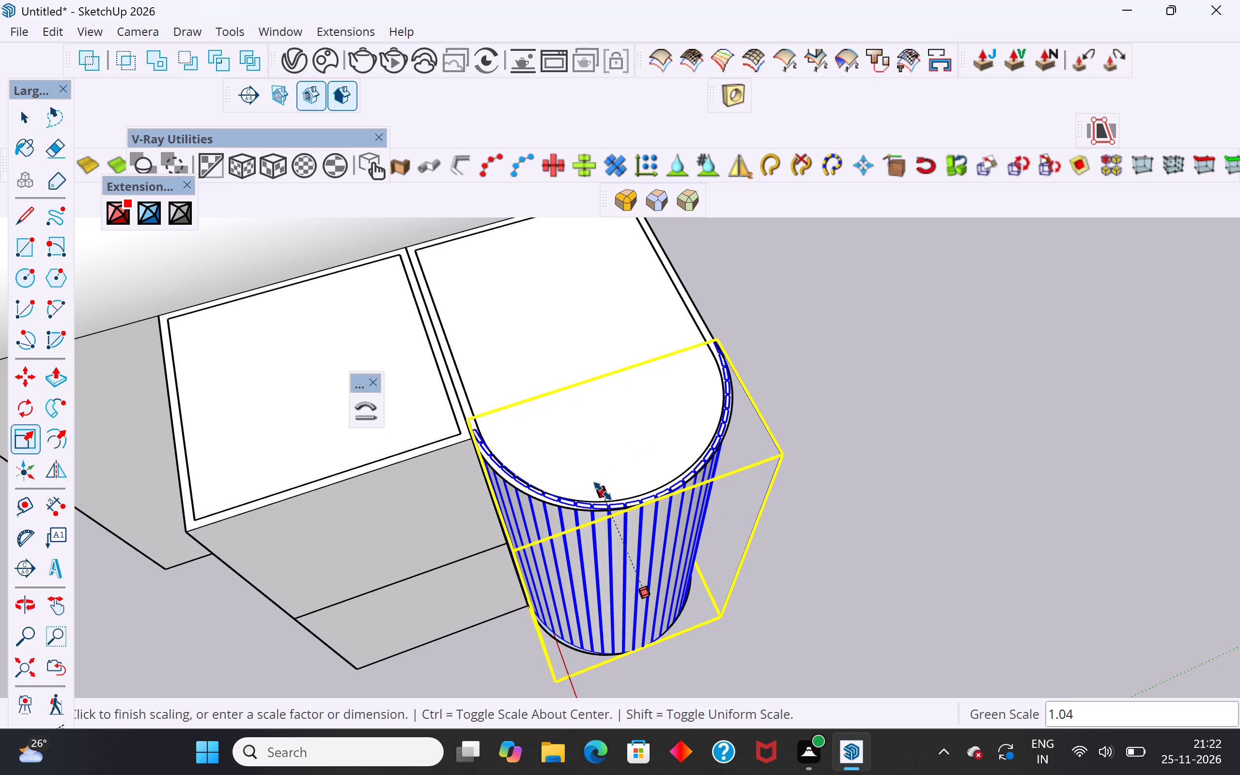
click(602, 487)
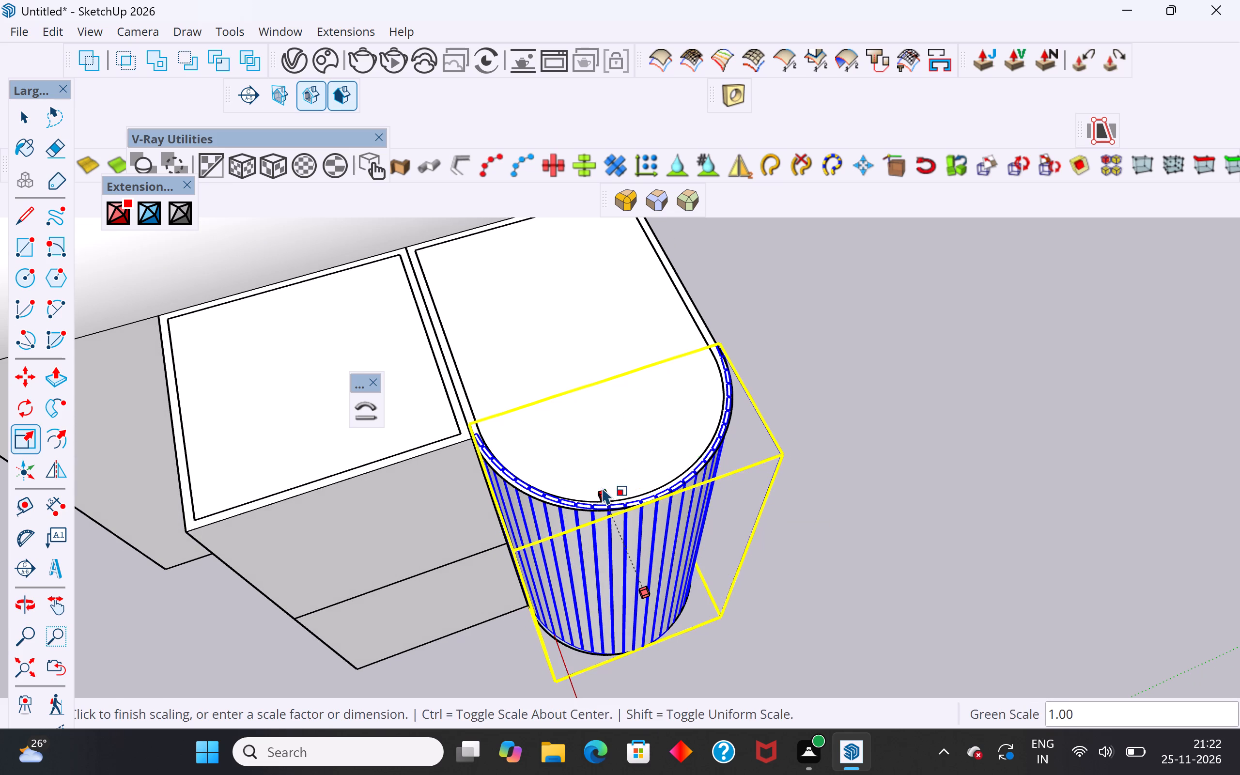
Scale the bent strips by 1.01 along the red direction toward the adjoining blocks, and deselect them.
middle_drag(474, 566, 514, 528)
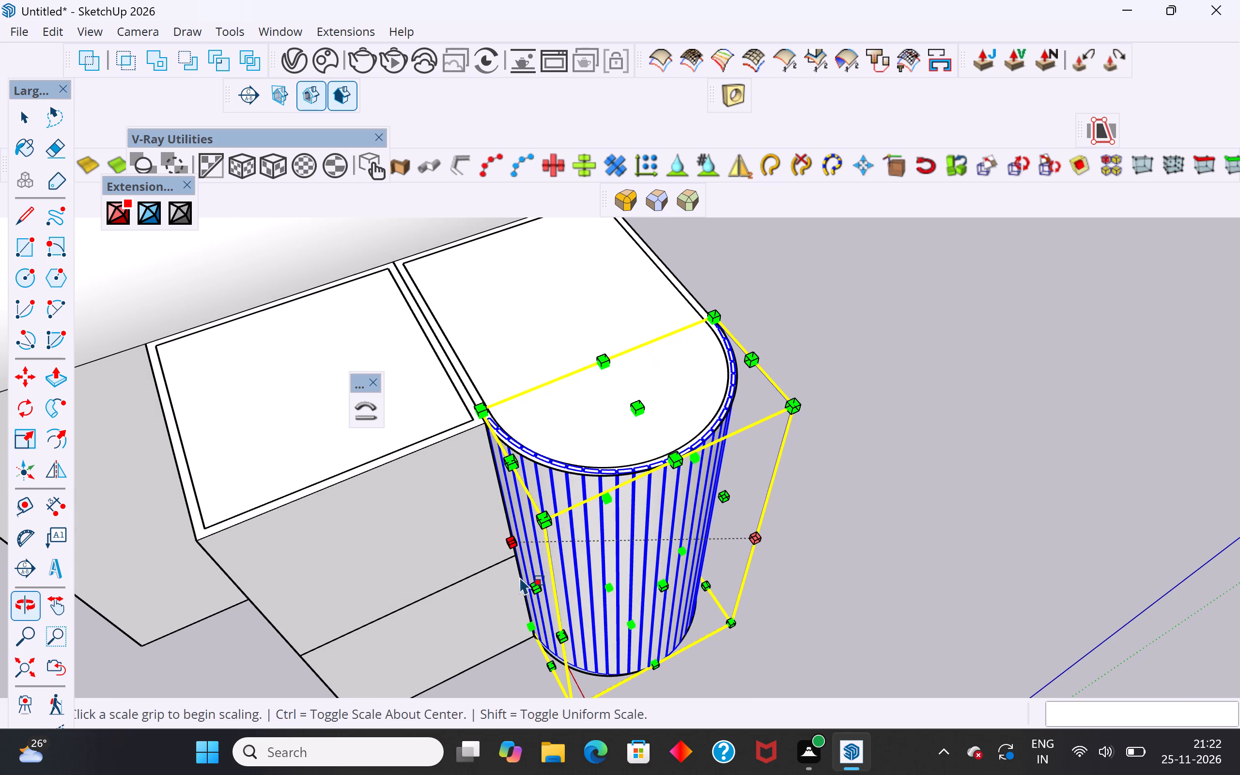
click(533, 589)
click(533, 589)
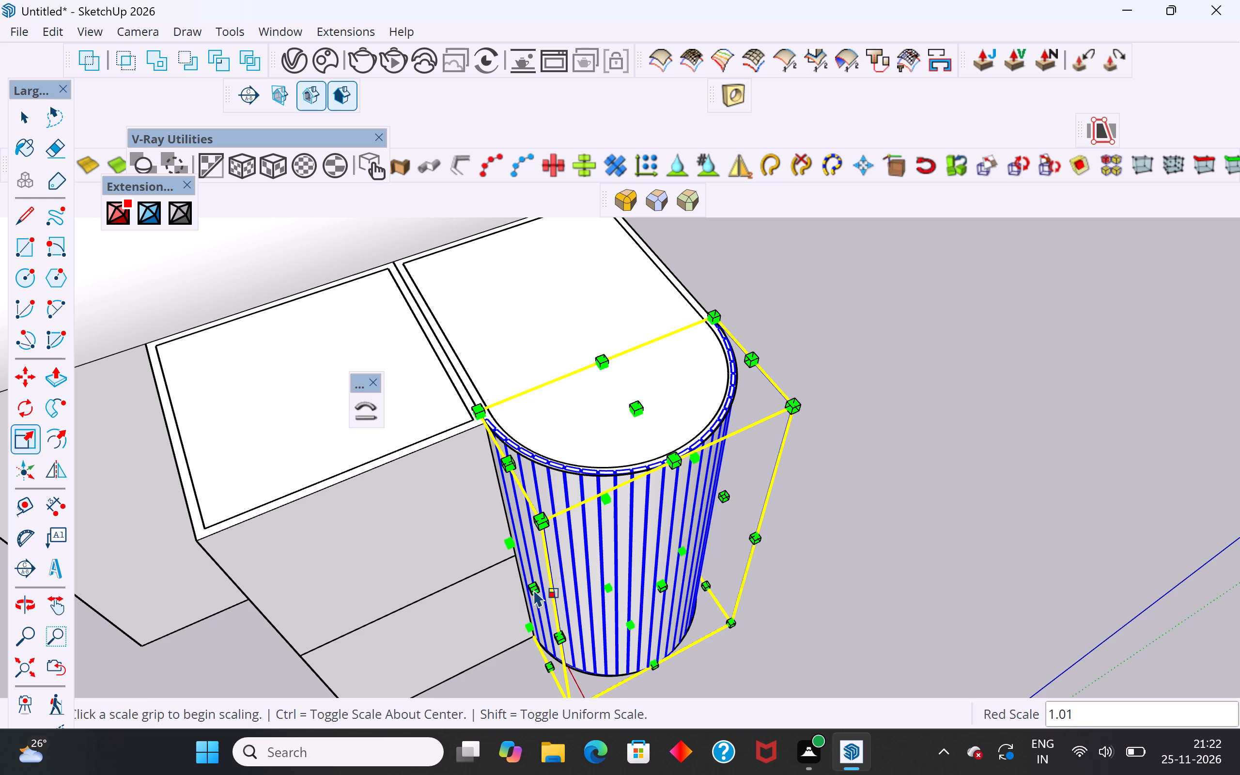
click(33, 118)
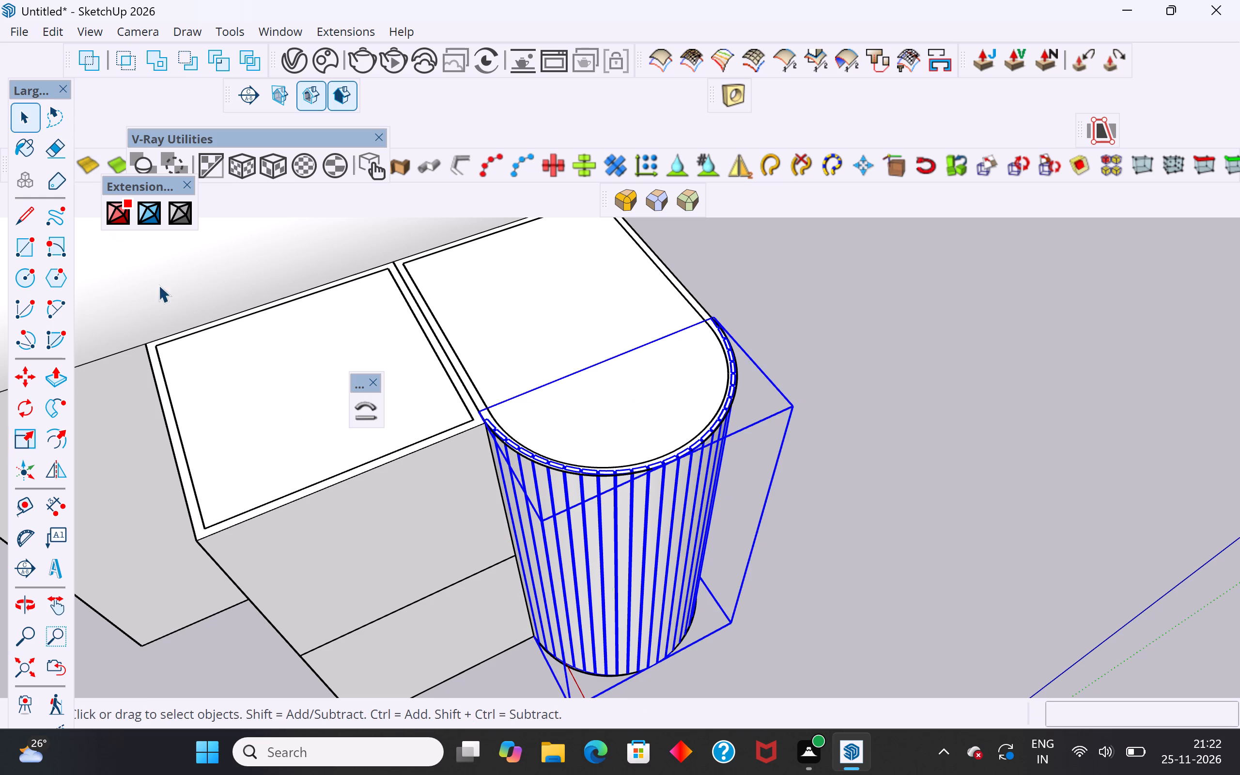
click(158, 285)
Examine how the bent strips meet the curved wall and the edge beside the arched window.
scroll(177, 540, down, 5)
click(640, 491)
middle_drag(775, 449, 359, 337)
scroll(486, 538, down, 6)
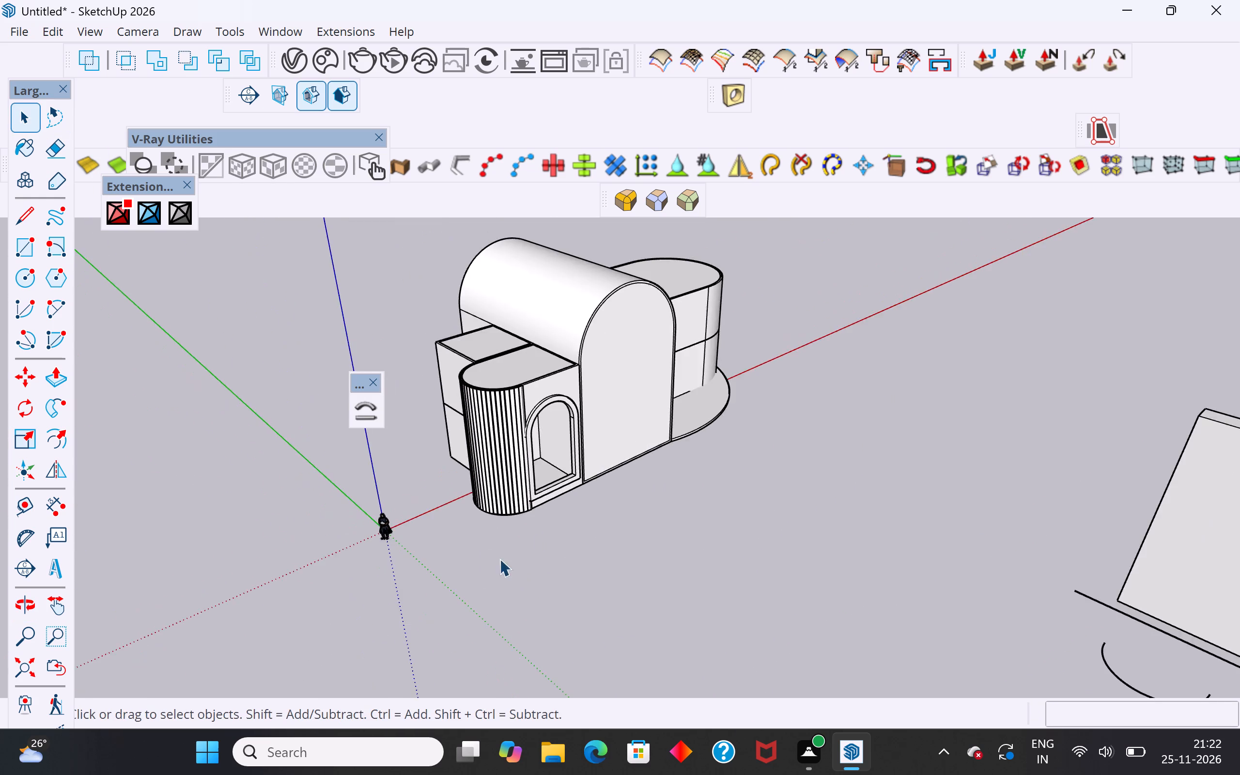
middle_drag(631, 446, 413, 330)
scroll(517, 382, up, 12)
middle_drag(510, 487, 612, 521)
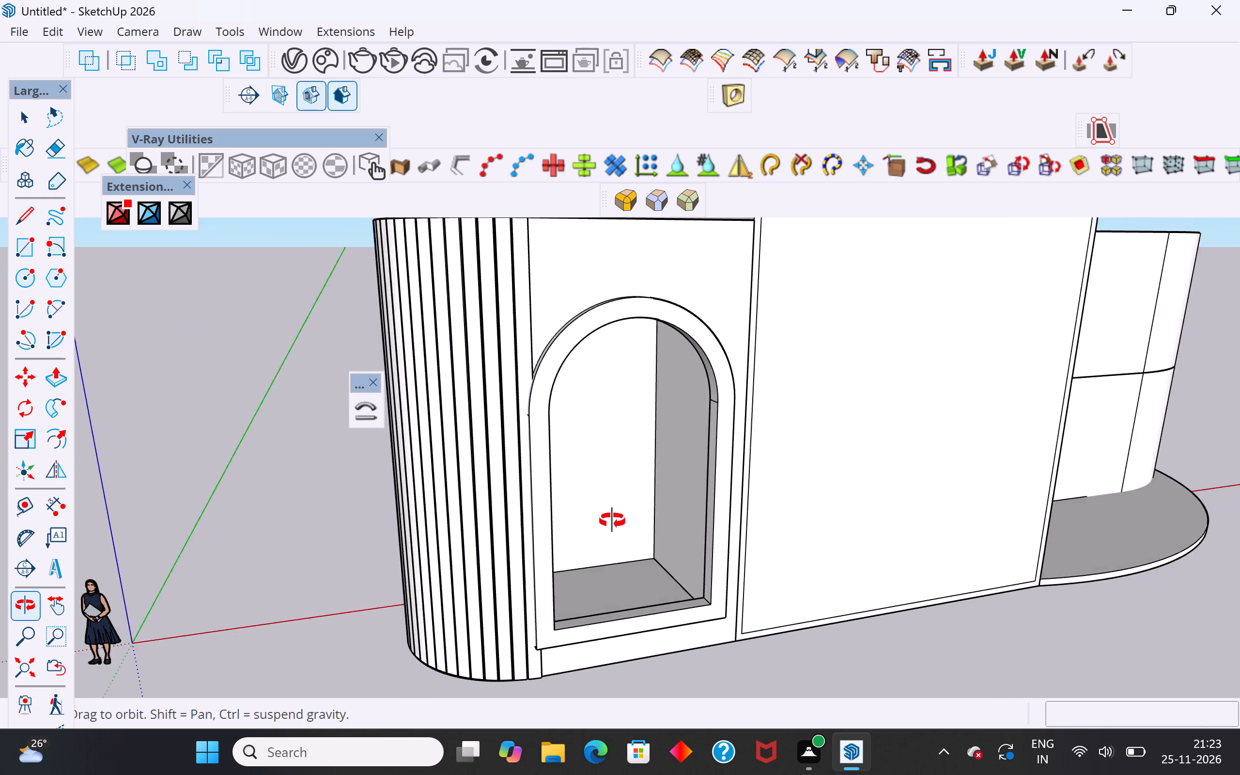
middle_drag(612, 521, 704, 697)
scroll(679, 544, up, 1)
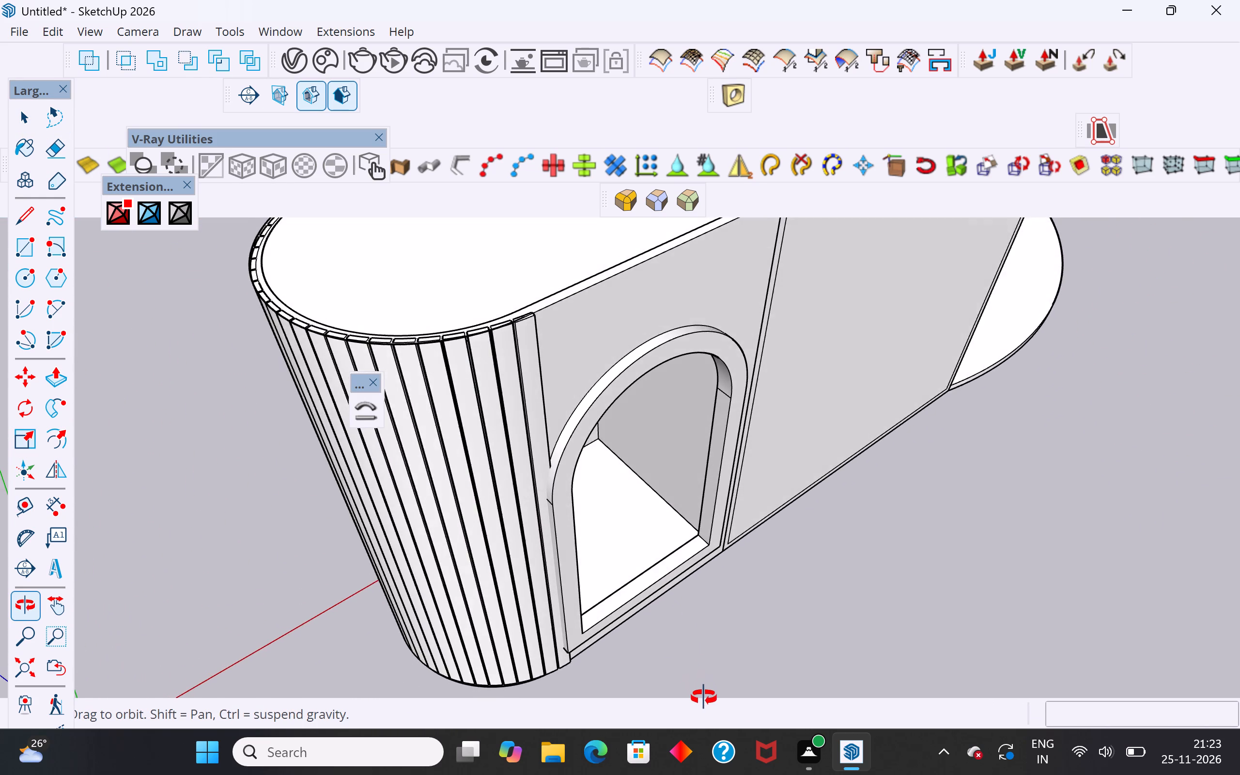
middle_drag(704, 697, 703, 731)
Select the bent strips and scale them by 1.01 along the red direction toward the arched window side.
click(488, 581)
middle_drag(655, 589, 655, 647)
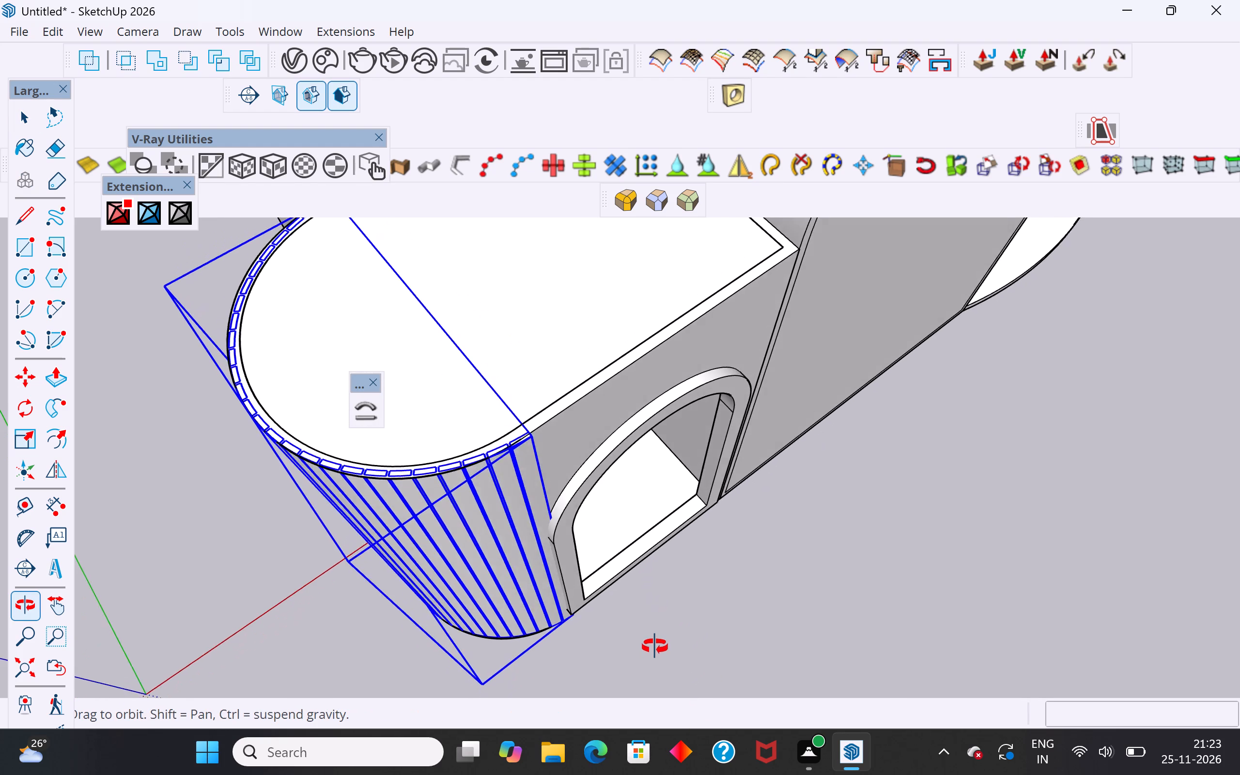
middle_drag(655, 647, 736, 680)
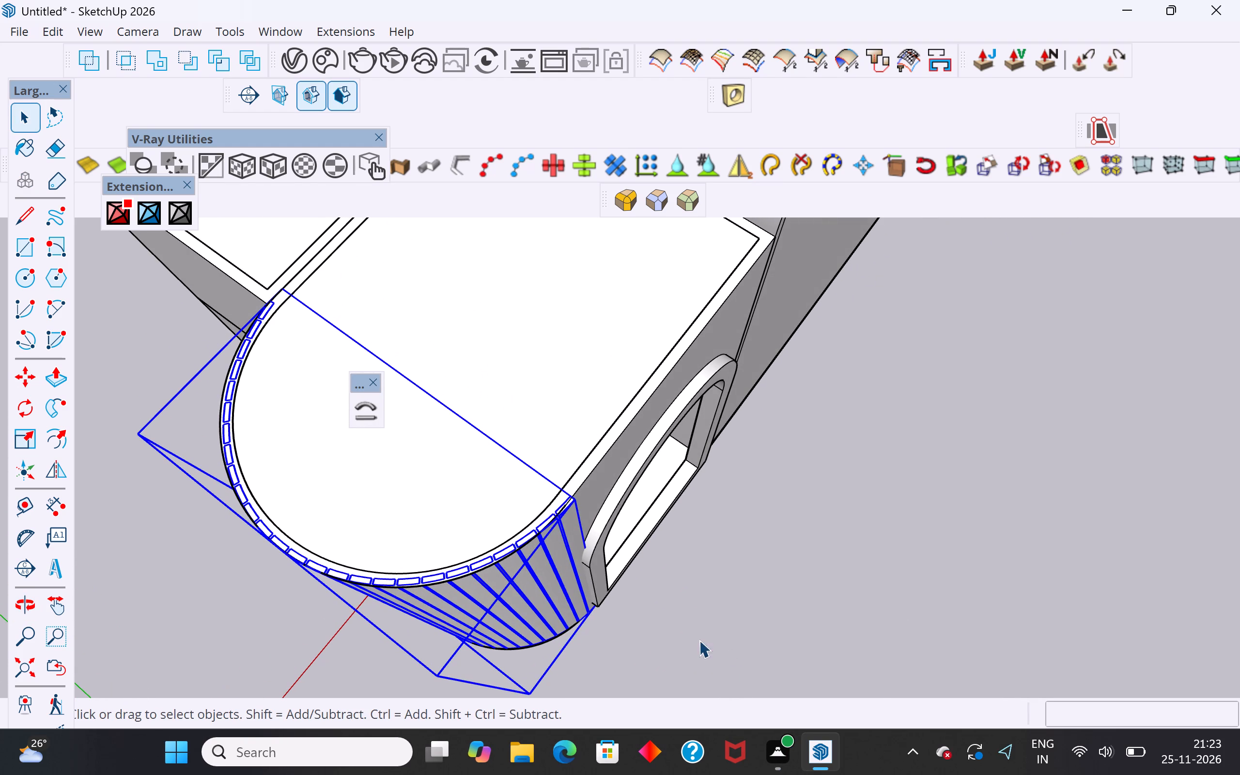
scroll(579, 546, up, 3)
middle_drag(598, 555, 839, 514)
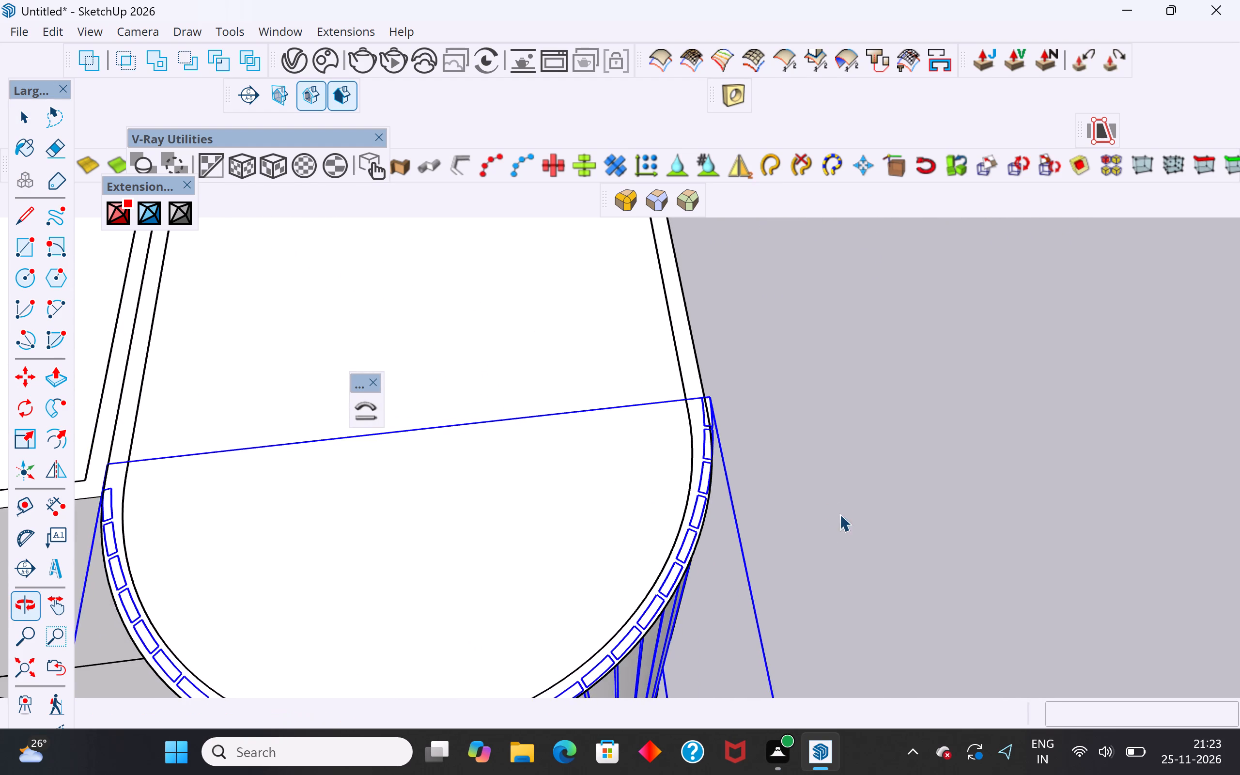
scroll(811, 536, down, 3)
key(s)
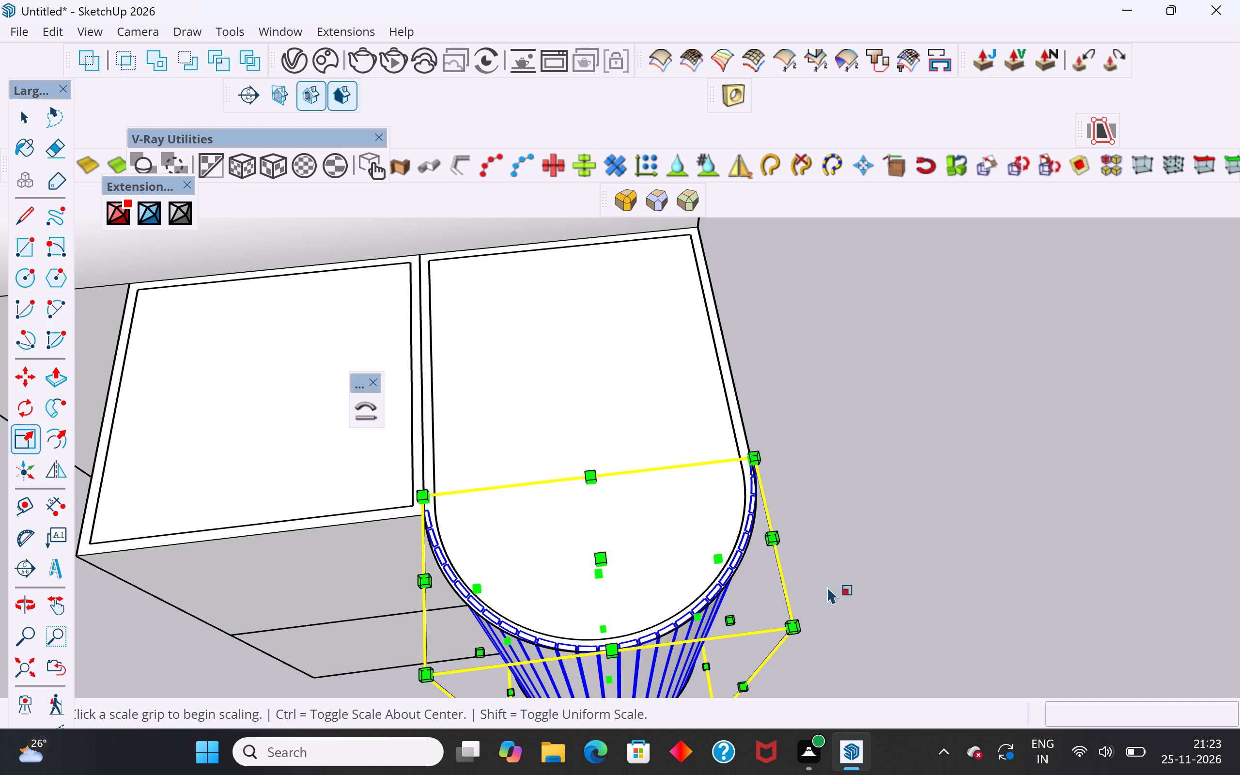
middle_drag(824, 531, 822, 501)
click(734, 632)
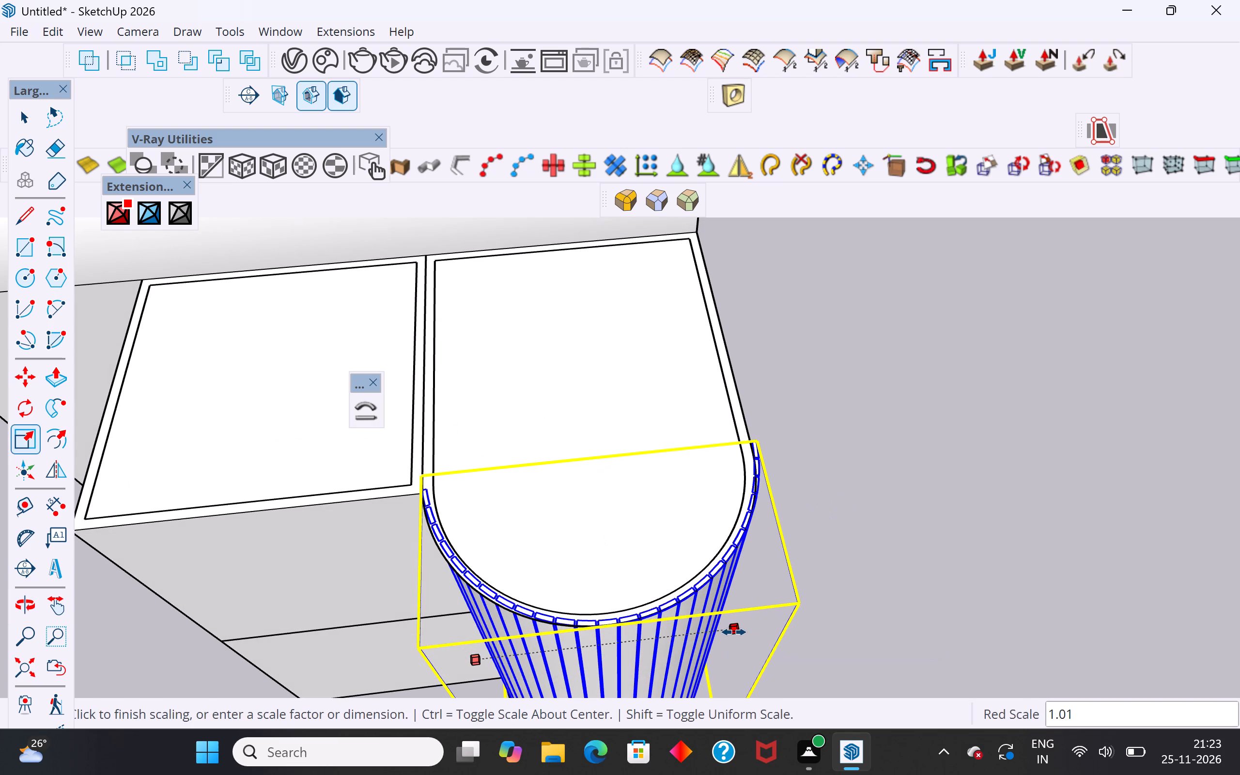
click(734, 632)
Examine the strips' fit around the curved wall from both sides and above, with the strips deselected.
middle_drag(946, 569, 830, 646)
scroll(809, 559, down, 3)
middle_drag(795, 596, 388, 334)
scroll(476, 466, up, 3)
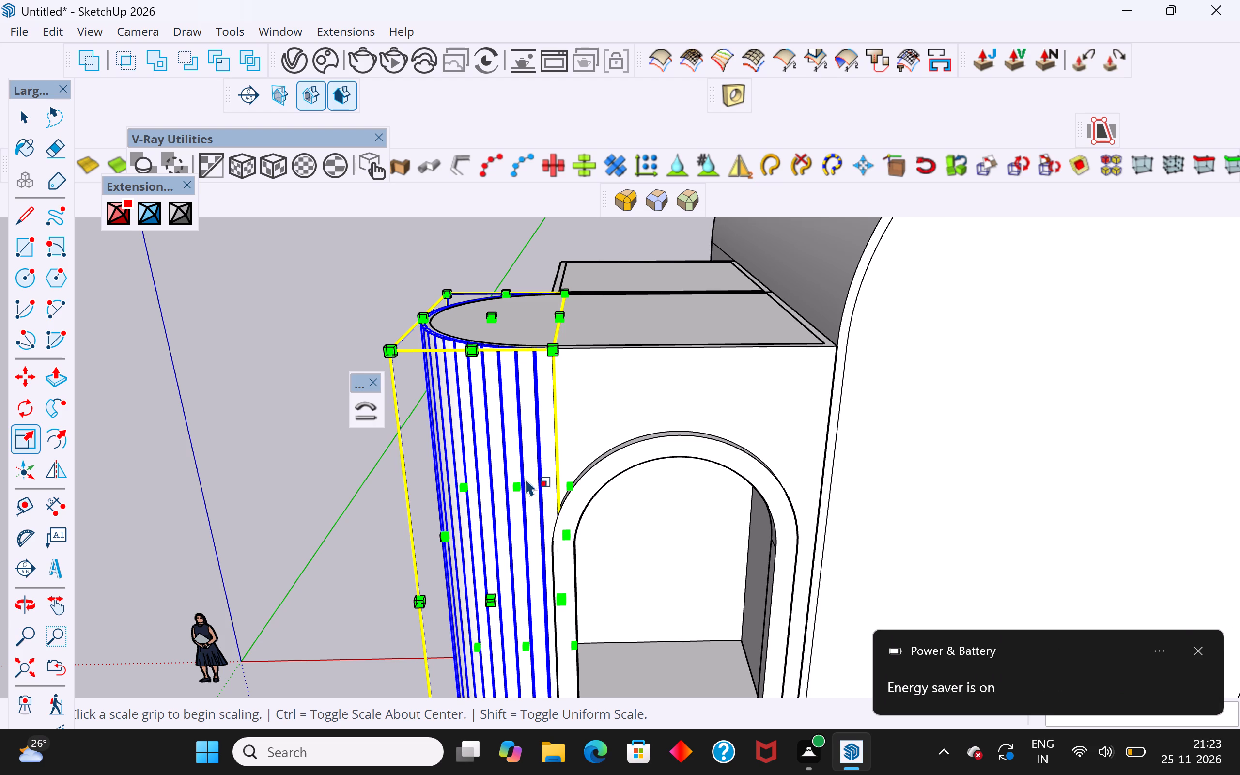
middle_drag(525, 478, 575, 575)
middle_drag(430, 474, 621, 395)
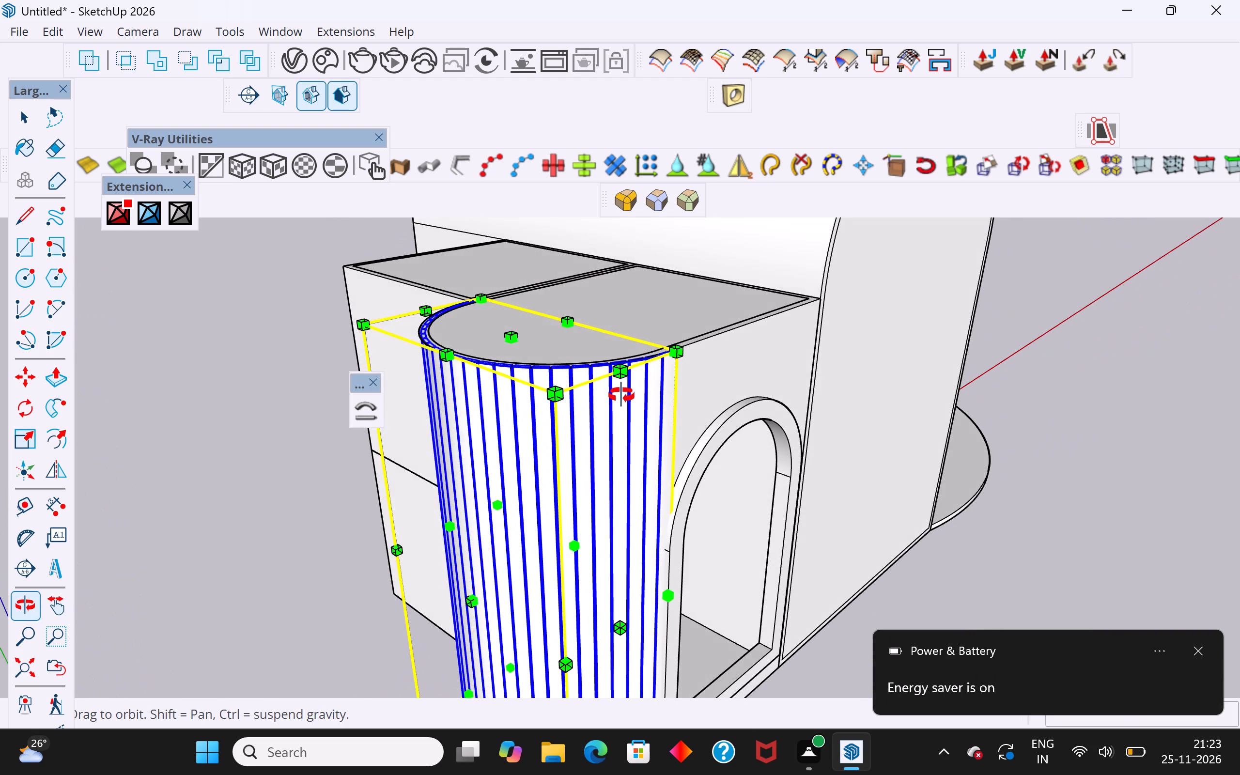
middle_drag(621, 395, 622, 395)
middle_drag(506, 460, 897, 456)
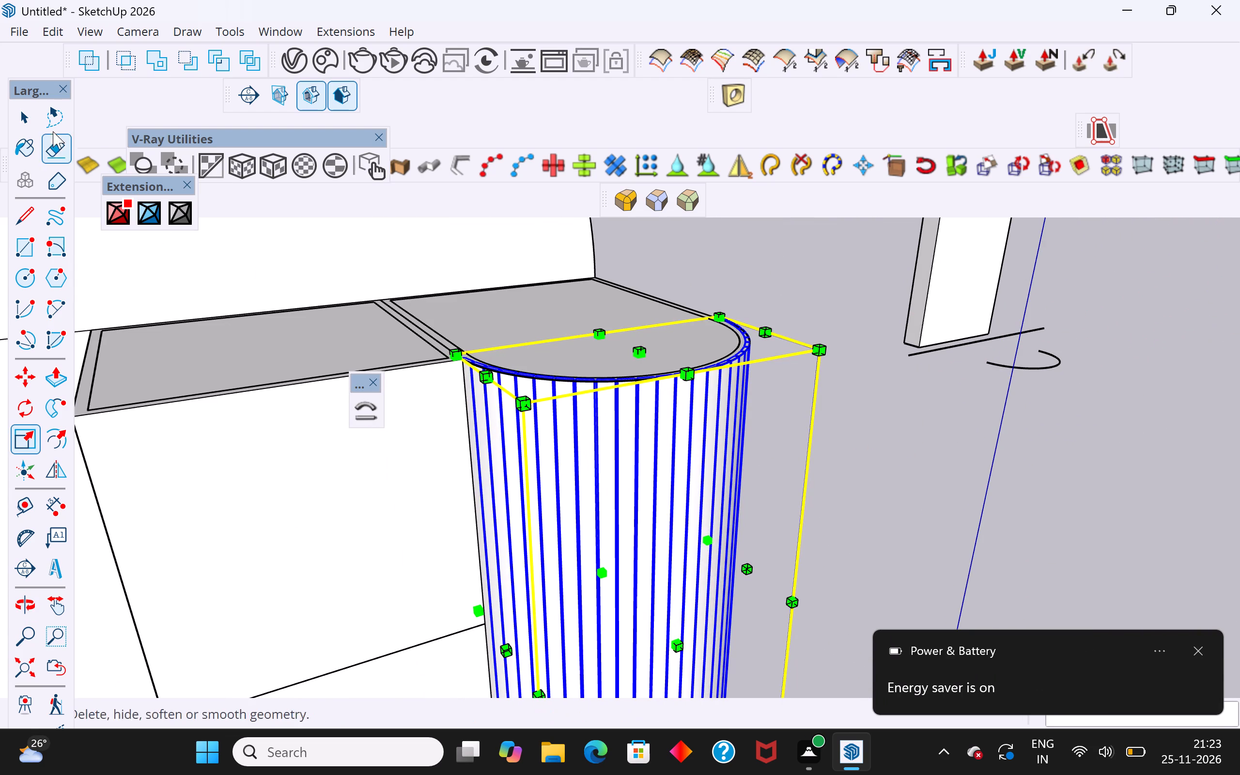
click(21, 116)
click(803, 304)
middle_drag(916, 411, 886, 492)
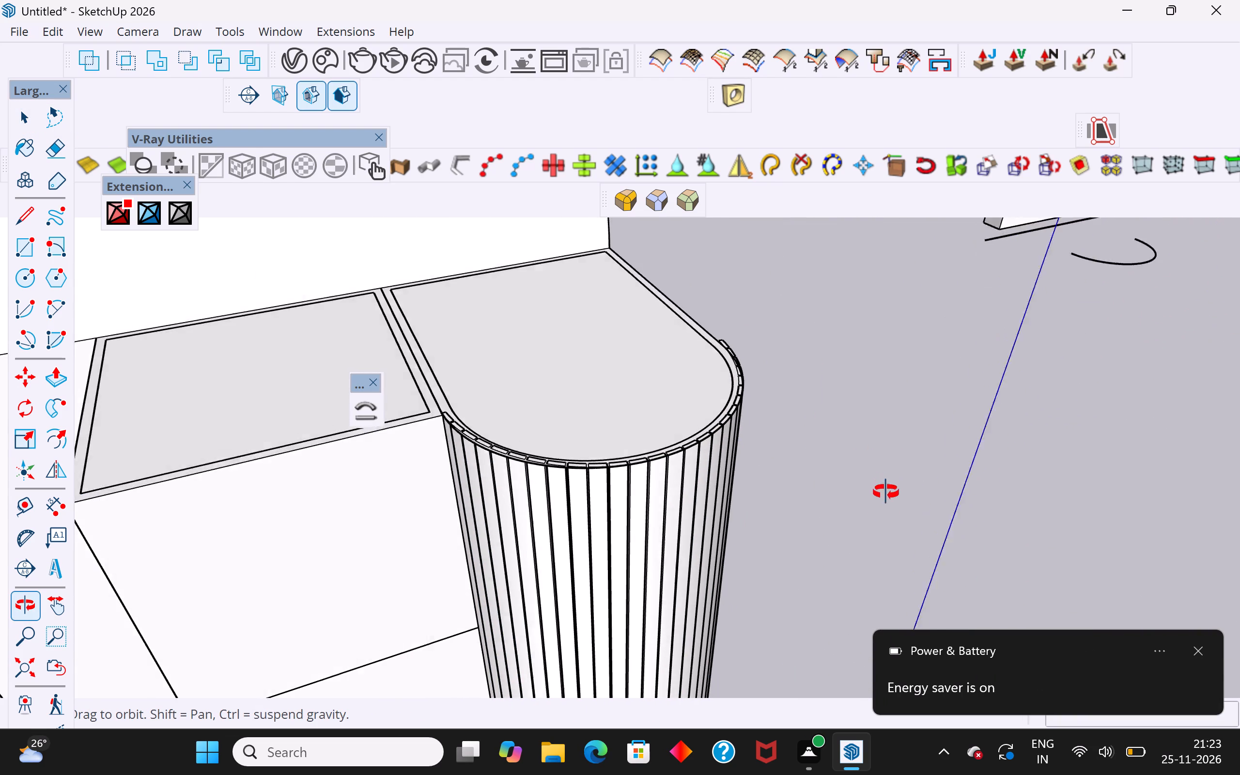
middle_drag(886, 492, 843, 596)
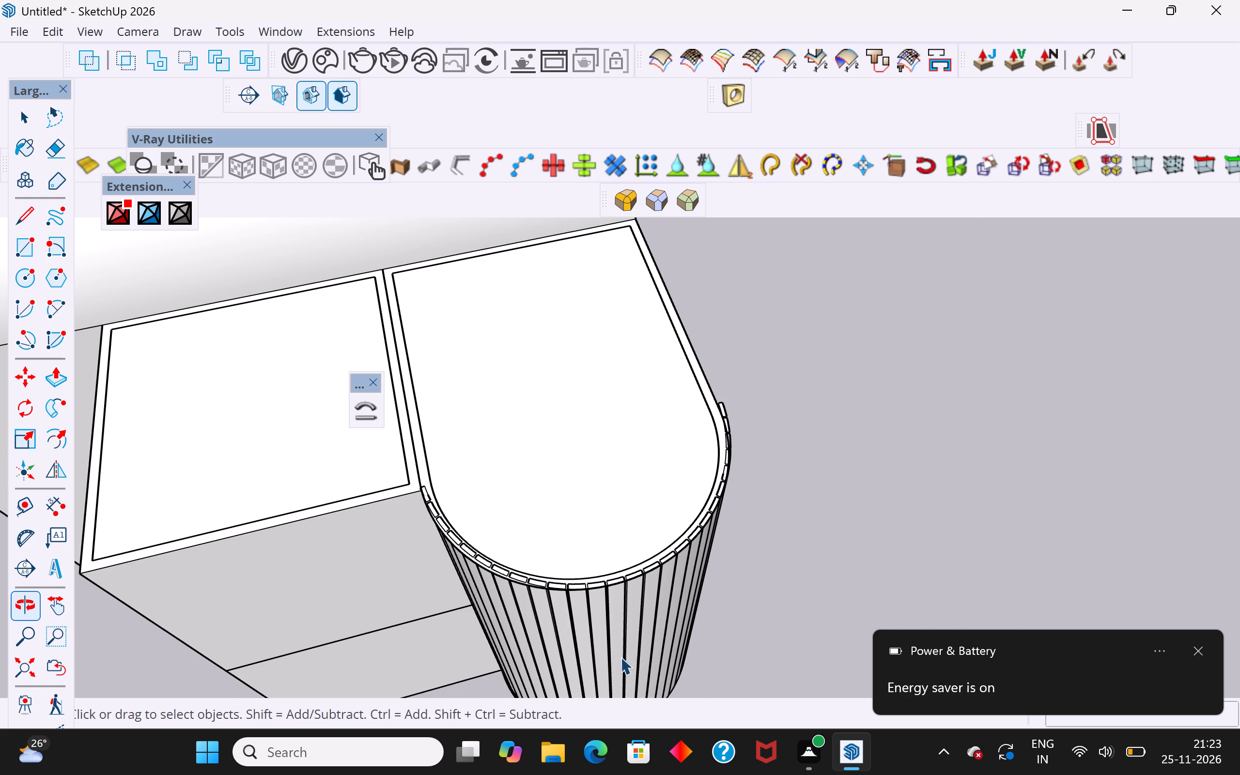
Scale the bent strips by 1.01 along the red direction on the side facing the adjoining blocks, and deselect them.
click(601, 646)
key(s)
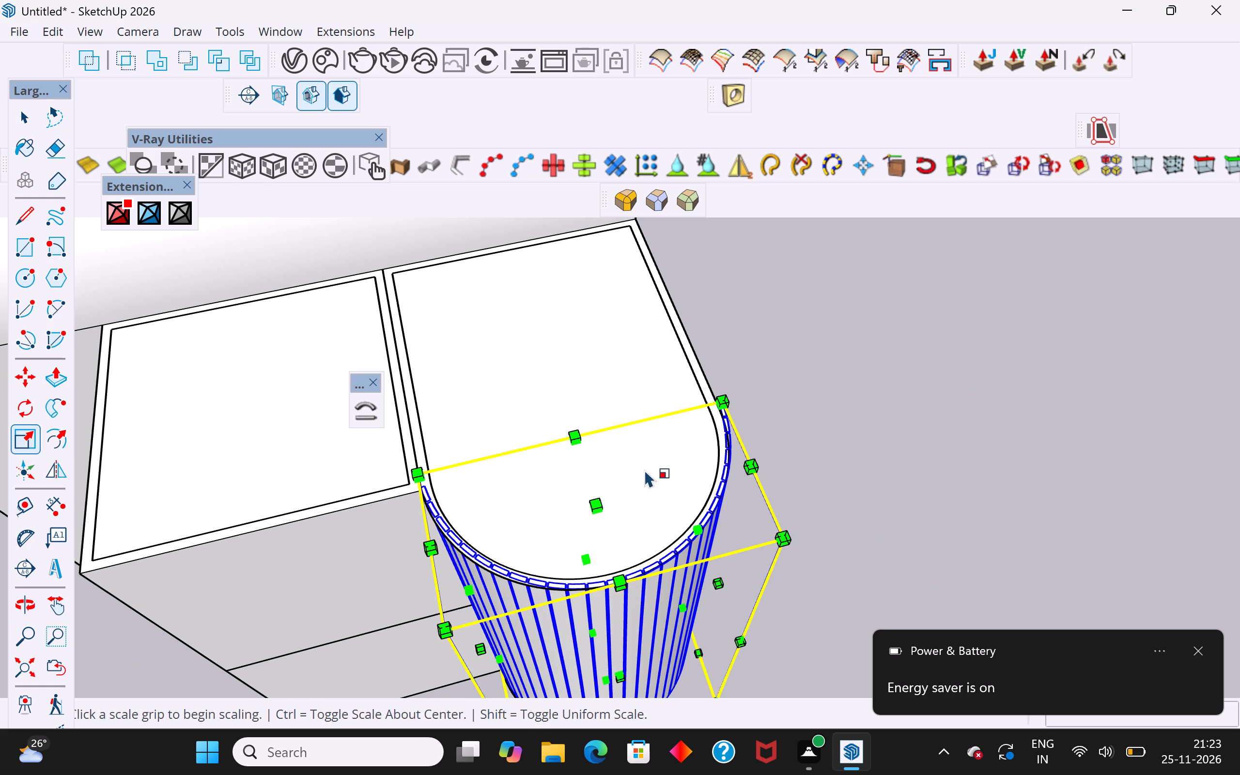
scroll(651, 462, down, 3)
middle_drag(659, 462, 744, 365)
click(553, 627)
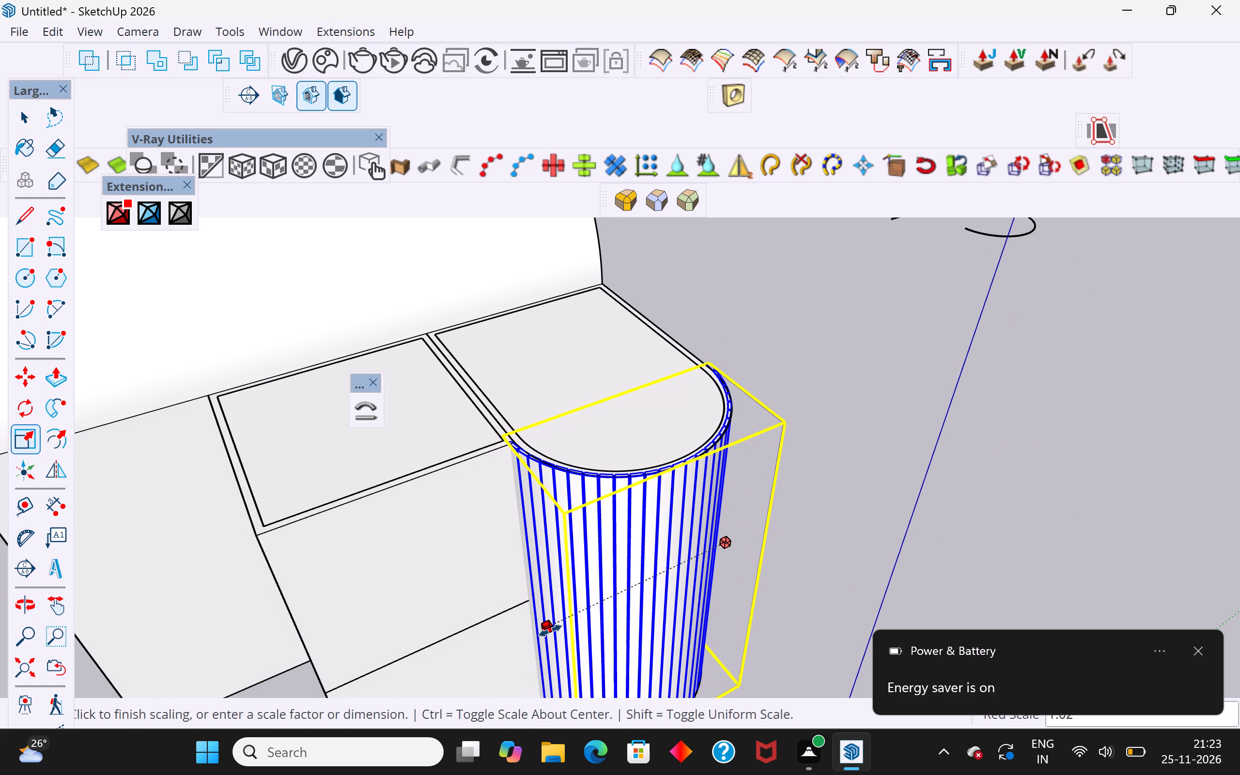
click(552, 631)
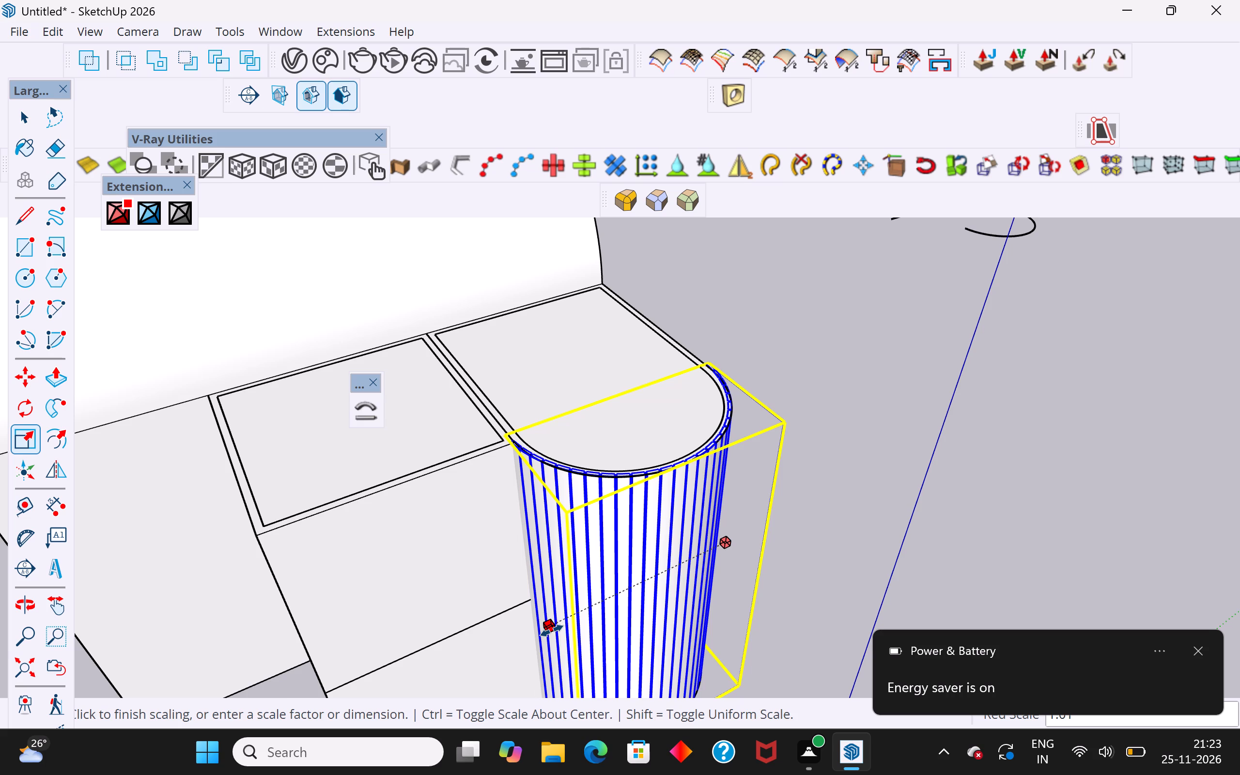
click(28, 120)
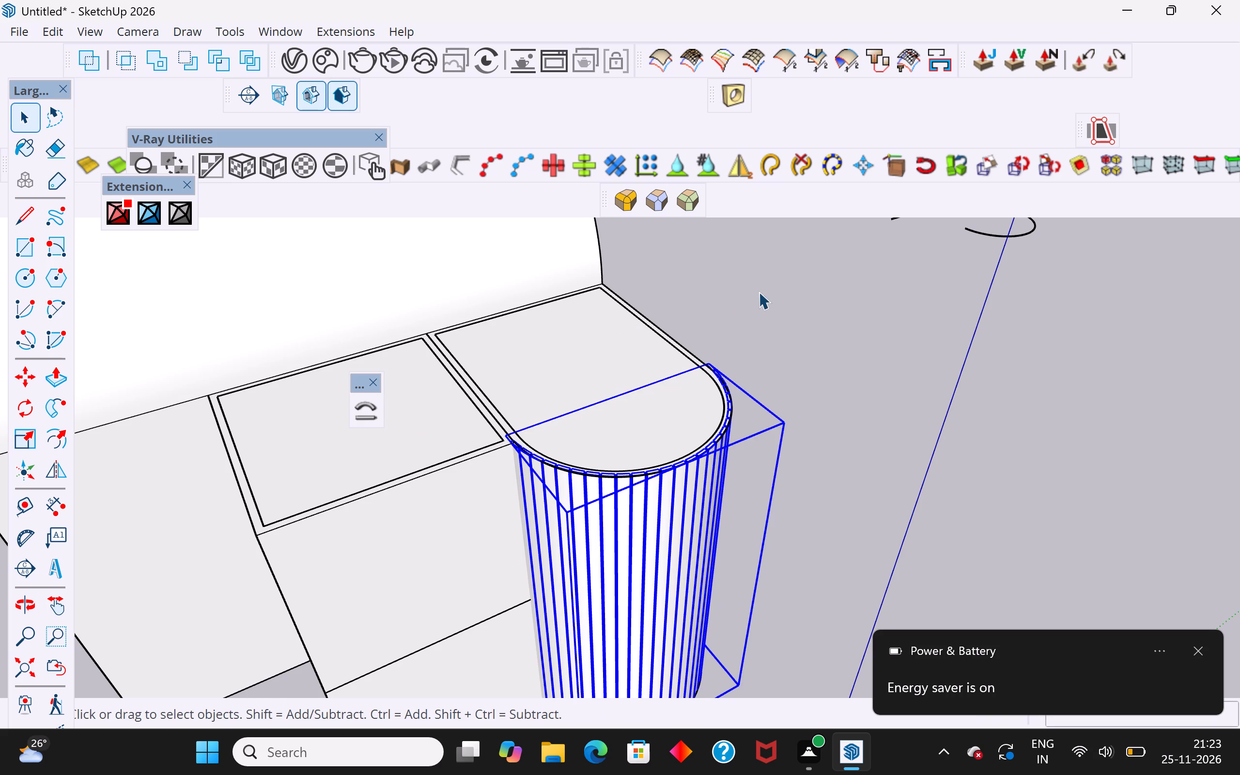
click(760, 292)
Examine the strip-clad curved wall beside the arched window and the whole front of the building.
scroll(744, 425, down, 3)
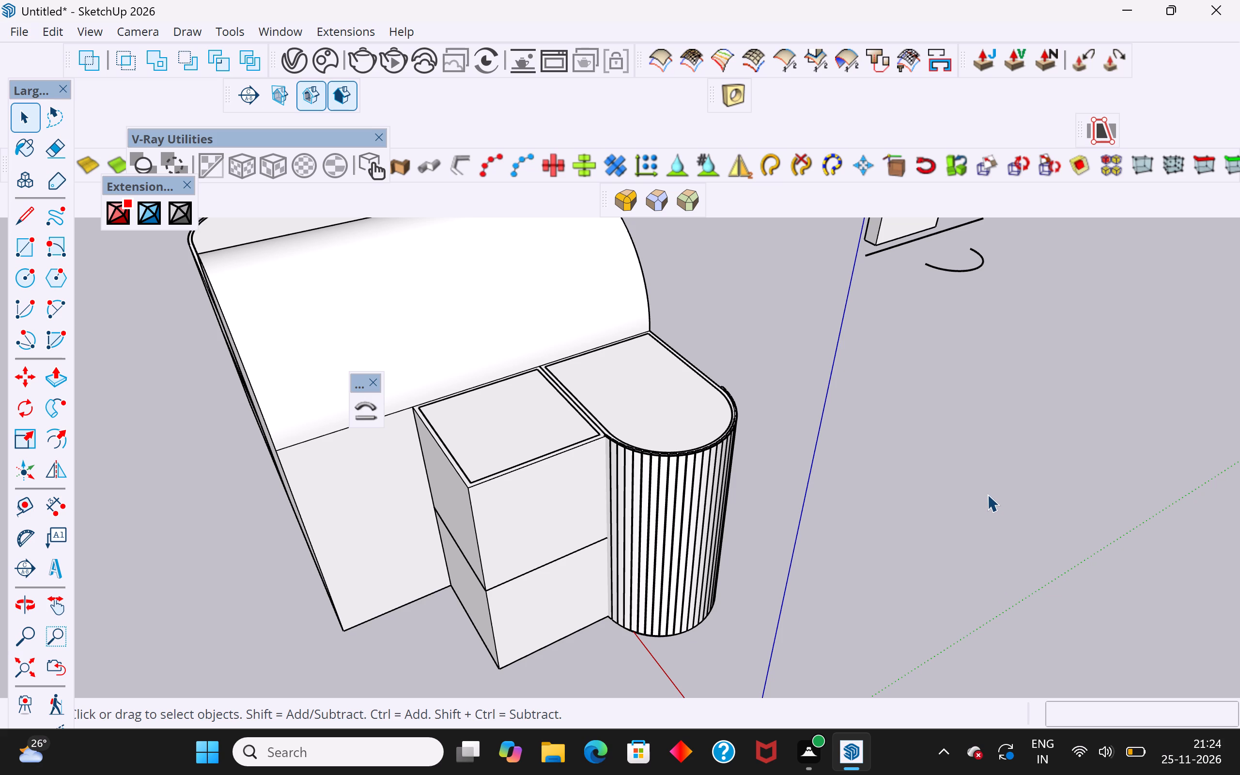
middle_drag(834, 412, 282, 593)
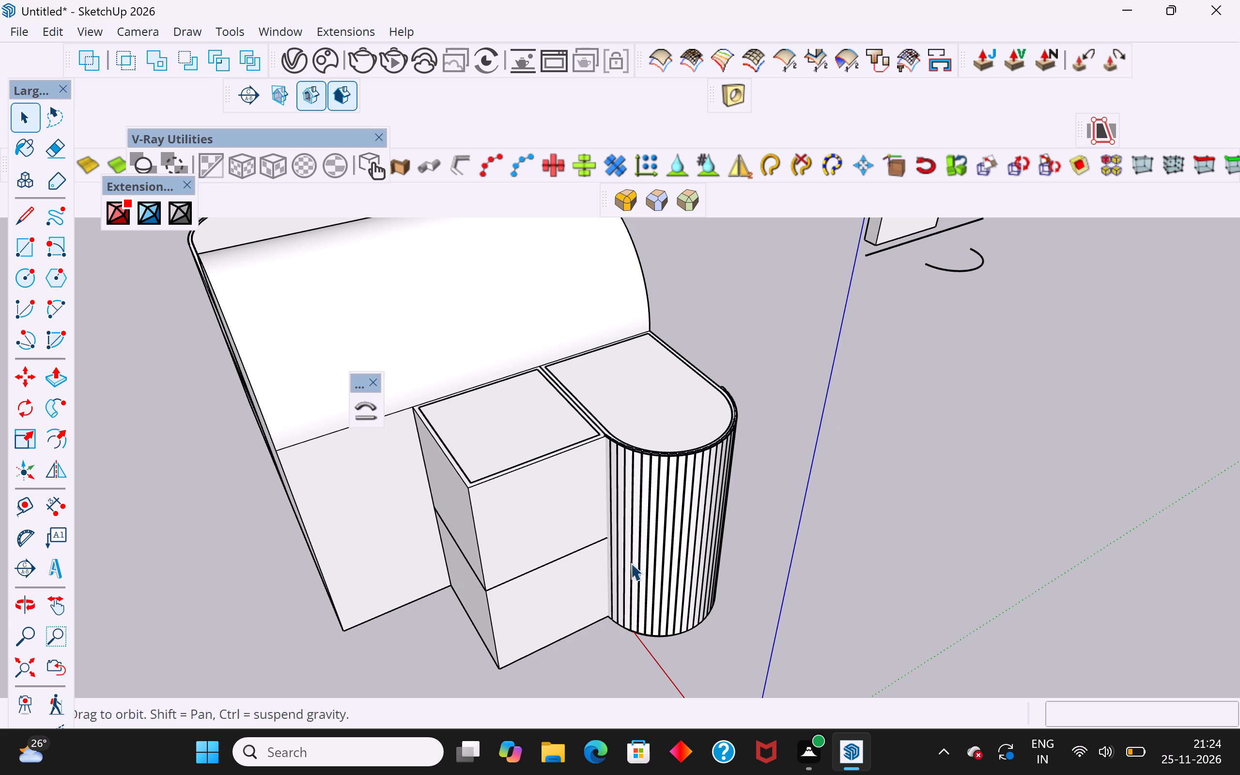
scroll(617, 549, down, 4)
middle_drag(866, 527, 766, 482)
scroll(532, 440, up, 2)
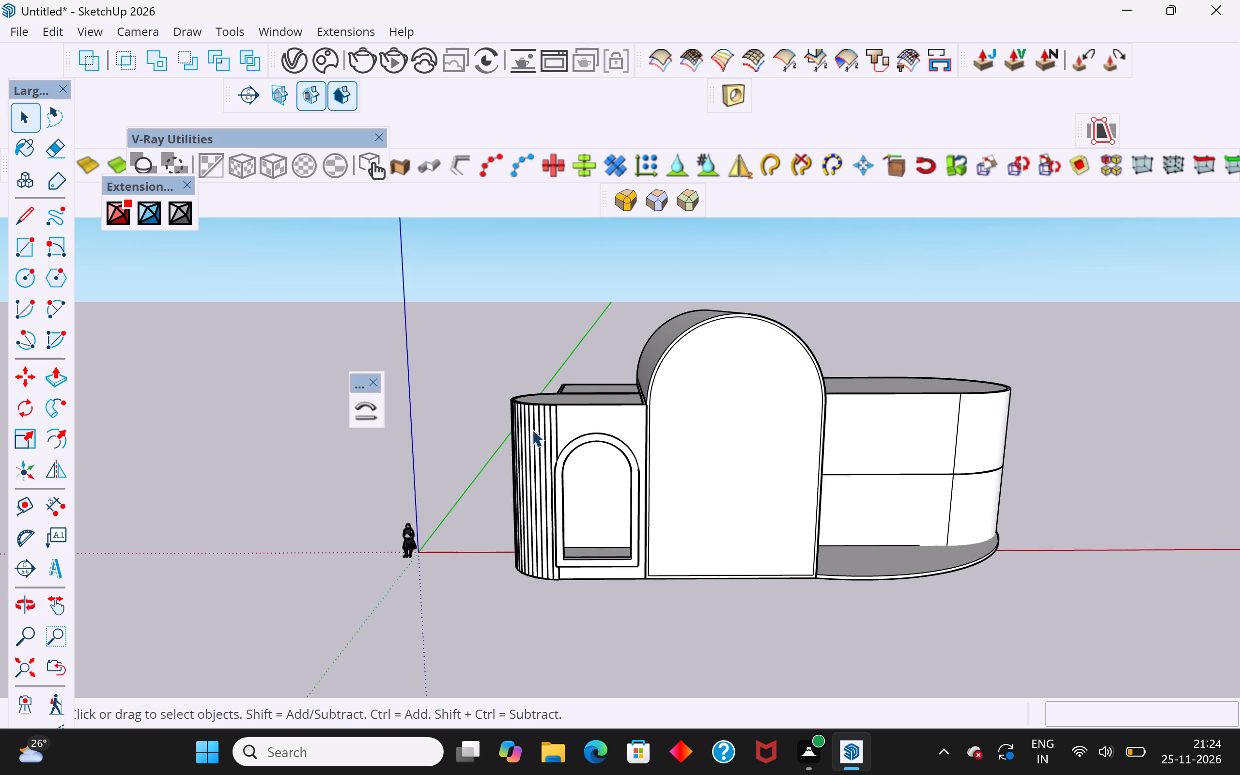
scroll(532, 429, up, 10)
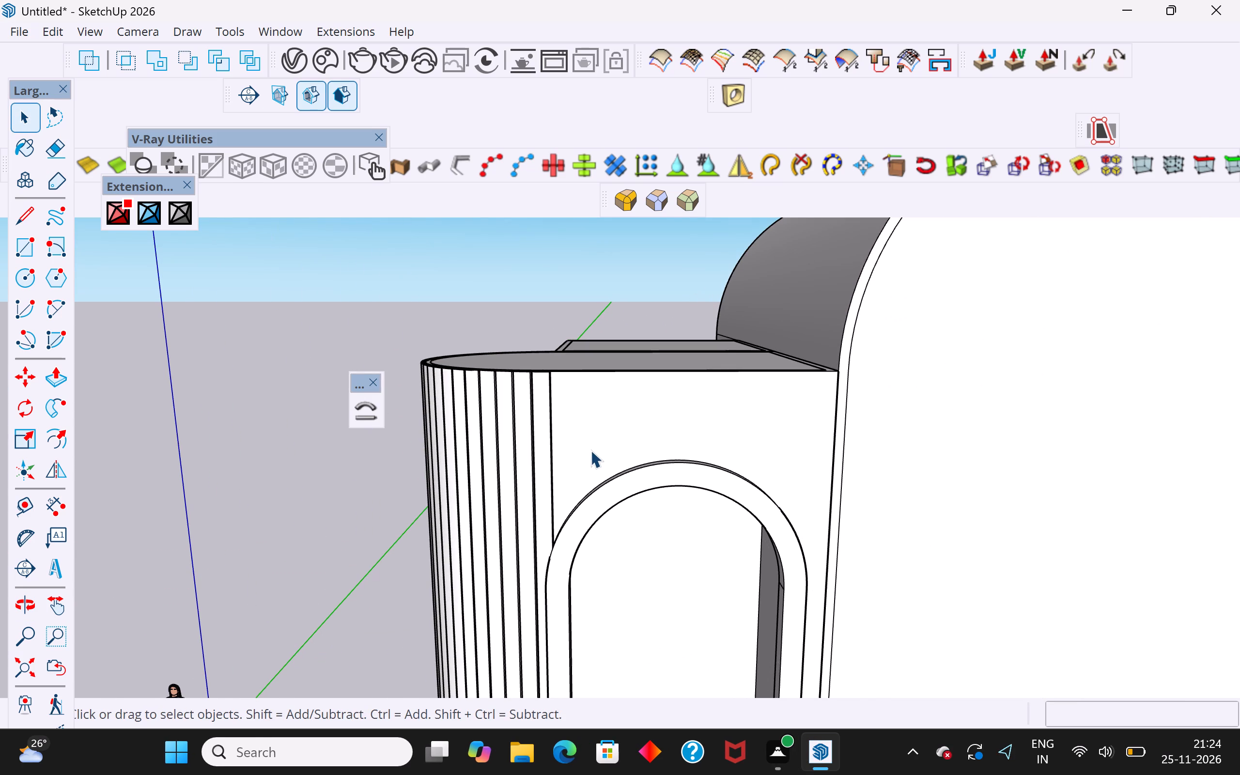
scroll(15, 0, down, 2)
scroll(390, 531, down, 6)
middle_drag(574, 508, 554, 537)
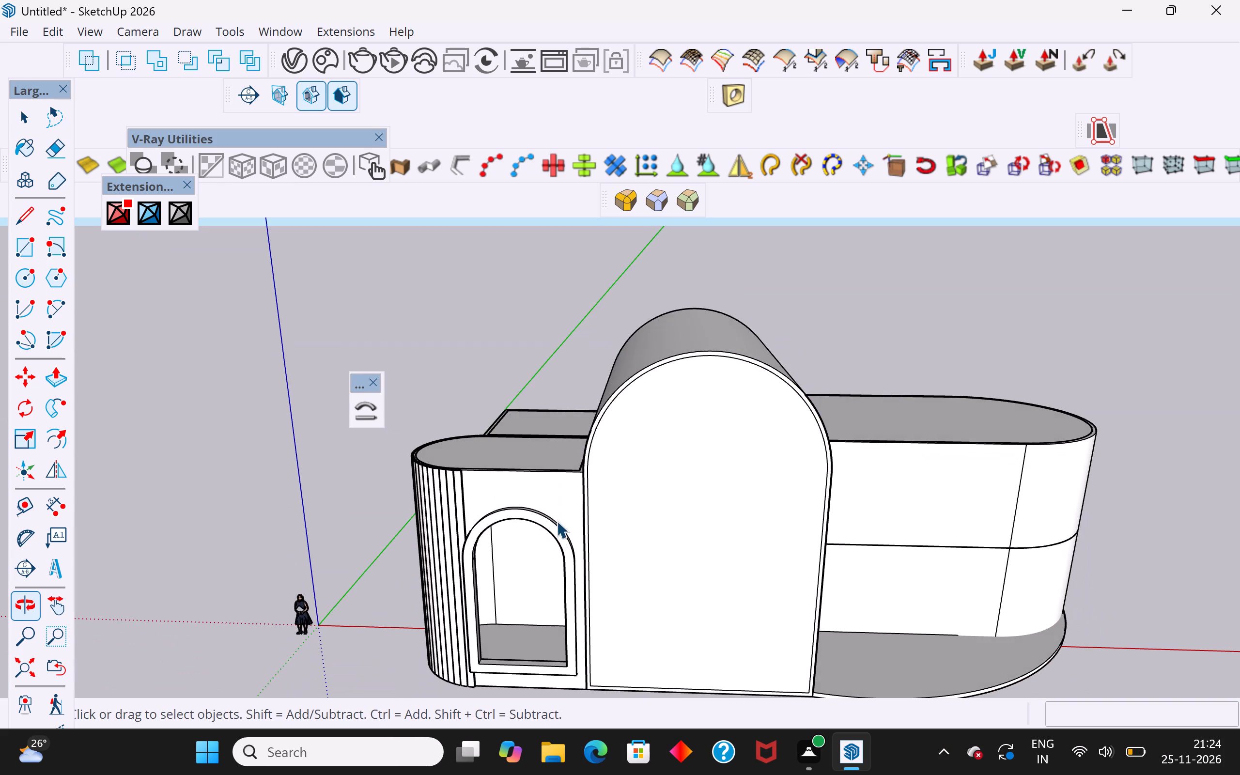
scroll(611, 430, down, 4)
middle_drag(667, 559, 682, 440)
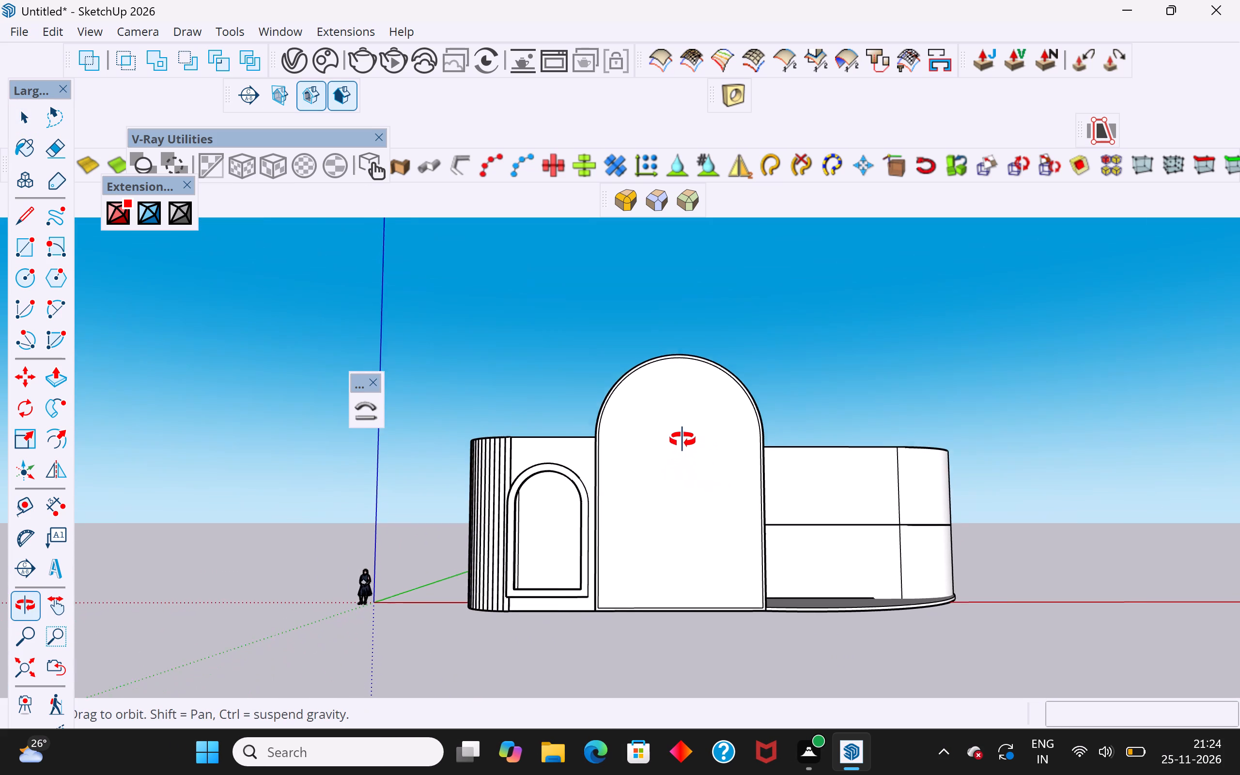
Select the flat wall face around the arched window and offset its outline inward by about 1 7/16".
middle_drag(682, 440, 682, 440)
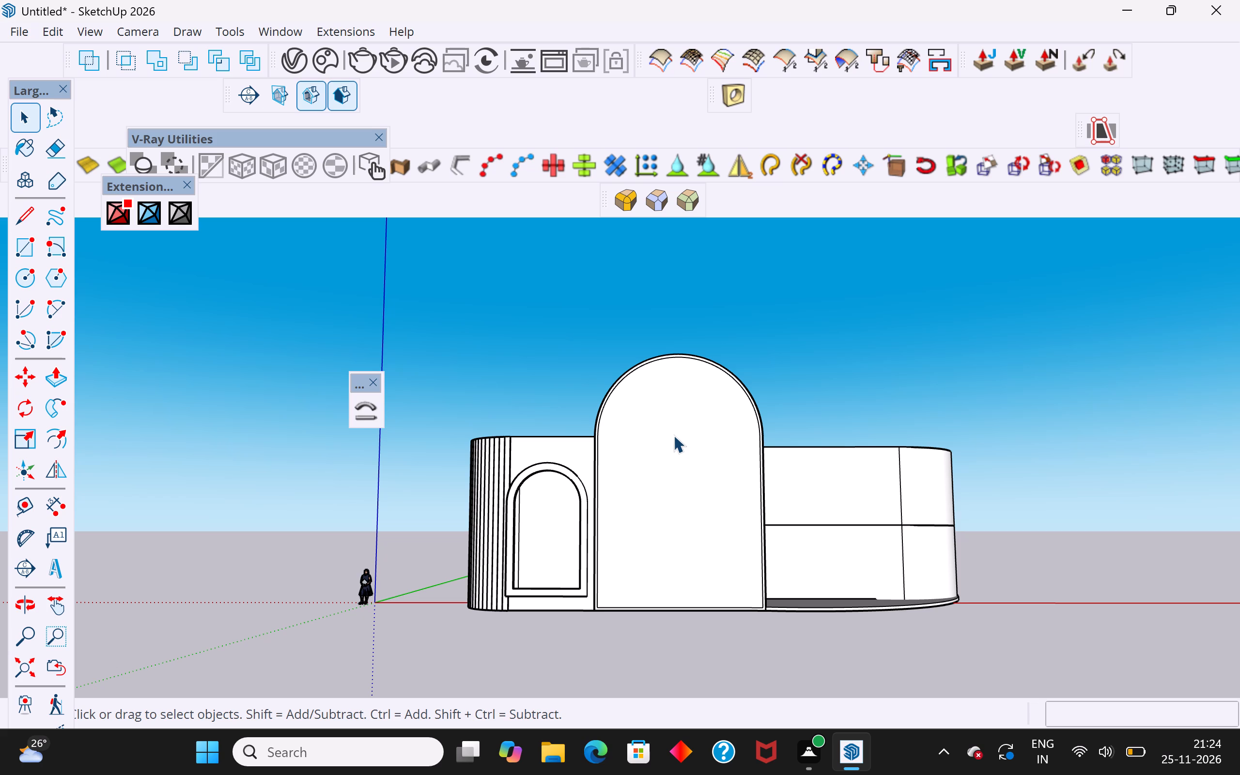
middle_drag(647, 464, 642, 496)
scroll(509, 549, up, 3)
middle_drag(566, 502, 572, 502)
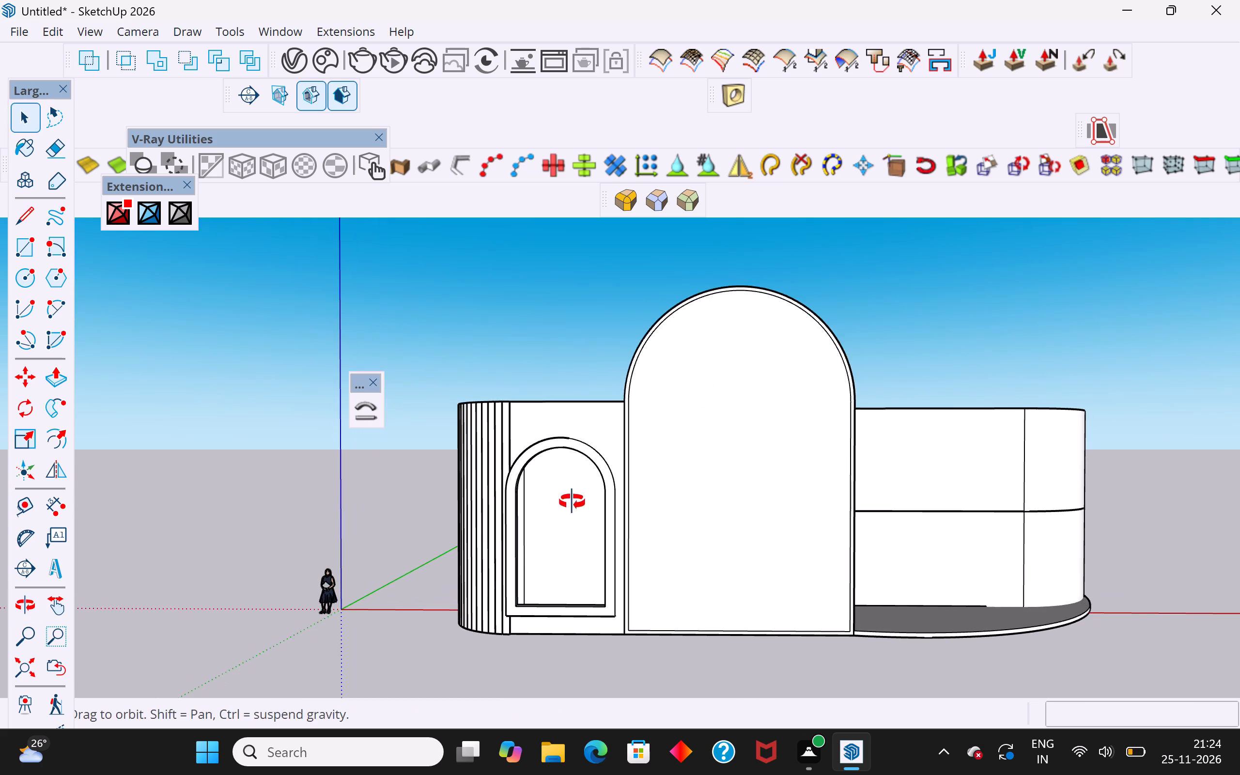
middle_drag(572, 502, 590, 510)
scroll(588, 416, up, 8)
middle_drag(586, 425, 620, 466)
scroll(421, 415, up, 2)
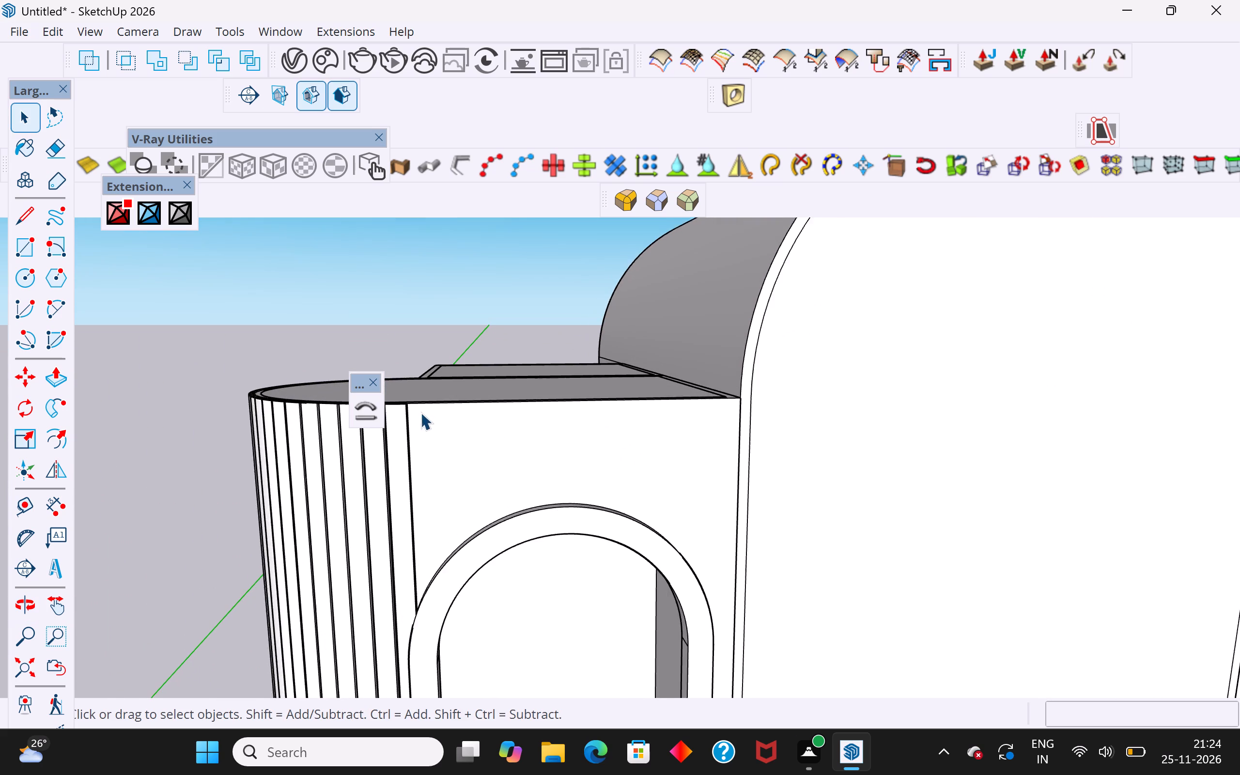
scroll(420, 412, up, 1)
click(581, 428)
middle_drag(625, 437, 742, 468)
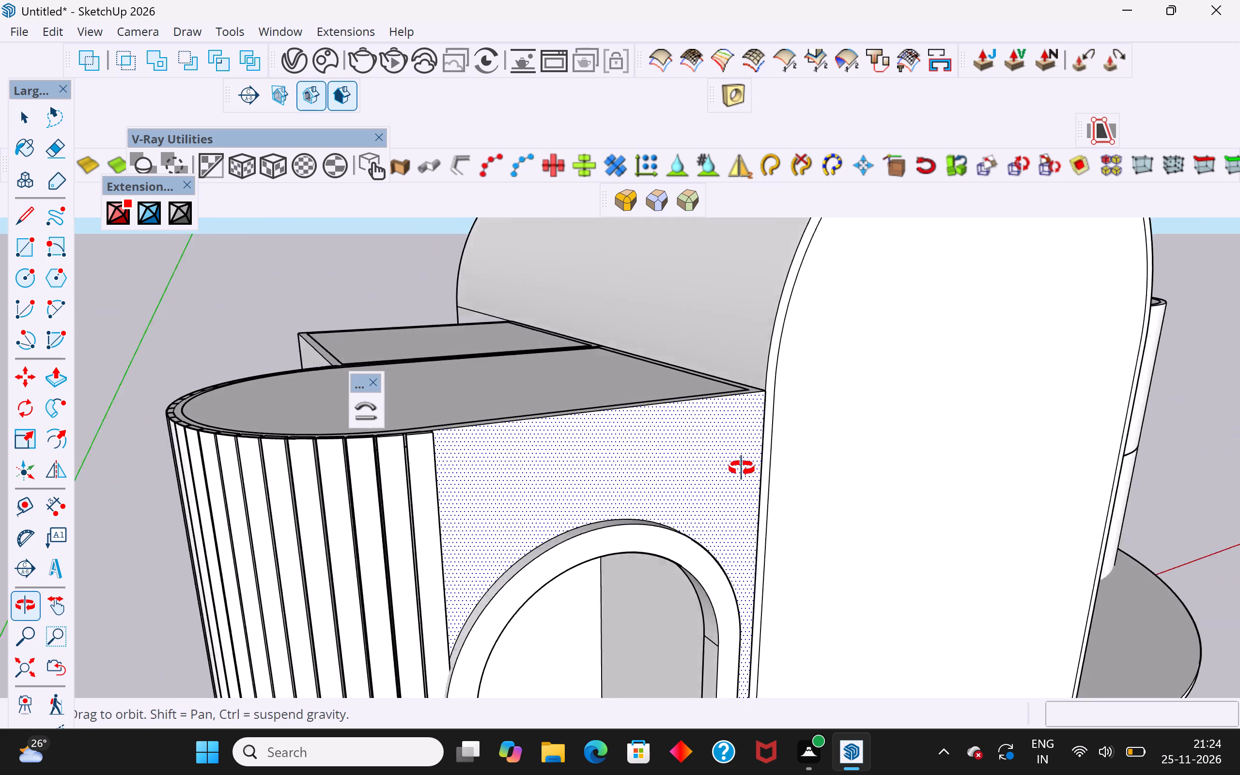
middle_drag(742, 468, 762, 465)
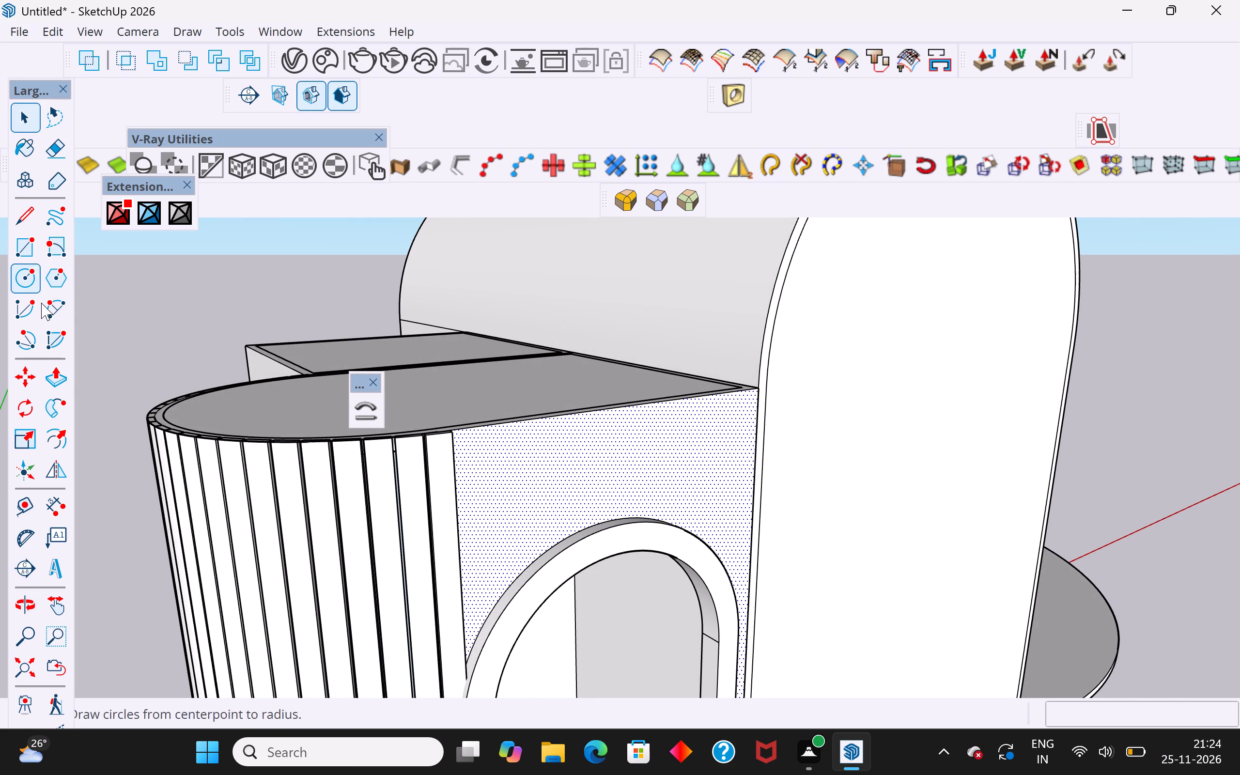
click(60, 438)
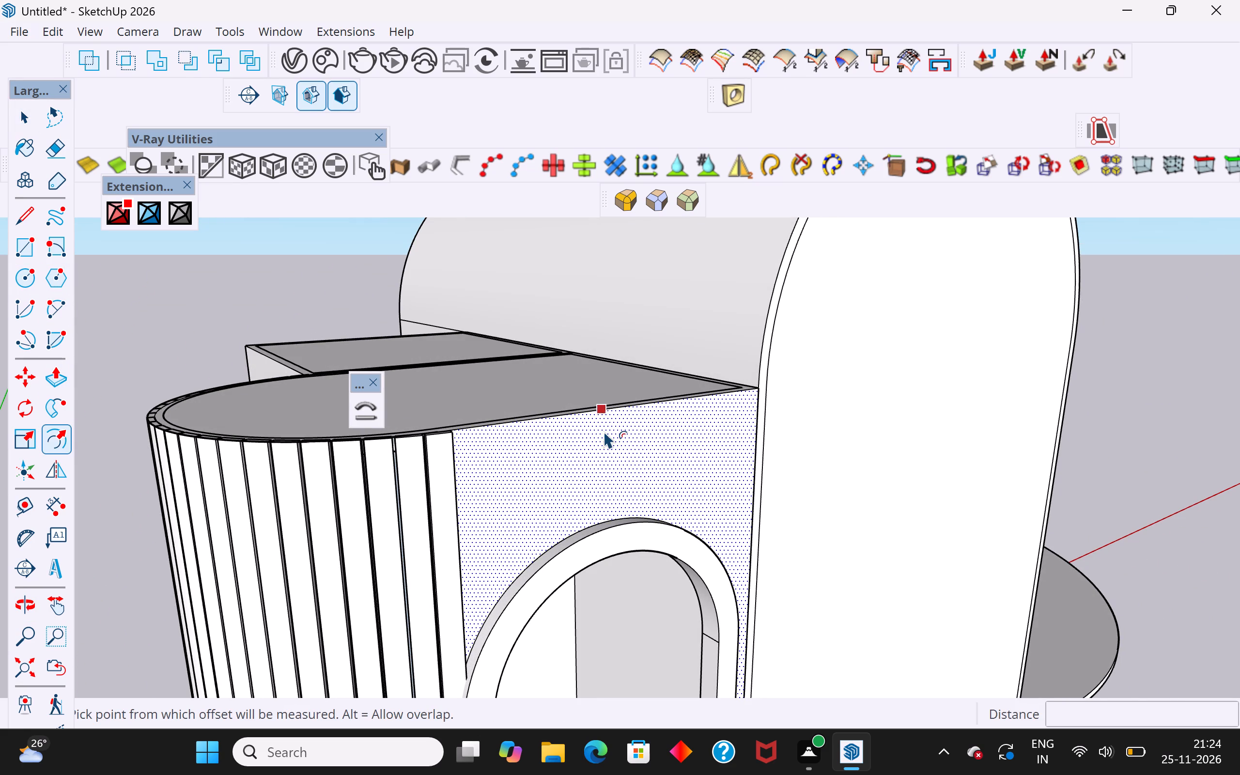
click(604, 431)
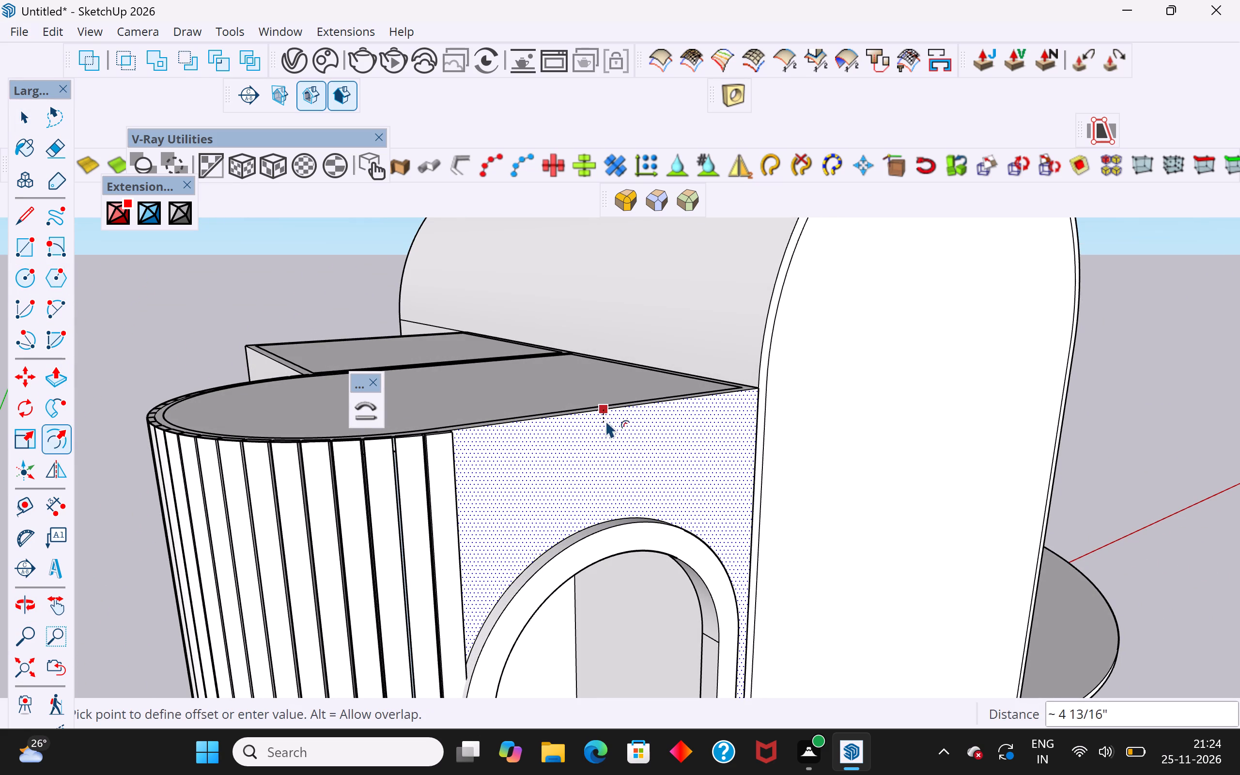
click(604, 419)
click(605, 452)
scroll(624, 438, up, 3)
middle_drag(631, 445, 524, 523)
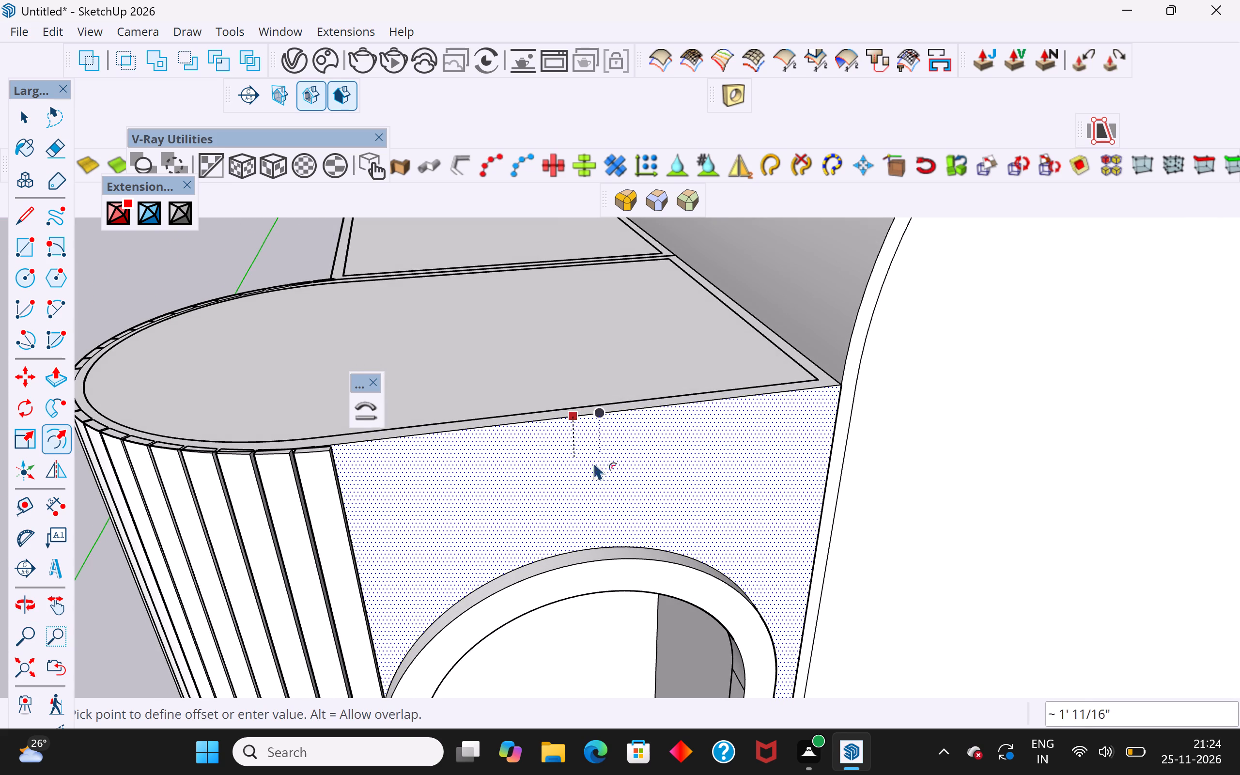
click(645, 413)
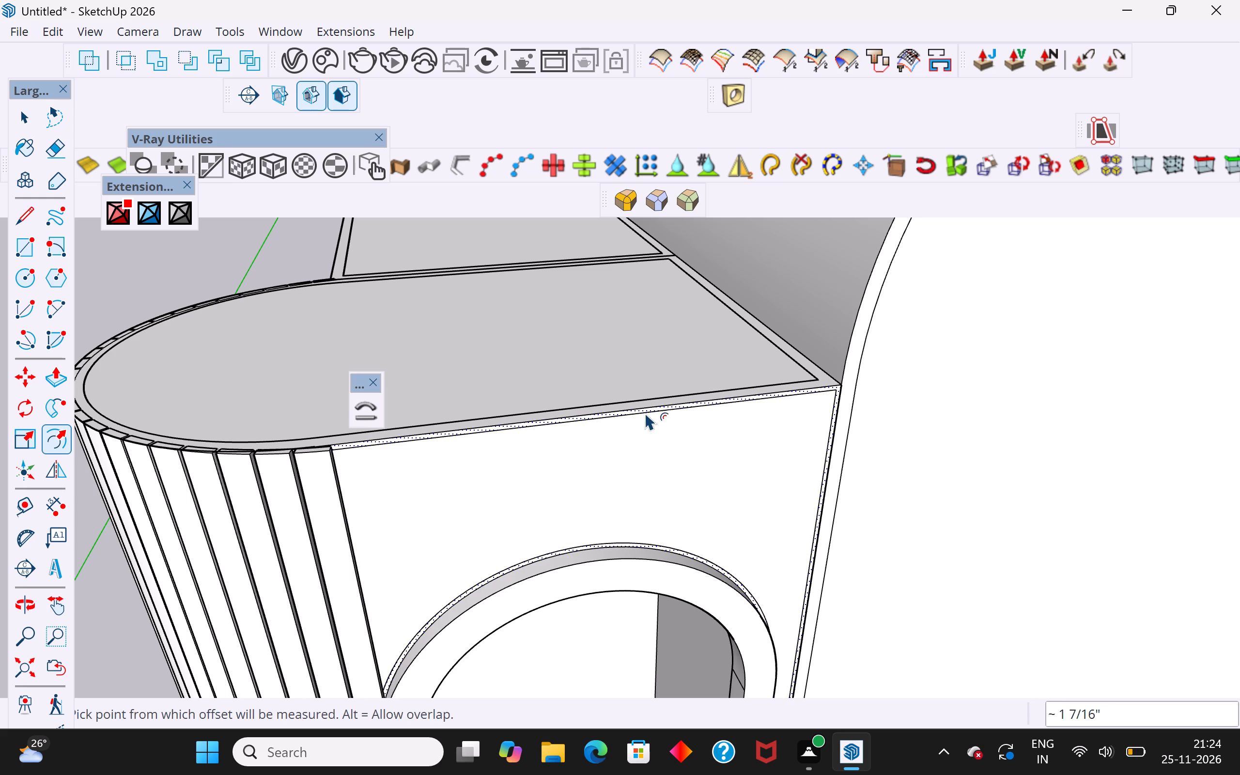
Select the remaining inner wall face around the arch and offset its outline inward by about 1 9/16".
click(25, 117)
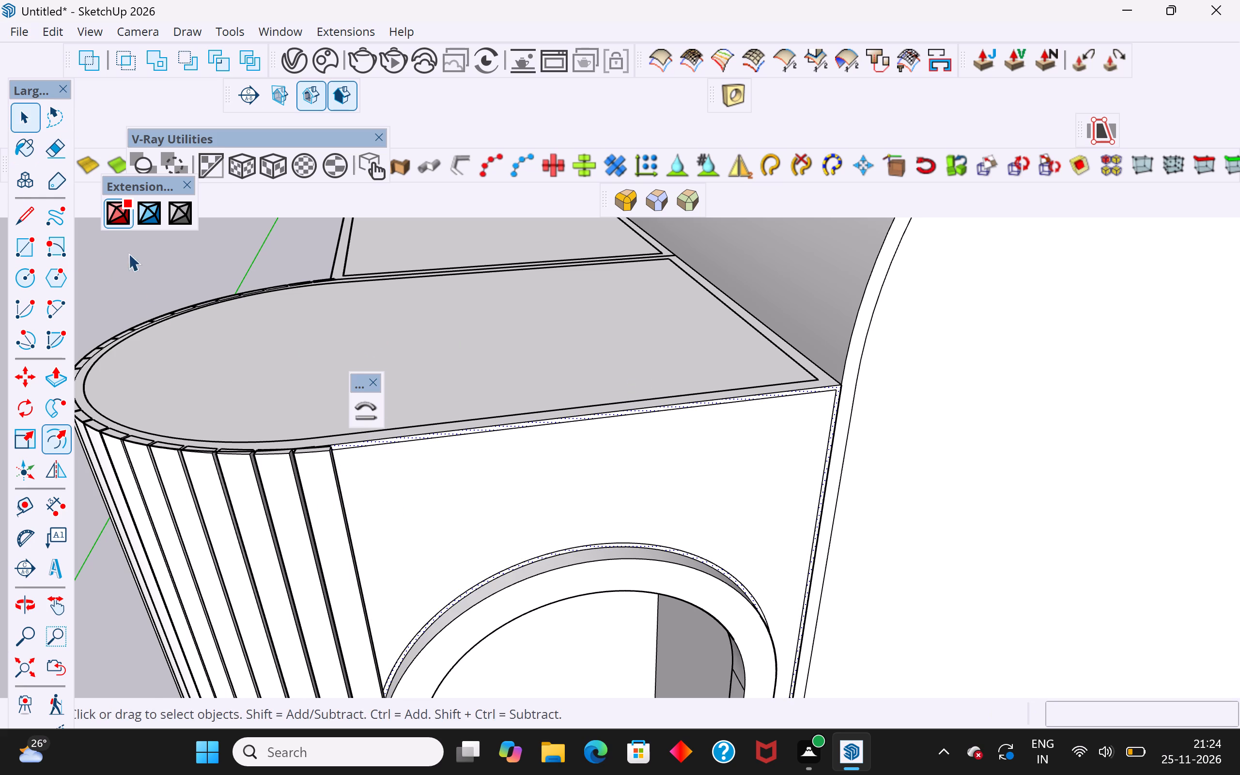
click(166, 296)
click(471, 465)
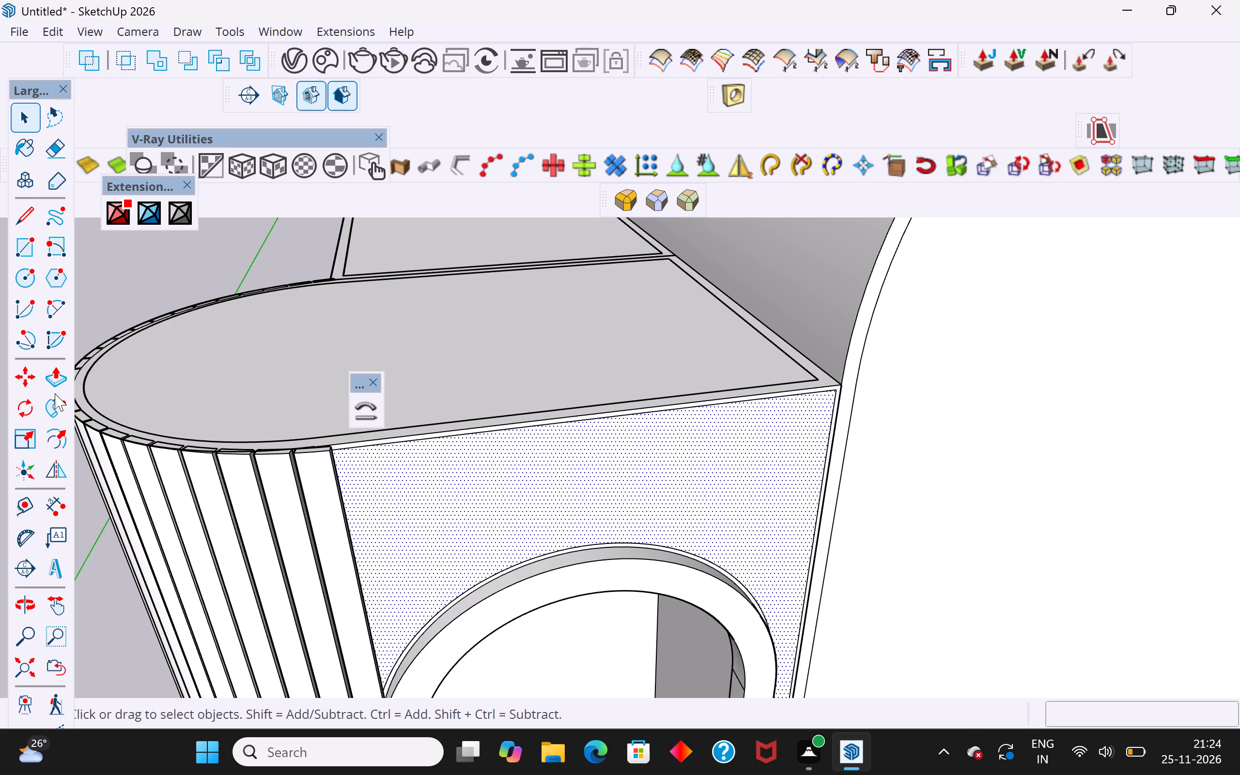
click(61, 437)
click(450, 440)
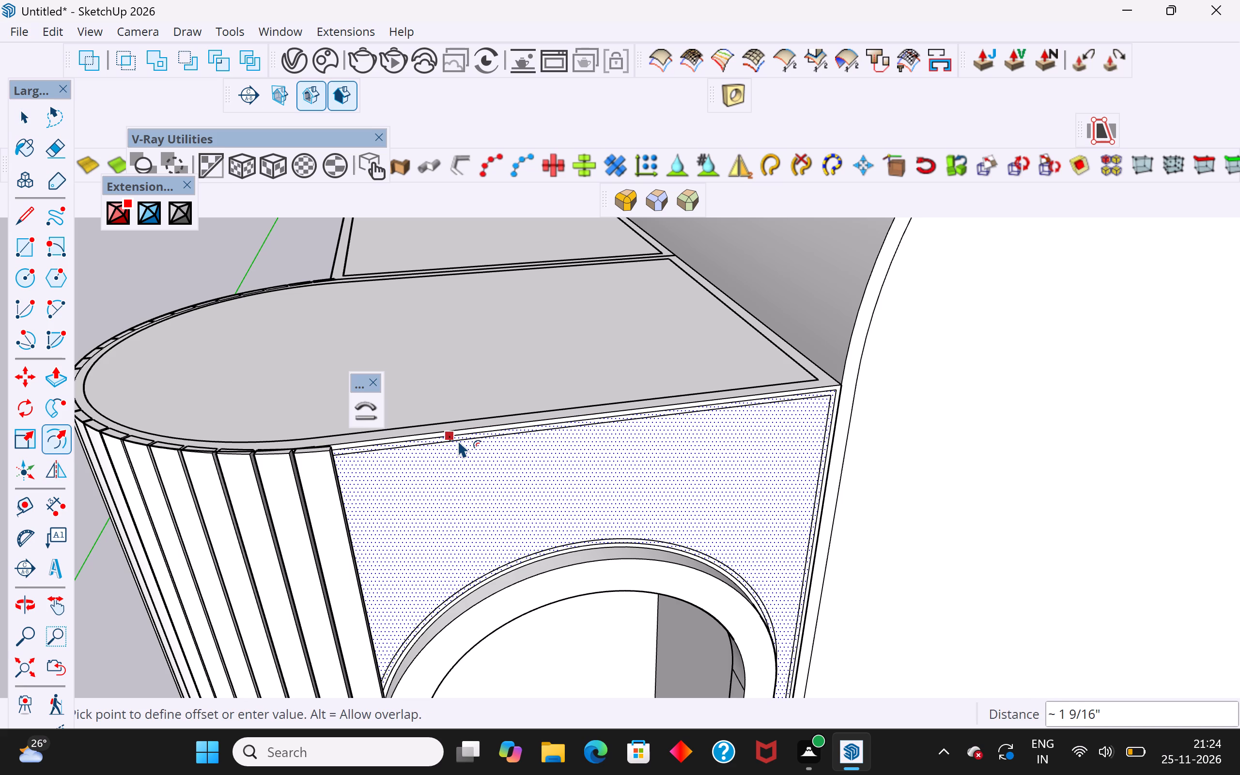
click(458, 440)
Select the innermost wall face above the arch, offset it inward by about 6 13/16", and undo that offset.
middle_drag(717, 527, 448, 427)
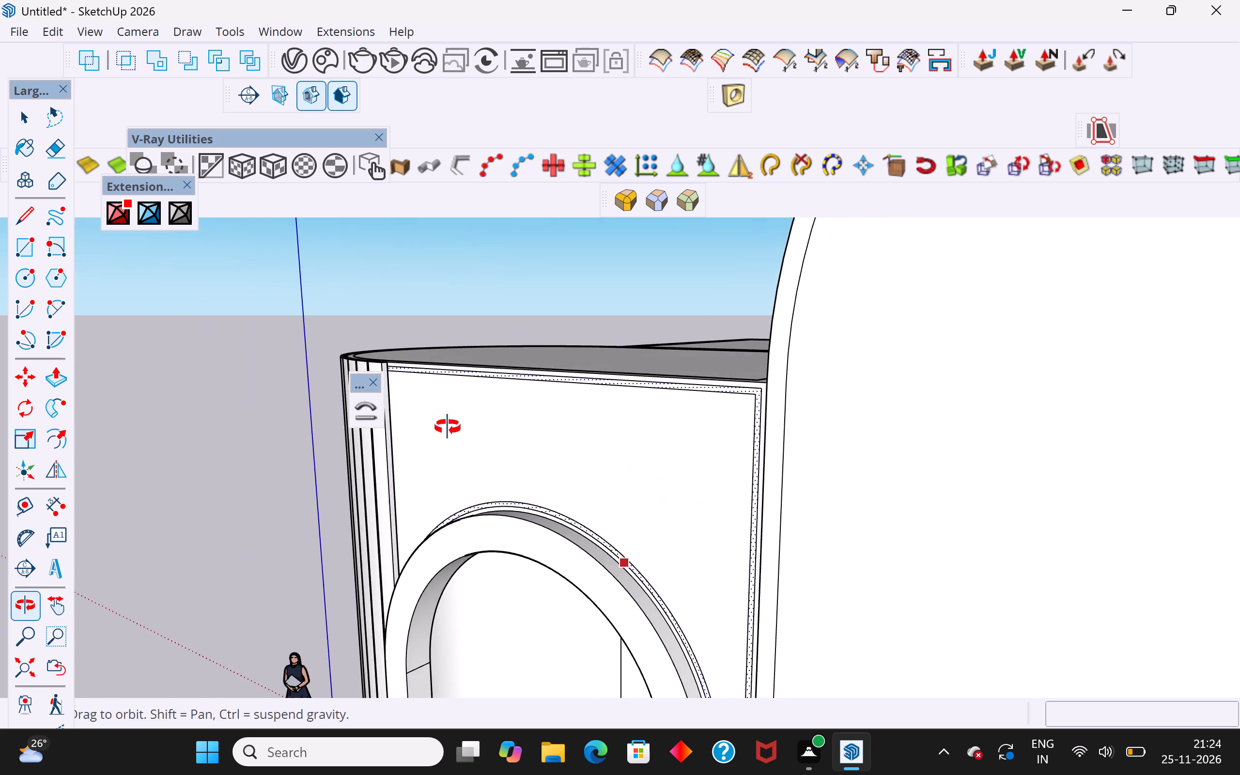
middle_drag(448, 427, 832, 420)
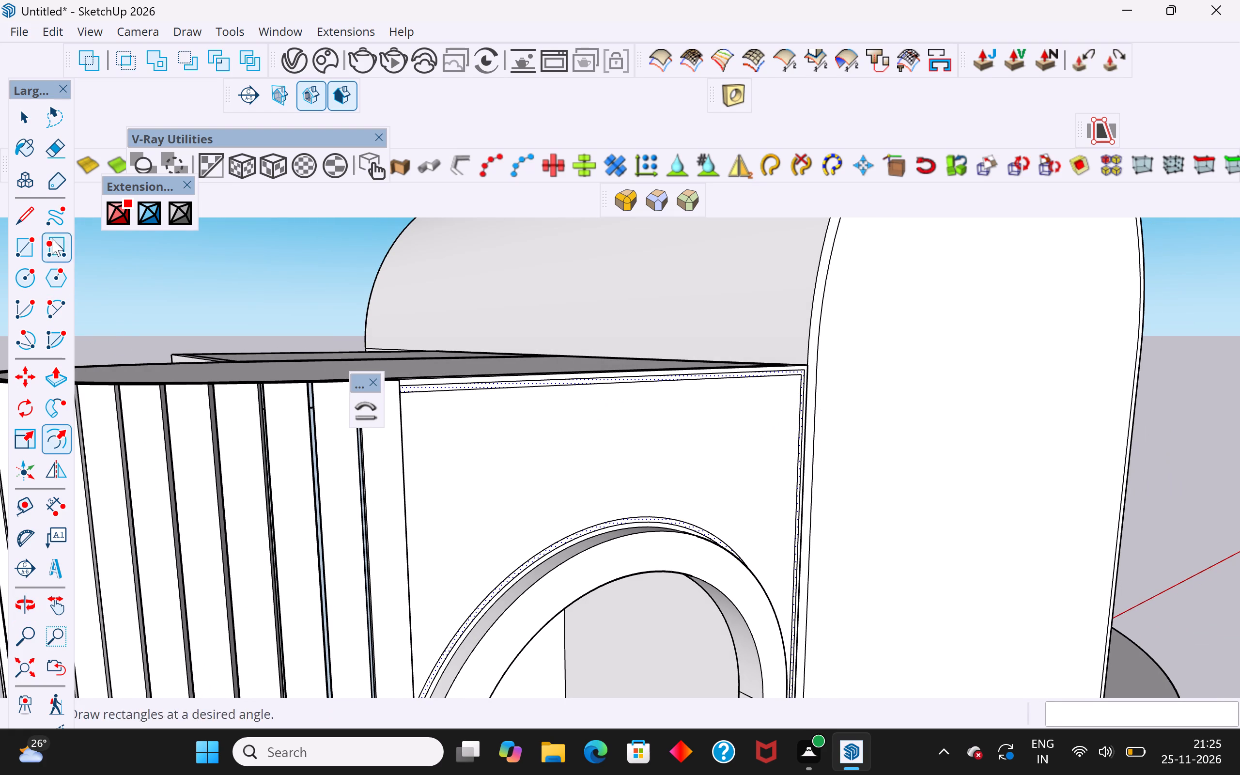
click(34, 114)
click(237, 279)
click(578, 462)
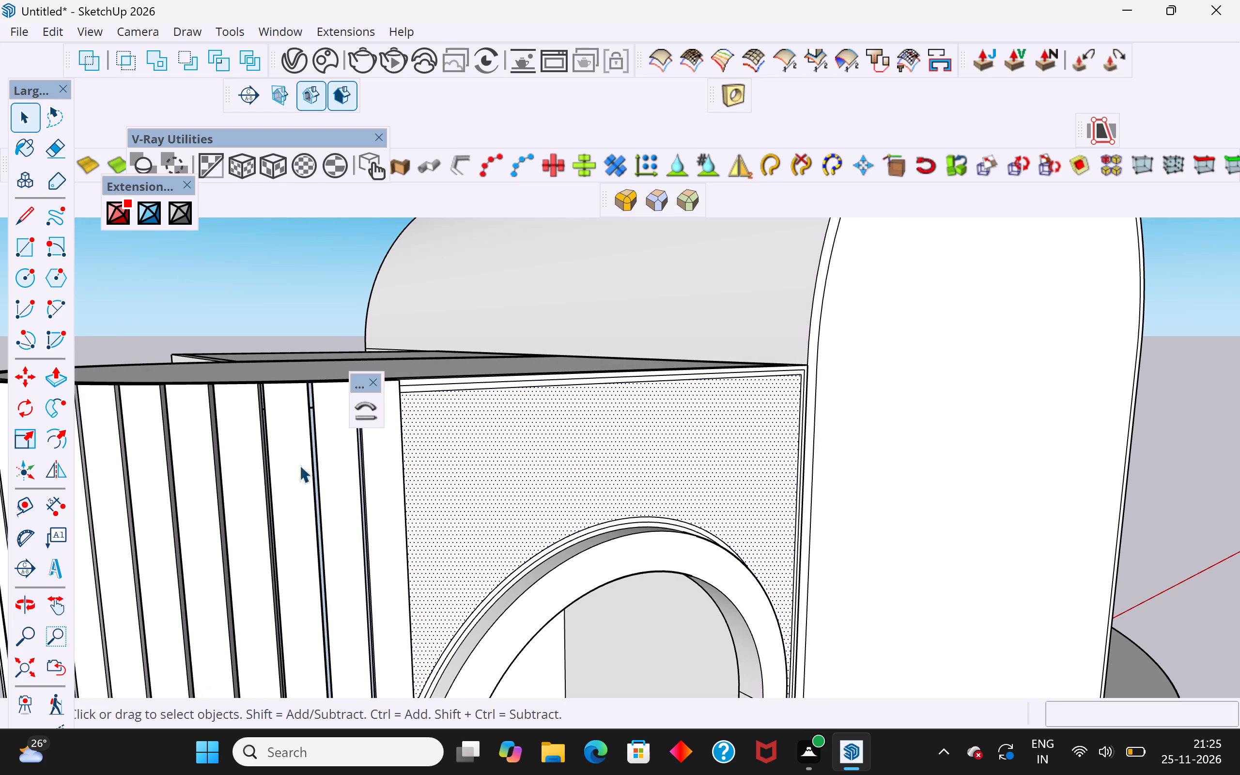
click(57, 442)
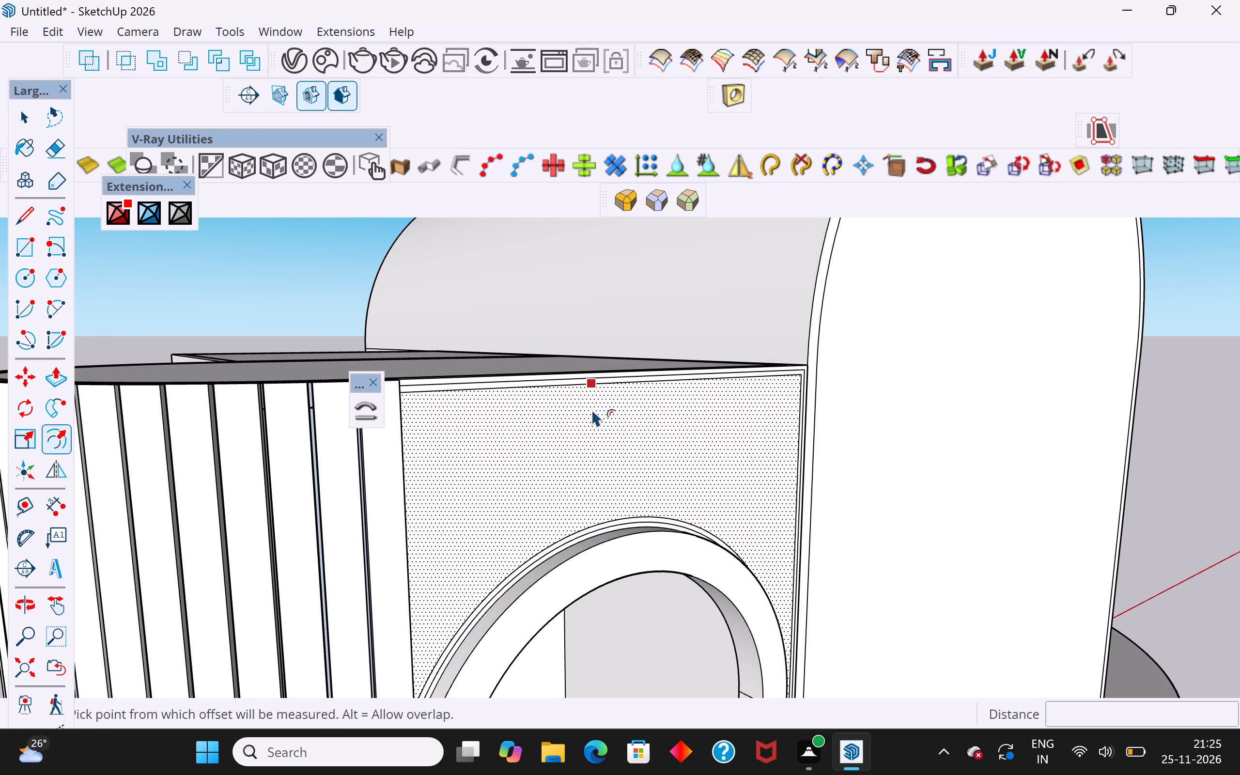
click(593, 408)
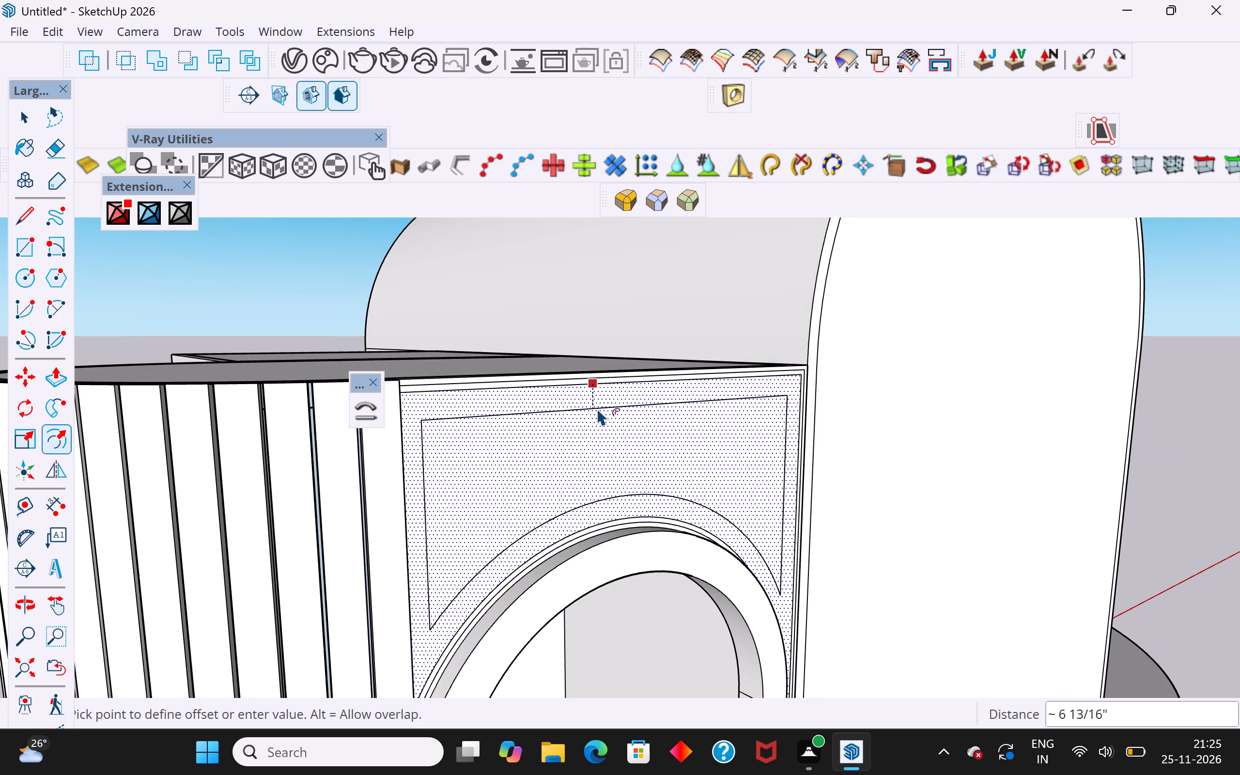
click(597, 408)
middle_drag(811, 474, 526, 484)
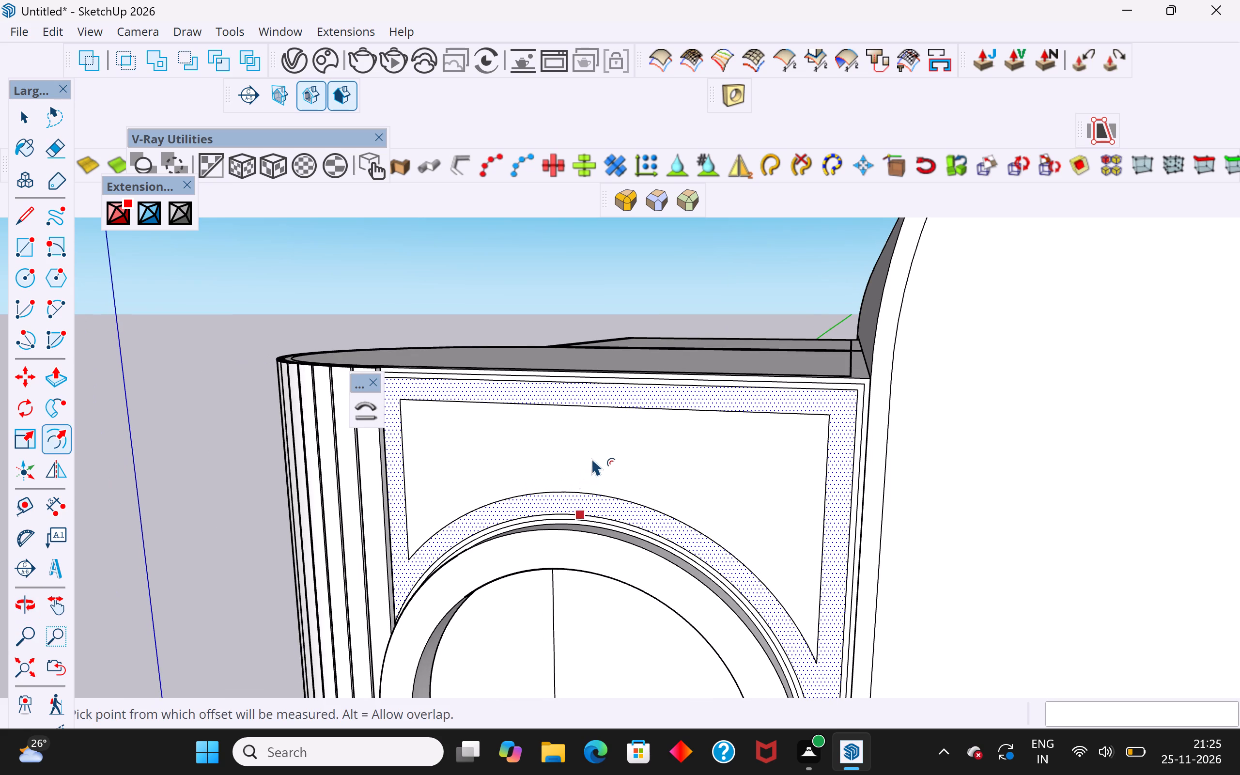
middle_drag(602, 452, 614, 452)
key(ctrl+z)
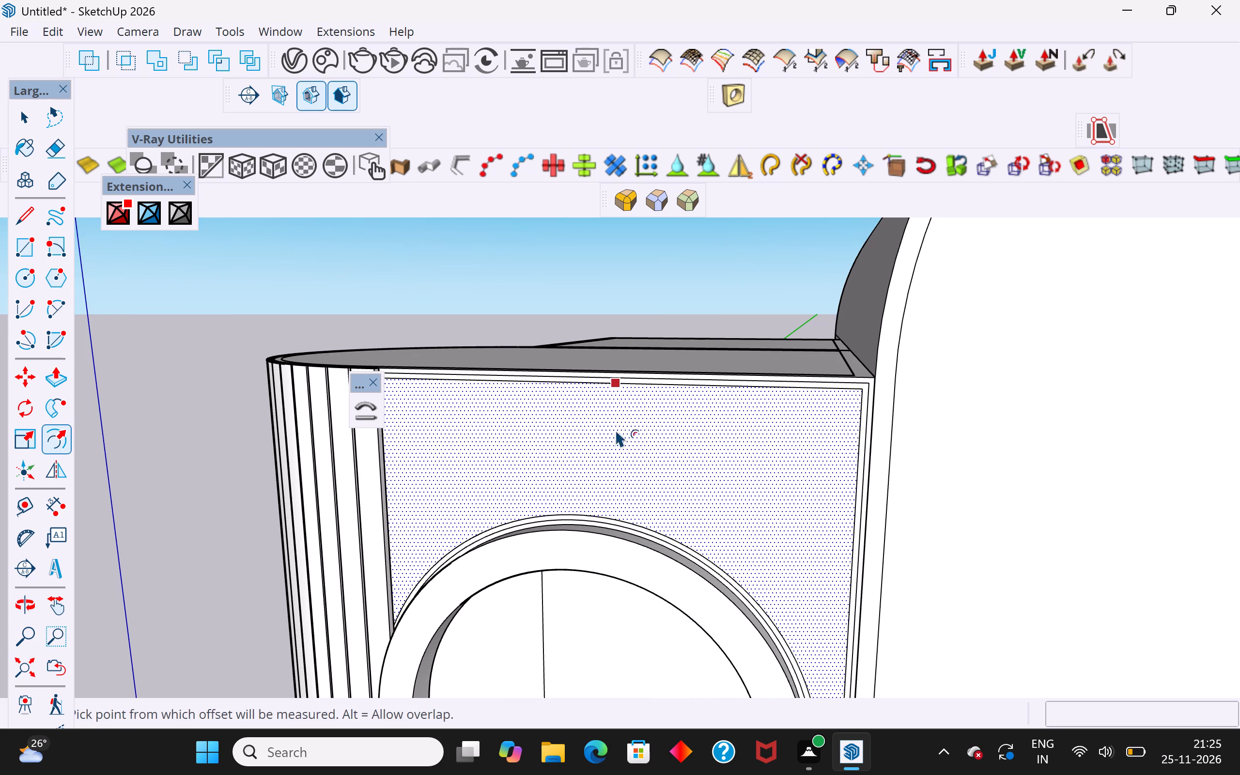
Offset the innermost wall face around the arch inward by about 4 3/16" and deselect it.
click(608, 394)
click(613, 398)
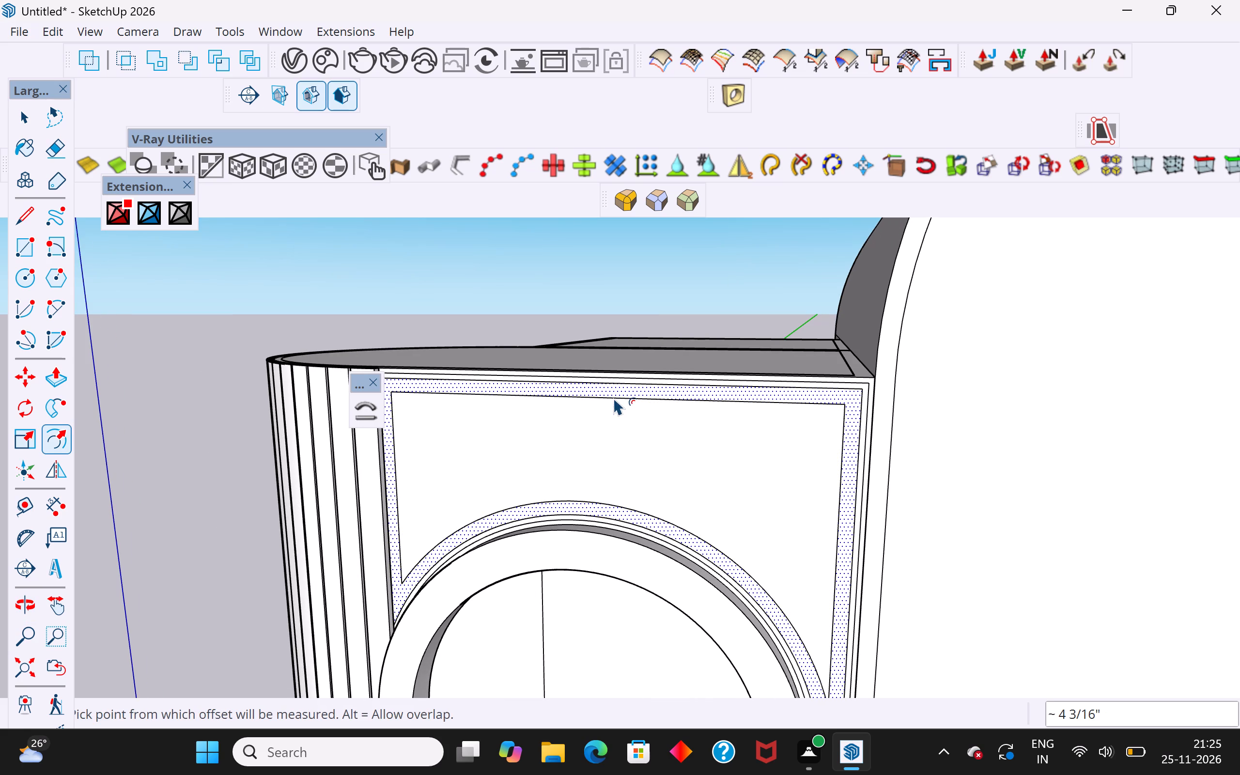
click(18, 121)
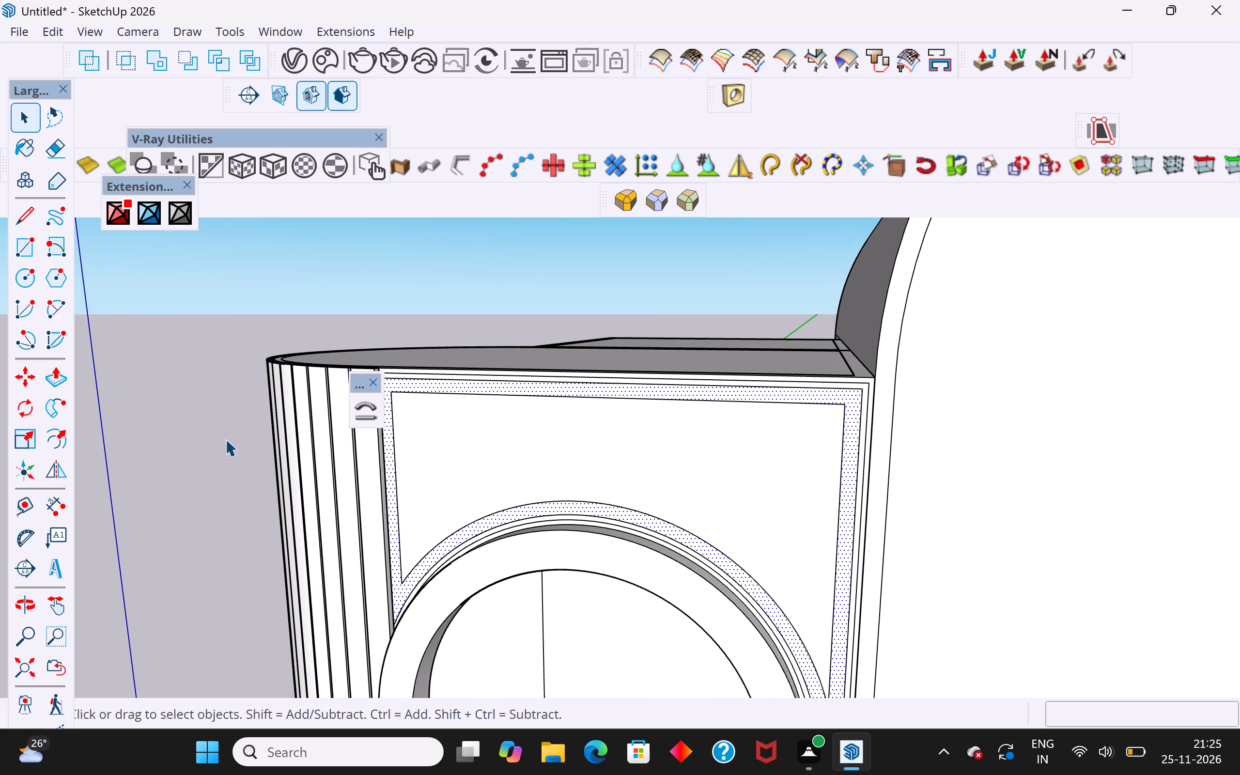
click(228, 443)
Examine the inset outlines around the arched window, the adjoining strip cladding and the whole front of the building.
scroll(718, 419, down, 5)
middle_drag(661, 469, 764, 445)
scroll(593, 447, down, 9)
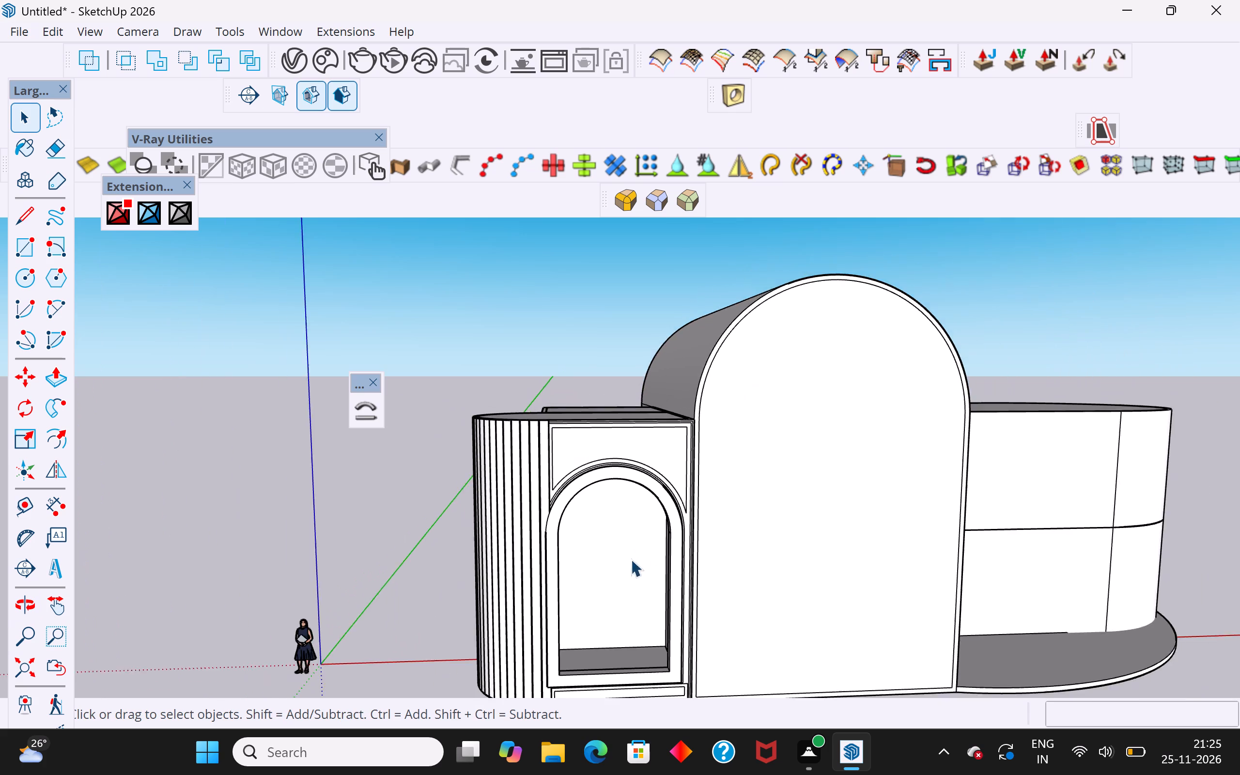
middle_drag(638, 572, 619, 639)
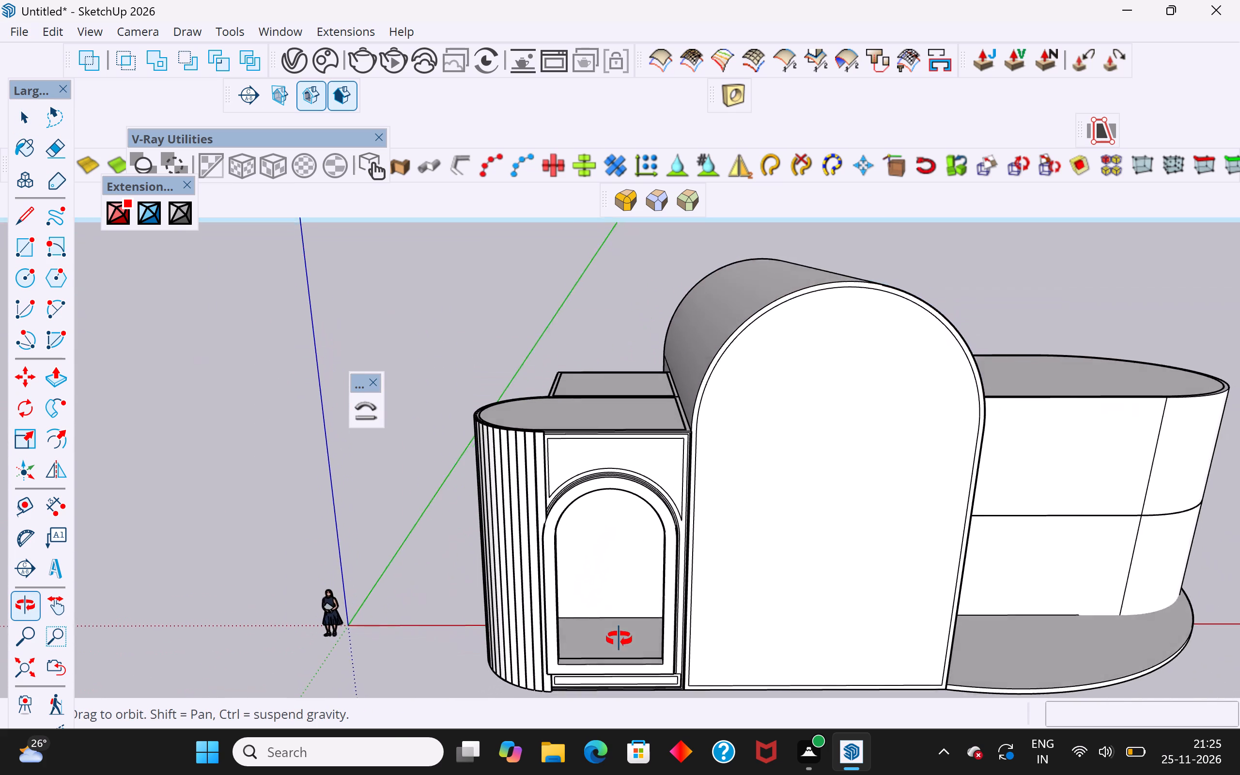
middle_drag(619, 639, 624, 644)
scroll(580, 469, up, 13)
scroll(614, 394, down, 4)
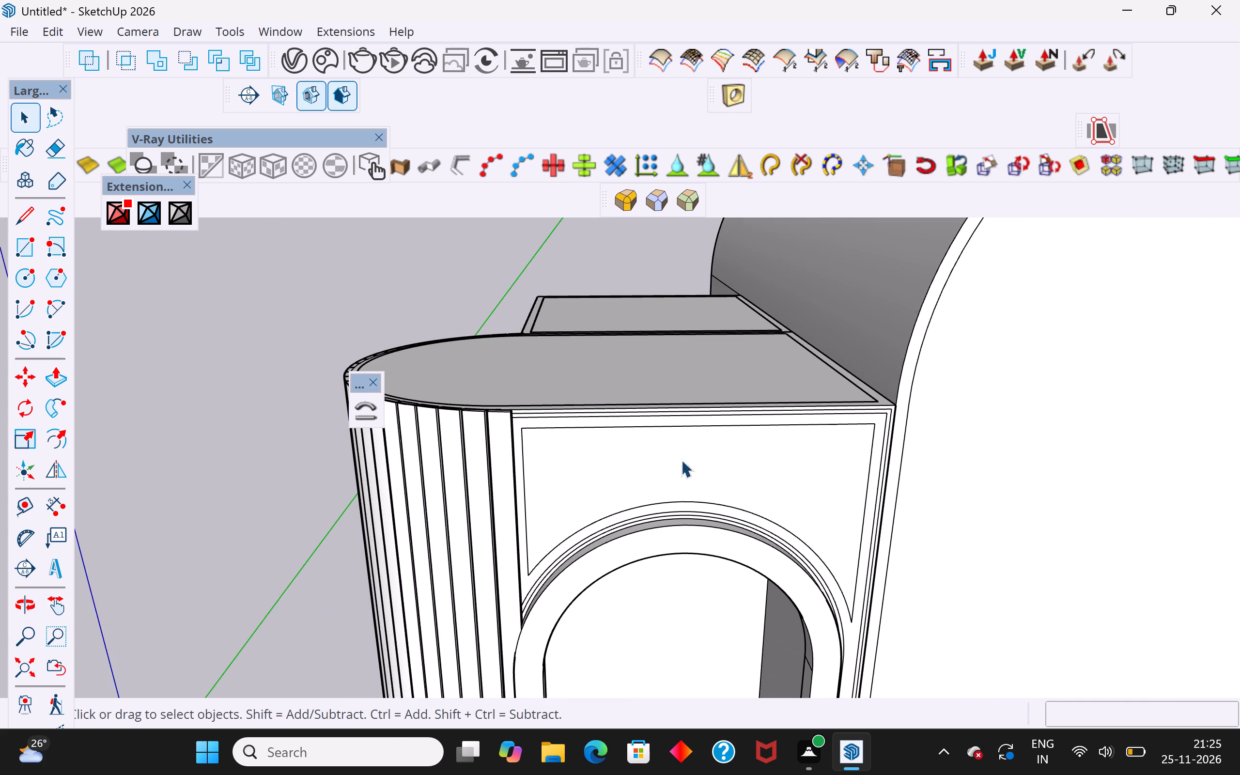
middle_drag(703, 461, 542, 406)
scroll(723, 475, down, 5)
middle_drag(807, 509, 974, 448)
scroll(715, 399, down, 3)
scroll(714, 401, up, 1)
scroll(713, 402, down, 1)
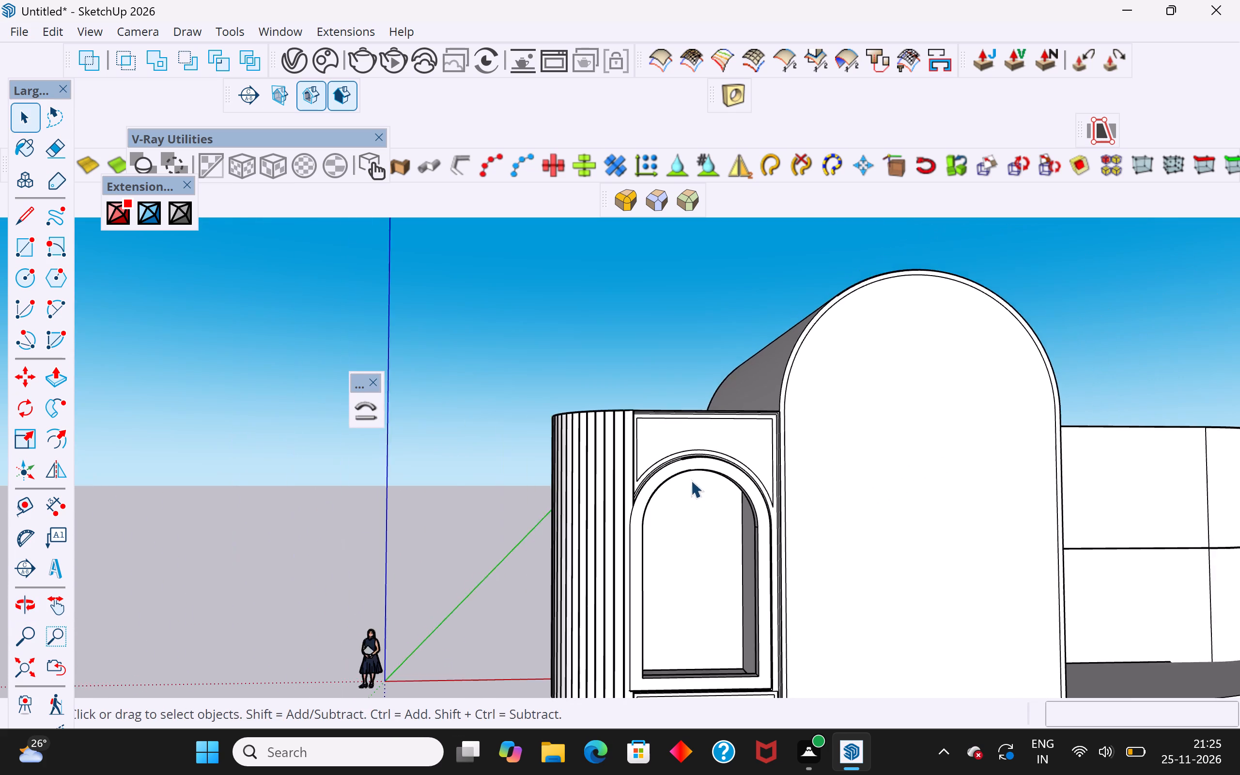
middle_drag(713, 497, 920, 511)
scroll(719, 445, up, 2)
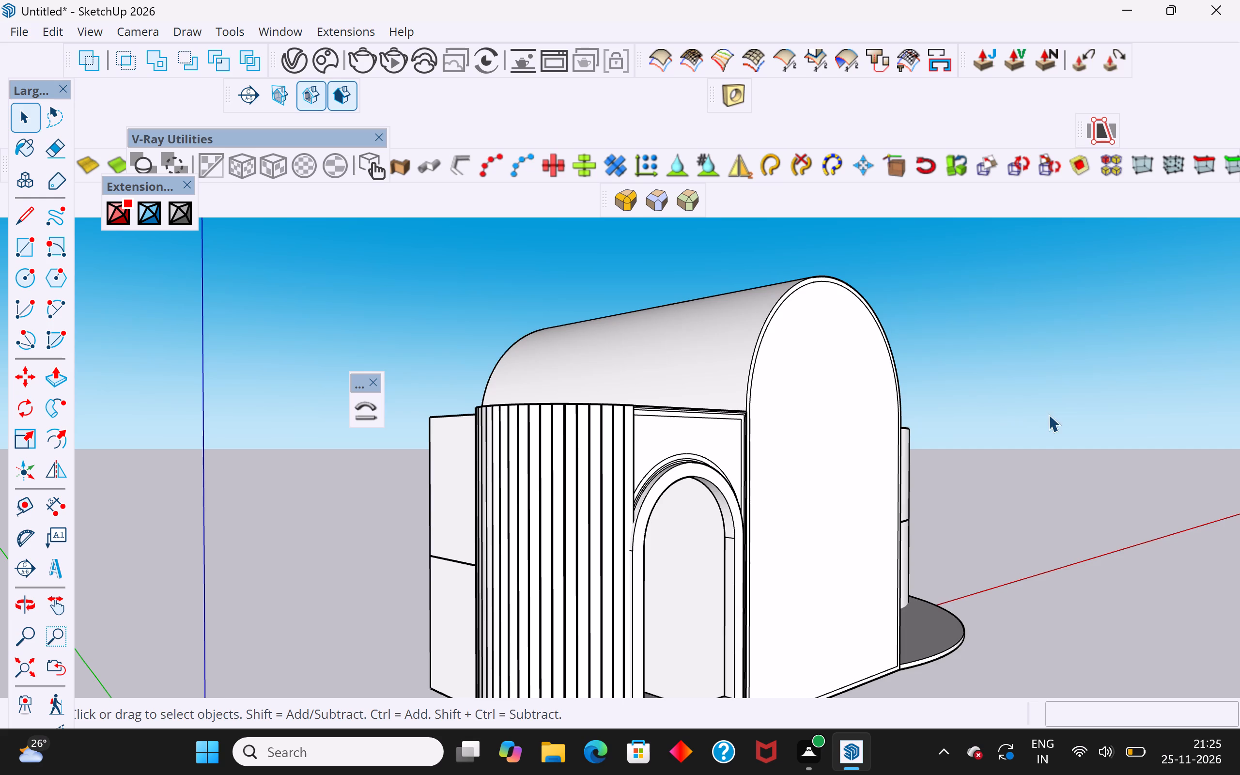
middle_drag(1047, 420, 650, 535)
scroll(608, 564, up, 8)
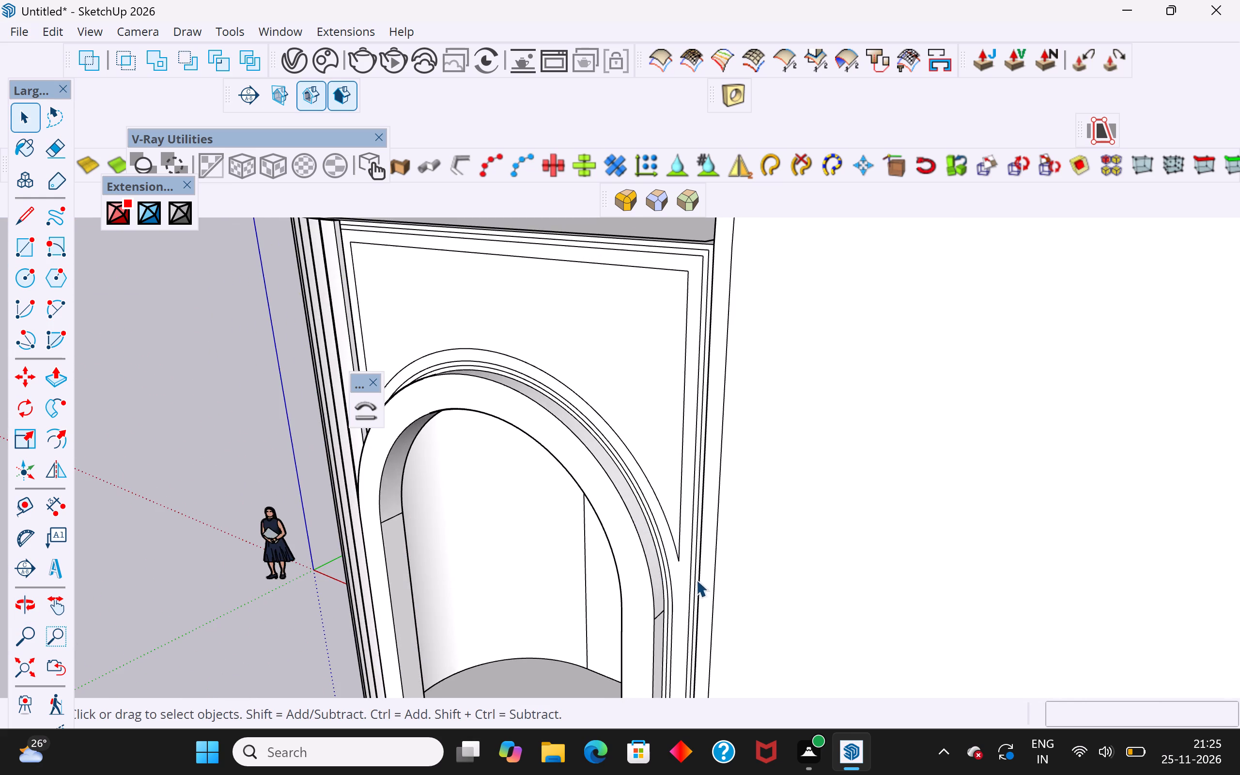
middle_drag(722, 588, 1085, 573)
scroll(352, 635, up, 3)
middle_drag(331, 615, 231, 642)
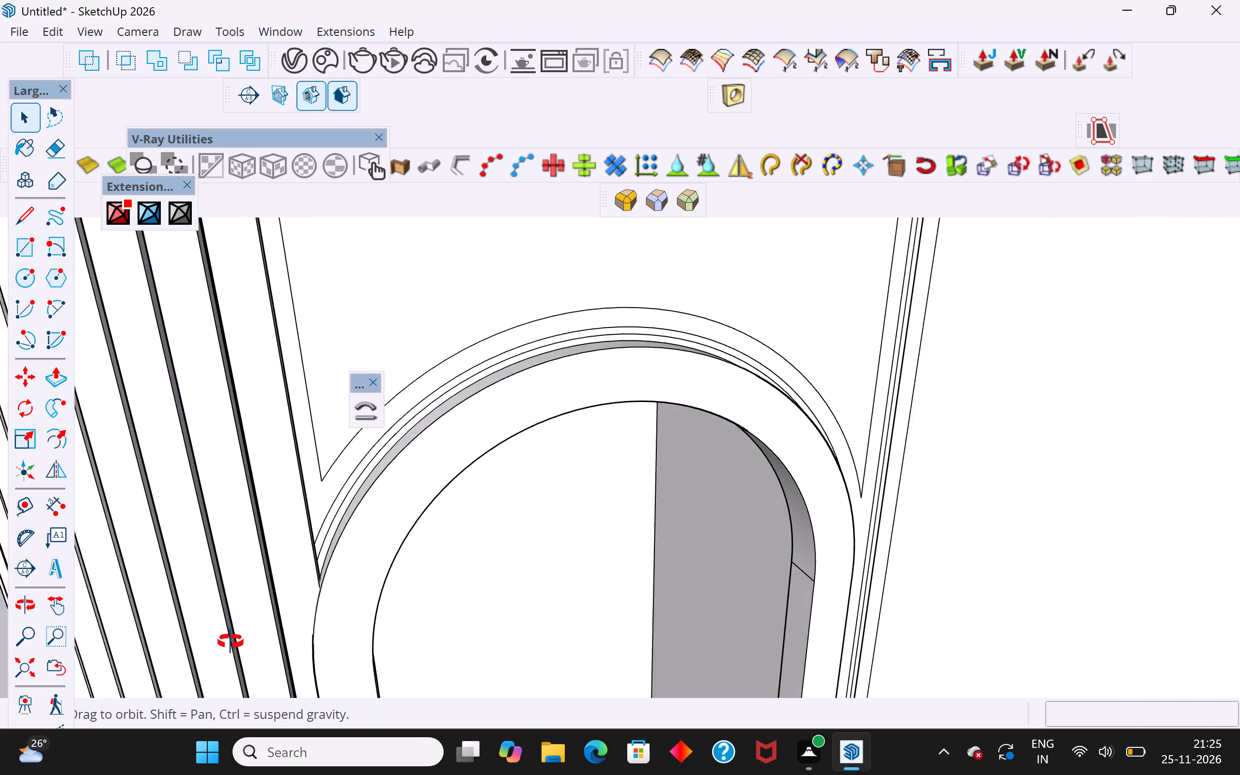
middle_drag(231, 642, 227, 645)
scroll(355, 520, up, 1)
scroll(360, 641, down, 4)
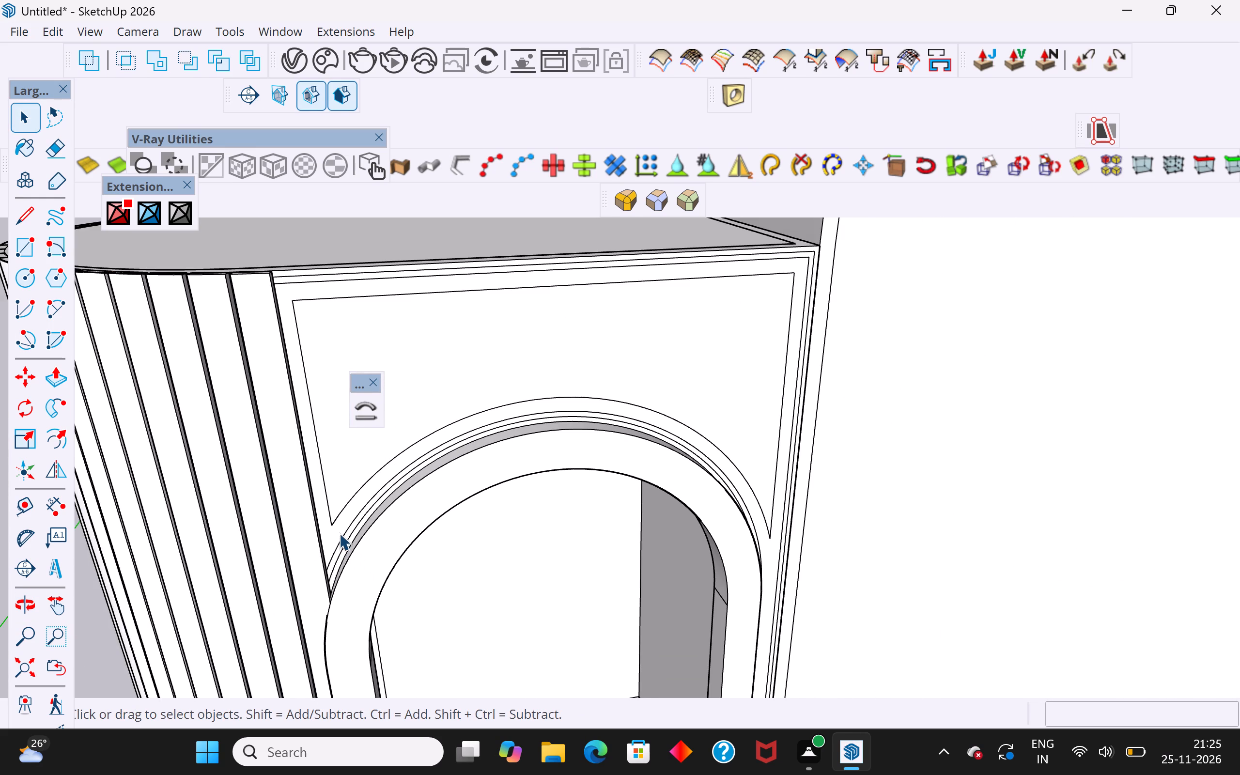
scroll(339, 531, up, 1)
scroll(345, 539, down, 5)
middle_drag(658, 429, 642, 402)
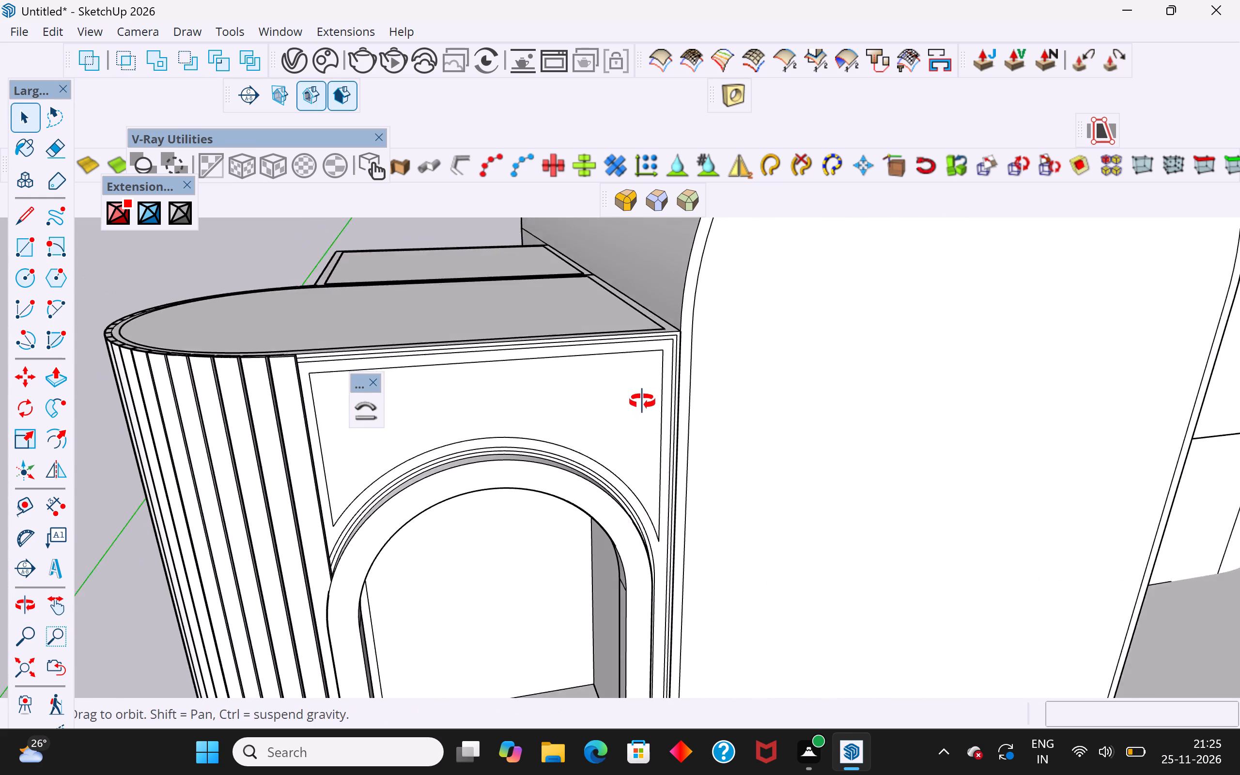
middle_drag(642, 402, 631, 368)
scroll(665, 340, up, 4)
scroll(534, 542, down, 12)
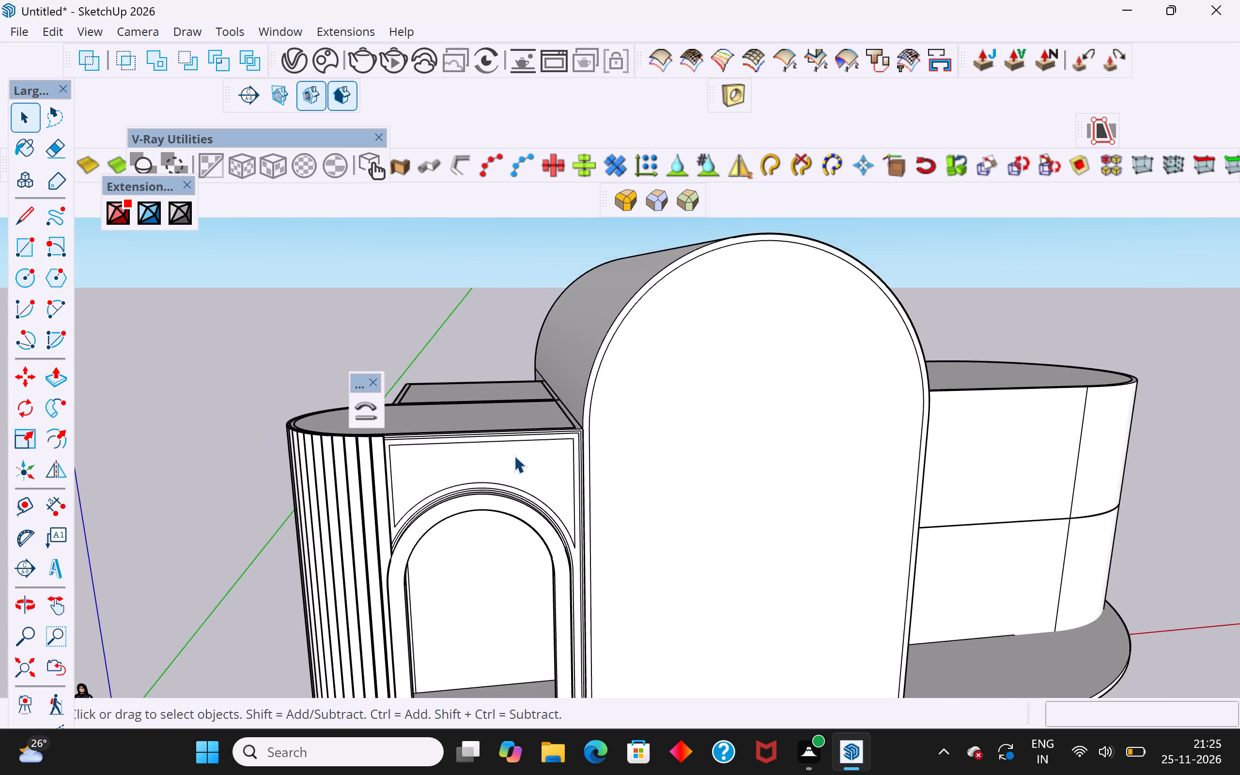
scroll(514, 455, down, 5)
middle_drag(673, 524, 631, 439)
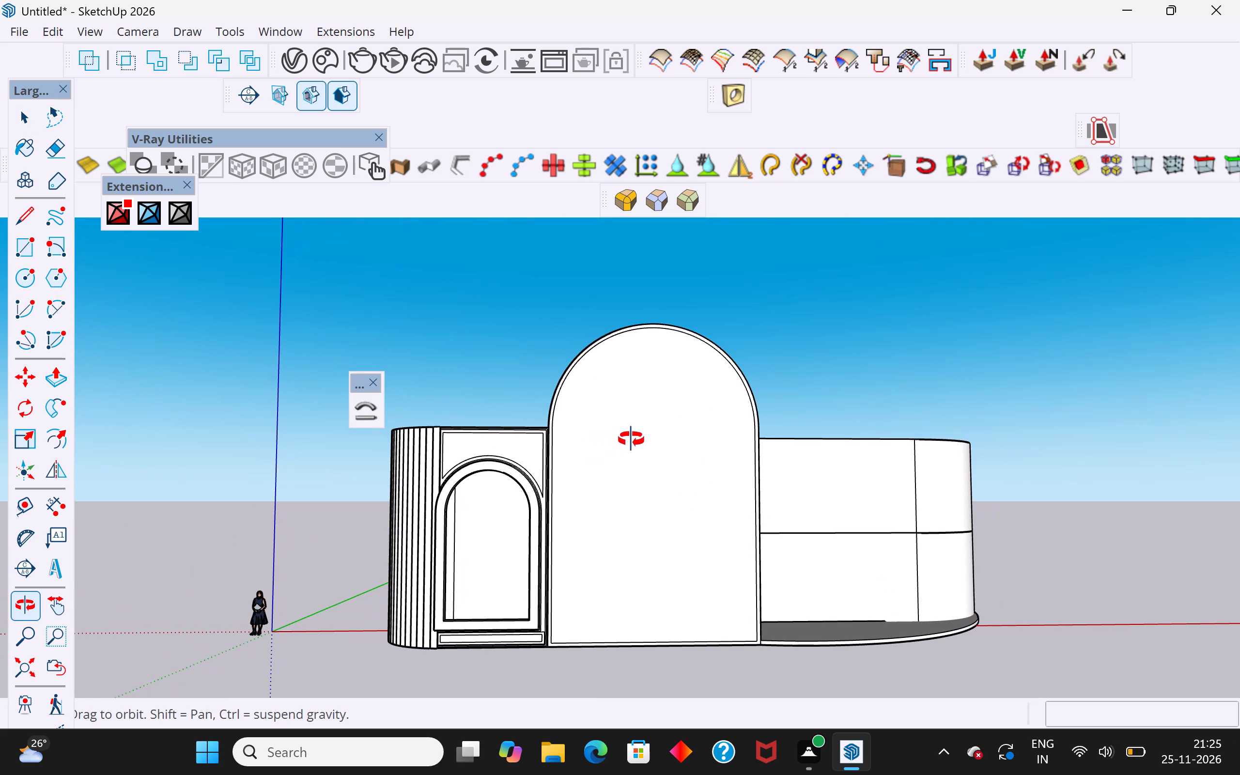
middle_drag(631, 439, 715, 506)
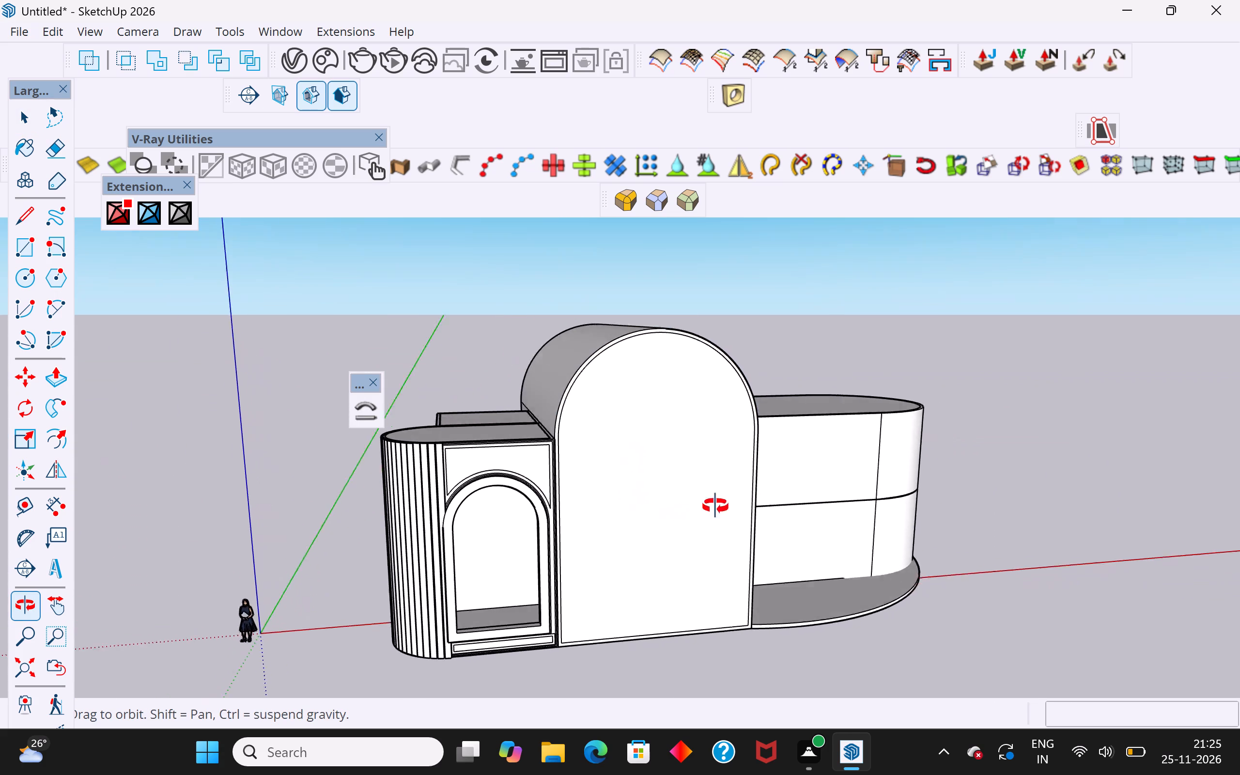
middle_drag(715, 506, 860, 506)
scroll(572, 447, up, 9)
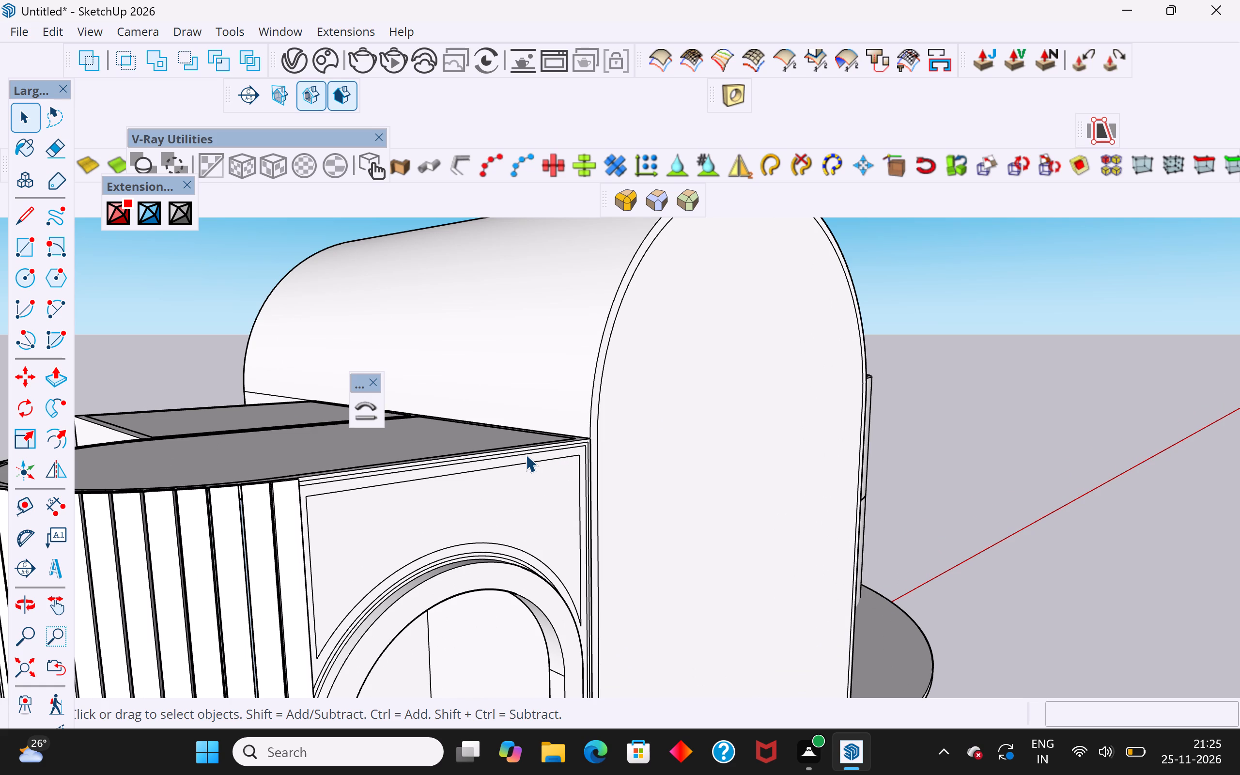
Draw a line about 4 3/16" long across the widest border band, from its inner top corner beside the tall arched block.
scroll(364, 525, down, 5)
middle_drag(710, 505, 566, 506)
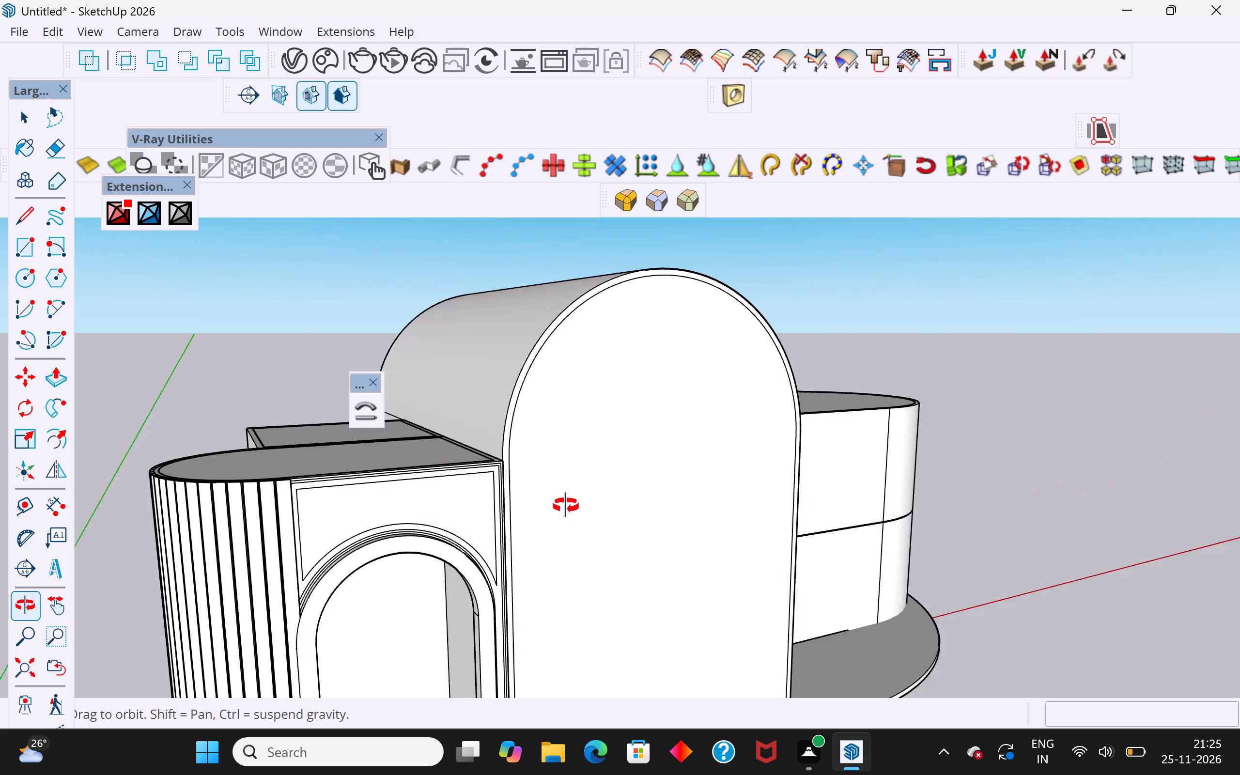
middle_drag(566, 506, 544, 500)
scroll(363, 480, up, 20)
scroll(363, 480, up, 1)
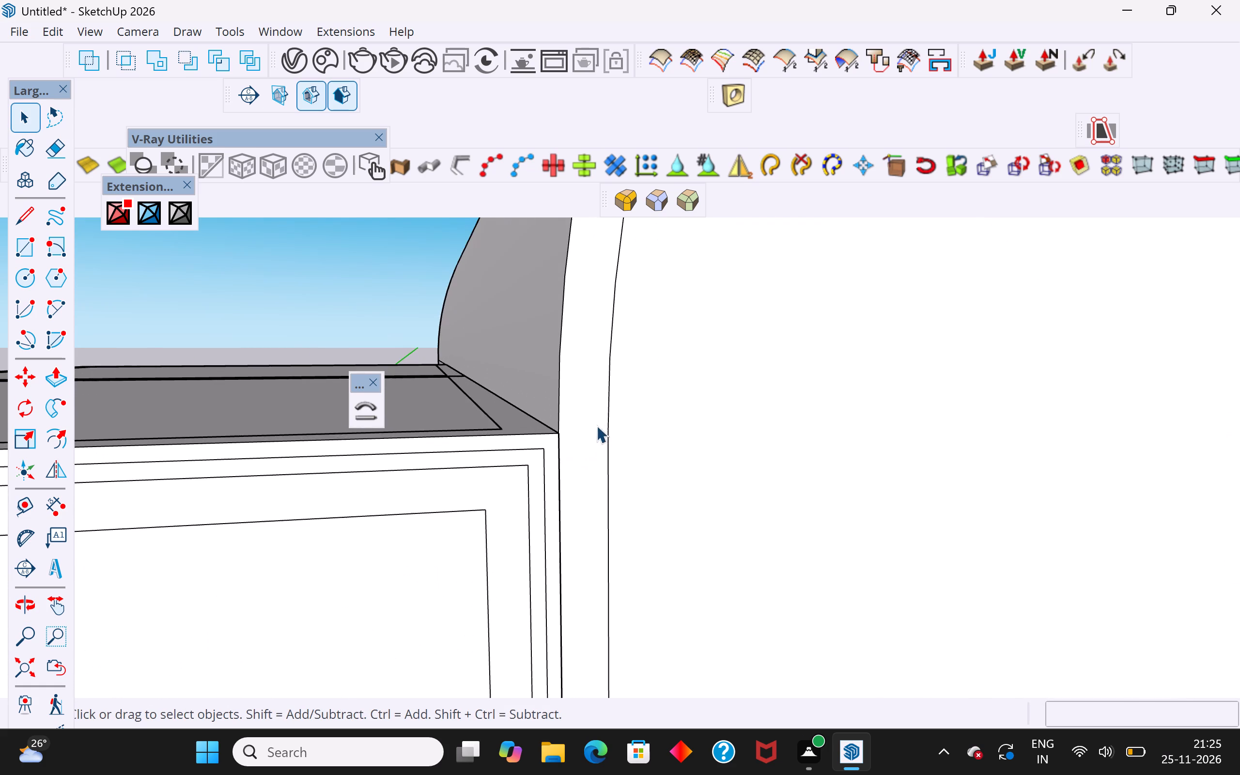
click(452, 558)
click(483, 538)
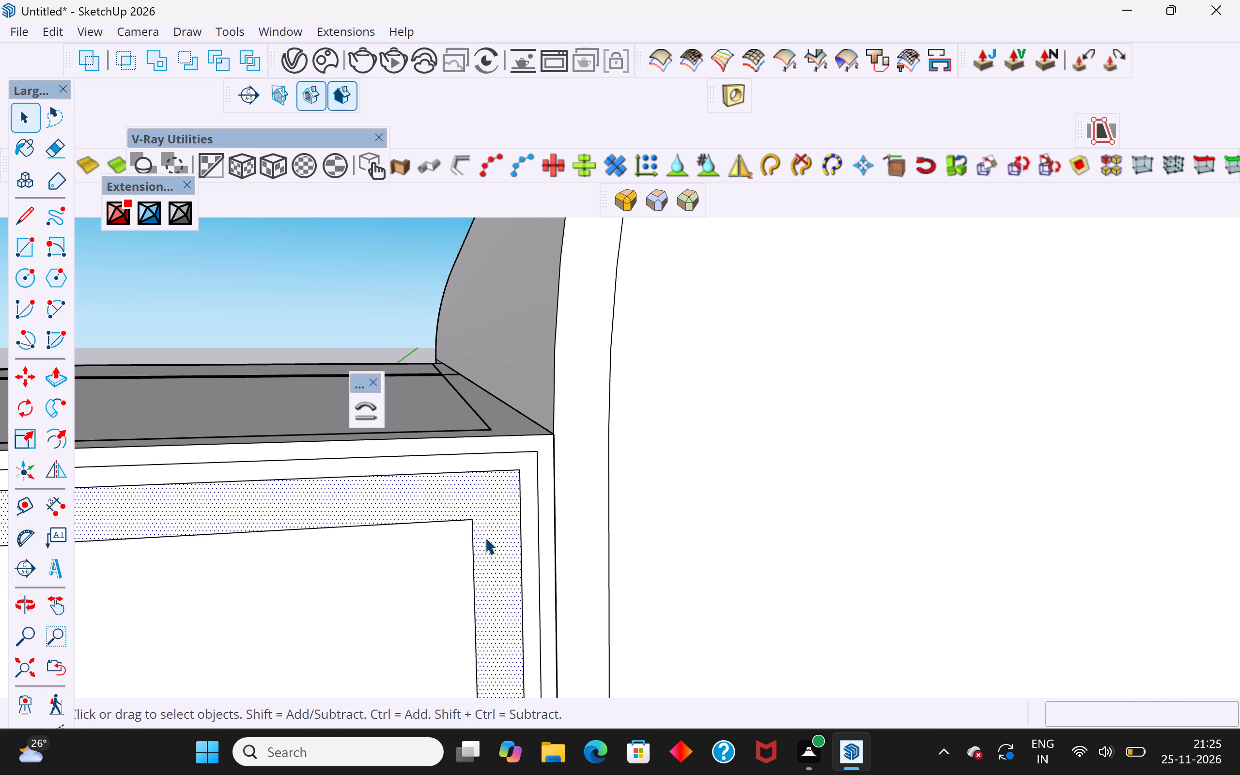
click(27, 215)
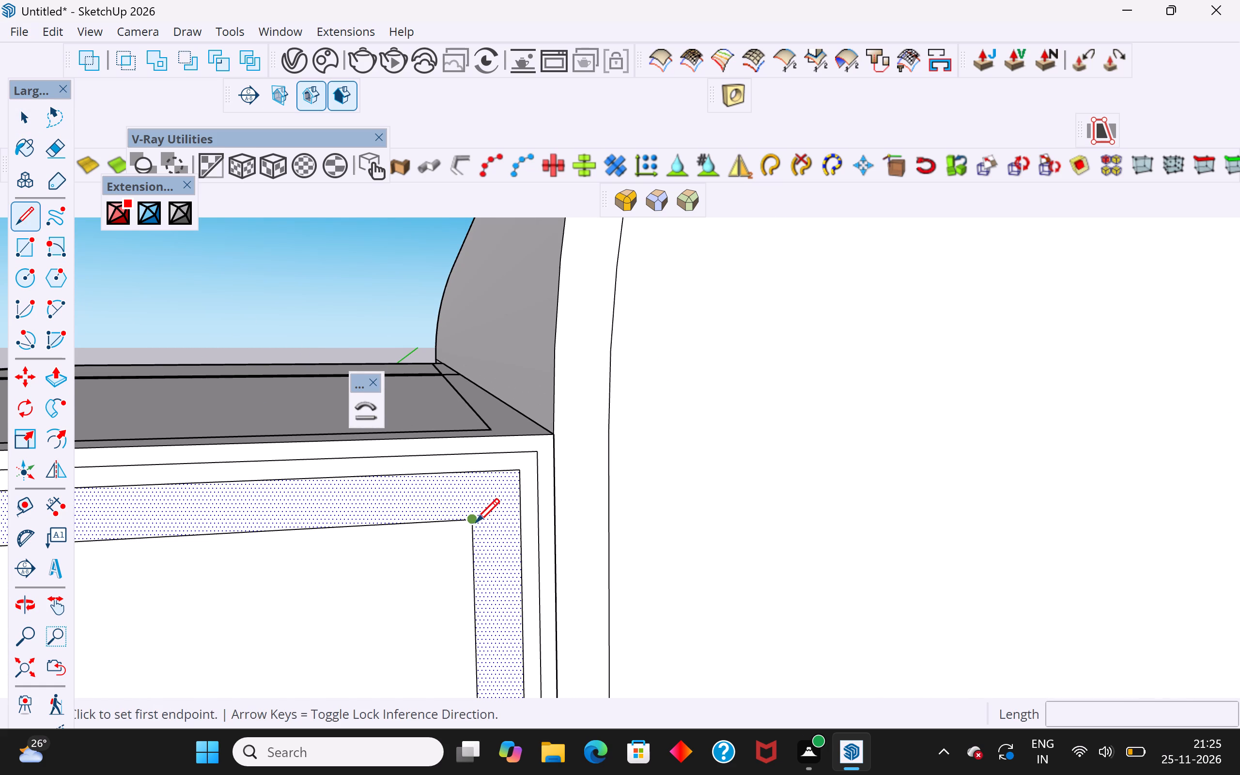
click(473, 524)
click(519, 520)
click(20, 124)
click(275, 290)
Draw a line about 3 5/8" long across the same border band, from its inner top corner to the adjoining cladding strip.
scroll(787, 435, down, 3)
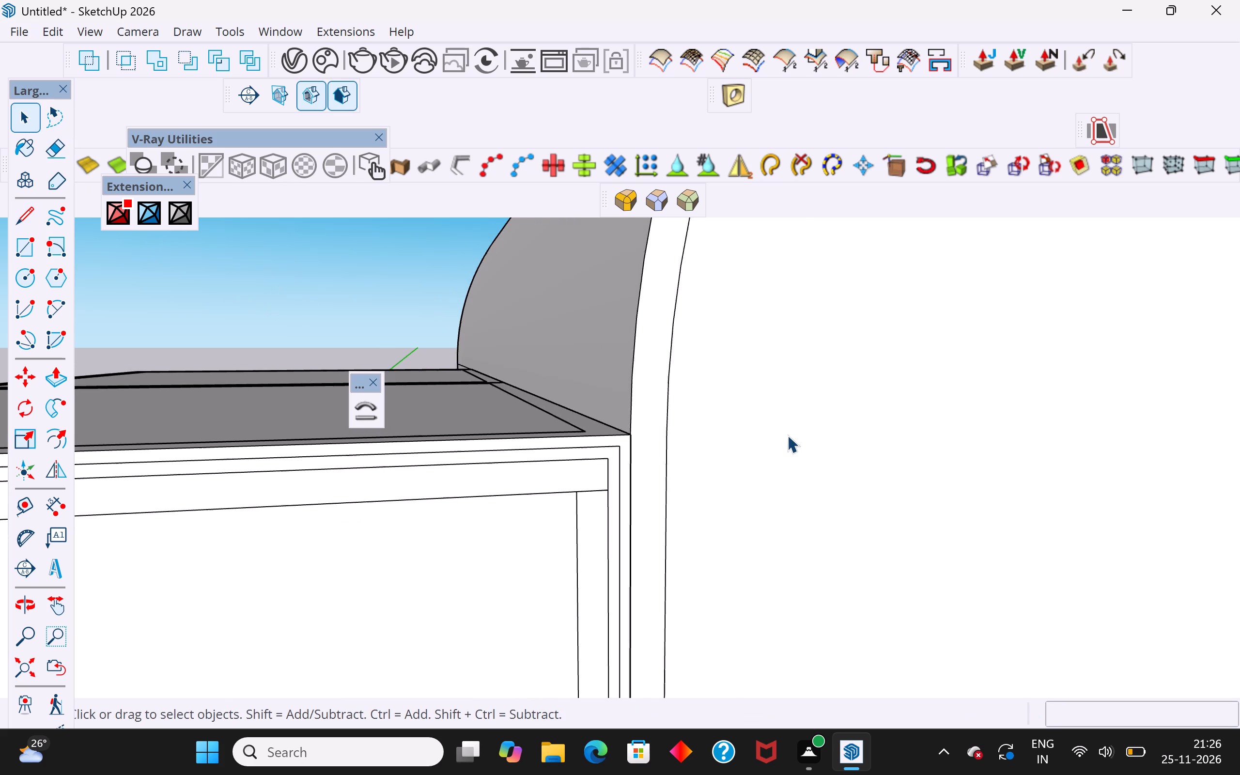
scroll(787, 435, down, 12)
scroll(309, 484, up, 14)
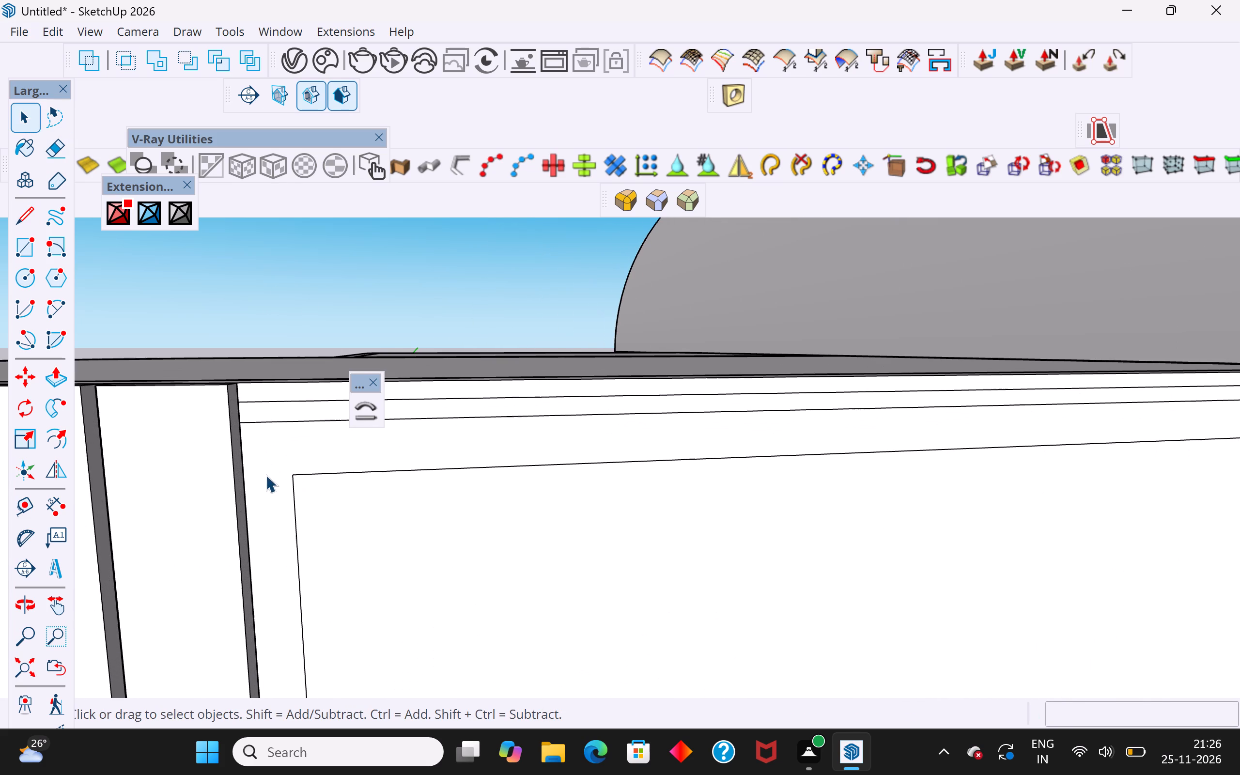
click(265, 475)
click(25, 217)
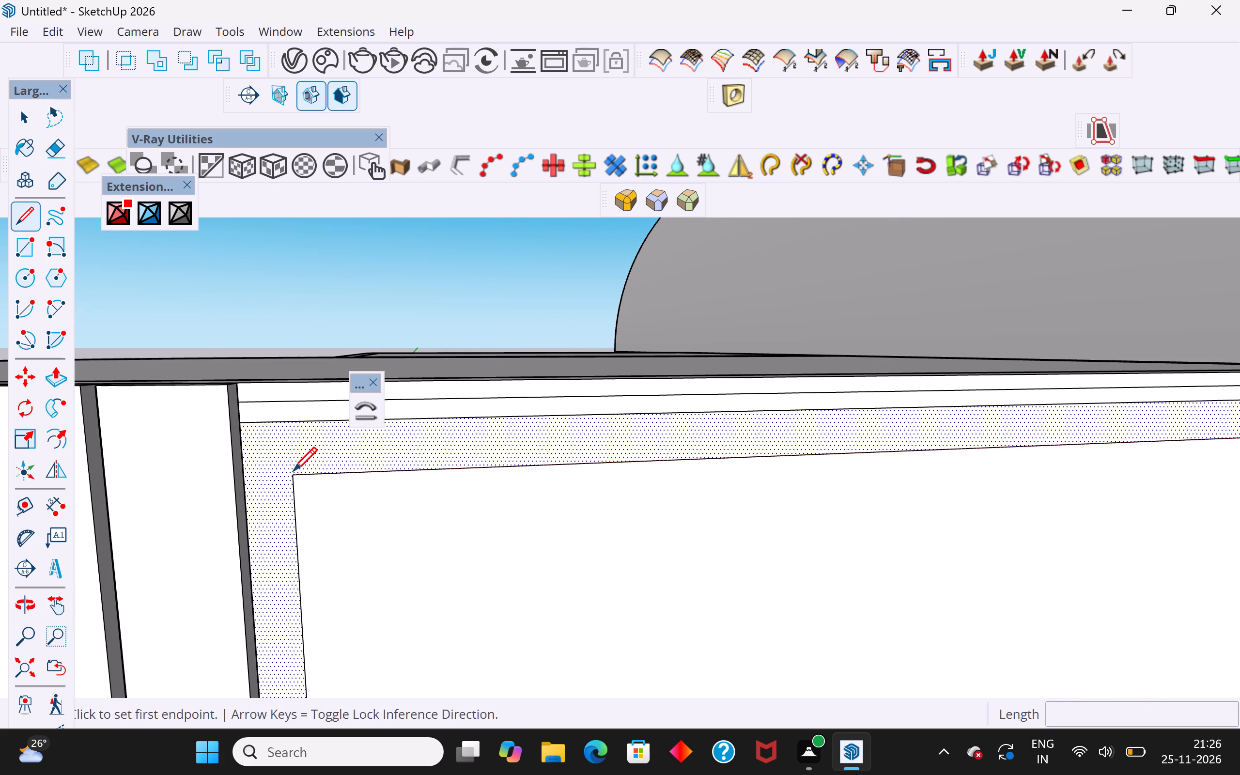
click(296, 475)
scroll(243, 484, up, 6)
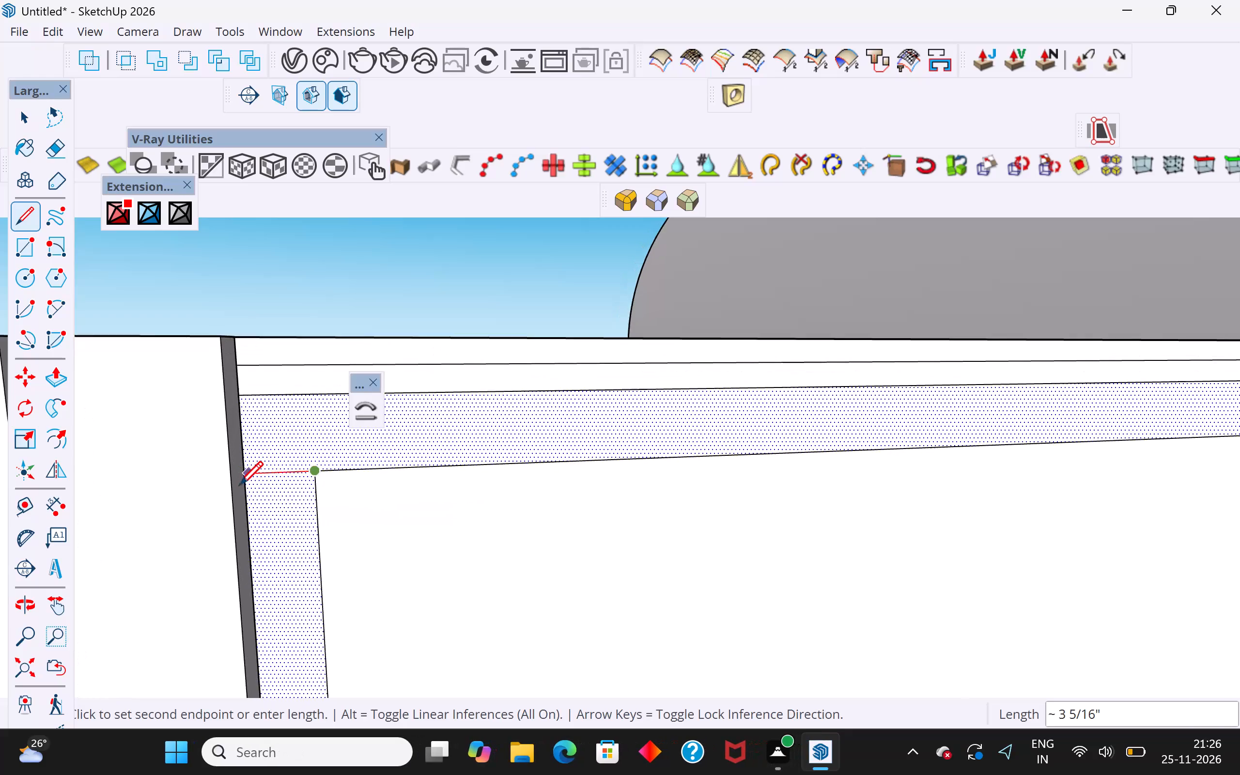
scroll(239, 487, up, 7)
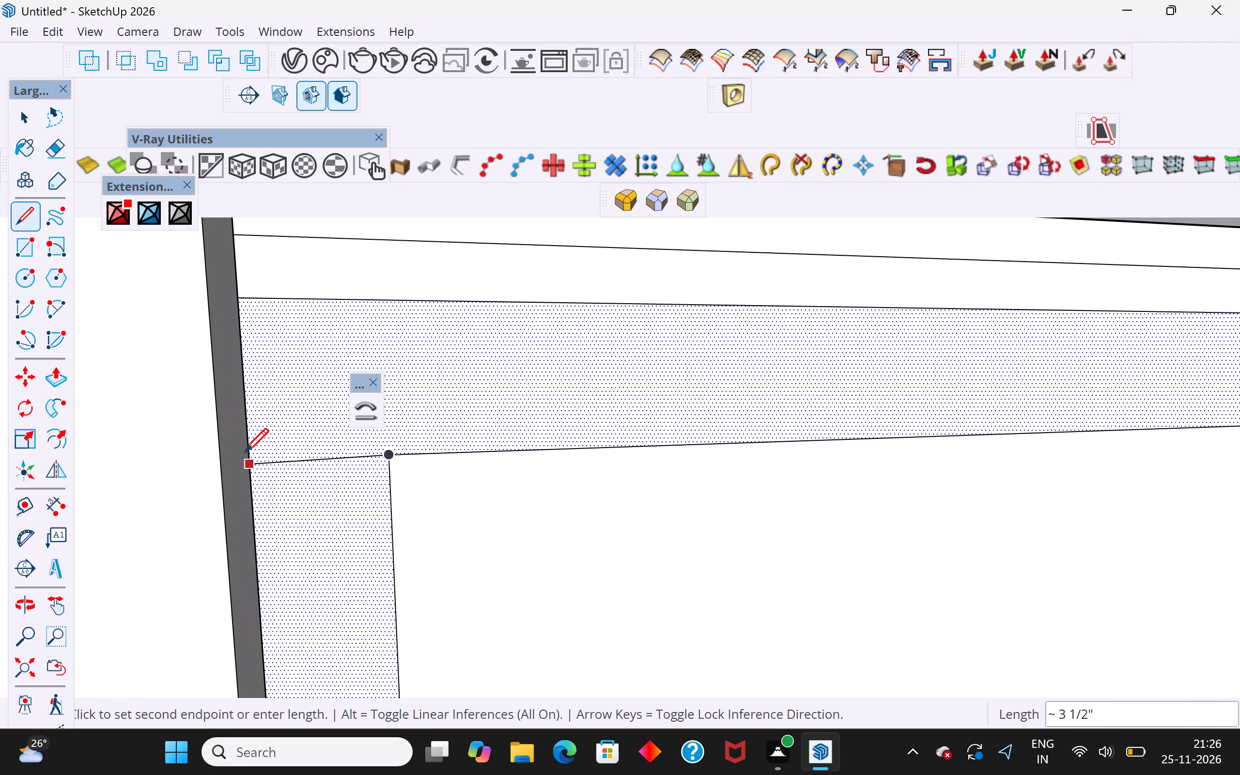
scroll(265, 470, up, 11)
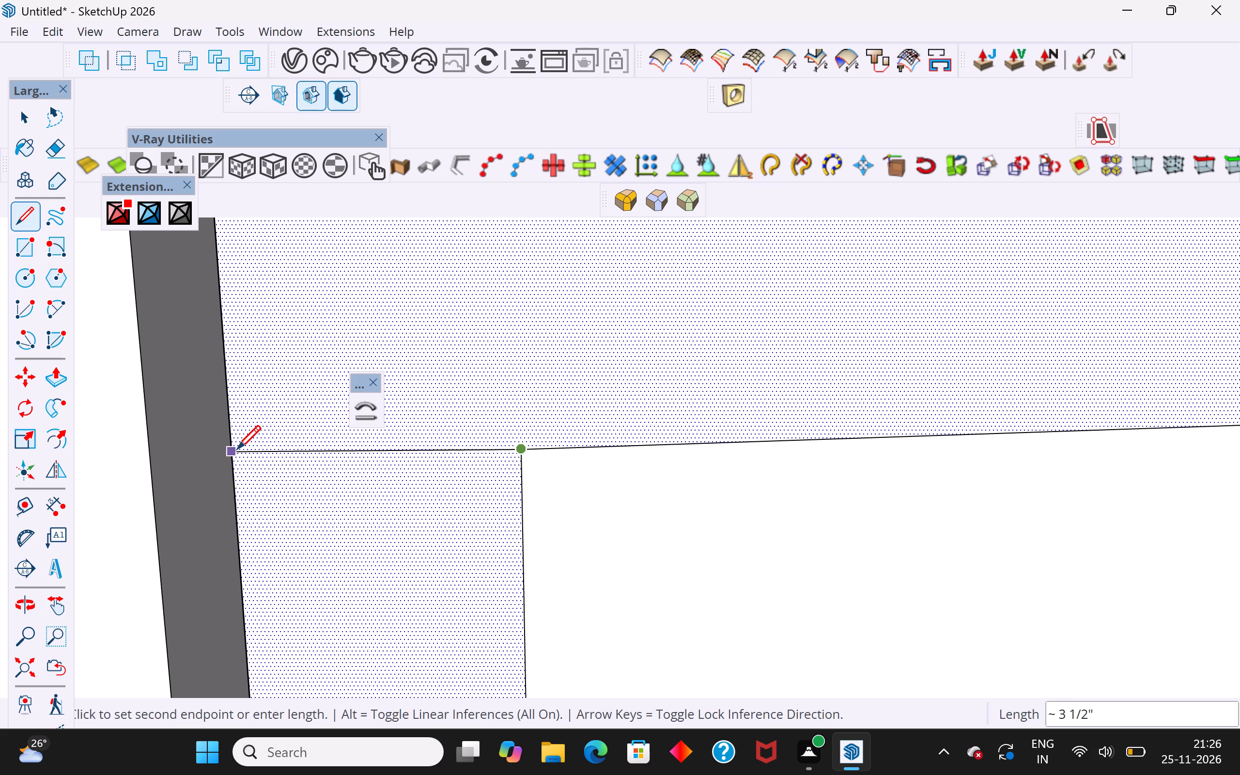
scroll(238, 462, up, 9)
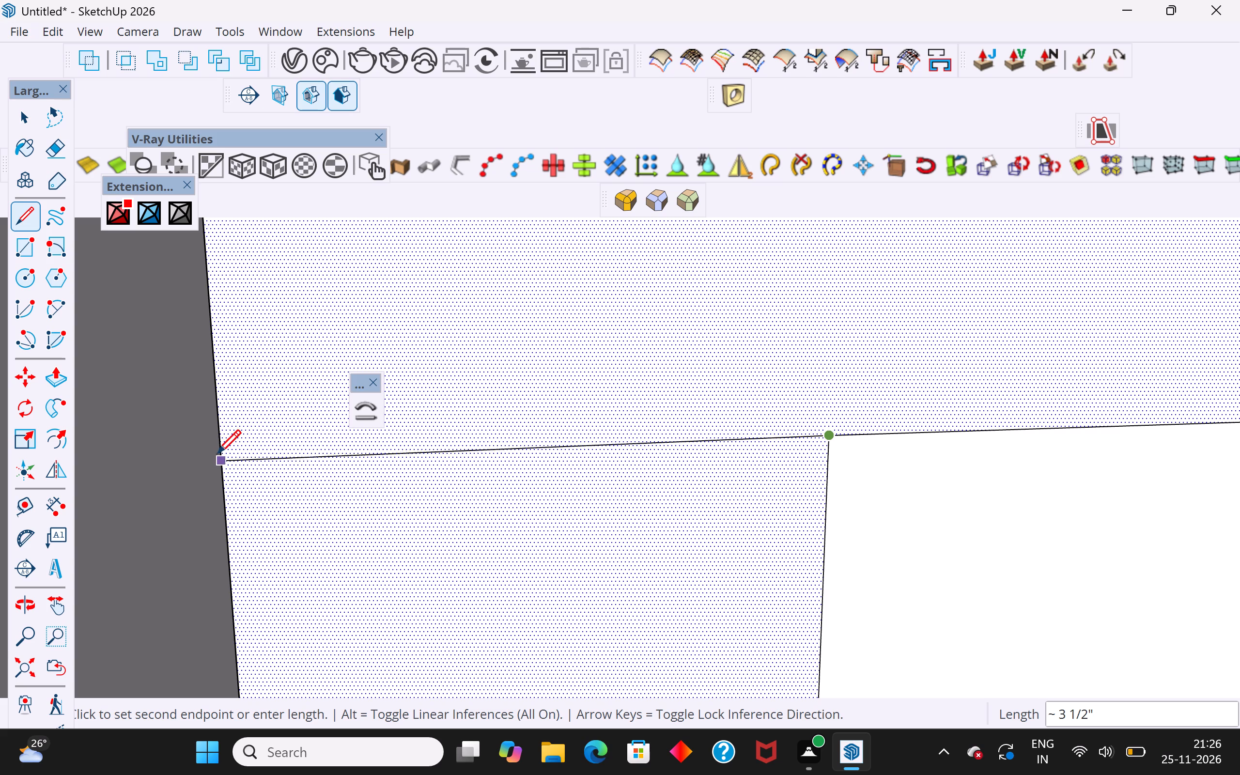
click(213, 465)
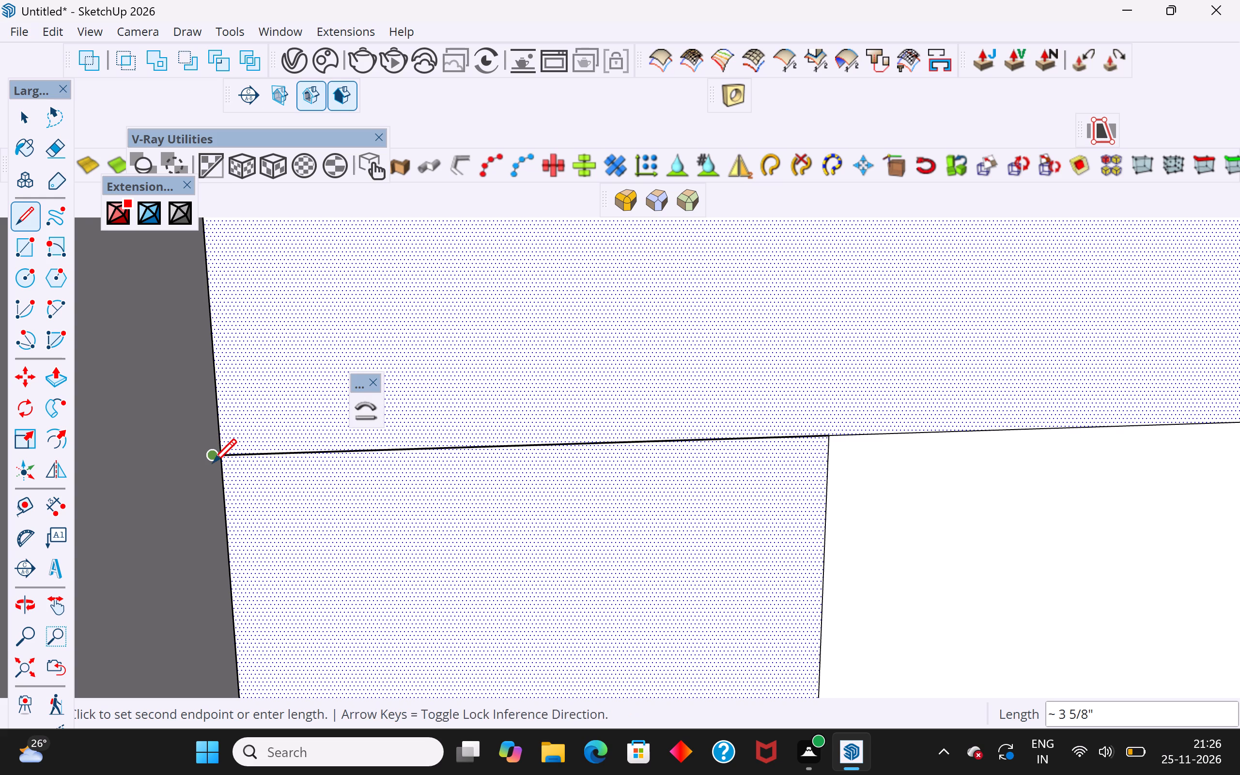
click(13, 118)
Check whether the border band face is divided at the new line beside the cladding strips.
scroll(350, 452, down, 6)
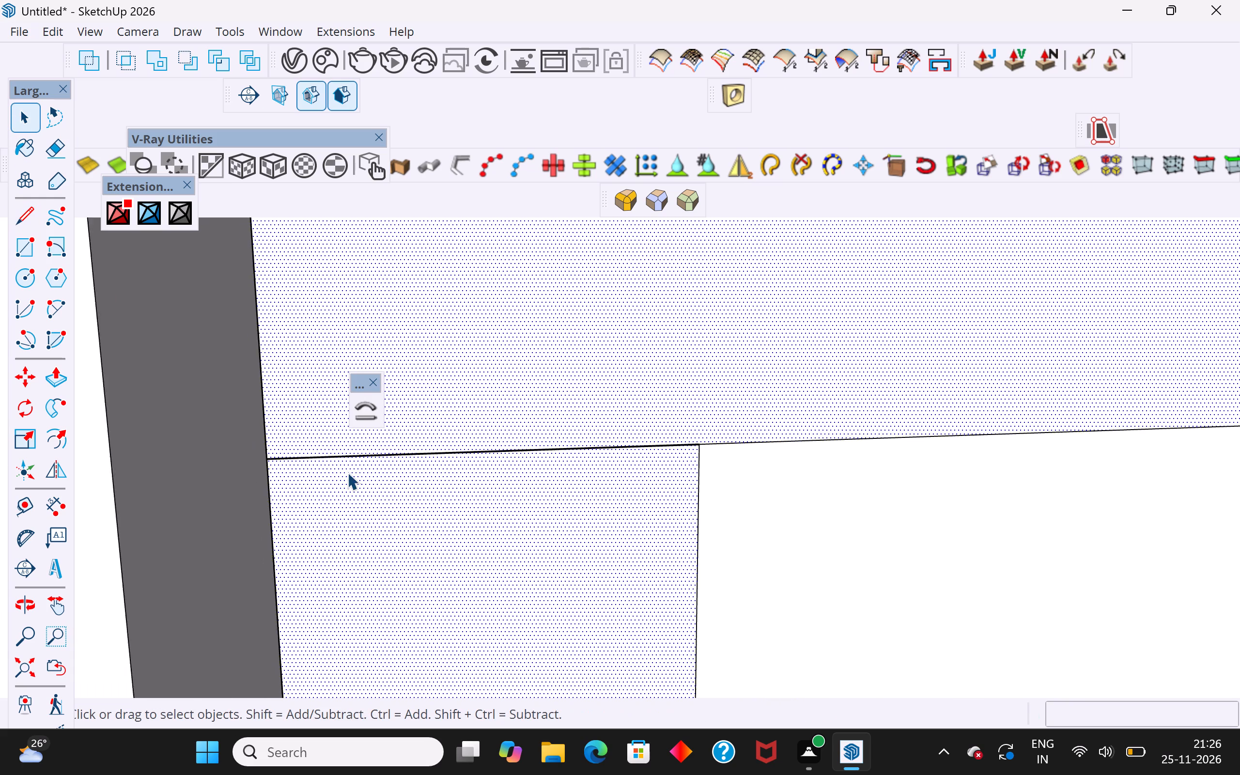
scroll(347, 472, down, 15)
middle_drag(665, 474, 516, 656)
click(459, 441)
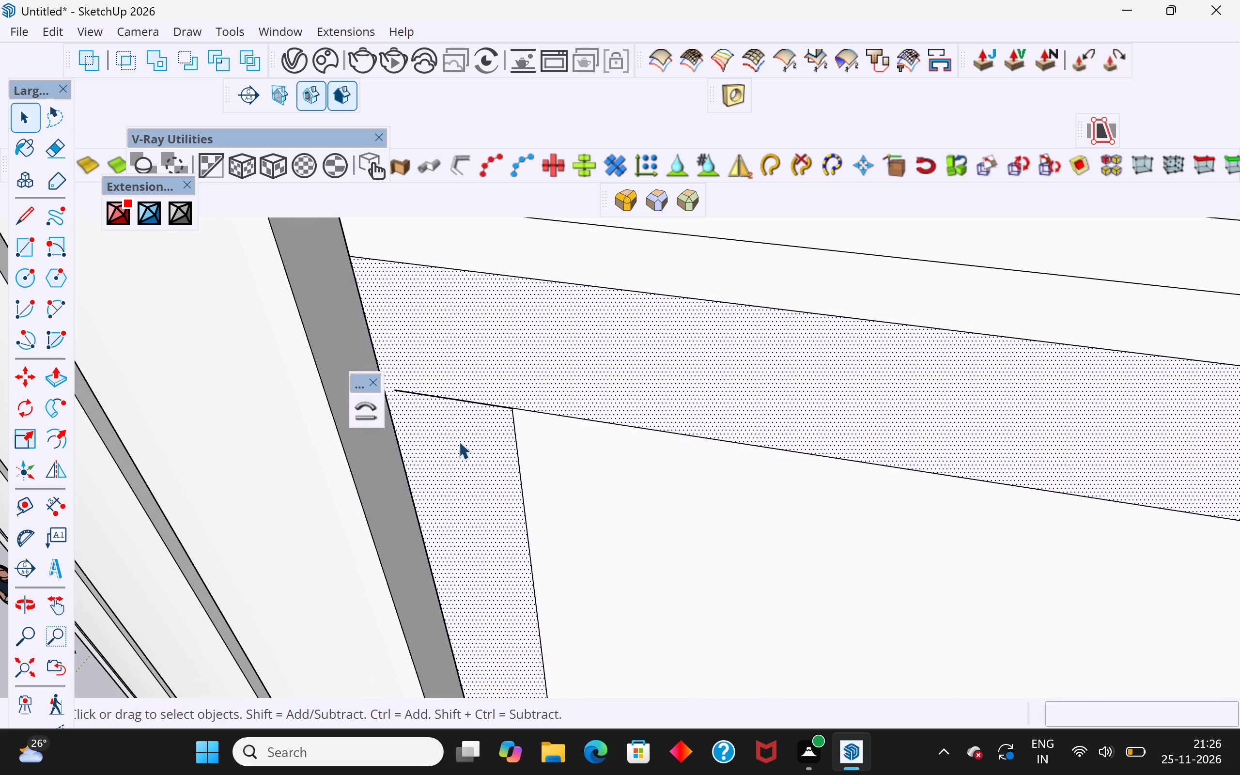
click(536, 356)
middle_drag(567, 408, 721, 333)
scroll(573, 530, down, 12)
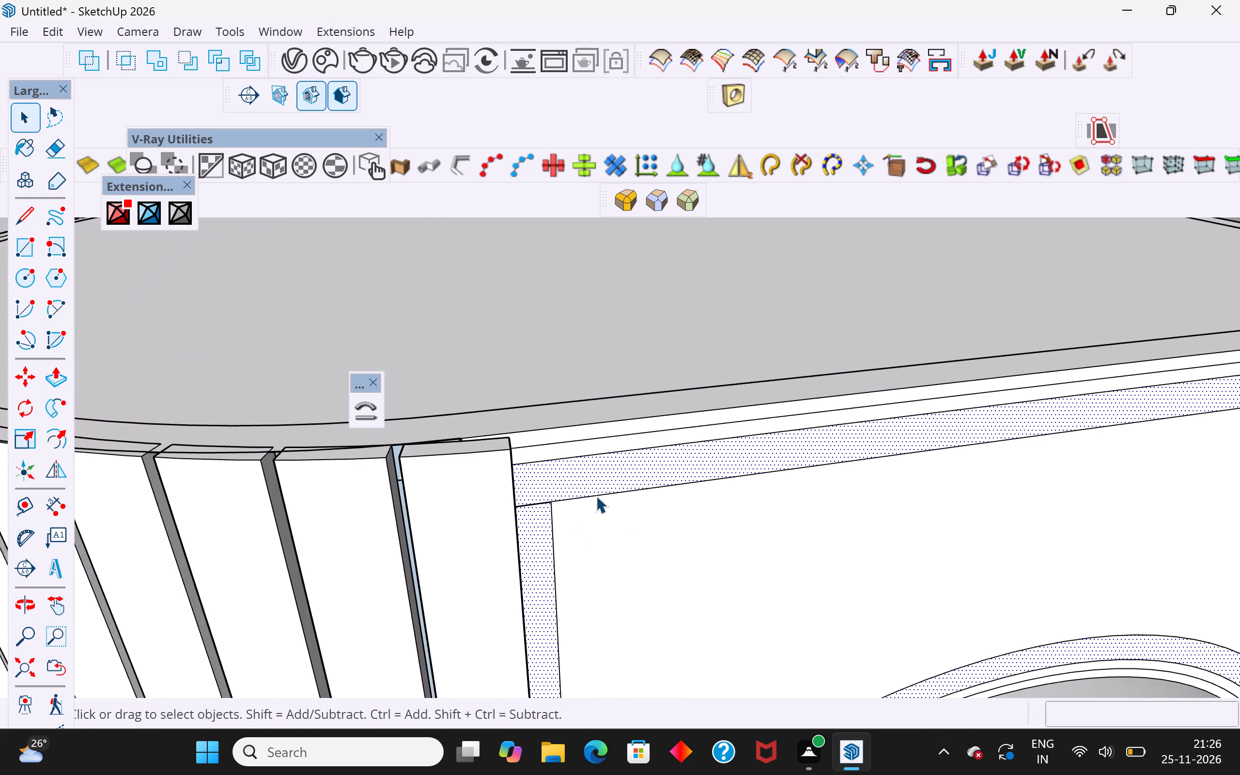
scroll(596, 496, down, 10)
middle_drag(646, 523, 630, 487)
click(434, 306)
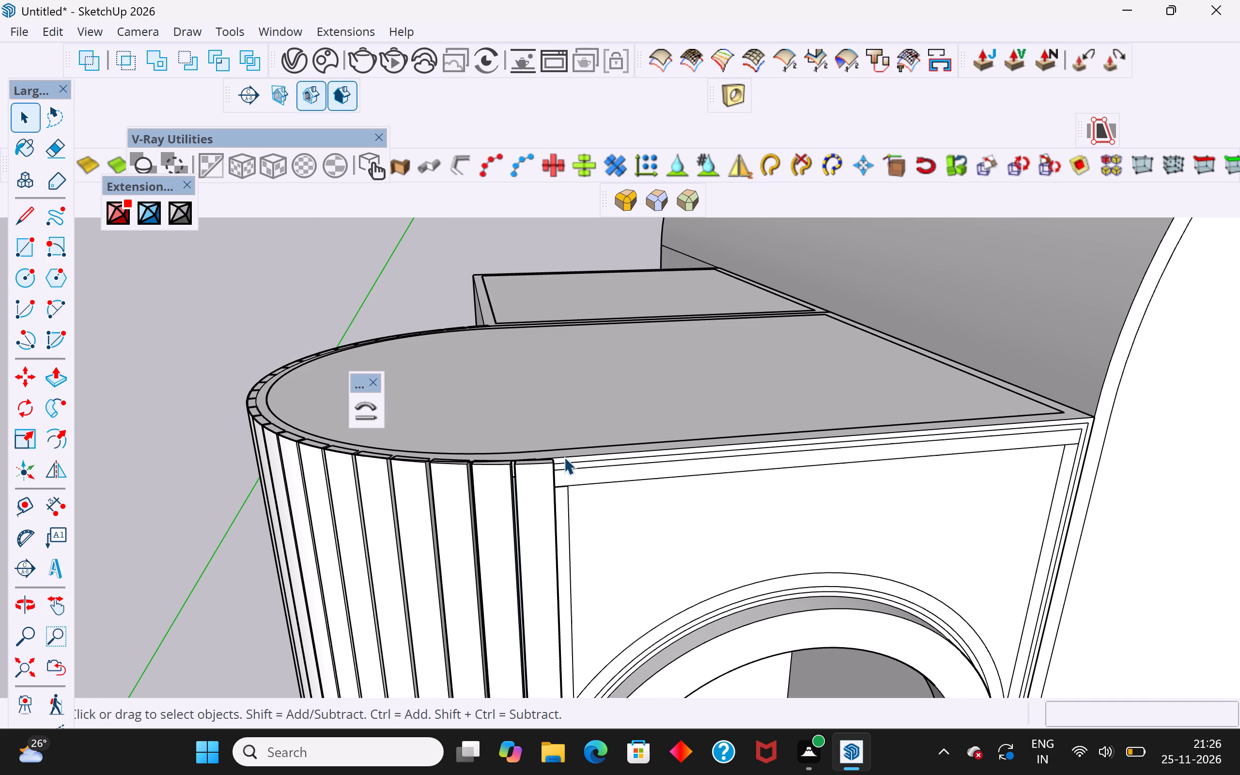
click(564, 491)
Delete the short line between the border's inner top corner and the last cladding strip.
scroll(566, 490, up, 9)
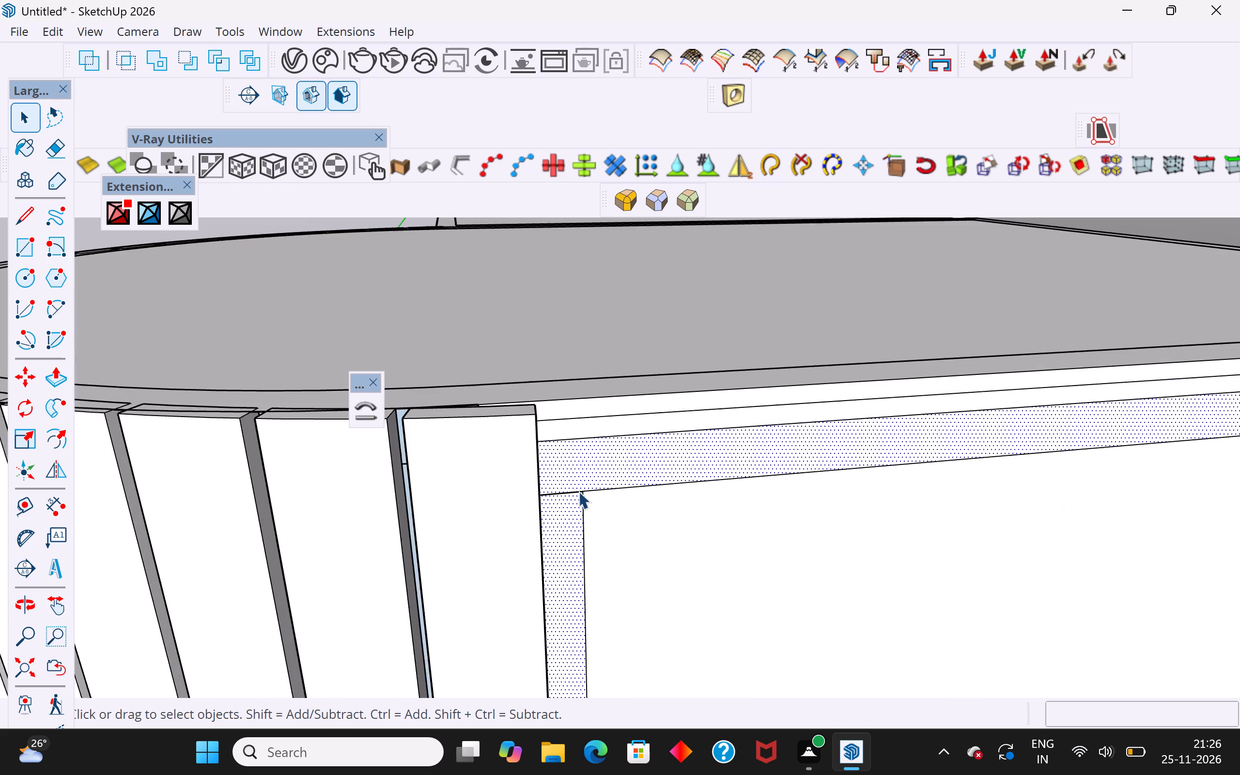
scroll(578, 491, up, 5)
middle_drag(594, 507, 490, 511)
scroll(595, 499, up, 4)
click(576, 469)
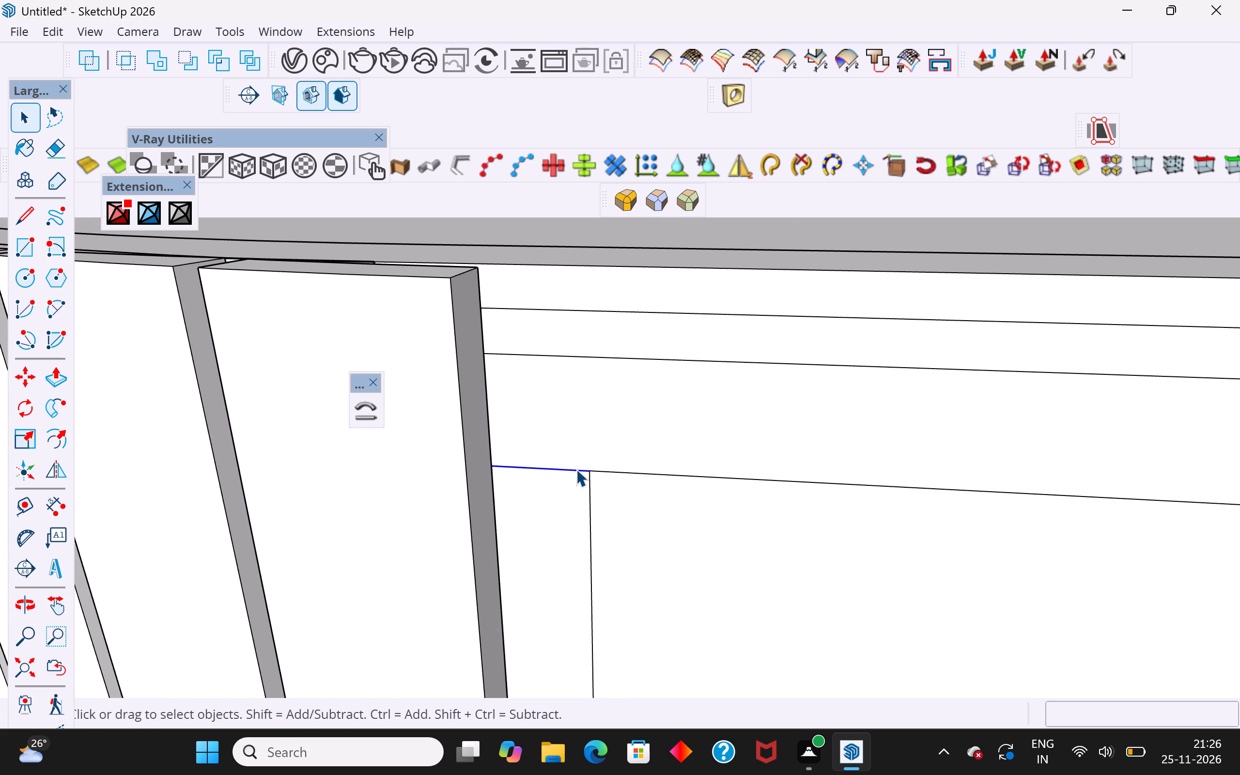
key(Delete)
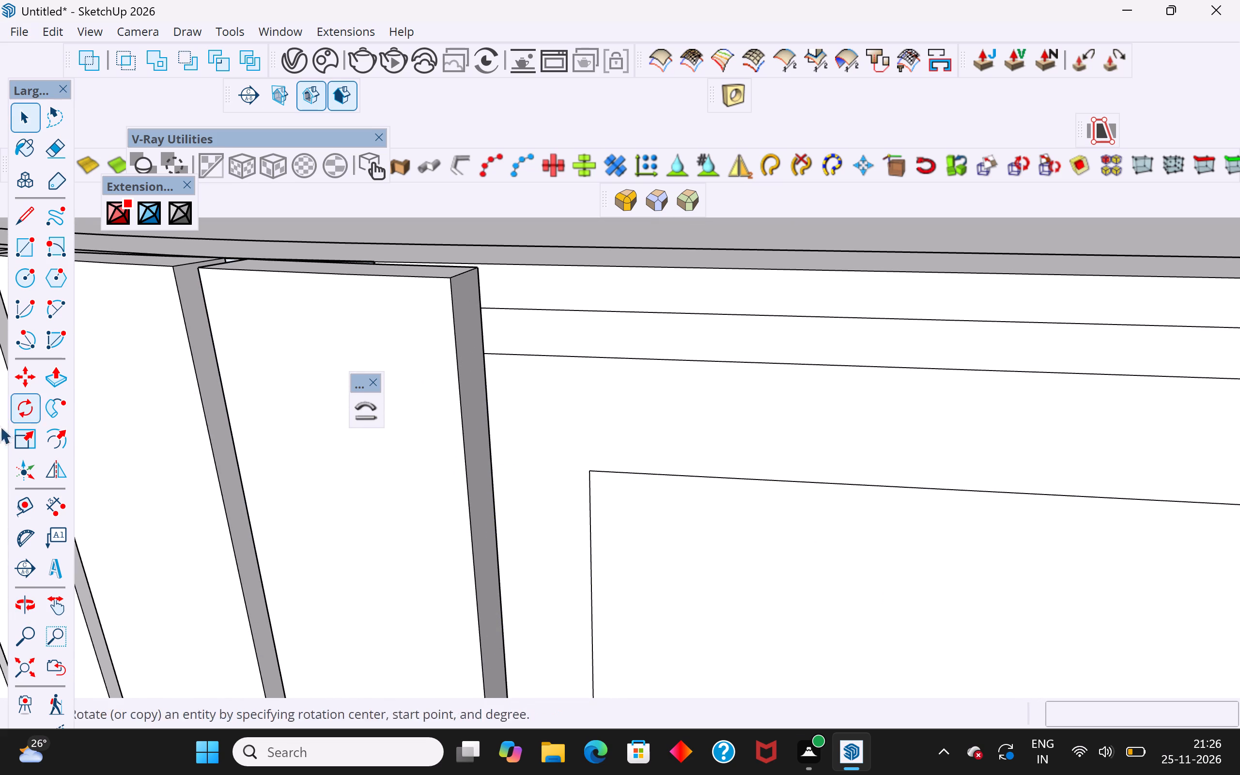
Draw a line from the inner top corner to just short of the strip, continue it up about 4 3/16", and select the enclosed top band.
click(16, 217)
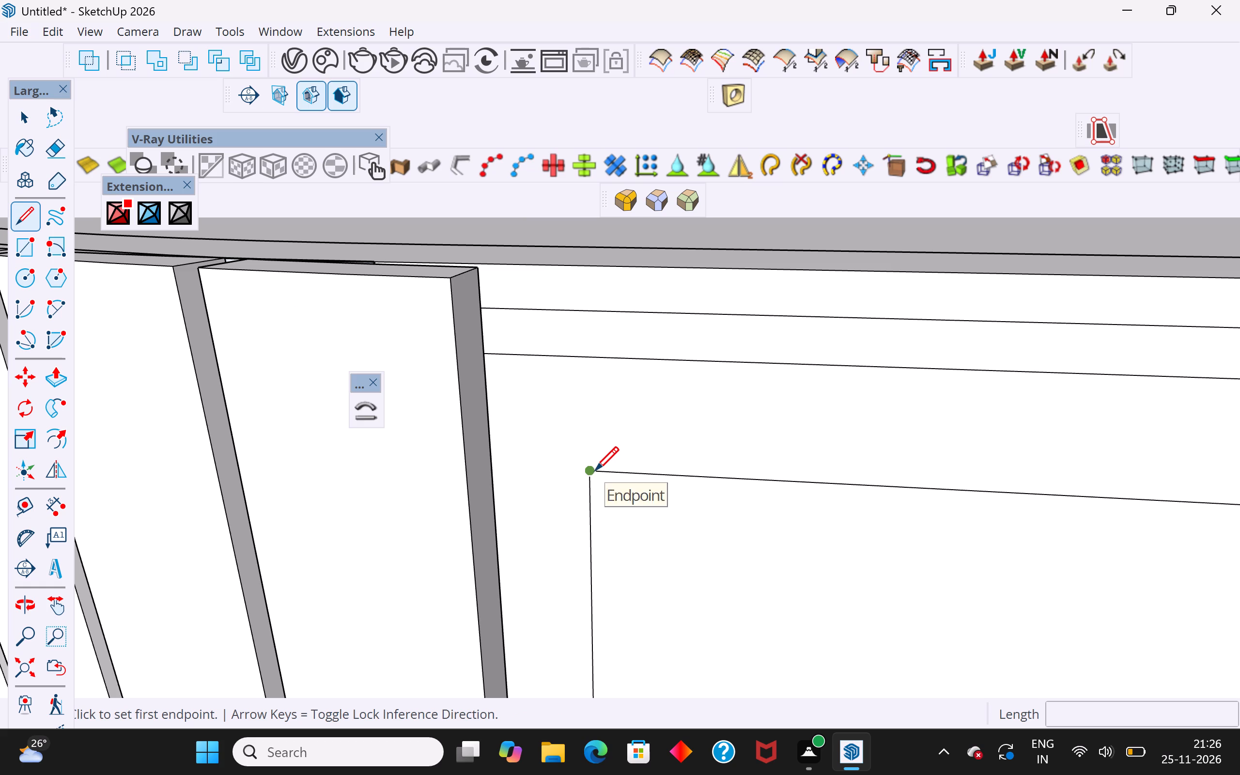
click(596, 473)
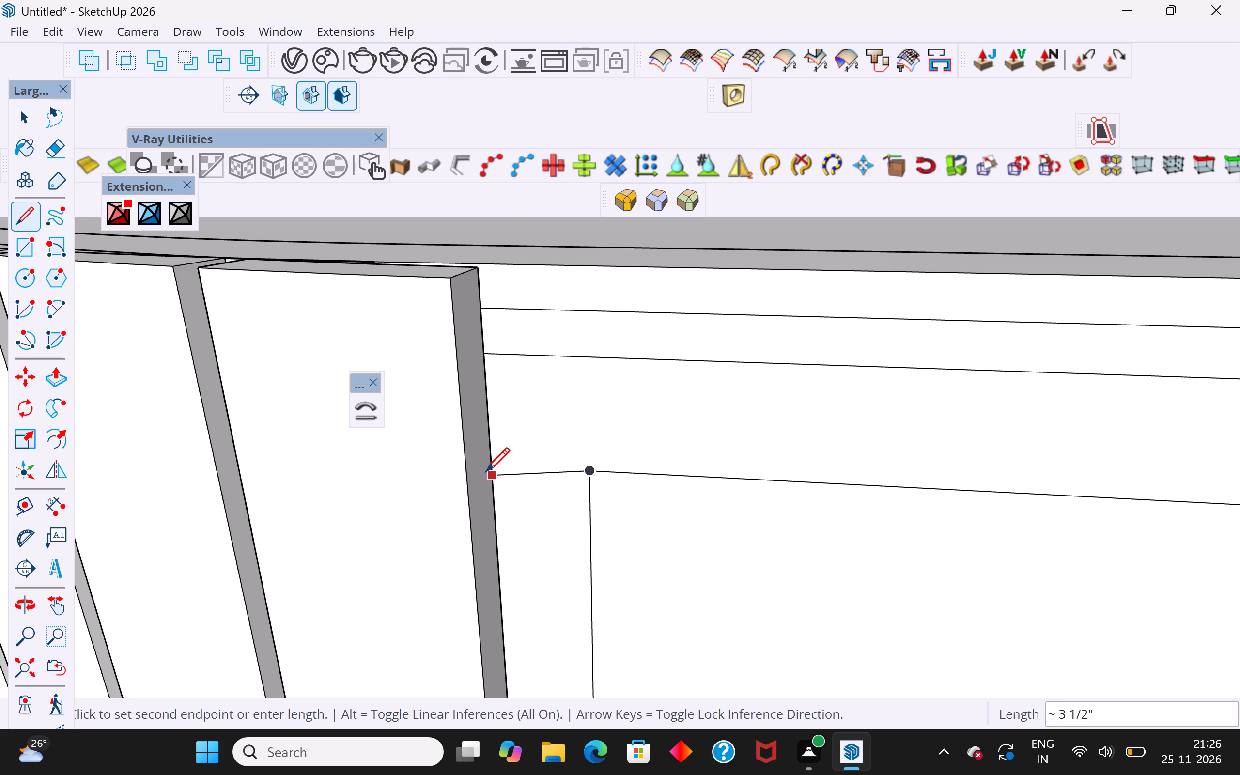
scroll(492, 467, up, 4)
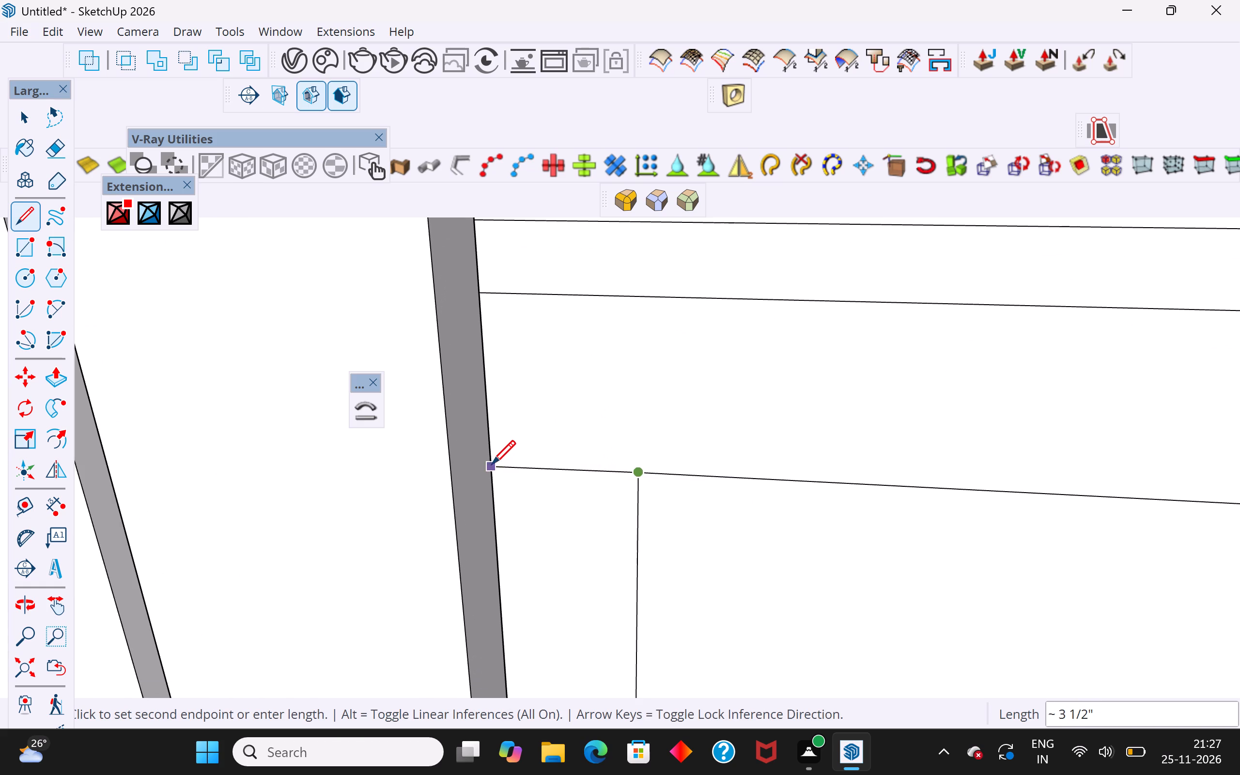
click(505, 467)
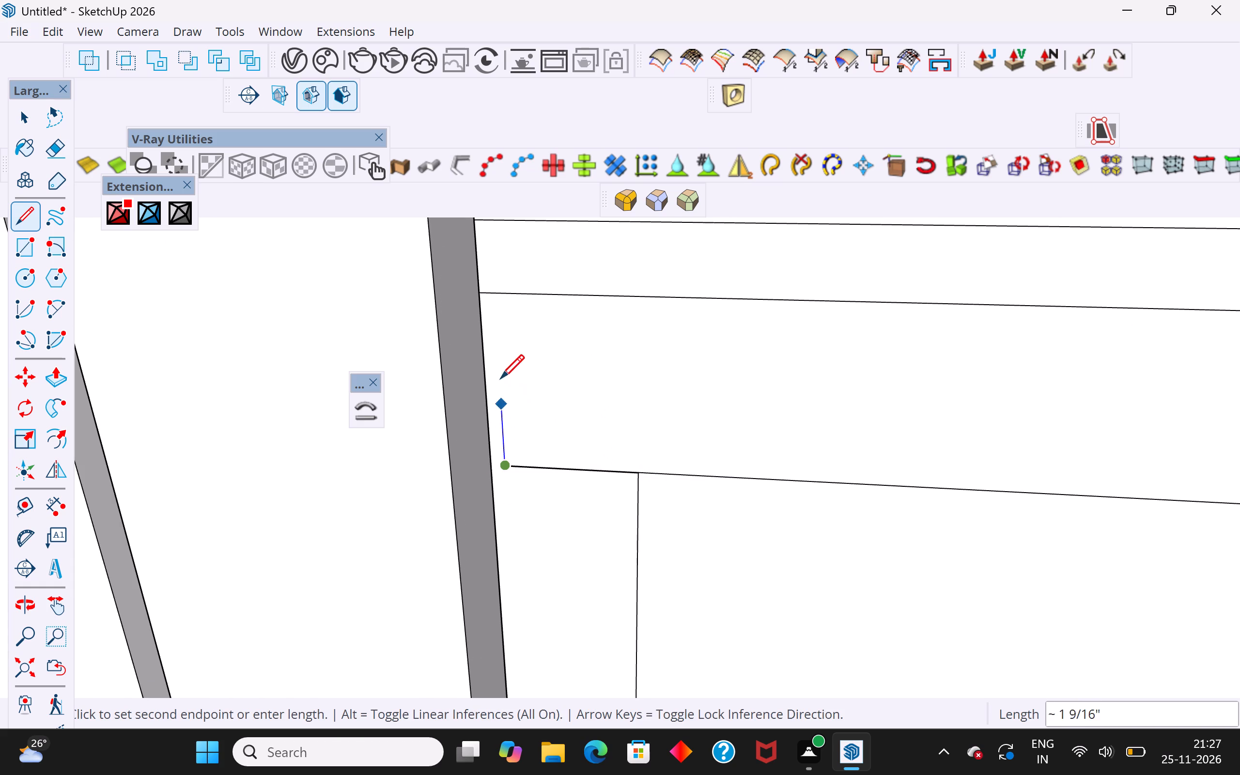
click(498, 294)
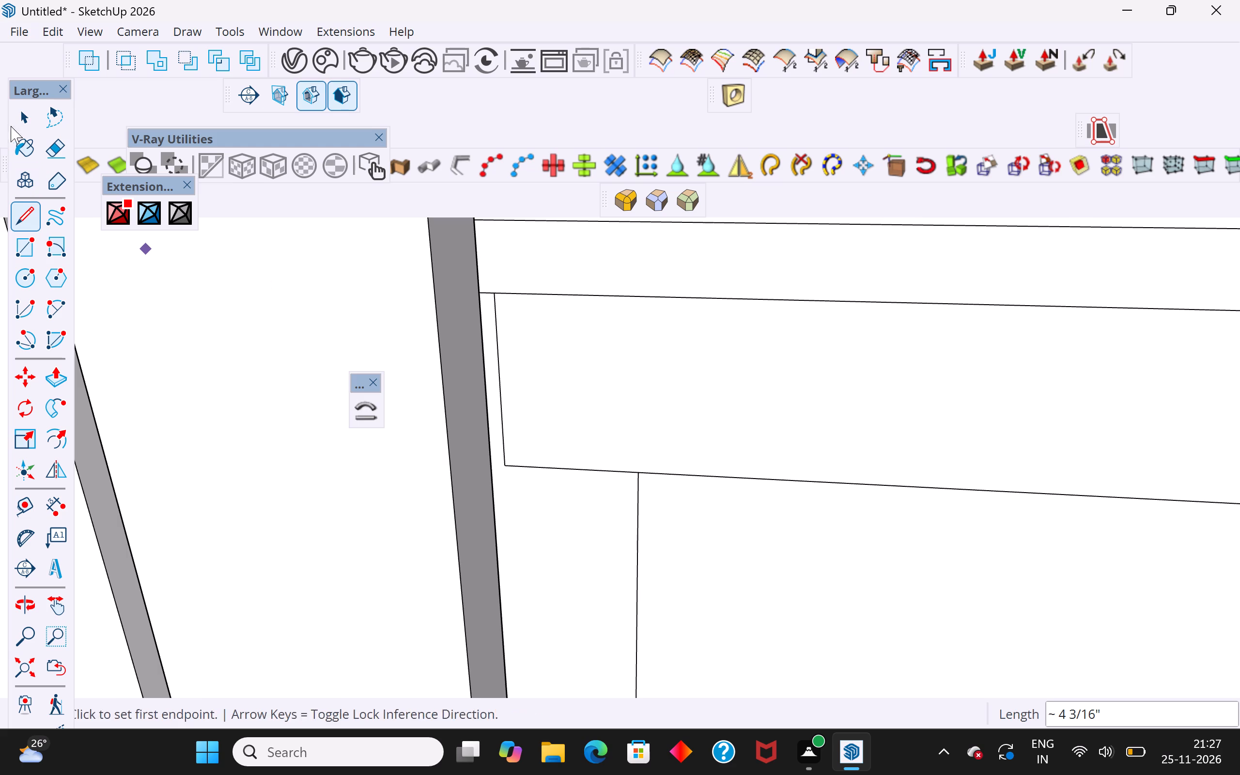
click(21, 118)
click(588, 353)
Examine the selected top band along the wall, from the cladding strips to the tall arched block.
scroll(560, 413, down, 18)
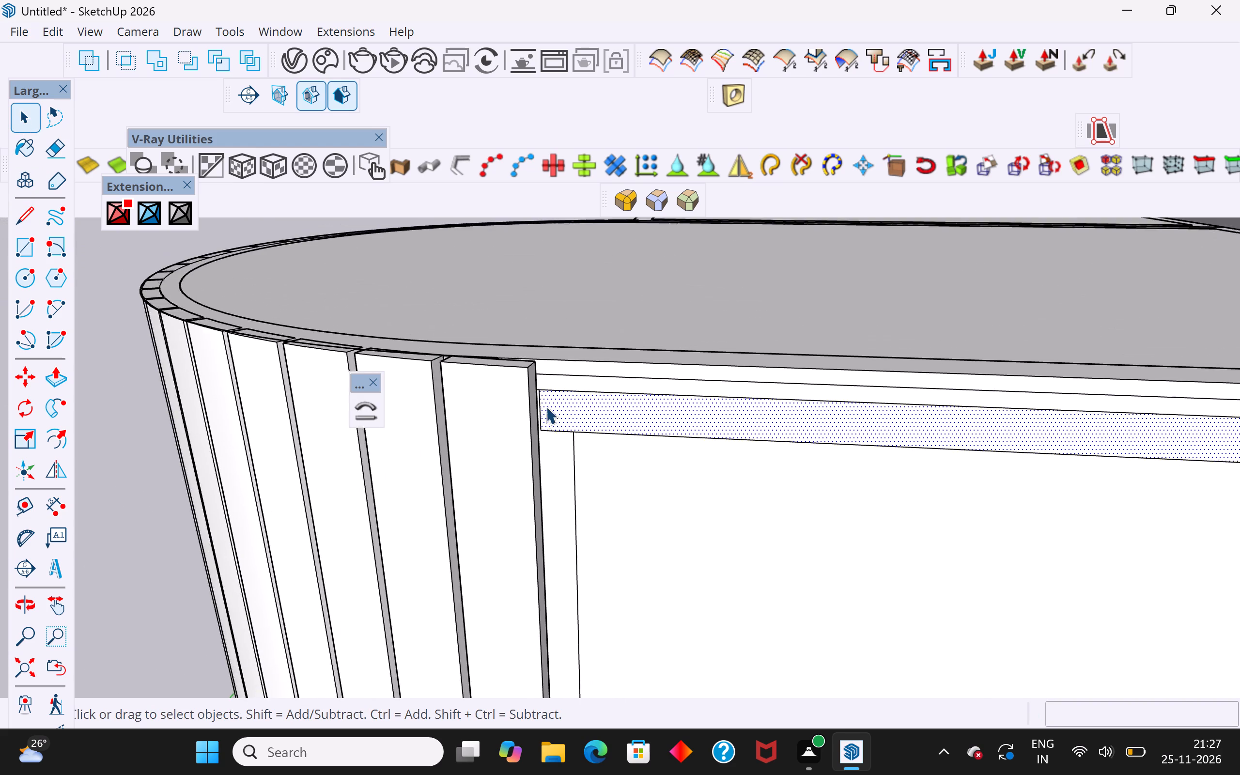
scroll(546, 406, down, 4)
middle_drag(656, 441, 839, 389)
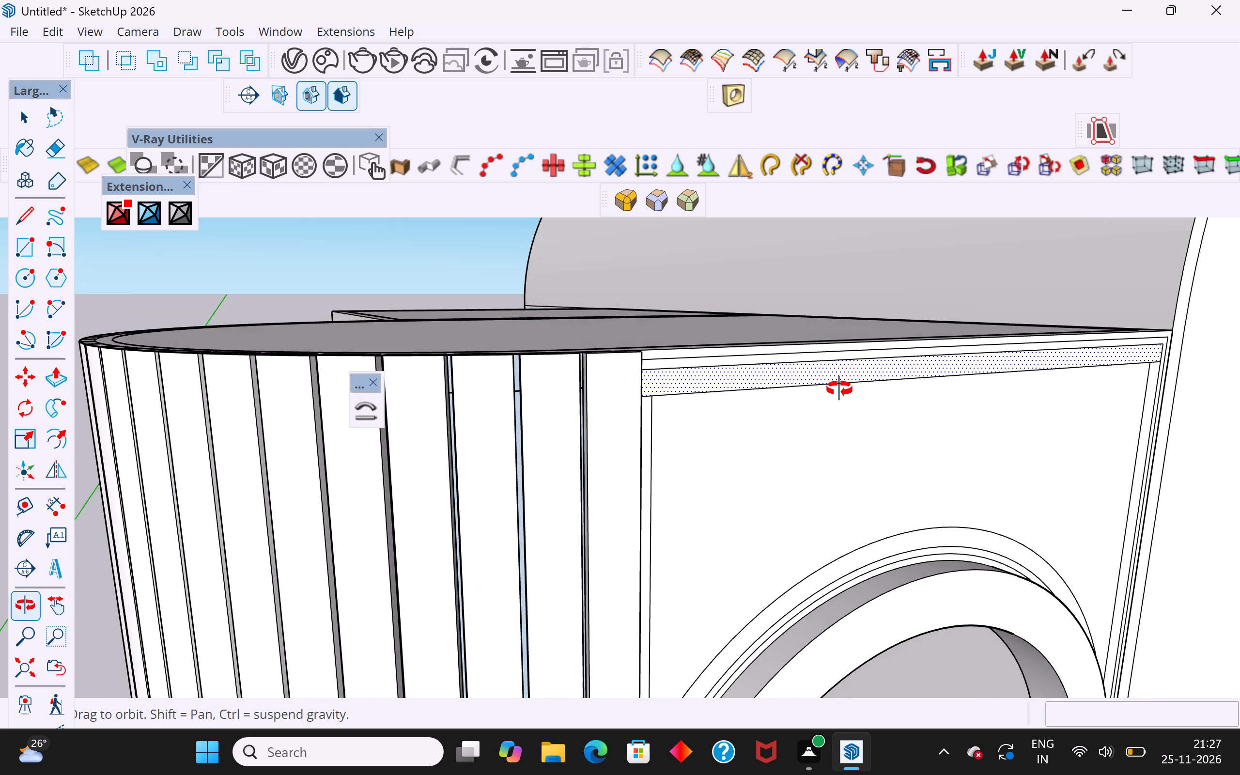
middle_drag(839, 389, 809, 374)
scroll(506, 405, down, 5)
middle_drag(884, 445, 789, 427)
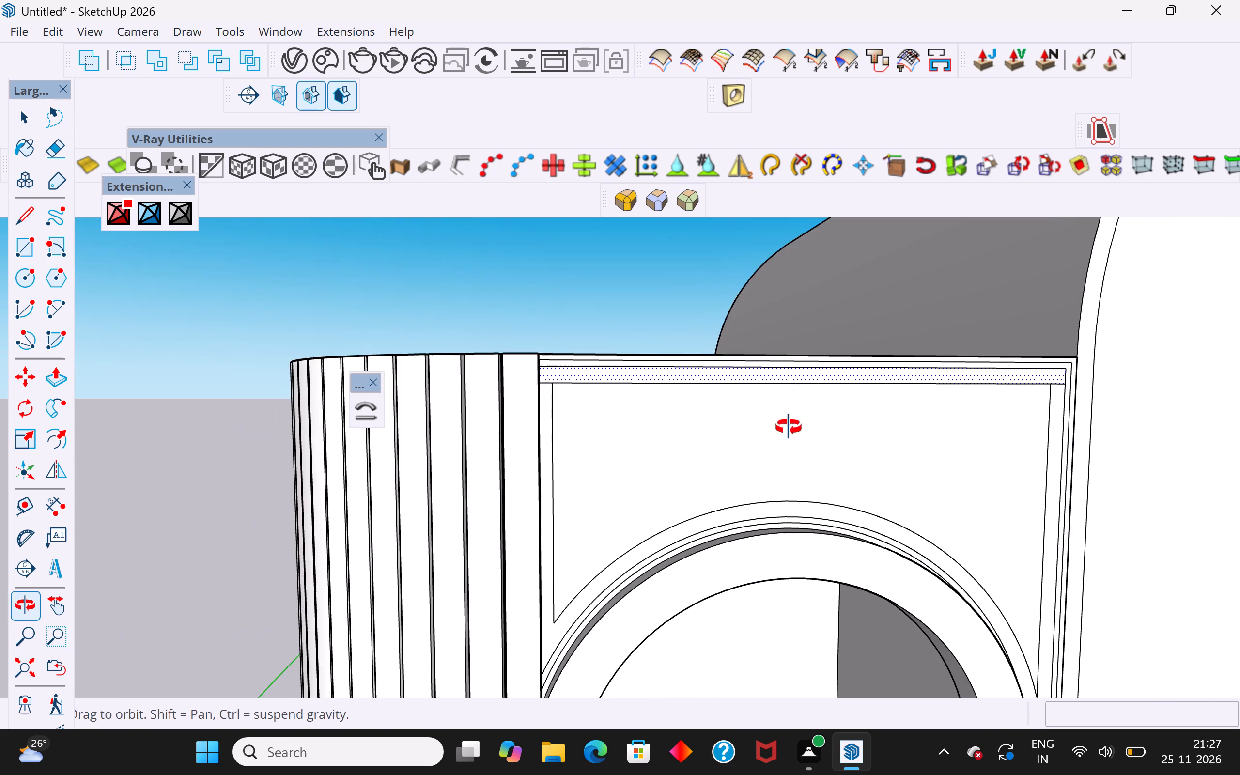
middle_drag(789, 427, 774, 456)
scroll(1093, 406, up, 7)
scroll(636, 473, down, 4)
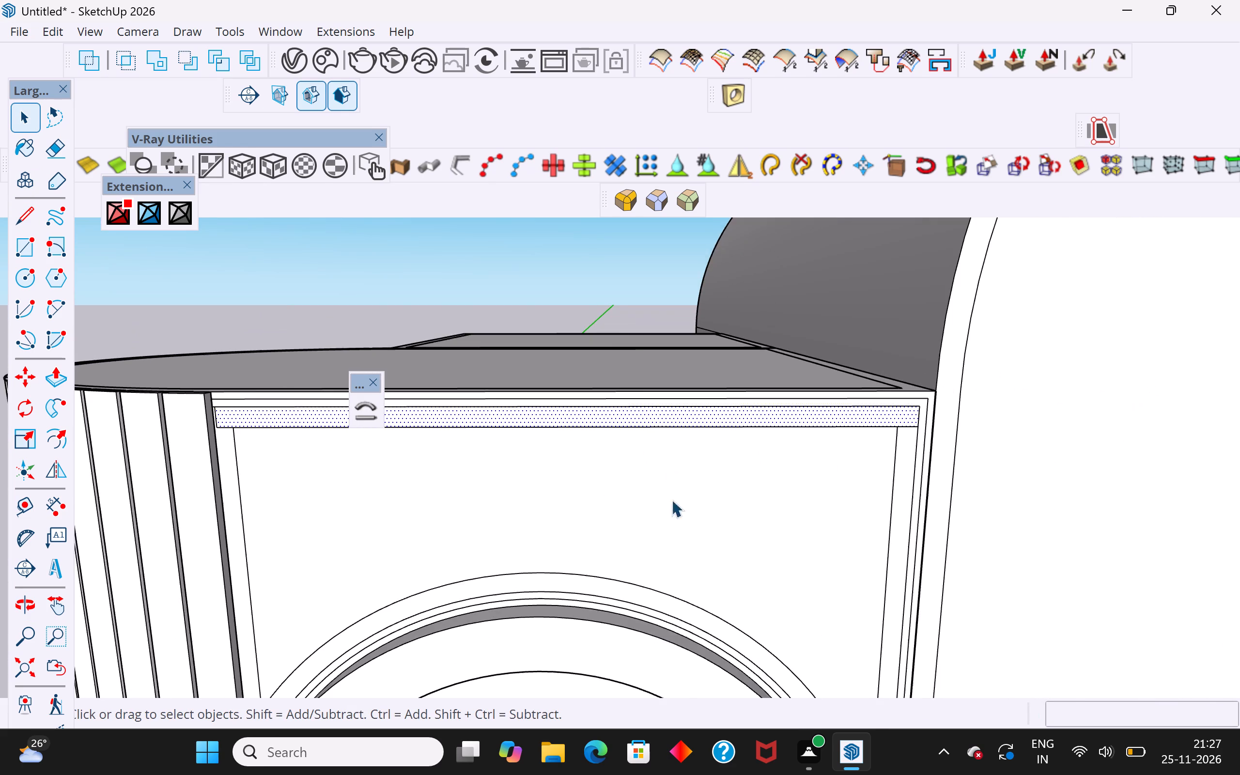
middle_drag(978, 434, 1045, 431)
scroll(1058, 388, up, 4)
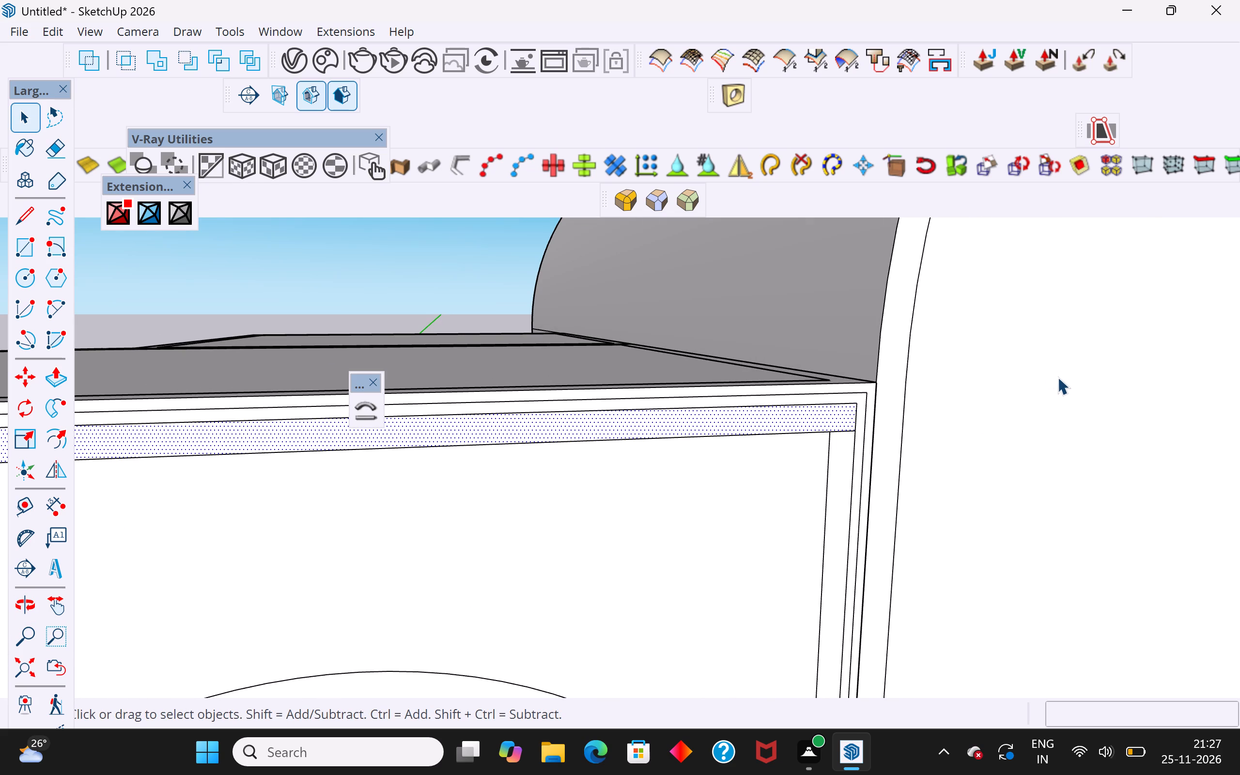
scroll(653, 614, down, 5)
middle_drag(682, 449, 746, 484)
scroll(675, 415, down, 5)
middle_drag(818, 438, 719, 384)
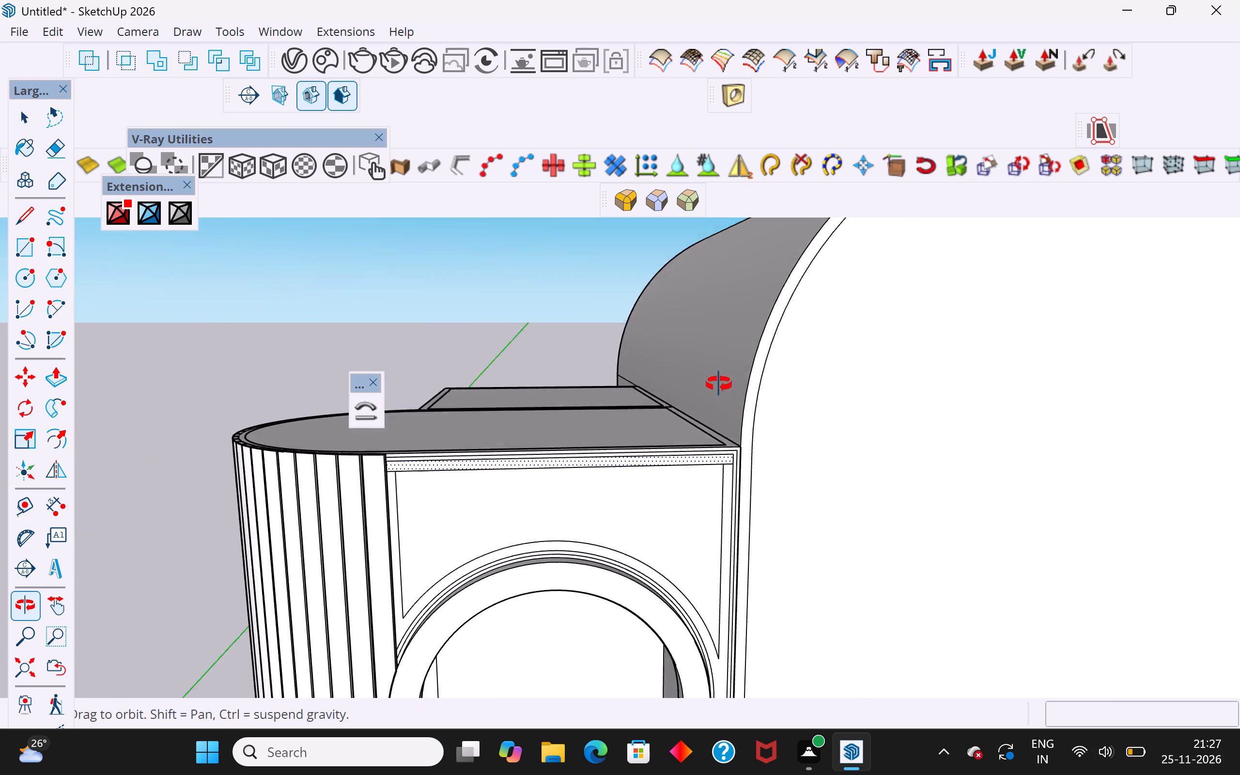
middle_drag(719, 384, 779, 367)
Push/Pull the selected top band outward about 3", using the adjoining cladding strip's edge as reference.
click(49, 372)
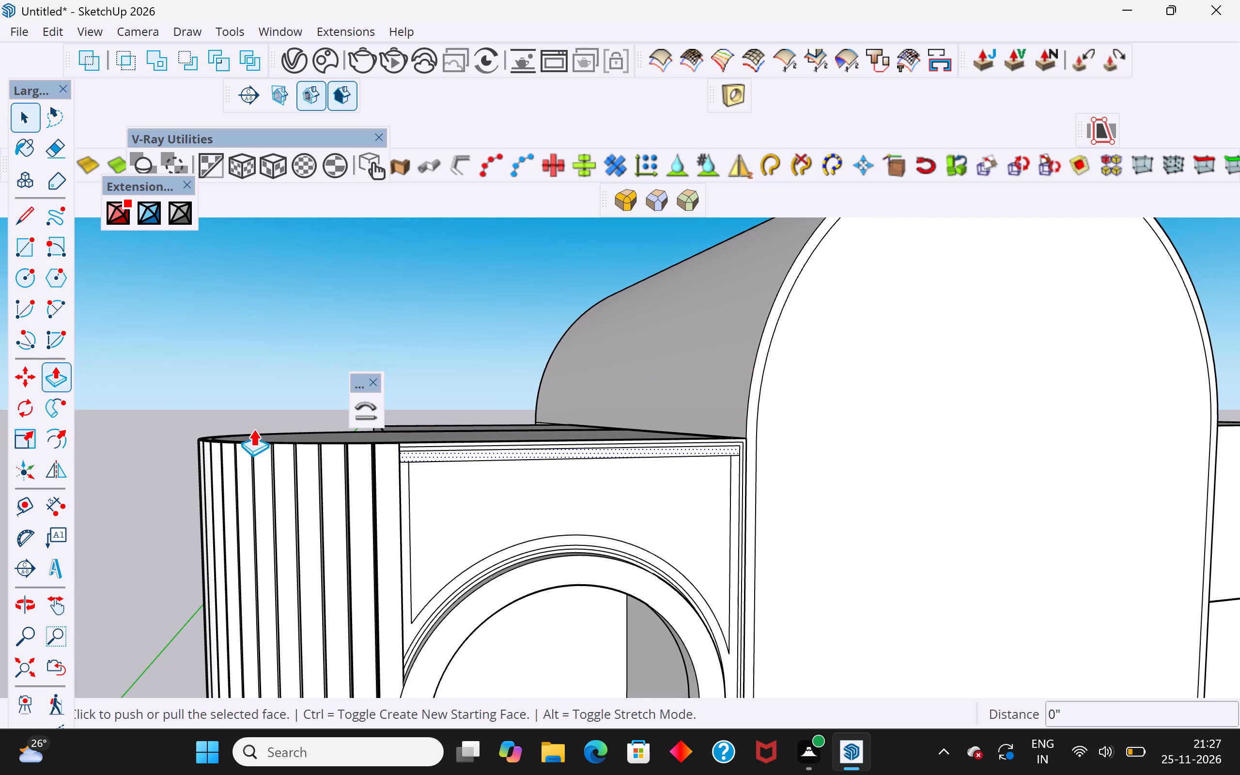
scroll(453, 442, up, 5)
middle_drag(473, 457, 308, 500)
scroll(310, 488, up, 7)
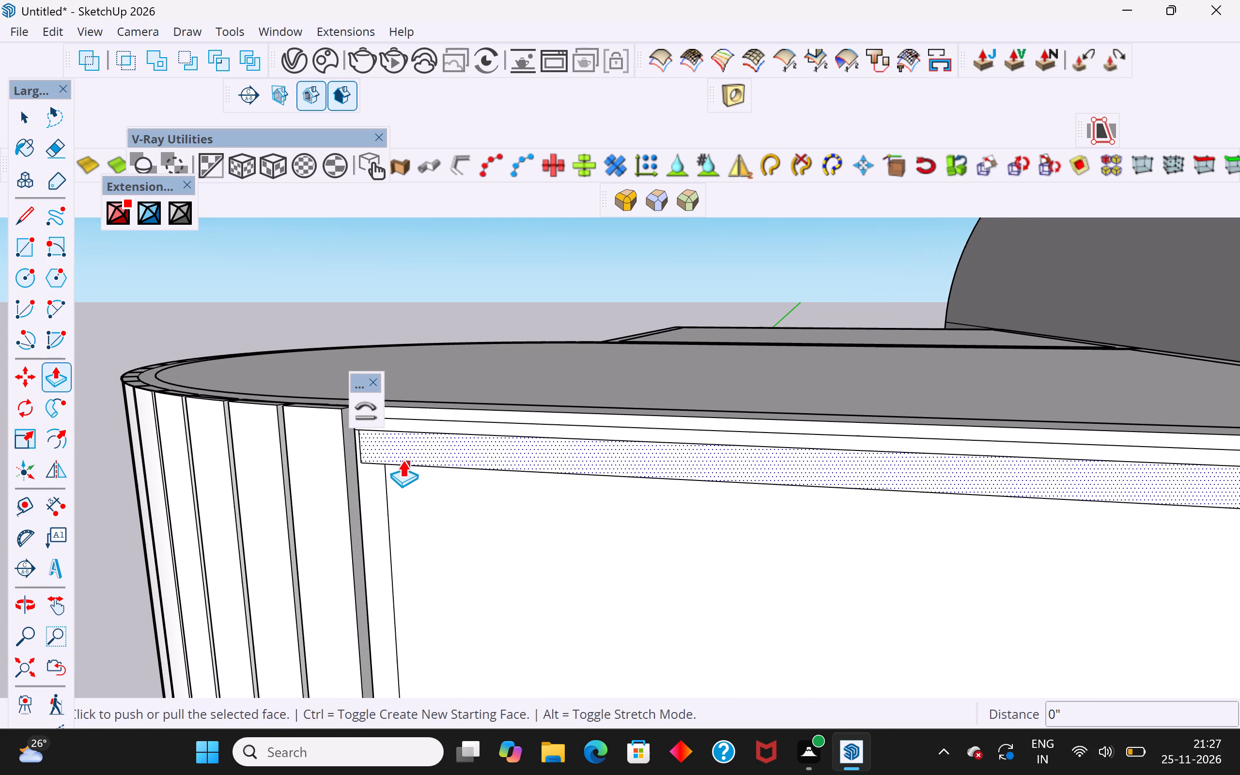
click(370, 454)
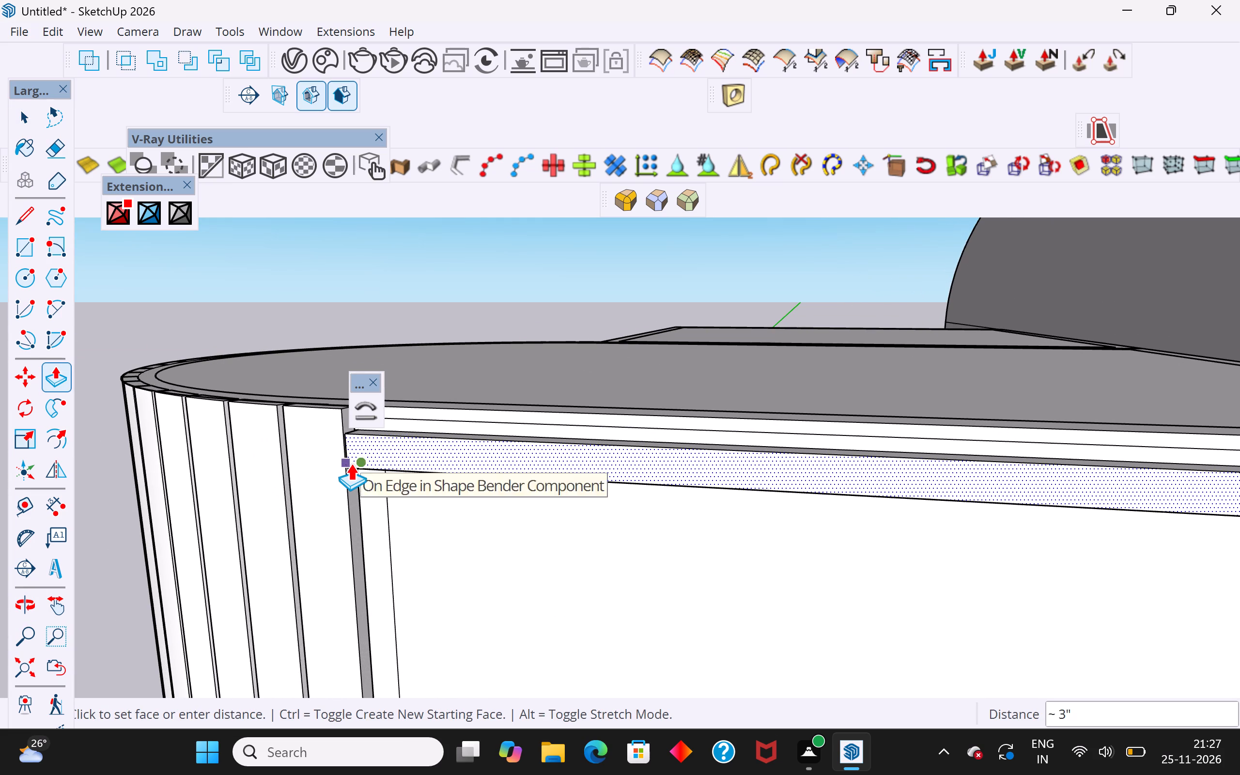
click(351, 463)
scroll(427, 526, down, 10)
click(16, 112)
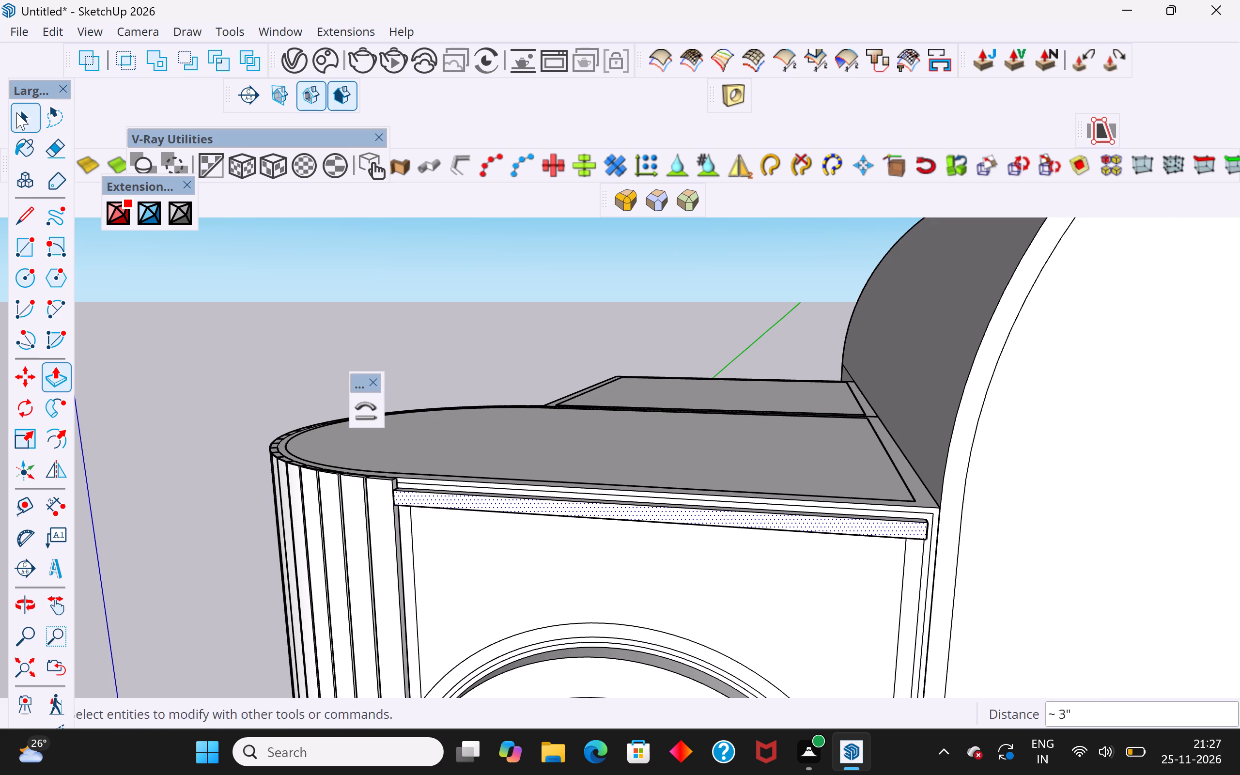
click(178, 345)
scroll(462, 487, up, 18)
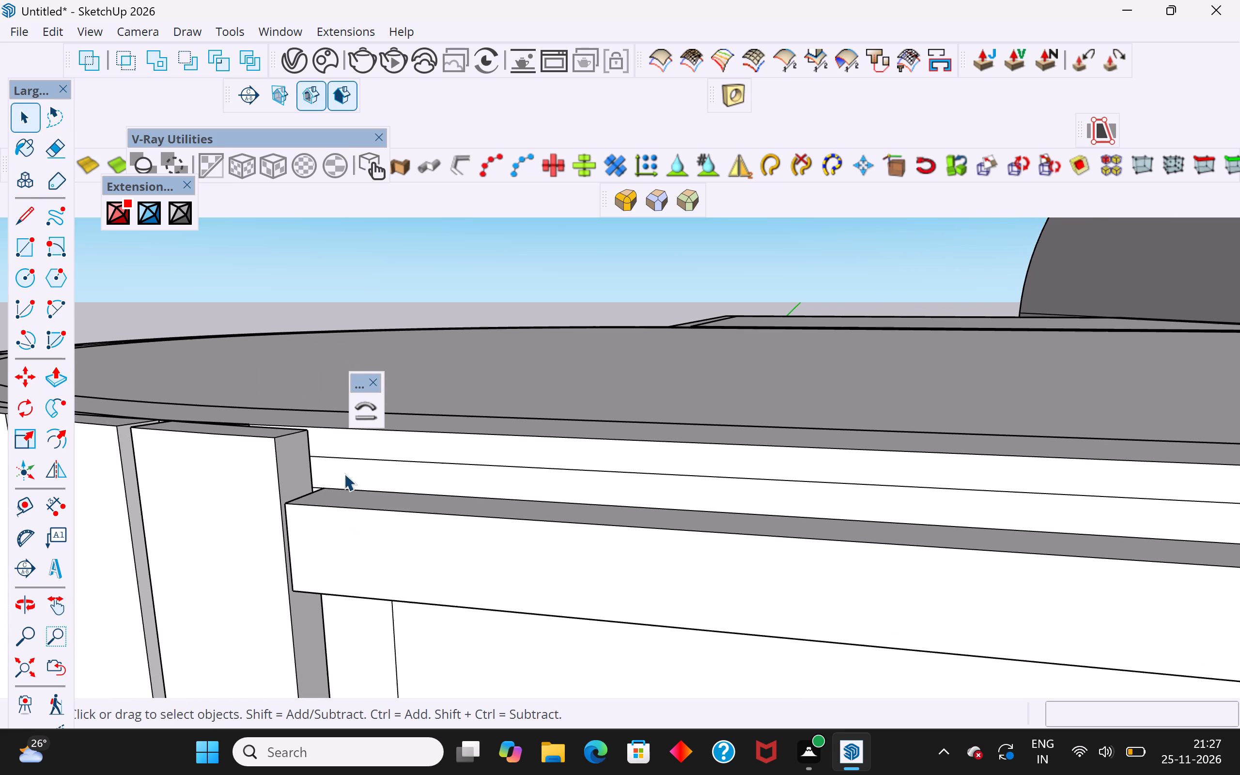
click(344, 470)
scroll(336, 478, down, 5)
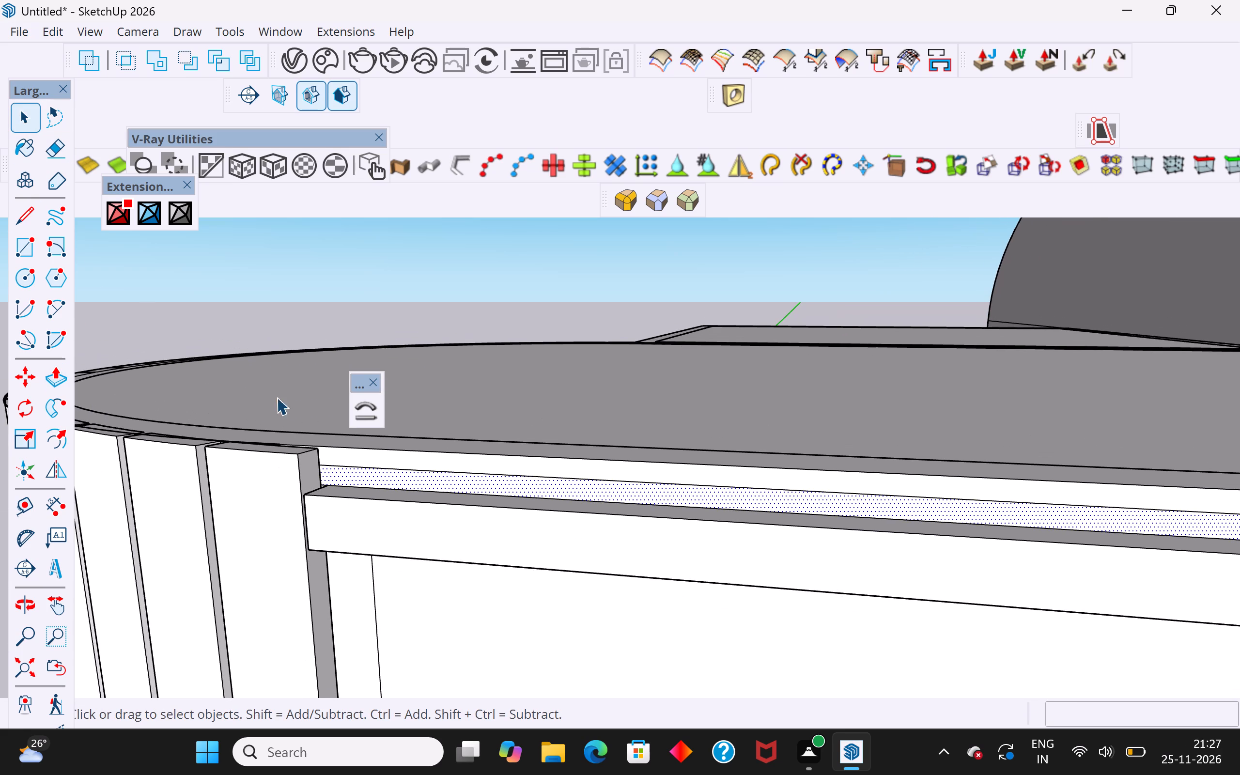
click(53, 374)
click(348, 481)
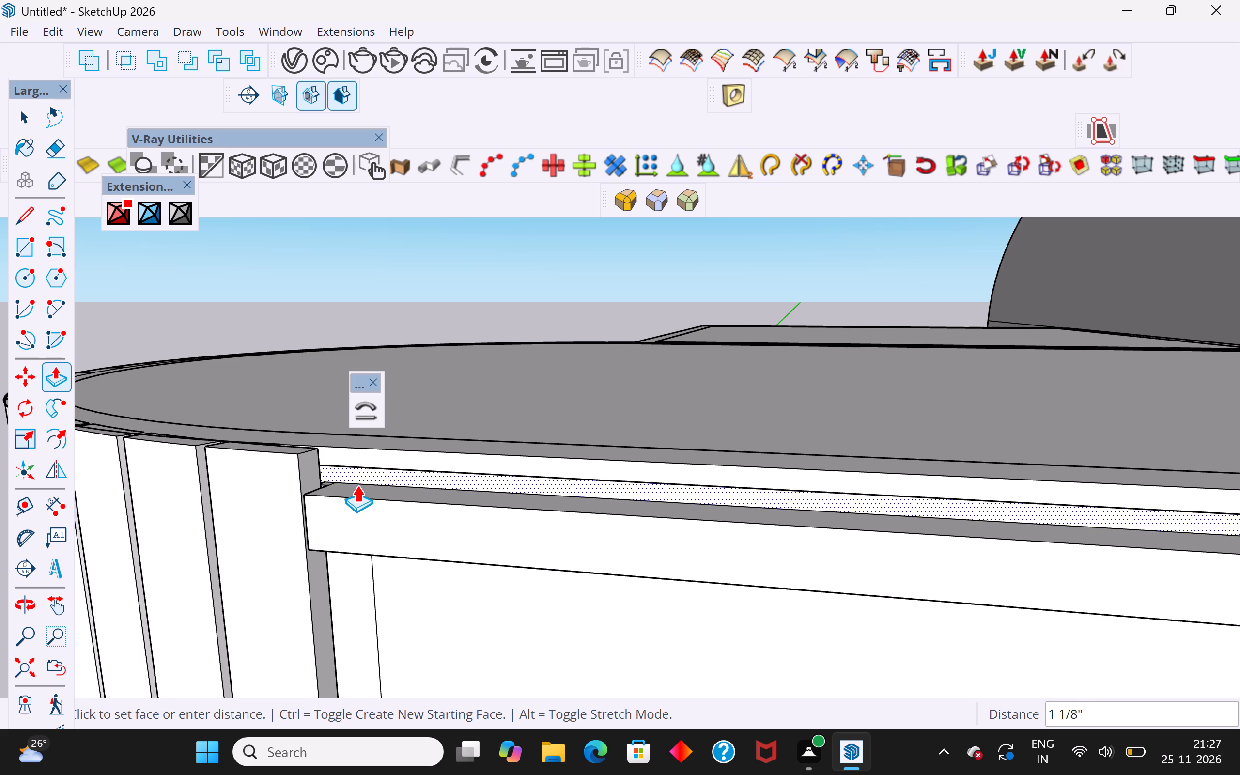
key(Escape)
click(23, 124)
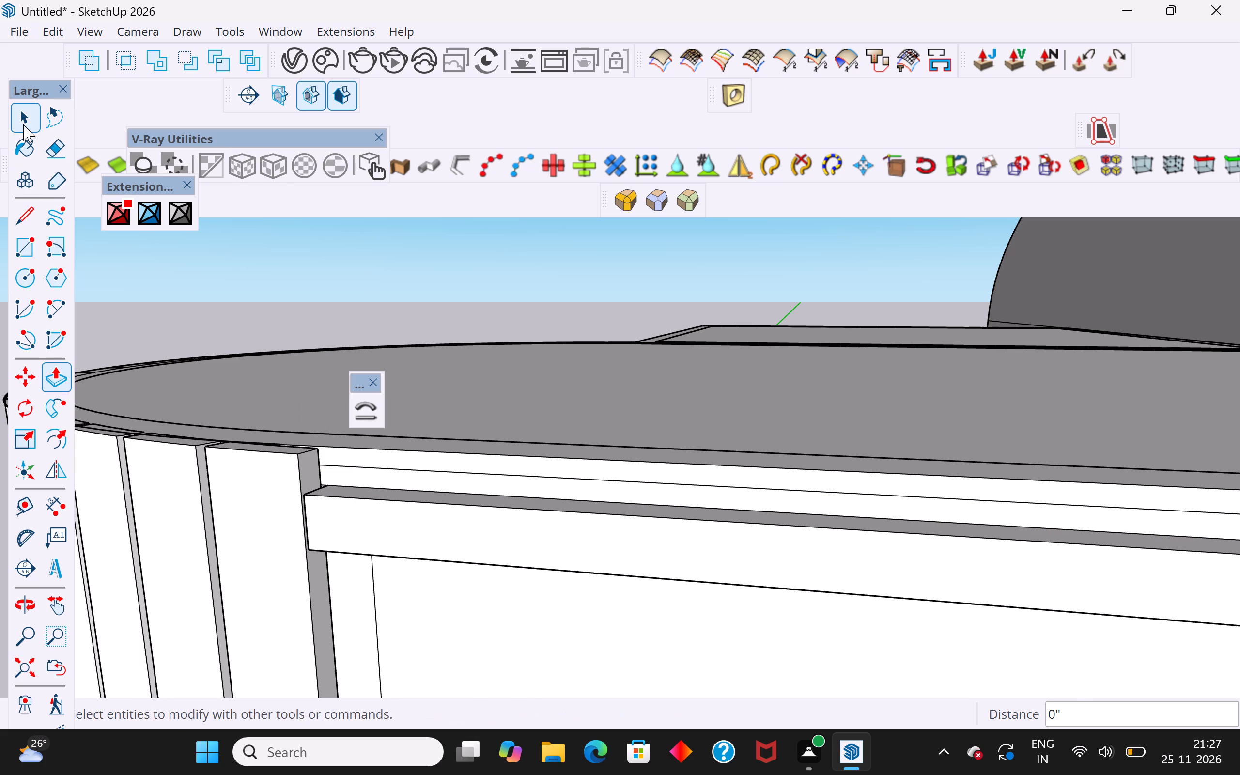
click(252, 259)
Draw a line about 1 3/8" along the thin outer border band's end, where it meets the last cladding strip.
click(345, 471)
scroll(344, 467, up, 15)
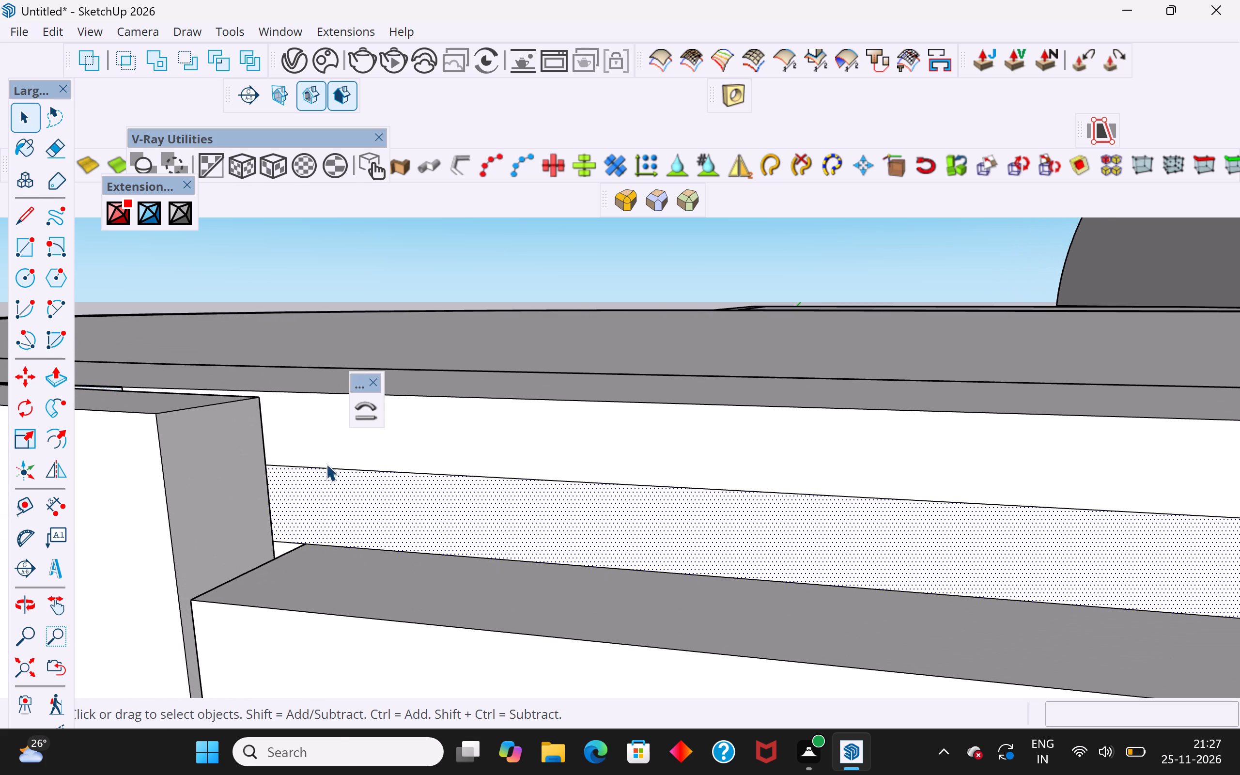
middle_drag(317, 501, 333, 486)
click(31, 218)
scroll(243, 535, up, 2)
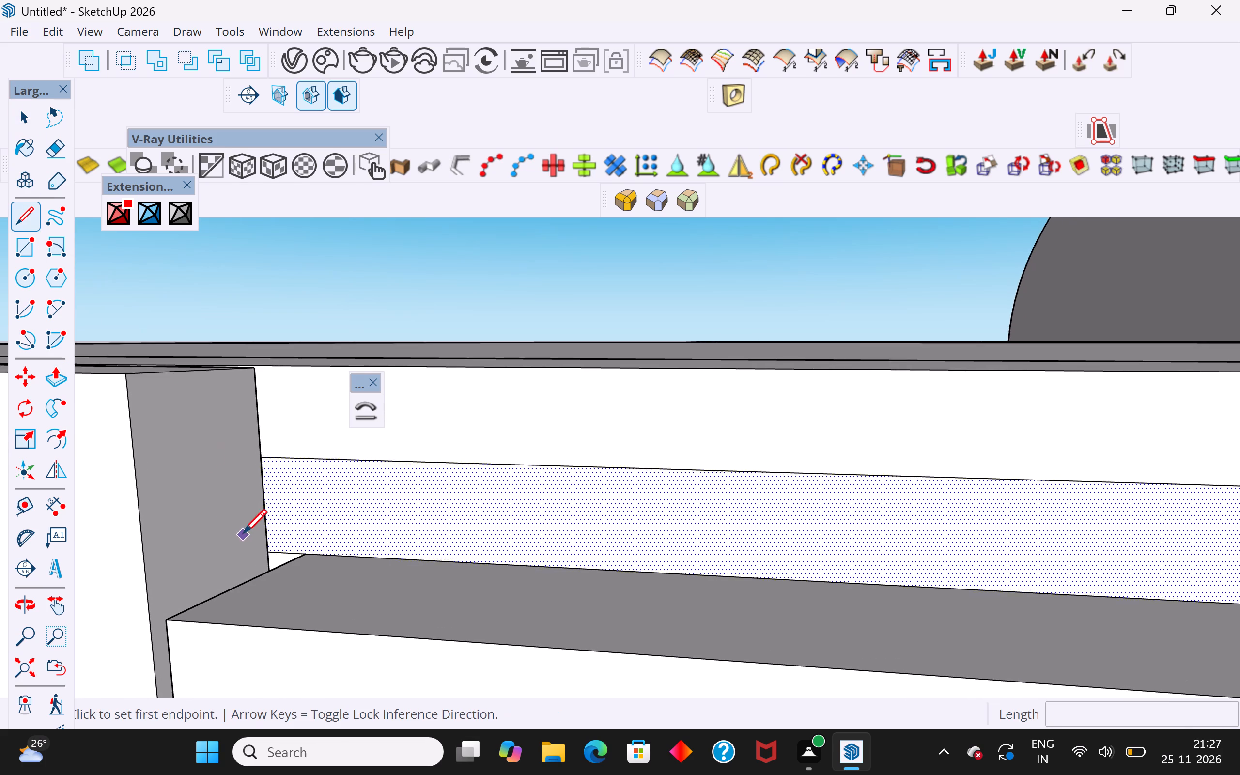
scroll(243, 535, up, 4)
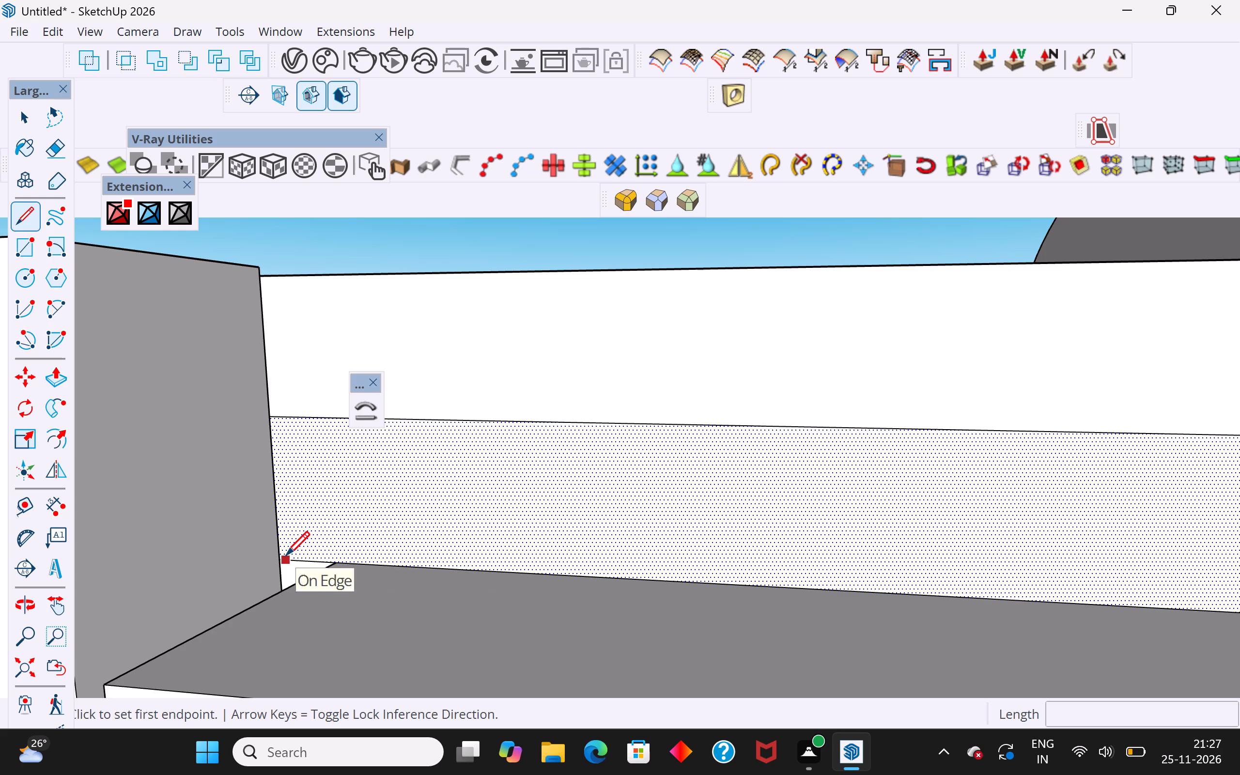
drag(284, 558, 285, 539)
click(272, 418)
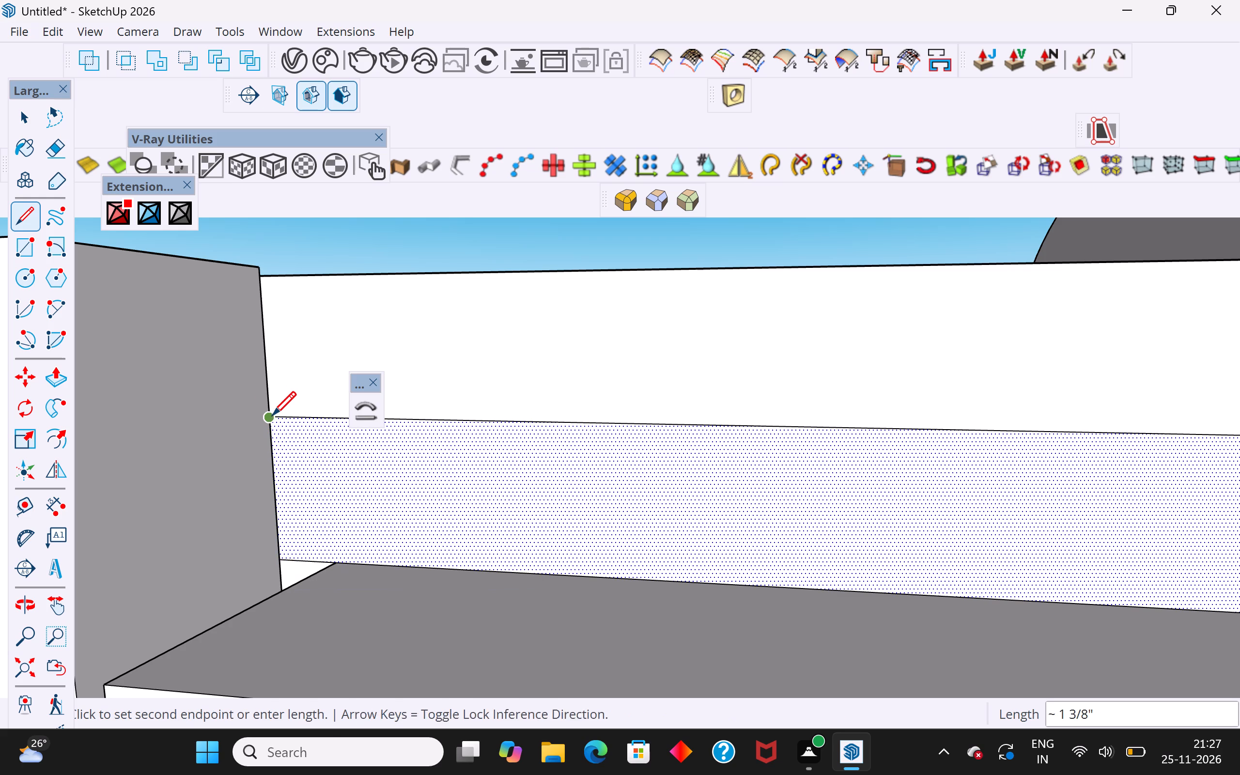
Push/Pull the thin outer border band outward about 2 3/4", using the adjoining cladding strip as reference.
click(33, 116)
click(411, 509)
scroll(534, 520, down, 6)
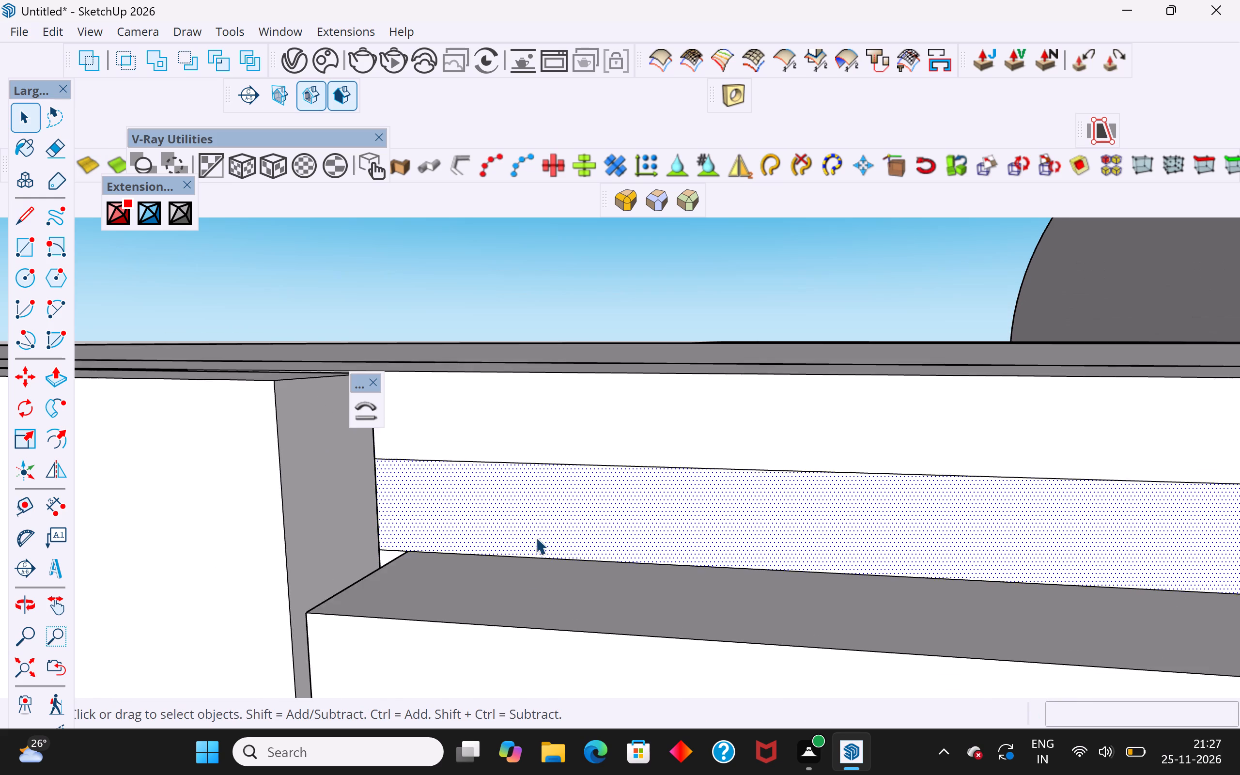
scroll(536, 537, down, 4)
click(571, 310)
click(591, 532)
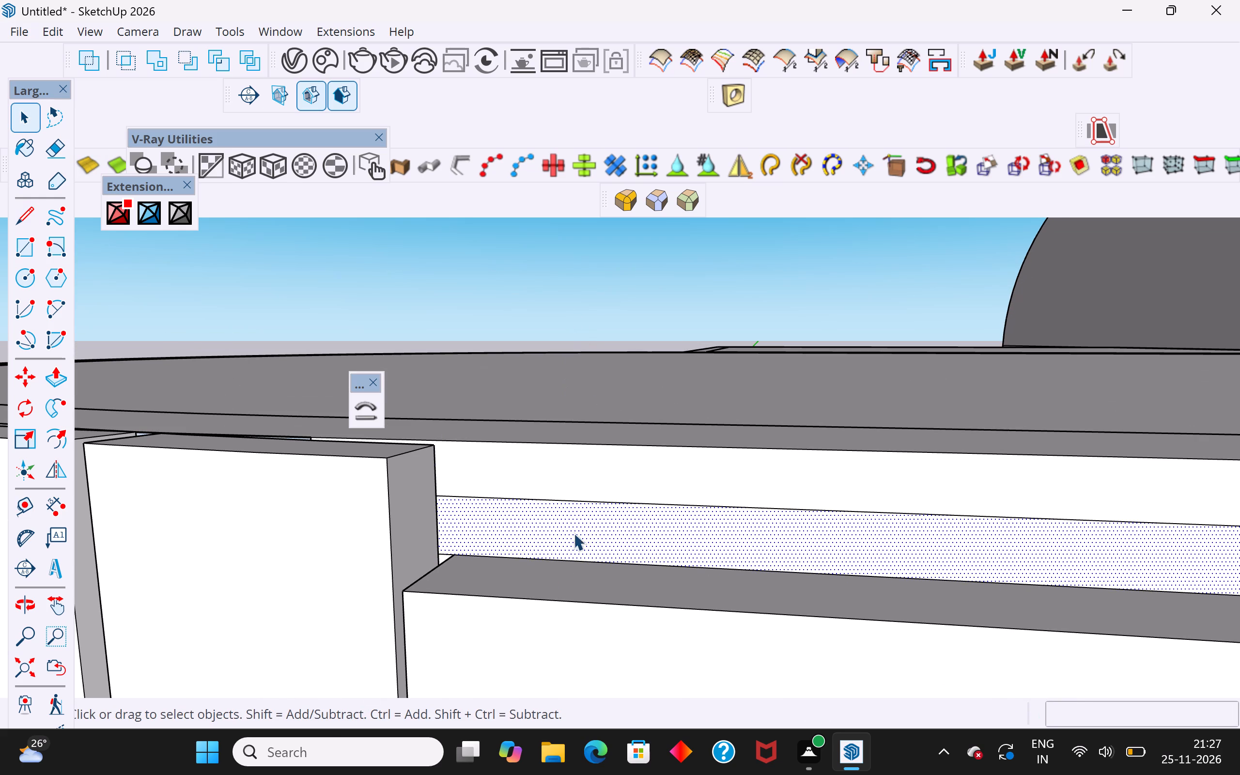
click(63, 379)
click(584, 533)
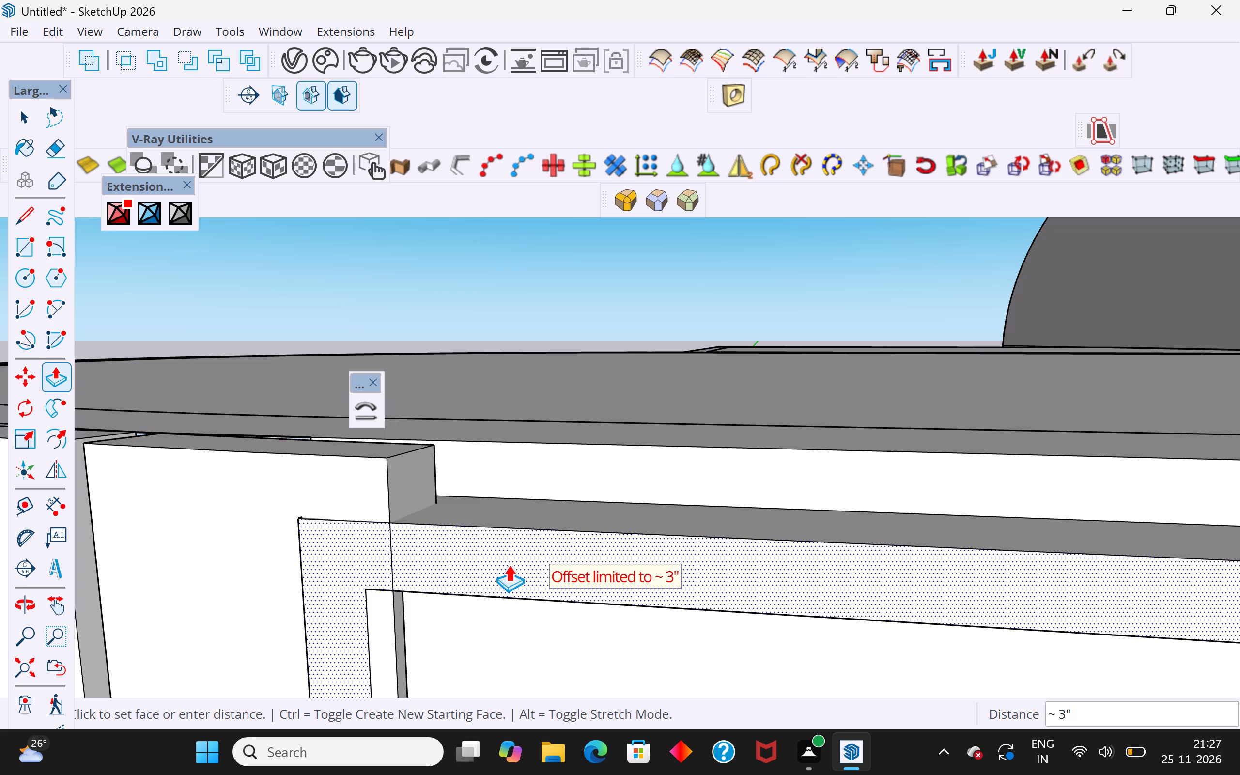
scroll(503, 558, down, 15)
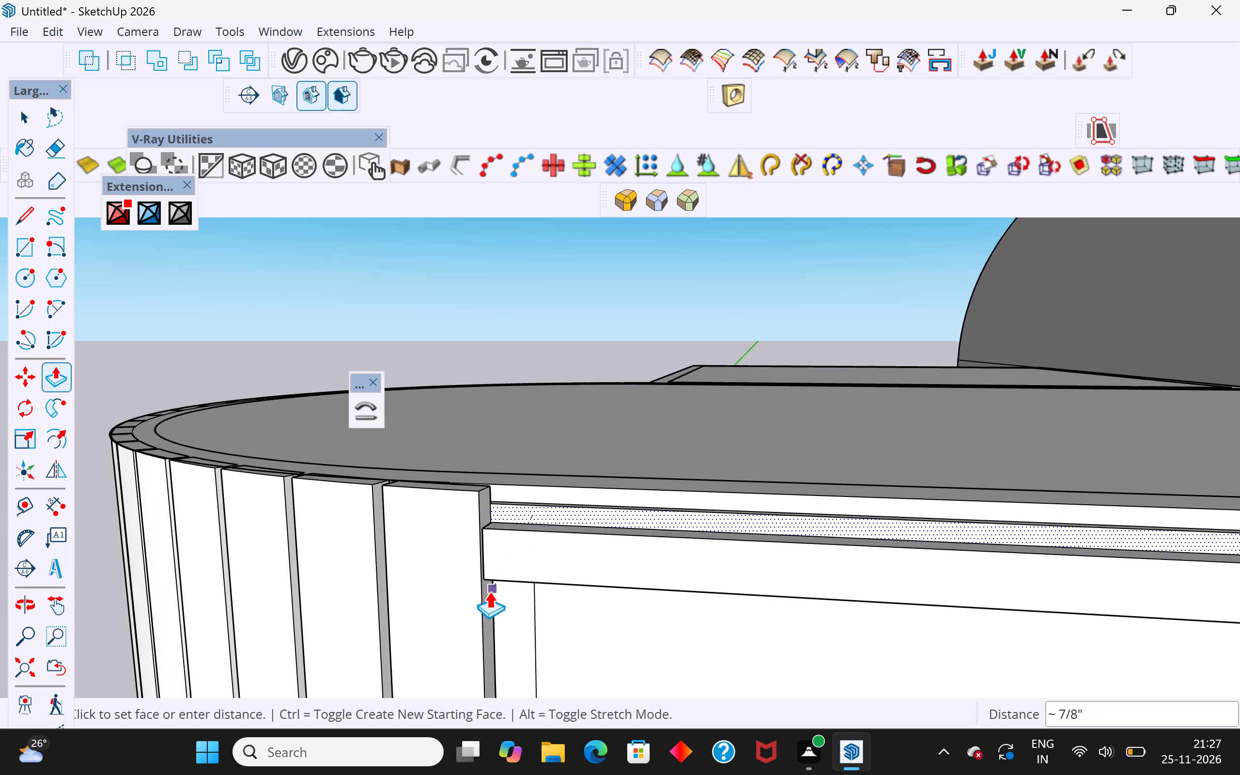
scroll(478, 511, down, 13)
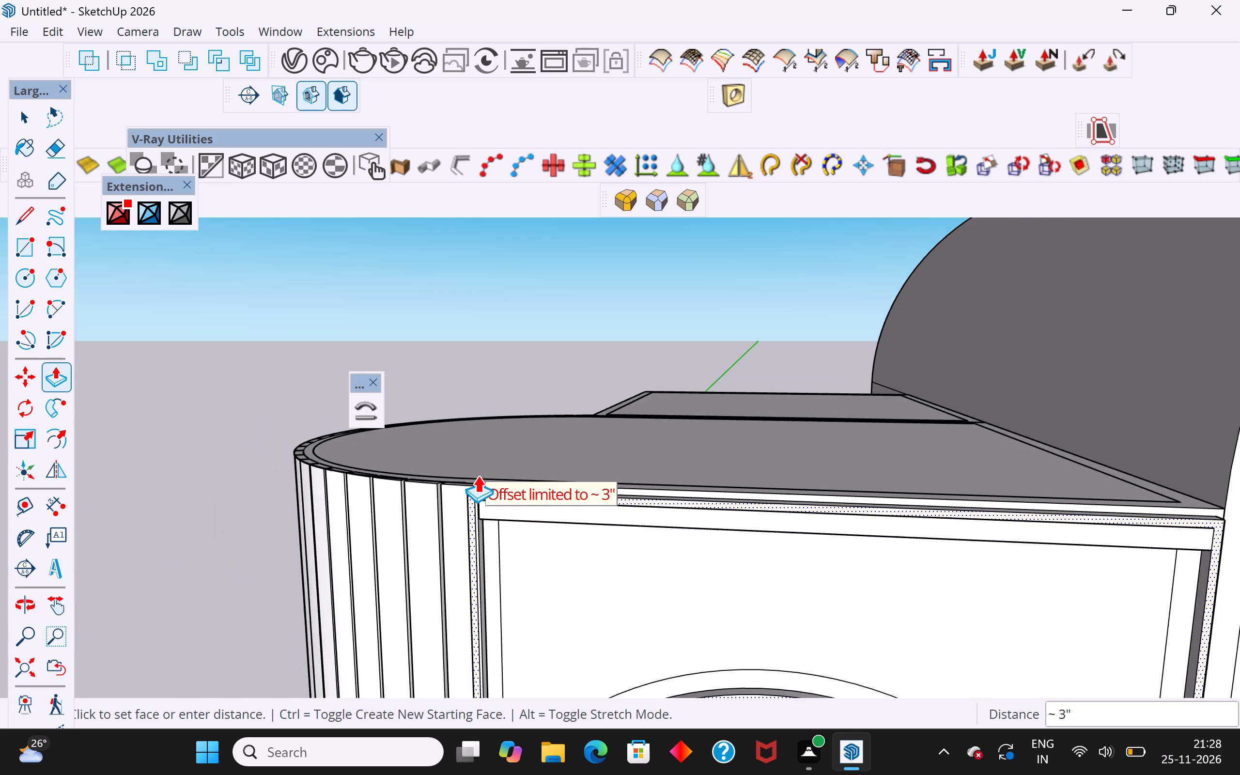
scroll(478, 475, down, 3)
middle_drag(613, 522, 493, 572)
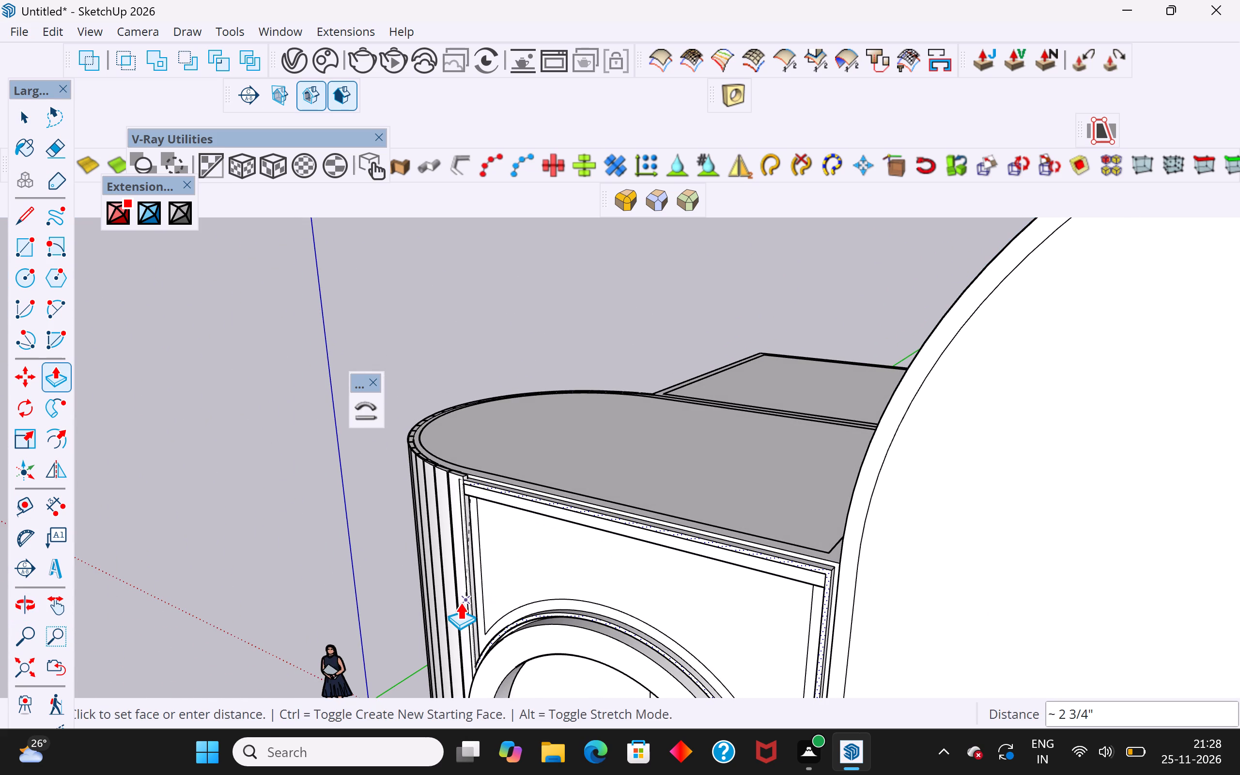
click(460, 602)
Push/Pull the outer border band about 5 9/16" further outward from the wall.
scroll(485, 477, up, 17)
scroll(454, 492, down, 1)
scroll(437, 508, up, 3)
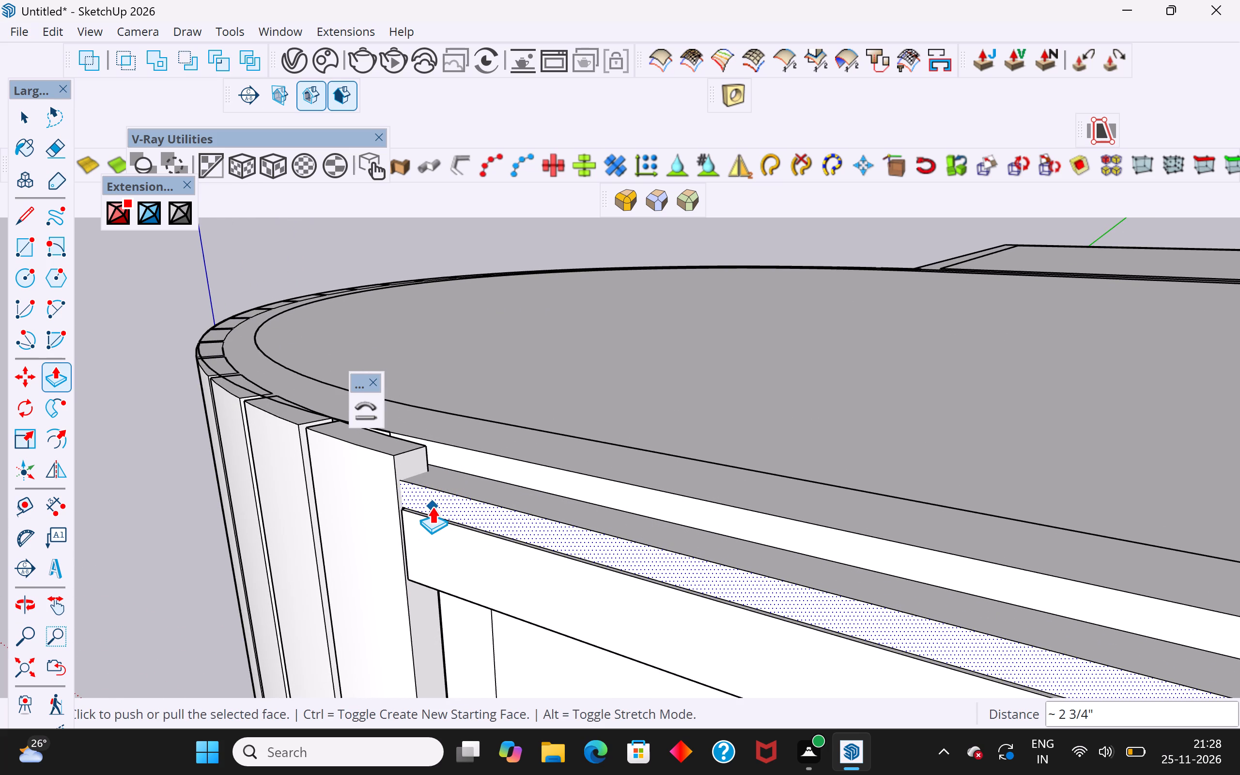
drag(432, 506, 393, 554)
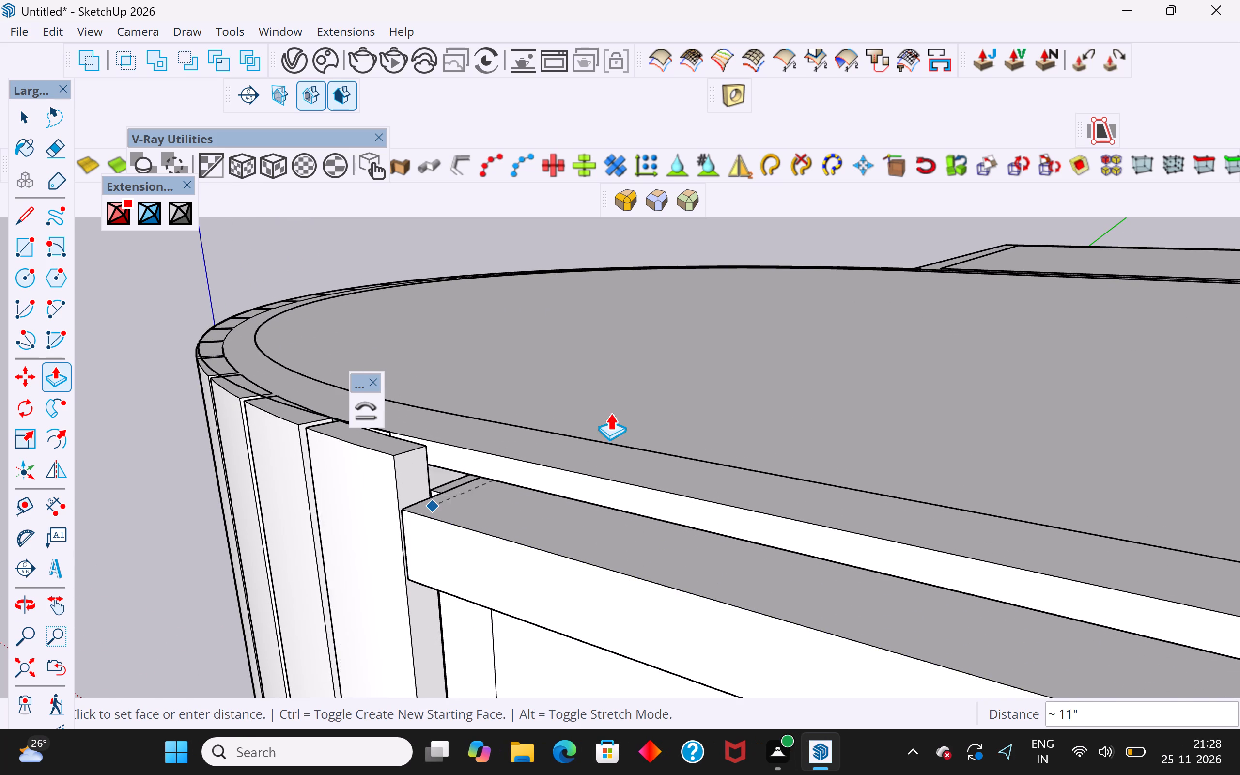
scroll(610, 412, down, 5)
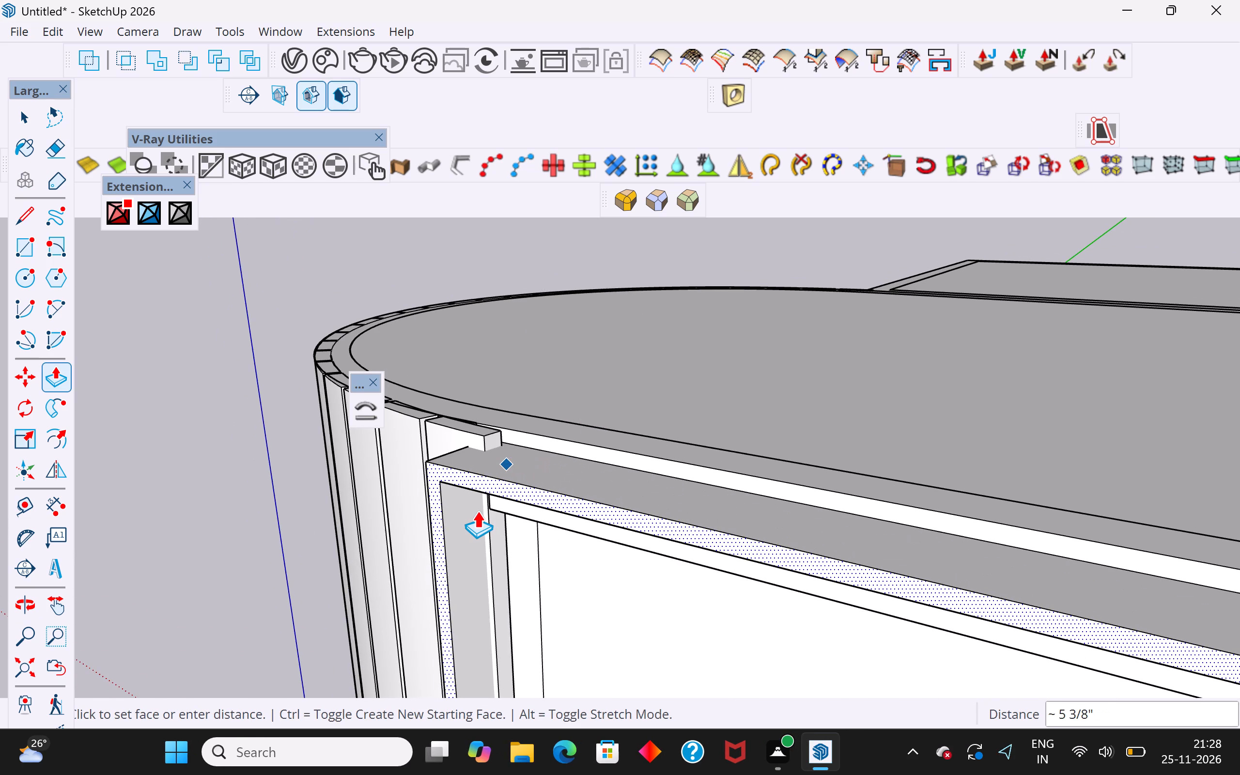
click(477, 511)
Examine the protruding outer border around the arched window, from the roof edge to the base and beside the cladding strips.
middle_drag(509, 567, 705, 495)
scroll(450, 455, down, 13)
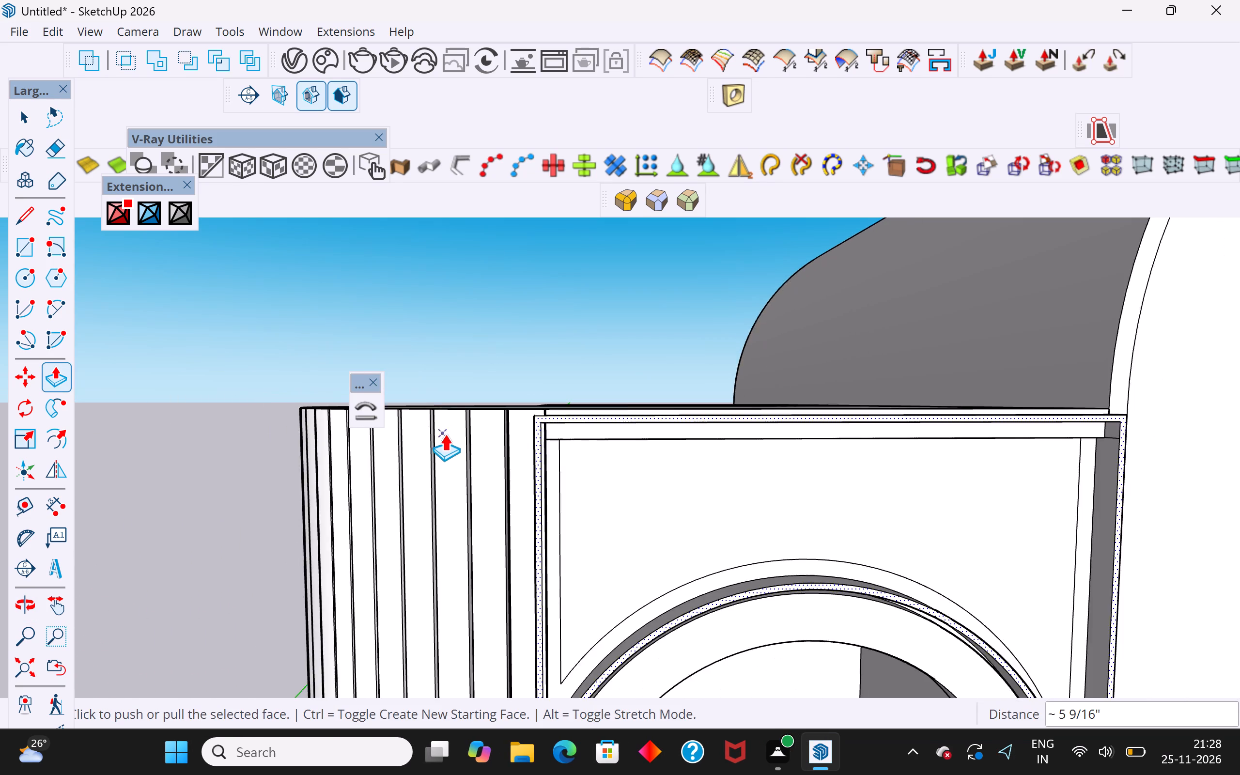
scroll(445, 434, down, 3)
middle_drag(496, 536, 523, 629)
scroll(803, 501, down, 3)
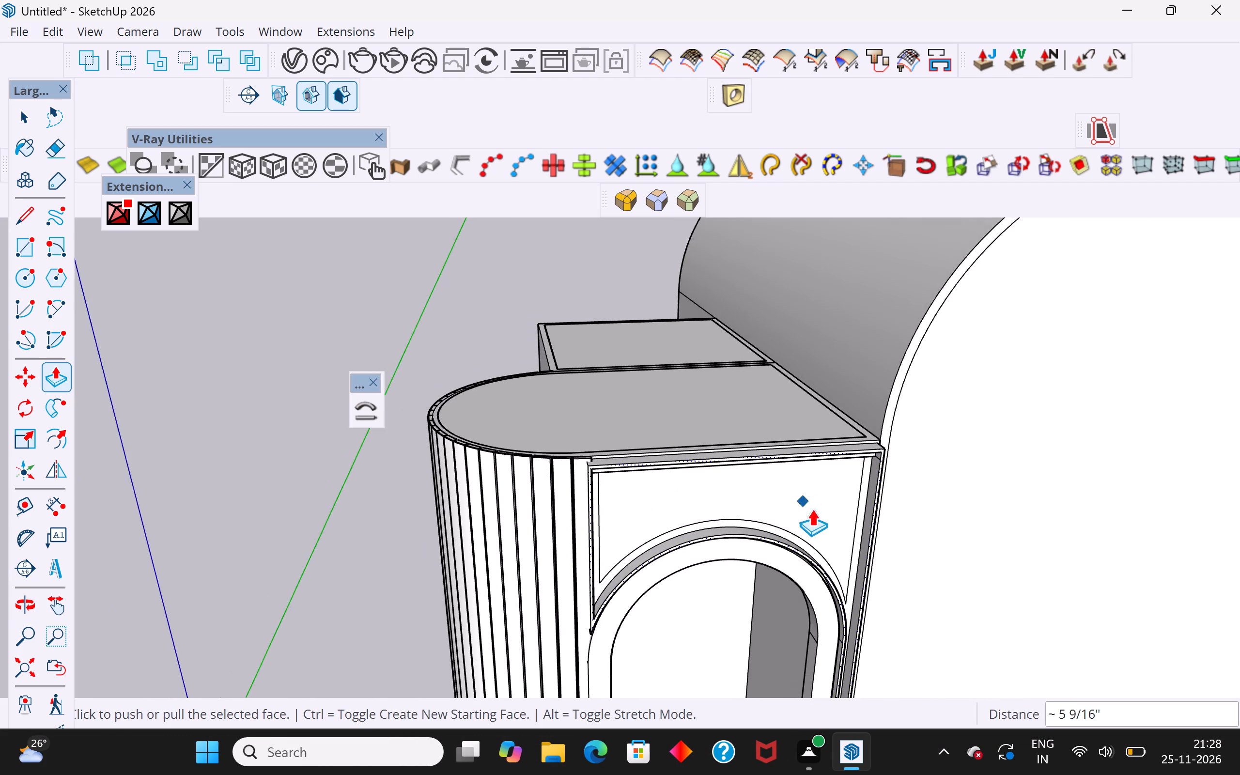
middle_drag(832, 548, 694, 498)
scroll(678, 423, down, 4)
middle_drag(719, 602, 910, 674)
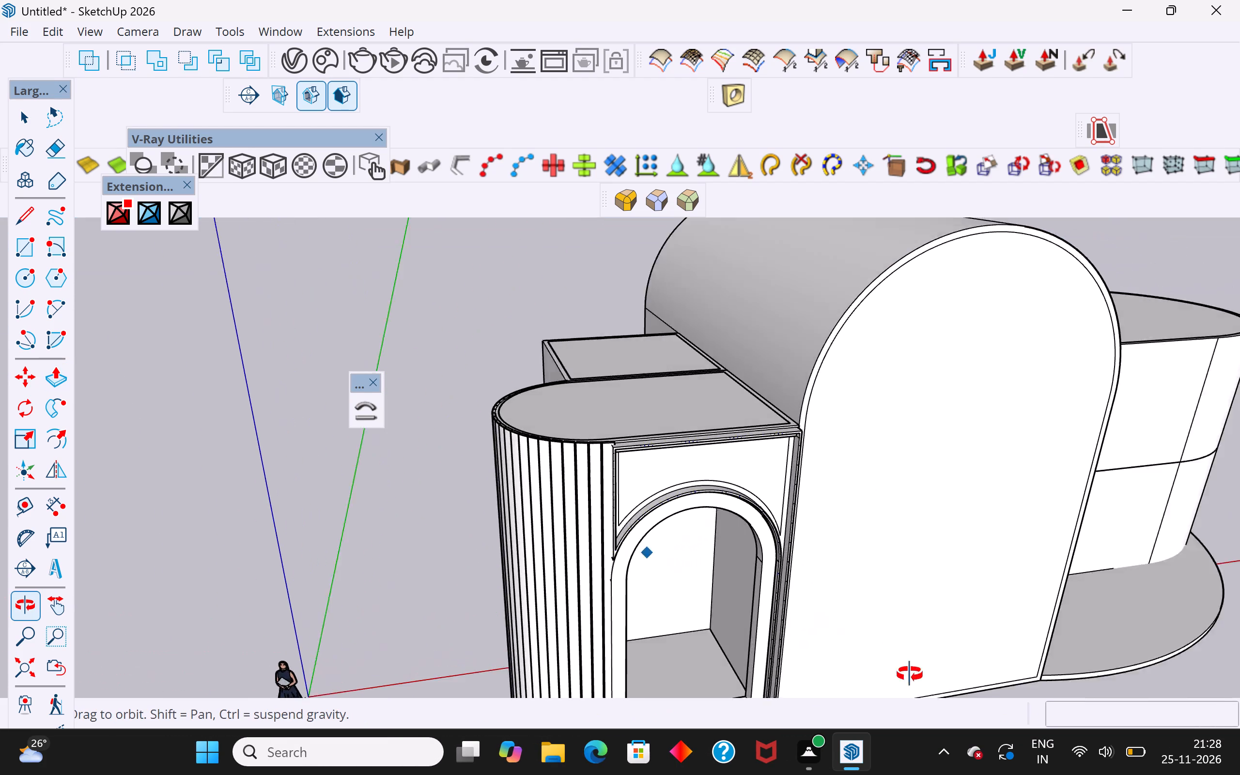
middle_drag(910, 674, 938, 706)
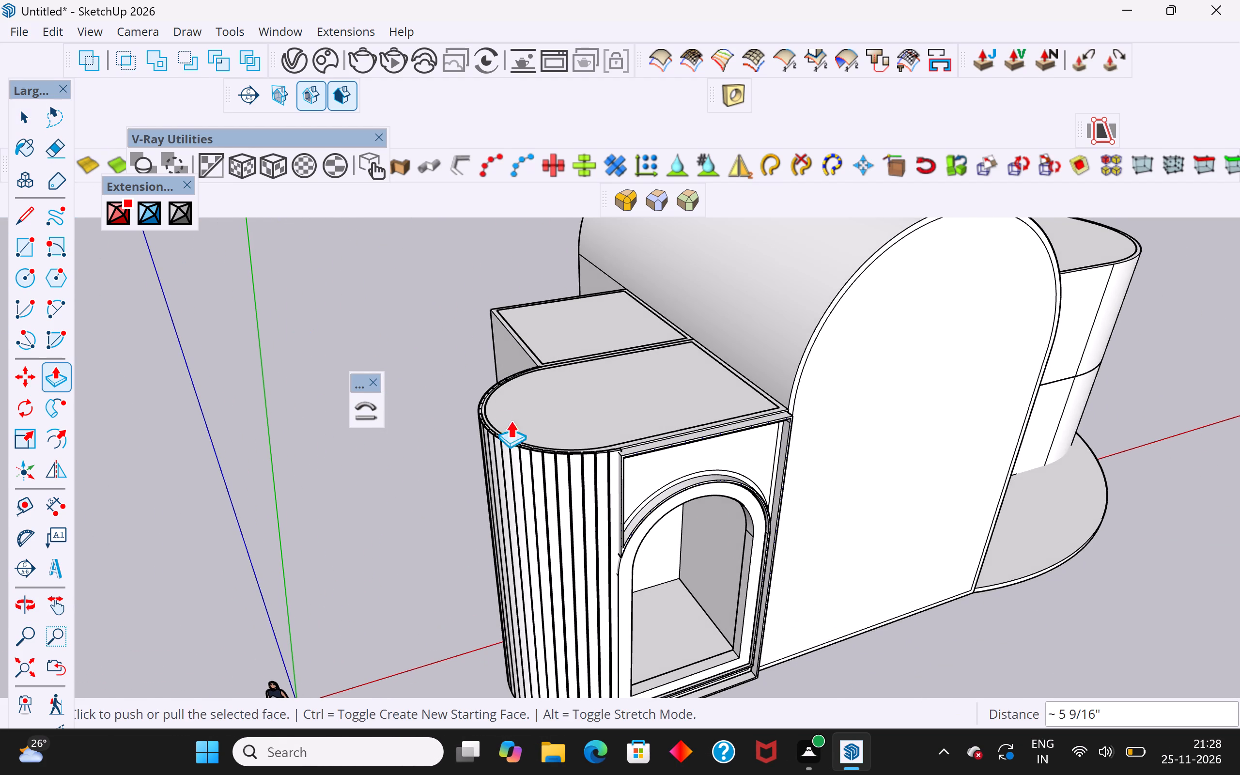
scroll(769, 693, up, 4)
scroll(592, 406, down, 5)
scroll(607, 647, up, 2)
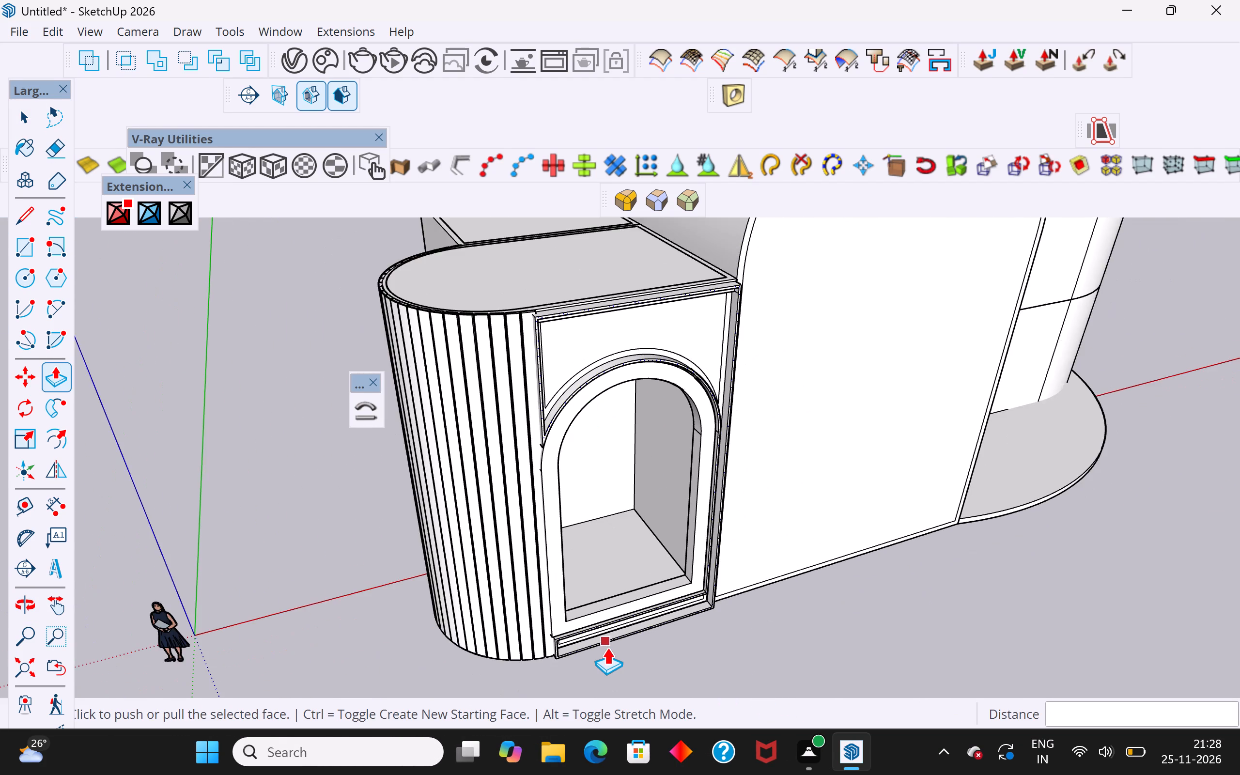
scroll(607, 647, up, 6)
middle_drag(713, 588, 548, 445)
scroll(680, 540, up, 3)
middle_drag(796, 547, 735, 545)
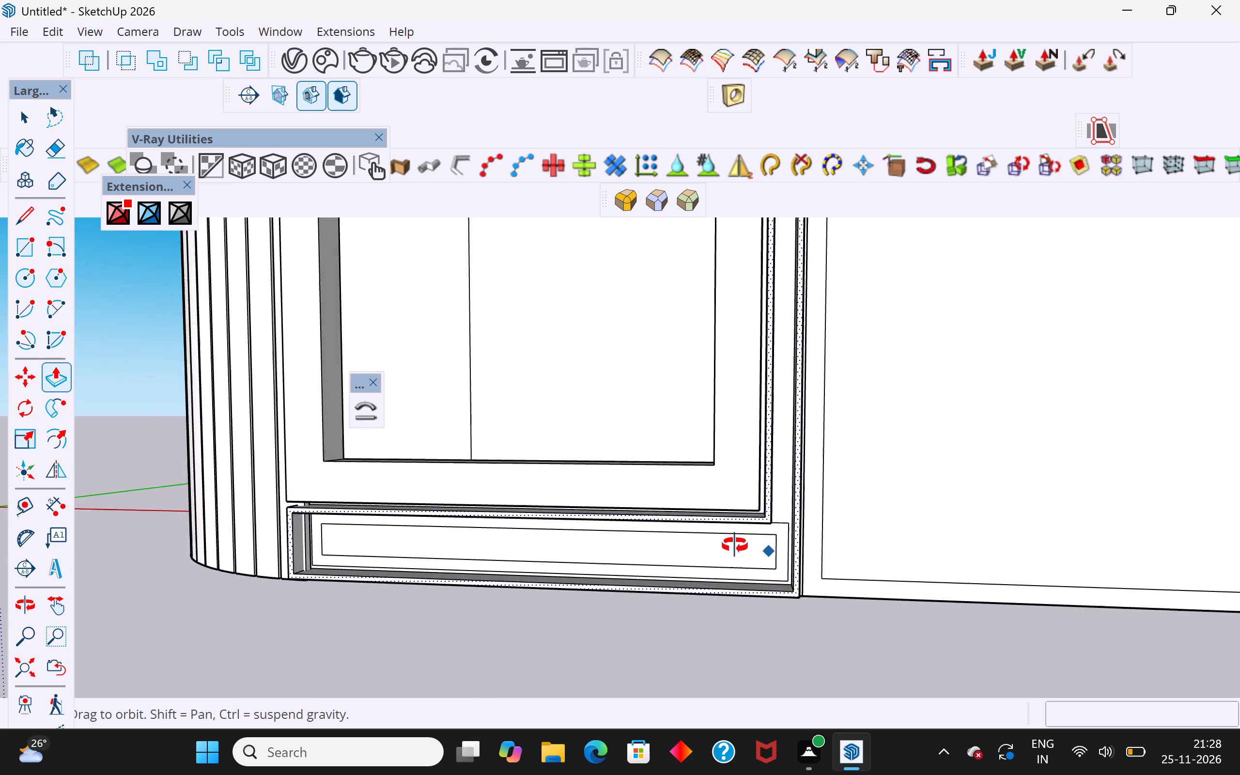
middle_drag(735, 545, 800, 606)
scroll(800, 606, up, 1)
scroll(761, 658, down, 12)
middle_drag(880, 559, 802, 457)
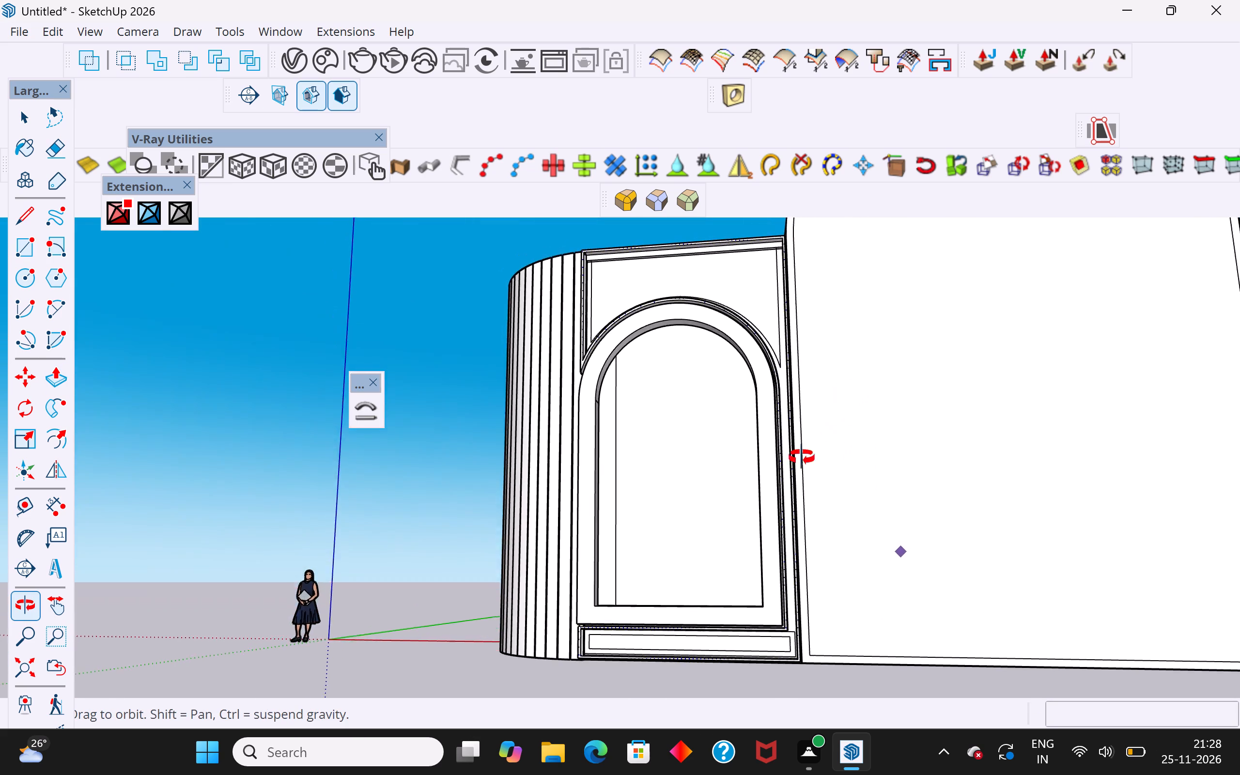
middle_drag(802, 457, 929, 597)
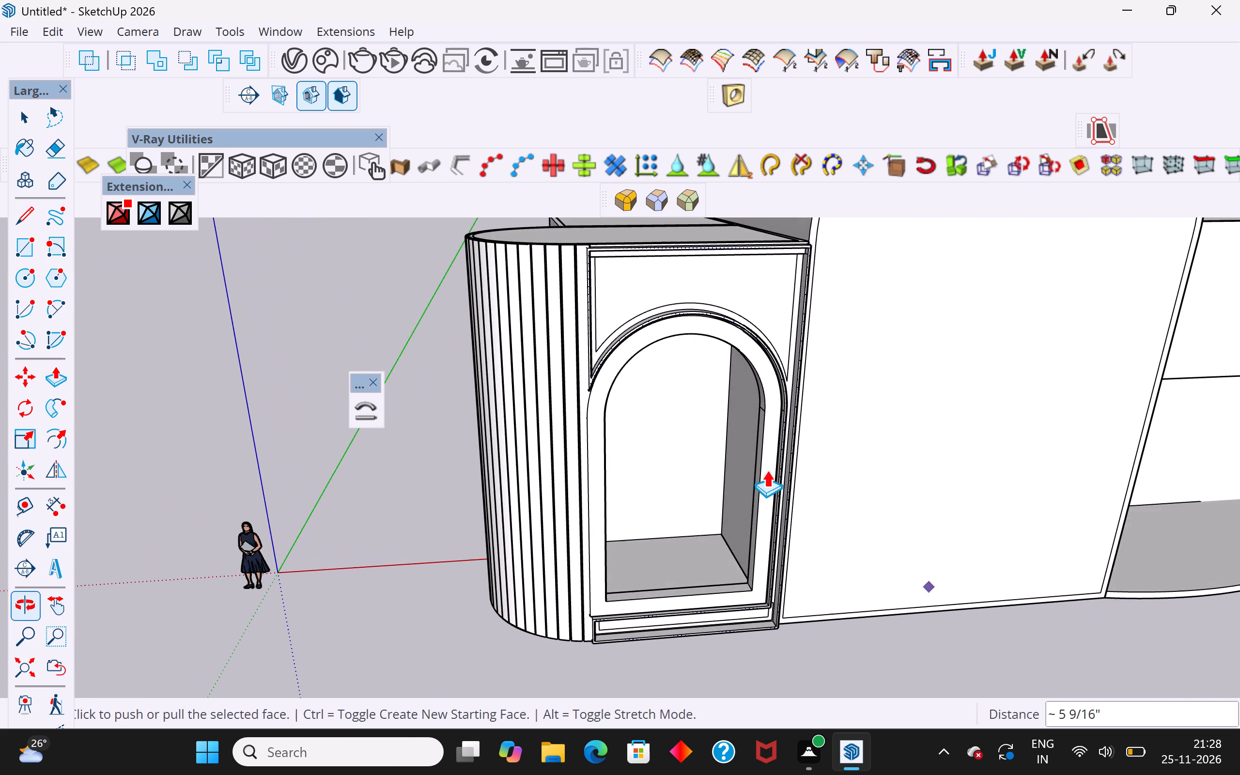
scroll(588, 325, up, 4)
middle_drag(621, 405, 675, 534)
scroll(648, 199, up, 5)
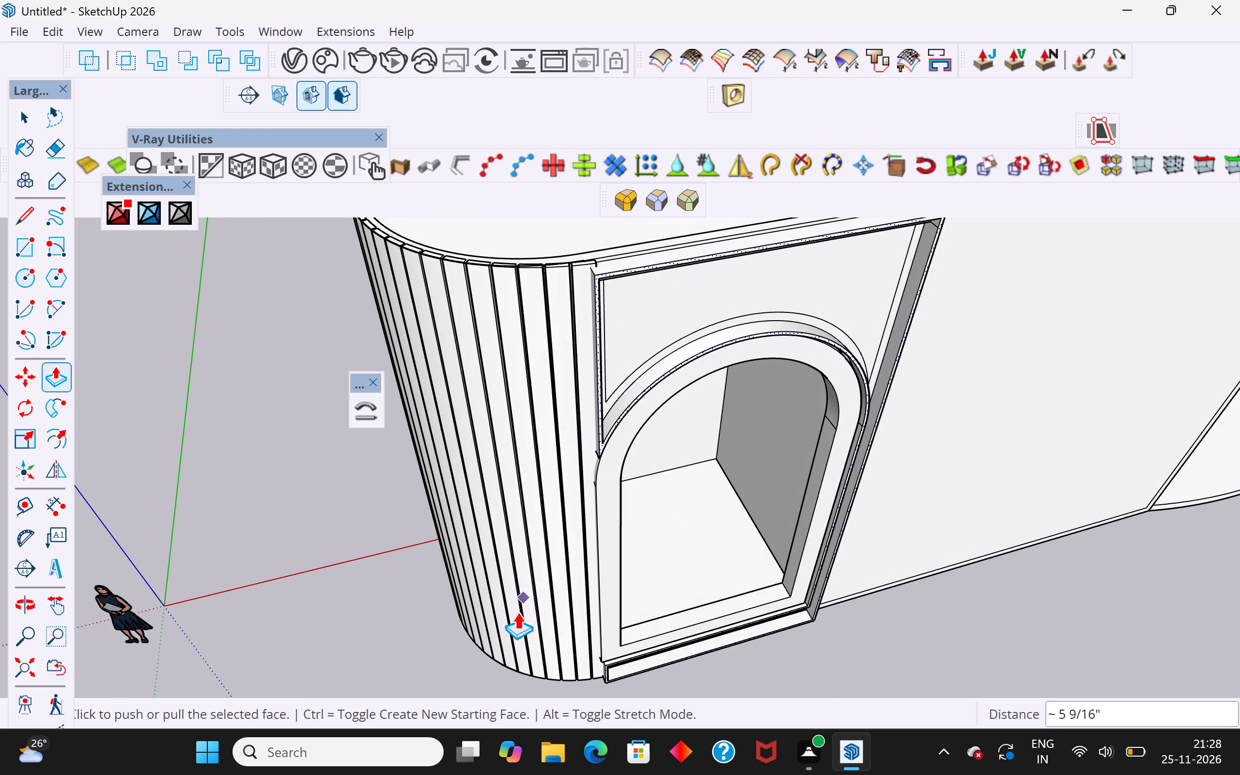
scroll(517, 614, down, 7)
scroll(625, 391, up, 12)
middle_drag(622, 418, 682, 309)
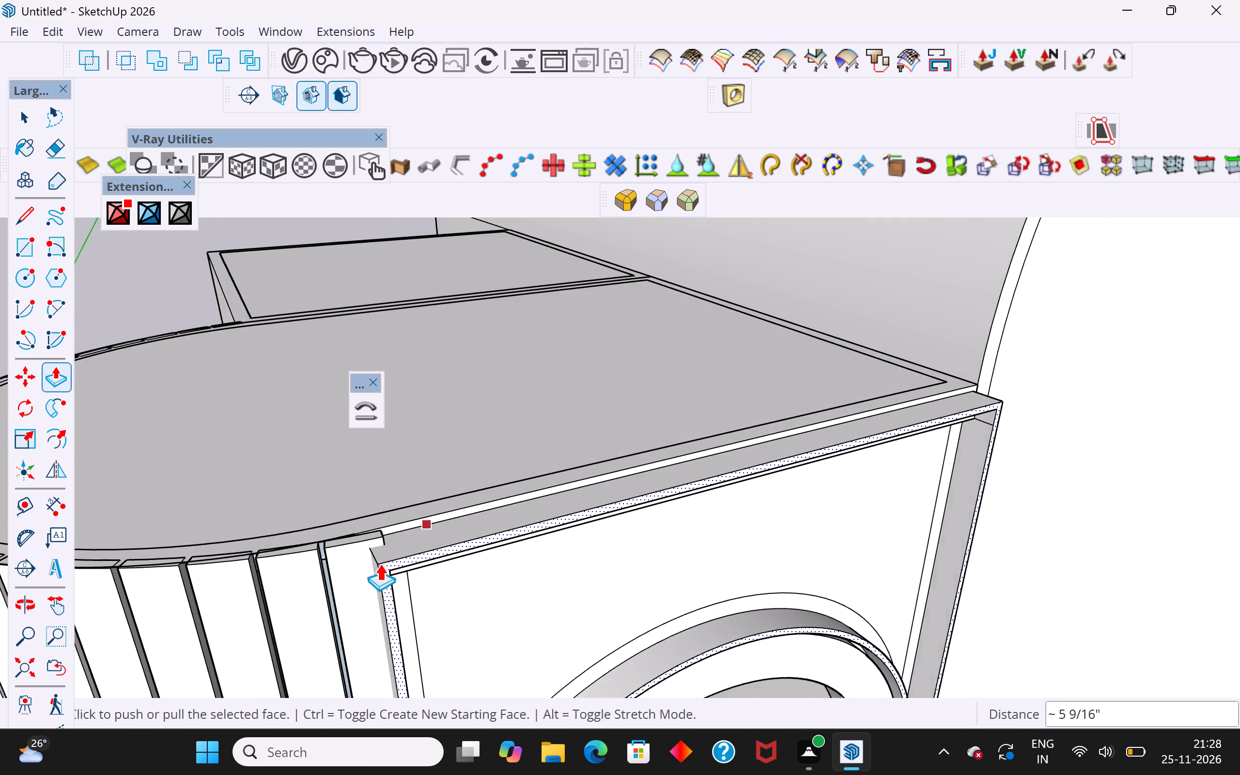
scroll(380, 563, up, 8)
middle_drag(472, 530, 217, 507)
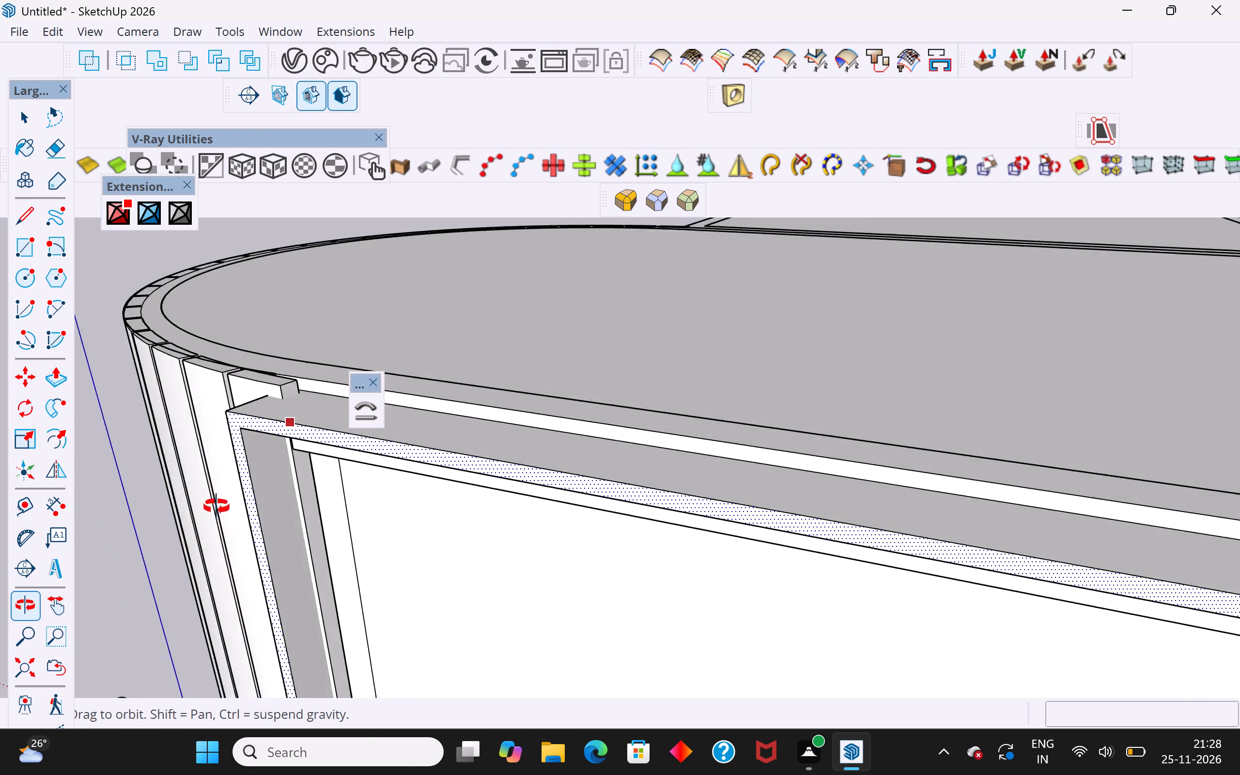
middle_drag(217, 507, 234, 493)
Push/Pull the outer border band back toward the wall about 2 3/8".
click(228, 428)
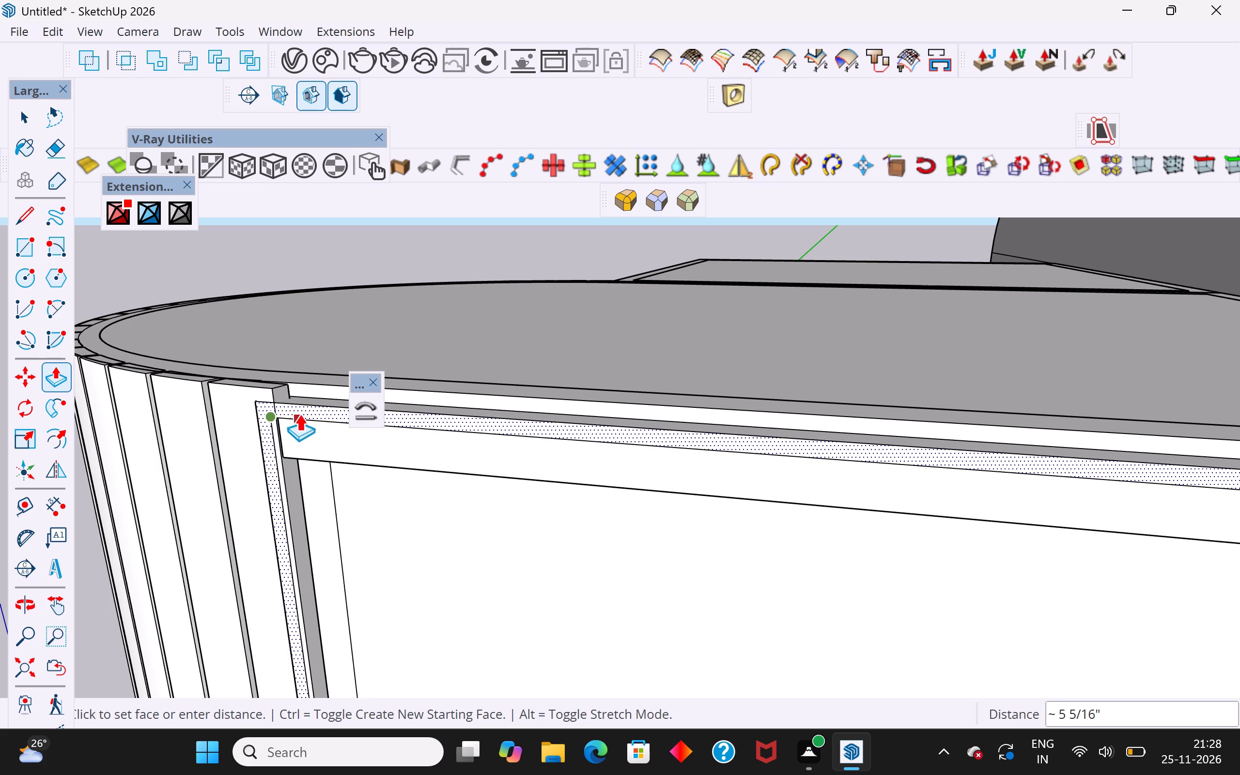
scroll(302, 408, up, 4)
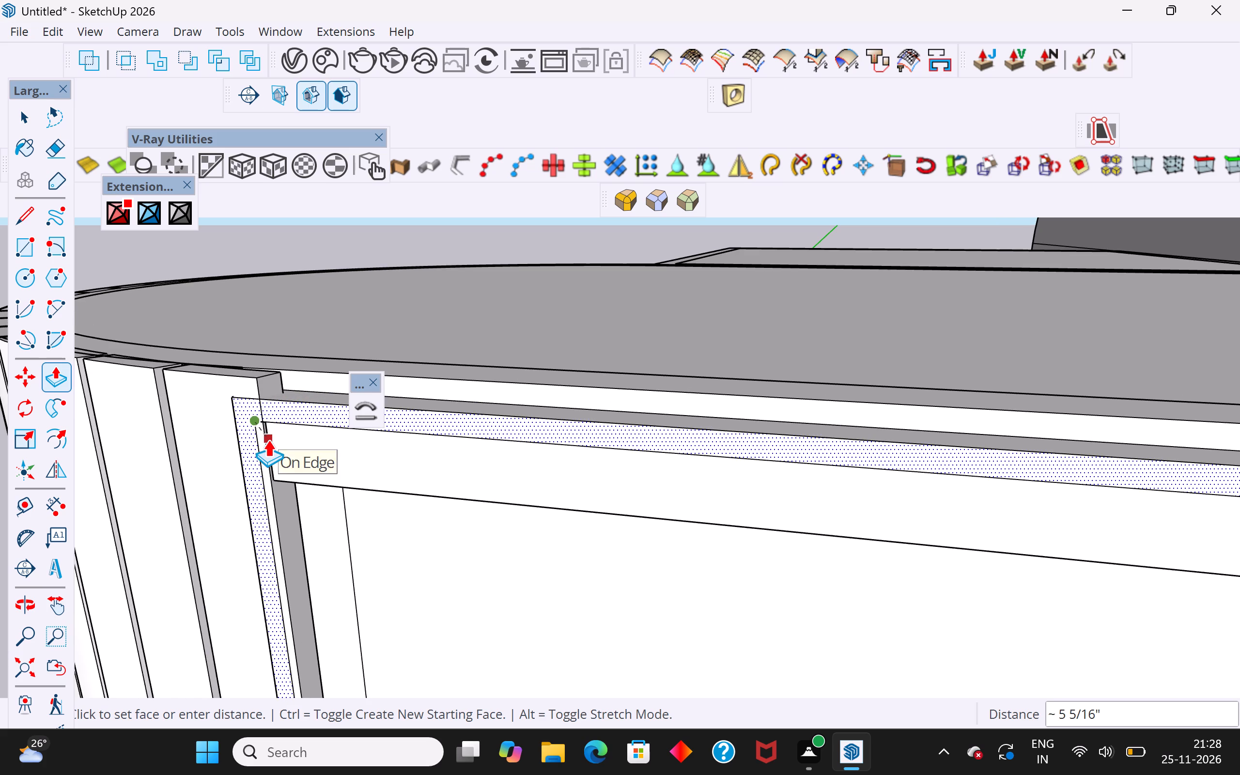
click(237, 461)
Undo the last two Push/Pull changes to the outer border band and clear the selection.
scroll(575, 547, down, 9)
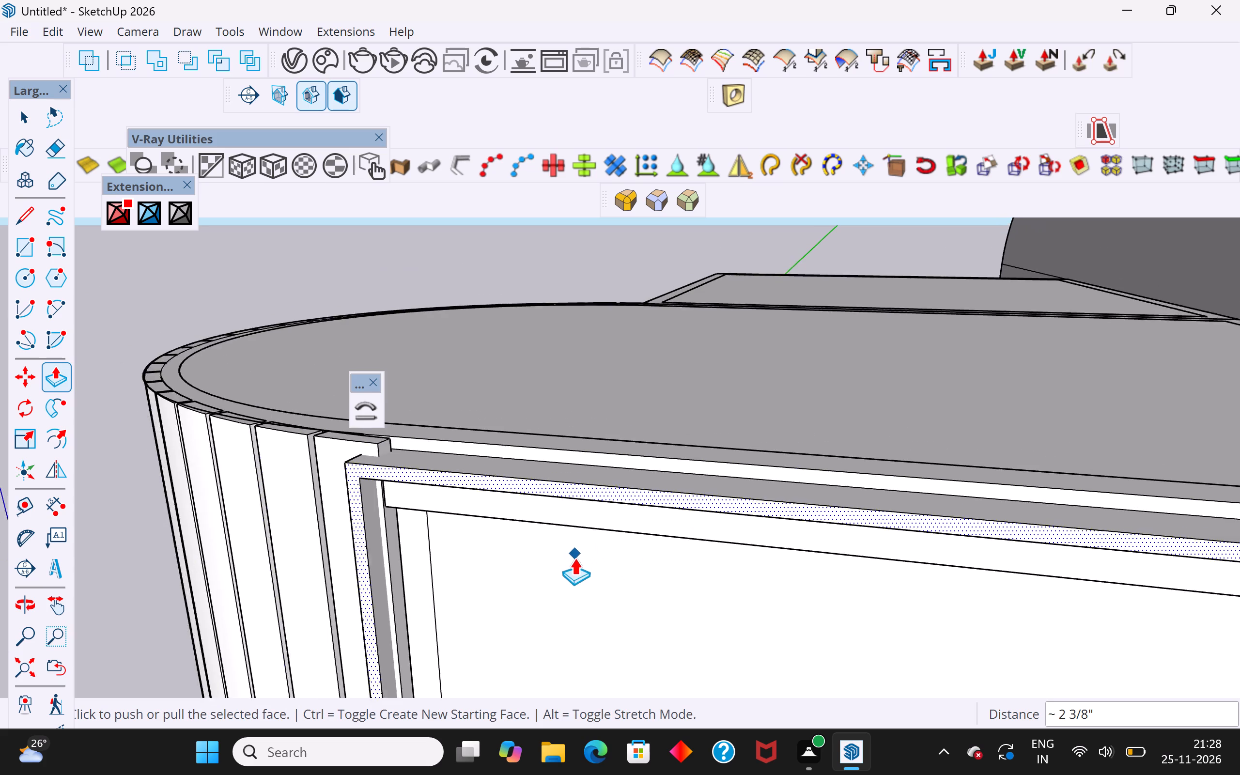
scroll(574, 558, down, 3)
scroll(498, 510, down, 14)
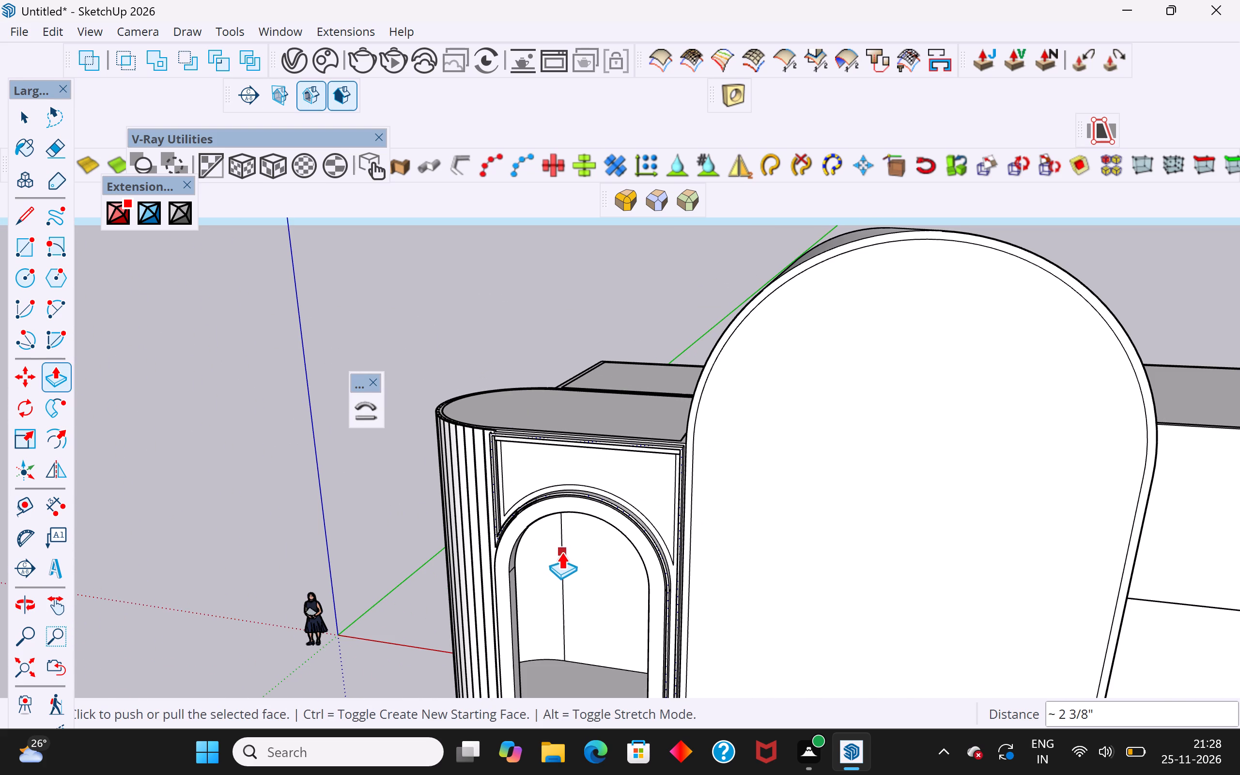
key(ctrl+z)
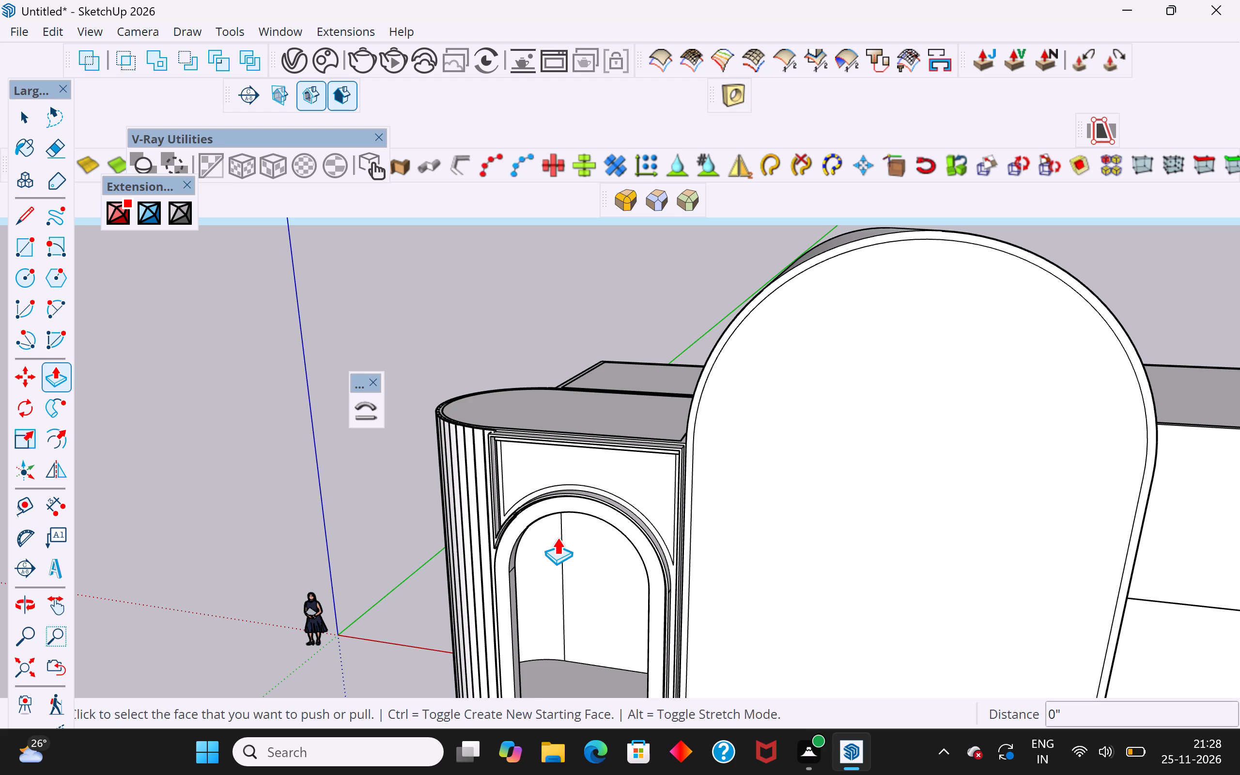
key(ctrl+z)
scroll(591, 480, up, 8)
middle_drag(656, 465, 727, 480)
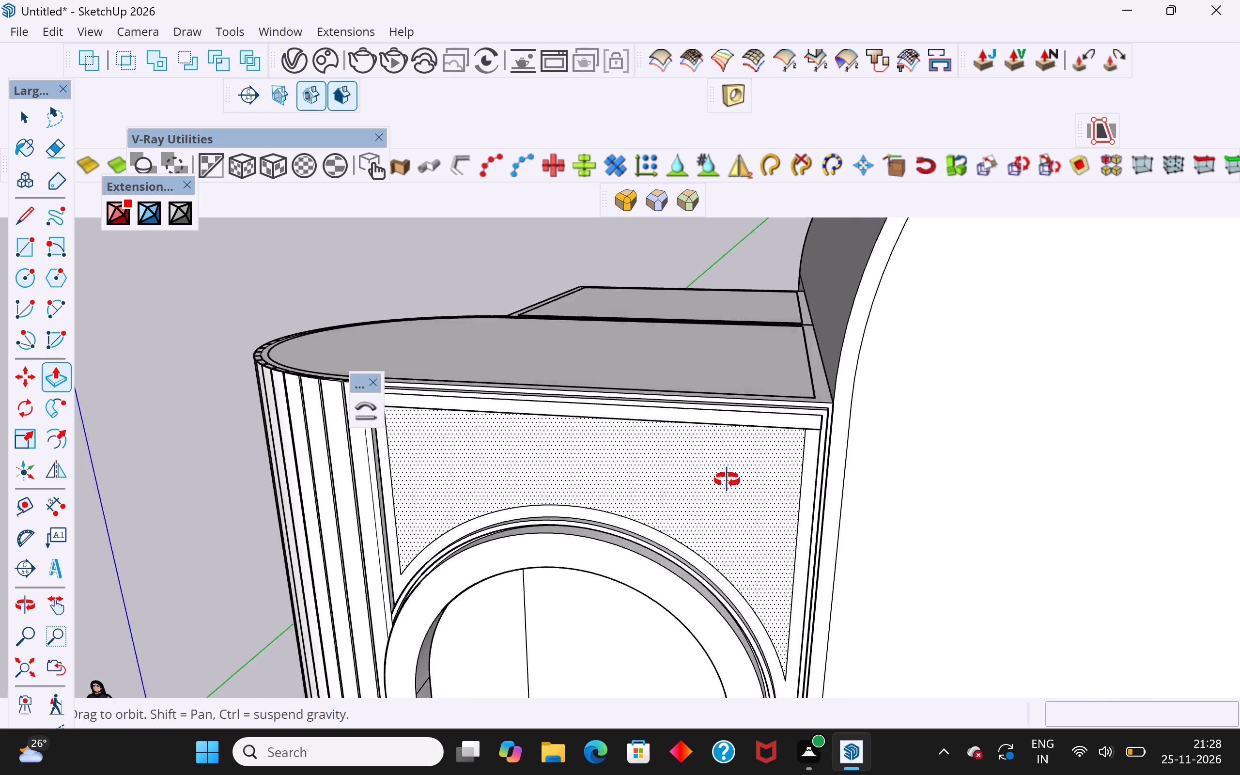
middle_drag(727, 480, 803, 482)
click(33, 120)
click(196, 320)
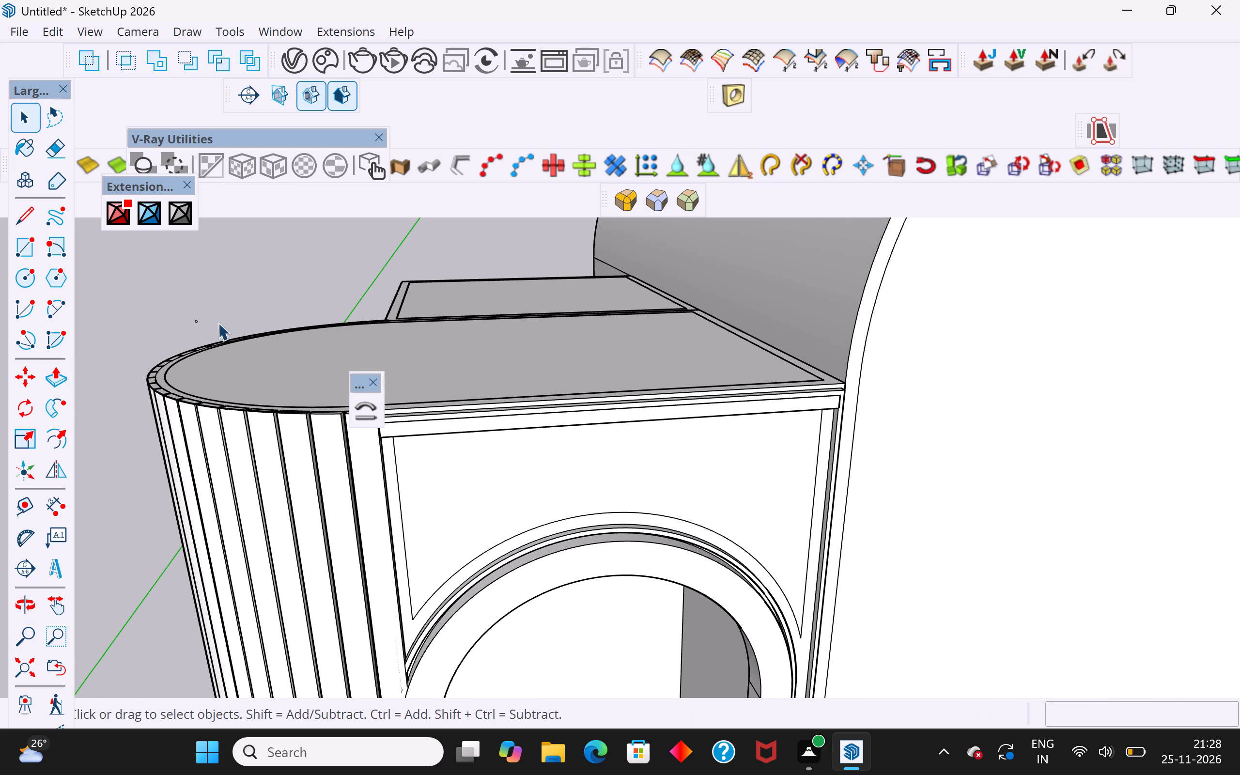
Examine the border trim around the arched window, from the roof edge to the base corner beside the tall arched wall.
scroll(867, 445, up, 1)
scroll(878, 304, down, 4)
middle_drag(876, 436, 756, 407)
scroll(656, 392, down, 10)
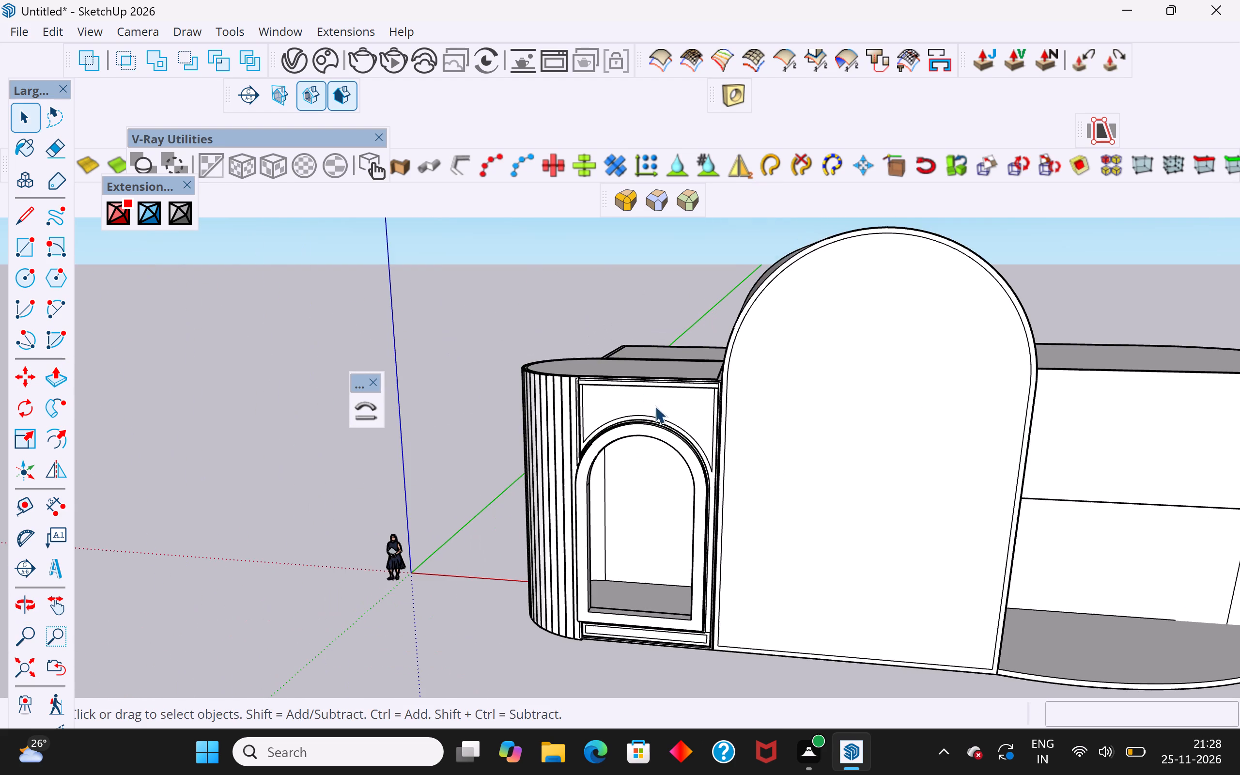
middle_drag(730, 615, 730, 642)
scroll(674, 662, up, 19)
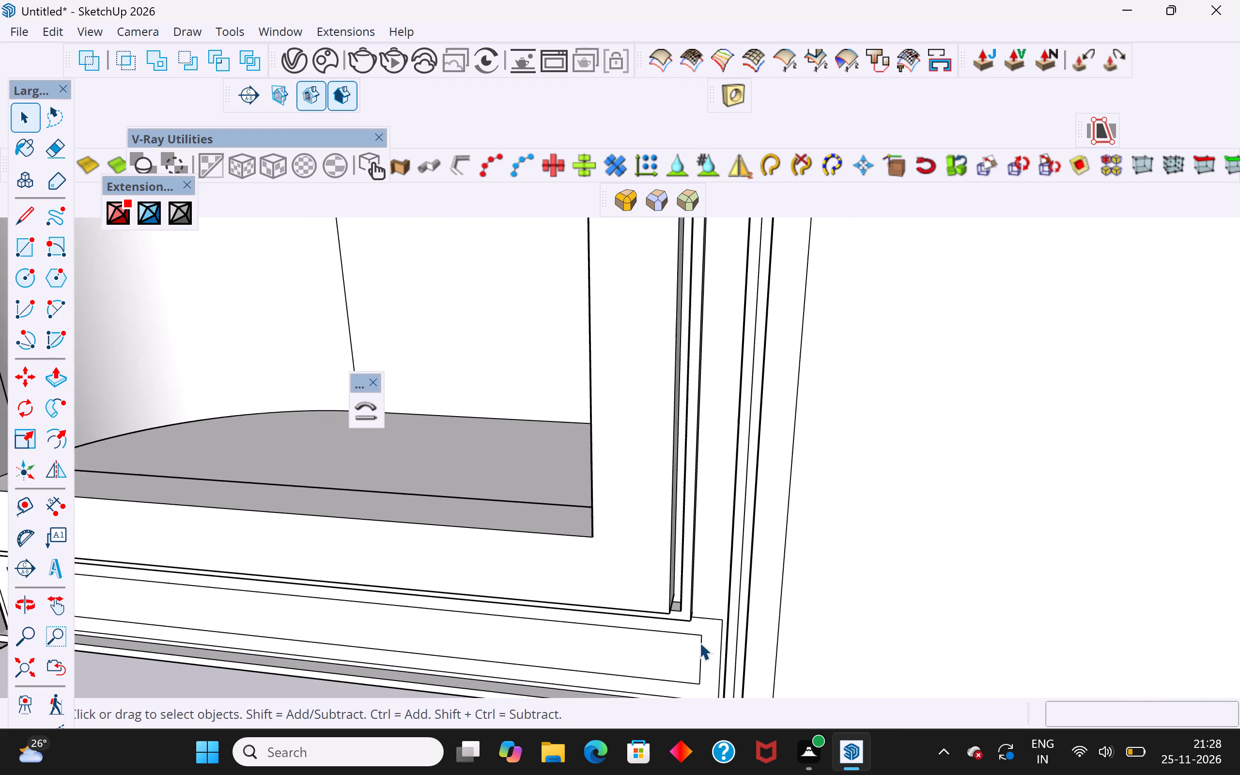
scroll(699, 642, up, 2)
middle_drag(709, 610, 754, 603)
scroll(747, 475, down, 2)
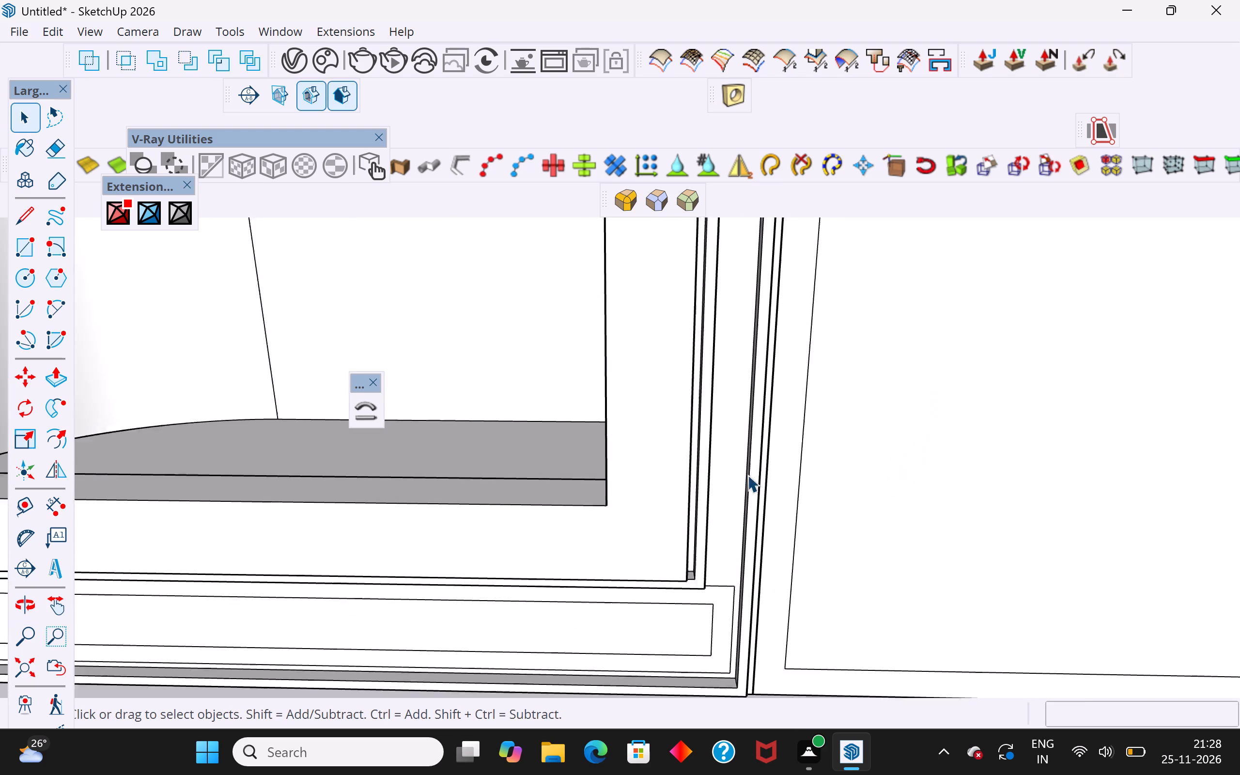
scroll(747, 475, down, 2)
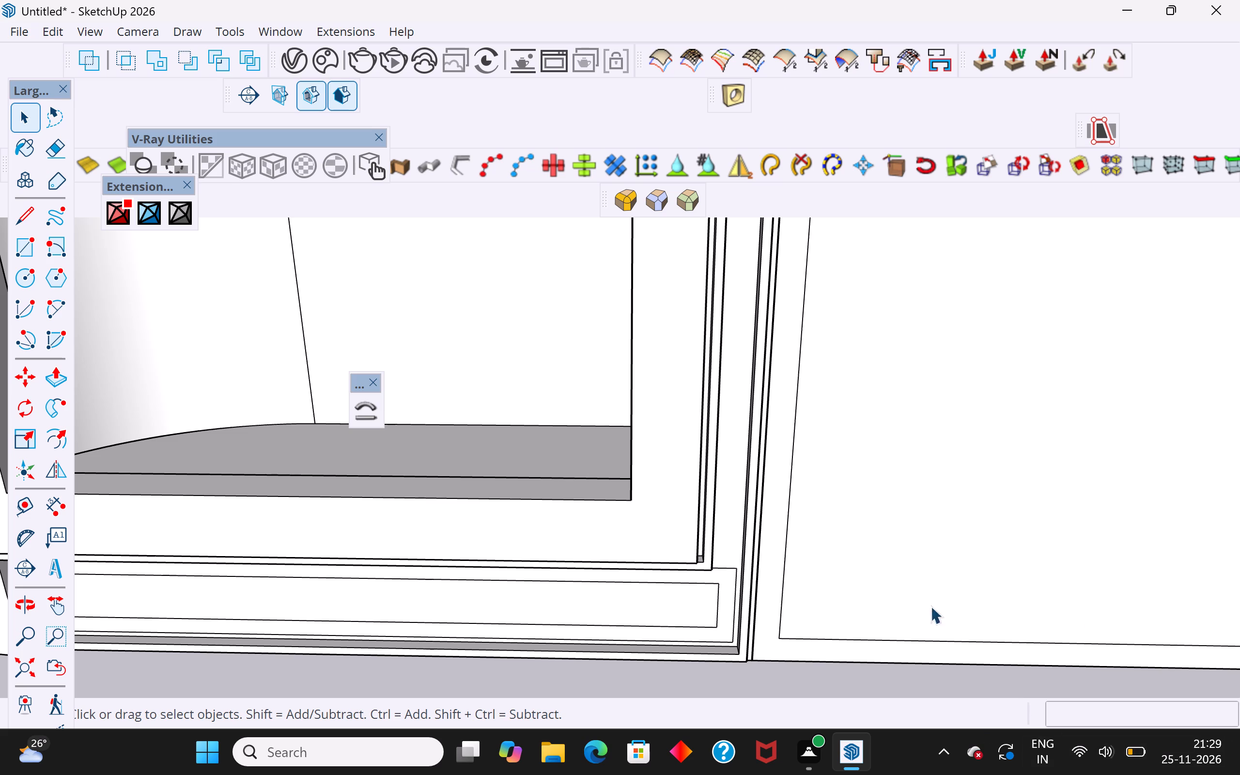
scroll(684, 587, down, 5)
middle_drag(661, 582, 645, 443)
scroll(636, 378, up, 3)
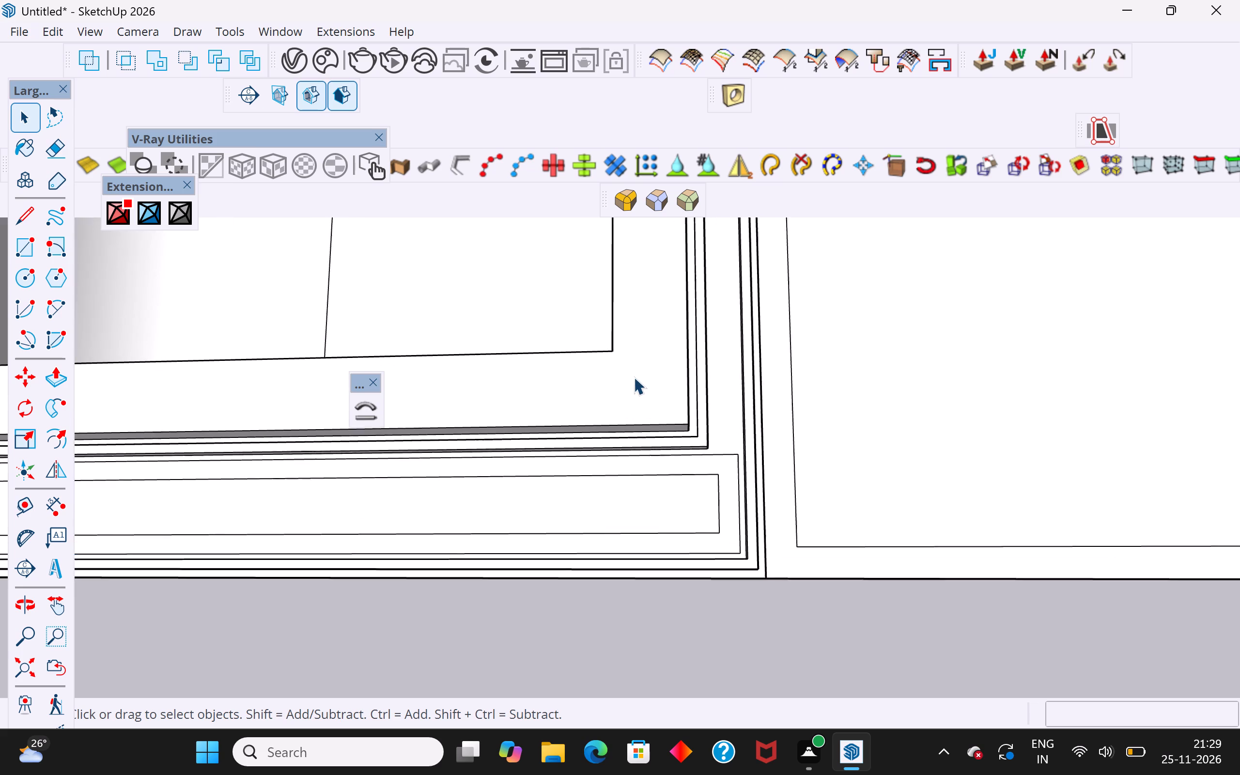
scroll(634, 377, up, 5)
middle_drag(689, 413, 684, 572)
scroll(730, 478, up, 5)
middle_drag(713, 438, 530, 442)
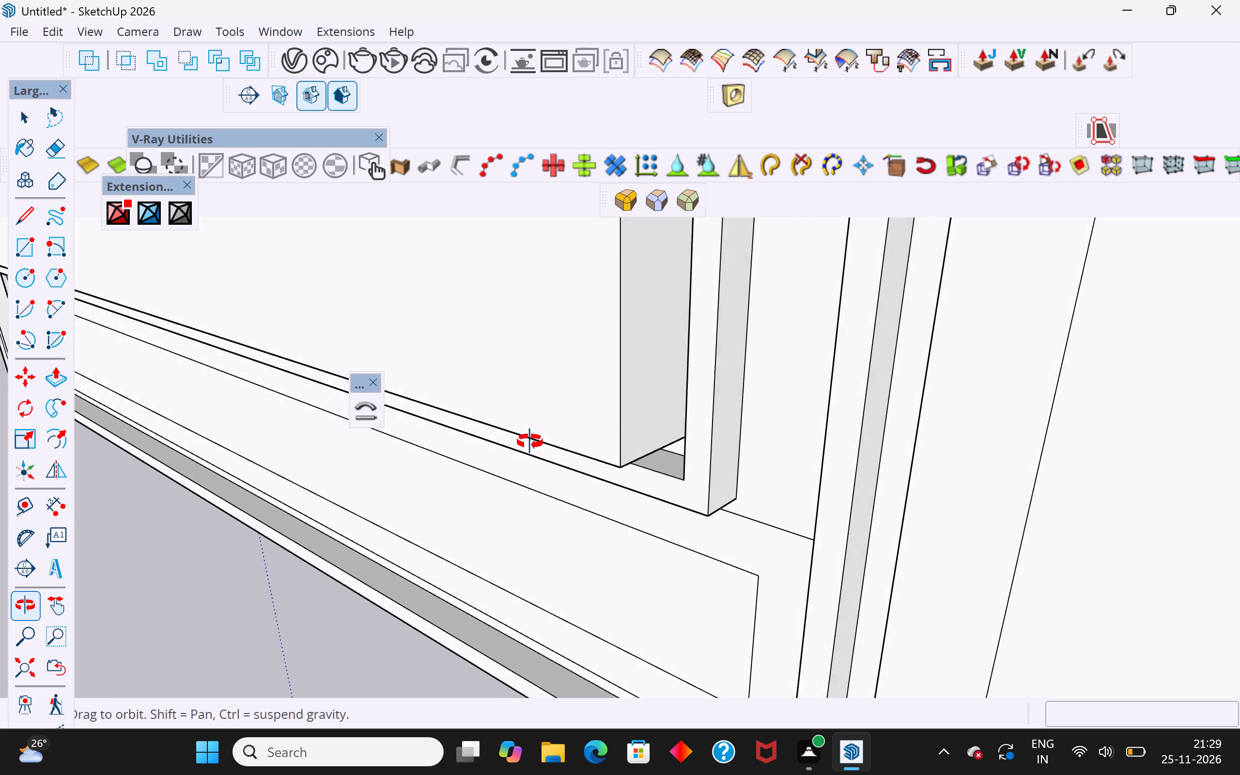
middle_drag(530, 442, 767, 500)
scroll(727, 565, up, 1)
scroll(727, 565, down, 20)
scroll(727, 565, down, 1)
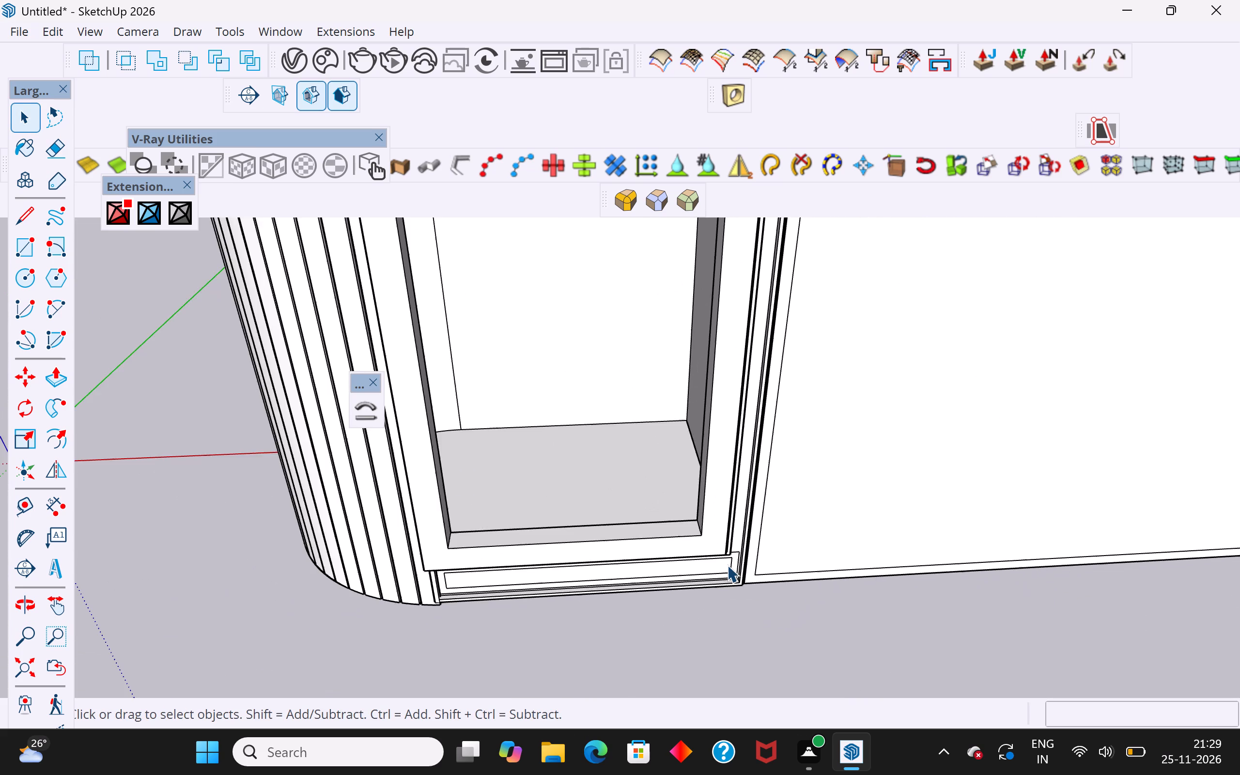
scroll(727, 565, down, 7)
middle_drag(811, 570, 883, 474)
scroll(828, 530, down, 3)
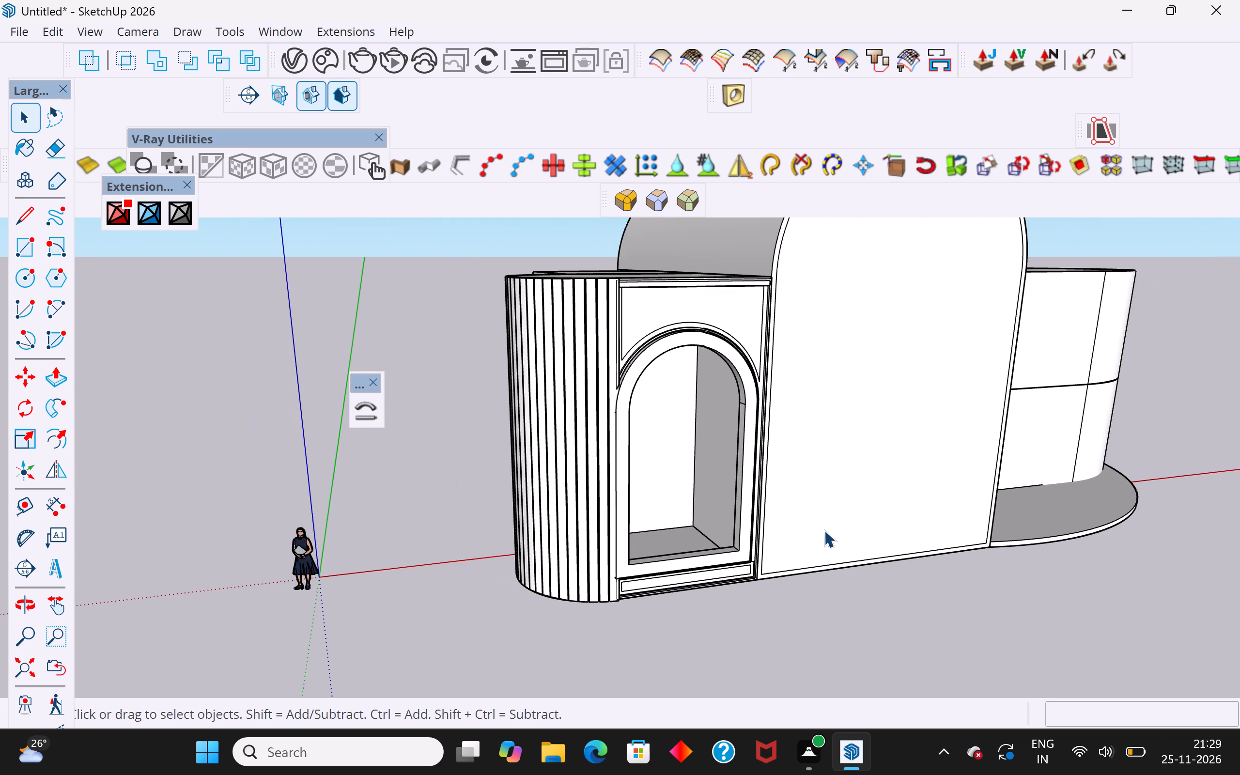
Undo the last two trim changes and inspect the upper trim where the window wall meets the tall arched wall.
key(ctrl+z)
key(ctrl+z)
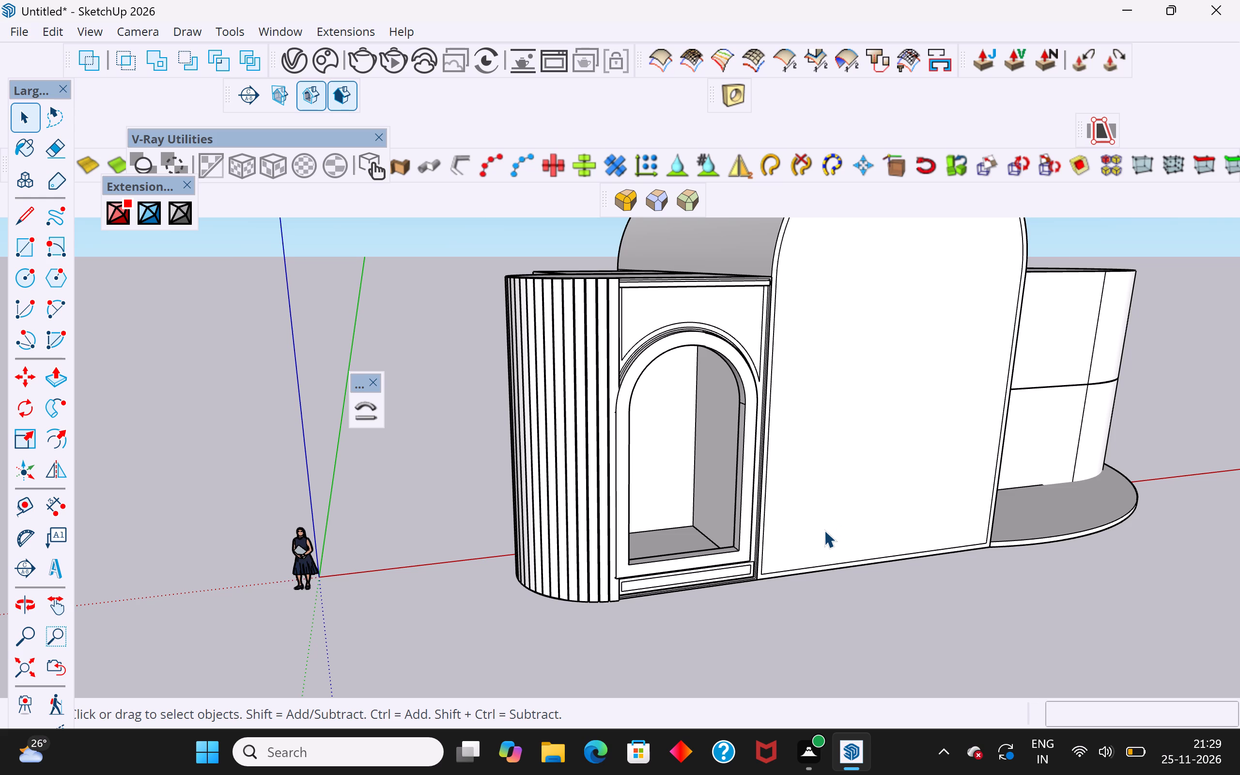
scroll(769, 392, up, 2)
scroll(734, 729, down, 4)
scroll(848, 617, down, 7)
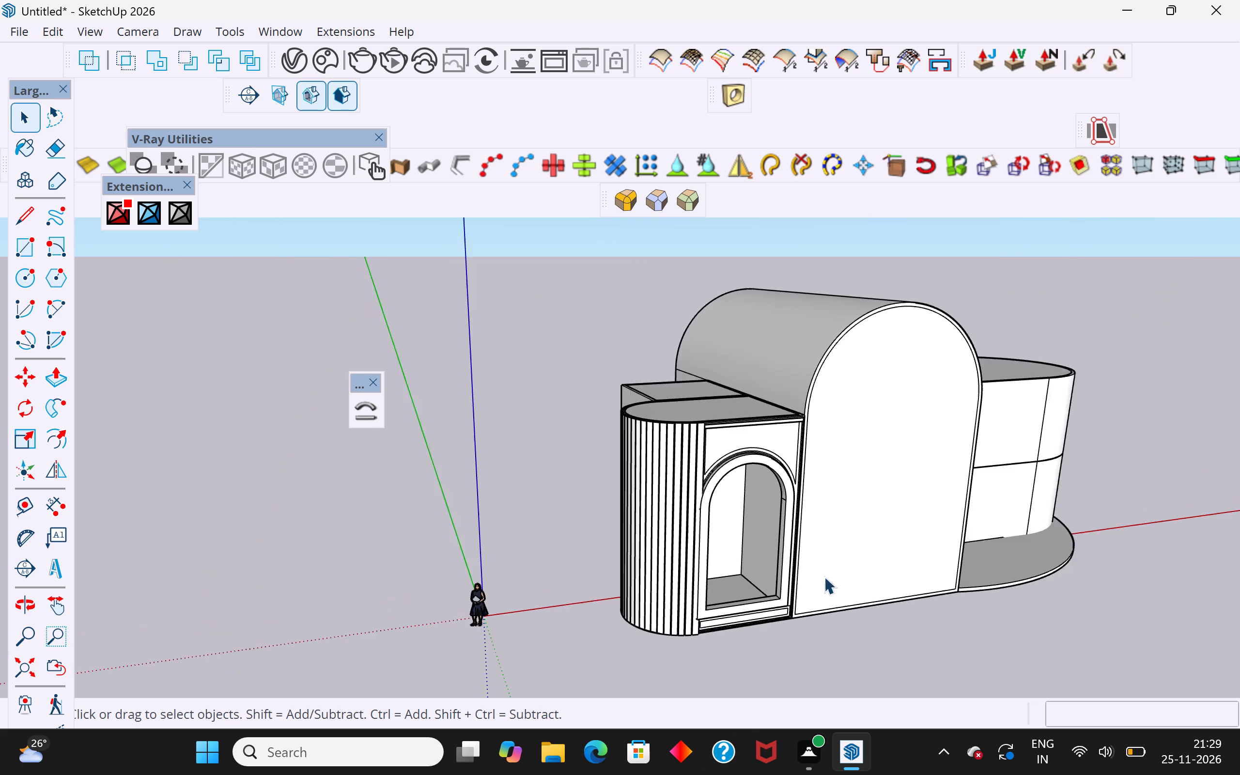
middle_drag(1018, 474, 955, 327)
scroll(740, 388, up, 11)
middle_drag(842, 438, 866, 550)
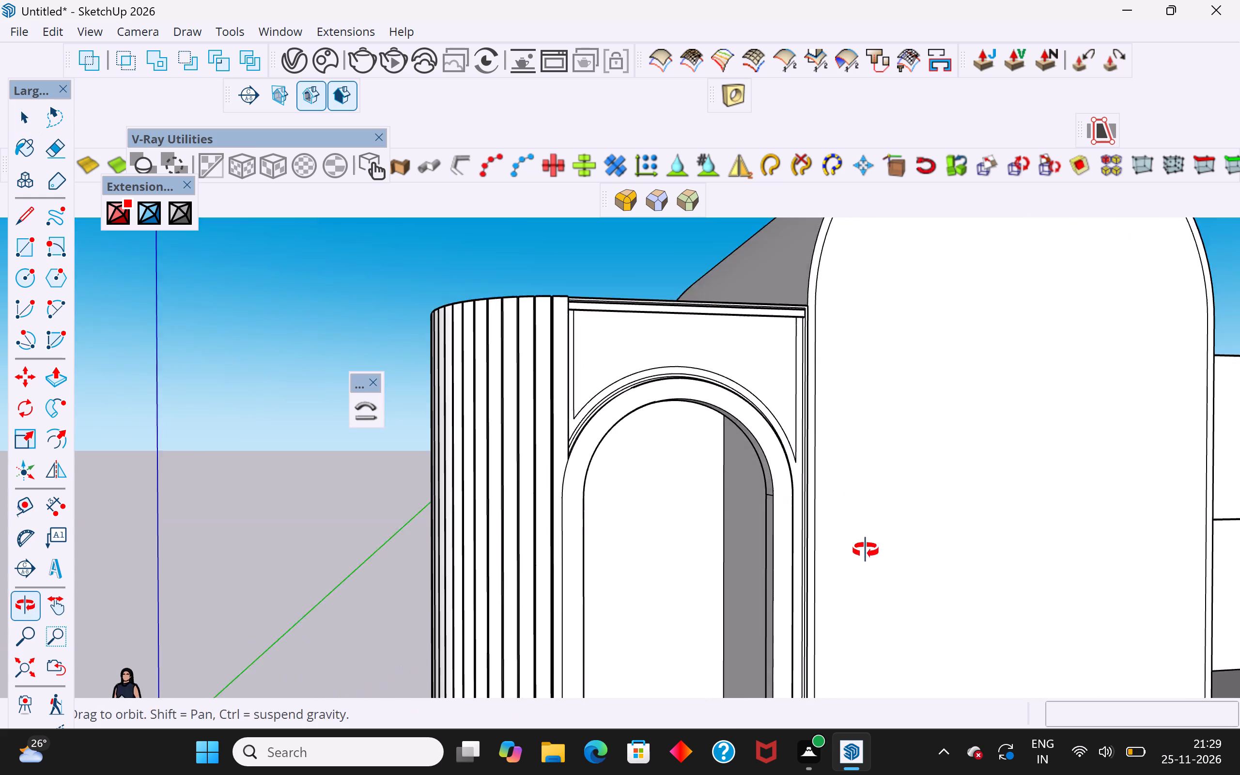
middle_drag(866, 550, 864, 574)
scroll(810, 284, up, 12)
middle_drag(863, 353, 740, 369)
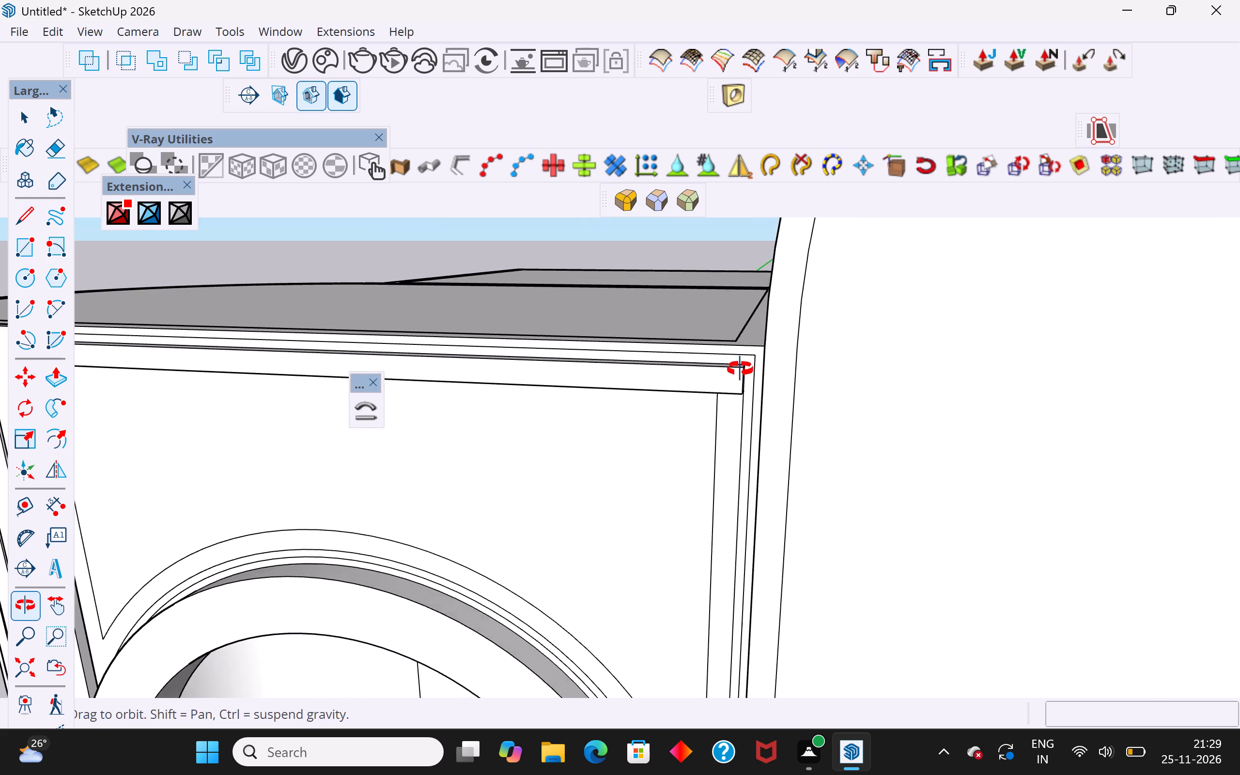
middle_drag(740, 369, 1054, 360)
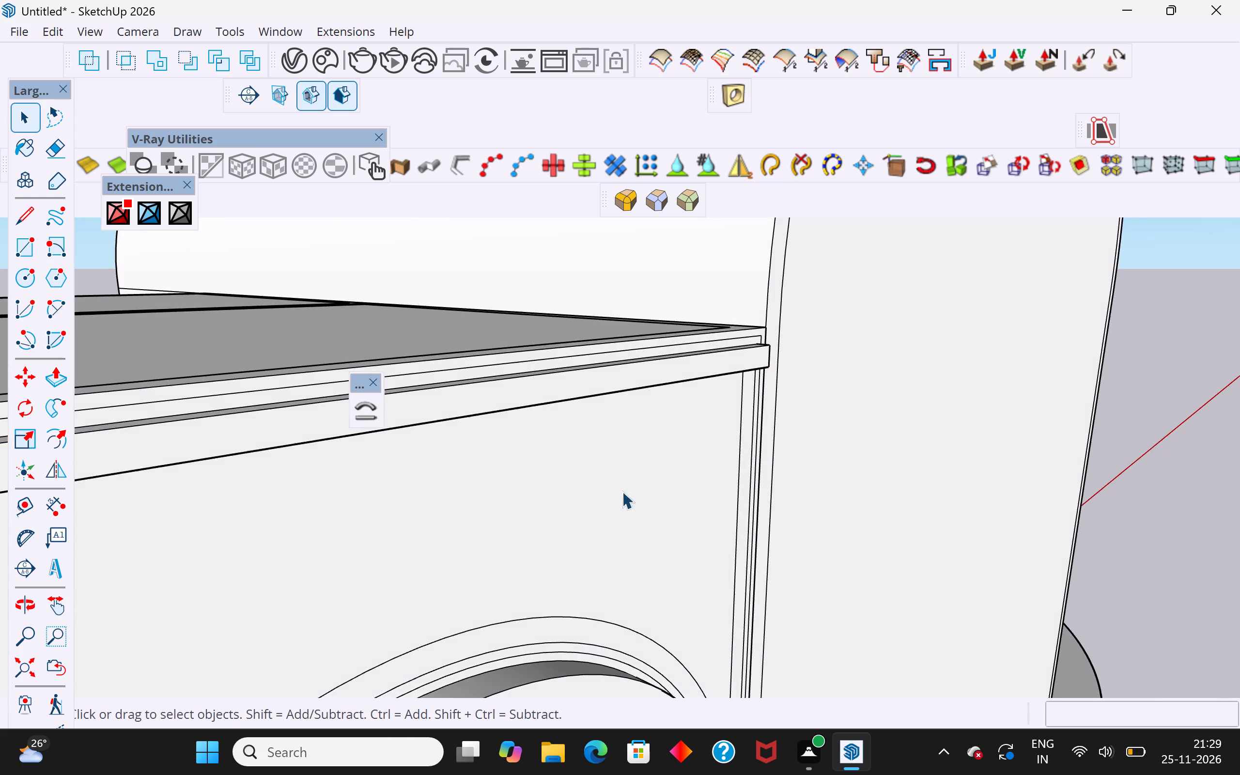
Undo the earlier trim changes above the arched window, back to before the raised top band and innermost inset outline.
scroll(622, 491, down, 5)
key(ctrl+z)
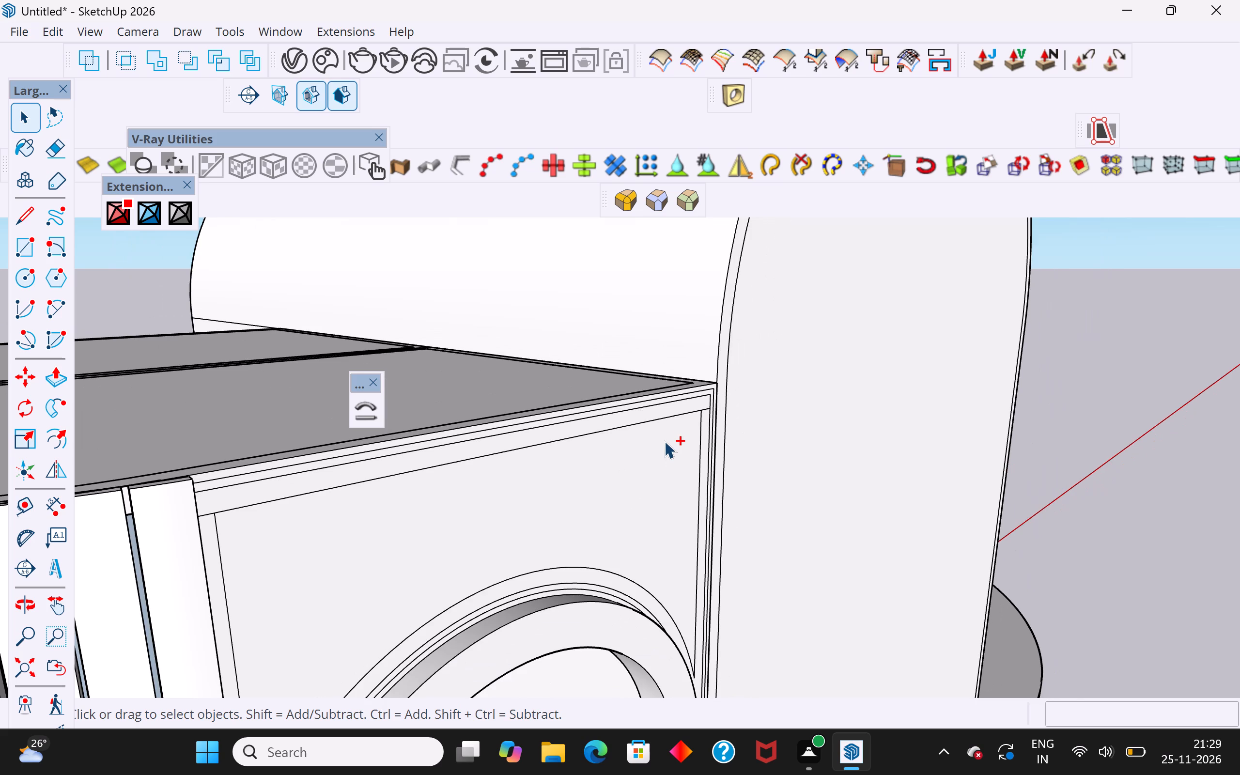
key(ctrl+z)
key(ctrl+z)
scroll(598, 494, down, 1)
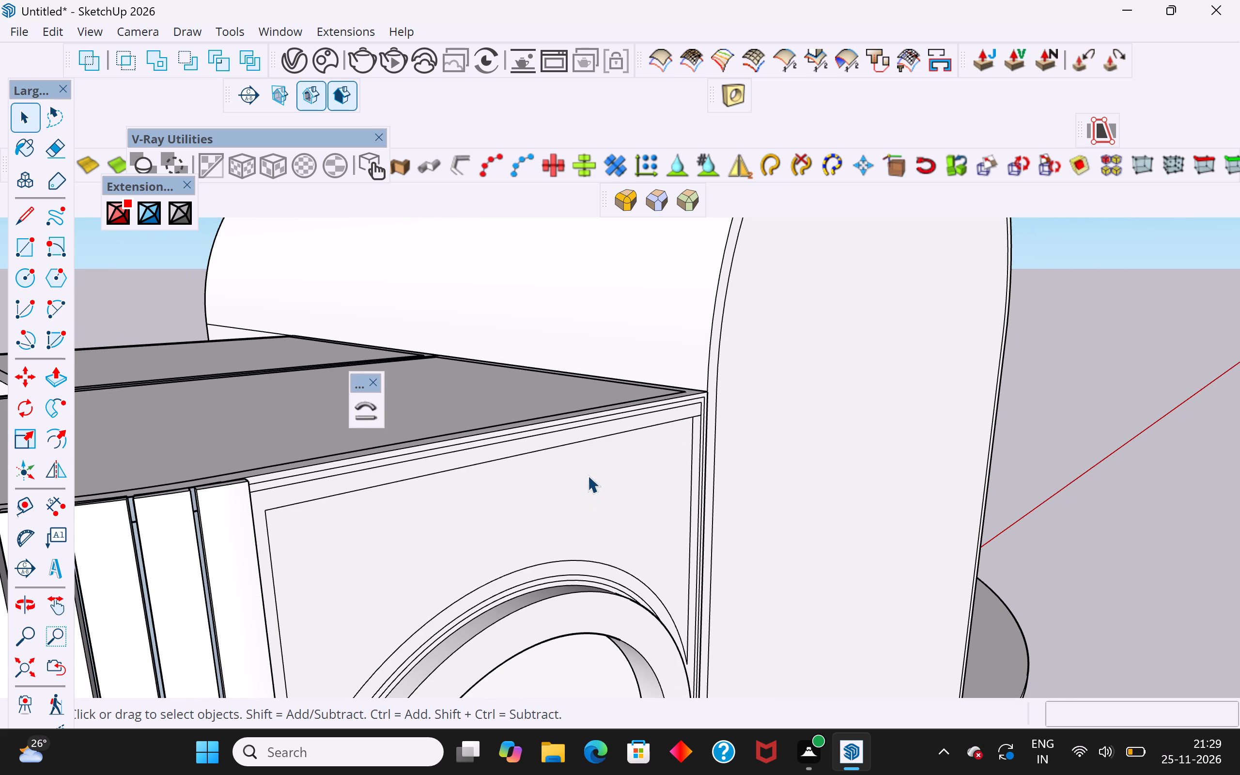
key(ctrl+z)
key(ctrl+z)
key(ctrl+z)
key(ctrl+z)
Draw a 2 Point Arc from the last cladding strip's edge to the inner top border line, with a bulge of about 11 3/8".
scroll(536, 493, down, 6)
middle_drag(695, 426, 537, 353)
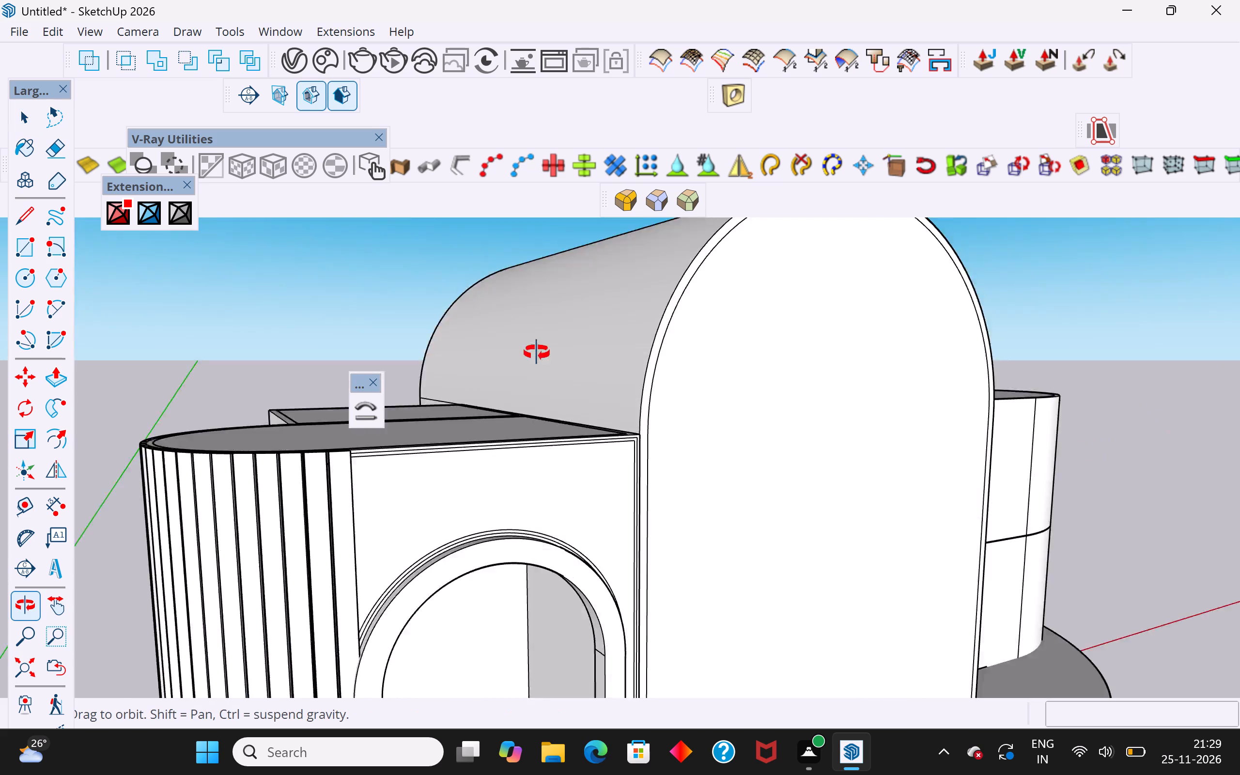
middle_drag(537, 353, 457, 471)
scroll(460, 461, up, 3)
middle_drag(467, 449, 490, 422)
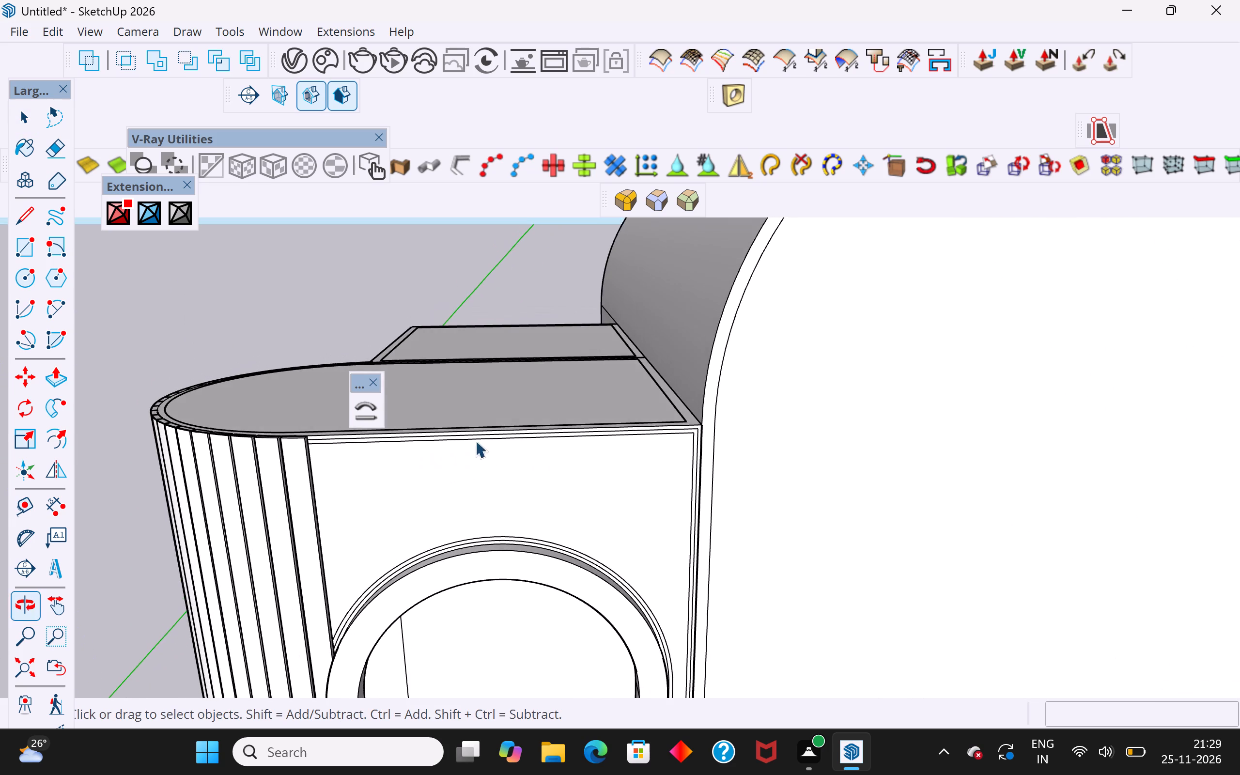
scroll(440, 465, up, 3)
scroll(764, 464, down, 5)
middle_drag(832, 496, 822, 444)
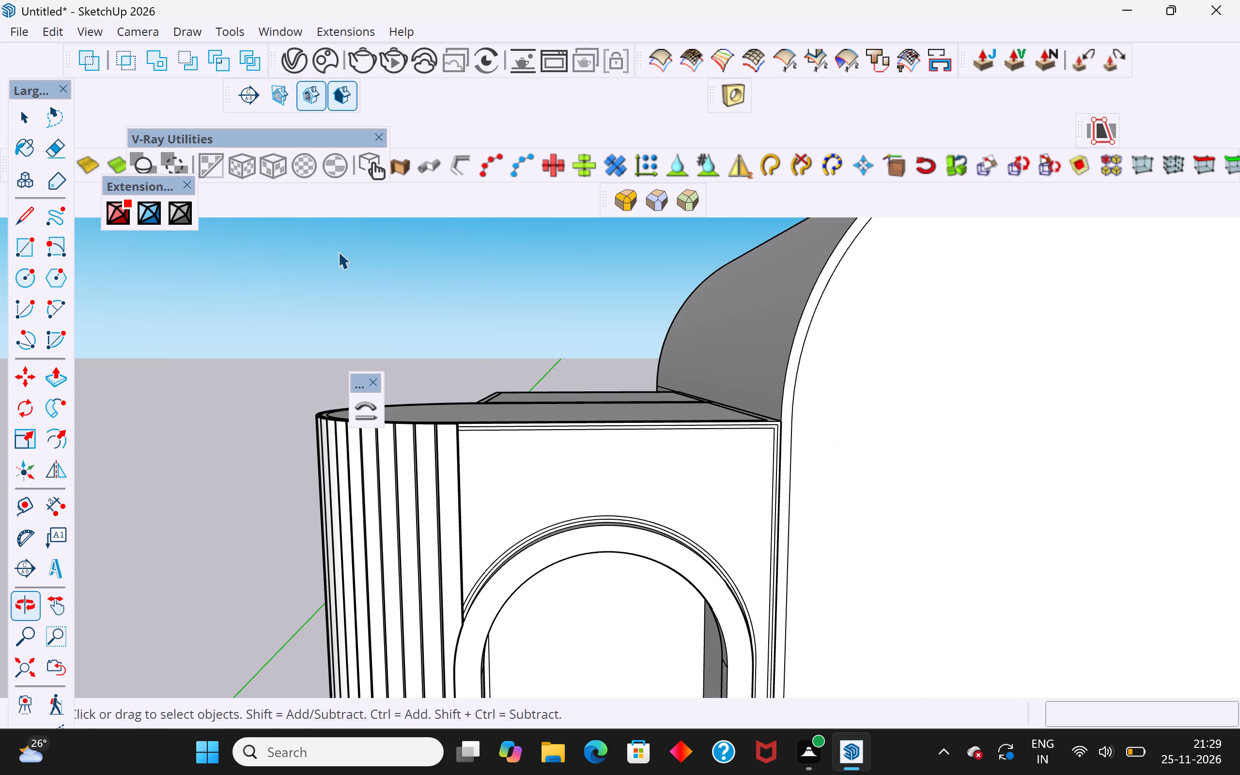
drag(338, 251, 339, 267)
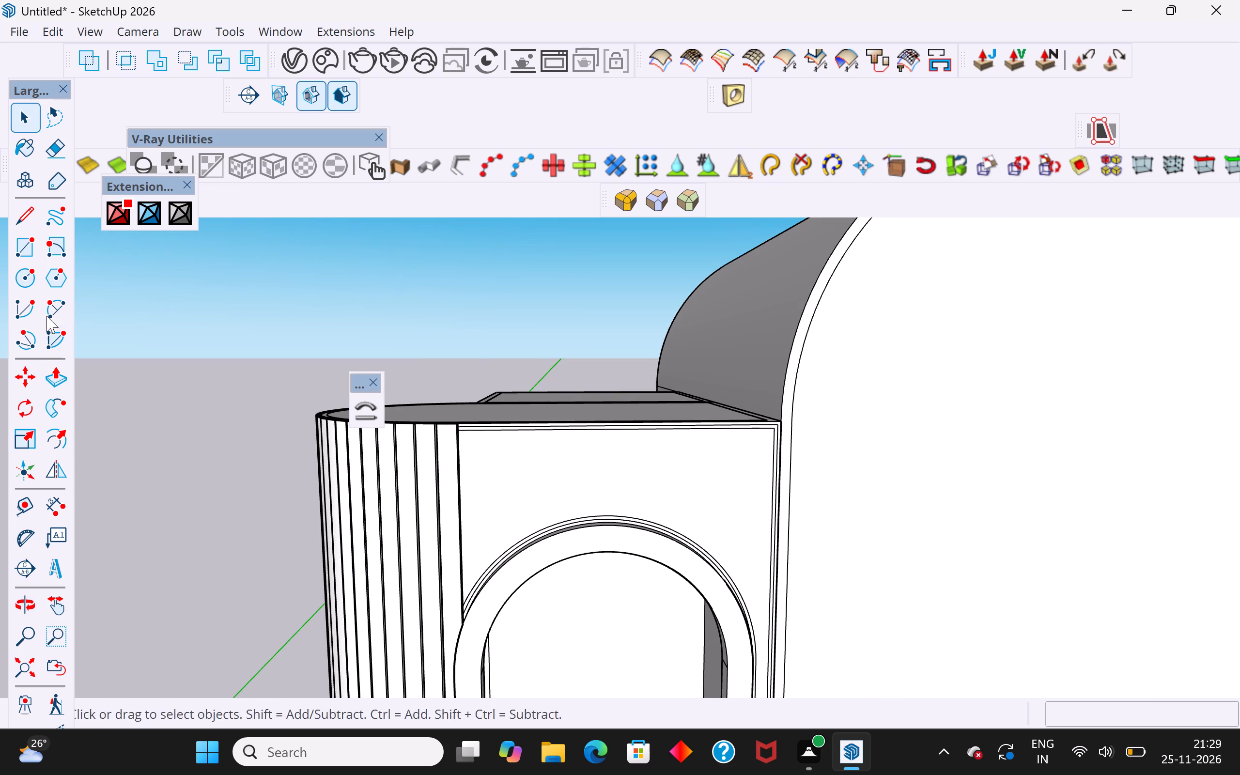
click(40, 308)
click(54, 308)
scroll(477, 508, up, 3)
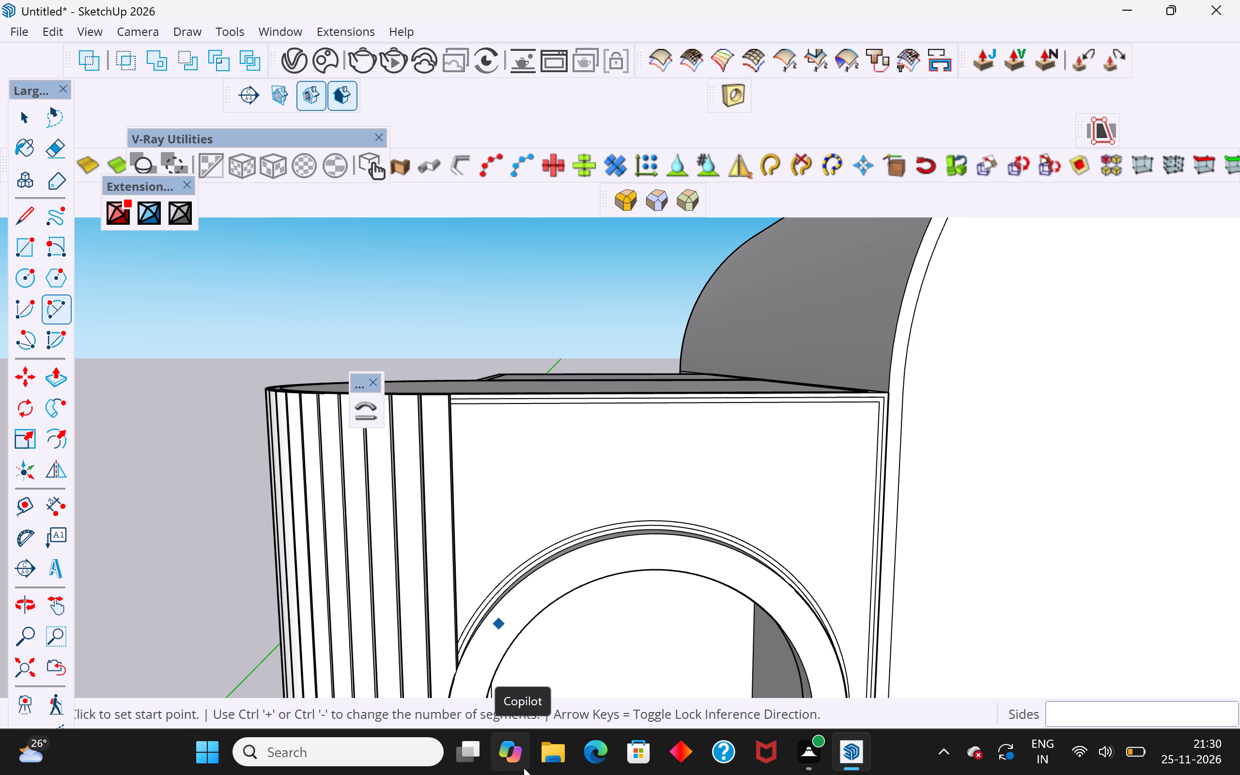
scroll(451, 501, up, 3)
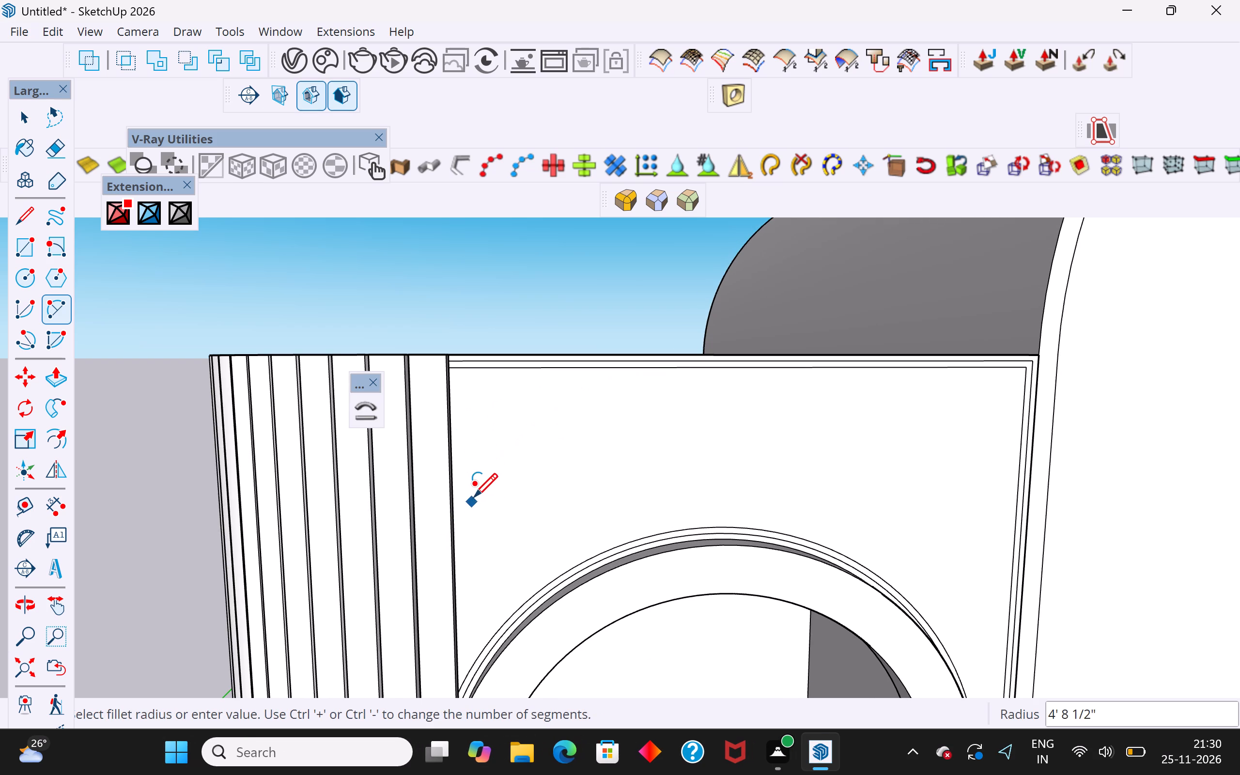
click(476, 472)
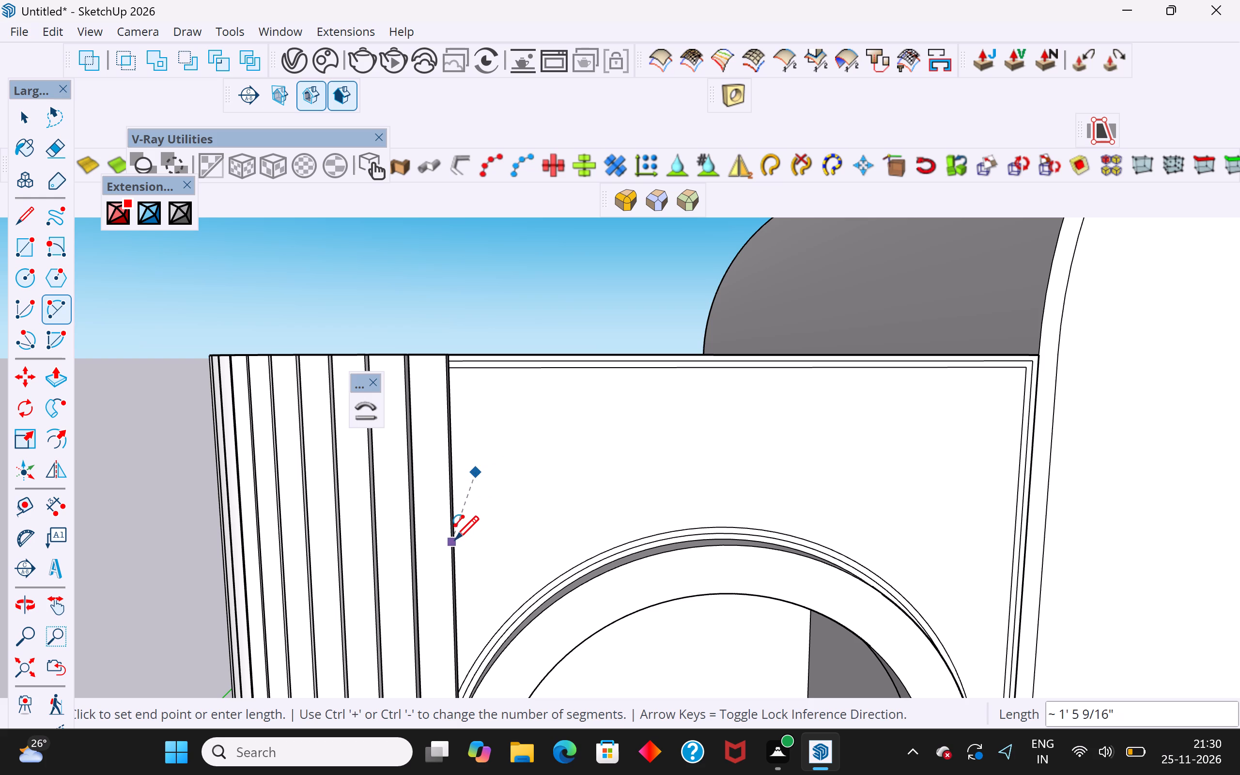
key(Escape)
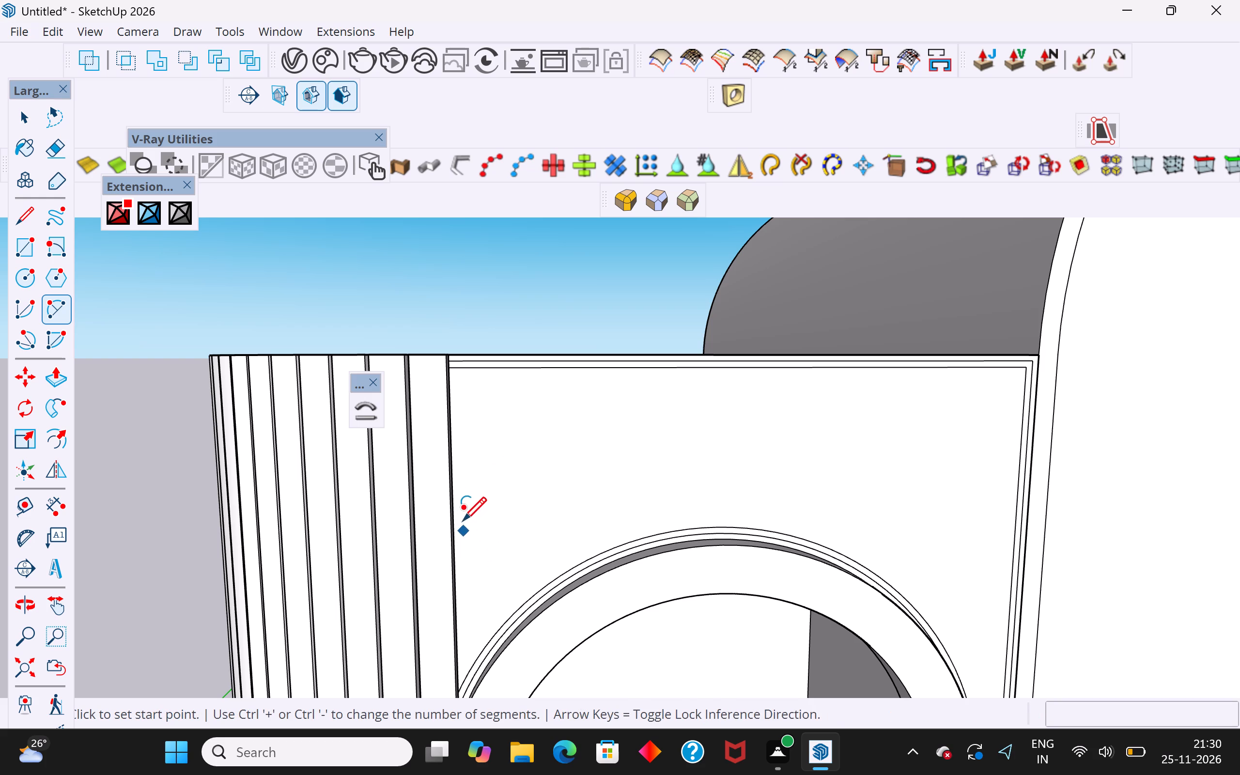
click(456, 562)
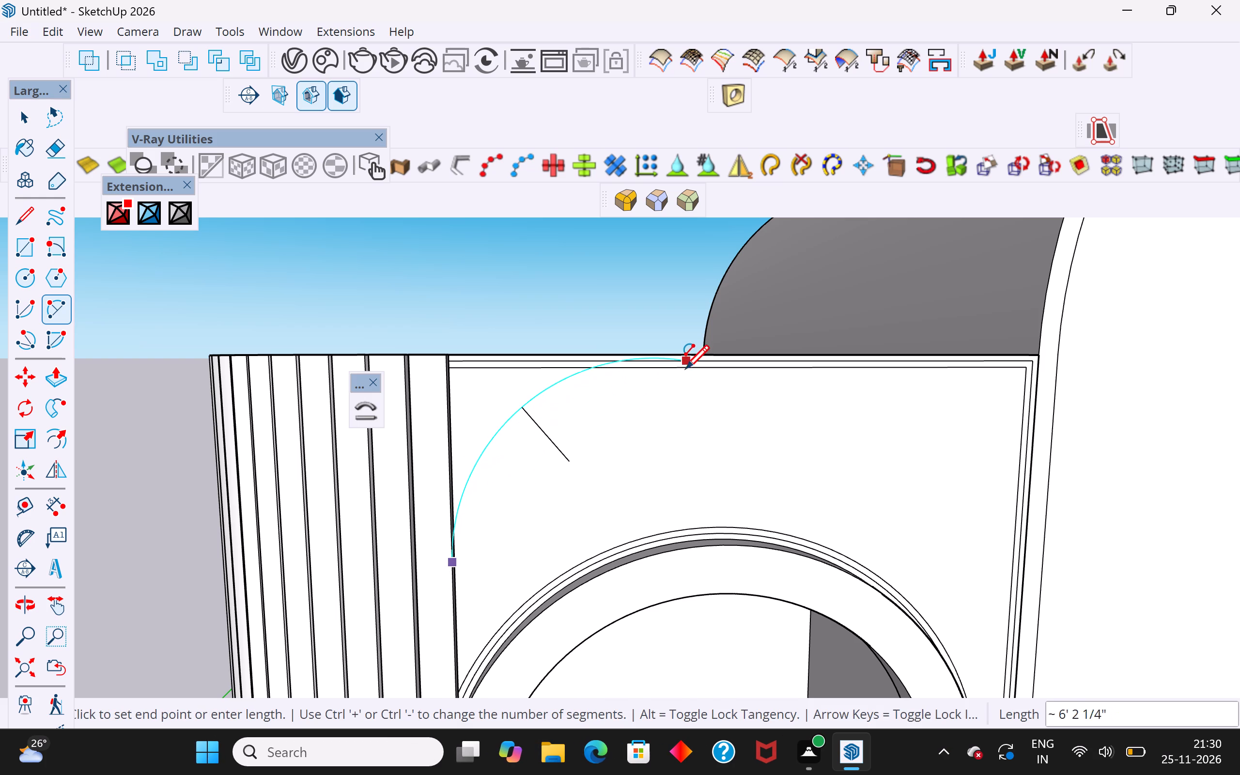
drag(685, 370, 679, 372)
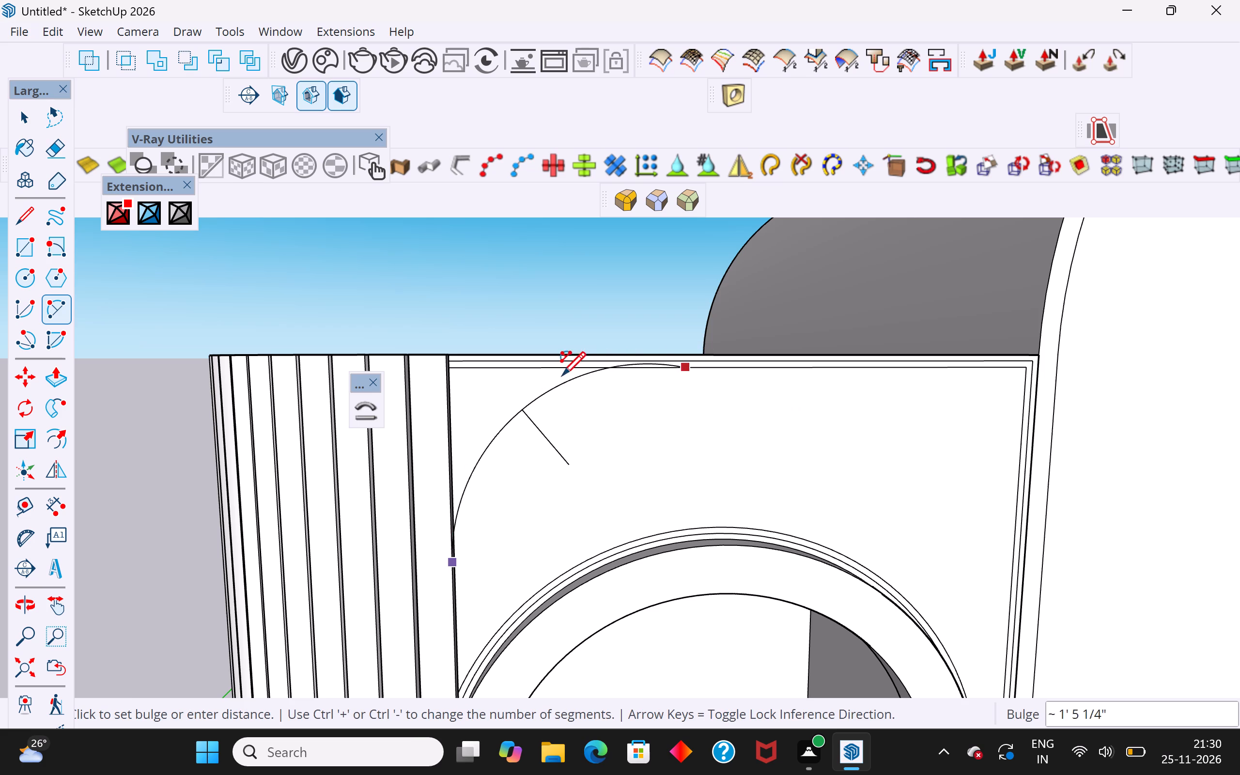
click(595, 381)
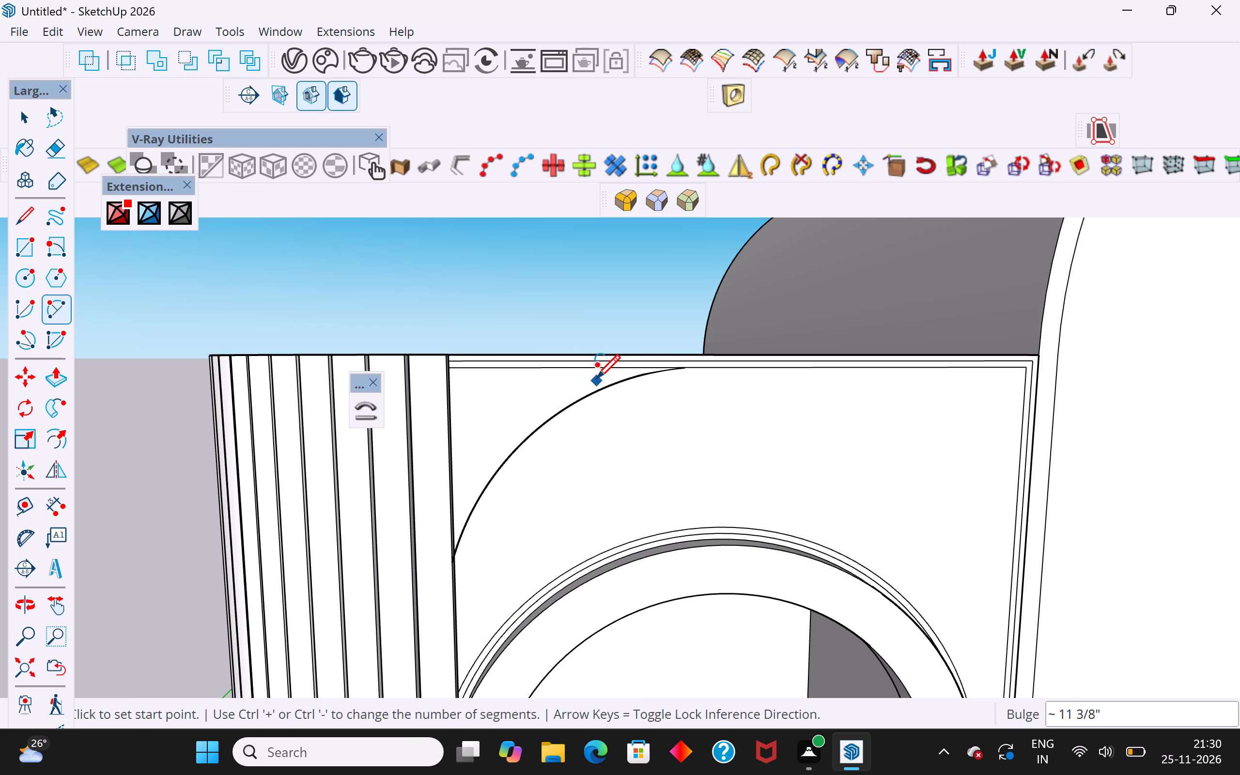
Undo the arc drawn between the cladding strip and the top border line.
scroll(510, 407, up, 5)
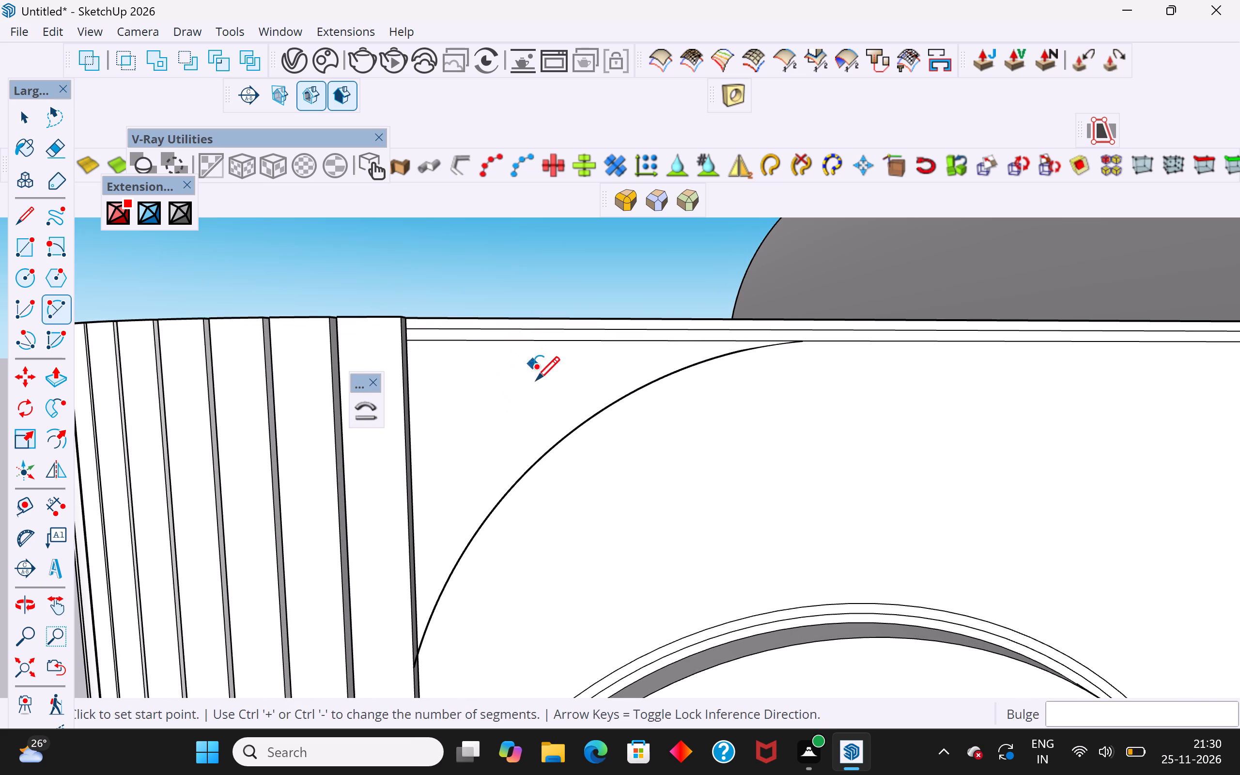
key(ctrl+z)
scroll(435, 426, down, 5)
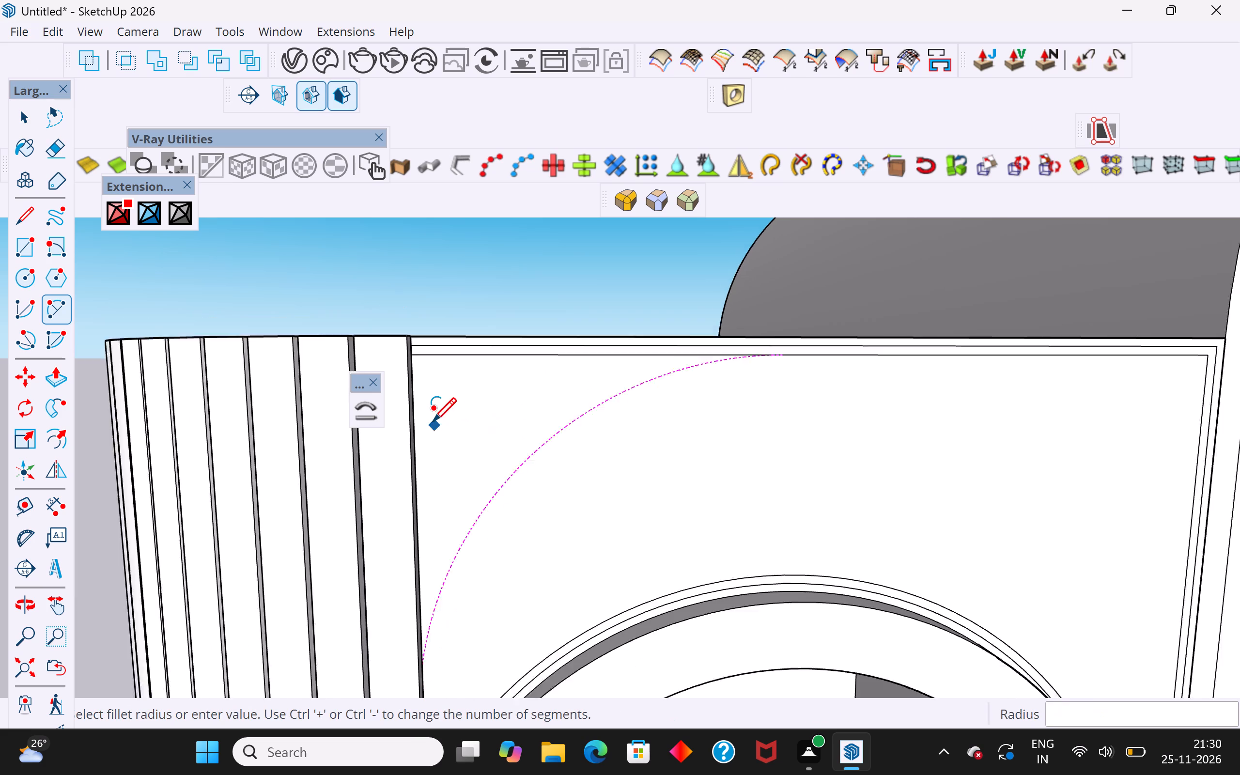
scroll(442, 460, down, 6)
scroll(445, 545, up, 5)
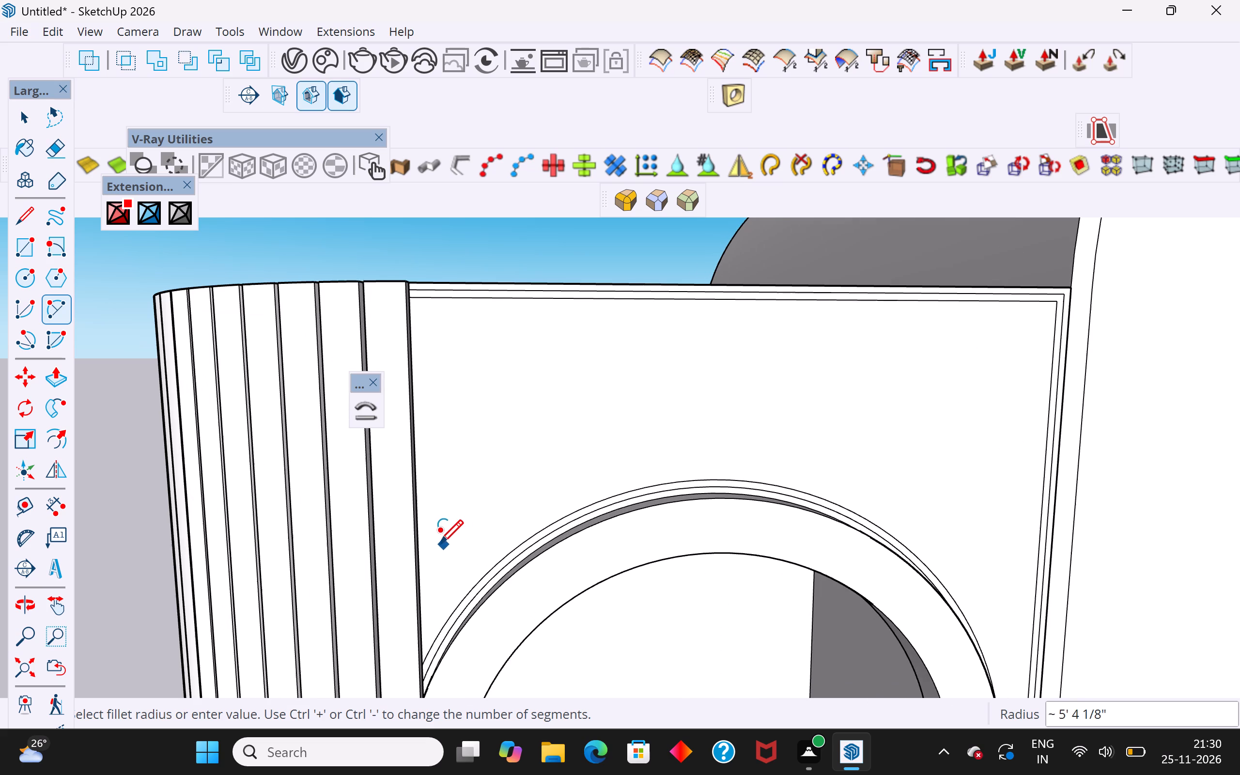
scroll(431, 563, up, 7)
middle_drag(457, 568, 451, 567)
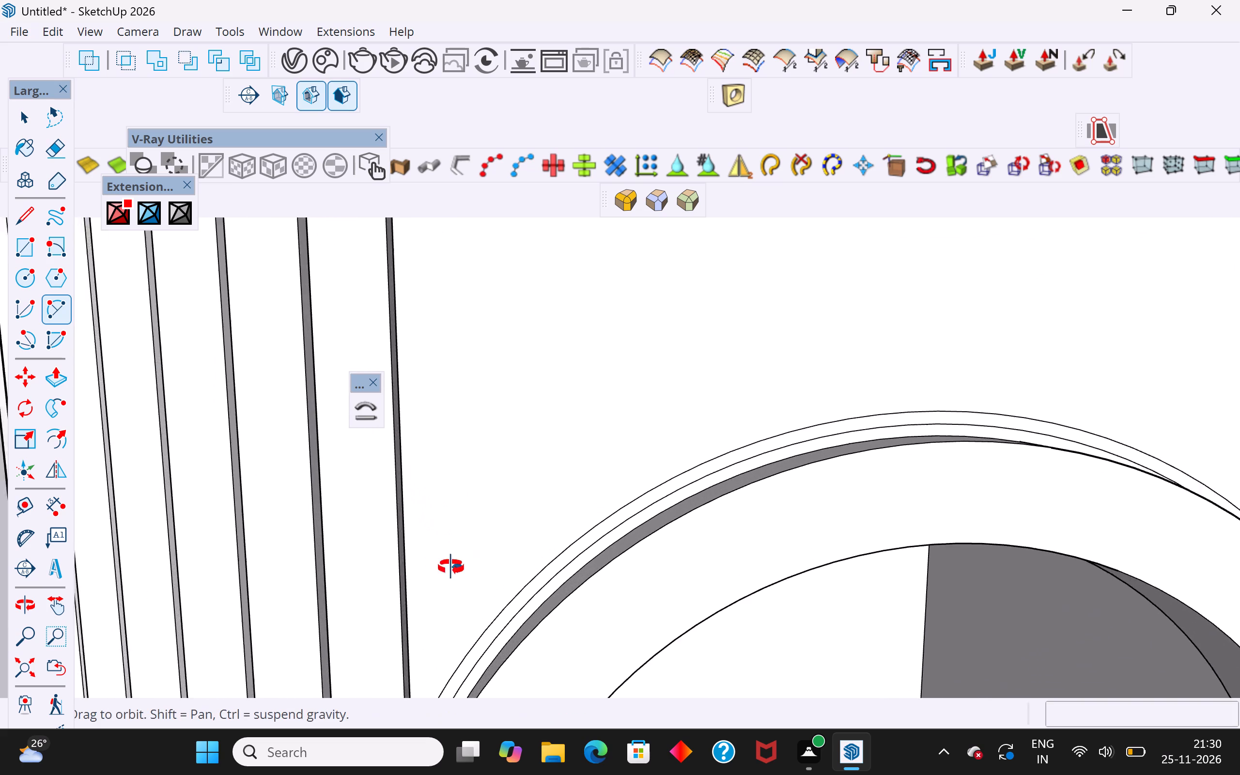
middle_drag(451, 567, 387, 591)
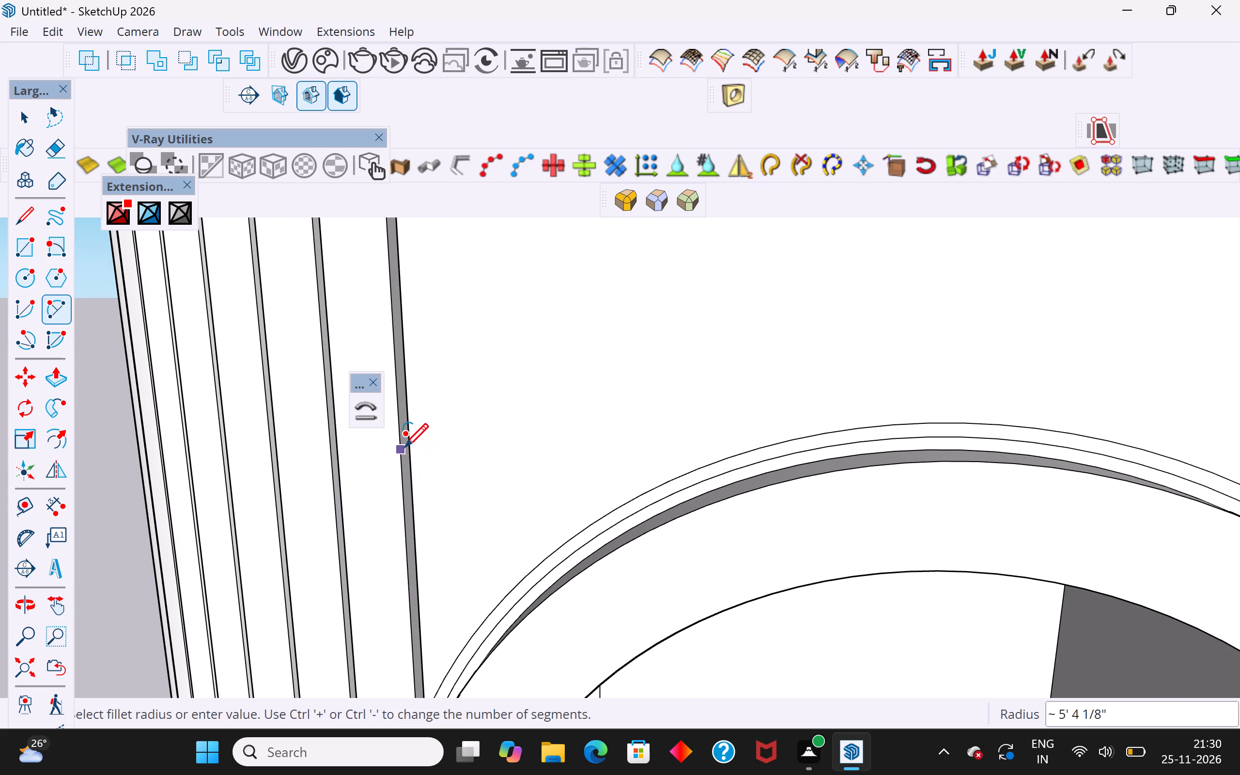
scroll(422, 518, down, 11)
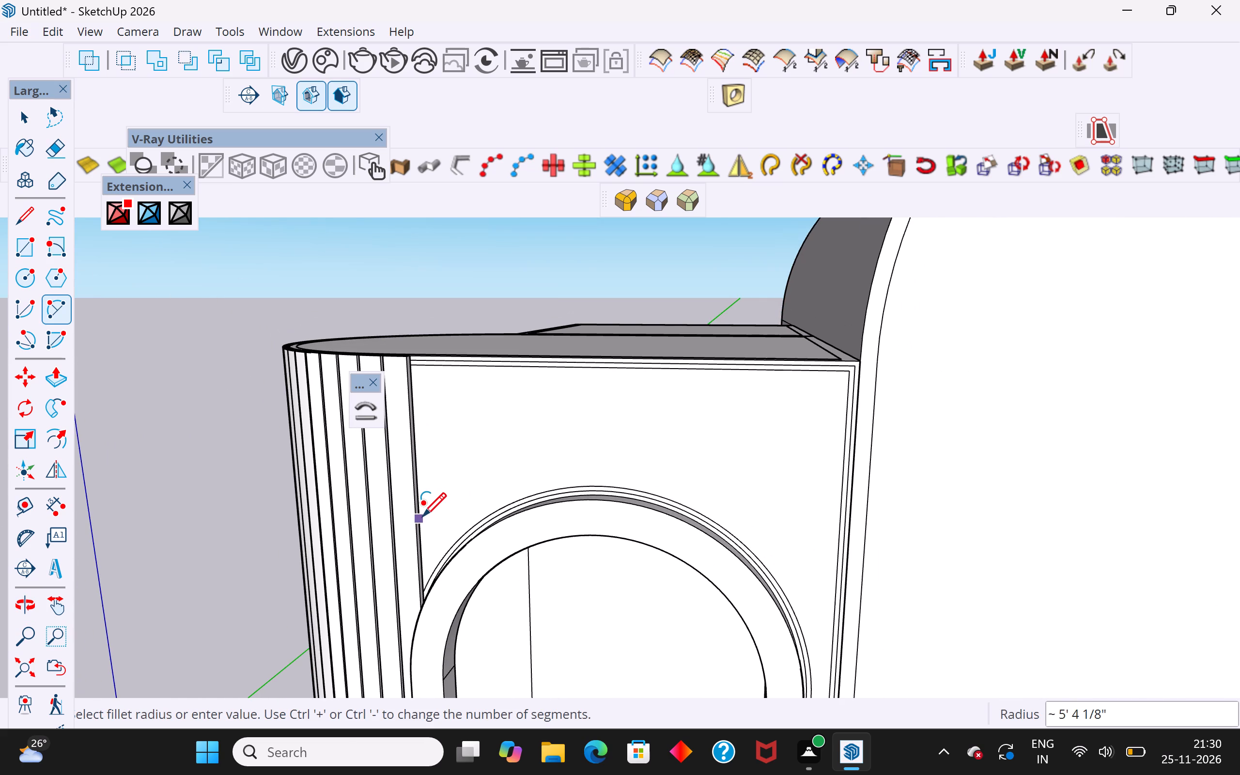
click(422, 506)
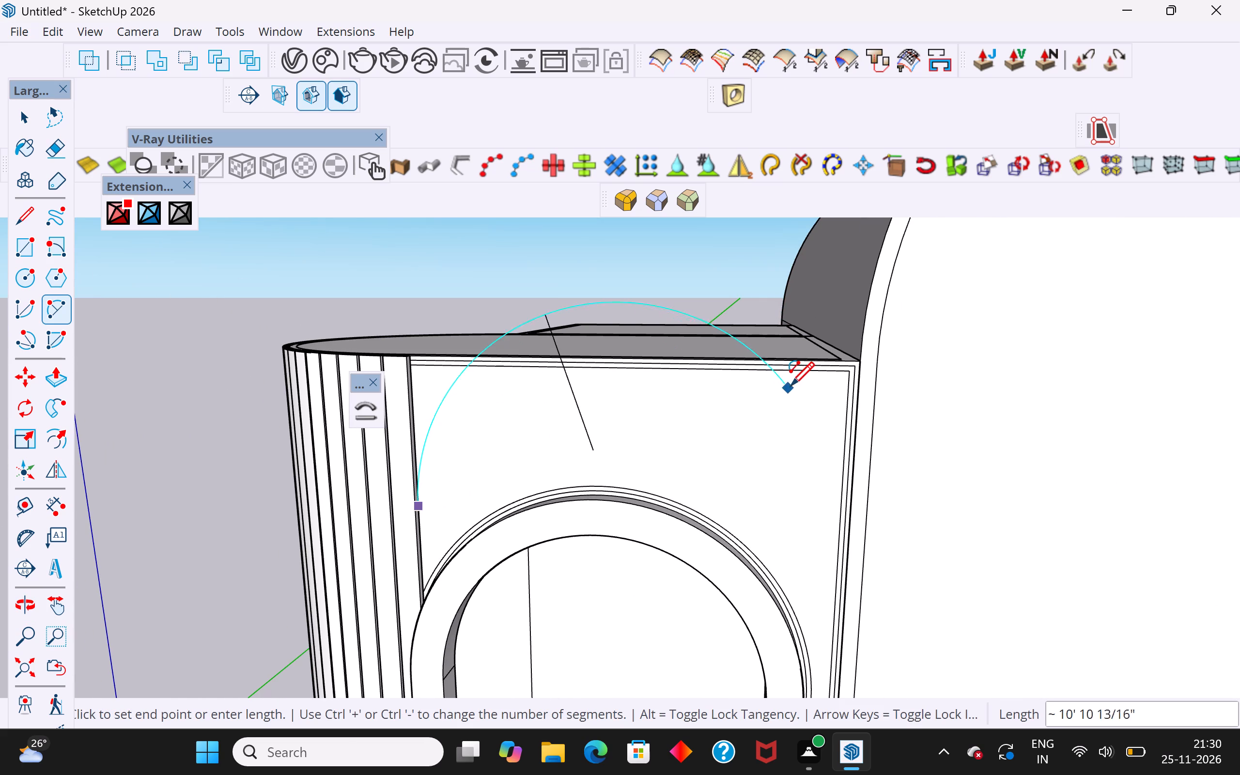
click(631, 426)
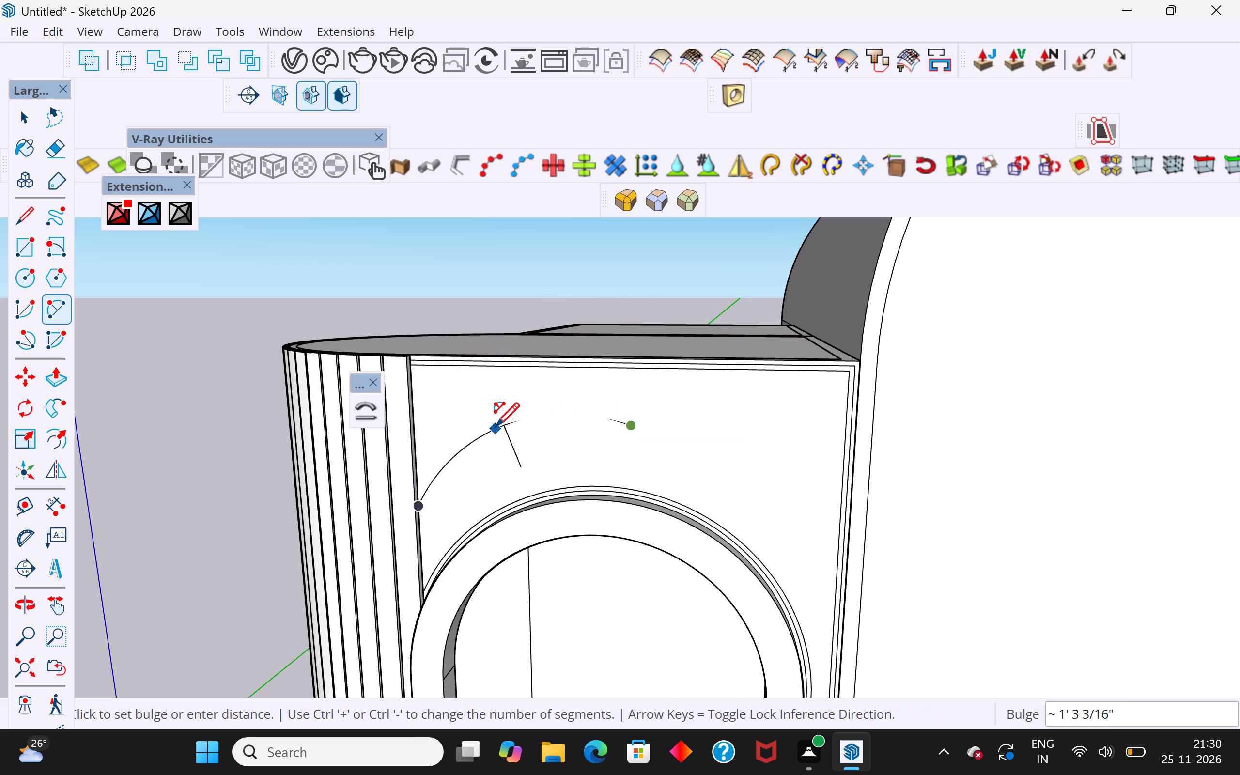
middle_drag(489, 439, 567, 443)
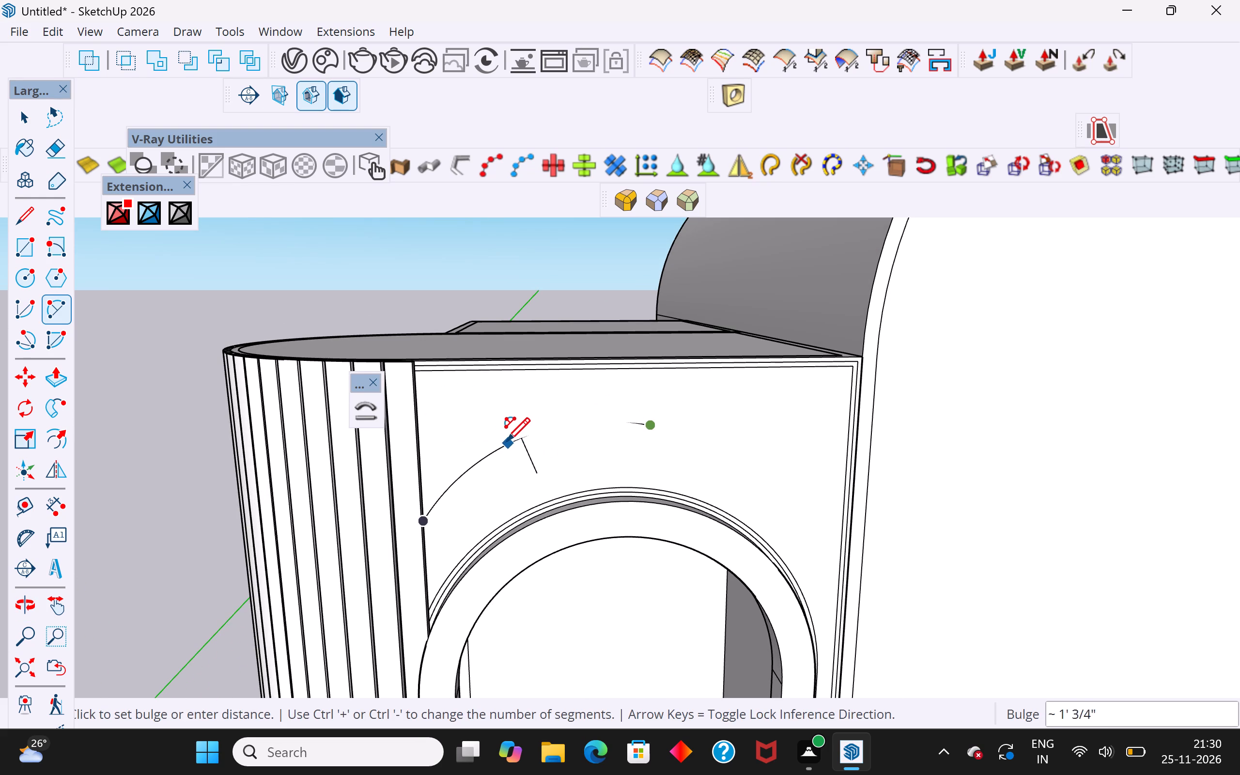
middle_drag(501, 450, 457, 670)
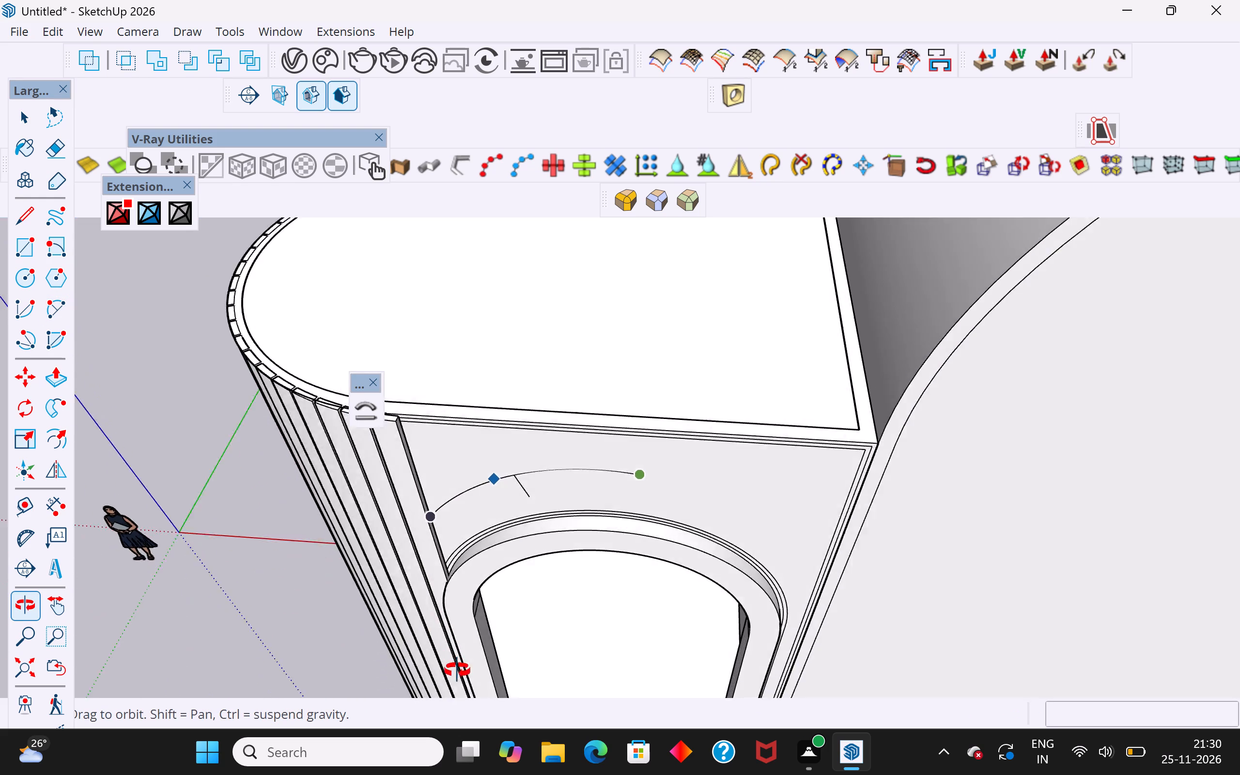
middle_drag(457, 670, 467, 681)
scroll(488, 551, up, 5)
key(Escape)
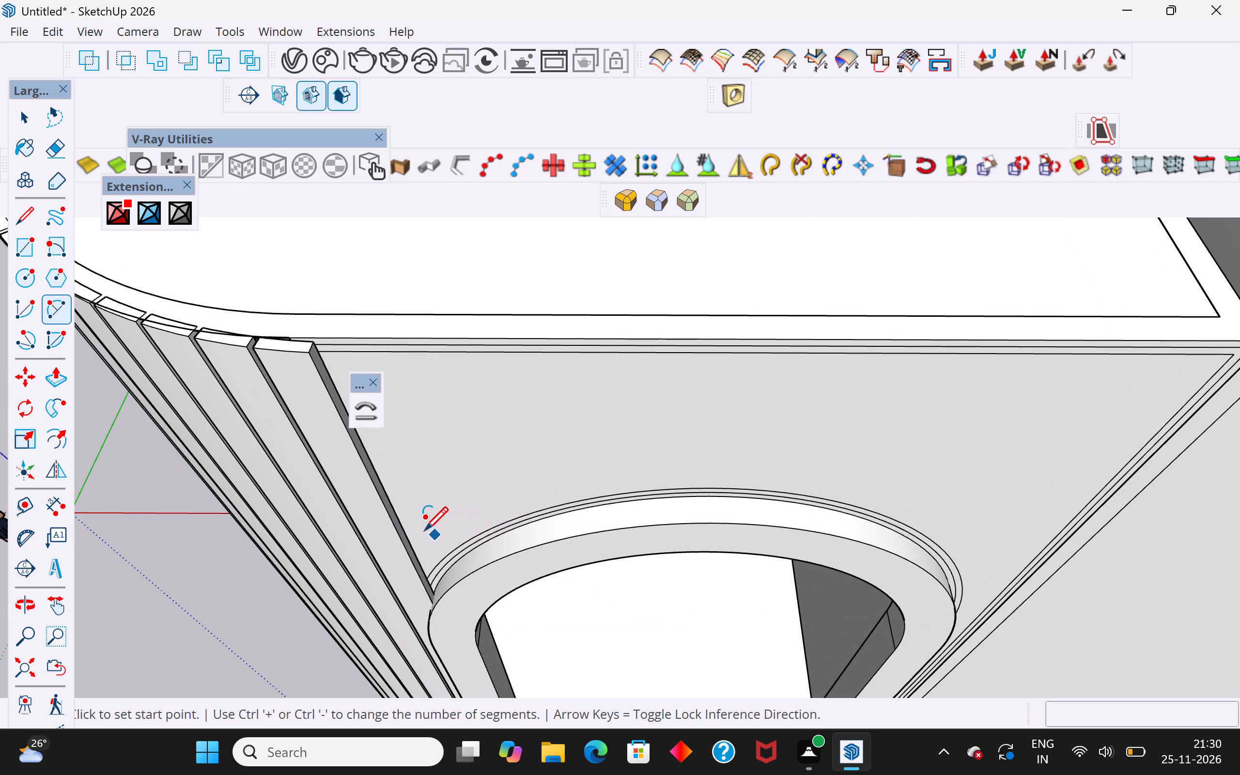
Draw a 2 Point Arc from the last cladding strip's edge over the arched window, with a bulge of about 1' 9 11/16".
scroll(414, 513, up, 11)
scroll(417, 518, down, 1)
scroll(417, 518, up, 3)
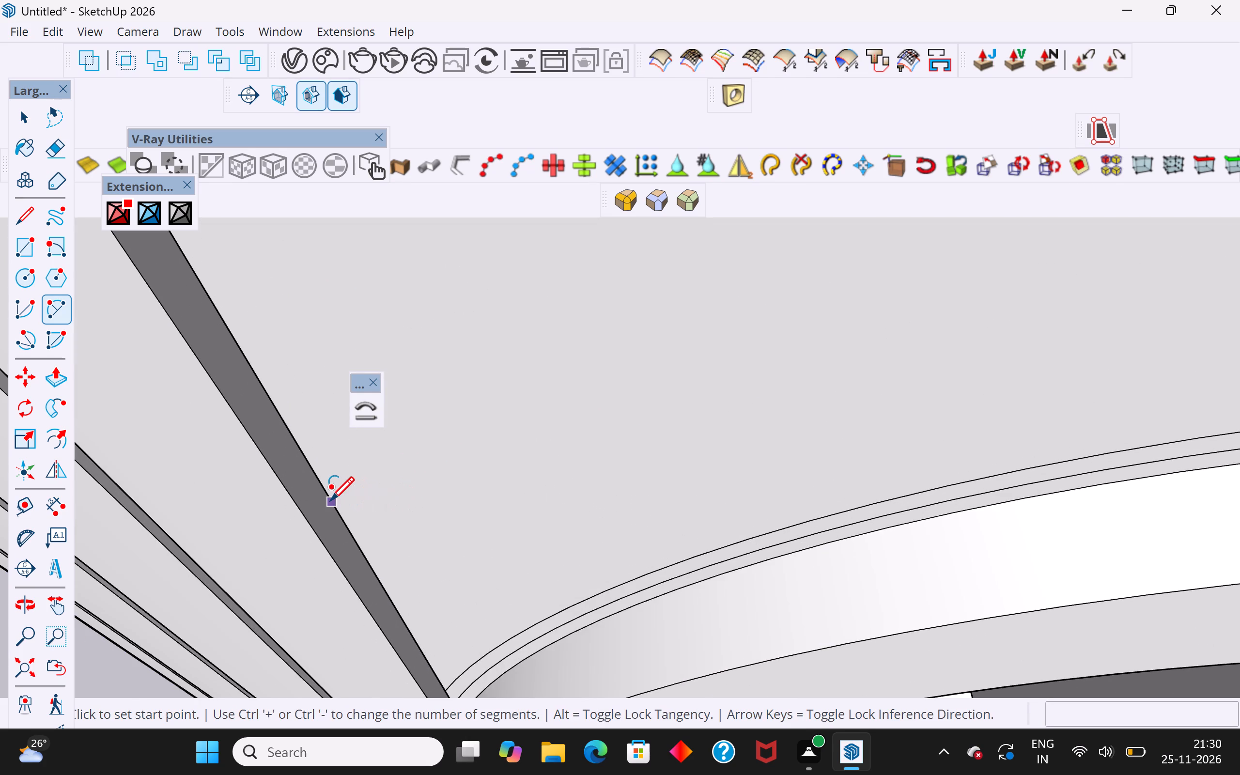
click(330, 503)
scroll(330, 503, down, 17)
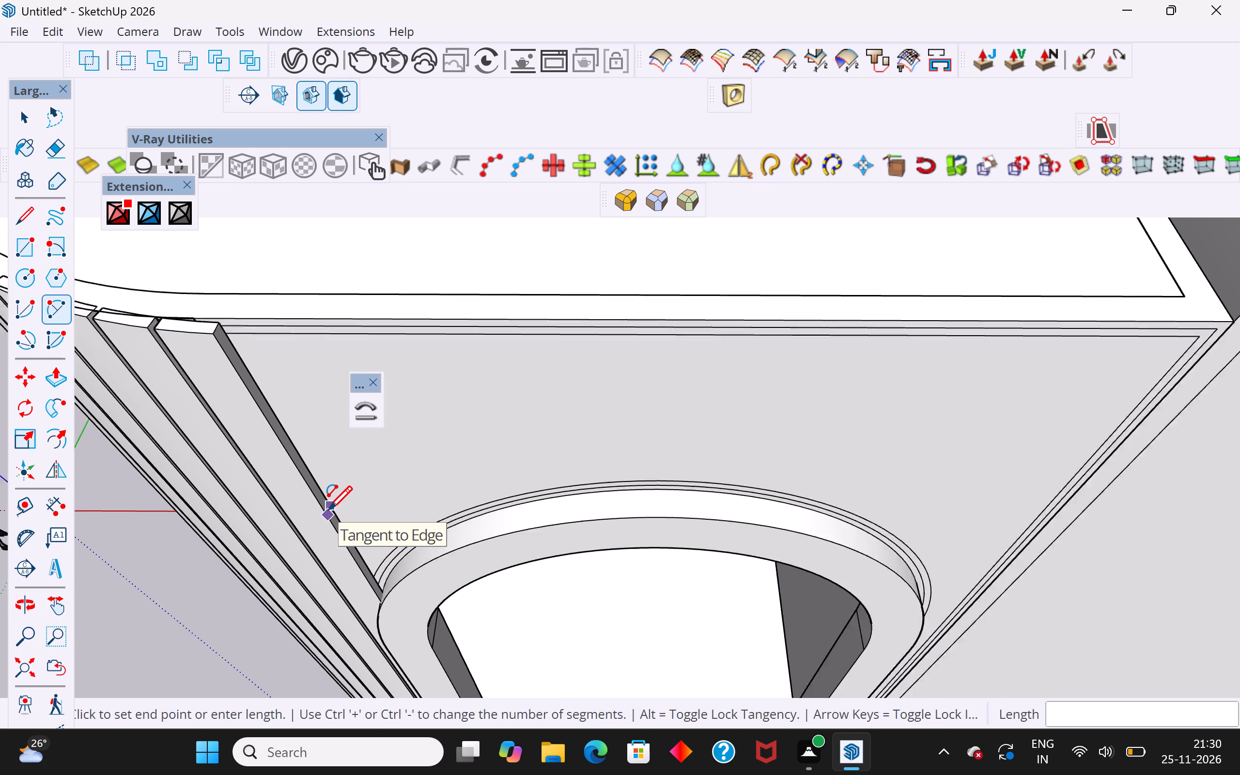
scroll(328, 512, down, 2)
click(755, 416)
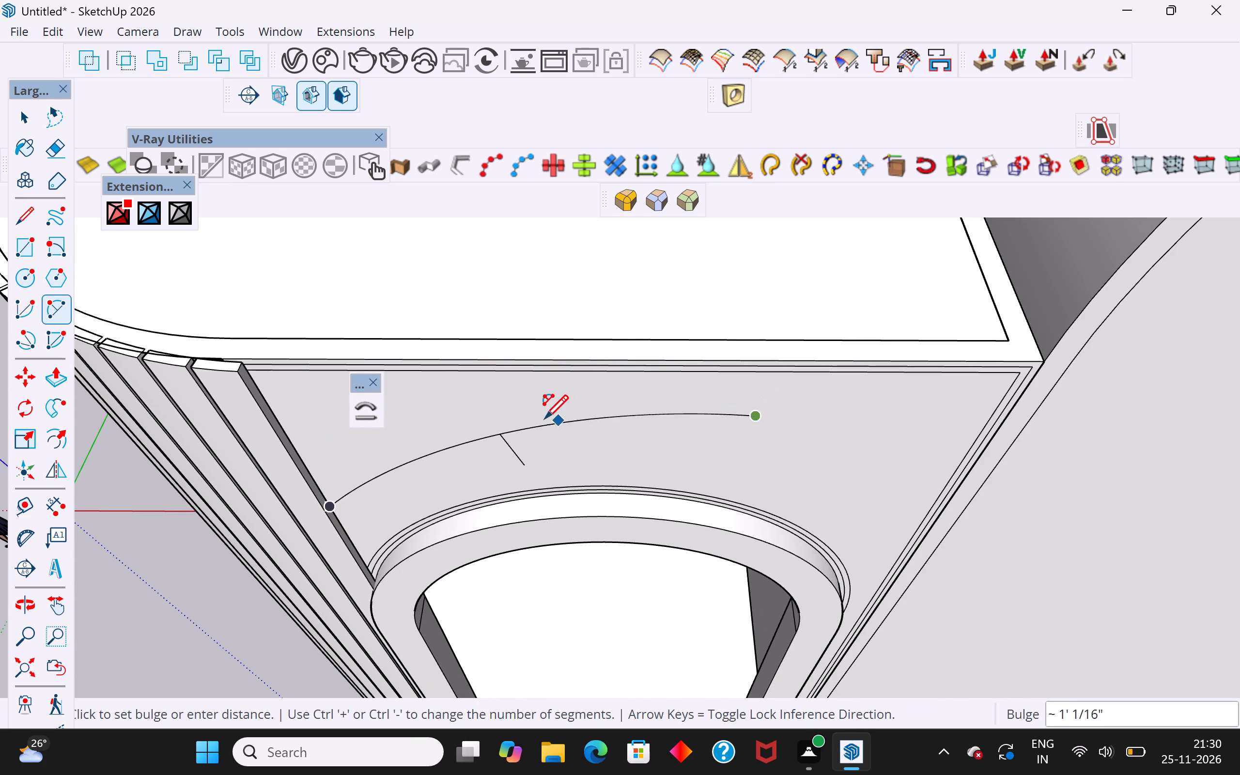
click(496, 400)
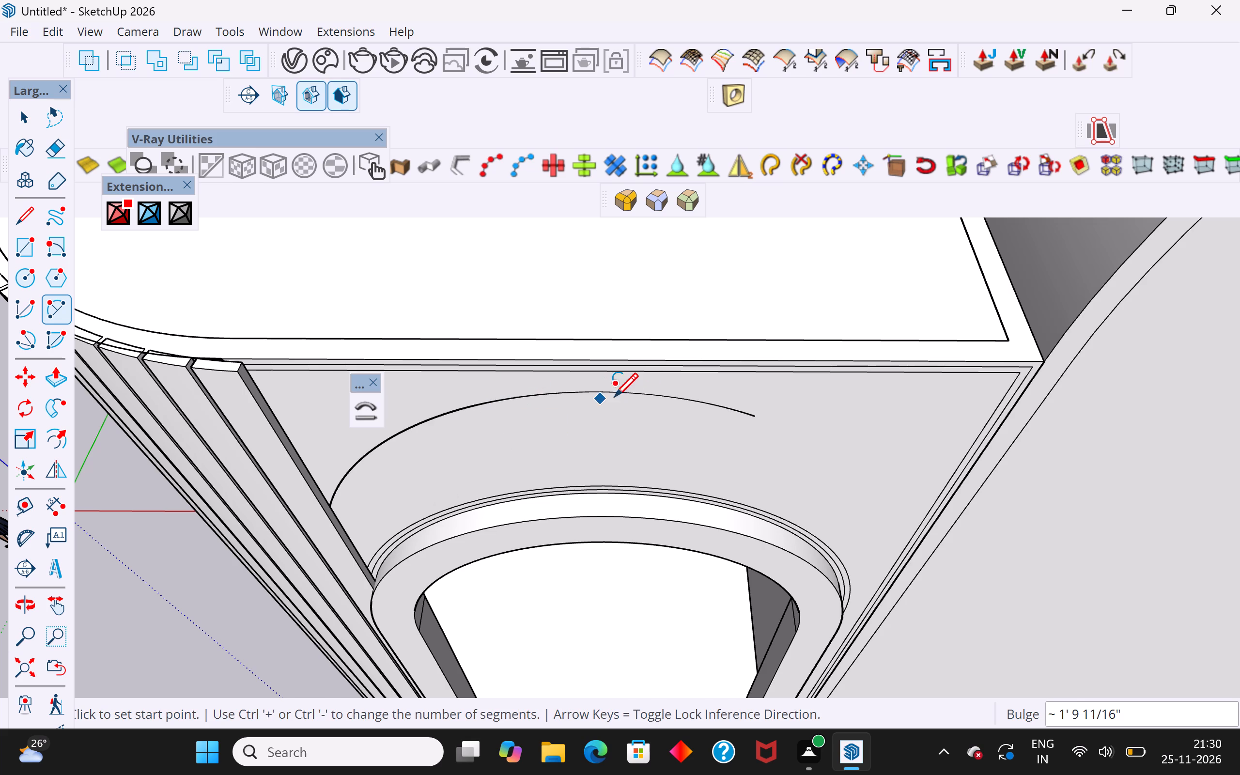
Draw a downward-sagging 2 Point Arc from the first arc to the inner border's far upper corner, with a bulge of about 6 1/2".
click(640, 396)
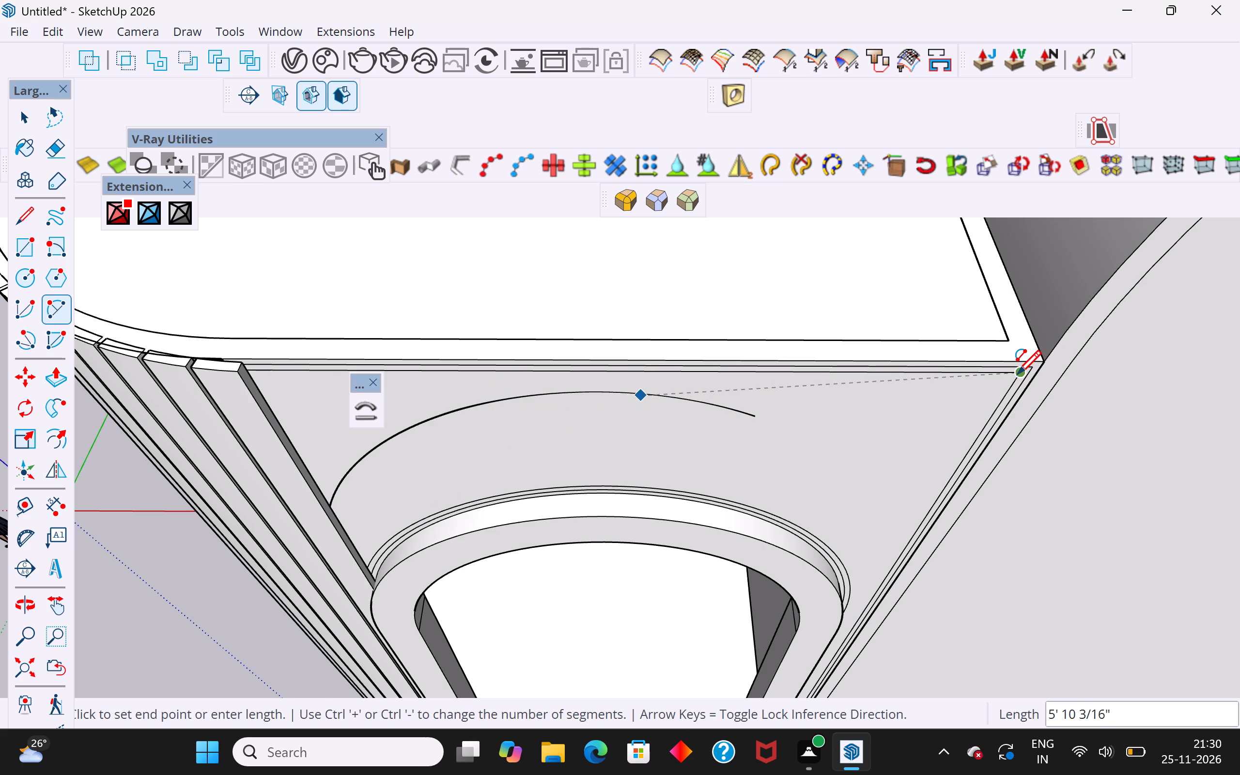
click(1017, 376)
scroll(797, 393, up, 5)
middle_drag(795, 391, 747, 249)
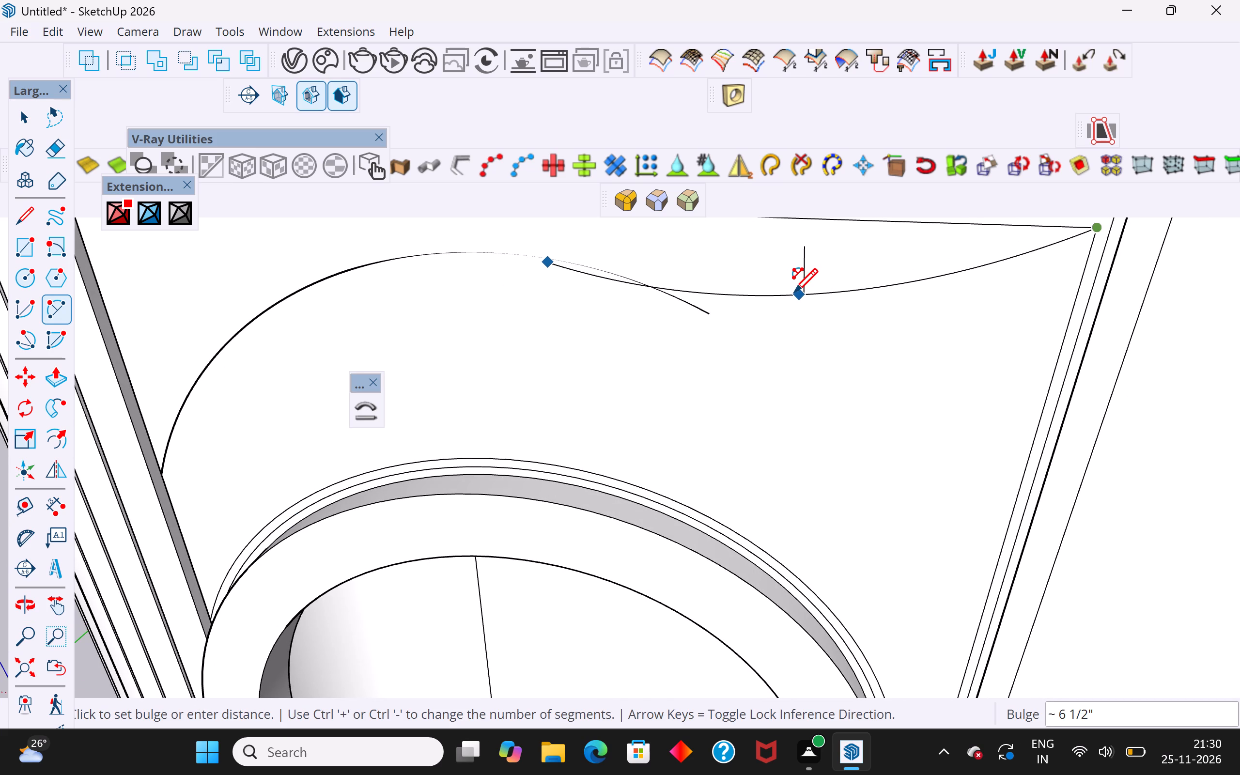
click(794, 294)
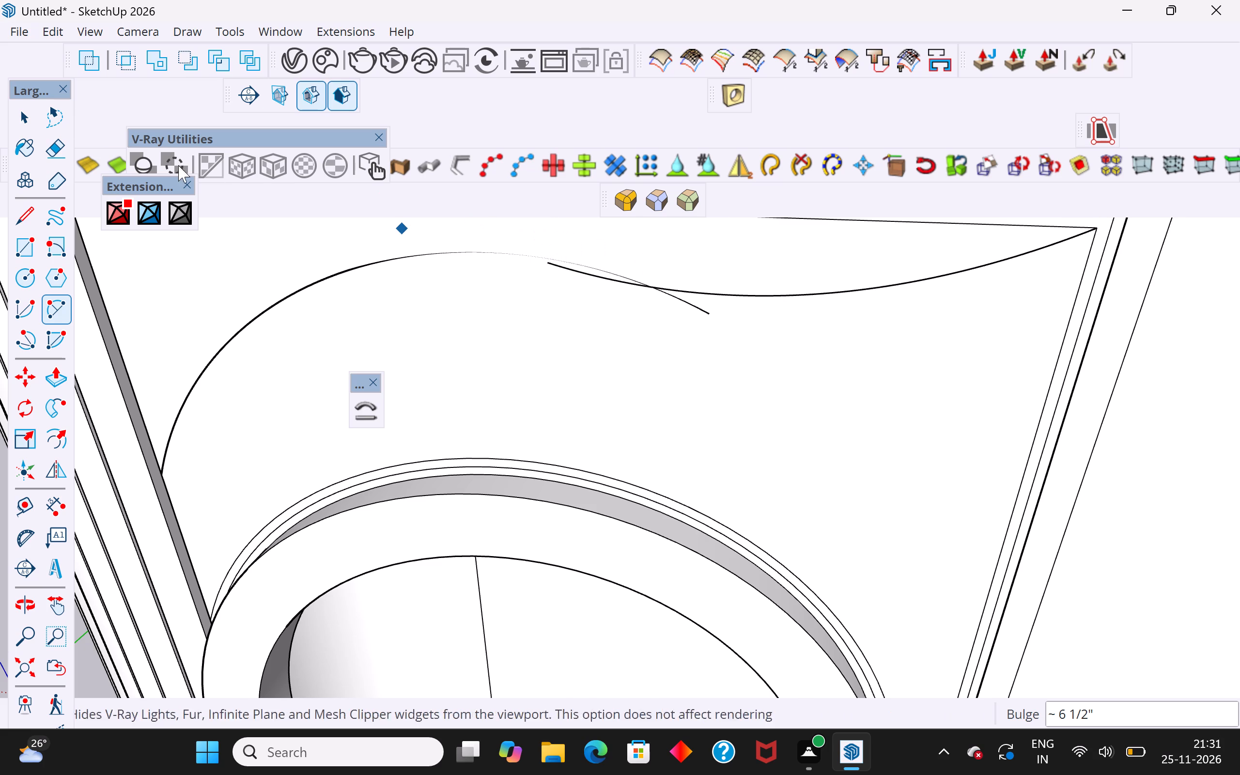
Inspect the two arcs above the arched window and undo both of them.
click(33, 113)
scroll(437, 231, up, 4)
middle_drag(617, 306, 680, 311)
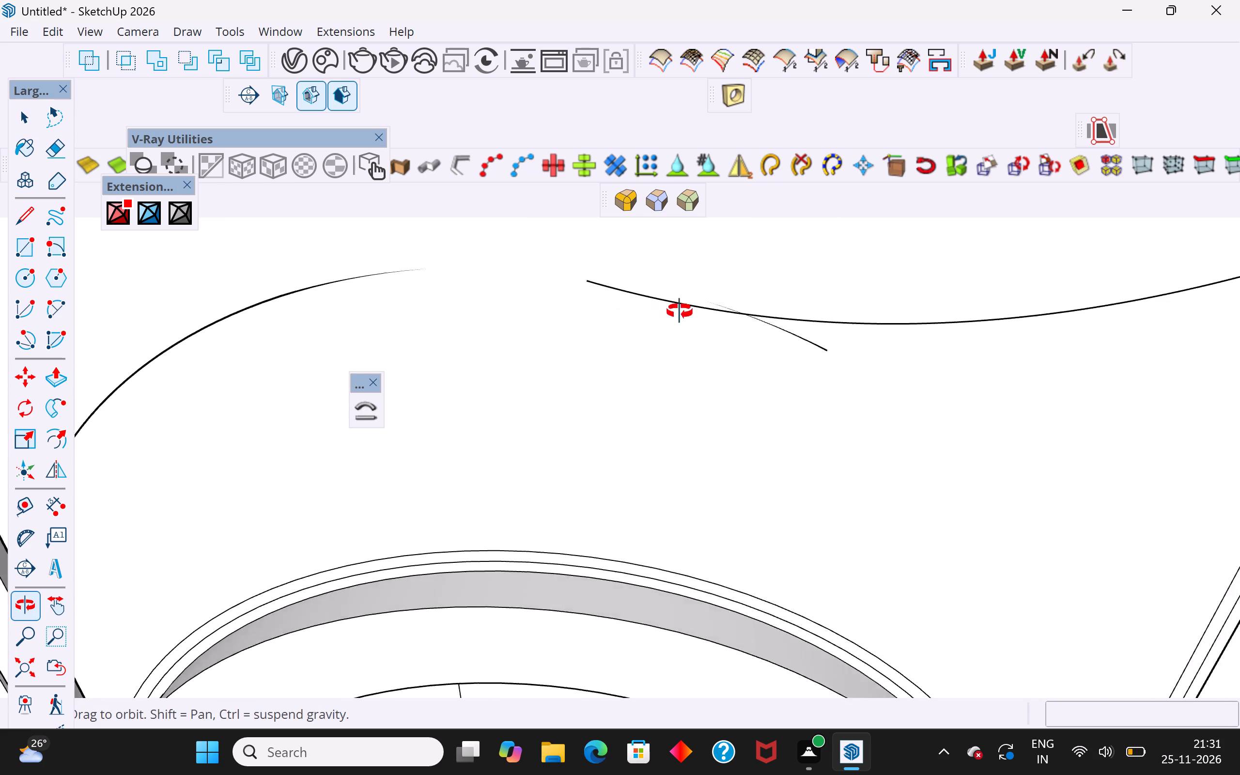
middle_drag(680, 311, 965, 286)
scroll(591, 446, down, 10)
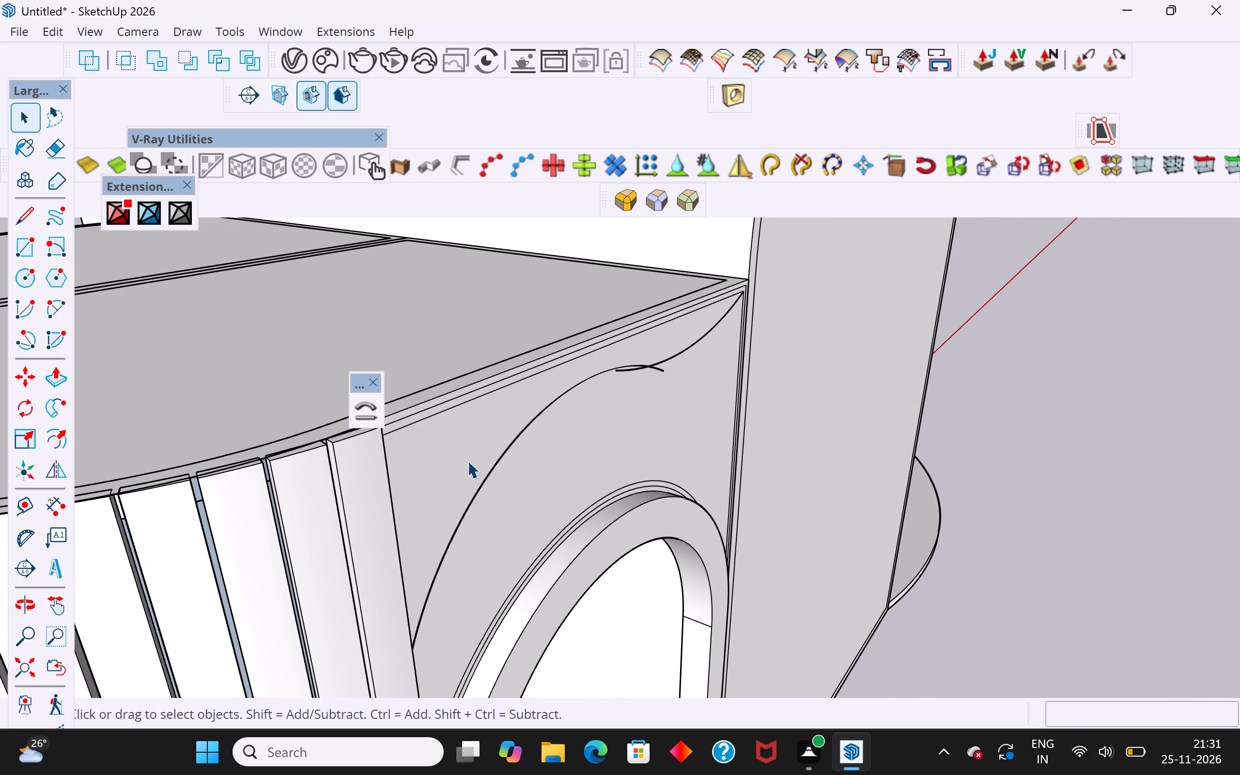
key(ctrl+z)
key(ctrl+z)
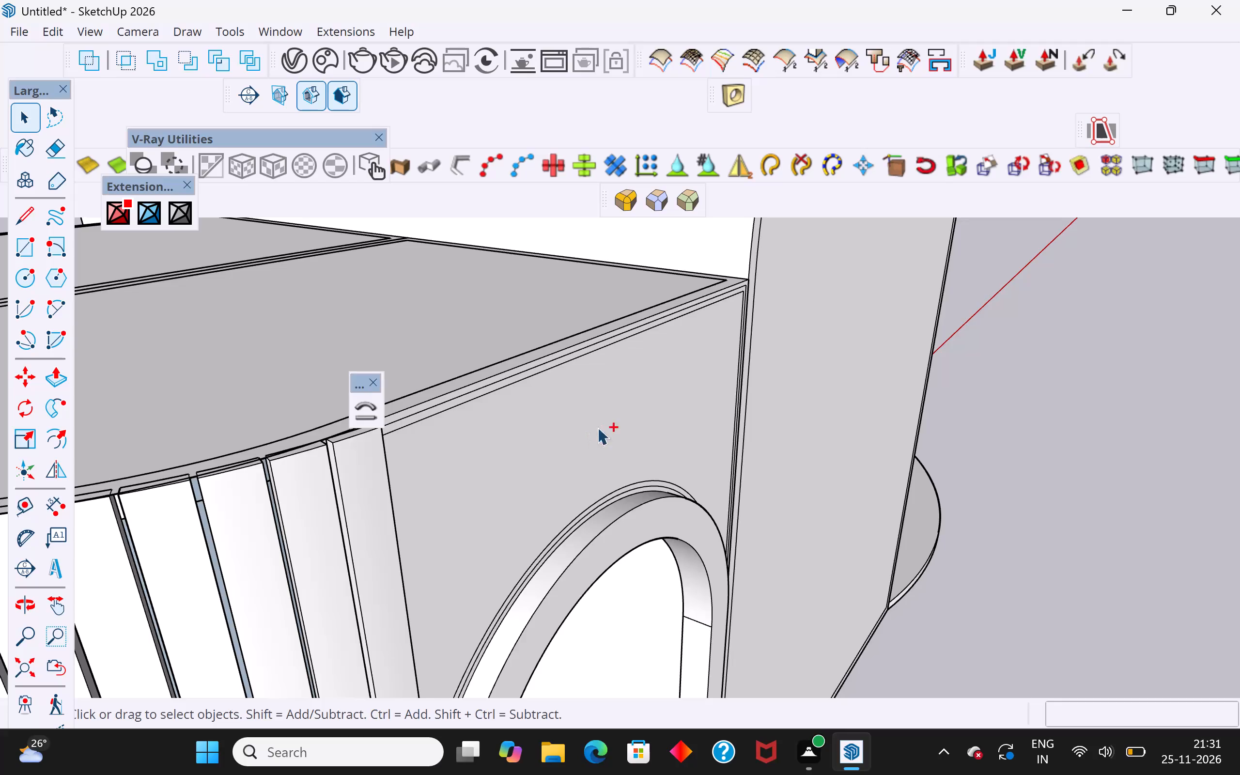
Select the wall face above the arched window together with its bounding edges.
double_click(624, 410)
middle_drag(660, 410, 433, 367)
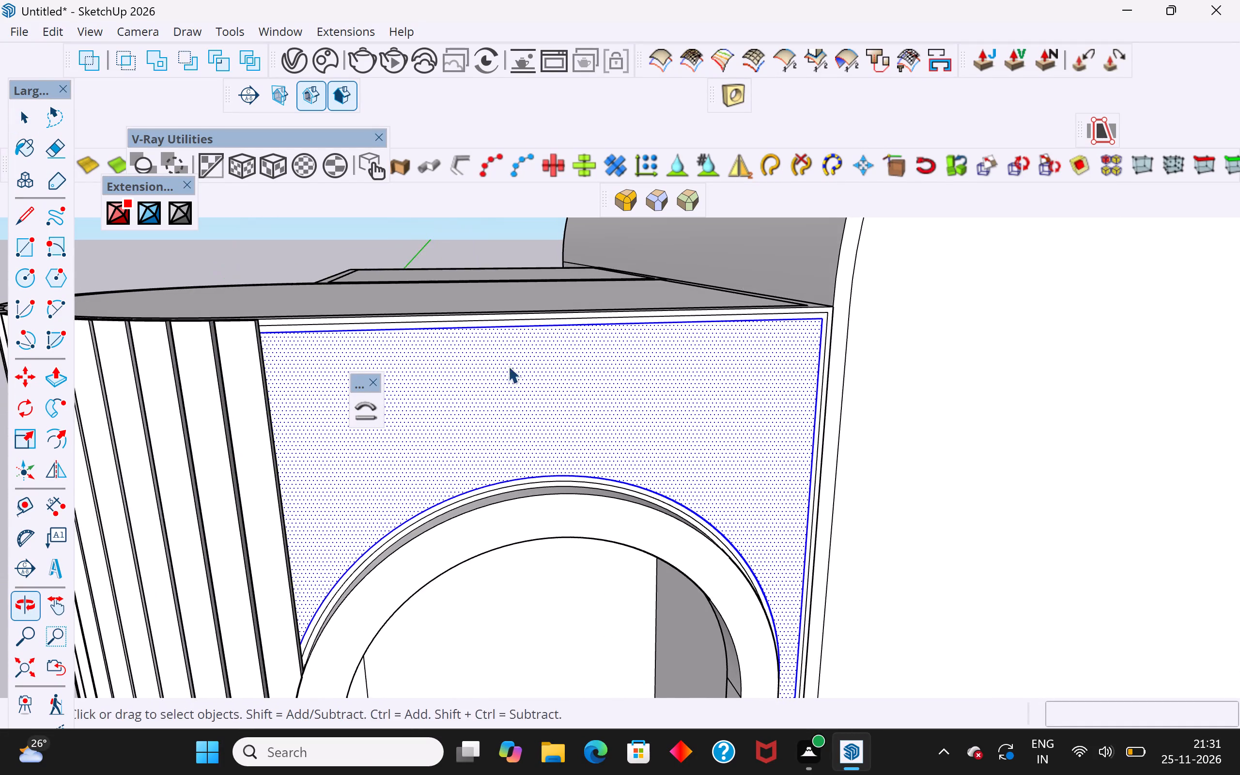
scroll(529, 361, up, 1)
middle_drag(528, 361, 427, 359)
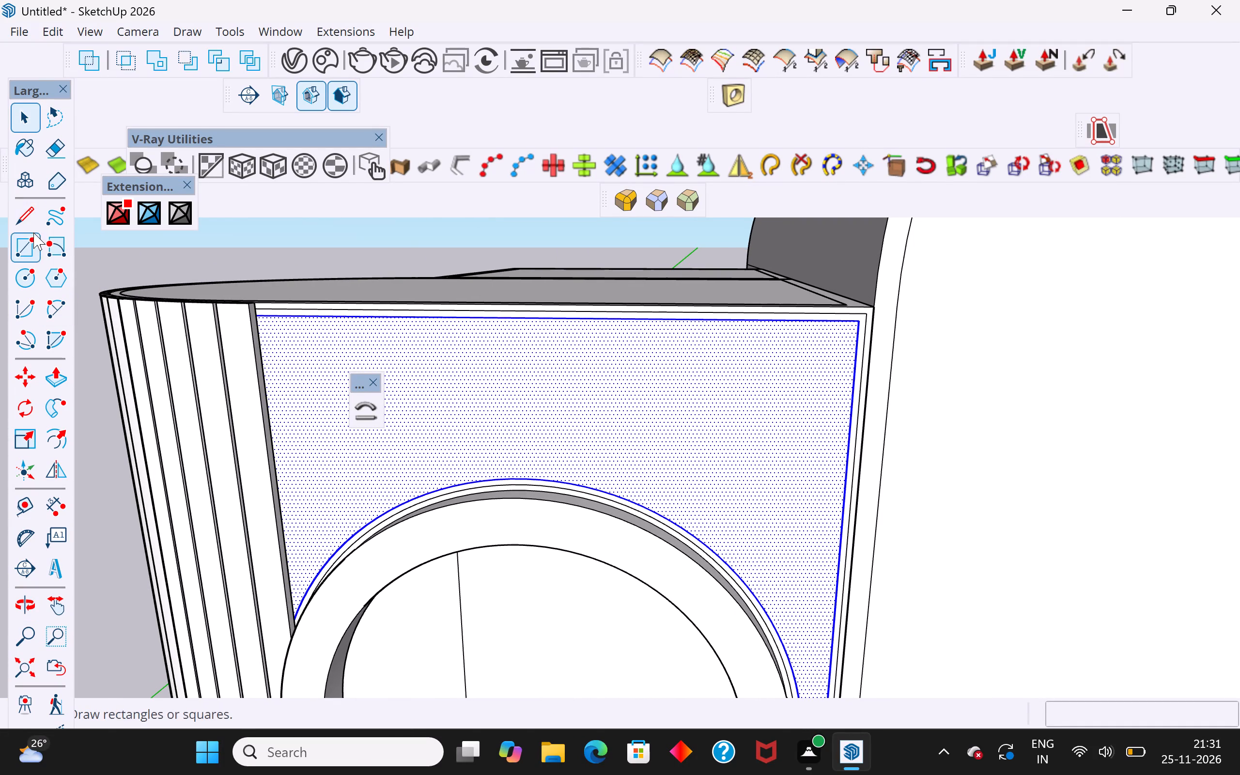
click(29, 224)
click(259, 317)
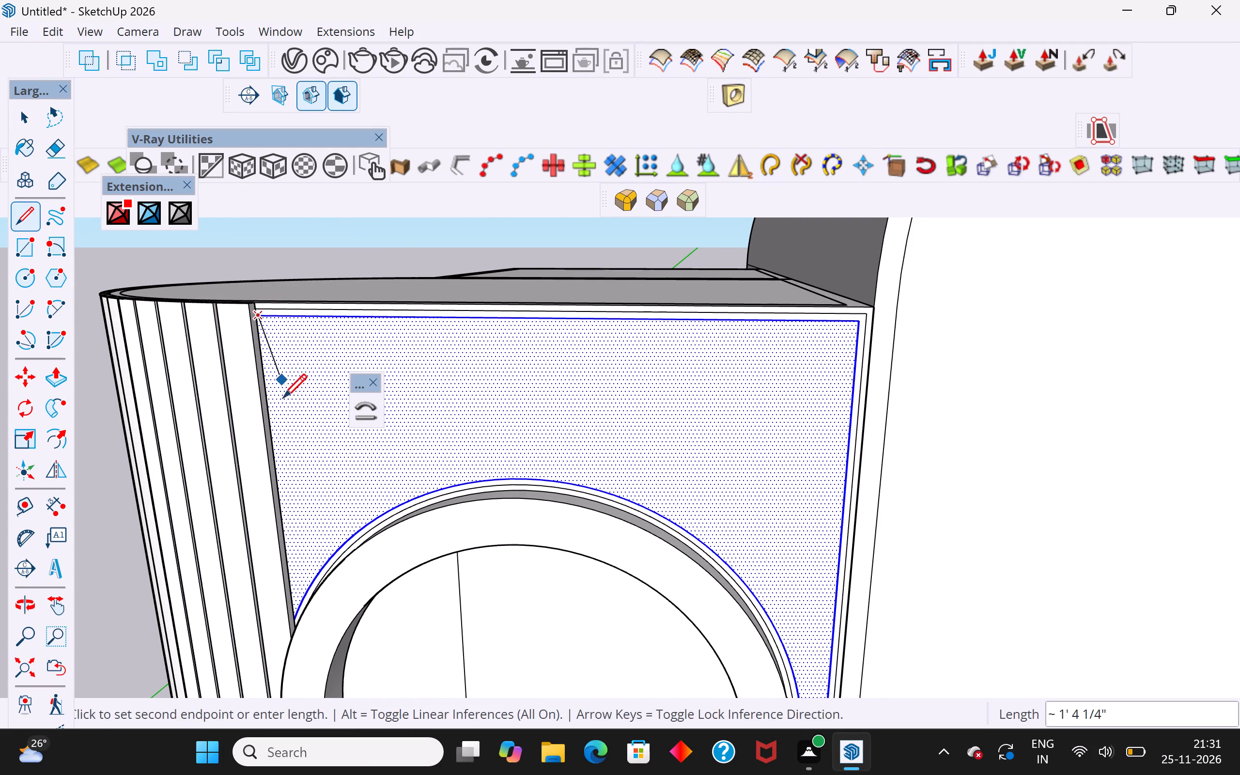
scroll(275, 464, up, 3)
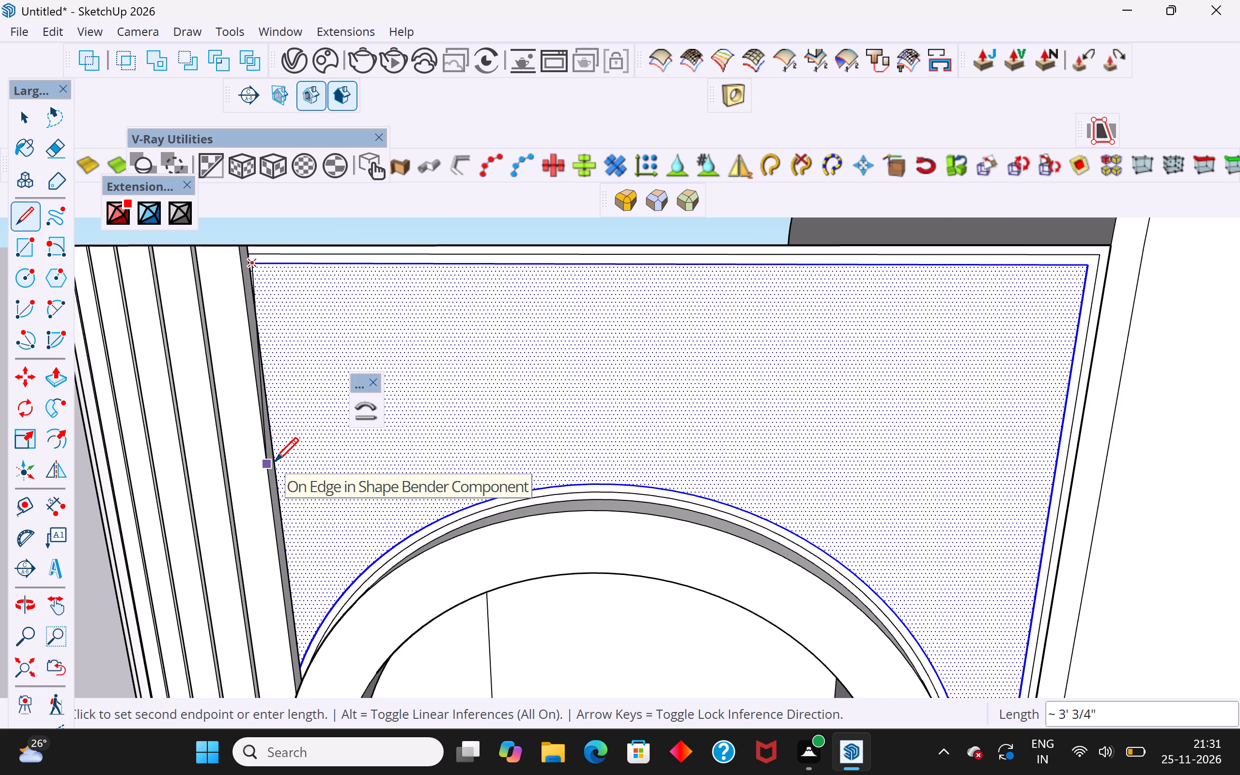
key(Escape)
Draw a line about 5' 1" long from the inner top border line down the wall face alongside the last cladding strip.
scroll(248, 273, up, 9)
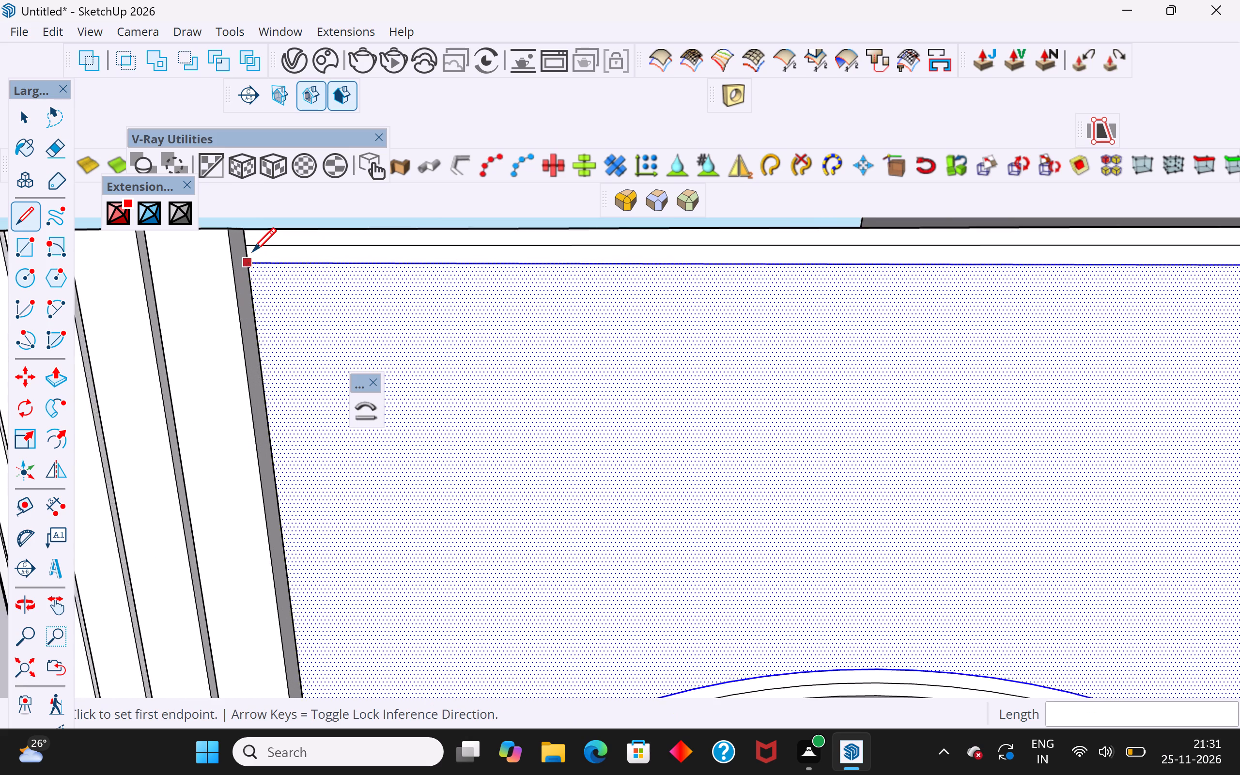
scroll(252, 254, up, 3)
scroll(252, 254, down, 3)
scroll(254, 255, up, 8)
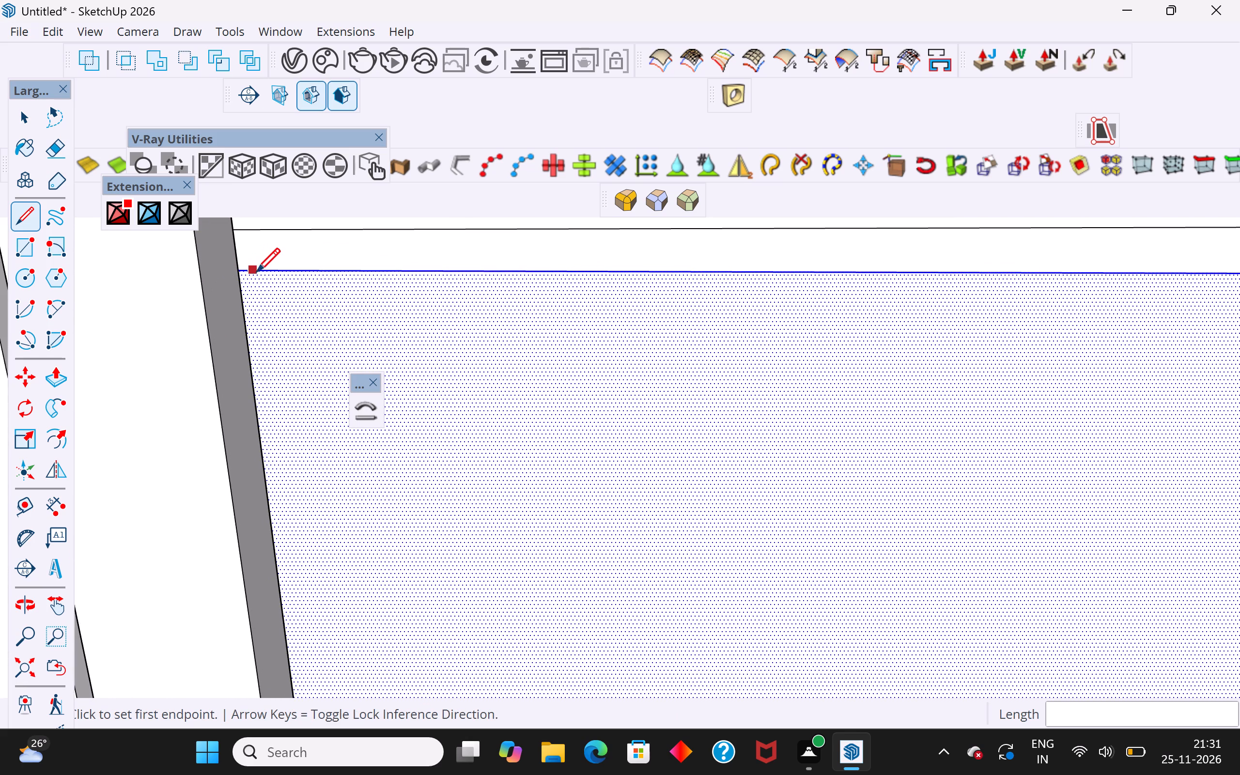
click(247, 269)
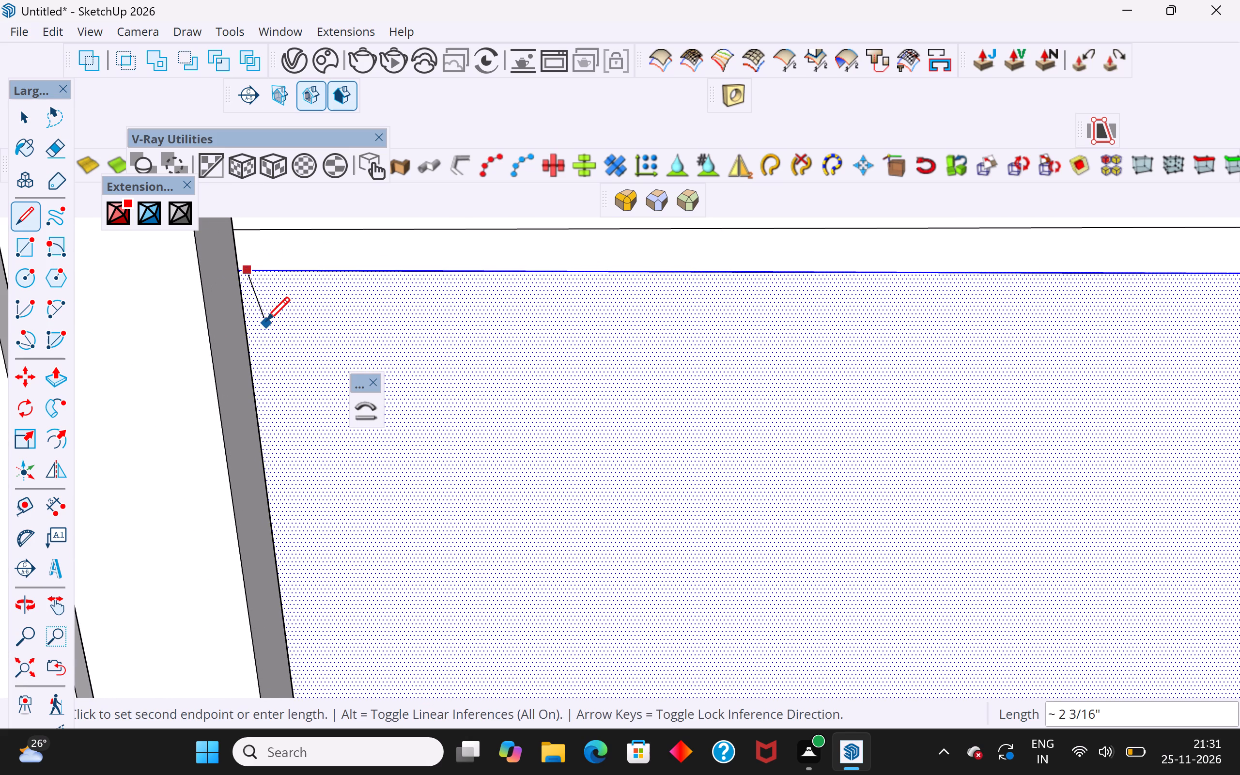
scroll(266, 323, down, 20)
scroll(266, 323, down, 3)
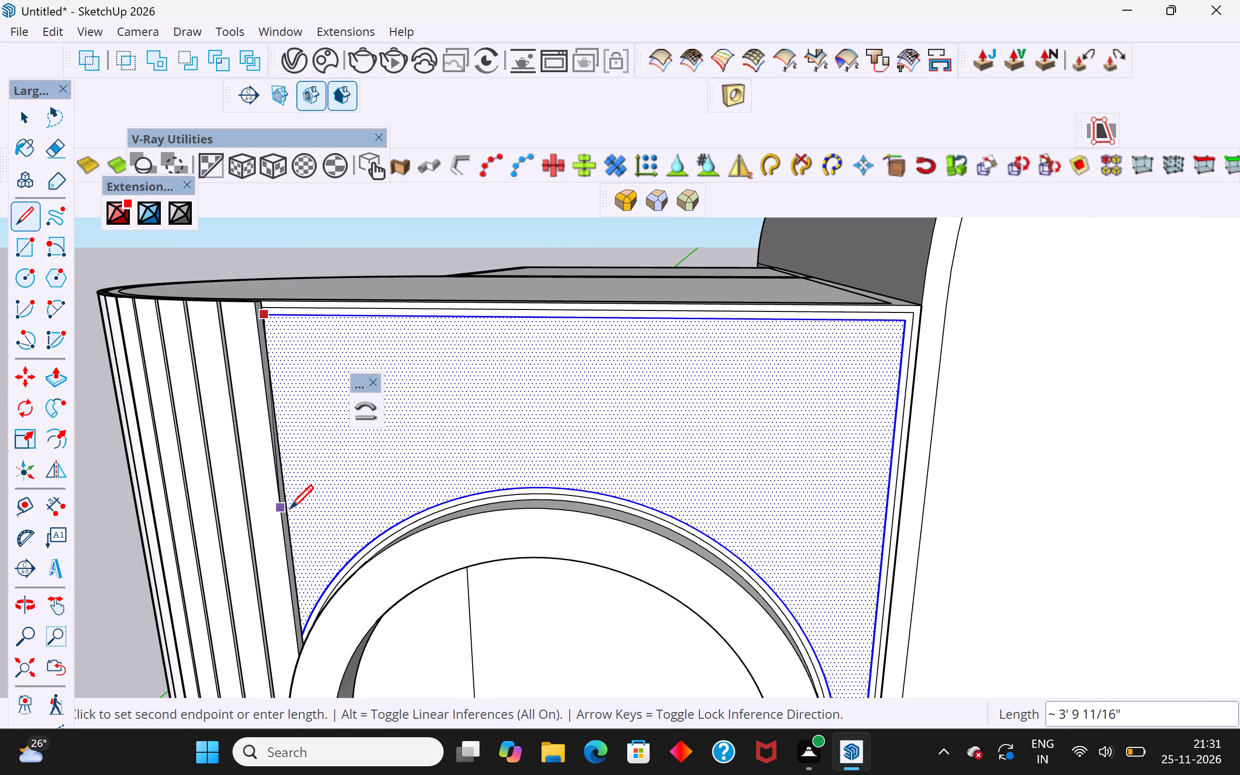
scroll(312, 549, up, 12)
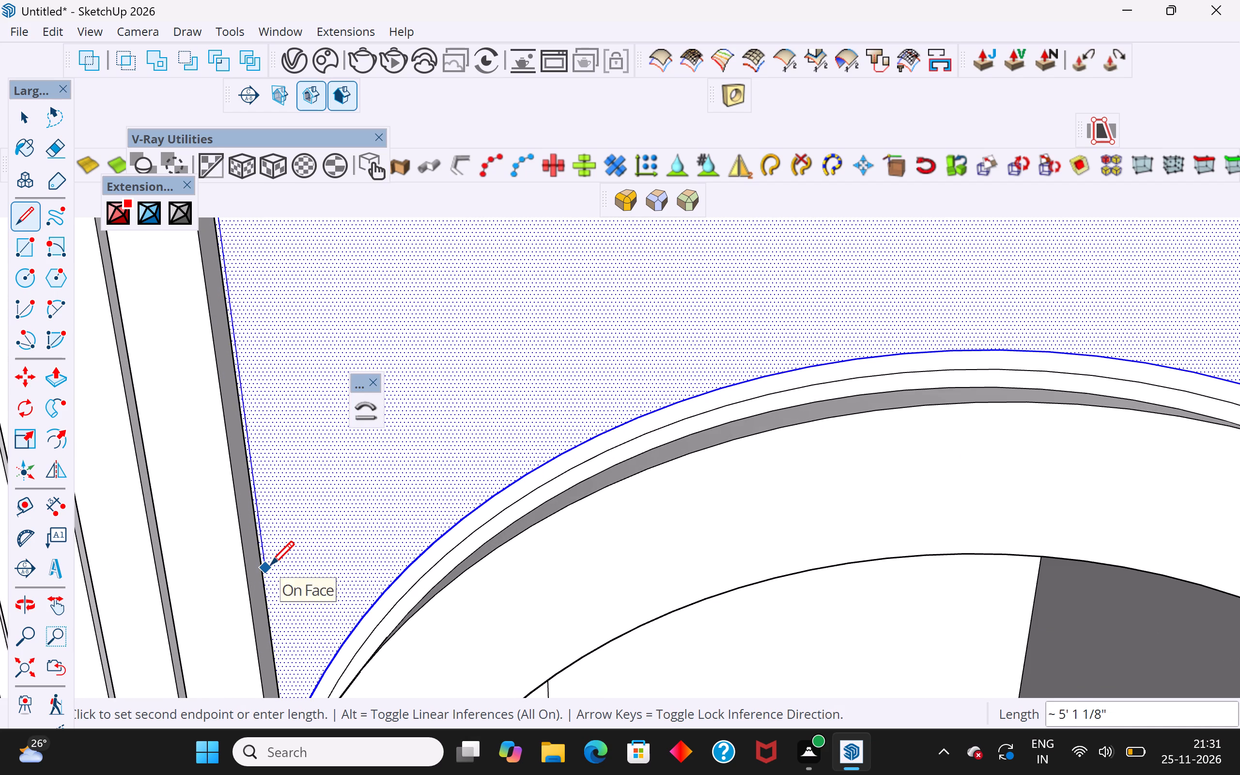
click(270, 567)
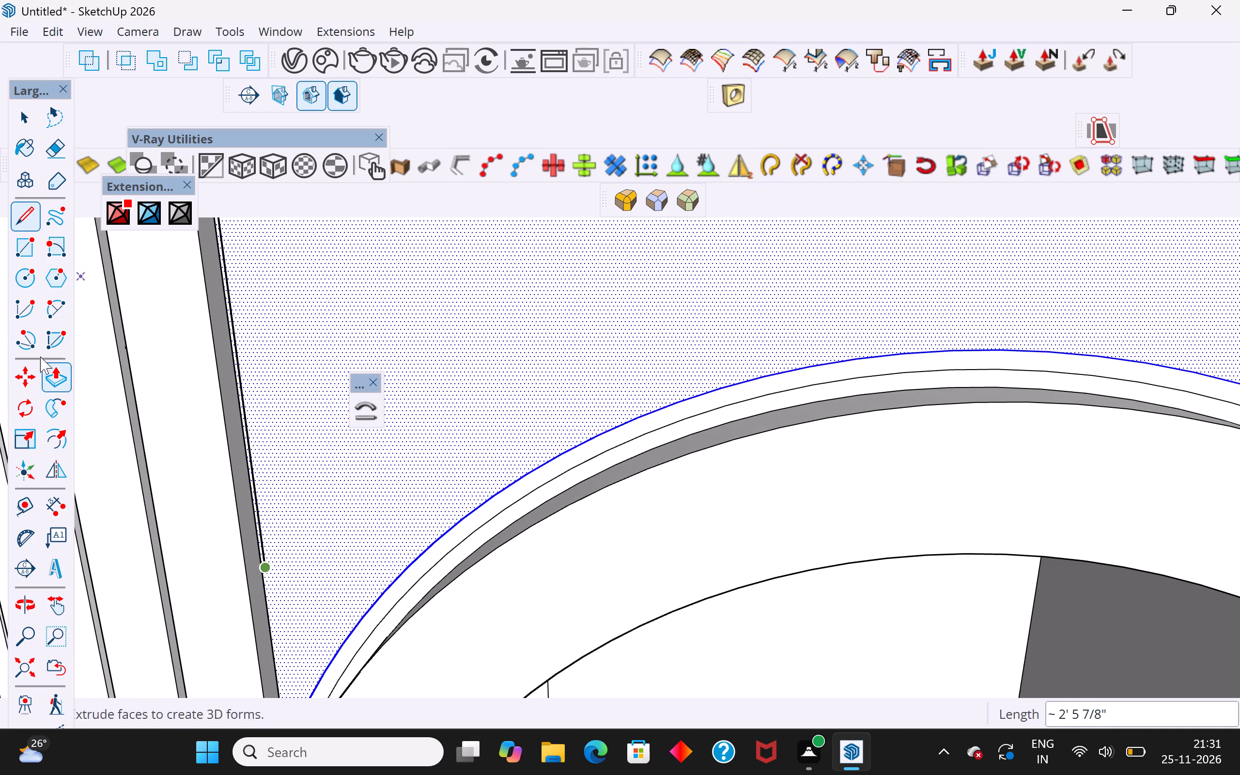
Draw a 2 Point Arc from the new line's lower end to just above the arch's crown, with a bulge of about 1' 5".
click(53, 308)
click(270, 568)
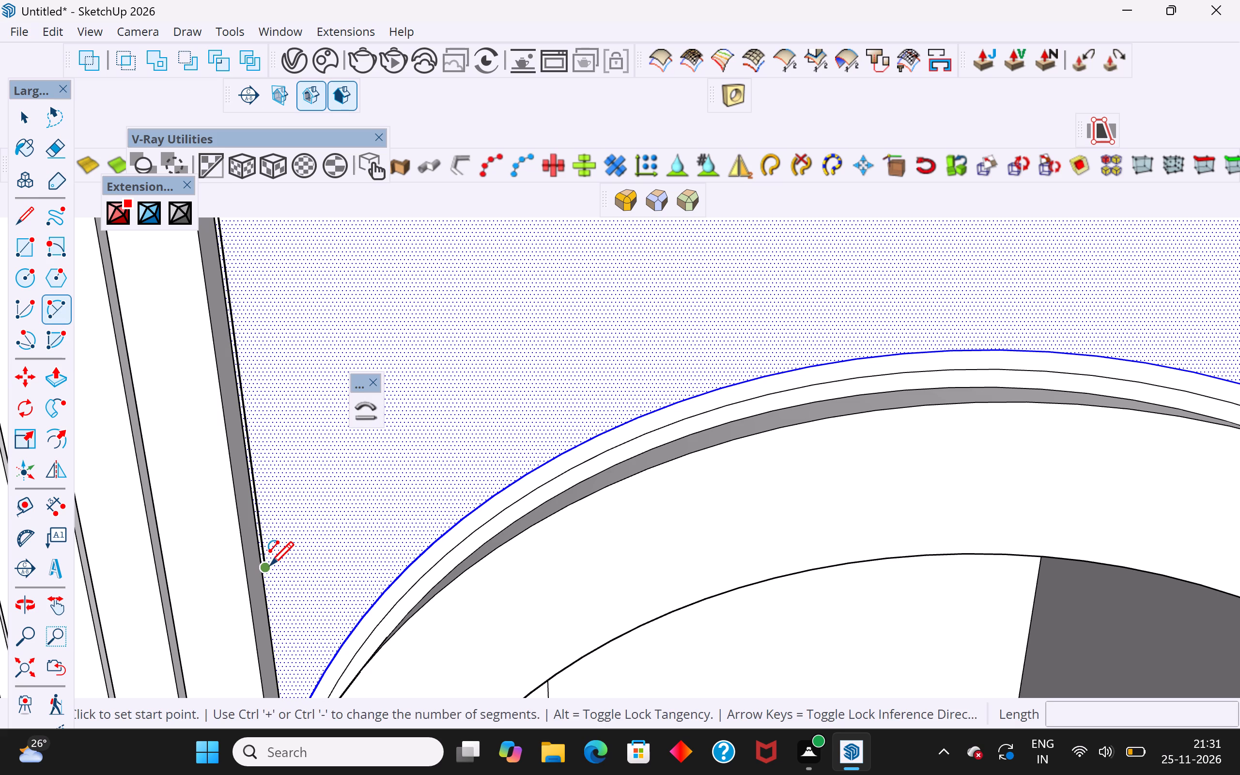
scroll(270, 568, down, 16)
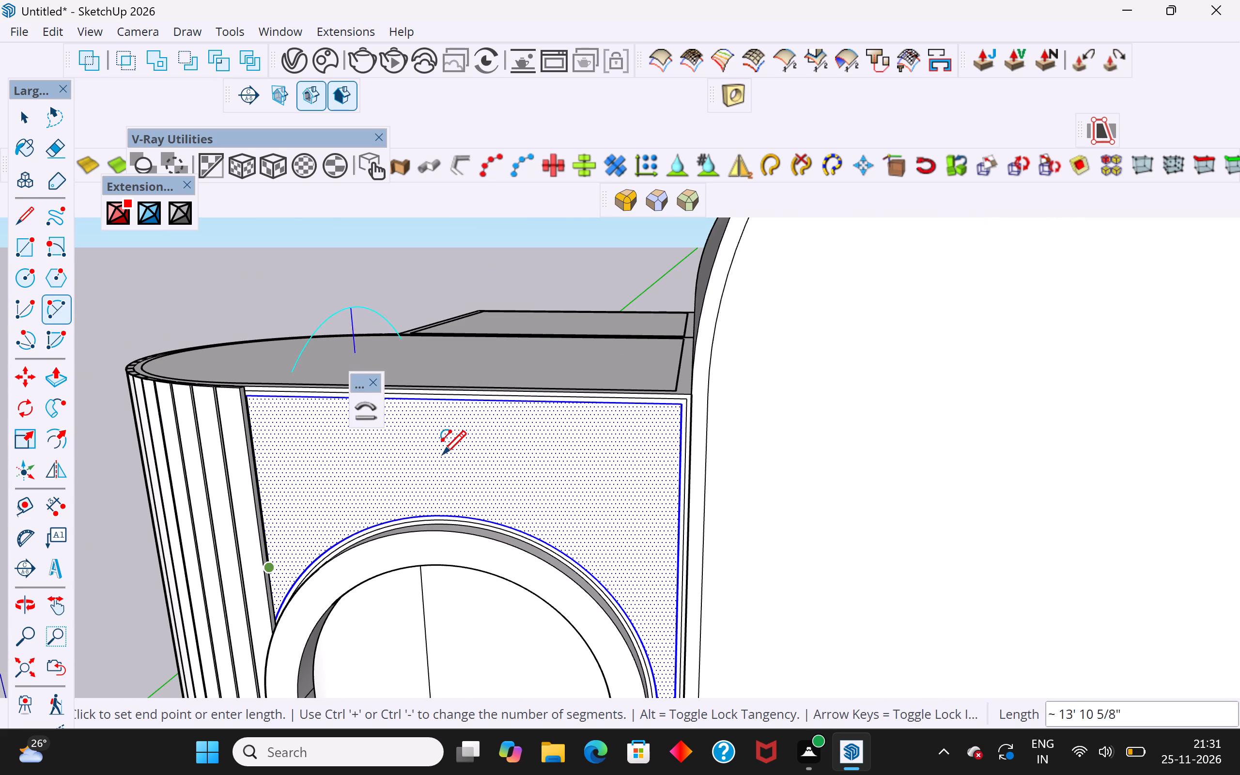
click(458, 474)
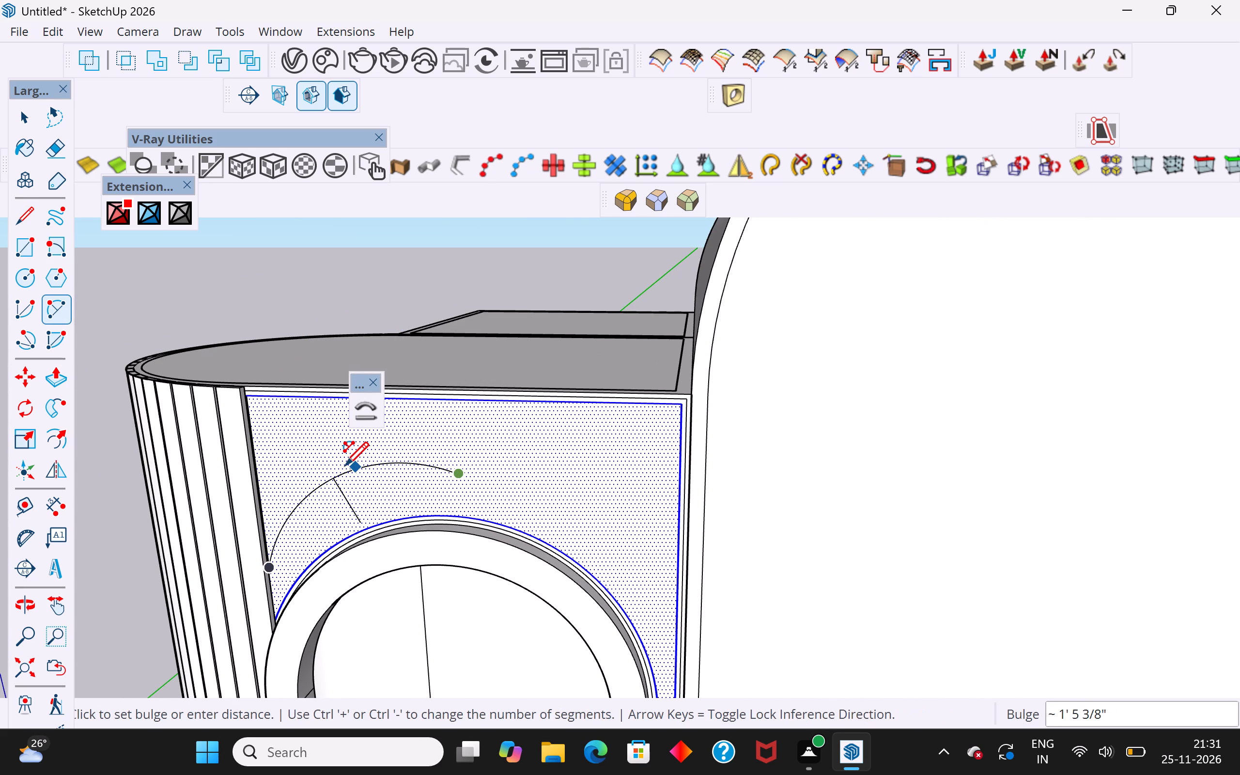
click(345, 468)
Draw a second 2 Point Arc from near the first arc's crown to the wall panel's upper inner corner, with a bulge of about 7 1/4".
click(417, 466)
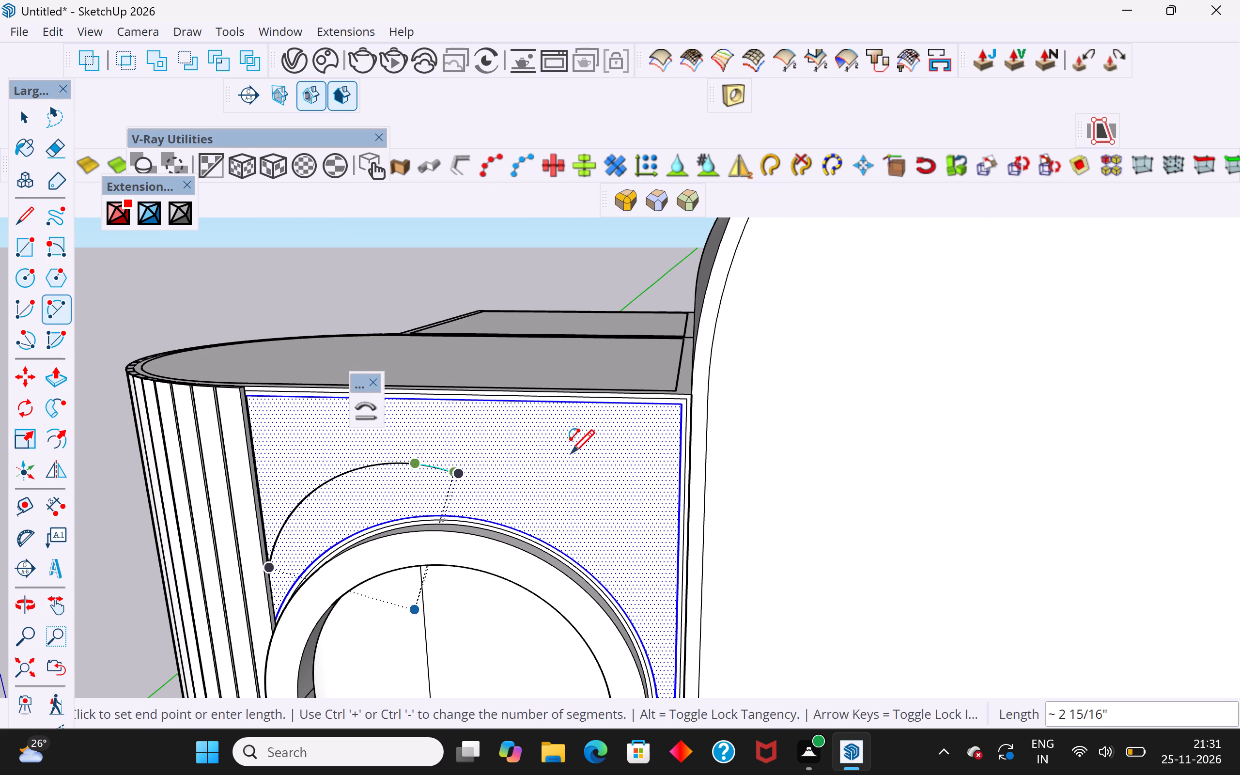
click(682, 411)
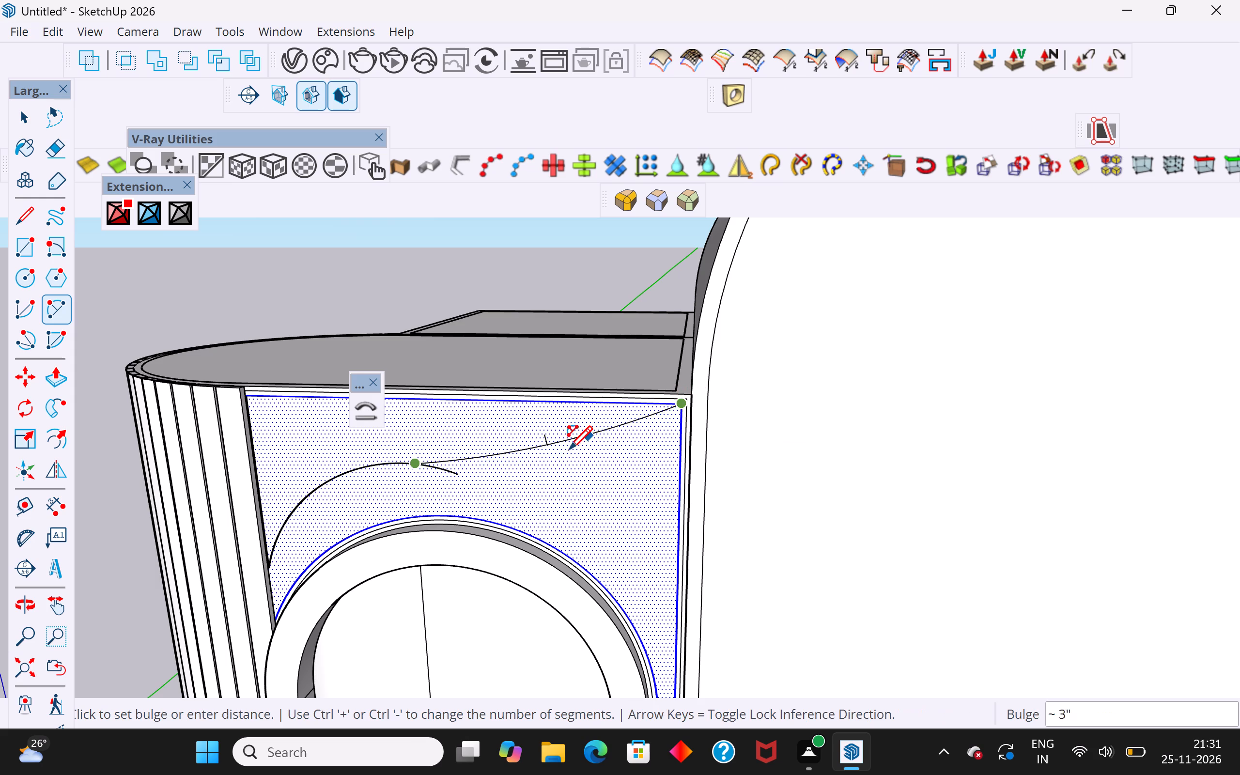
click(566, 454)
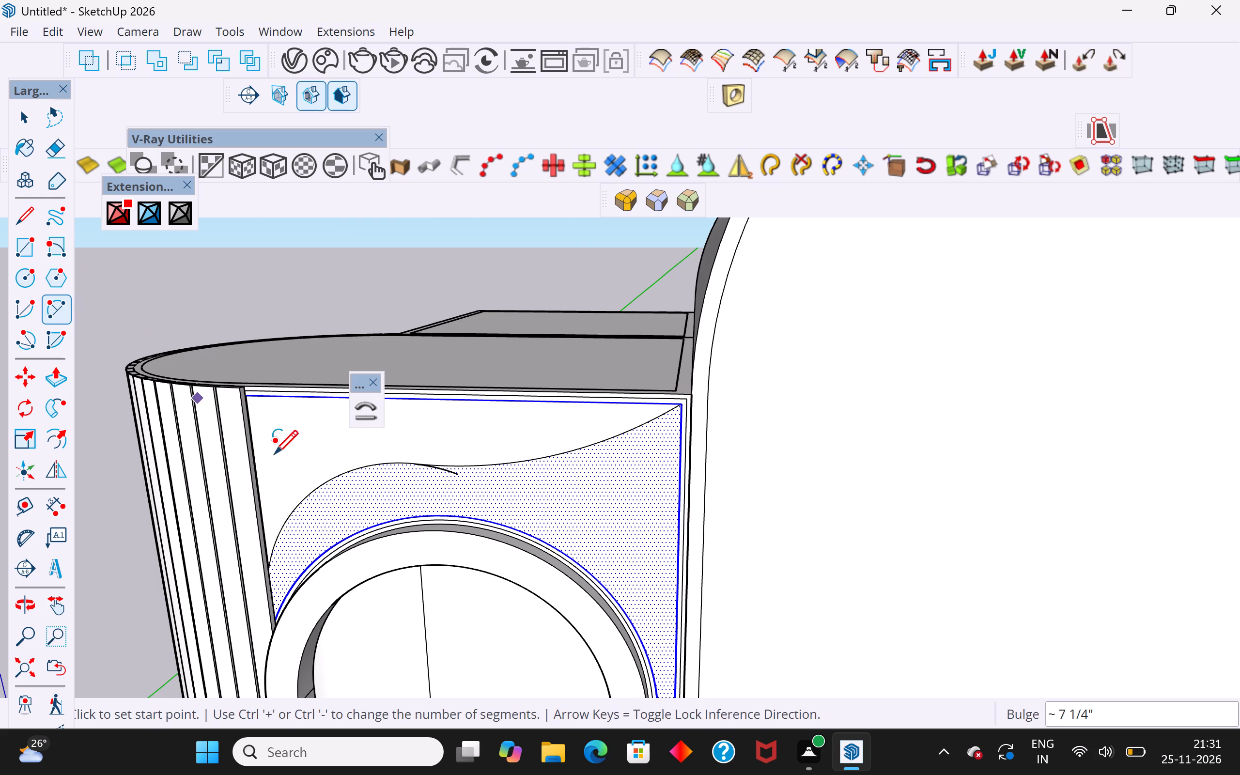
Delete the short leftover arc segment that overhangs the junction of the two arcs.
click(15, 109)
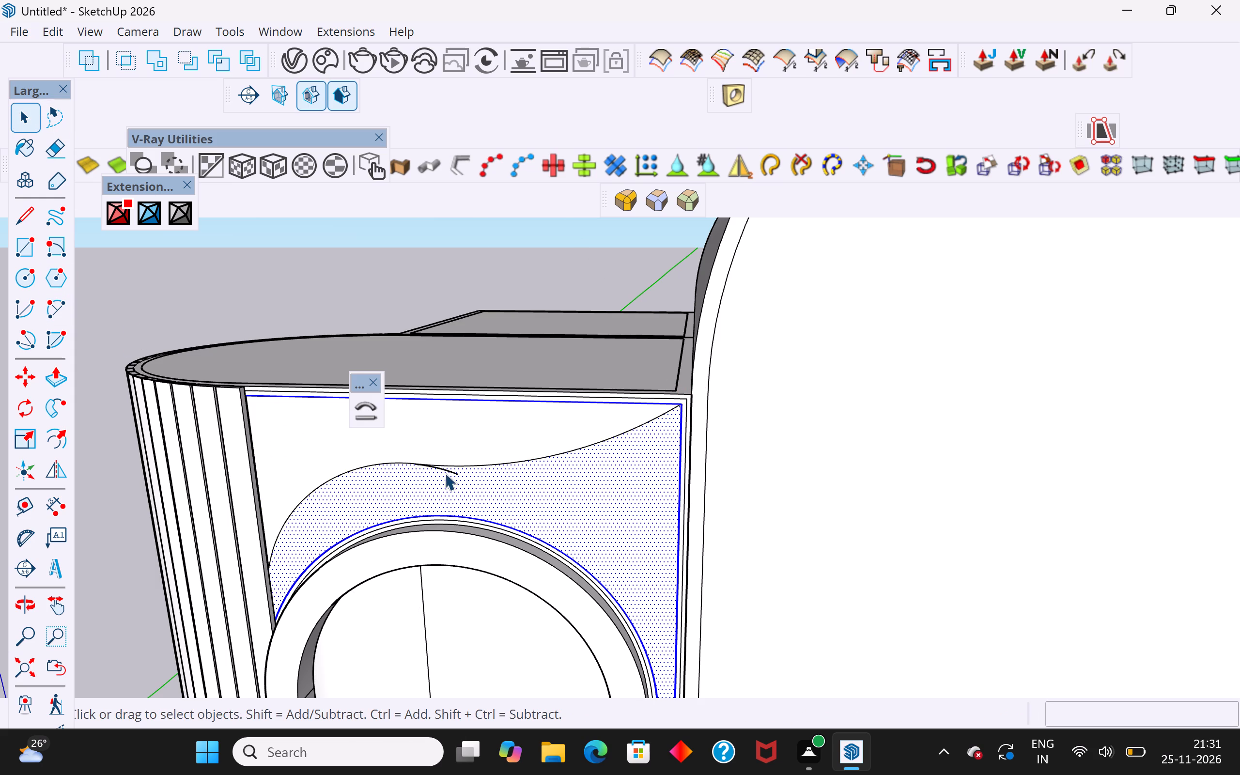
click(445, 471)
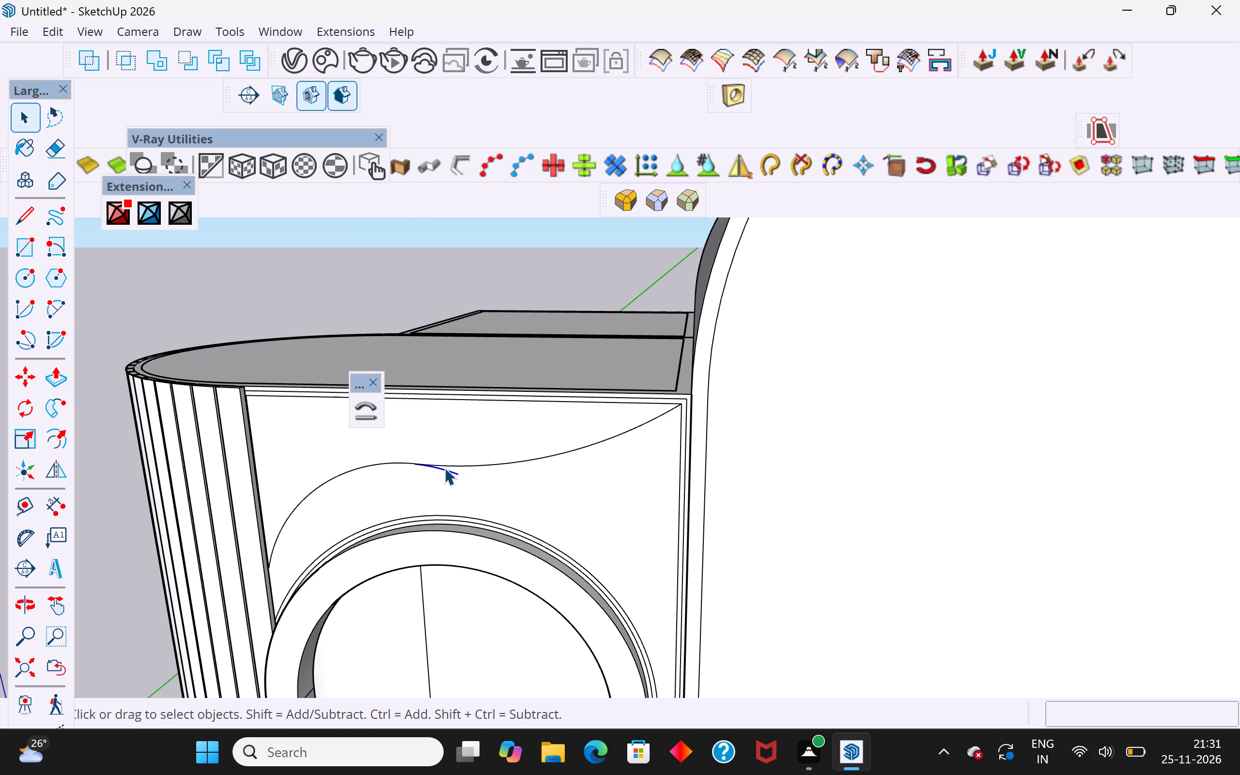
click(442, 469)
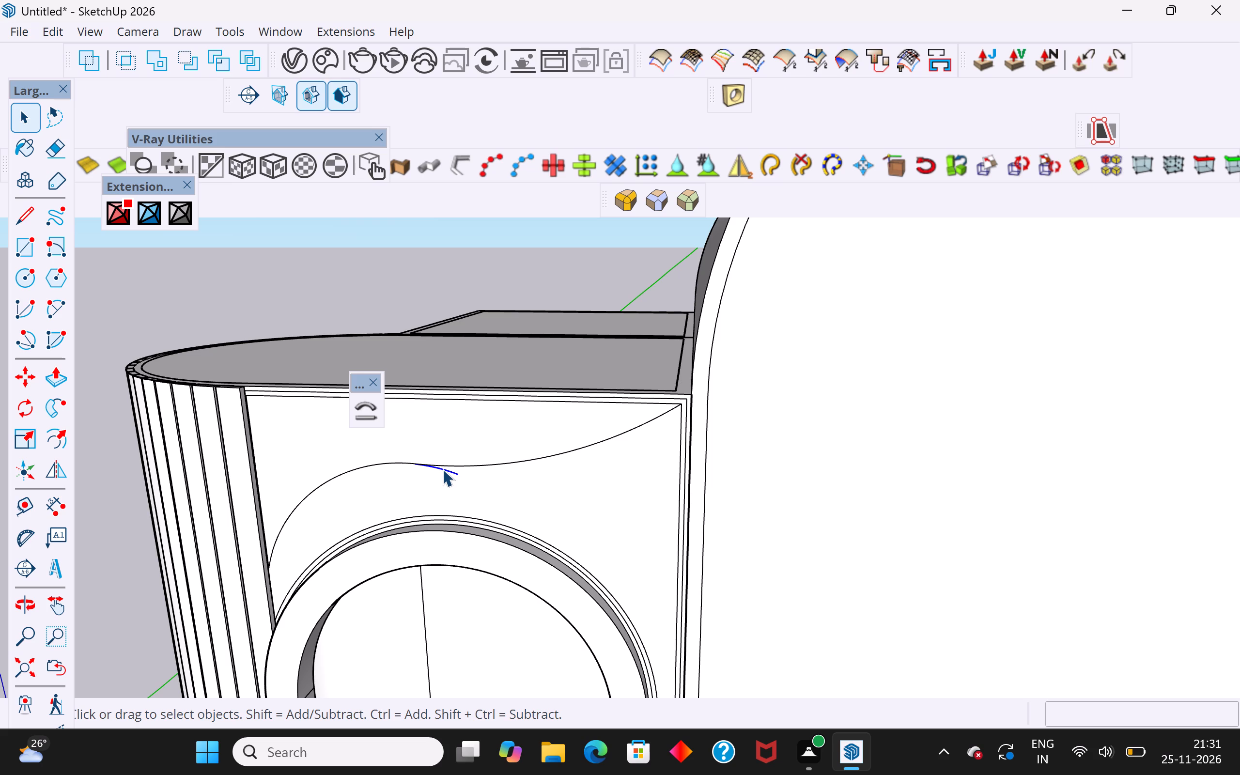
key(Delete)
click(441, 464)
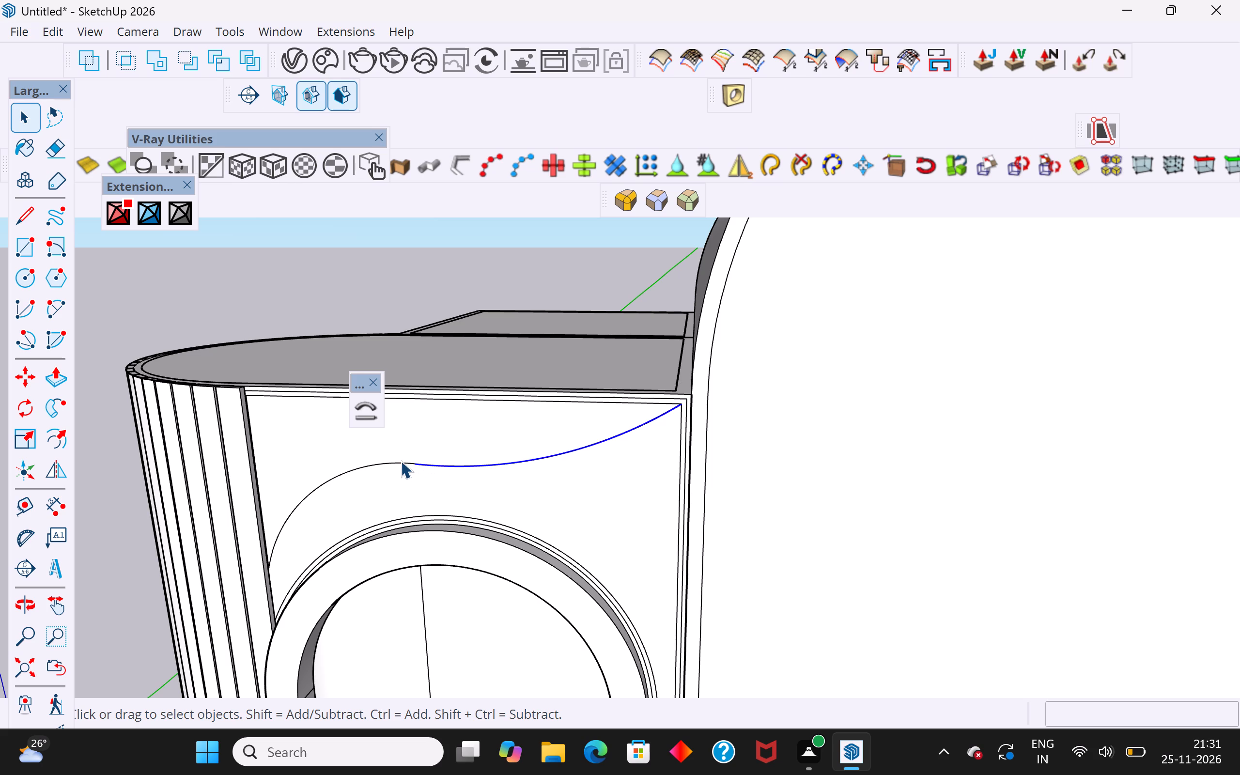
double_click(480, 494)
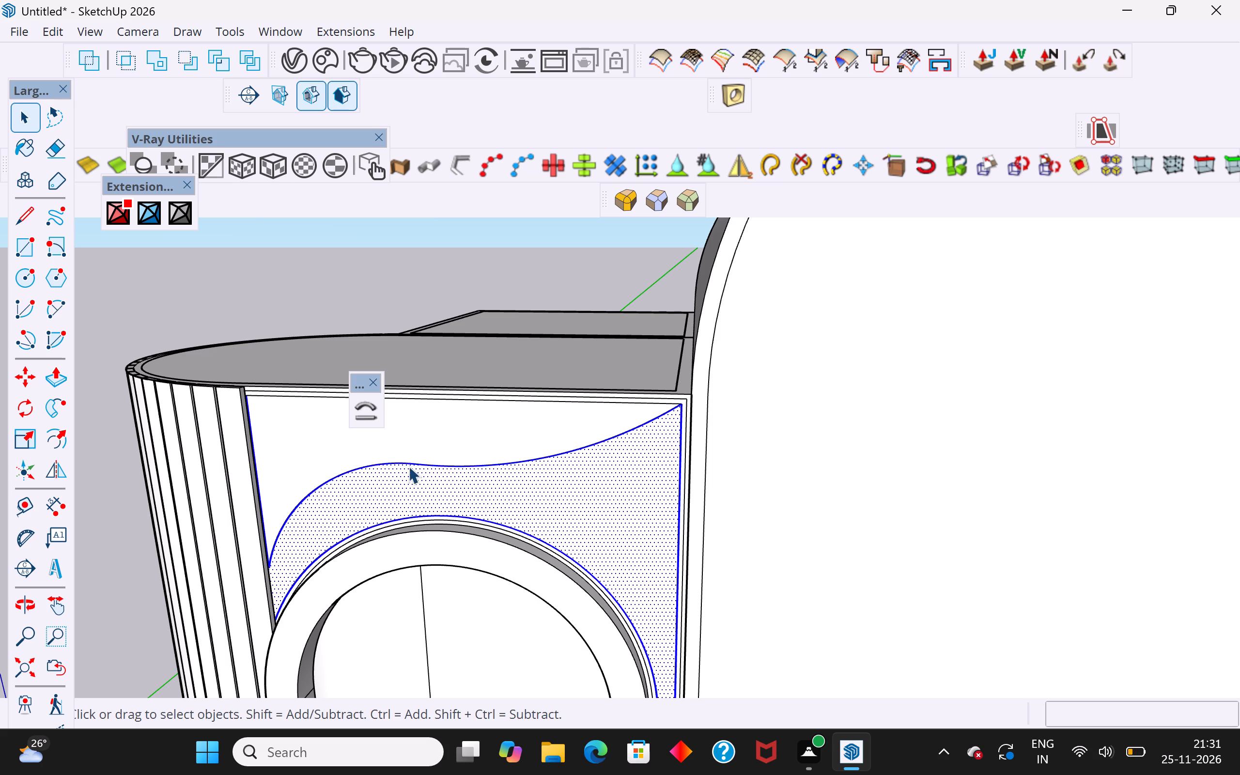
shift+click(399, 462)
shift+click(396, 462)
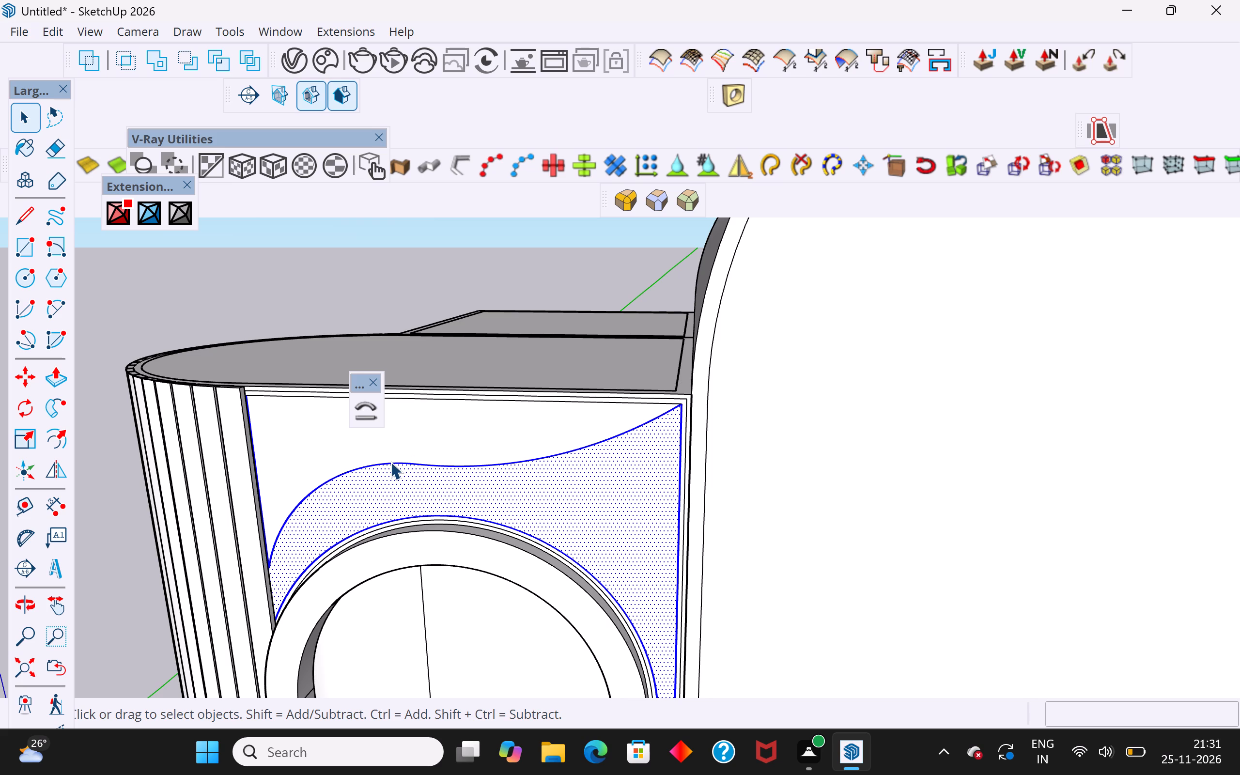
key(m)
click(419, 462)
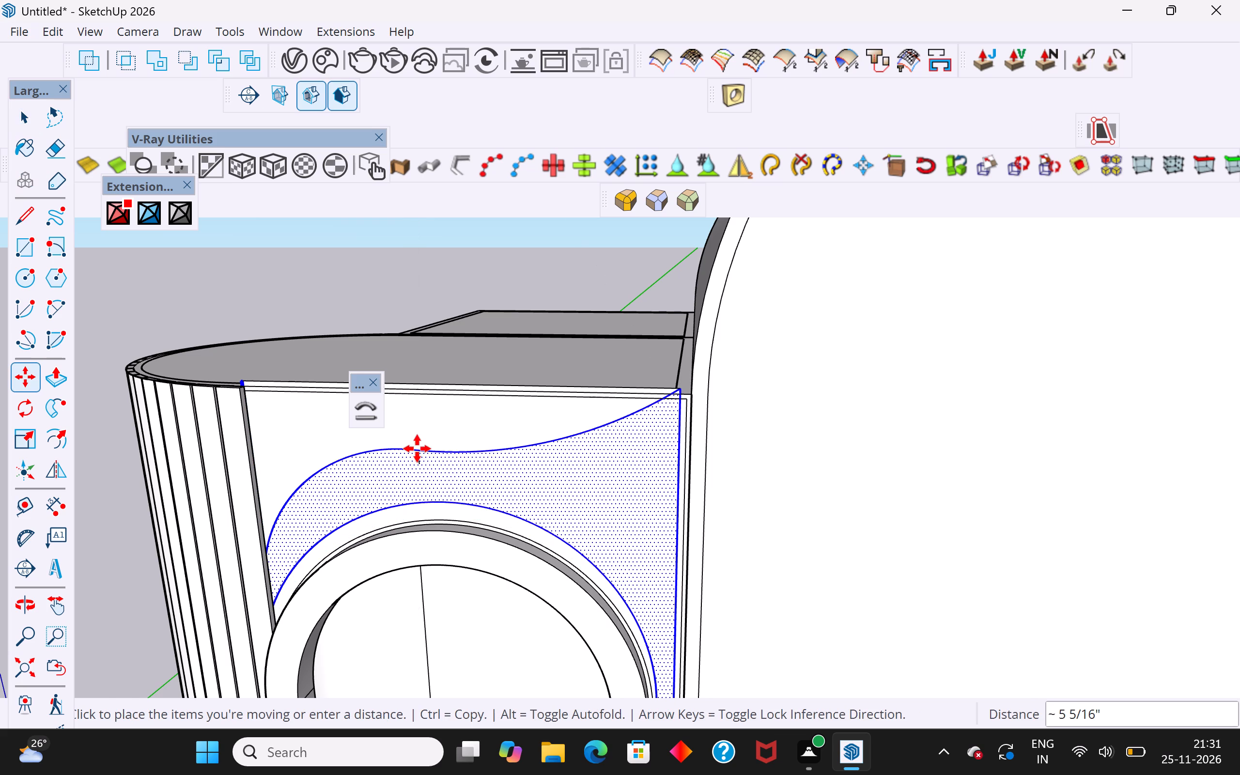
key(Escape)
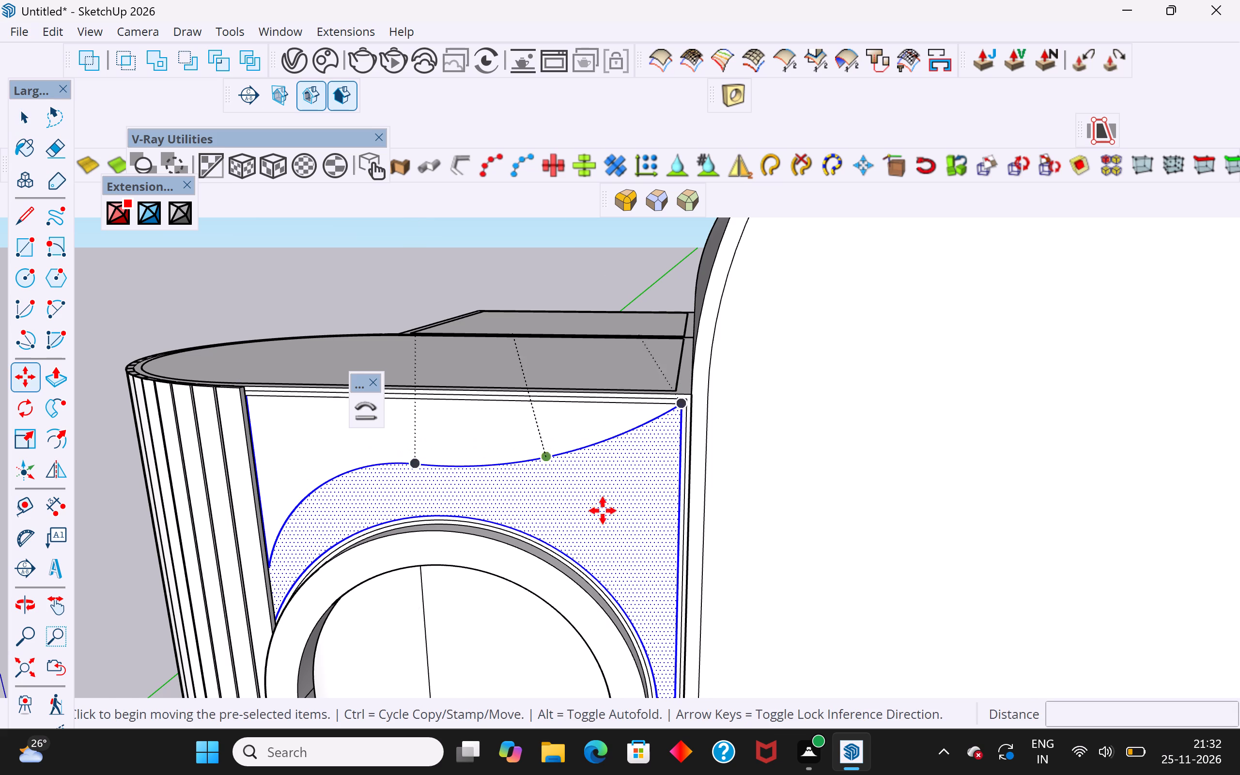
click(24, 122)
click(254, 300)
Examine how the S-curve above the arched window looks within the whole front of the building.
scroll(606, 434, down, 13)
middle_drag(642, 444, 643, 428)
scroll(625, 431, down, 4)
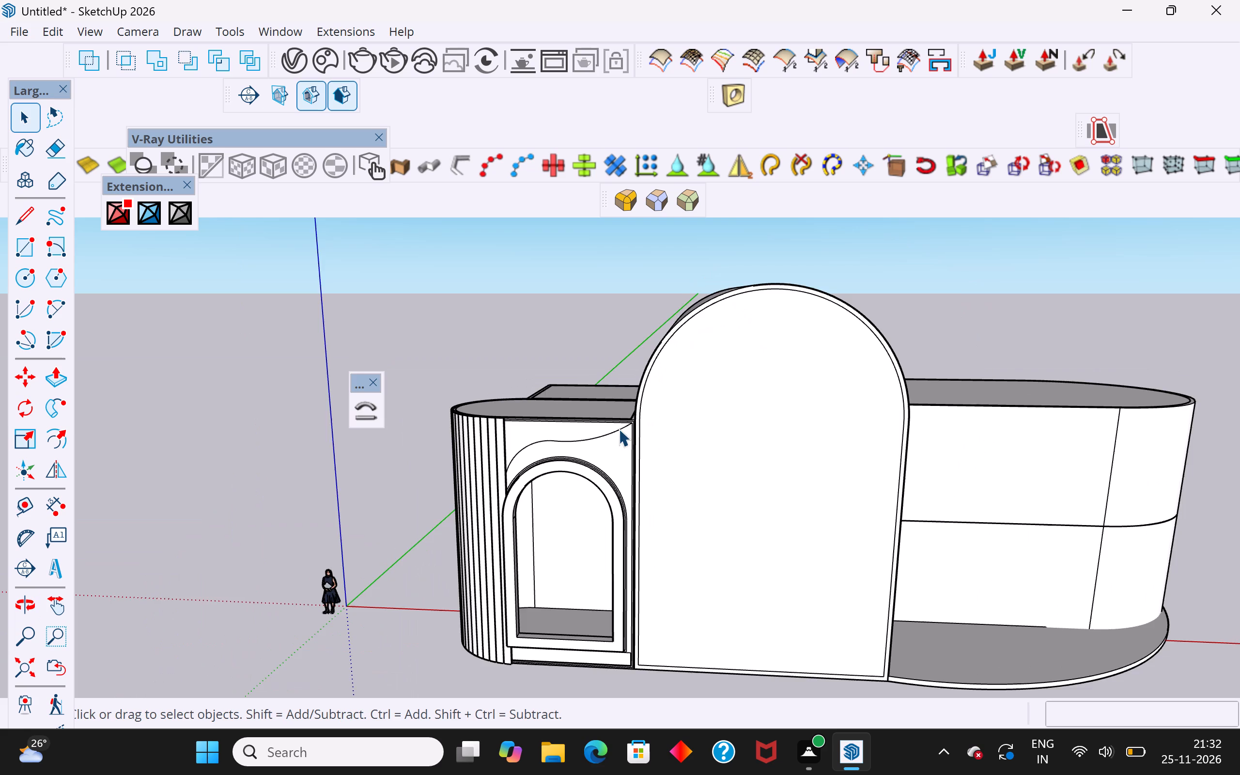
scroll(619, 429, down, 6)
middle_drag(718, 493, 744, 433)
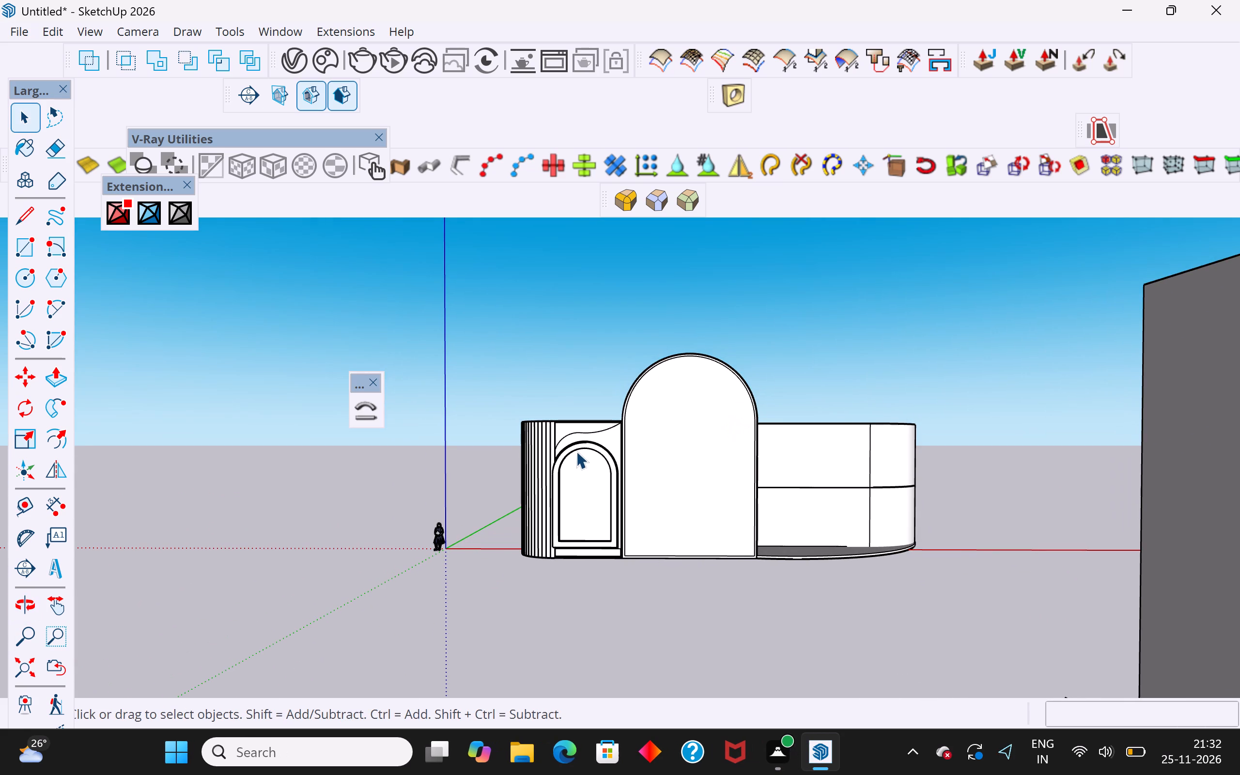
scroll(567, 420, up, 7)
middle_drag(602, 429, 597, 434)
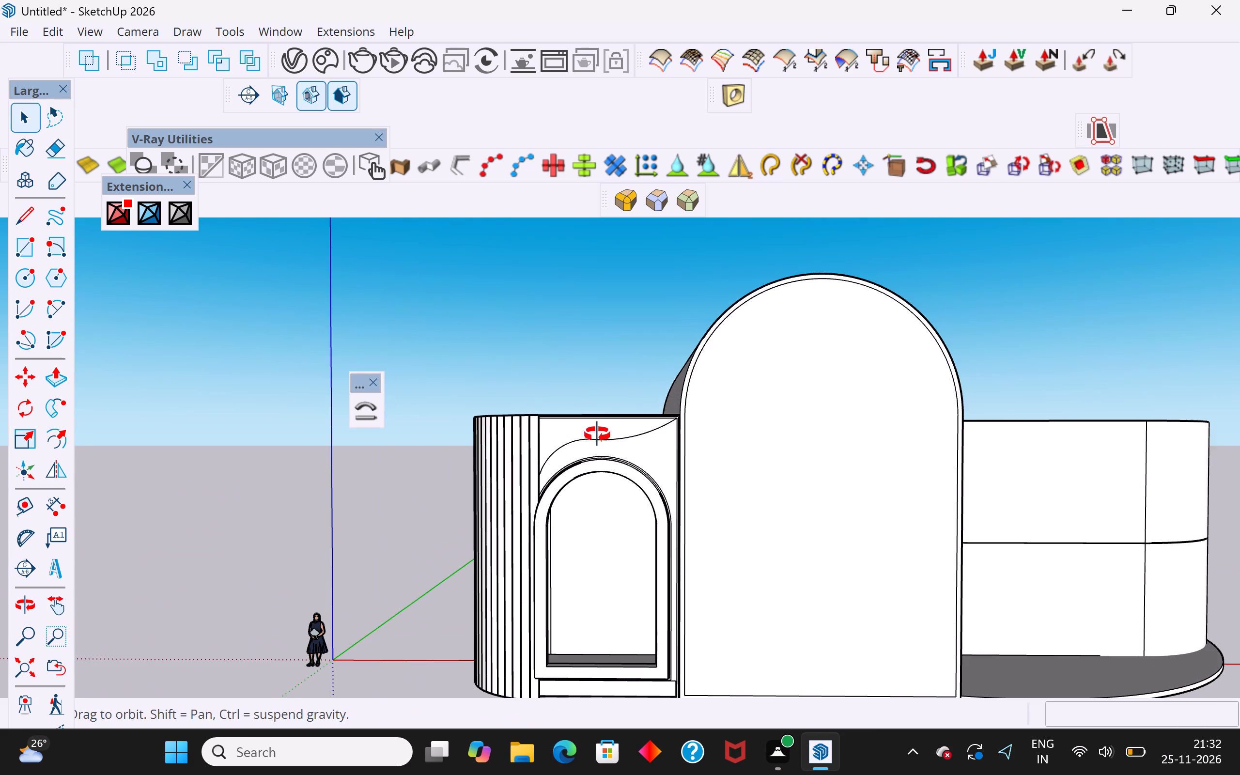
middle_drag(597, 434, 512, 485)
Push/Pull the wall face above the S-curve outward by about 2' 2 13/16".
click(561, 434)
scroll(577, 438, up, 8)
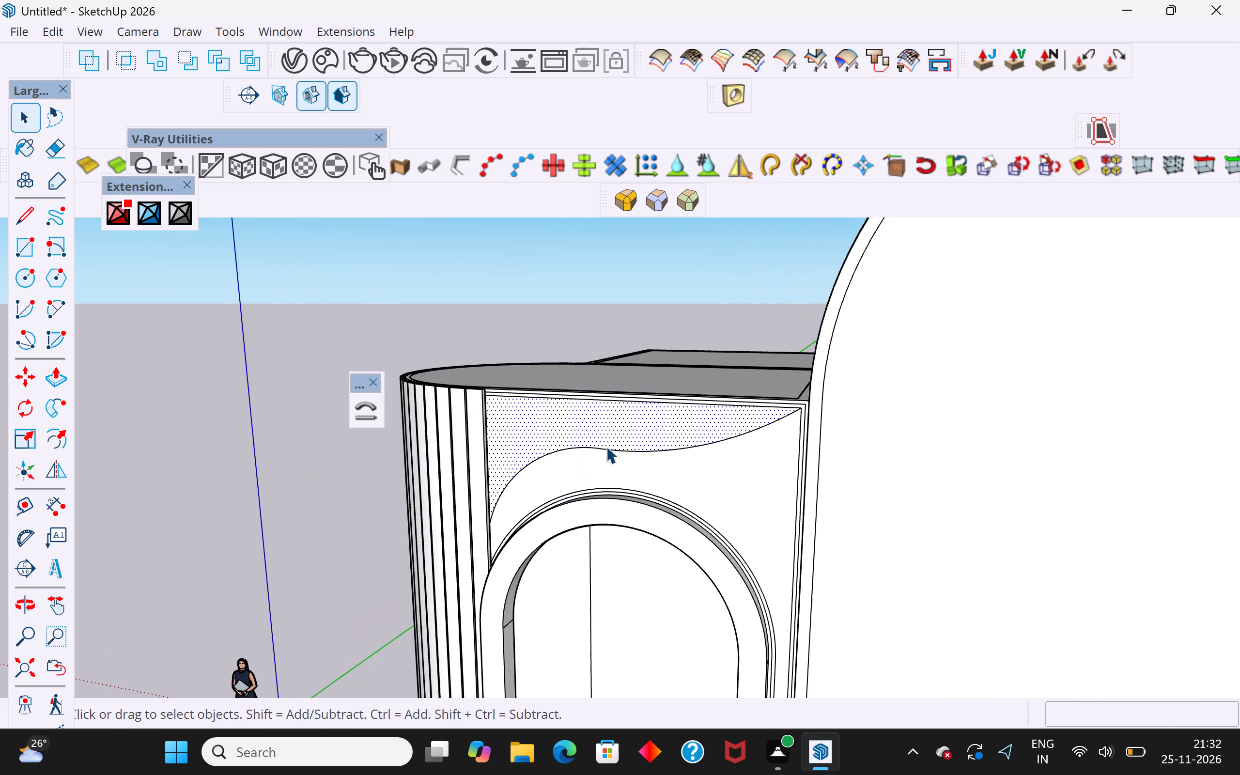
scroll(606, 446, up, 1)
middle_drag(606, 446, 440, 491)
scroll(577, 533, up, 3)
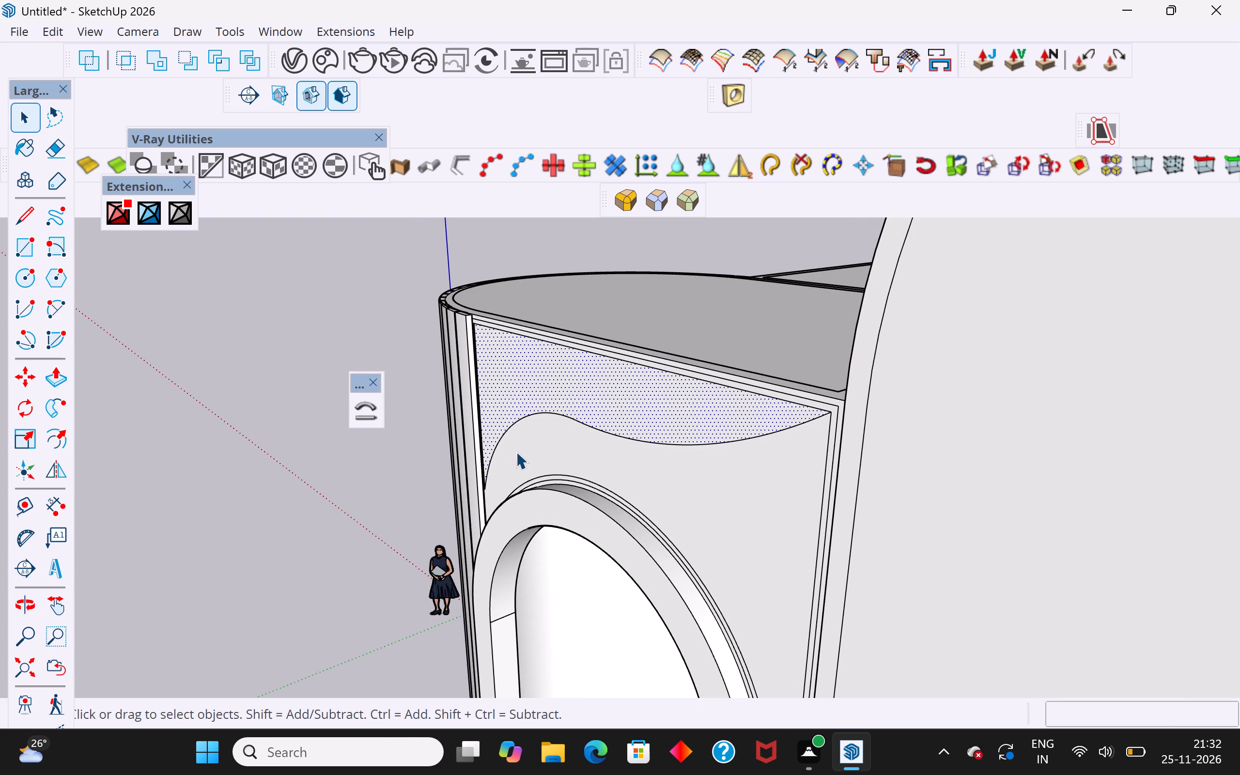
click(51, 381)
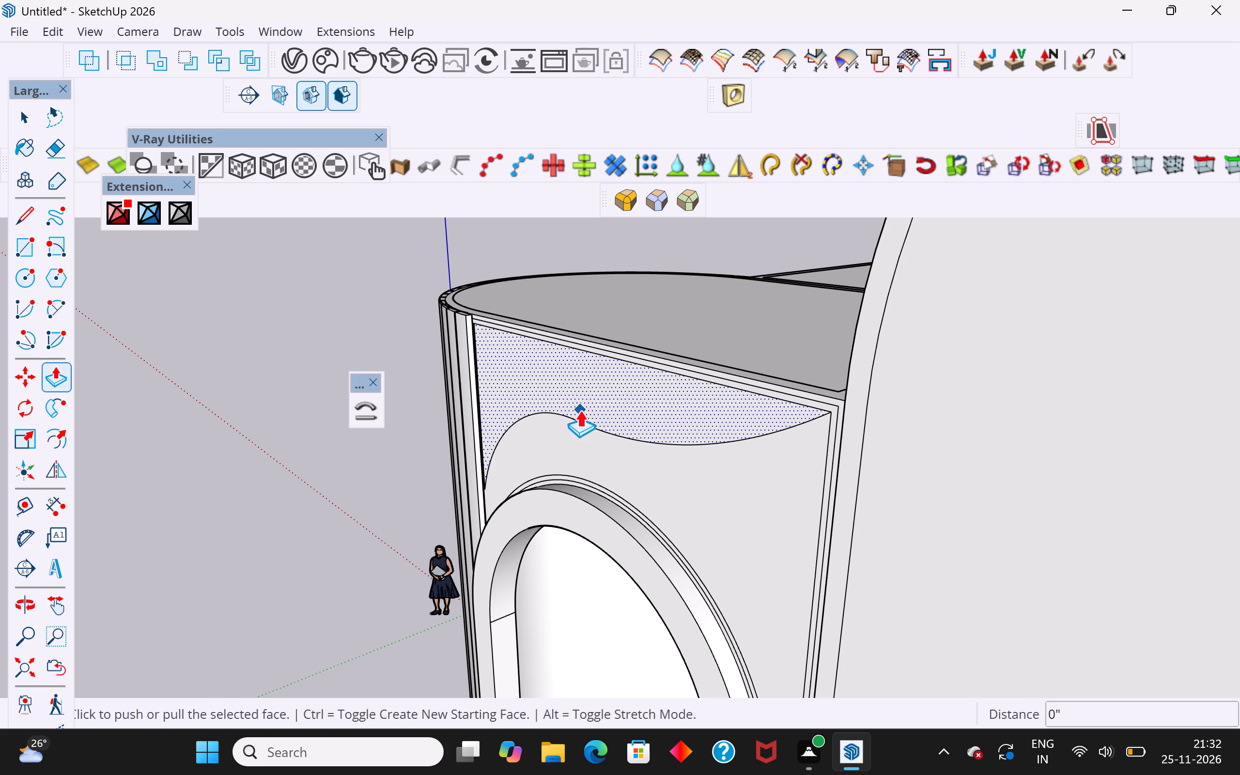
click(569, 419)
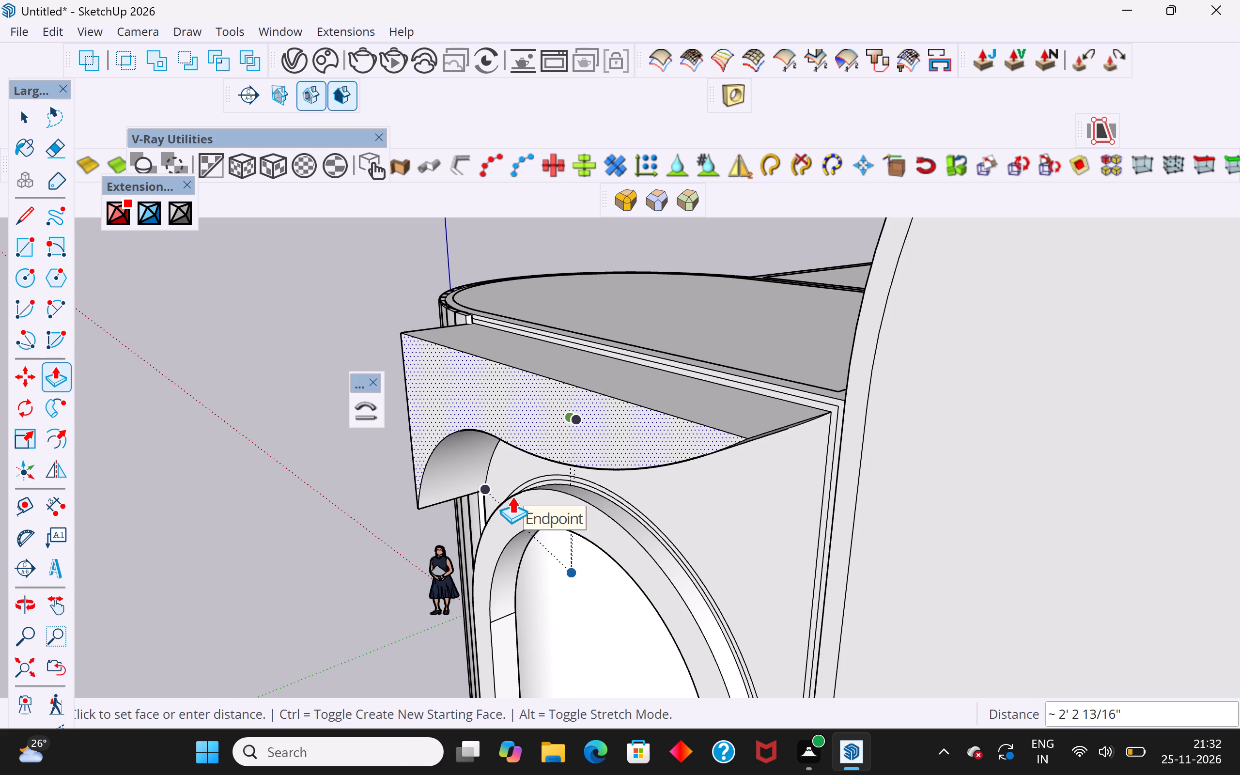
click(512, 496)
Examine the projecting panel above the S-curve from the side, from the front and from below.
middle_drag(533, 503, 848, 430)
scroll(486, 442, down, 5)
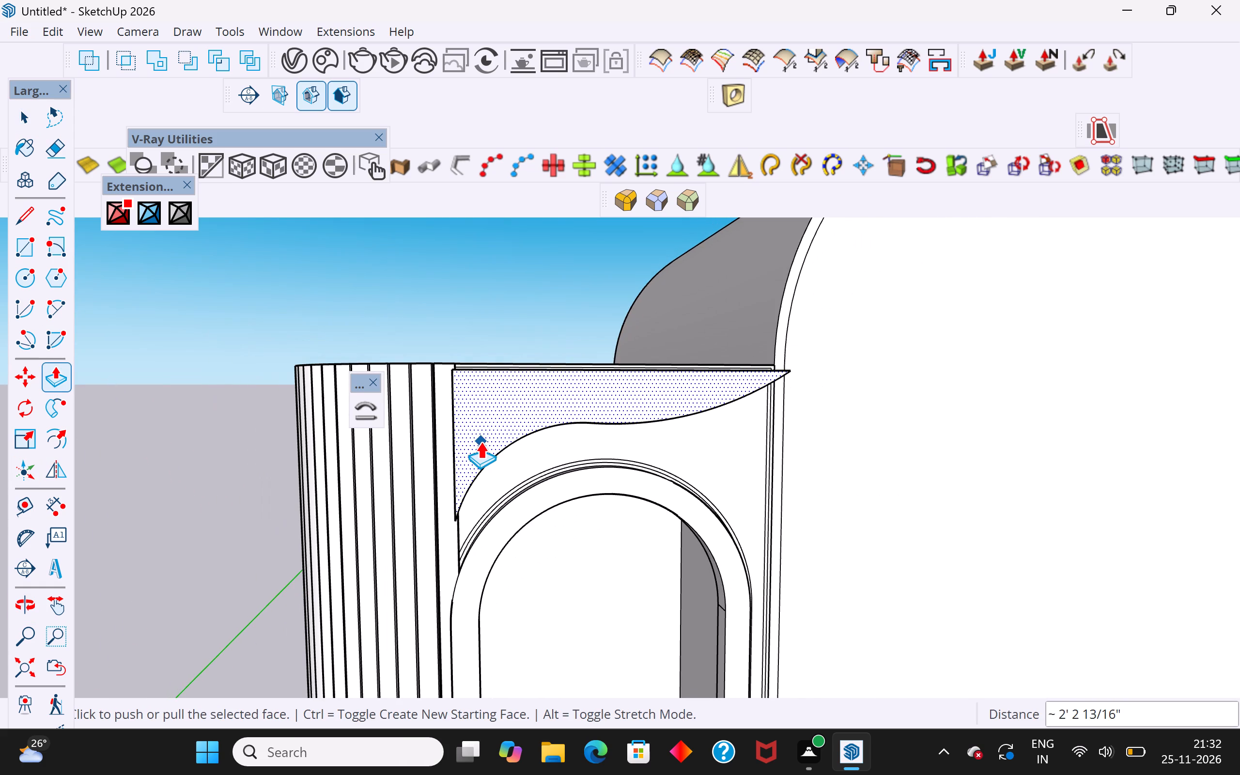
middle_drag(495, 444, 666, 440)
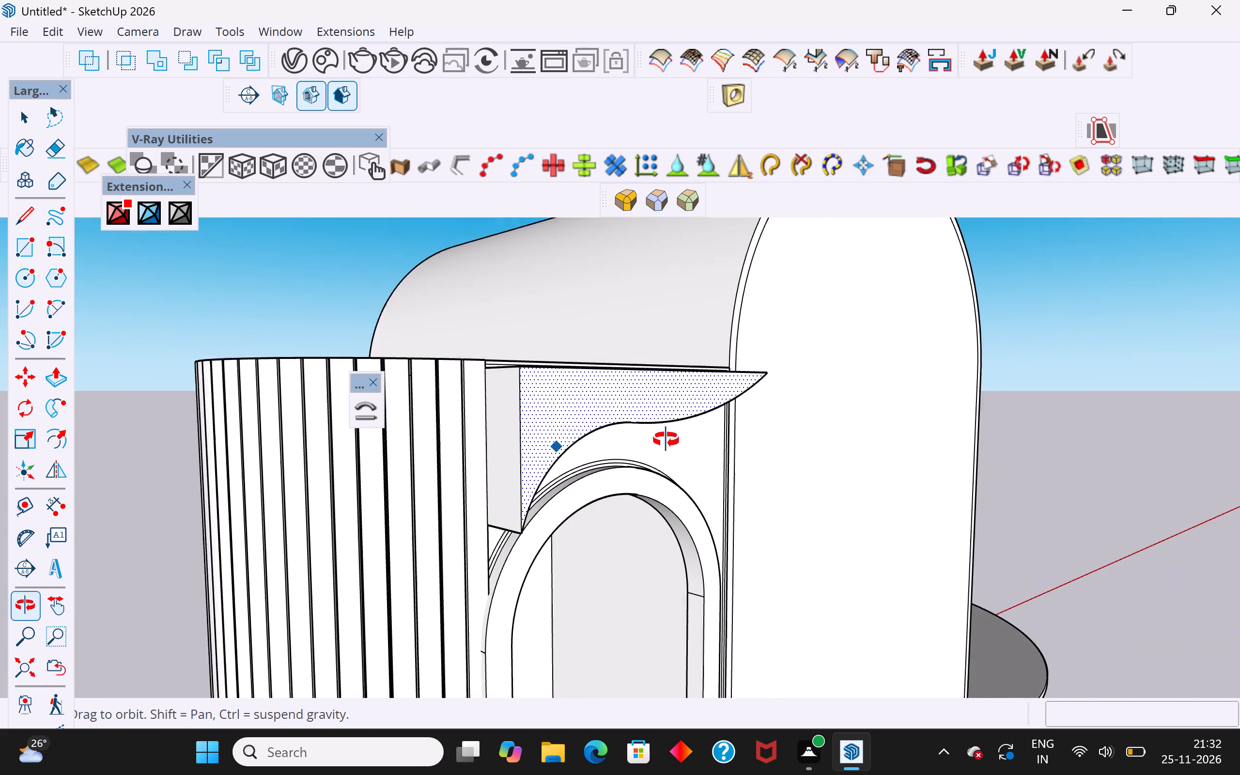
middle_drag(666, 440, 661, 458)
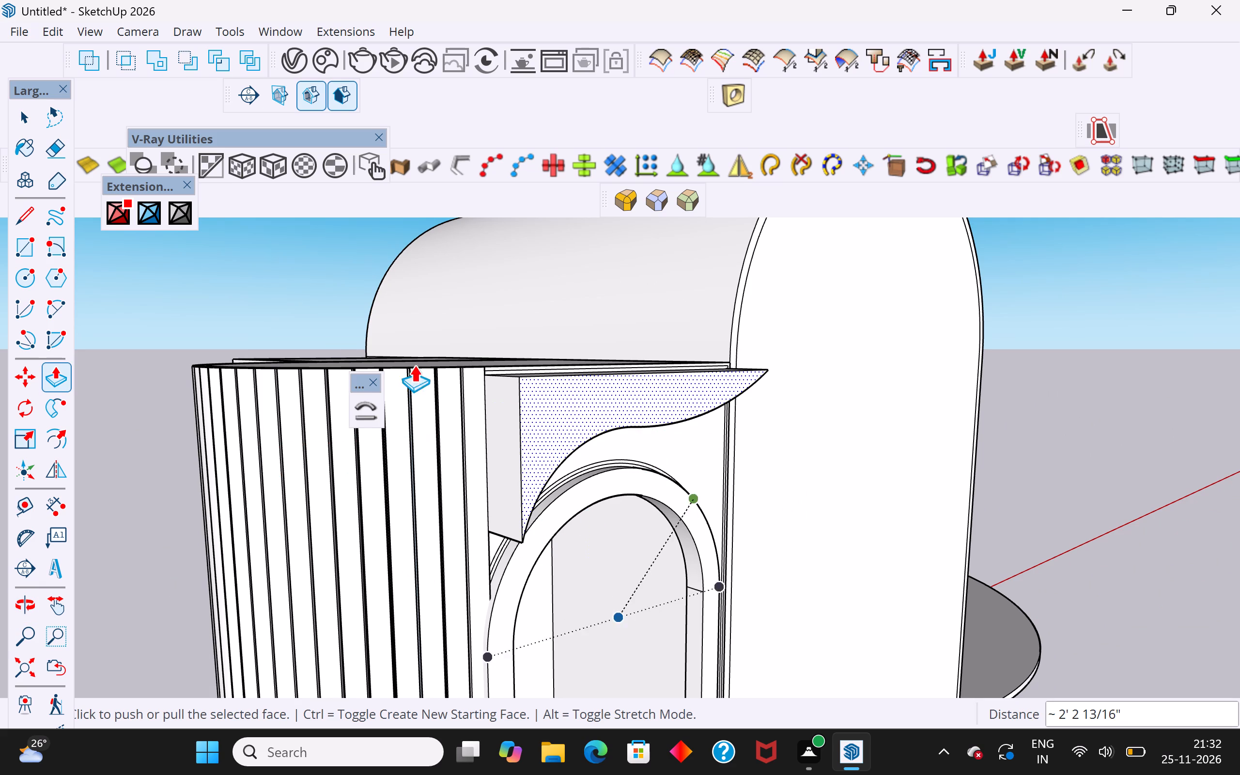
scroll(346, 348, down, 10)
middle_drag(532, 421, 278, 369)
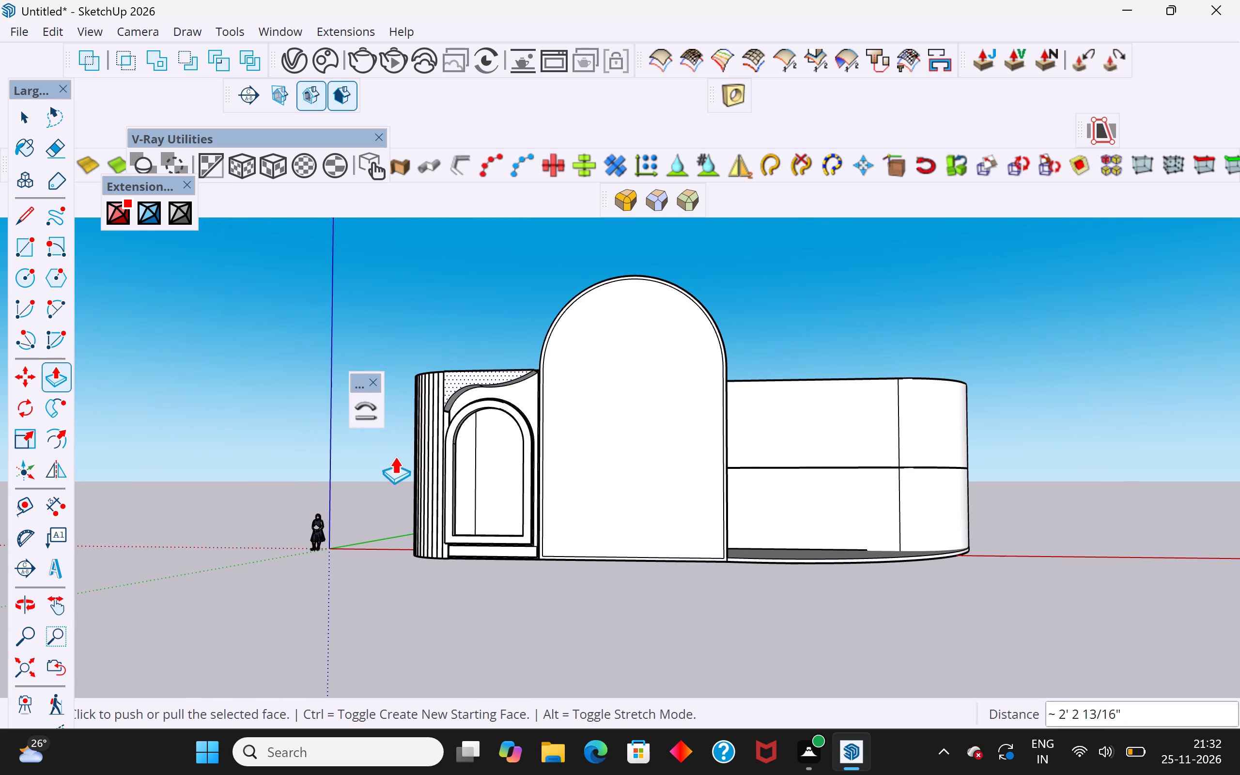
middle_drag(478, 409, 378, 452)
scroll(497, 403, up, 15)
middle_drag(462, 366, 390, 367)
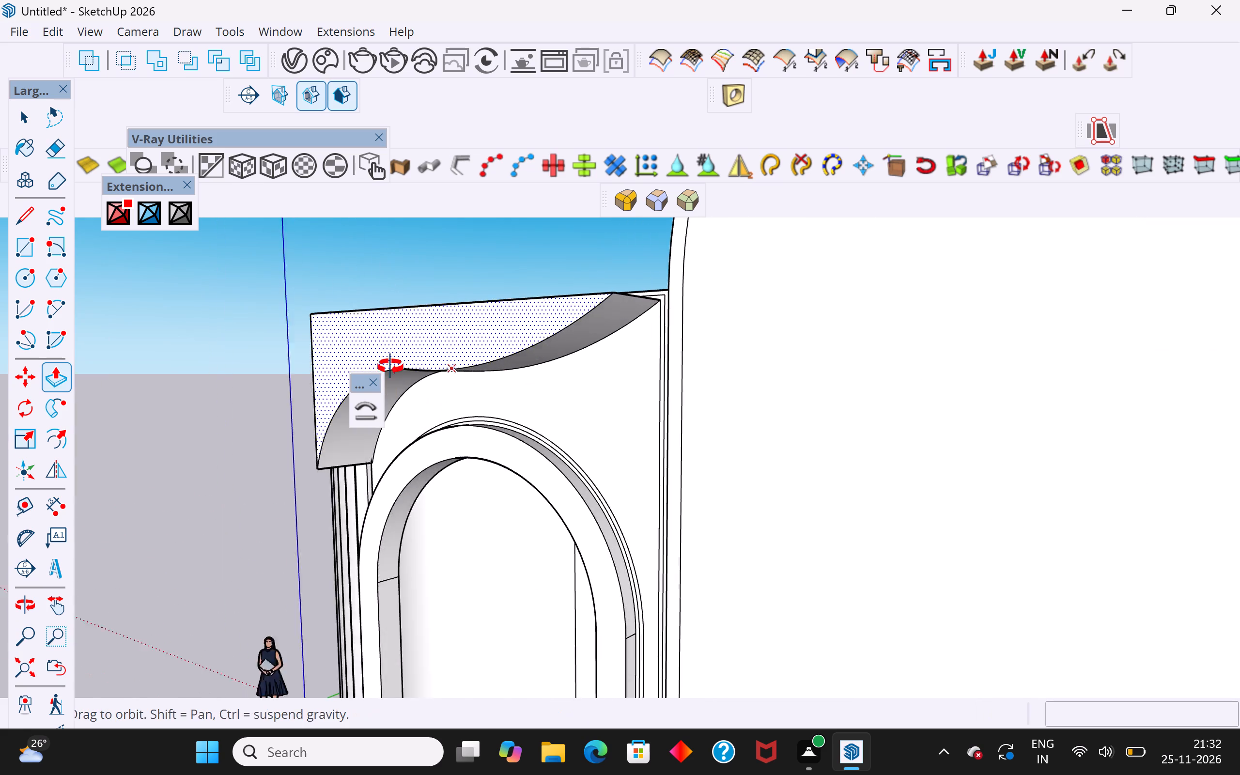
middle_drag(390, 367, 359, 367)
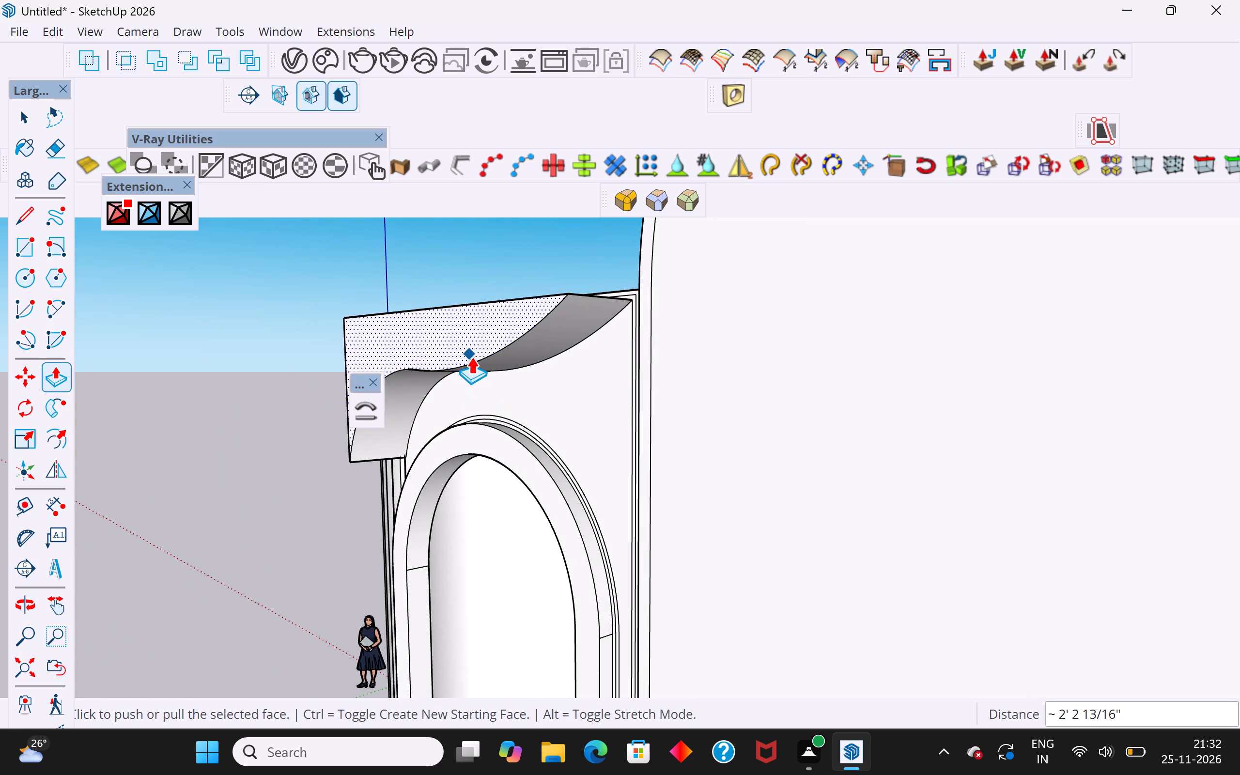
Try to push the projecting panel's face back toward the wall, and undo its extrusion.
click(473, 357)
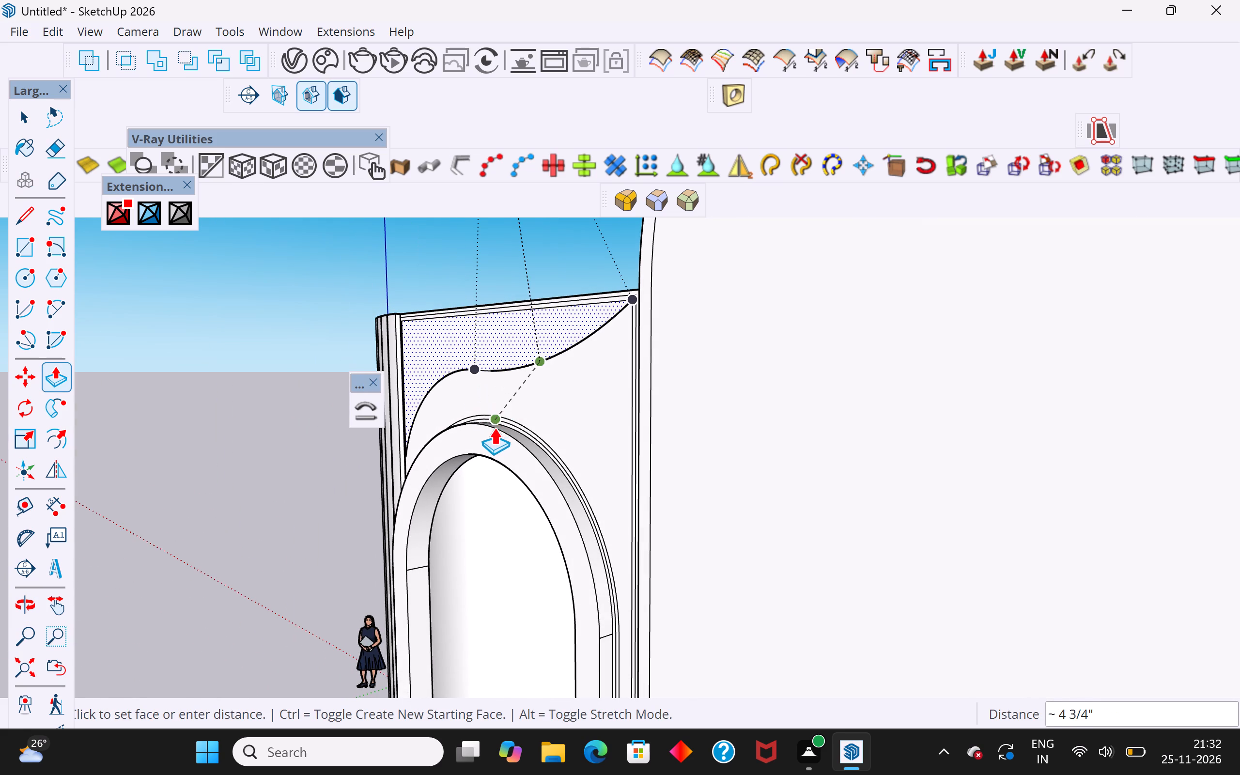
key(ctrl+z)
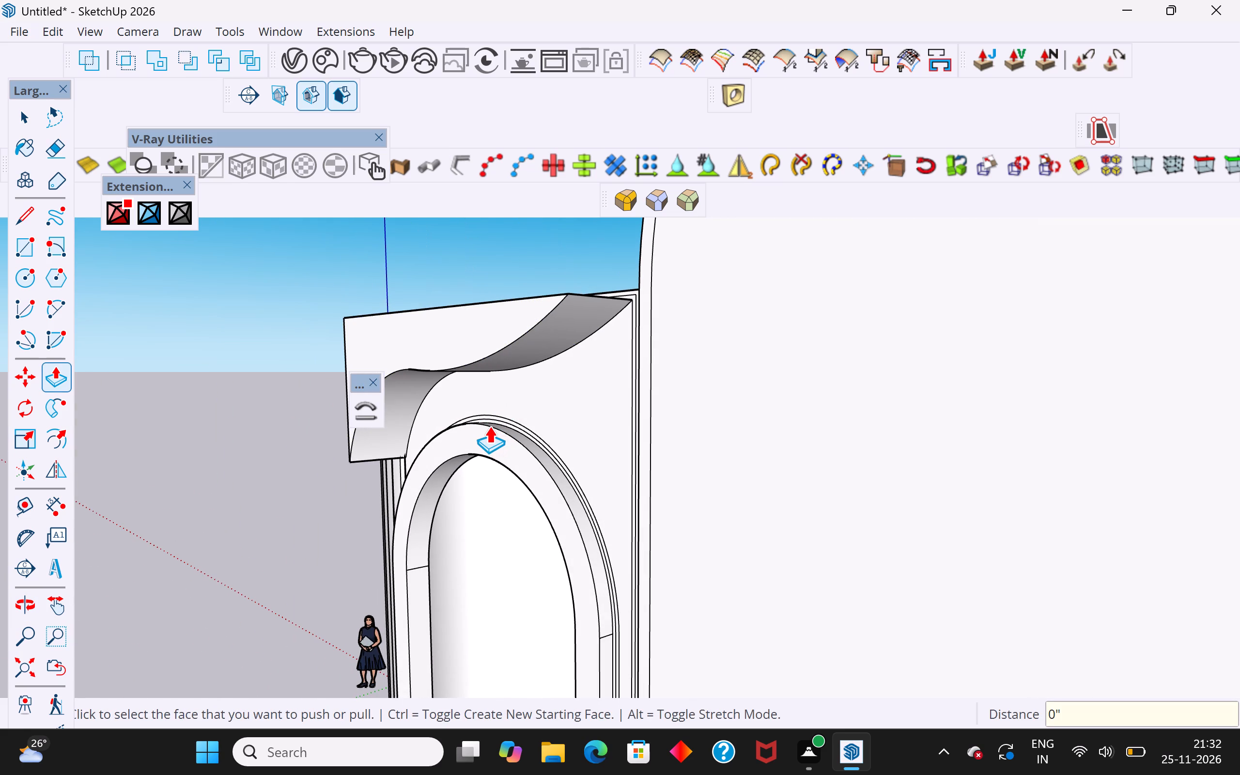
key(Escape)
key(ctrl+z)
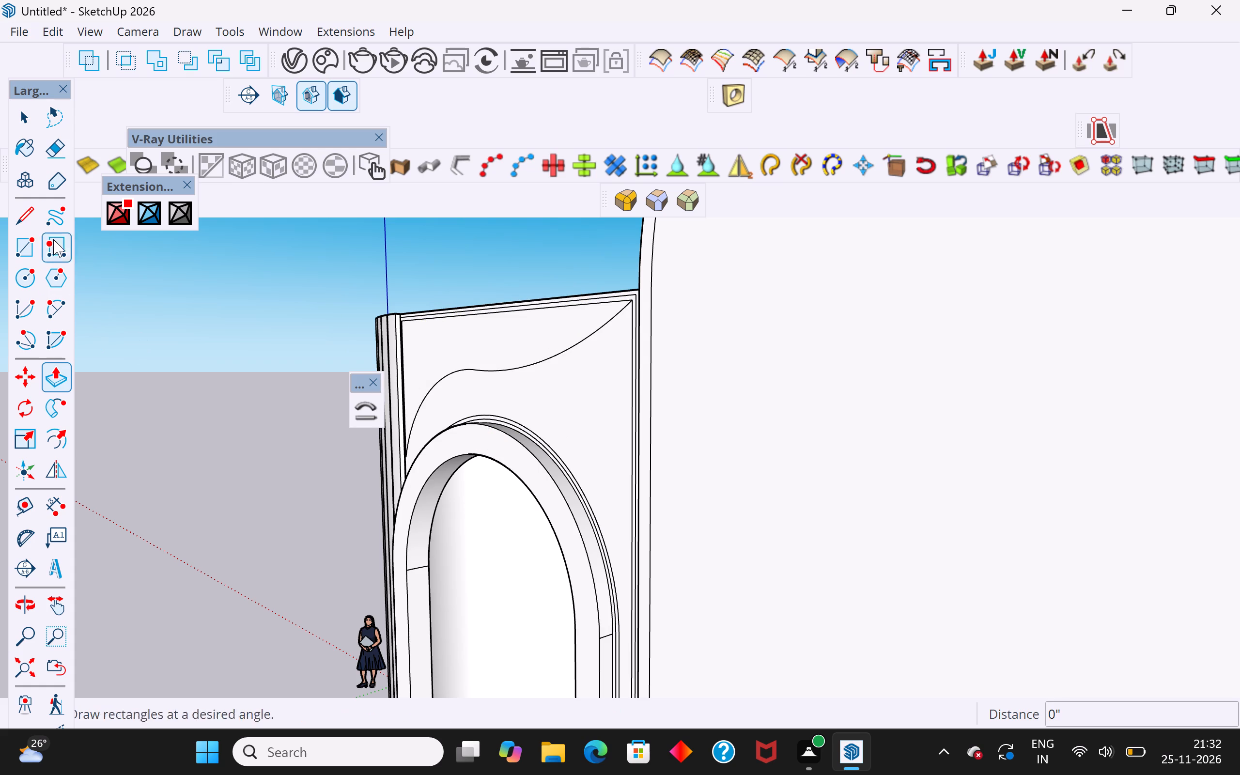
Push/Pull the wall face above the S-curve outward by about 3" and clear the selection.
click(23, 124)
click(221, 393)
middle_drag(489, 473, 647, 558)
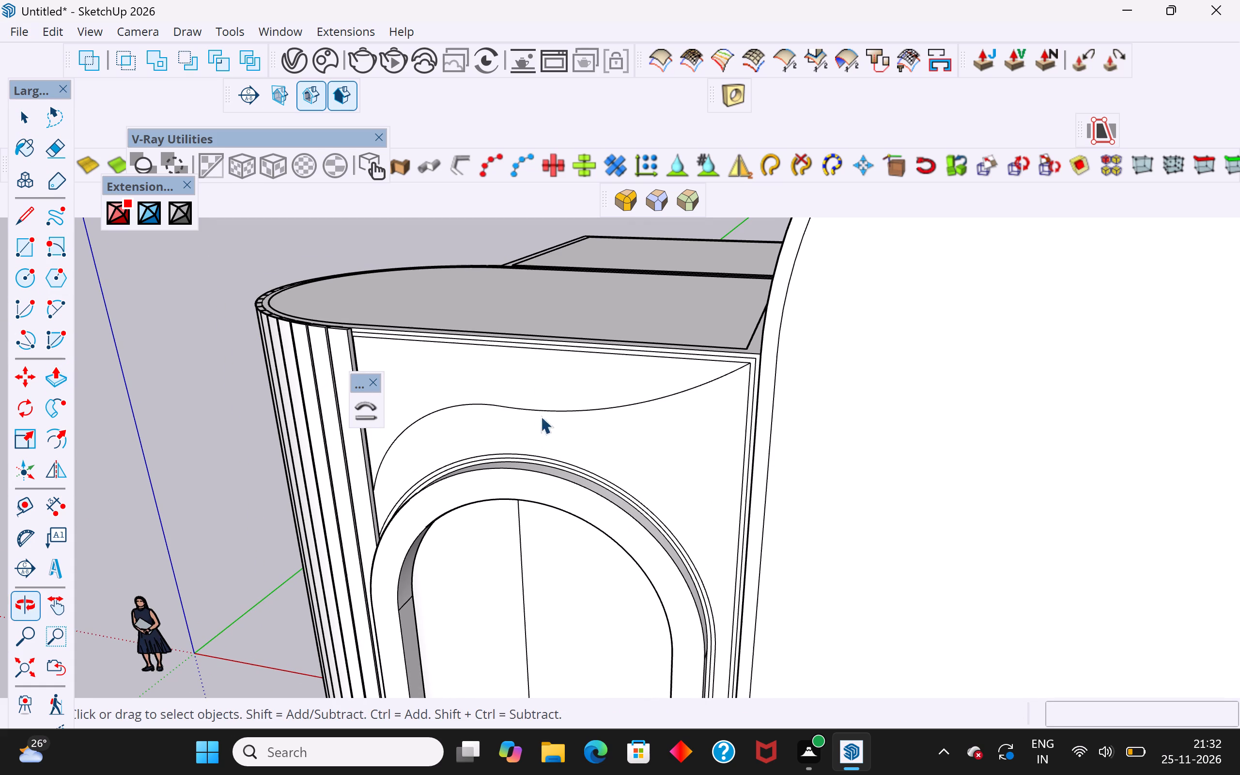
click(537, 383)
click(63, 387)
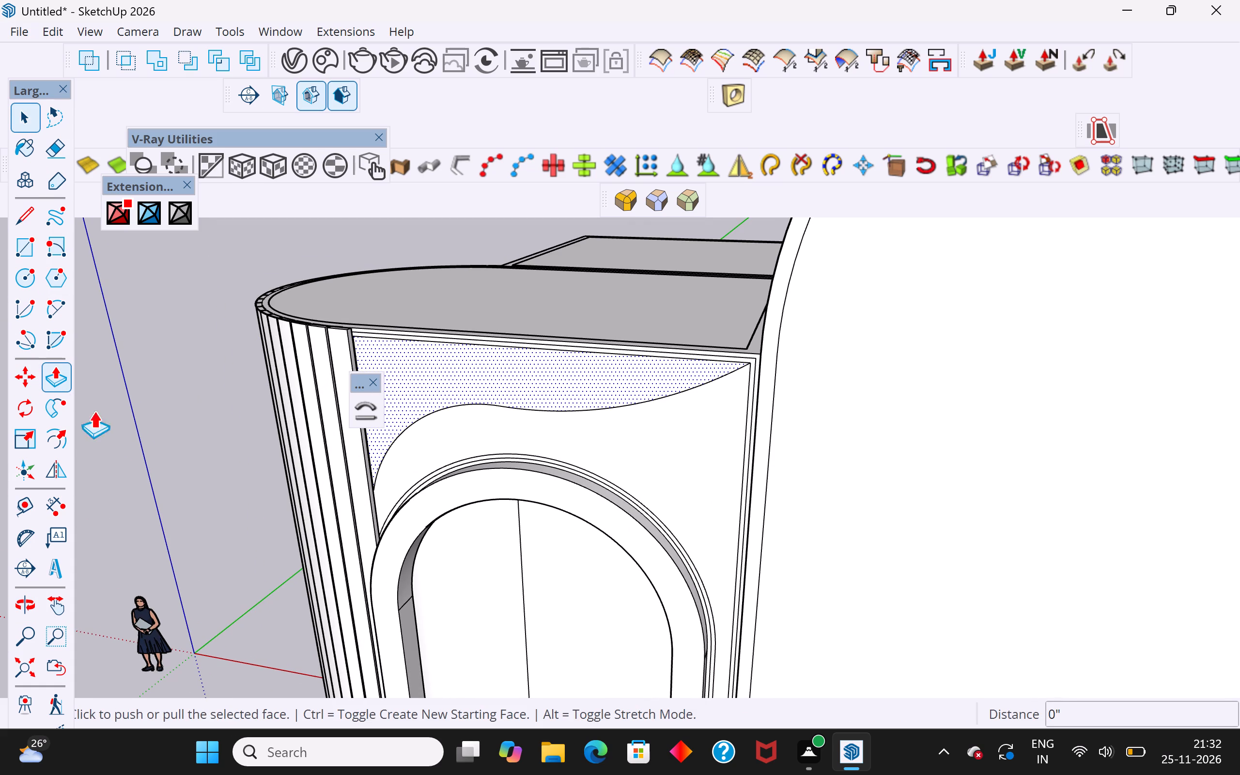
click(480, 396)
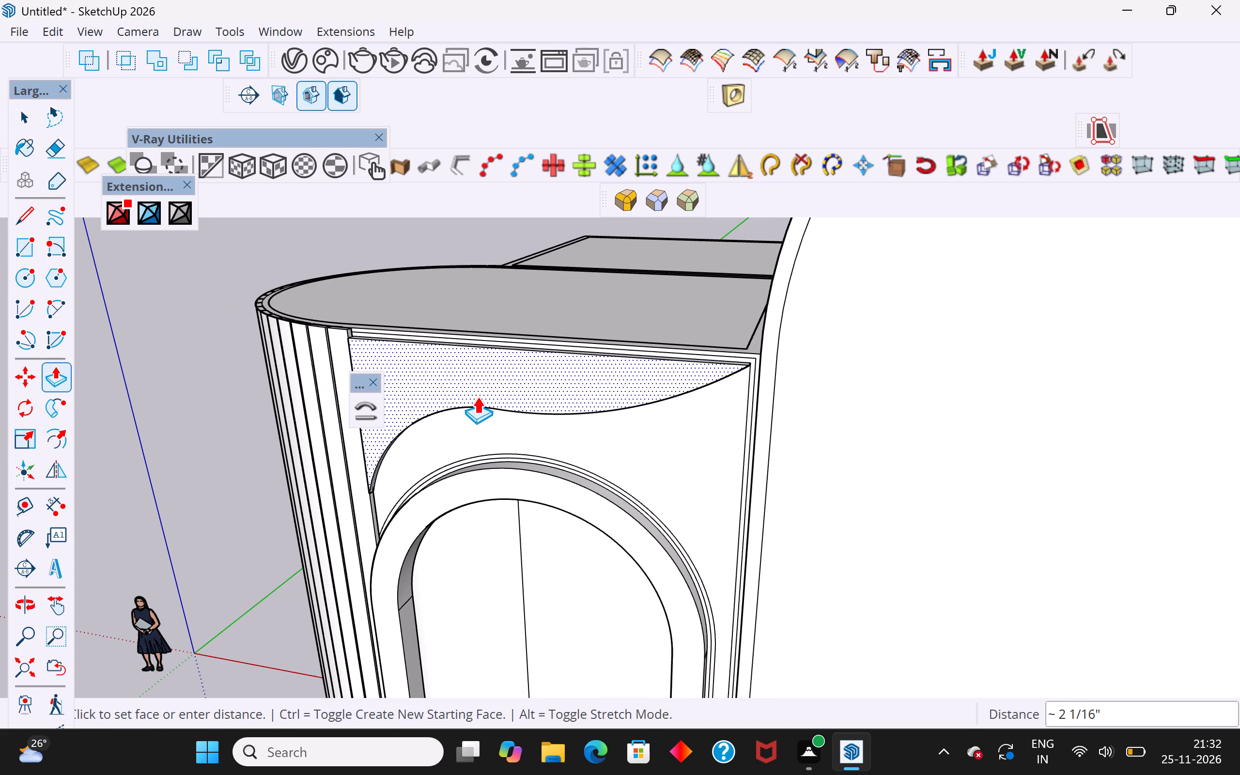
middle_drag(476, 395, 718, 379)
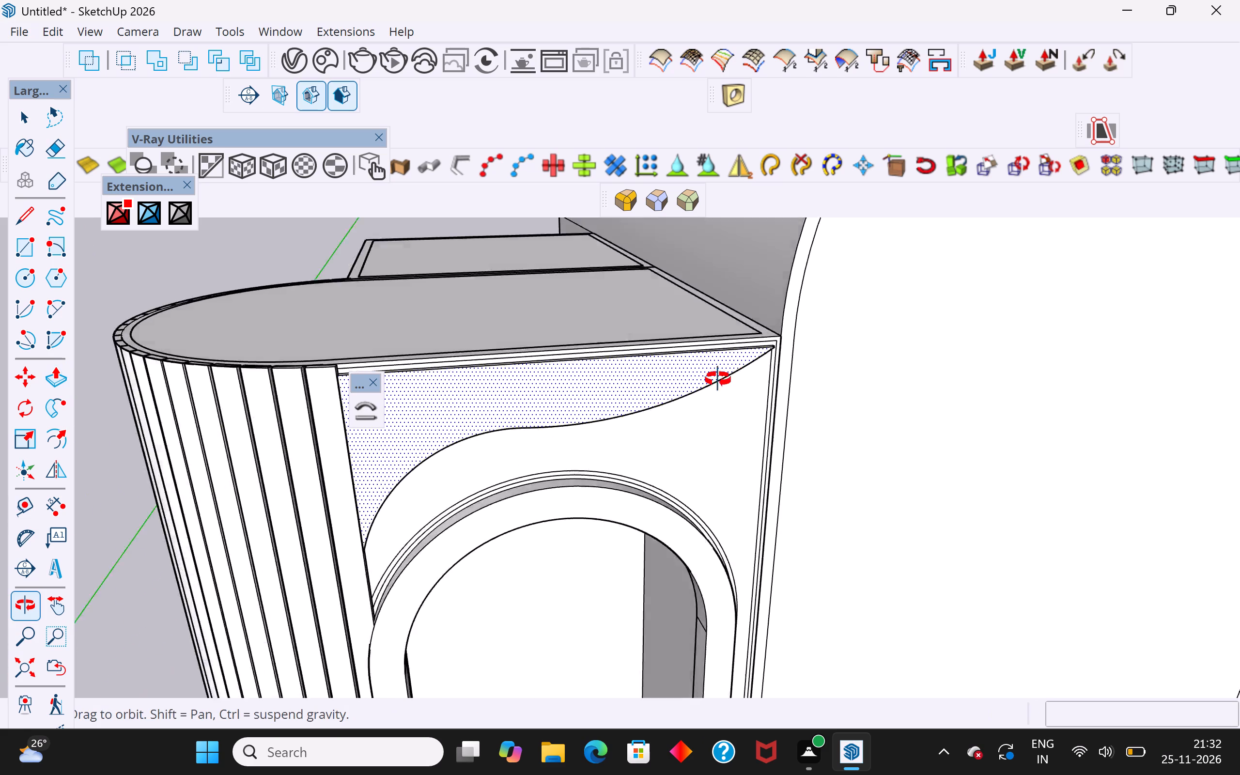
middle_drag(718, 379, 796, 376)
click(431, 398)
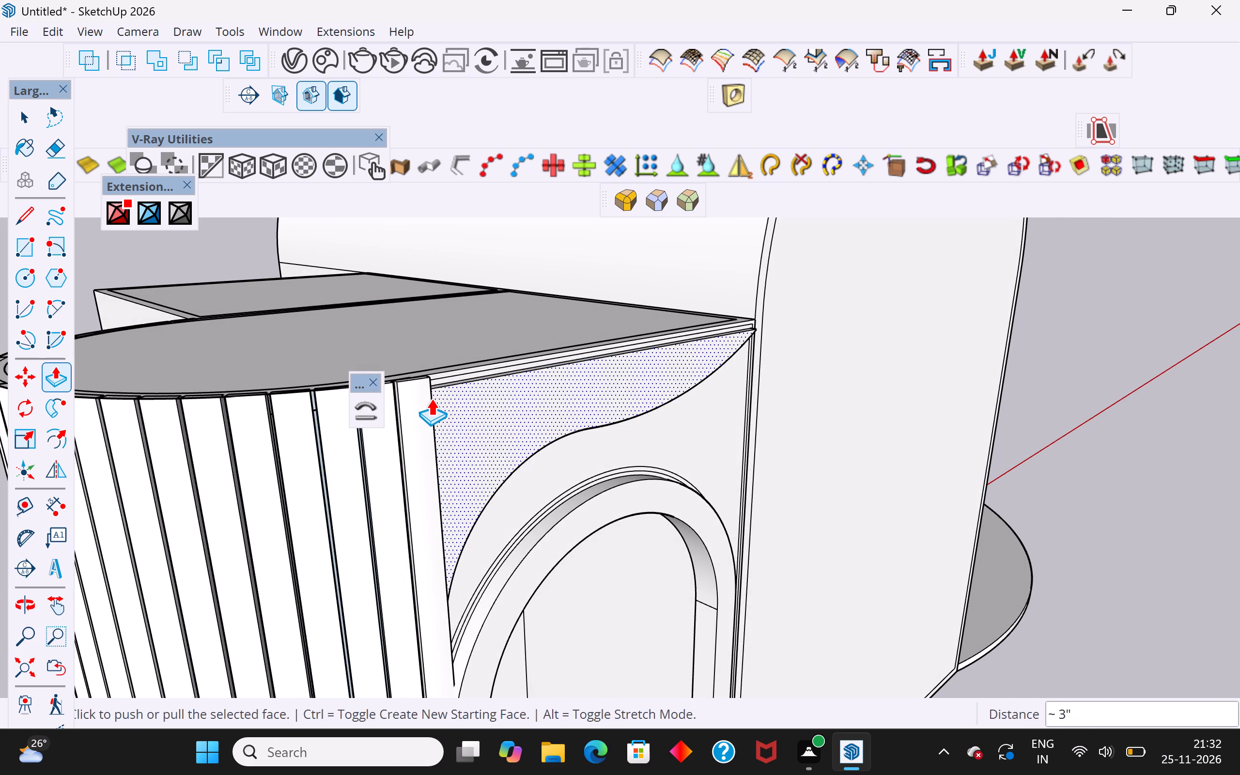
click(20, 117)
click(1105, 336)
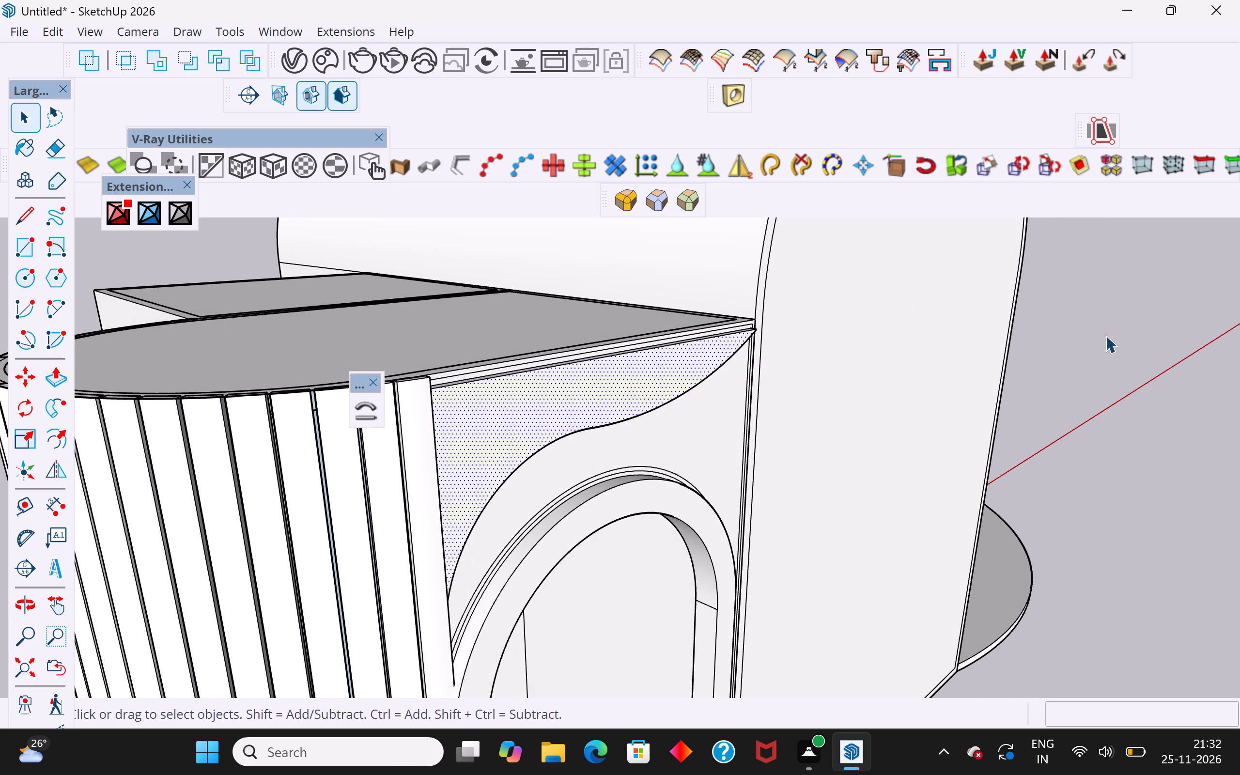
middle_drag(1133, 372, 522, 339)
middle_drag(680, 463, 751, 420)
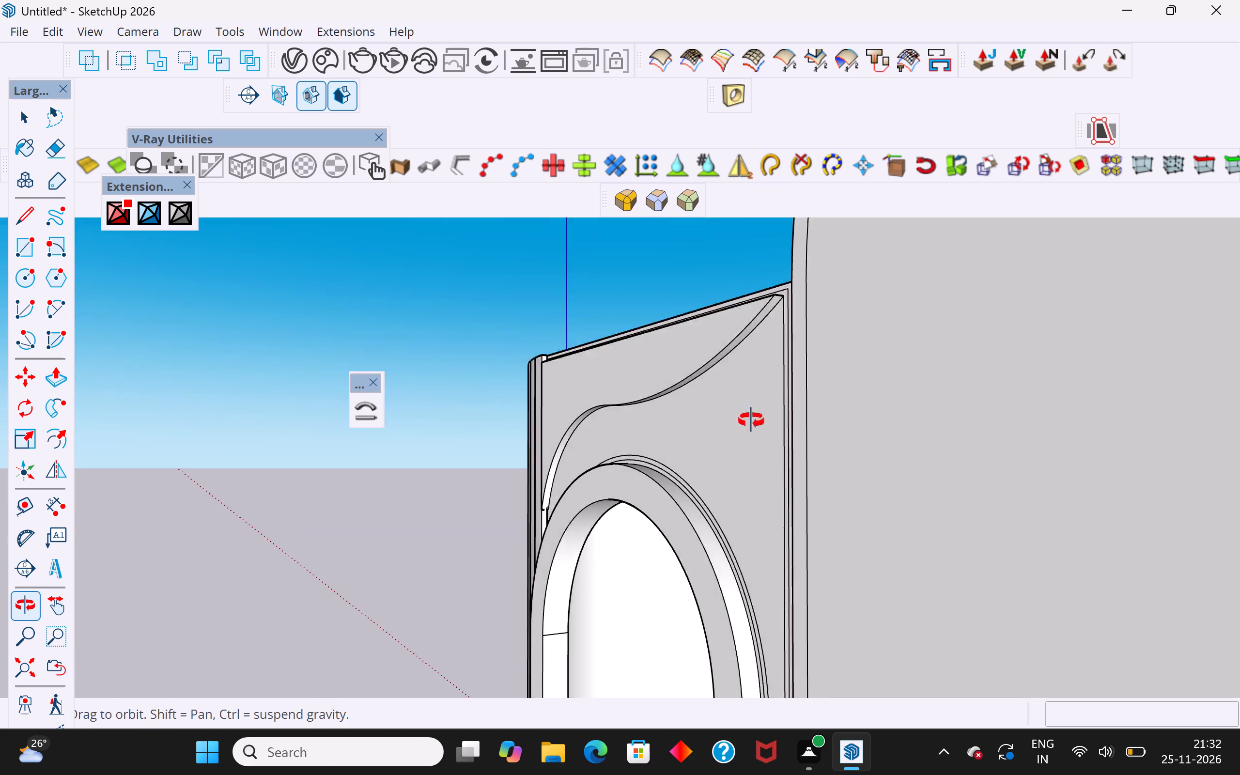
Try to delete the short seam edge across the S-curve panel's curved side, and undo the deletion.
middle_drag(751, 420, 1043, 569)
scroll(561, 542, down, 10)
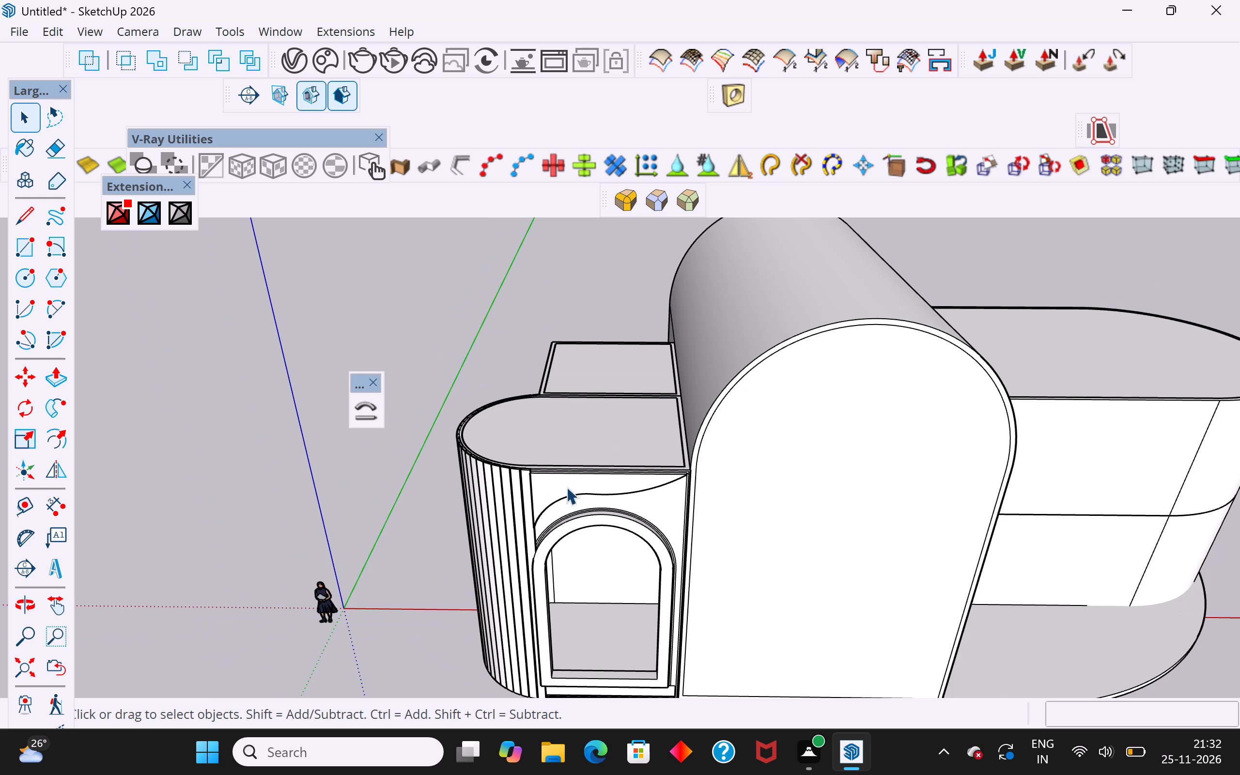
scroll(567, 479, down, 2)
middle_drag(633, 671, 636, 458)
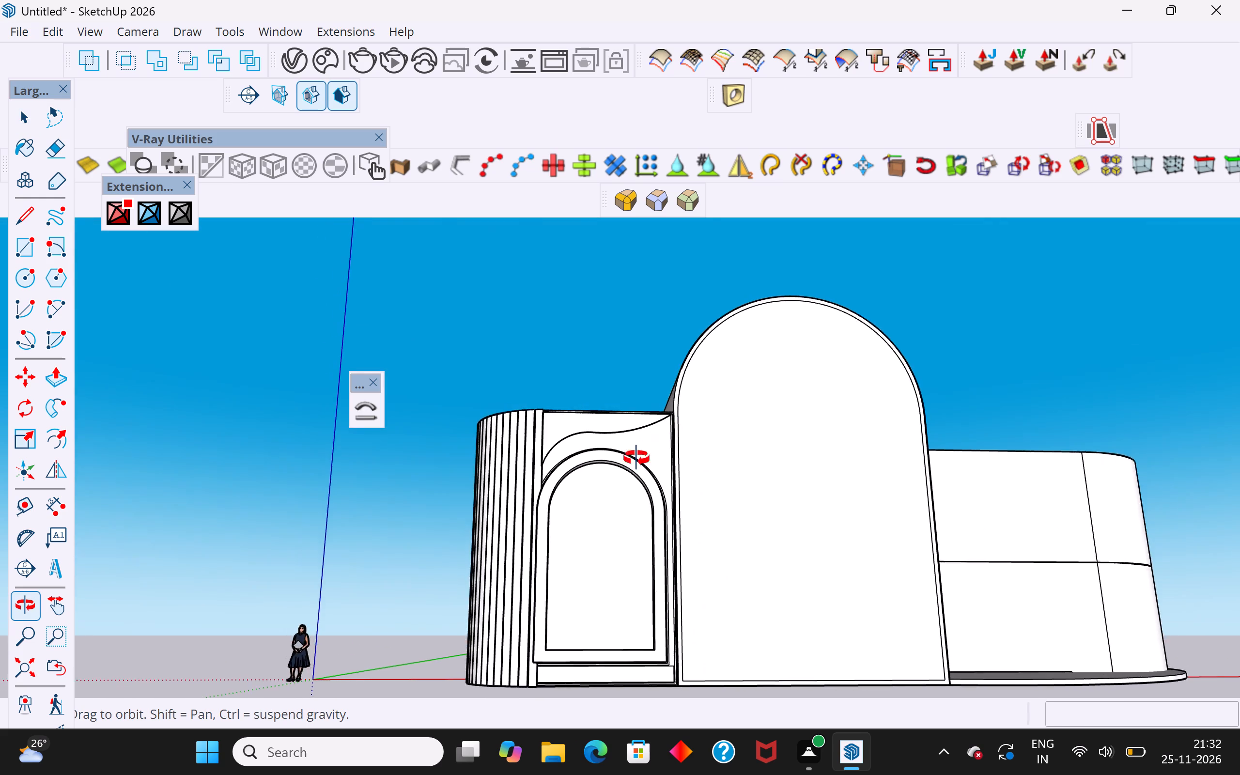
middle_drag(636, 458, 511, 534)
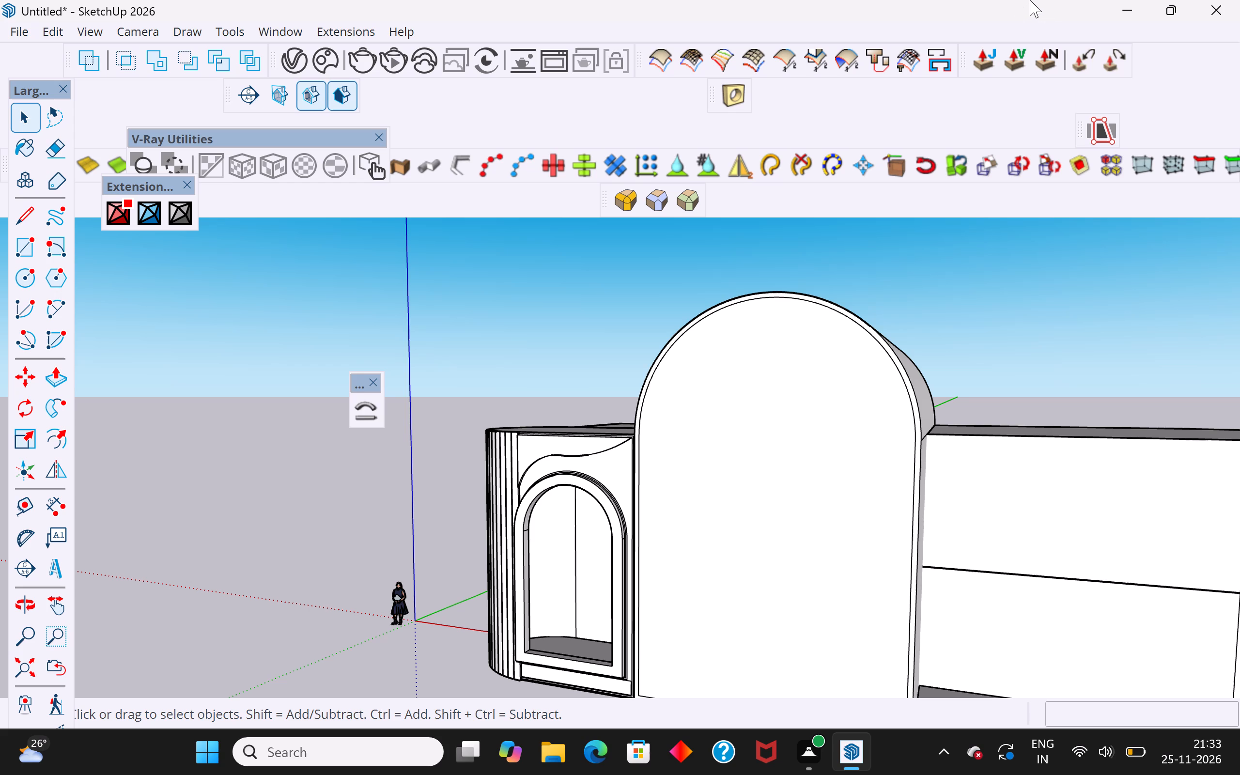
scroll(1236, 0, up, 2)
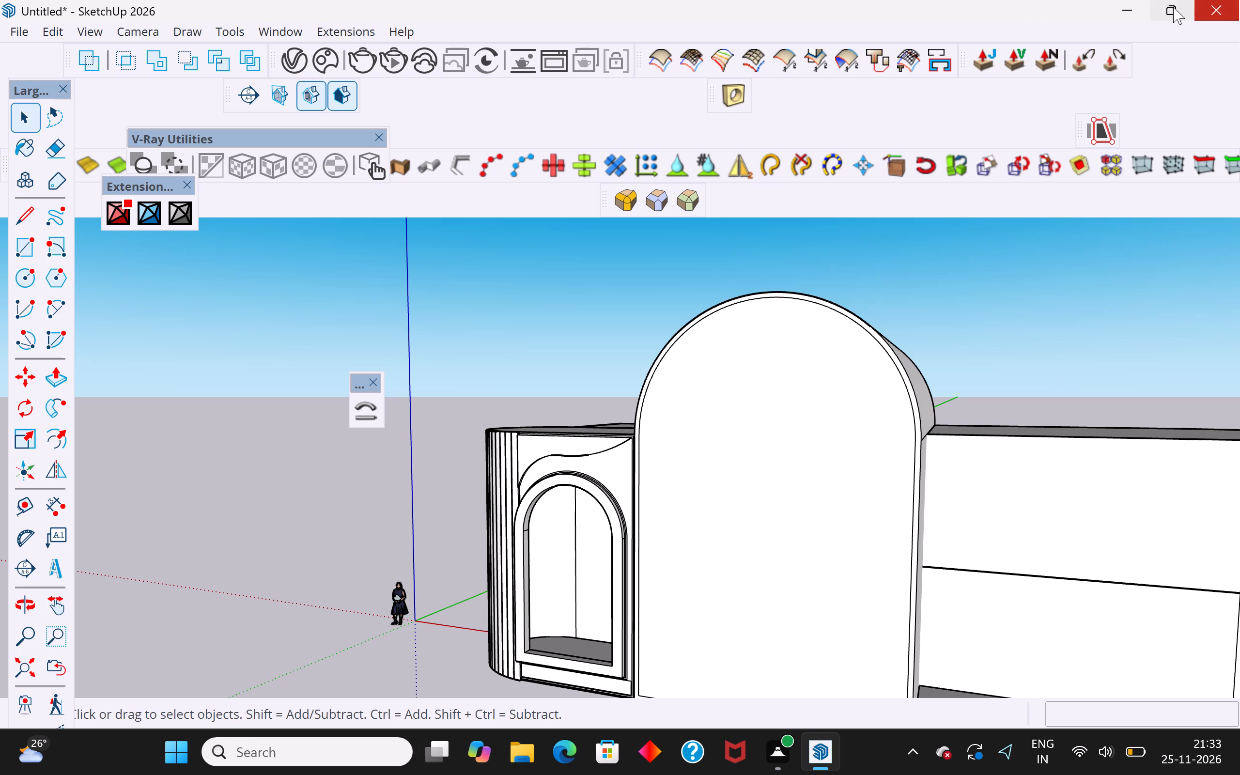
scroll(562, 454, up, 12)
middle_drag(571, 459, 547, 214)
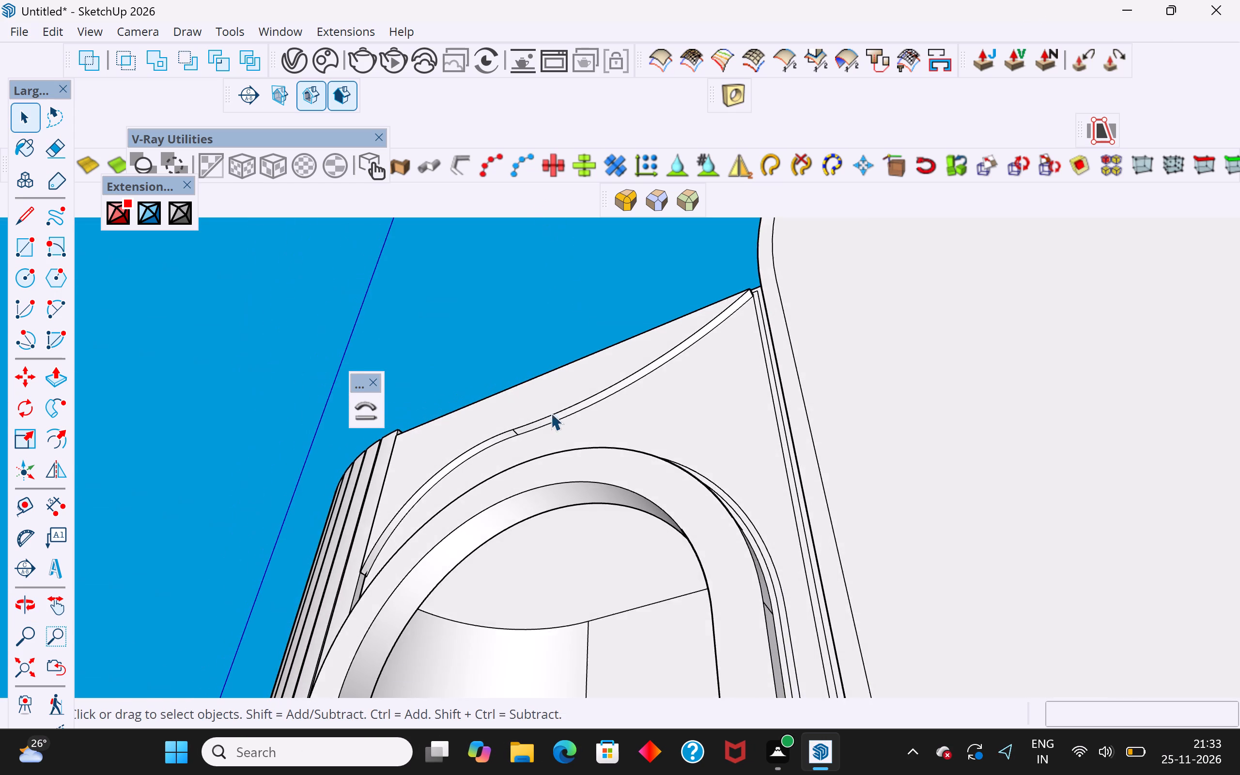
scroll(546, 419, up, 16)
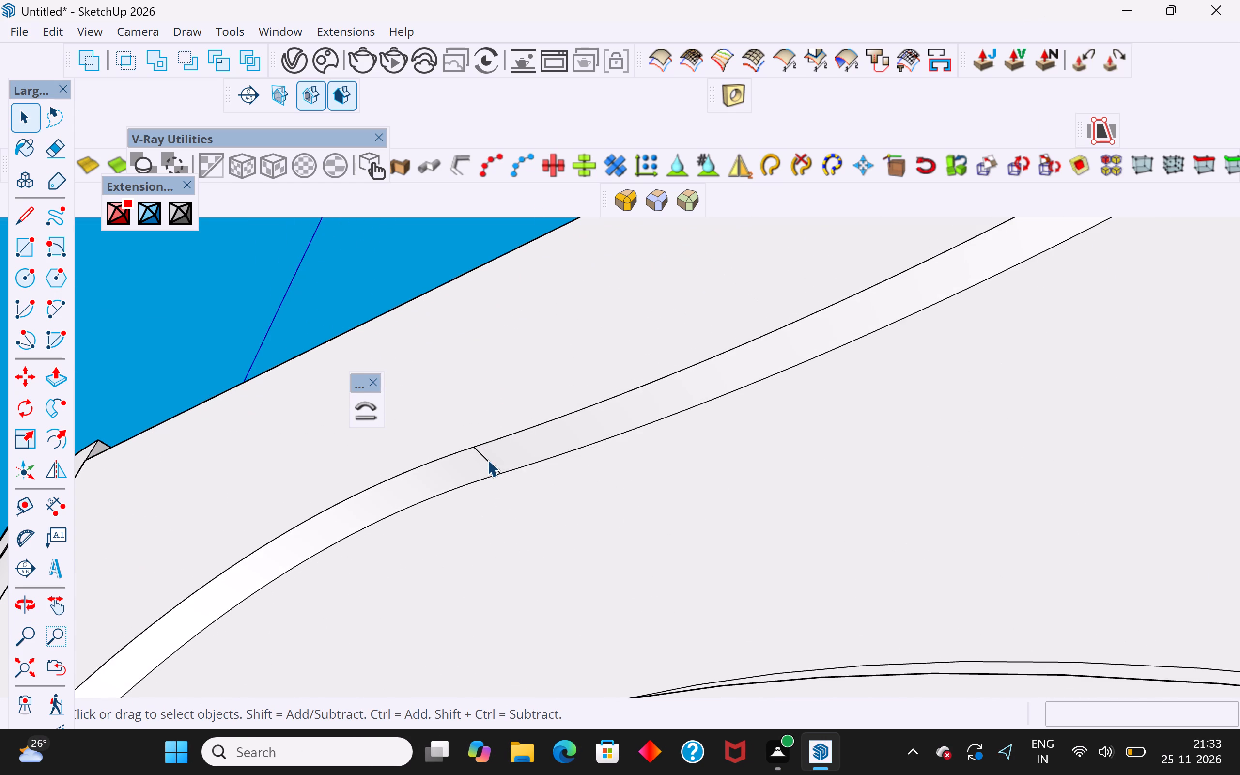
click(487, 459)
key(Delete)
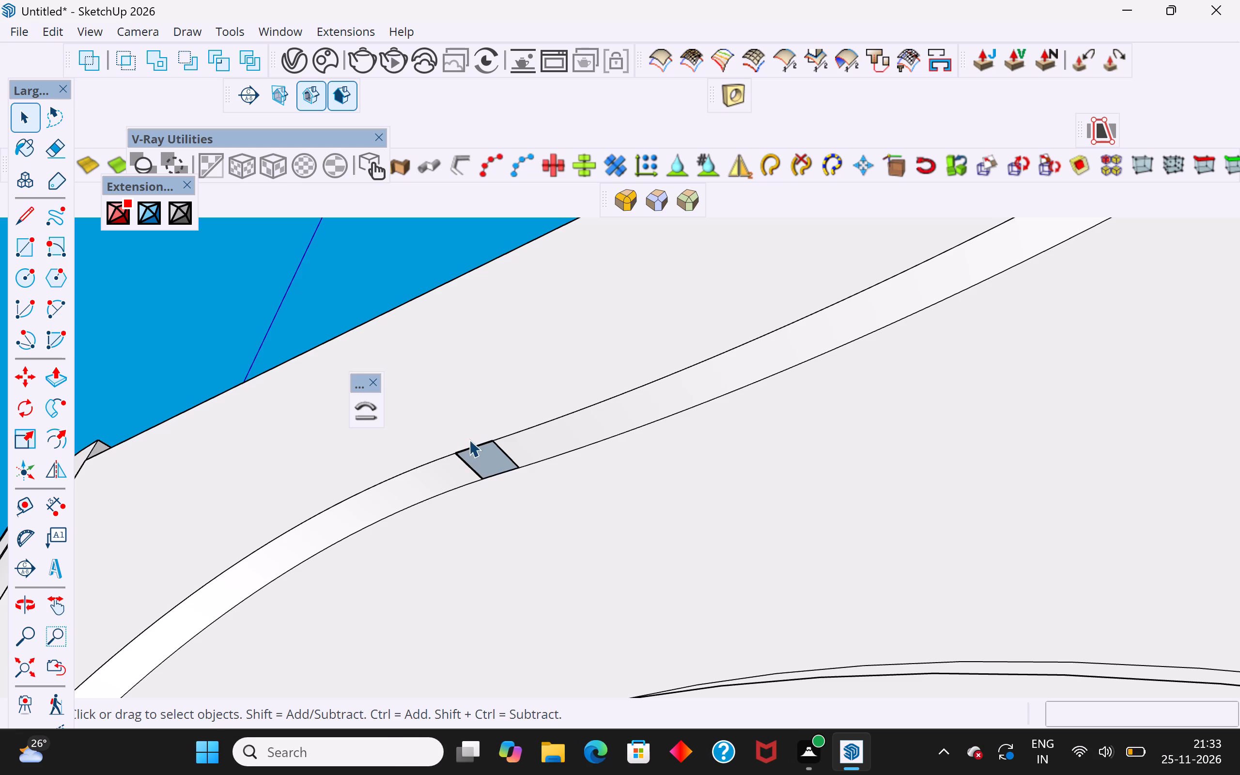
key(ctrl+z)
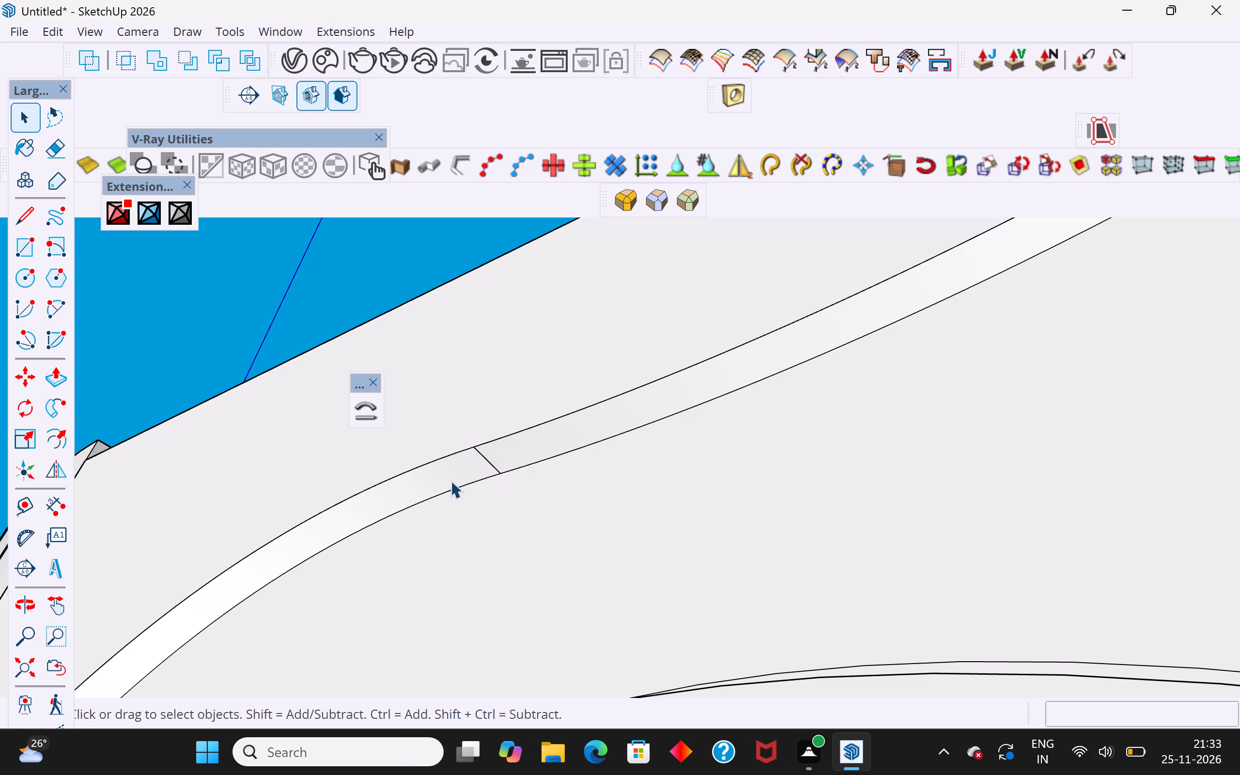
Examine the whole building from above, from the front and from both sides.
scroll(438, 454, down, 18)
scroll(431, 467, down, 16)
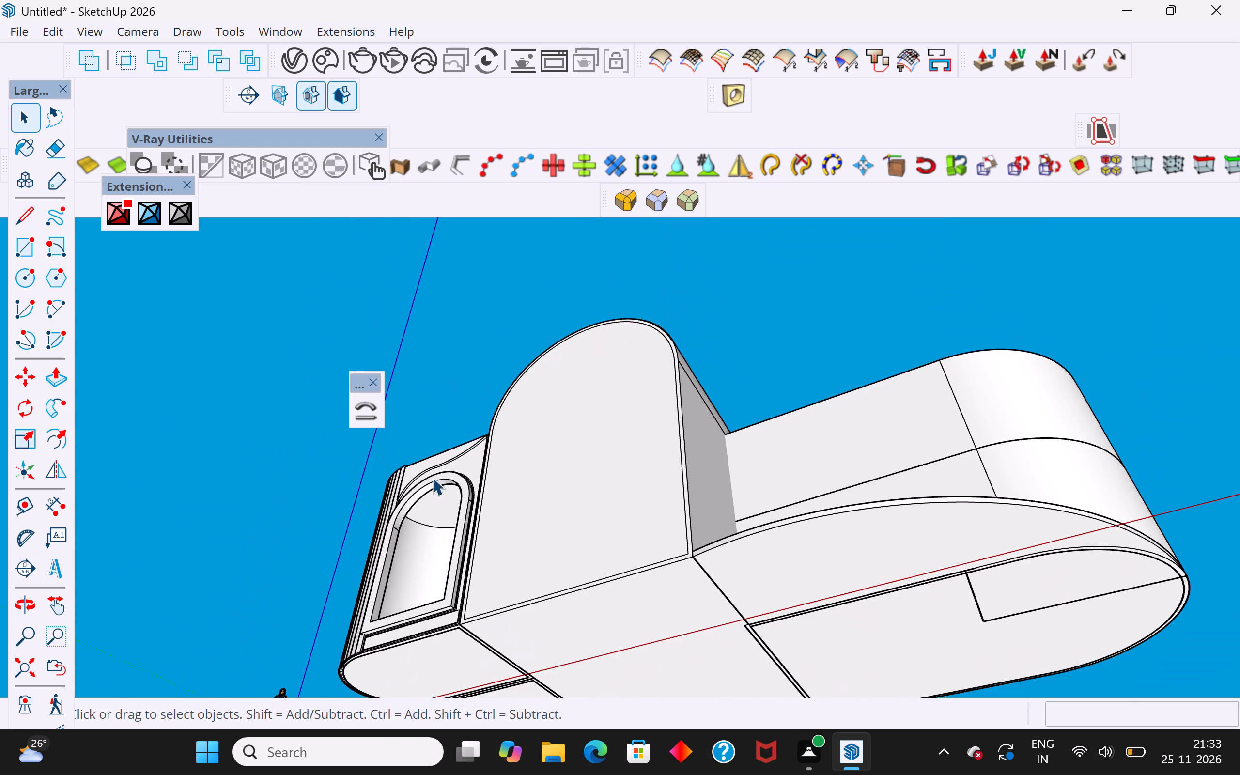
middle_drag(559, 360, 820, 640)
scroll(508, 518, down, 3)
middle_drag(474, 574, 465, 623)
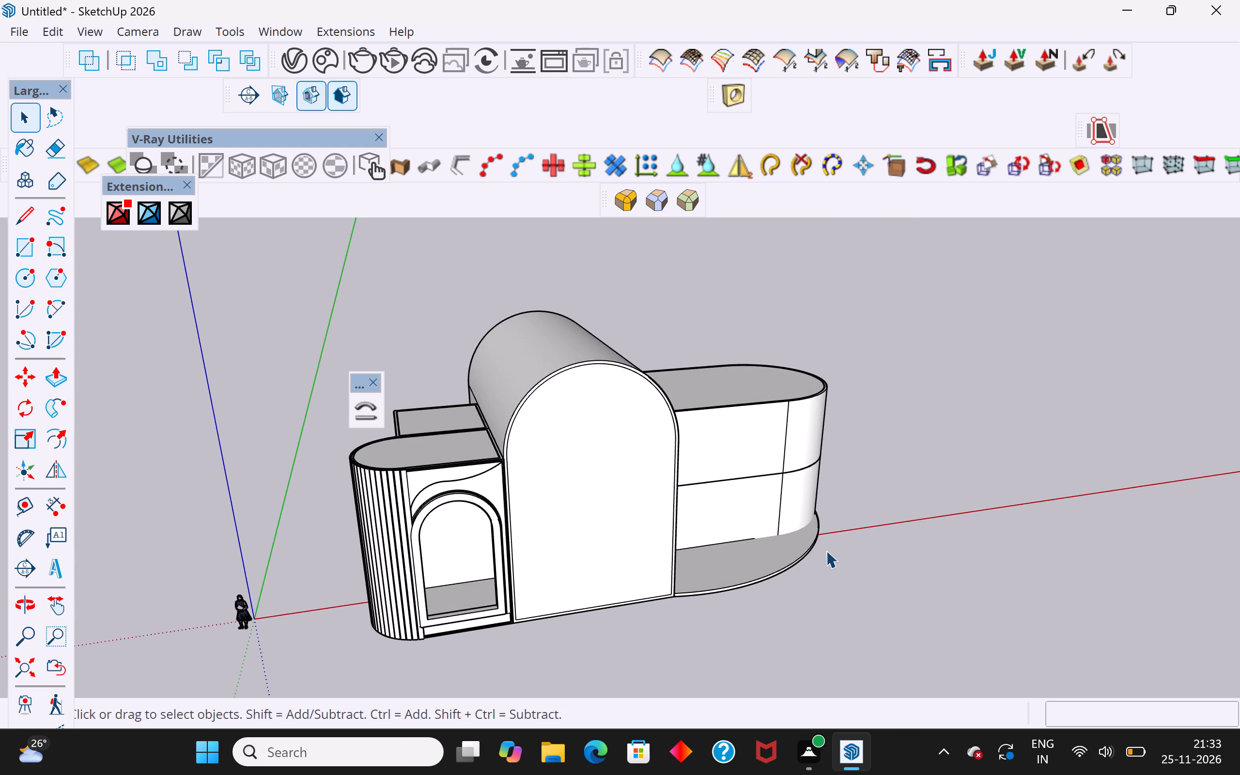
scroll(828, 541, up, 1)
middle_drag(844, 524, 788, 399)
scroll(623, 509, up, 4)
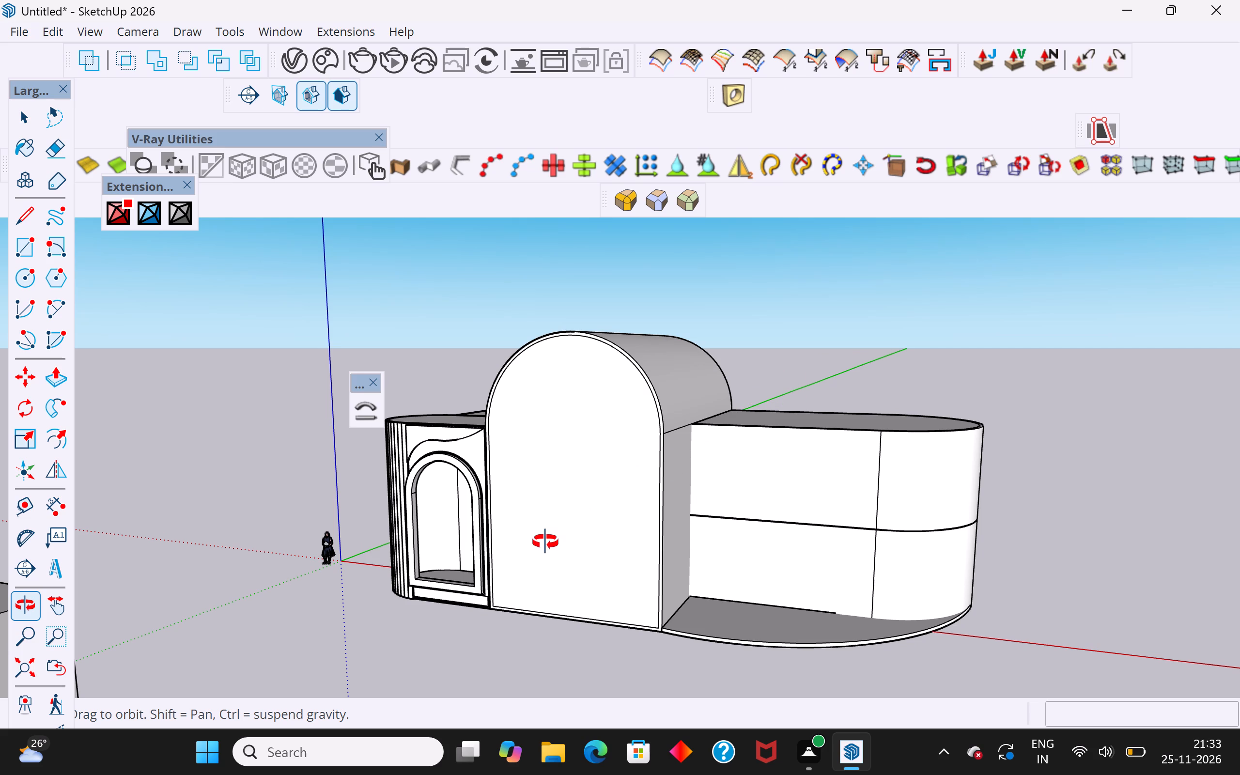
scroll(545, 542, up, 1)
scroll(554, 538, down, 5)
middle_drag(594, 558, 691, 544)
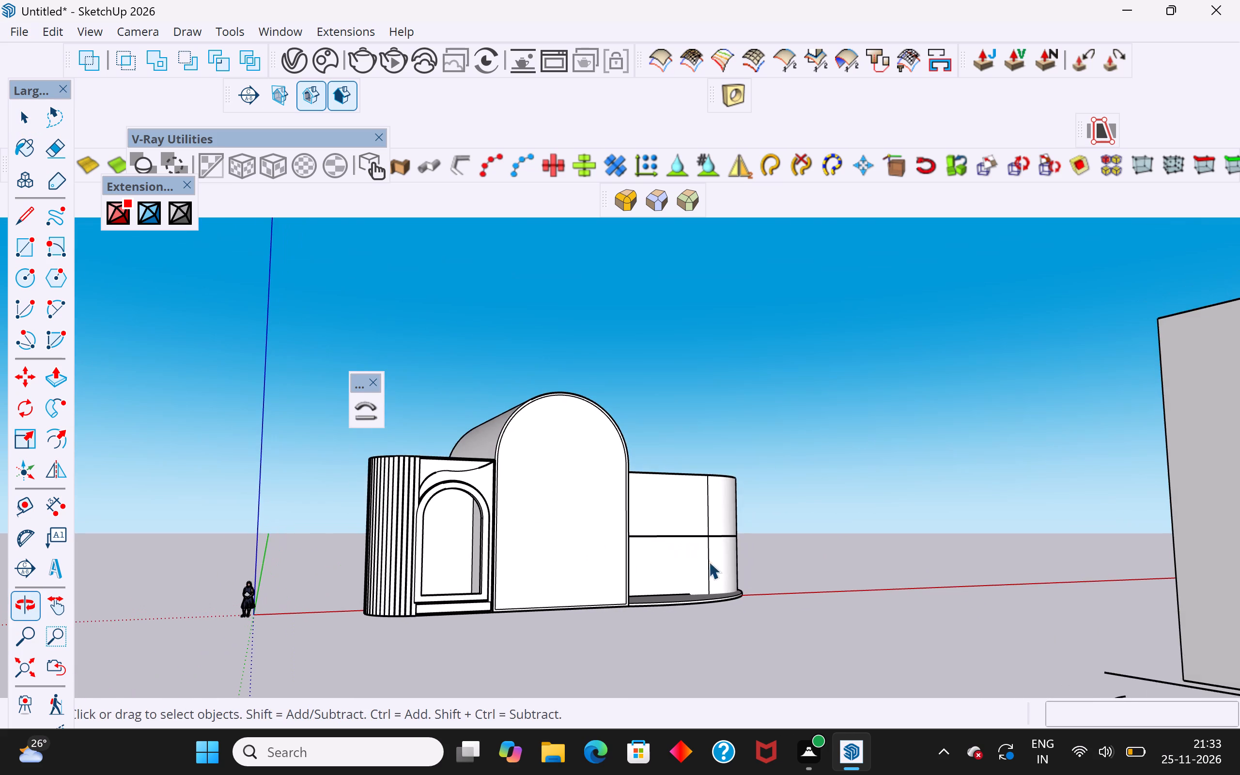
middle_drag(663, 542, 654, 619)
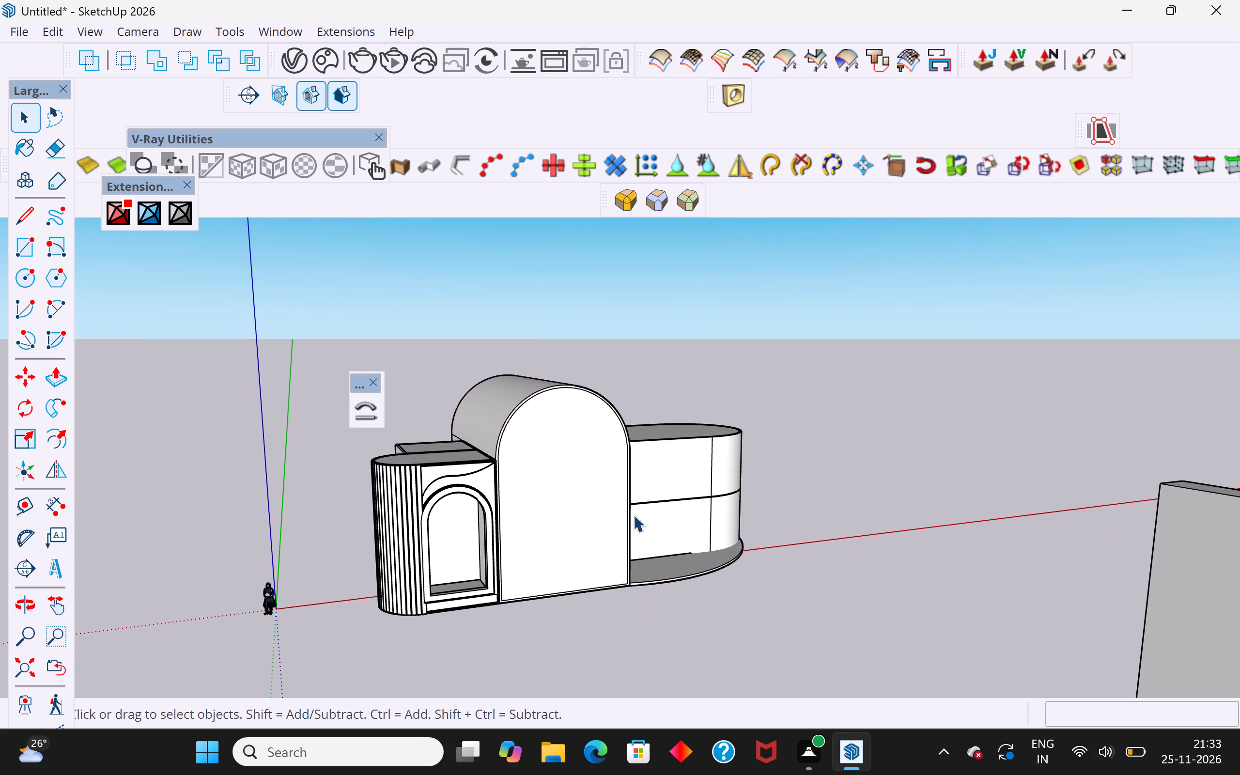
Open the tall central arched volume's group for editing and select its front face.
middle_drag(628, 512, 559, 495)
click(562, 491)
middle_drag(651, 510, 605, 535)
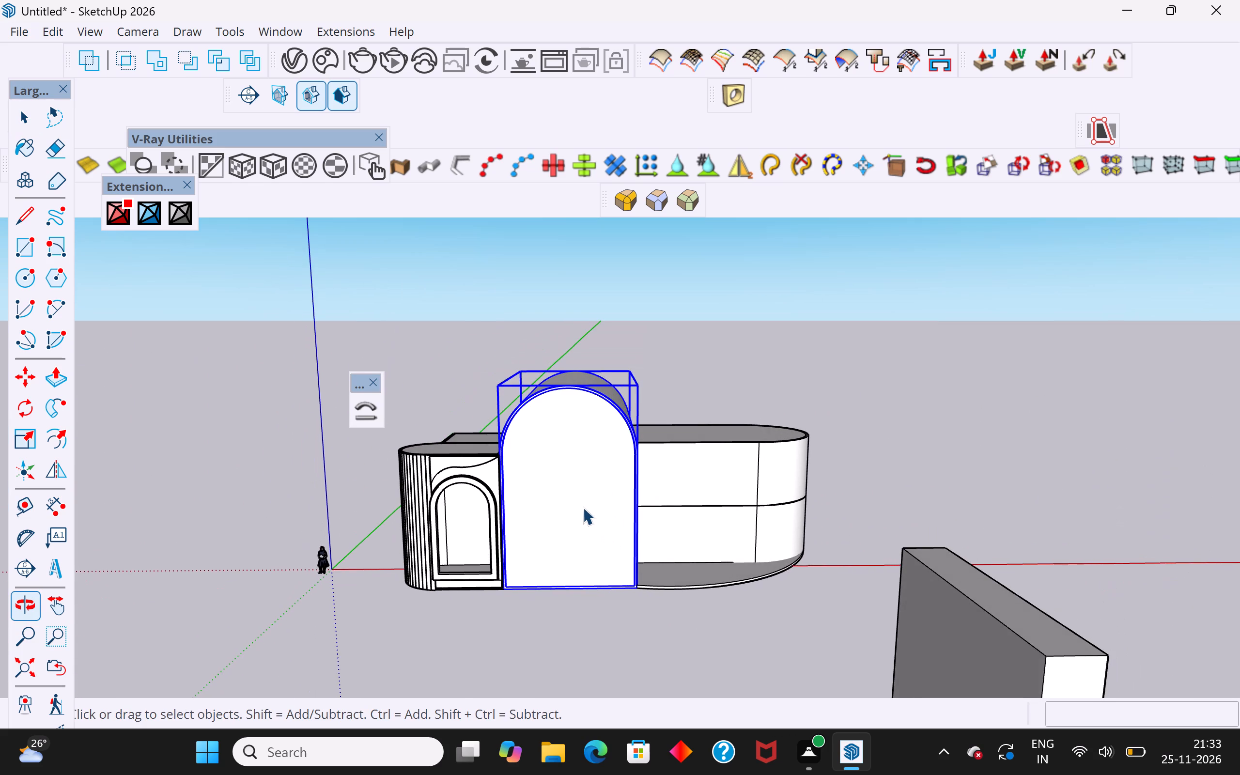
double_click(583, 507)
click(570, 472)
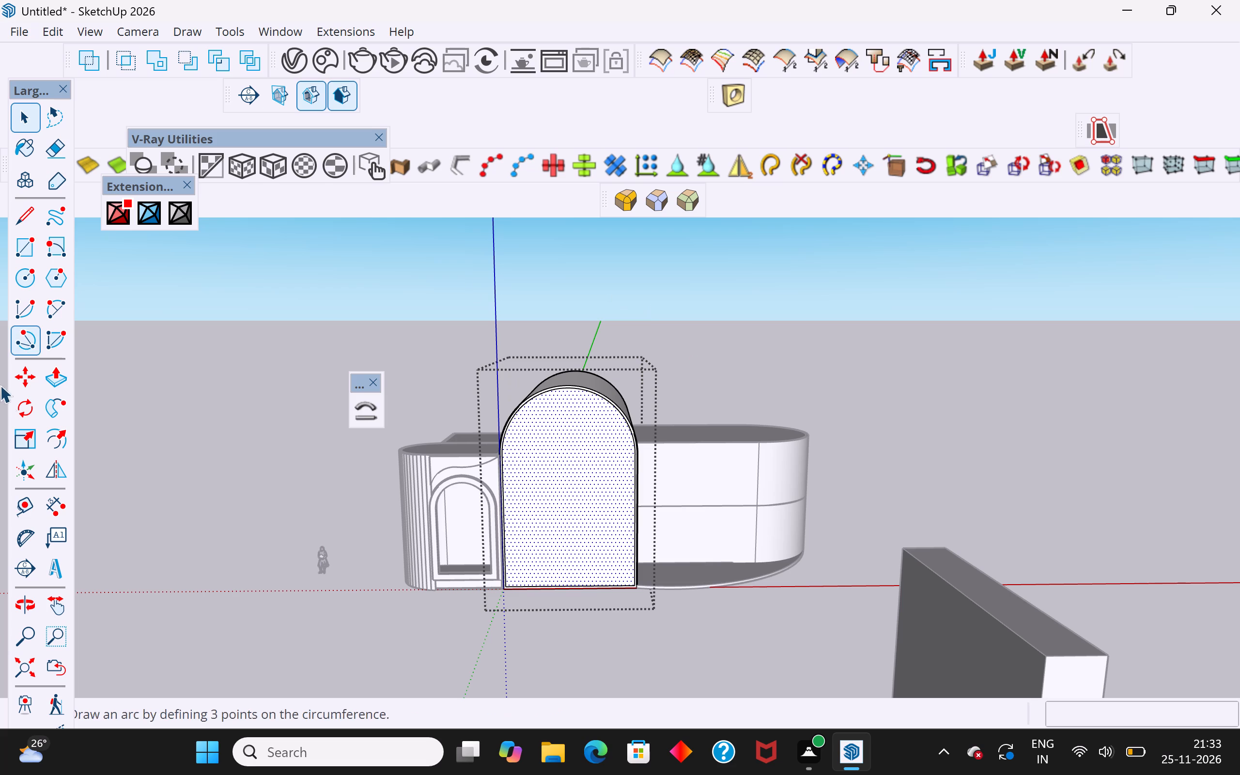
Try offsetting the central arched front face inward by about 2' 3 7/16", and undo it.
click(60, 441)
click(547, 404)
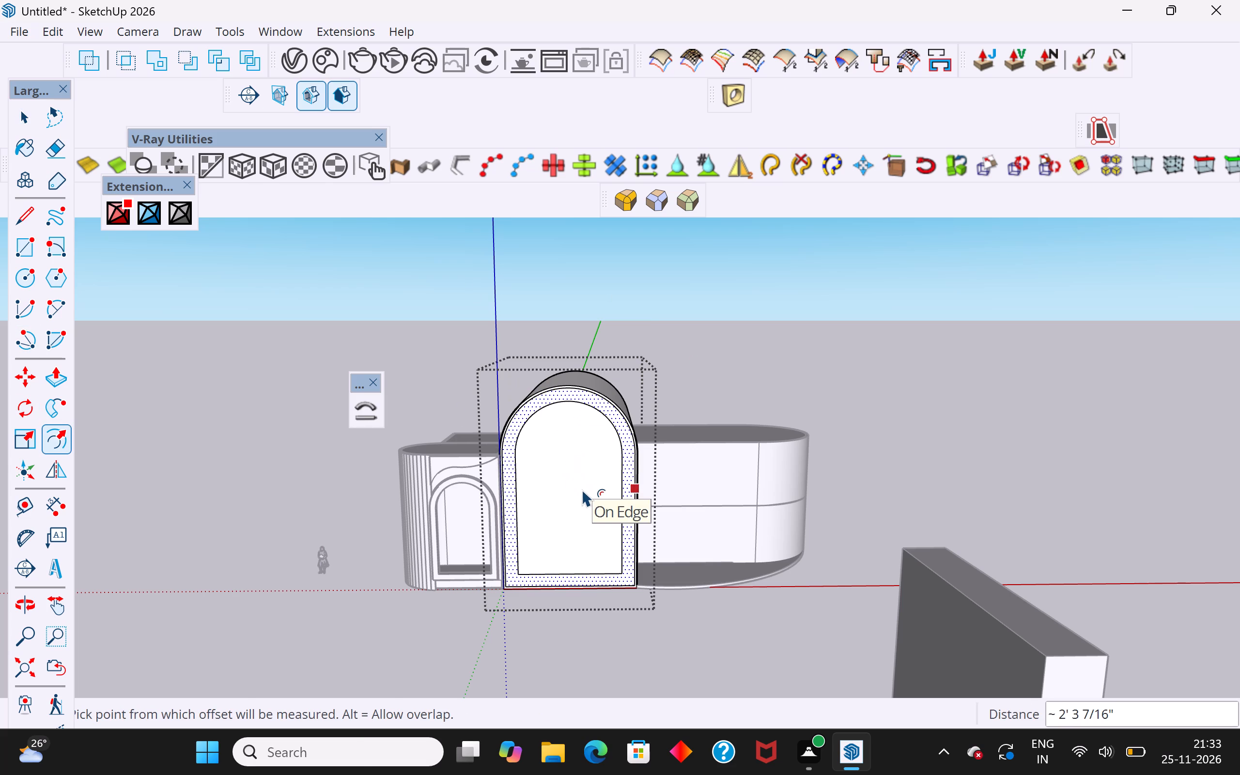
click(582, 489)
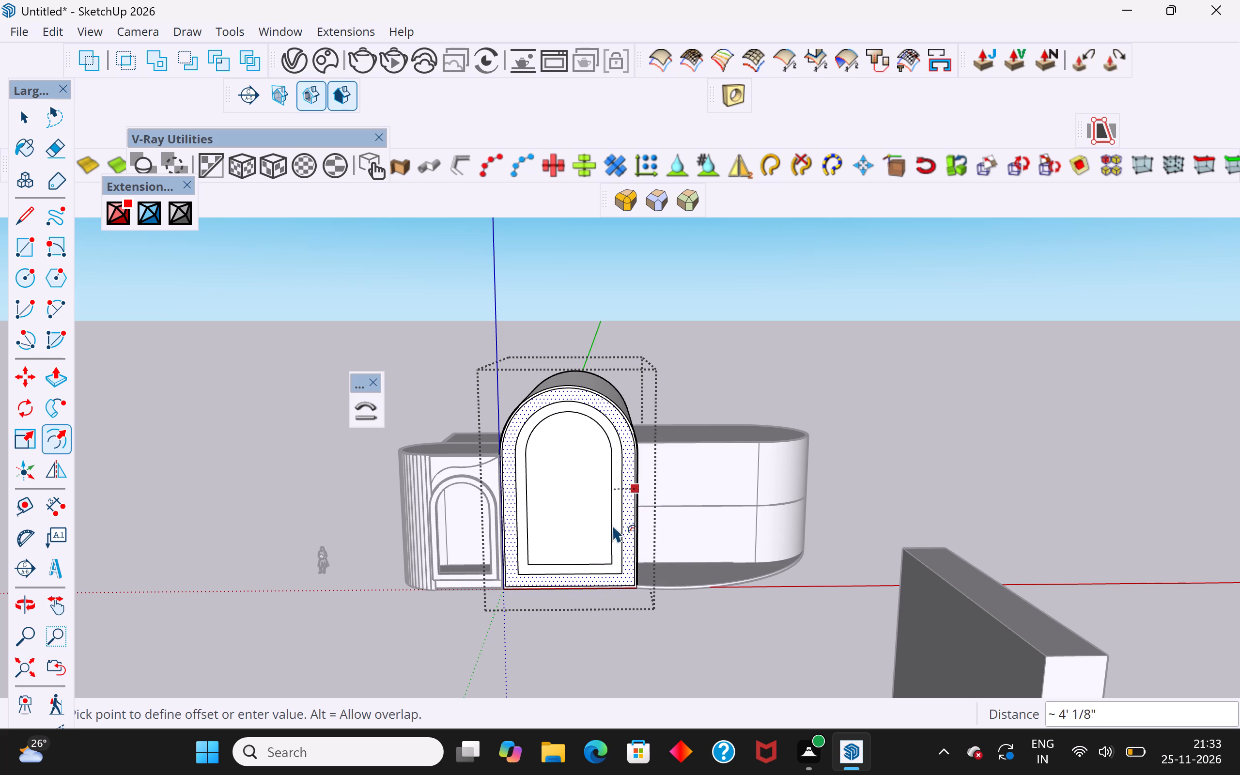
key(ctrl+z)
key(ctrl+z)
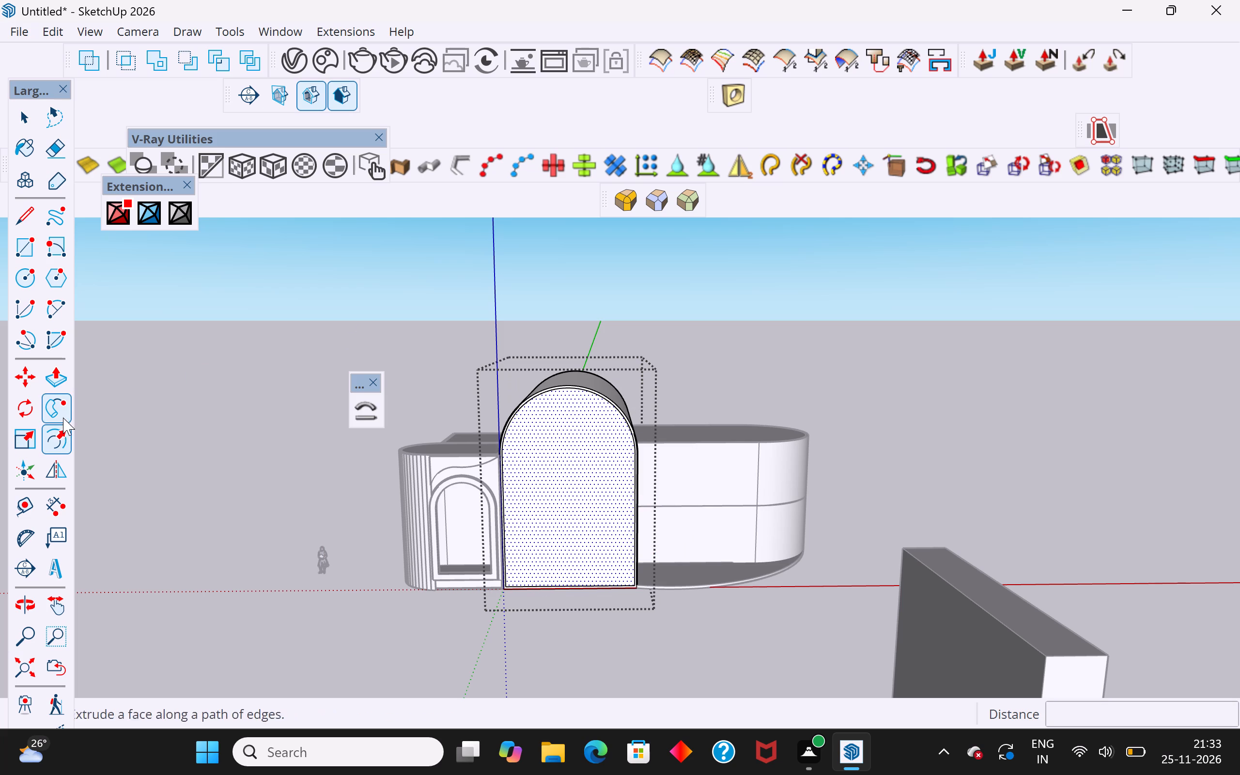
Offset the central arched front face inward by about 1' 9/16" and close the group.
click(58, 435)
click(513, 431)
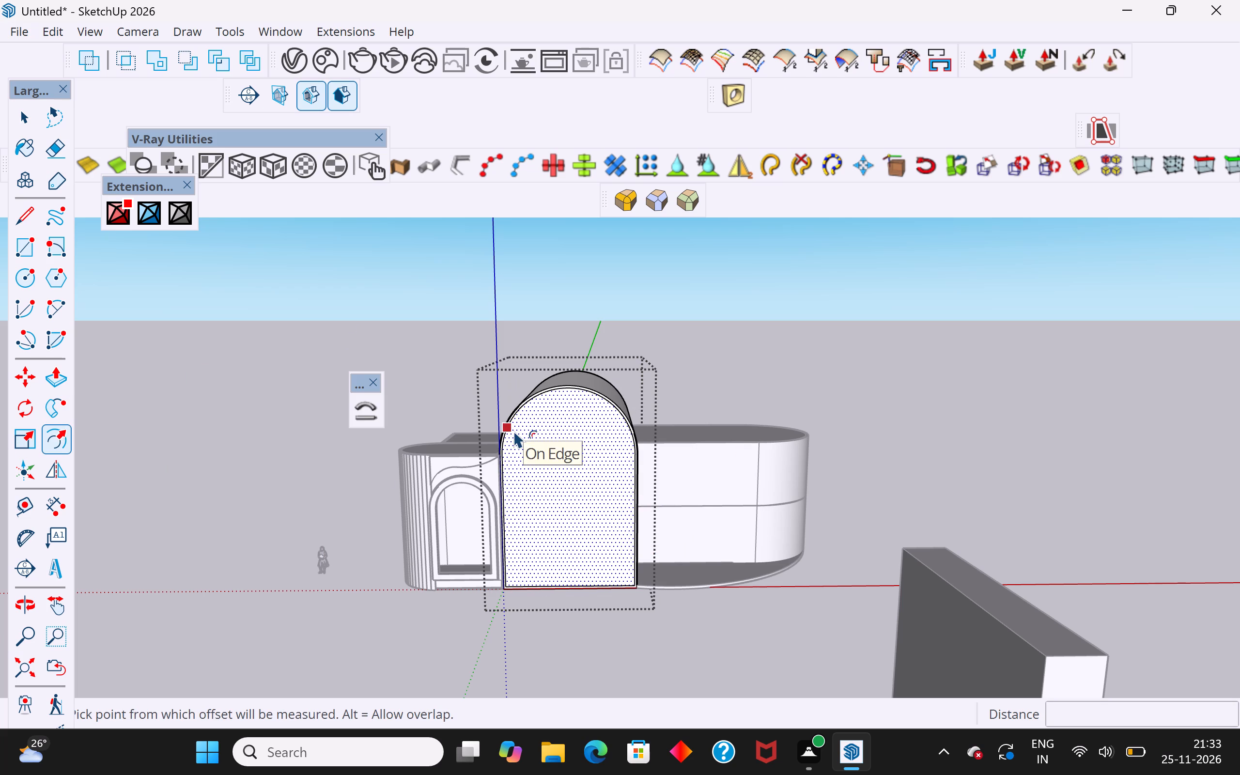
scroll(528, 442, up, 9)
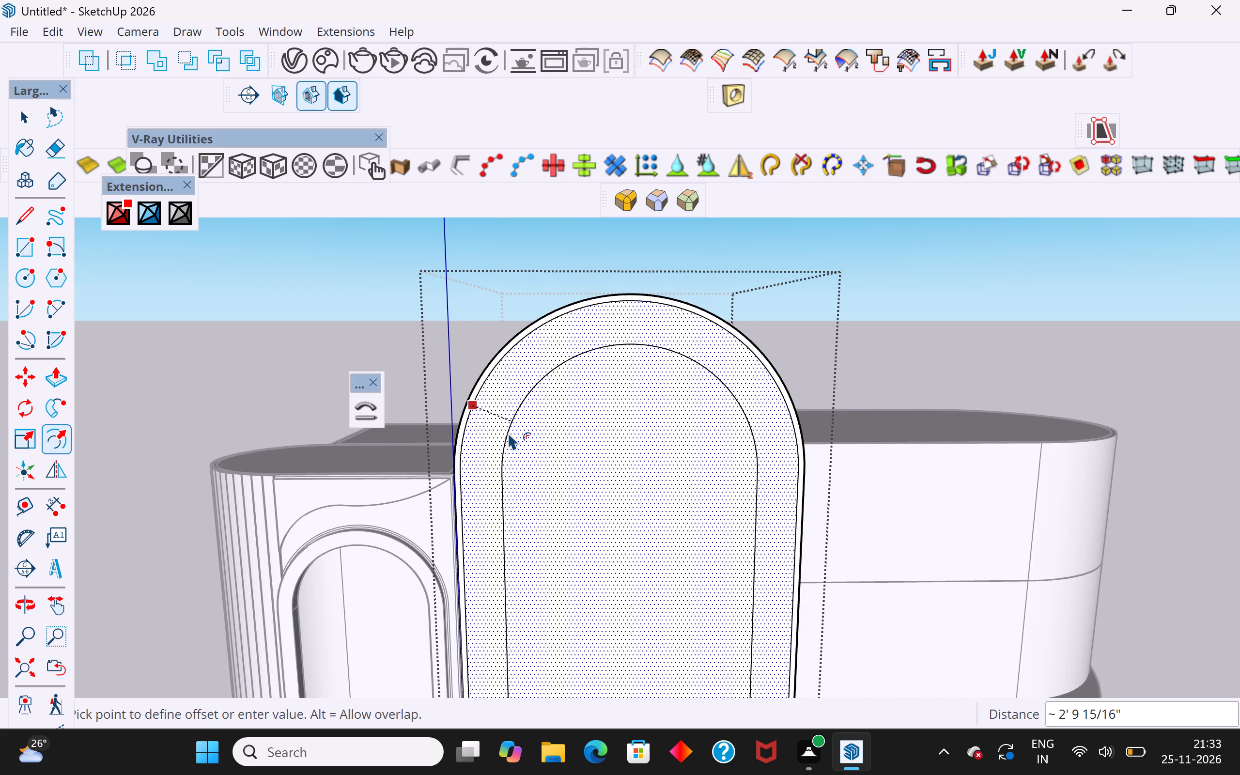
scroll(508, 433, down, 2)
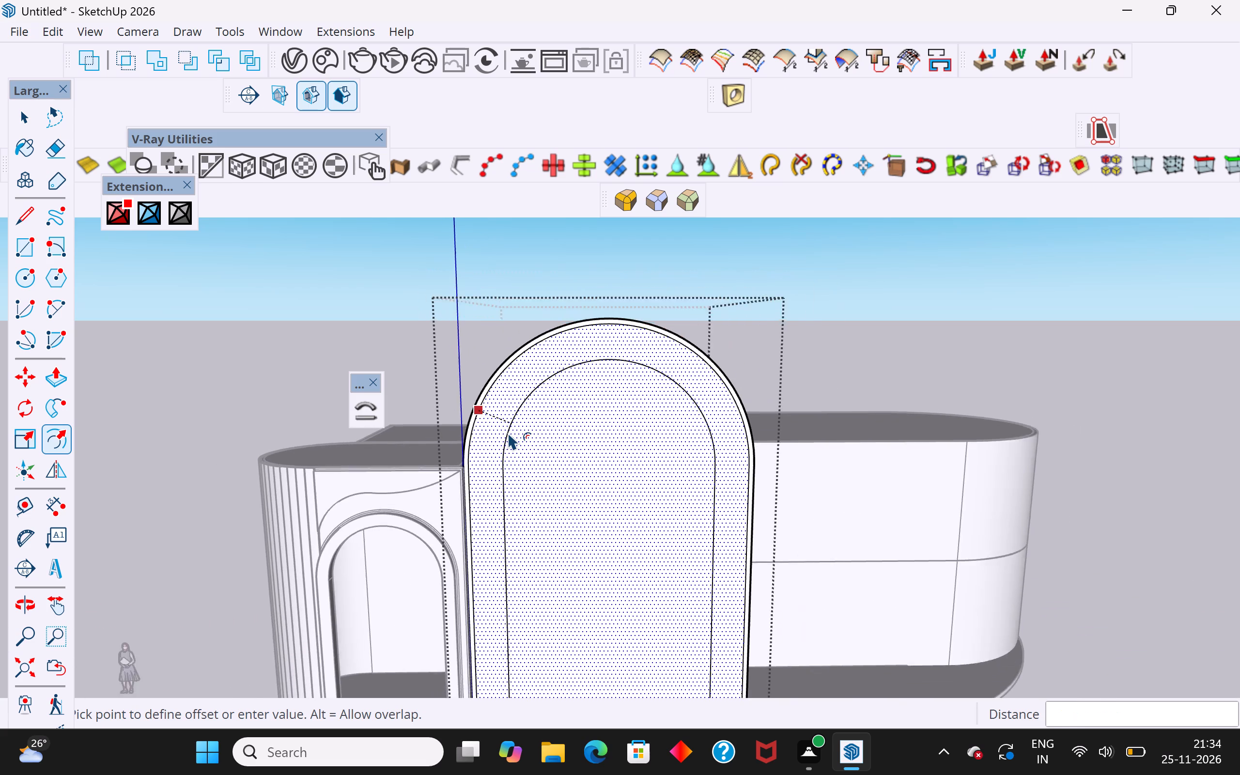
scroll(508, 433, down, 2)
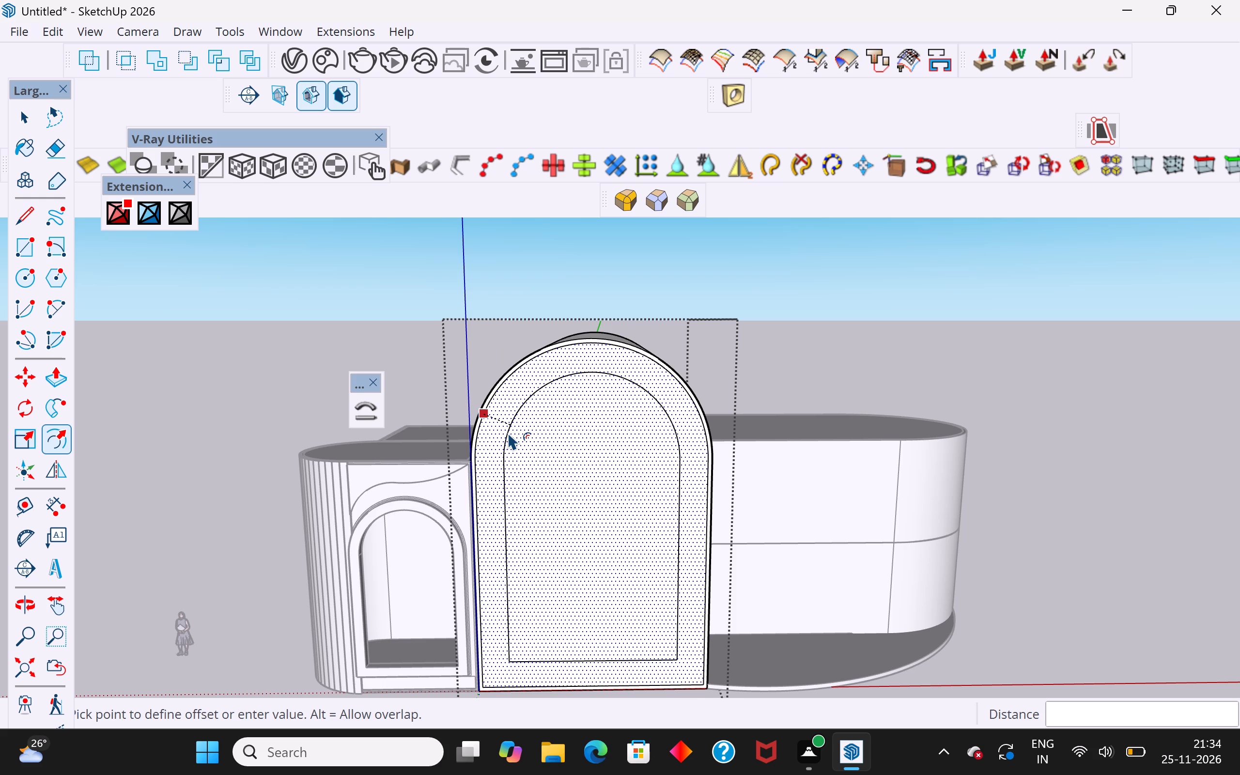
scroll(508, 433, up, 4)
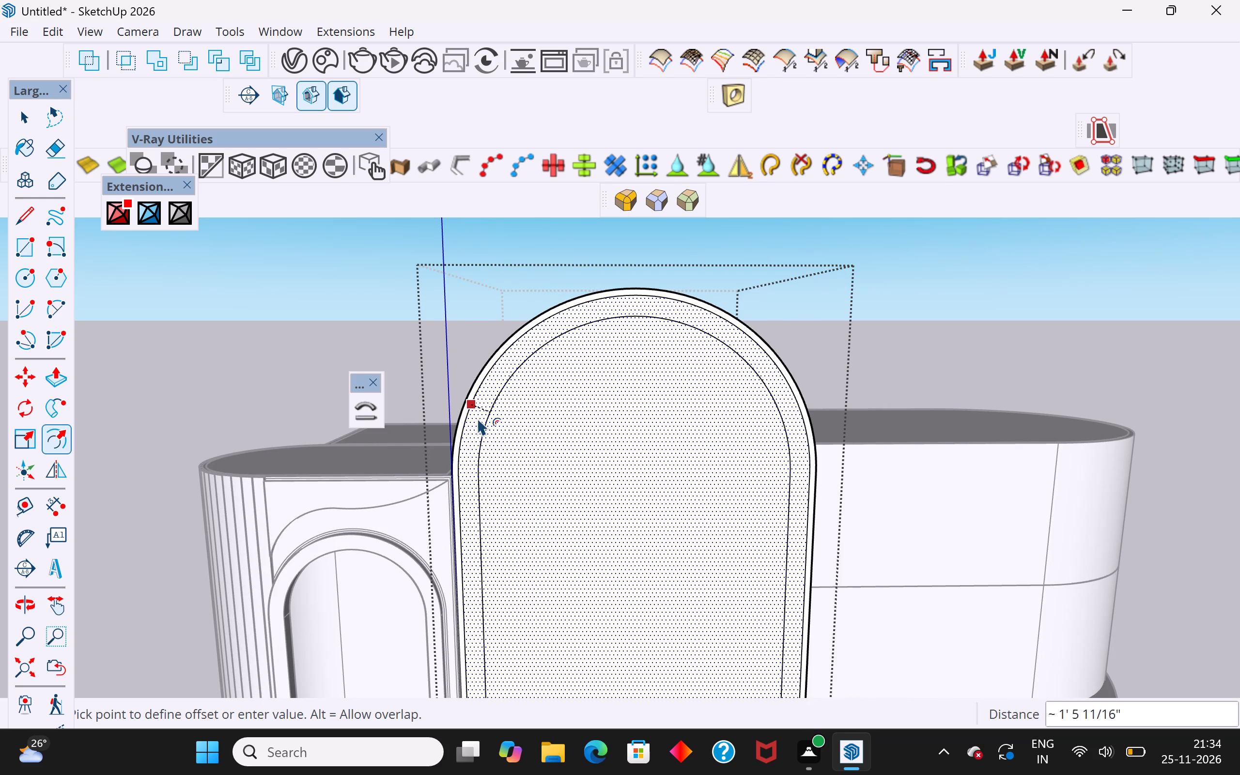
click(480, 426)
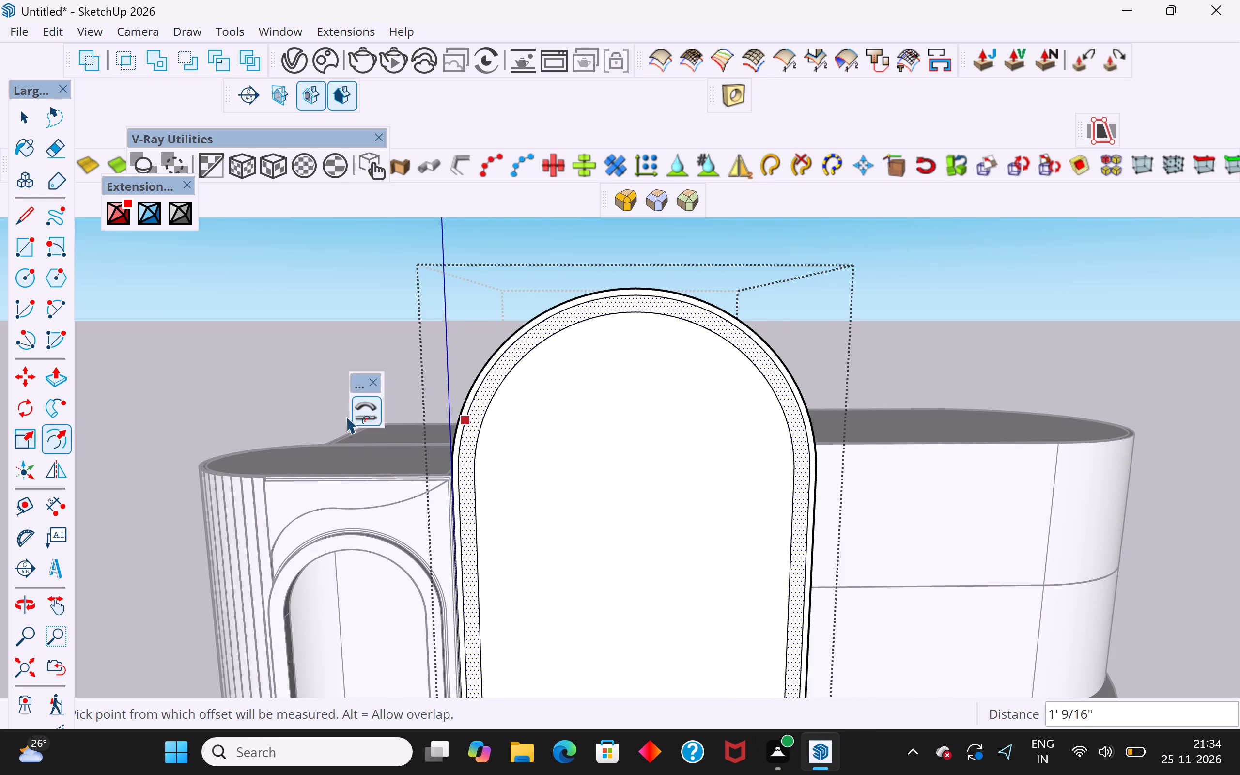
scroll(346, 417, down, 10)
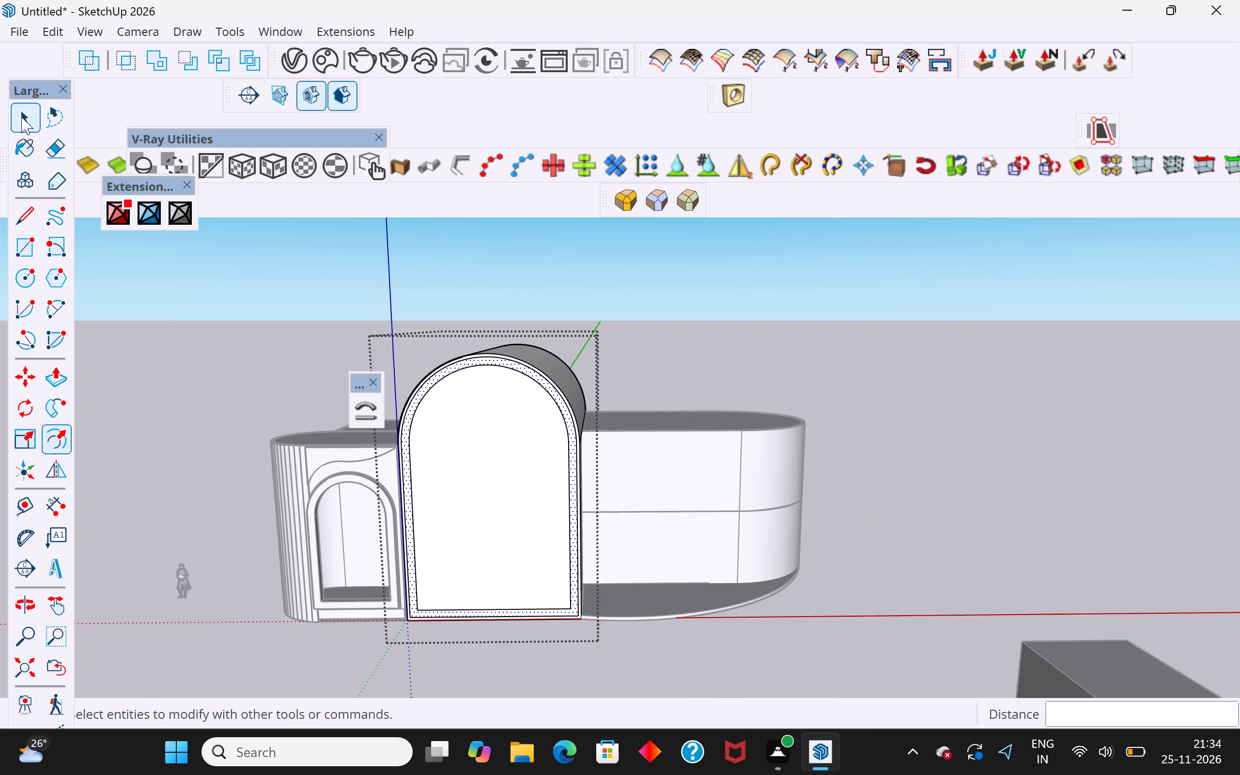
click(21, 117)
click(256, 292)
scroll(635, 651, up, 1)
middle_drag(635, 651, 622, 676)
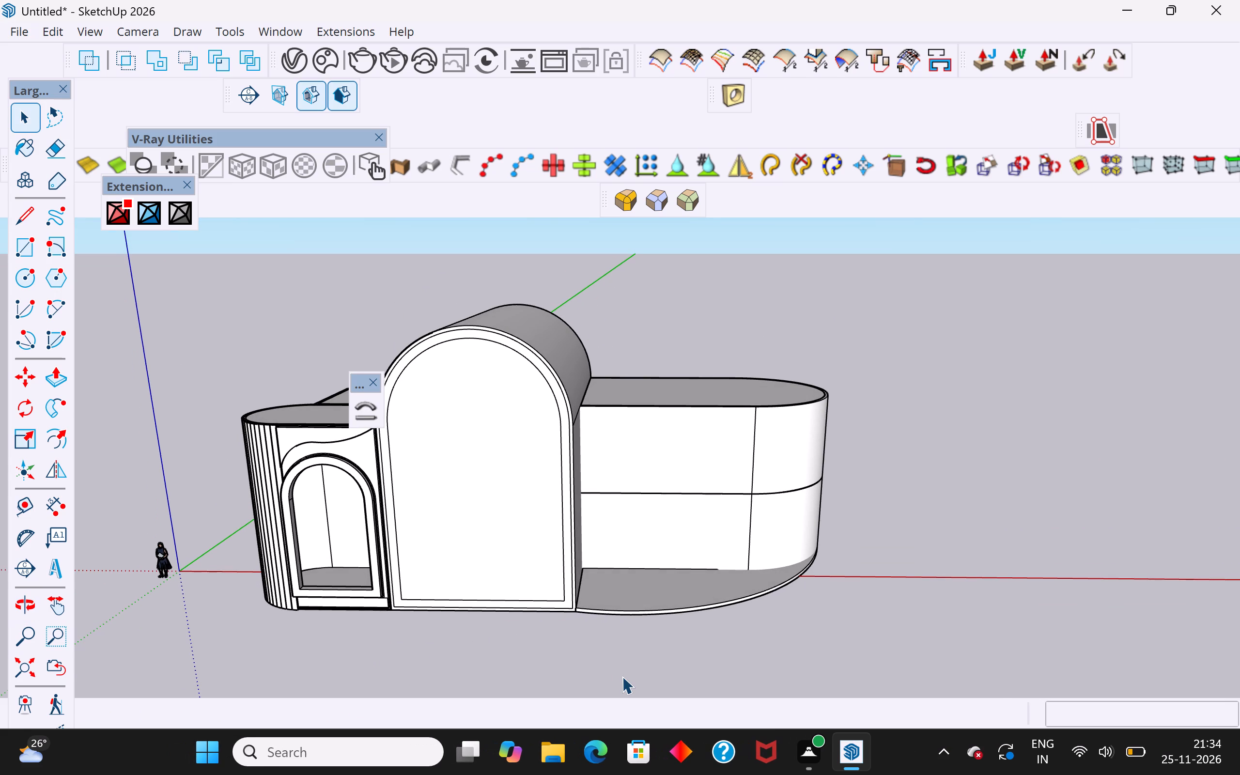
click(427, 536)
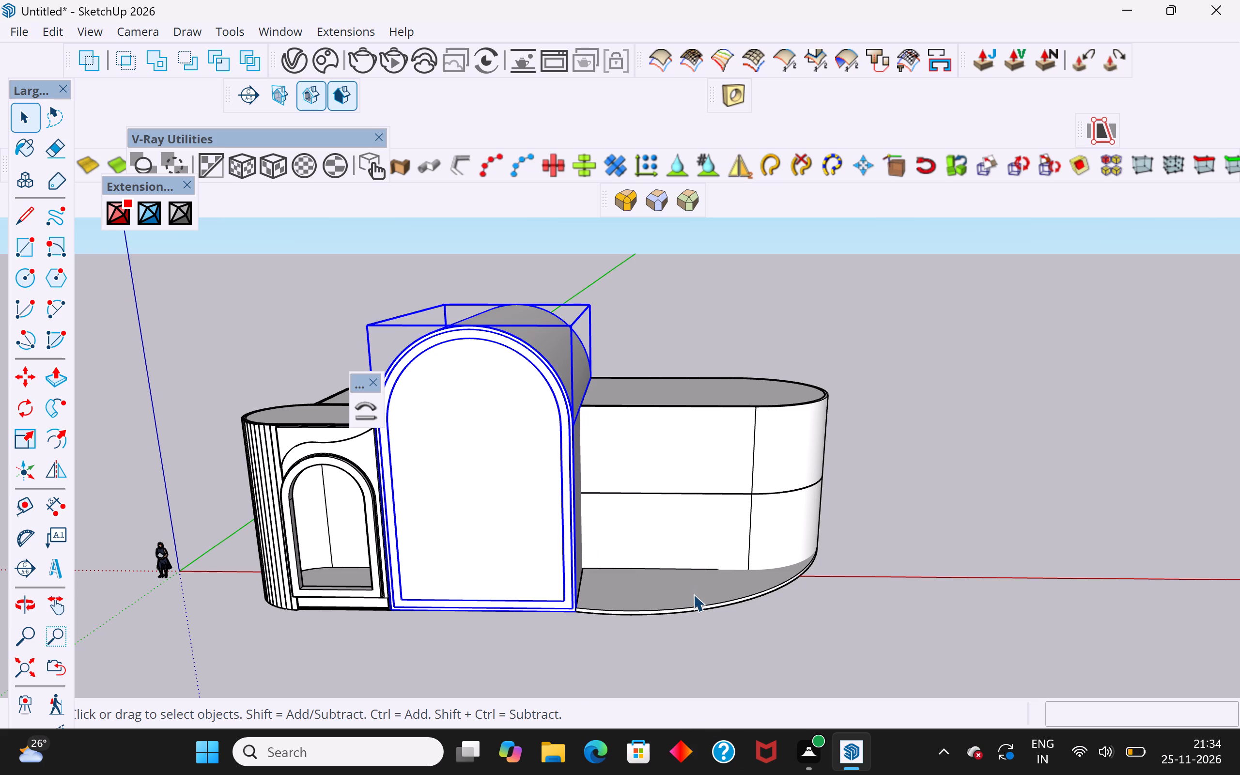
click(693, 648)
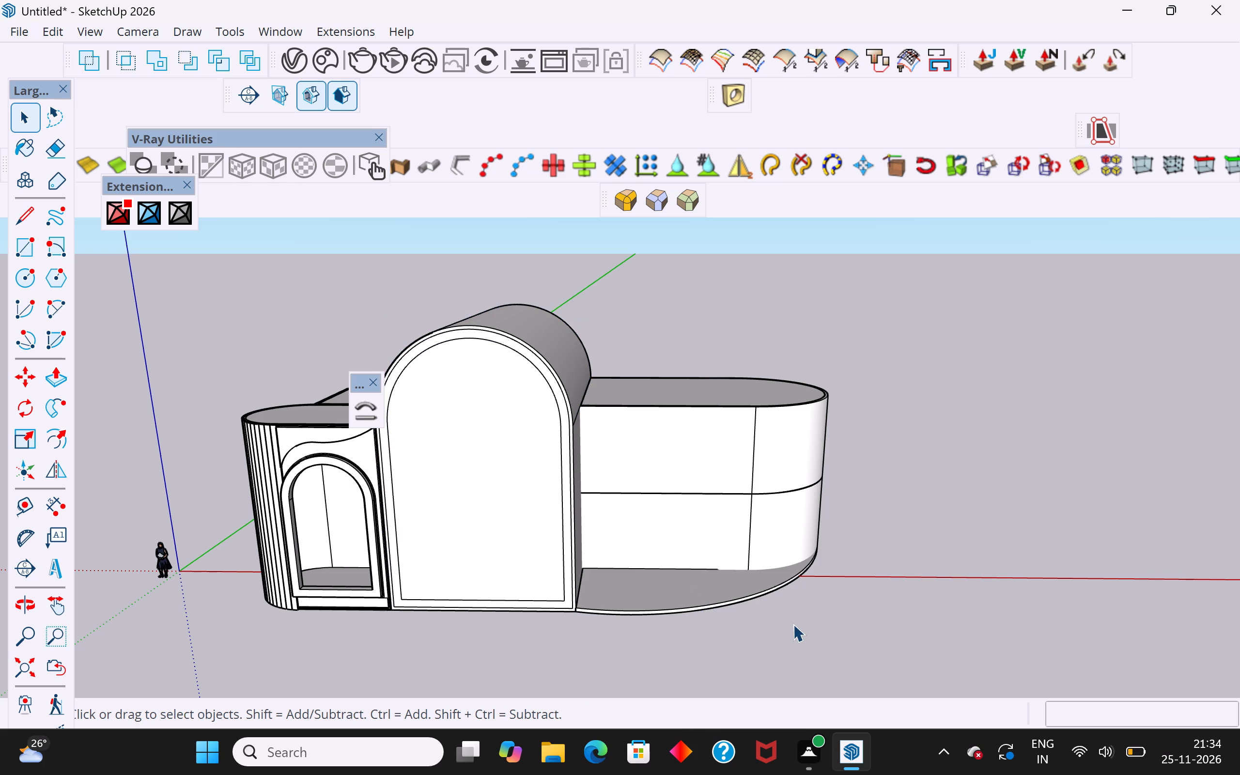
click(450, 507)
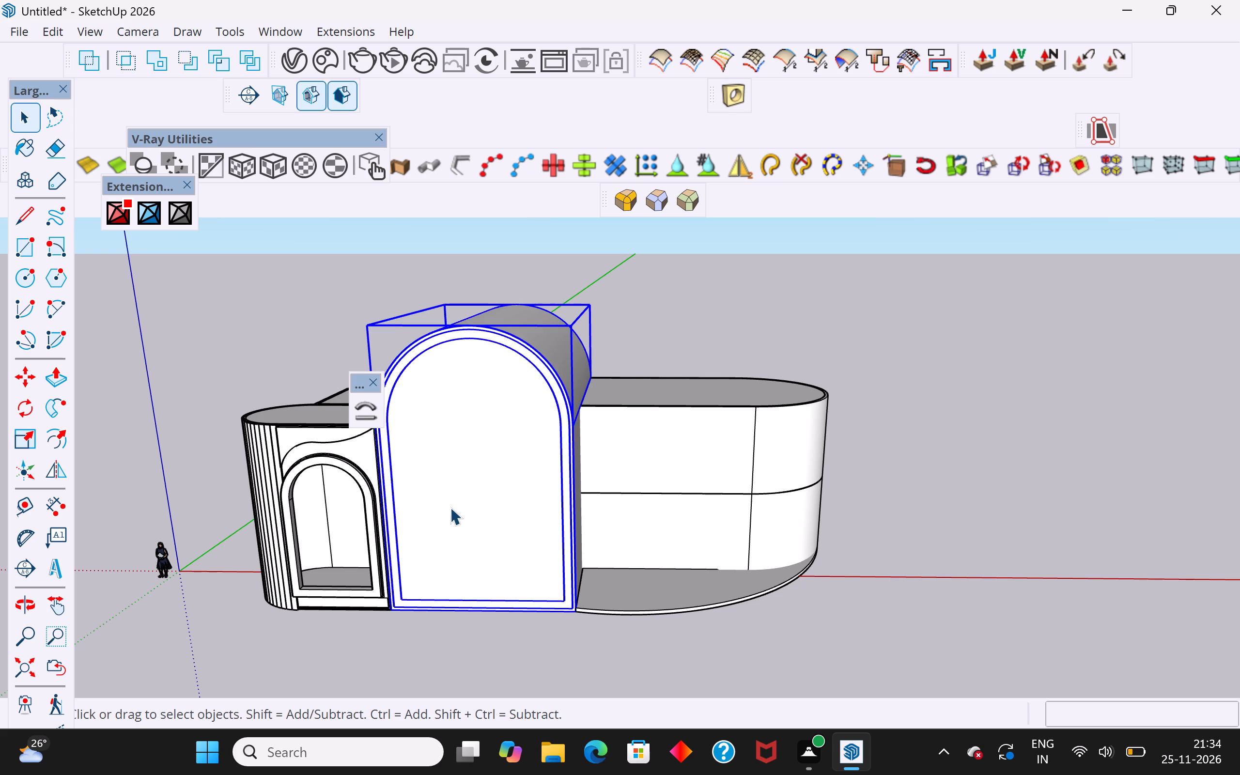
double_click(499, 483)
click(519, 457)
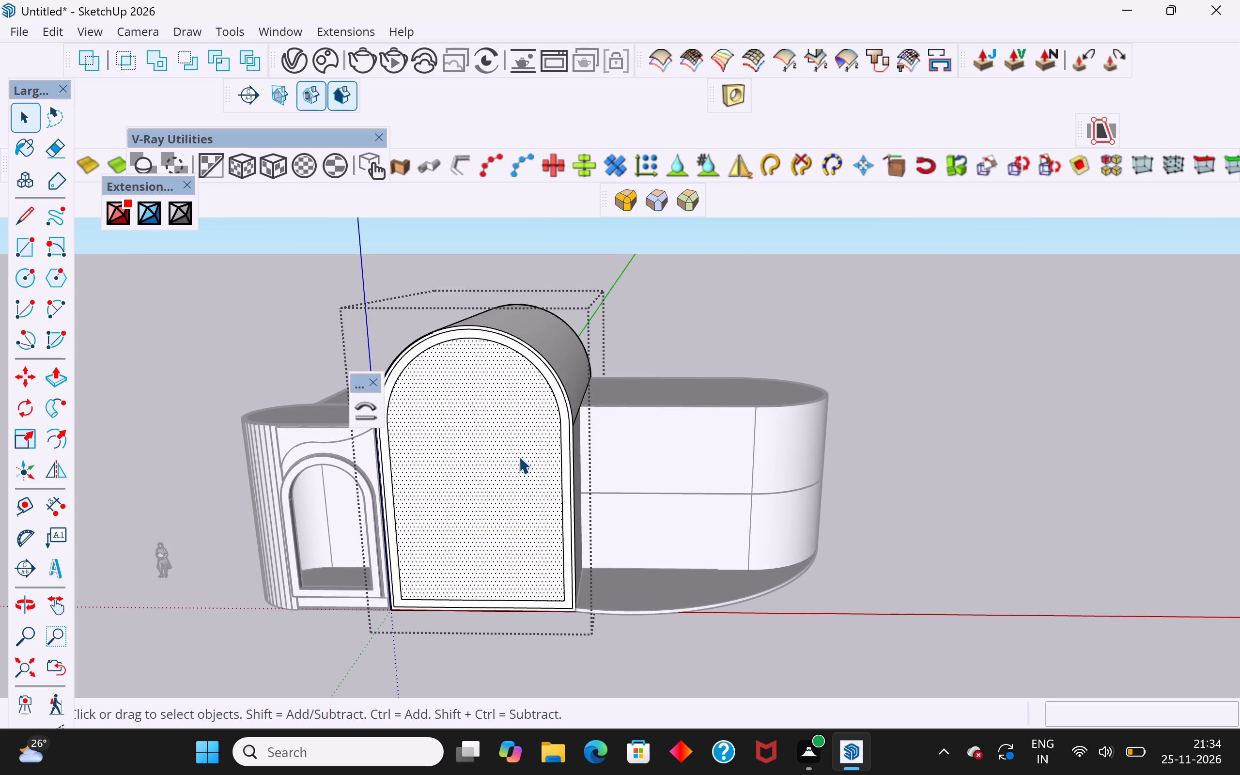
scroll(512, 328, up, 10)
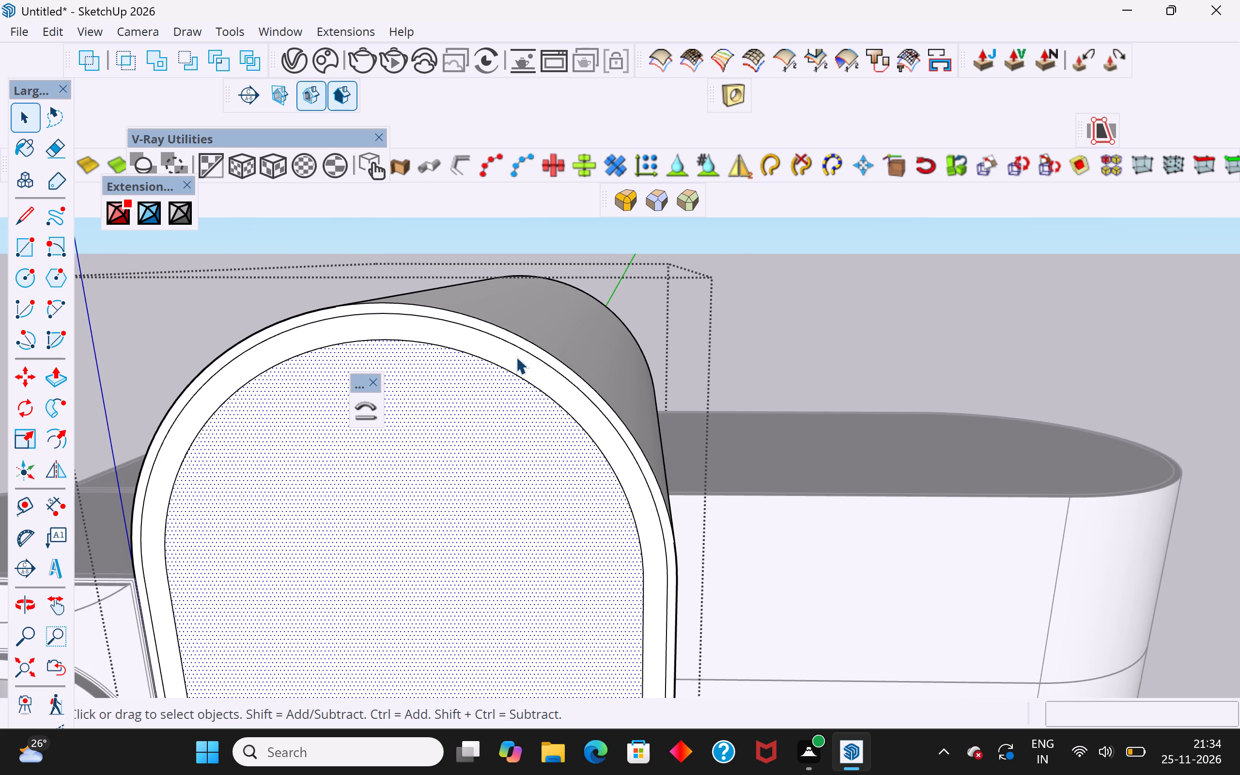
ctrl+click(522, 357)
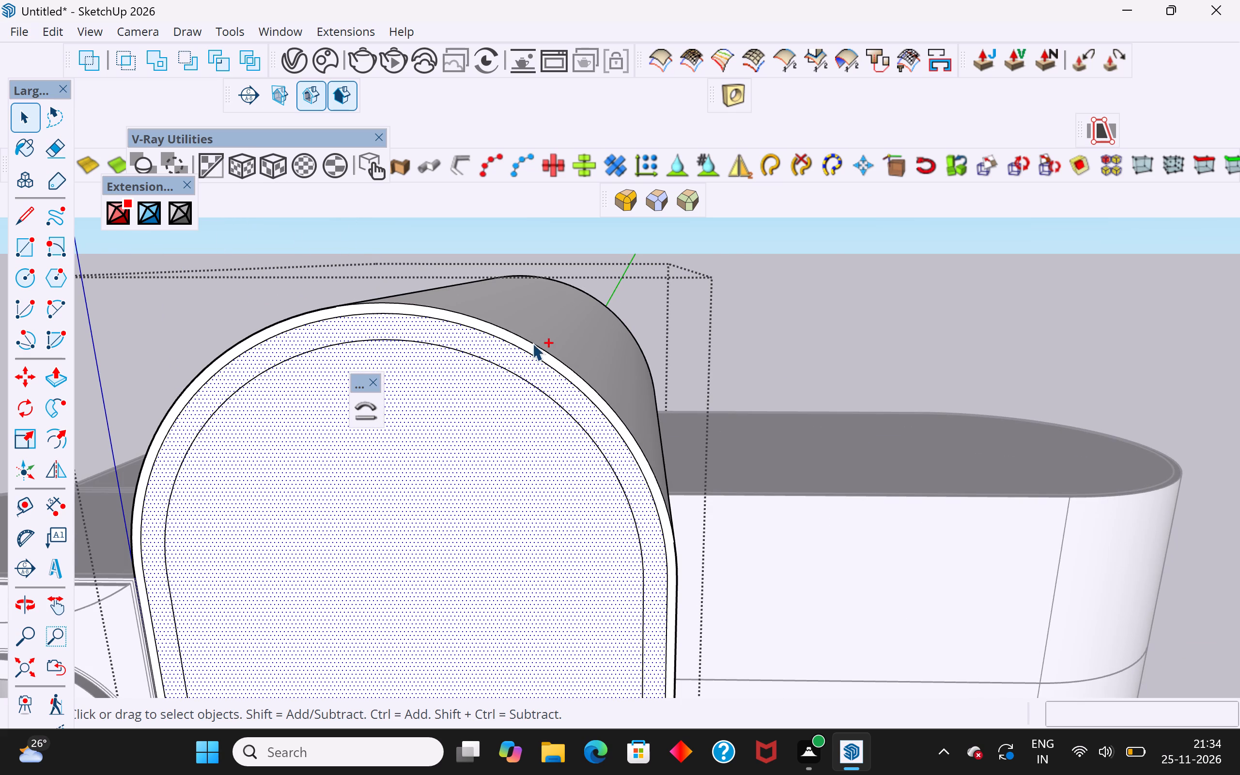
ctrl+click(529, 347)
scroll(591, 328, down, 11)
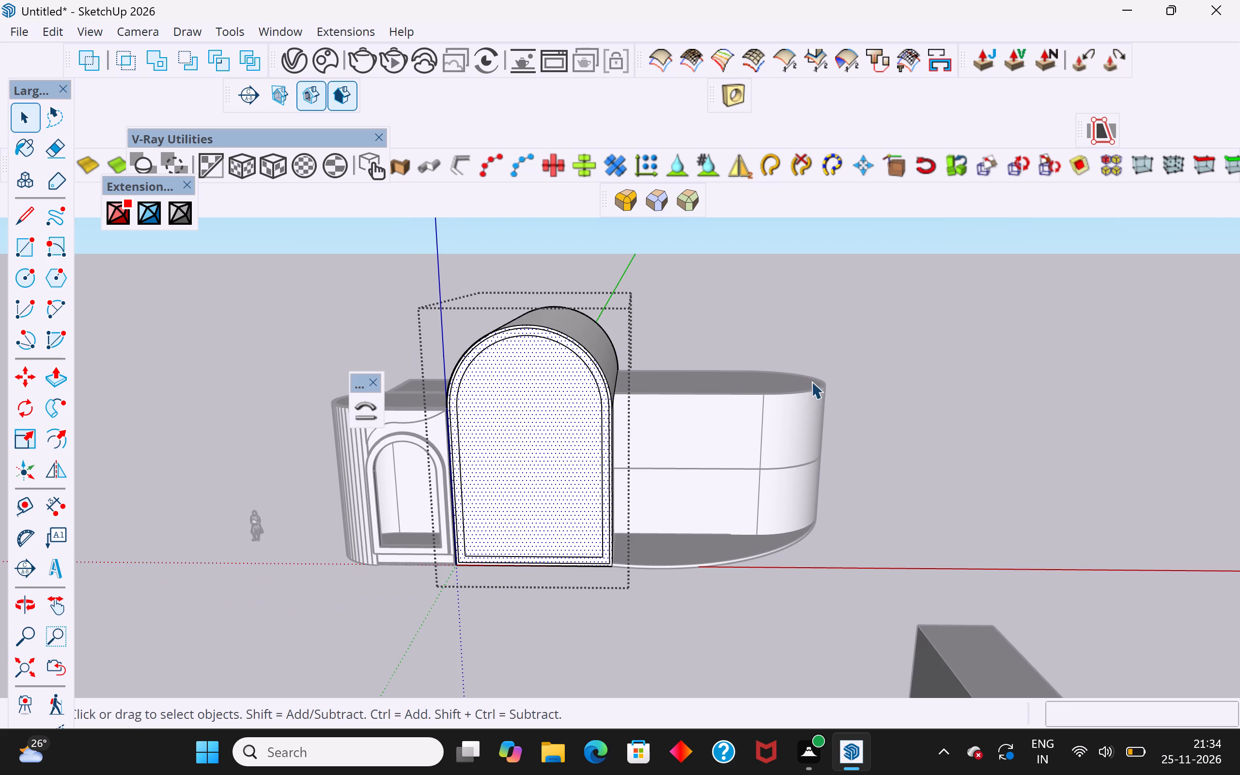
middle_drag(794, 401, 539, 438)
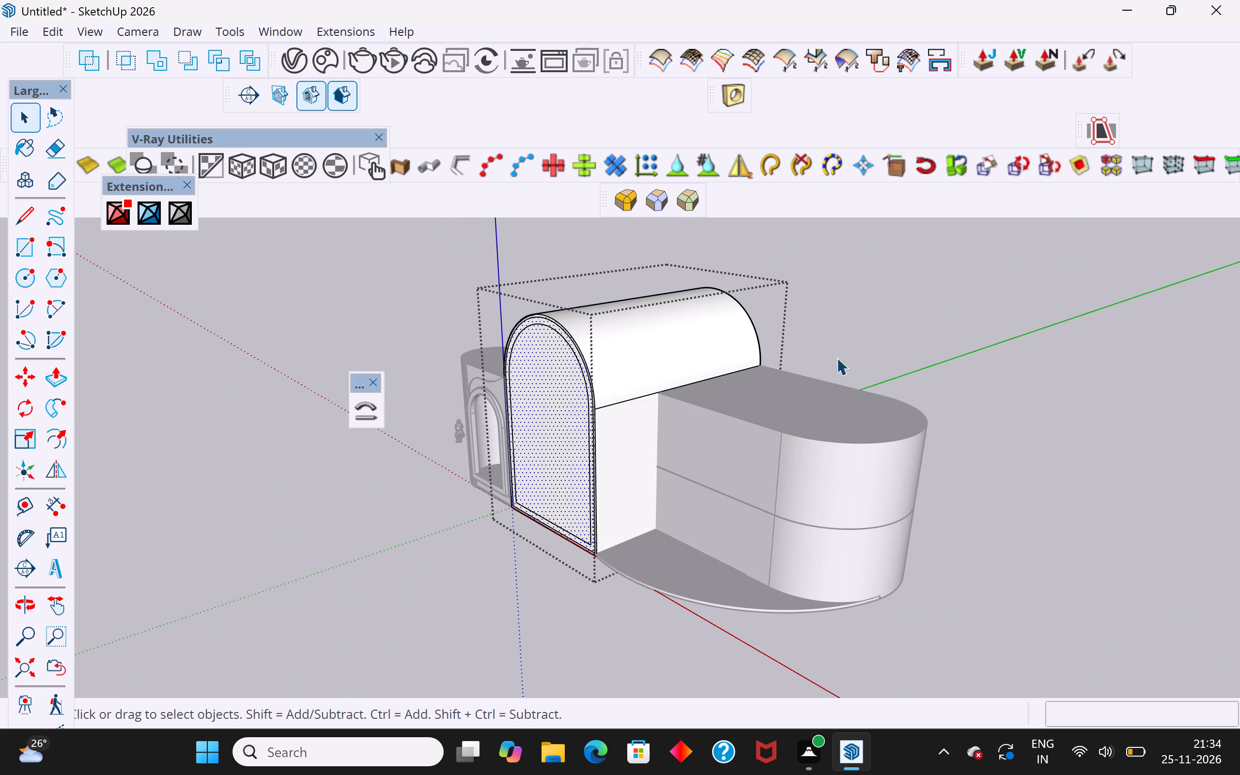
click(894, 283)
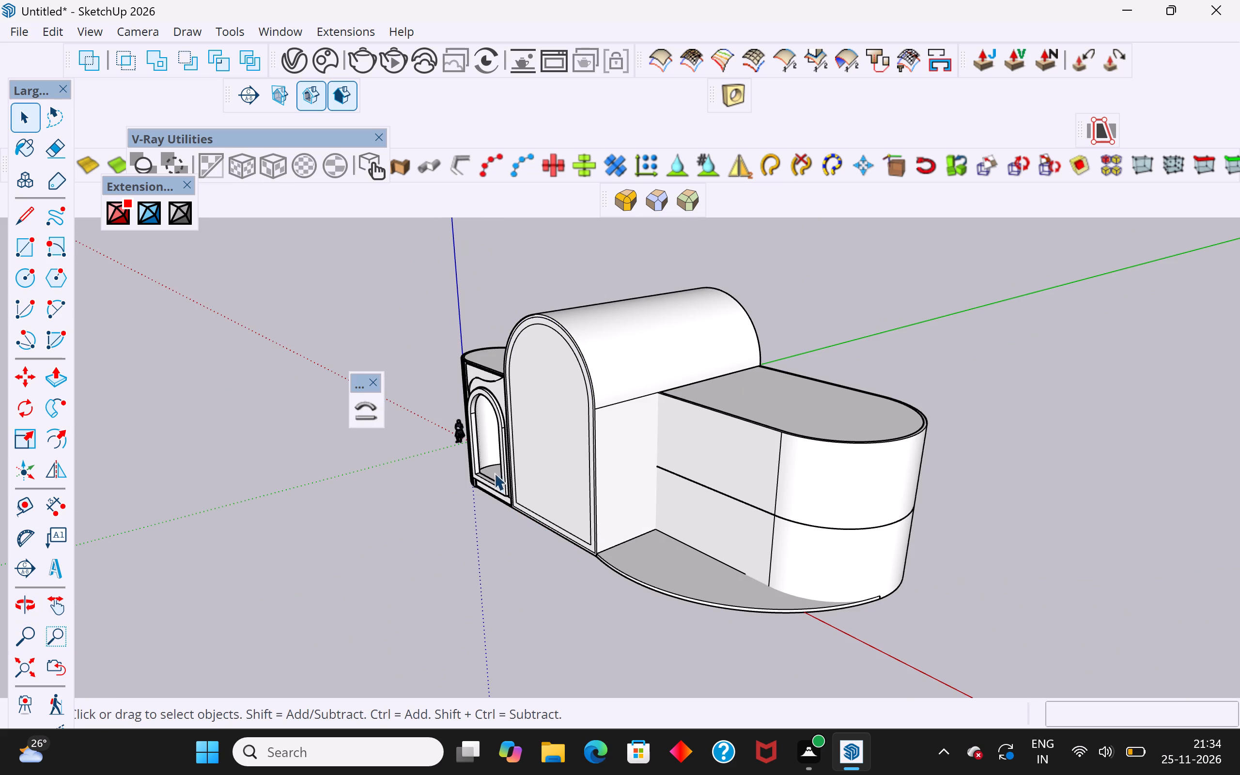
Open the tall central arched volume's group for editing and select the narrow inset border face on its front.
click(559, 438)
double_click(552, 432)
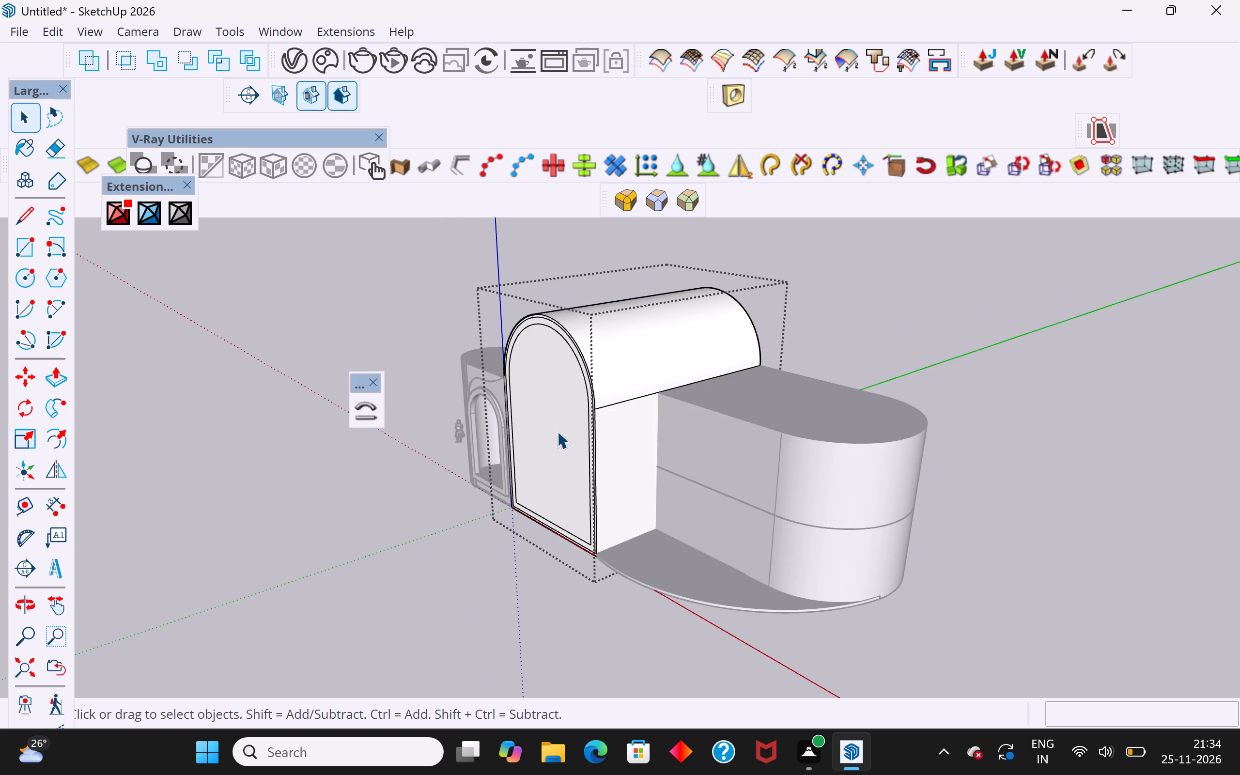
click(558, 431)
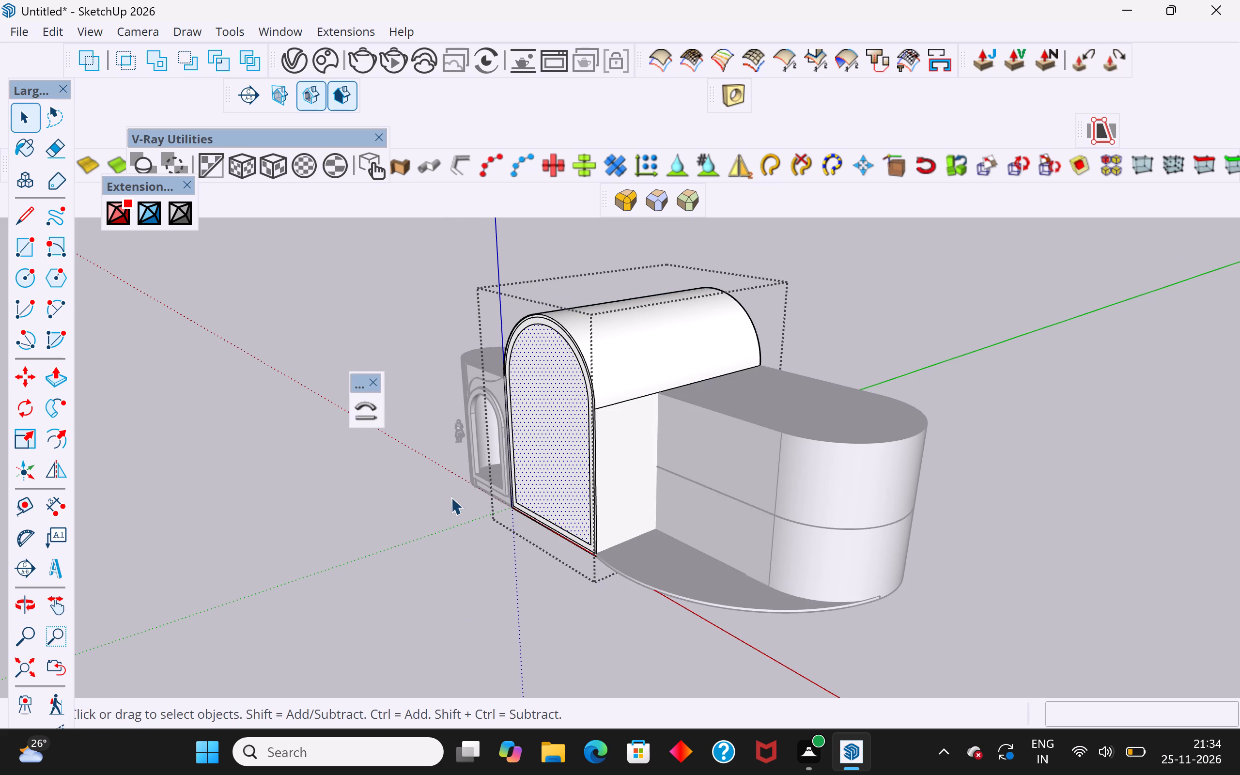
middle_drag(456, 497, 671, 471)
scroll(608, 476, up, 3)
scroll(514, 538, up, 4)
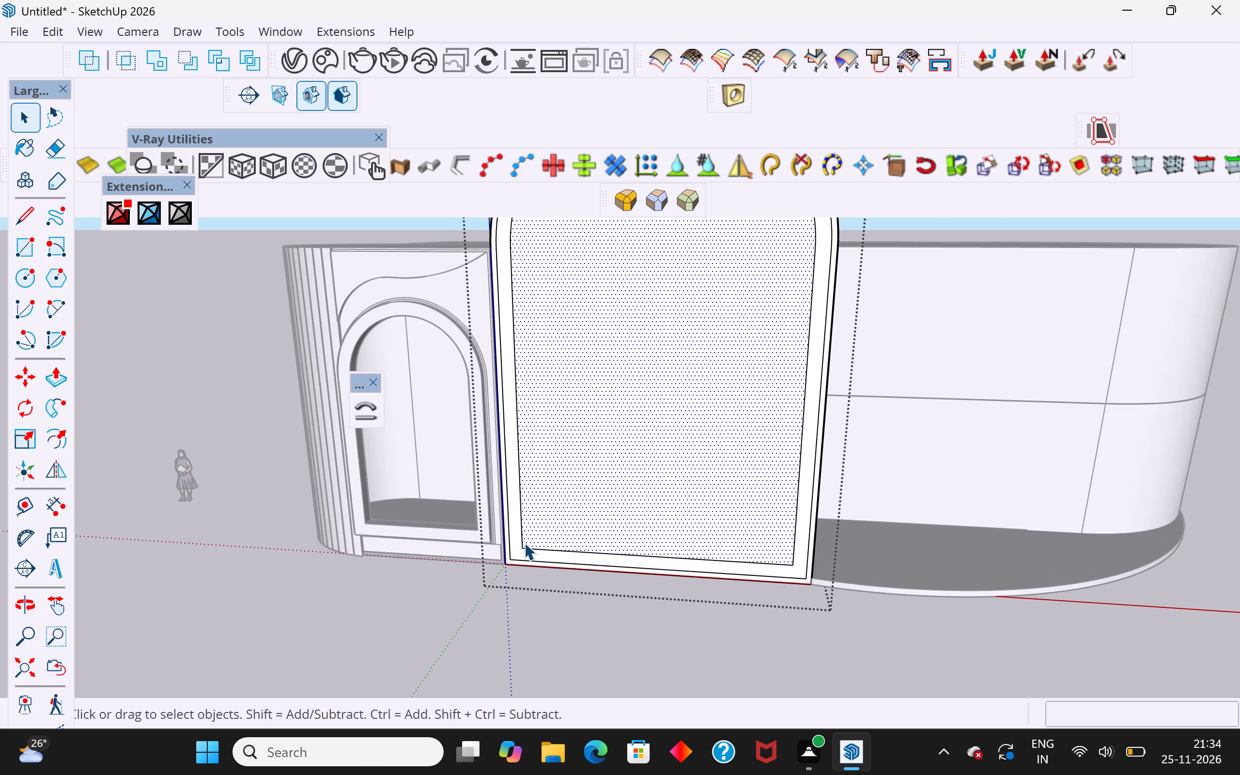
scroll(585, 565, up, 4)
click(571, 554)
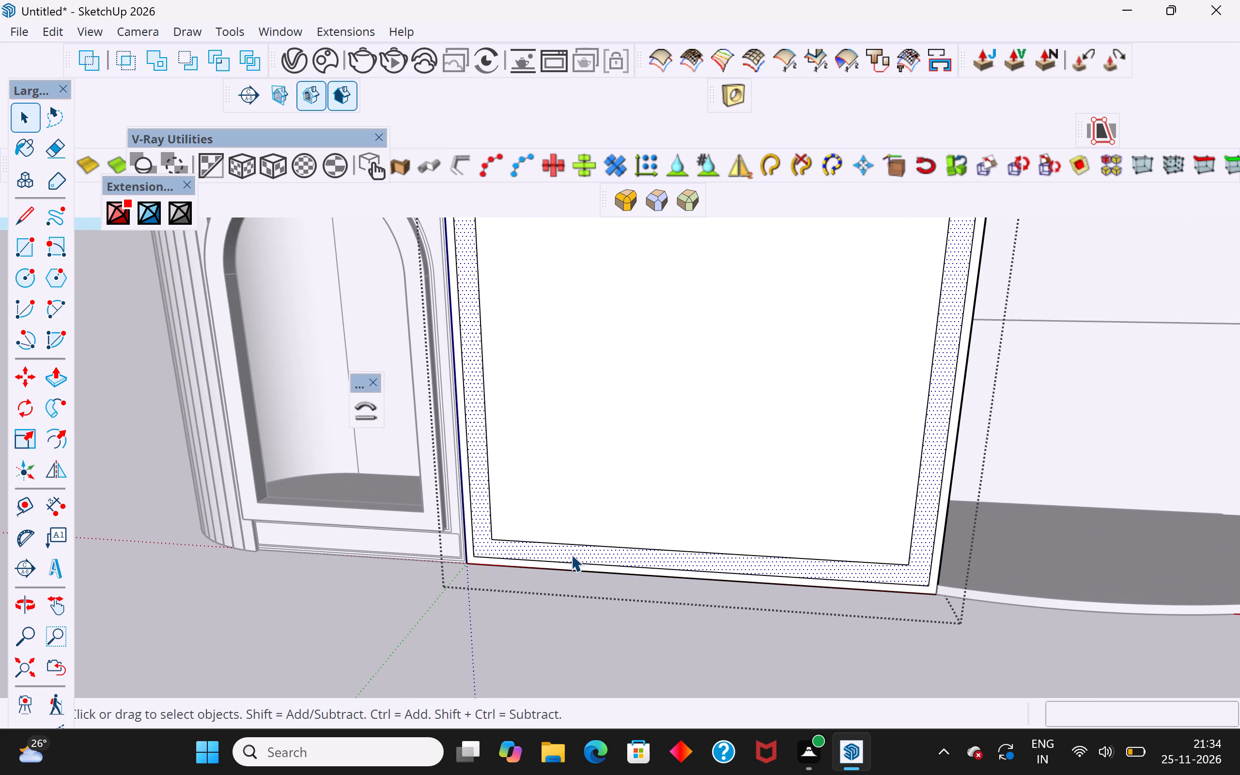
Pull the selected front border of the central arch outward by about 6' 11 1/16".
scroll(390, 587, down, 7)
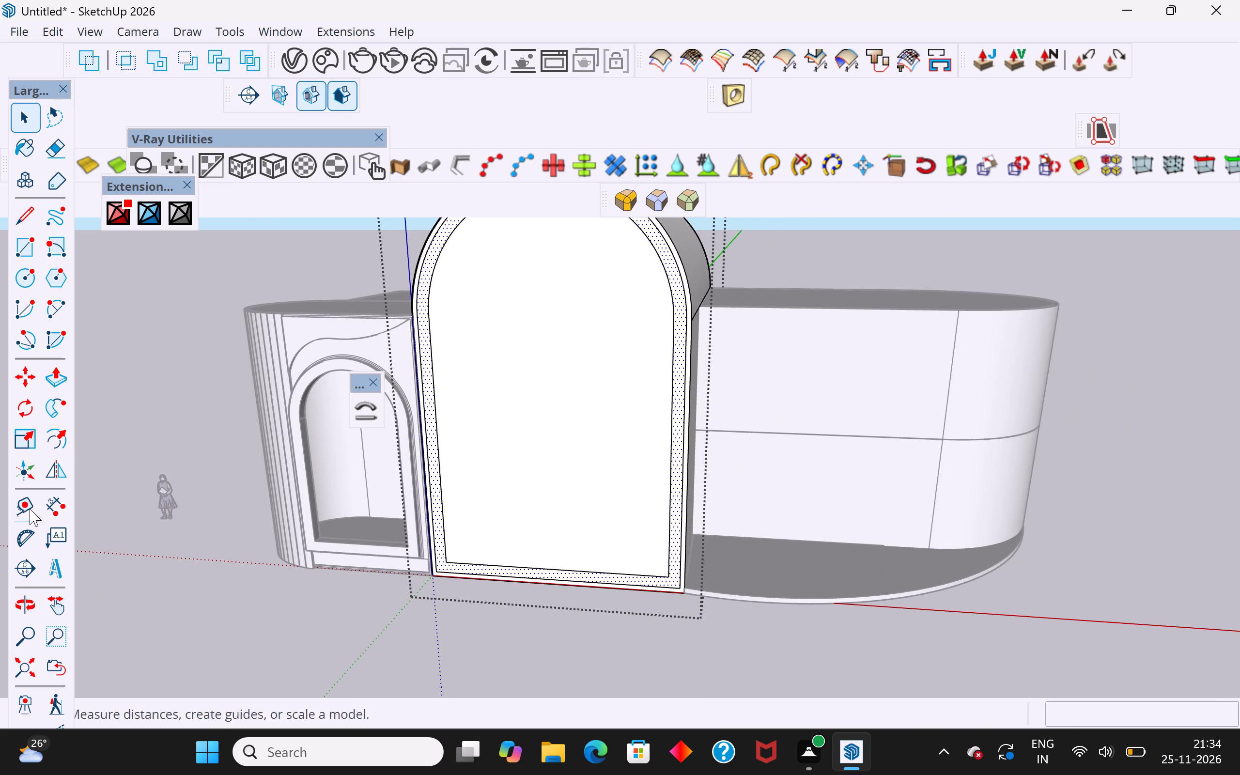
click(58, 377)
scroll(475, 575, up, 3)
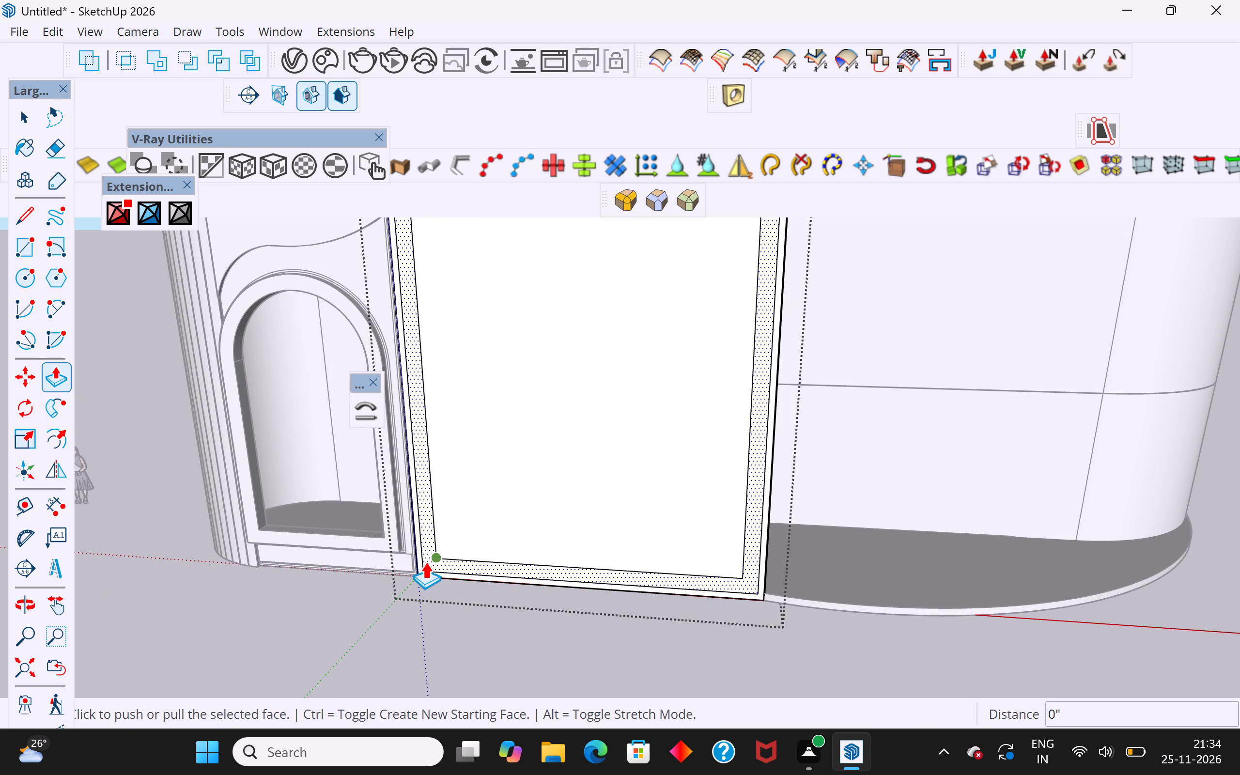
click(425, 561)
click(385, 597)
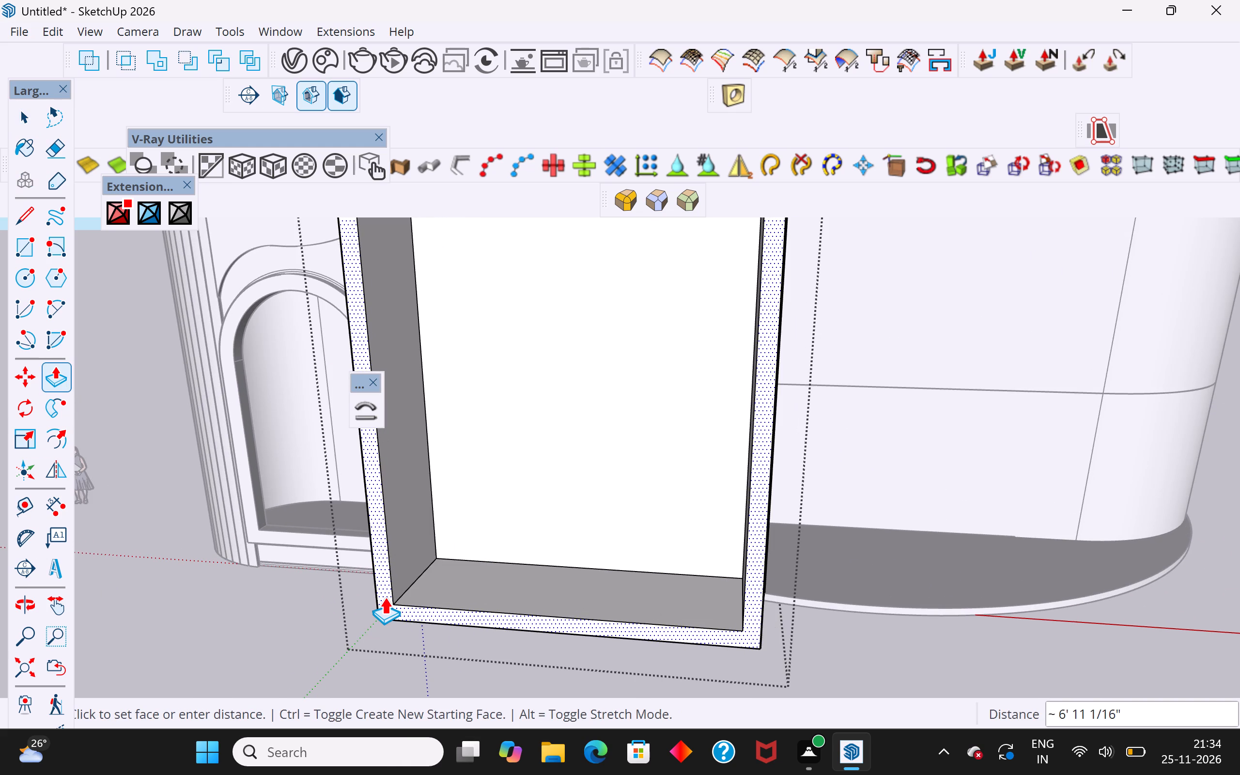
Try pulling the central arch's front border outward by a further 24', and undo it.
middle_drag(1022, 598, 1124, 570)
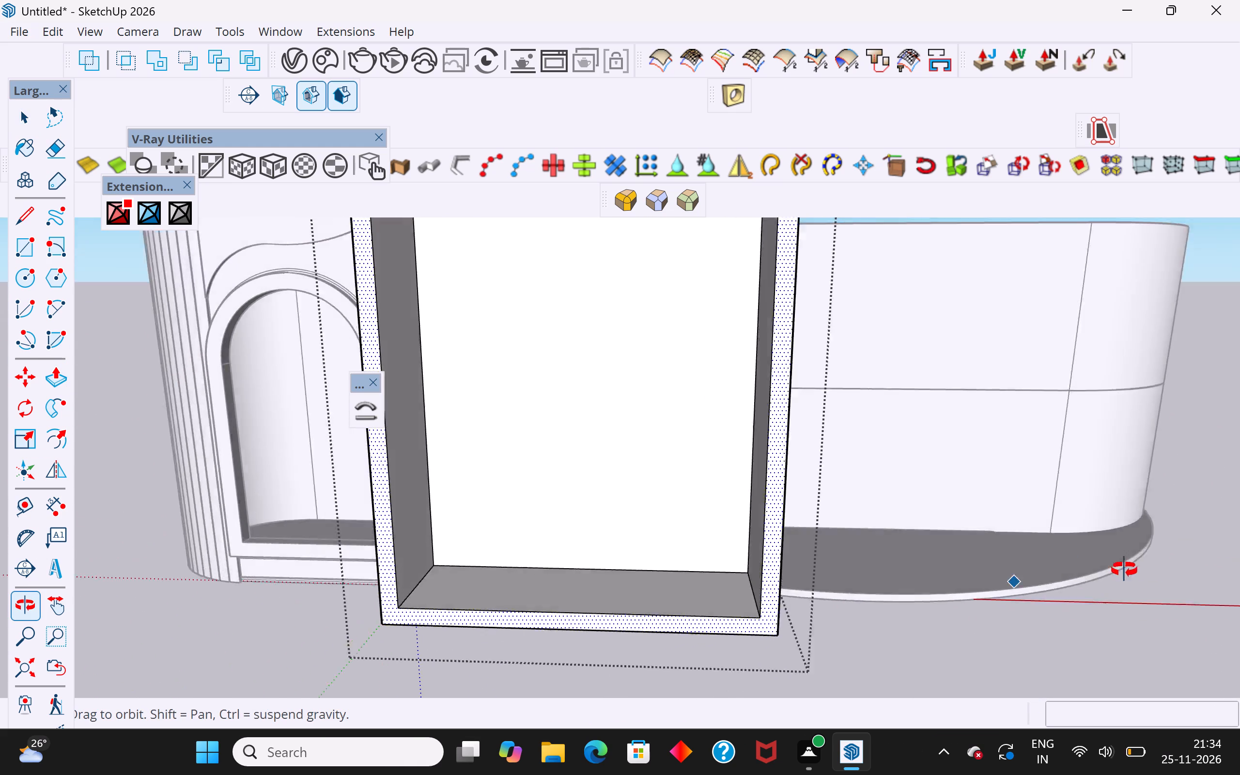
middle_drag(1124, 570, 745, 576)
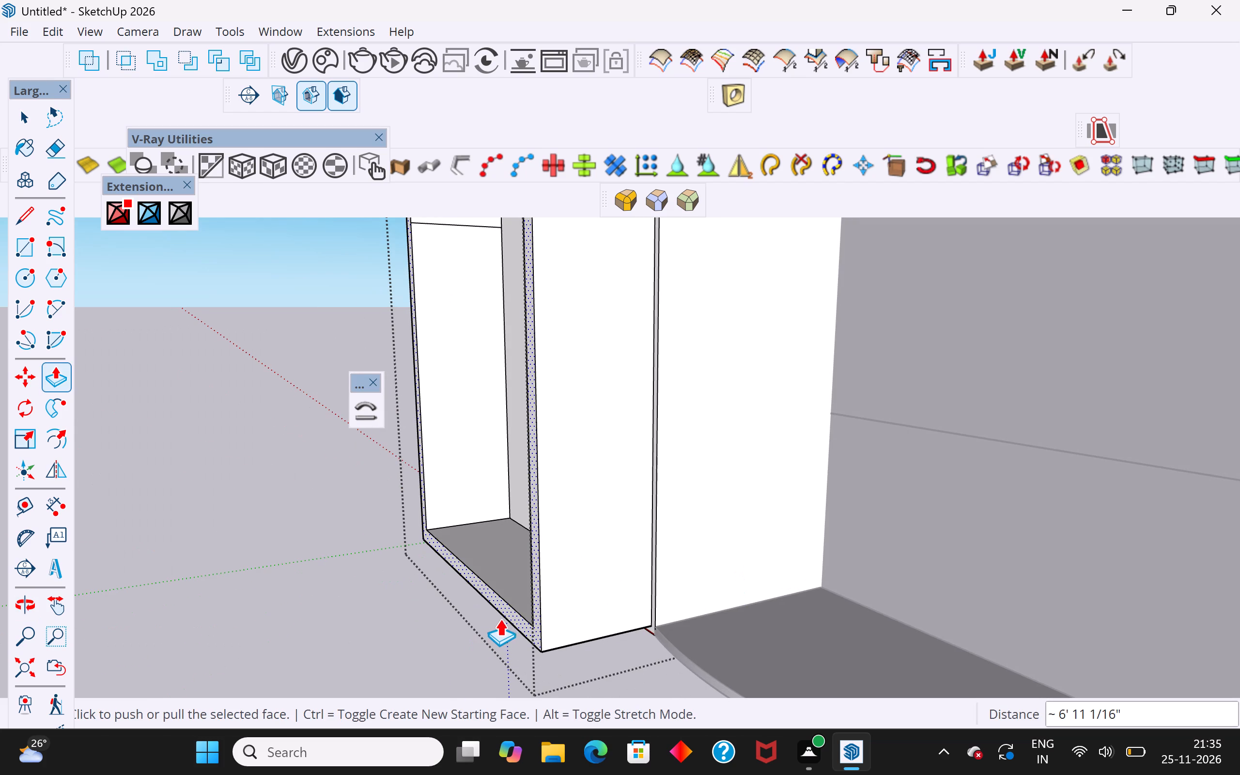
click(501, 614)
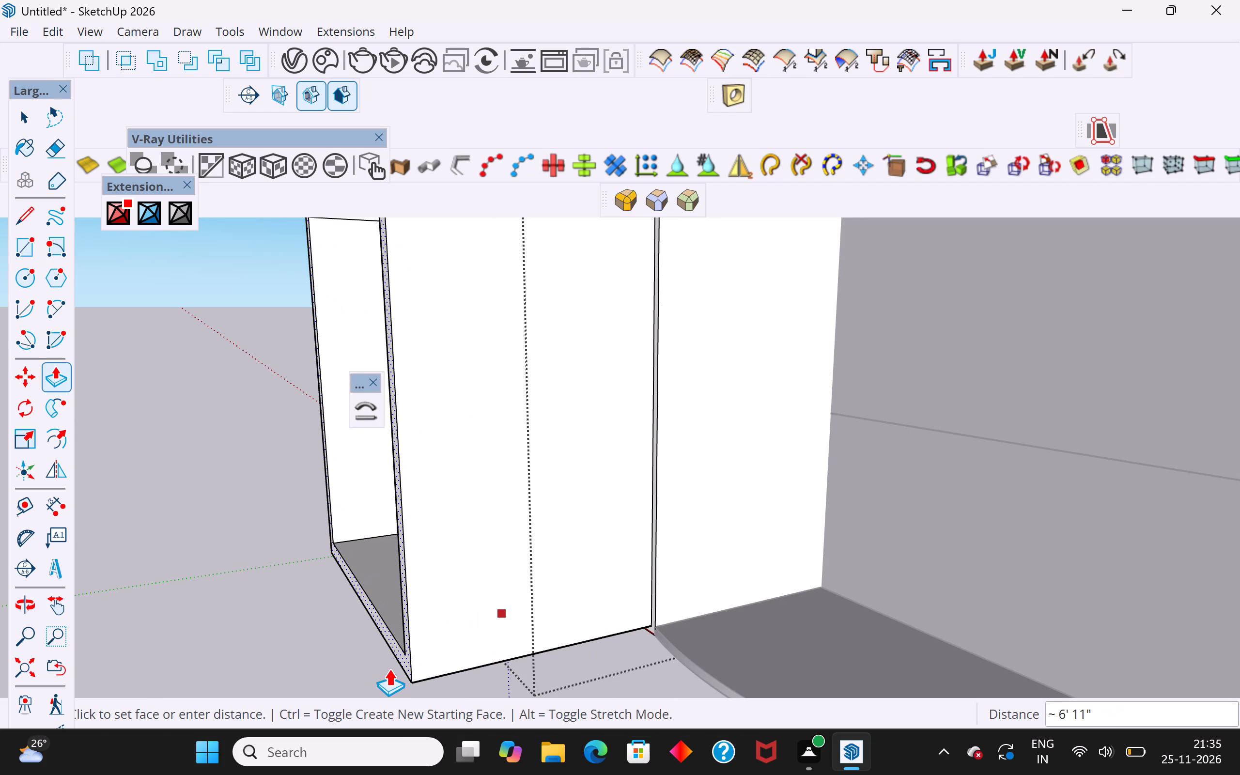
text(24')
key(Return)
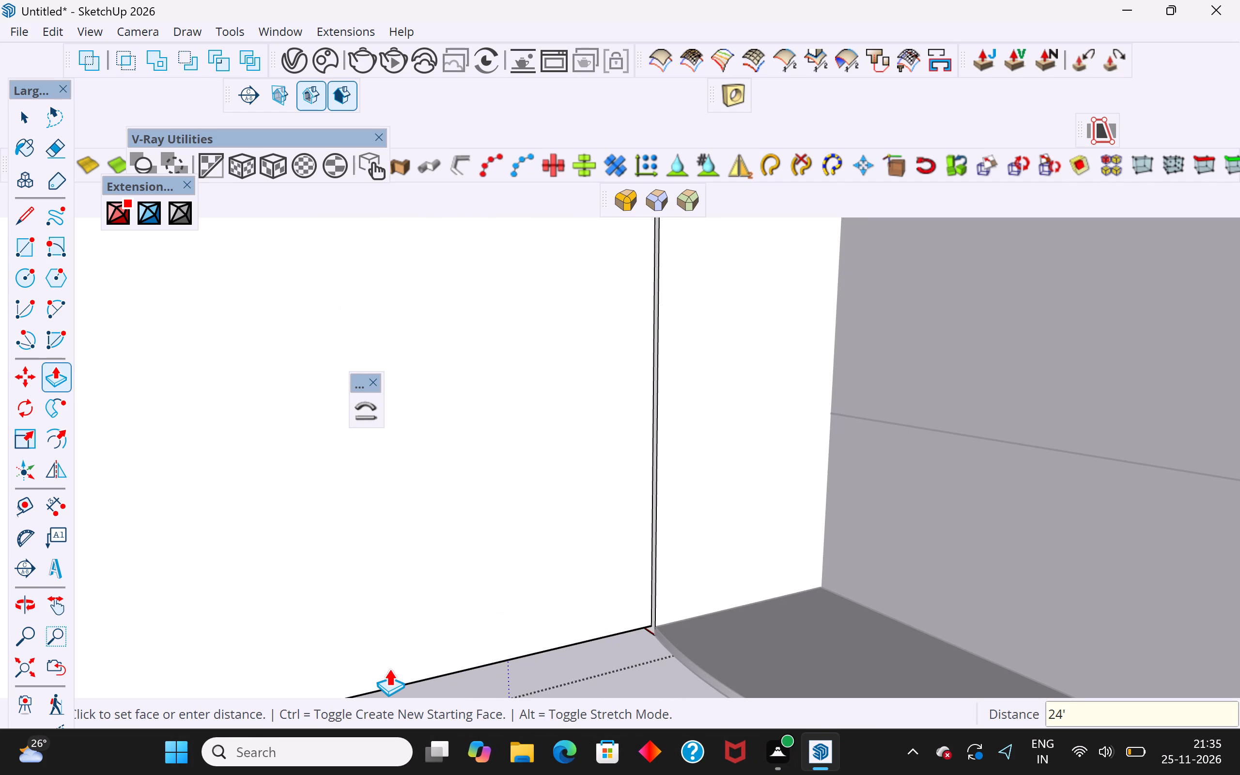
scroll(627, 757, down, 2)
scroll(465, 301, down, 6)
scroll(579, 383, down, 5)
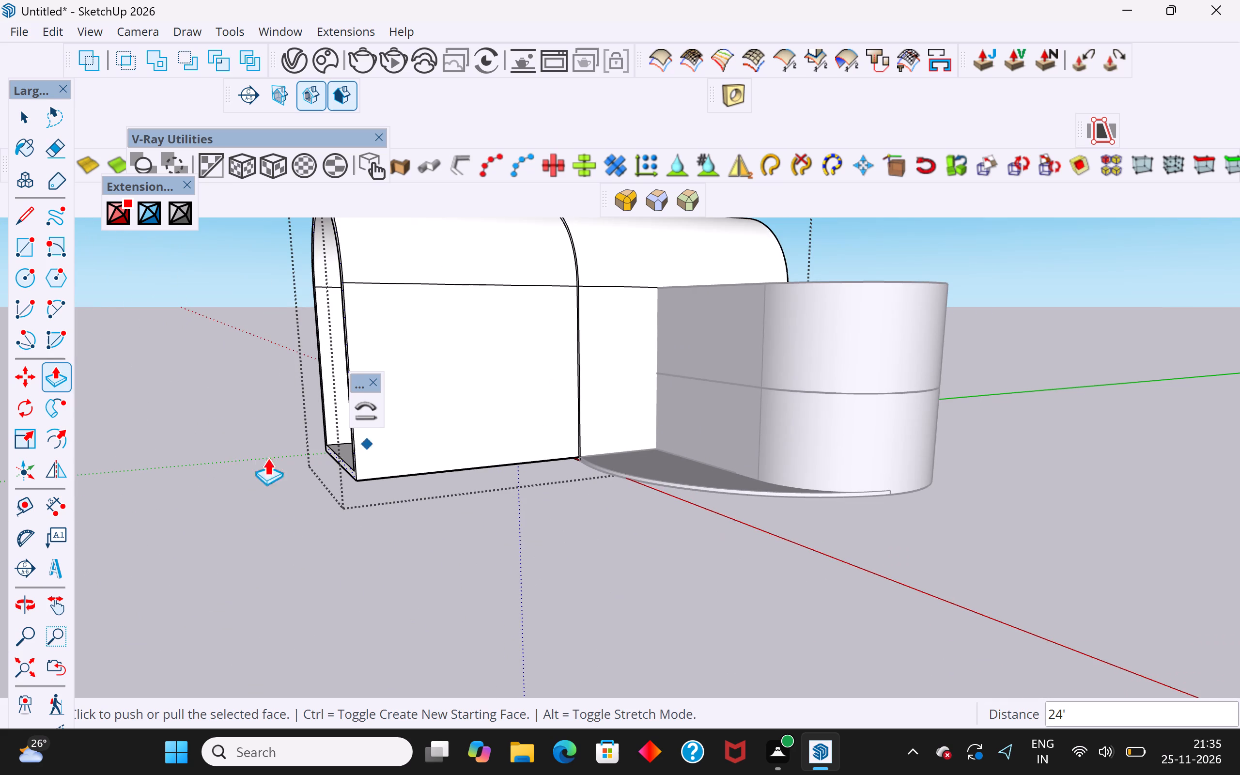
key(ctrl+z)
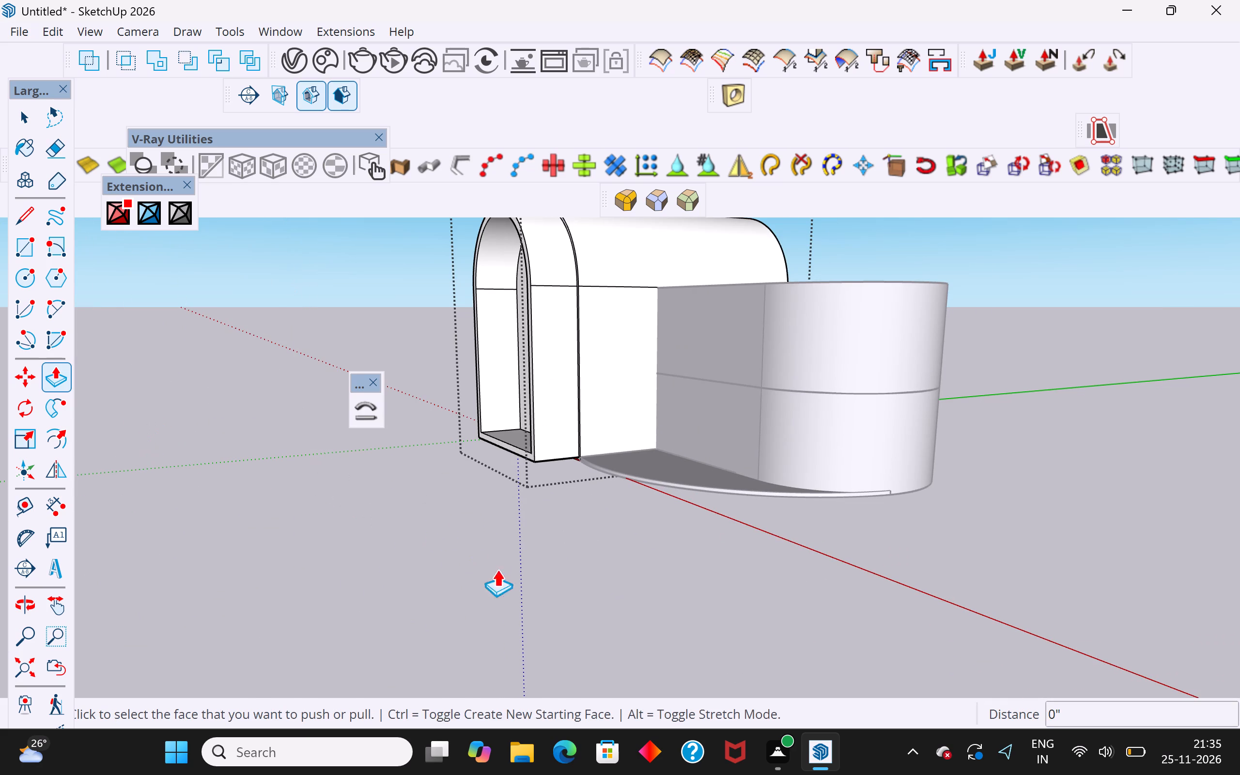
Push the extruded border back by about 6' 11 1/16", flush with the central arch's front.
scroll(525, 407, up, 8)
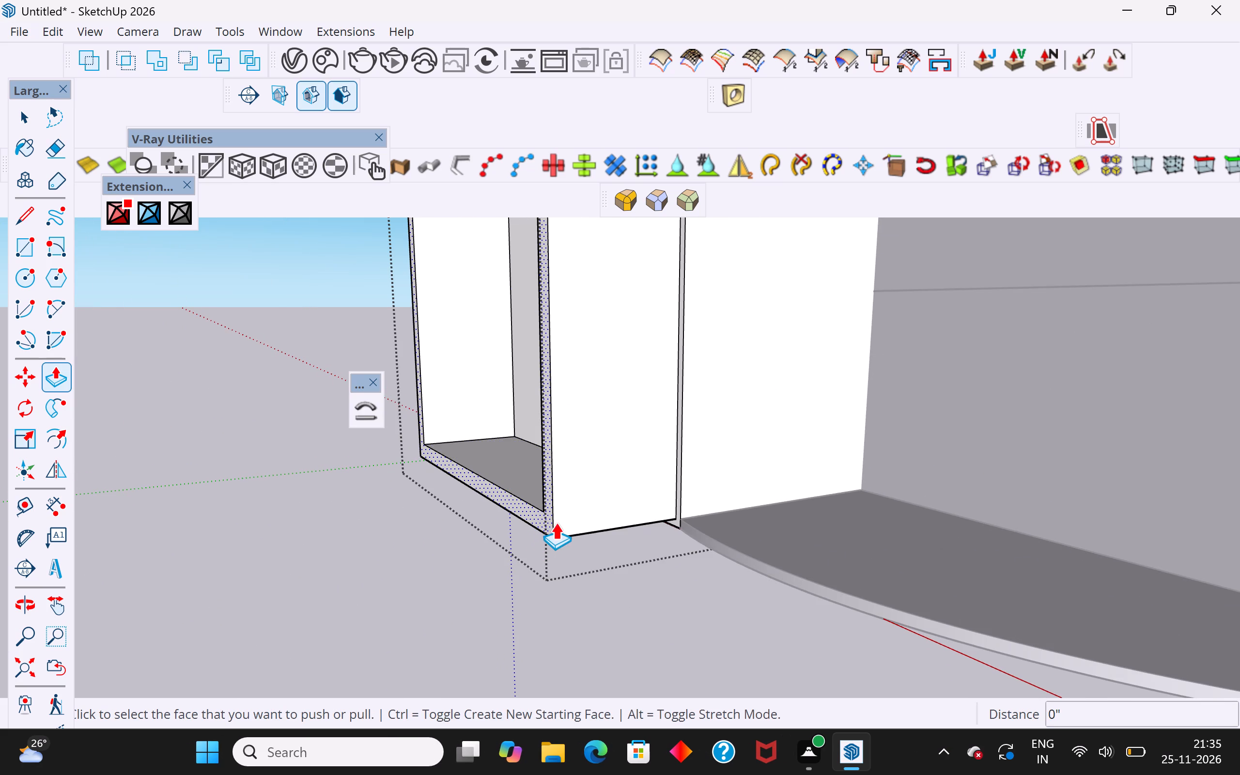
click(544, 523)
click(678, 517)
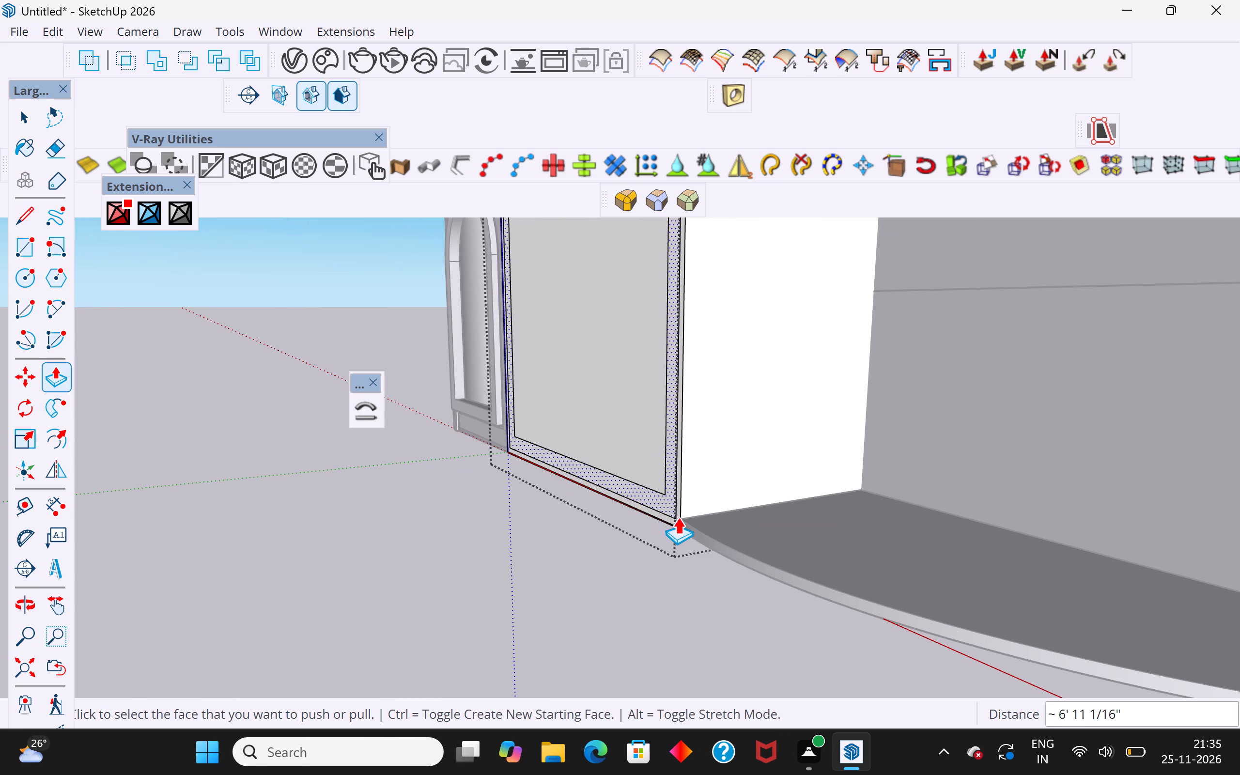
Pull the central arch's front border outward by 12' to form a projecting frame, and close the group.
scroll(646, 512, up, 9)
click(705, 508)
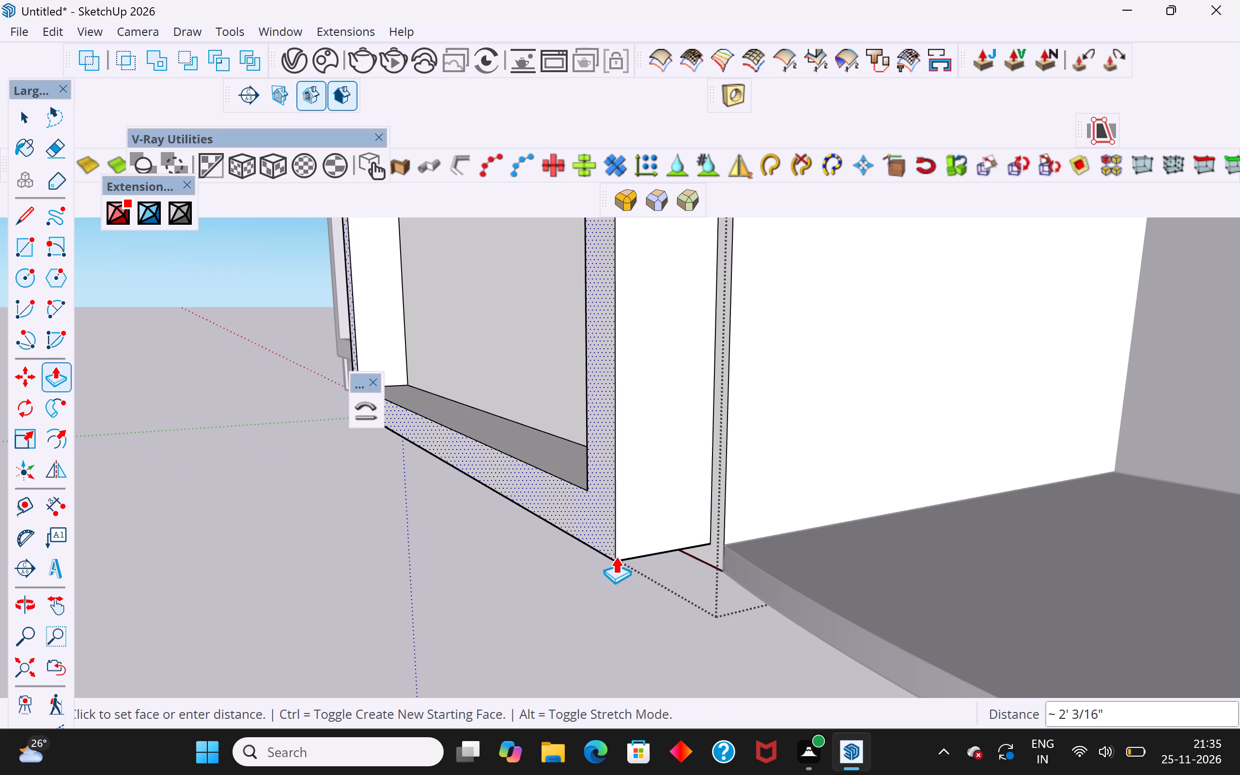
text(12')
key(Return)
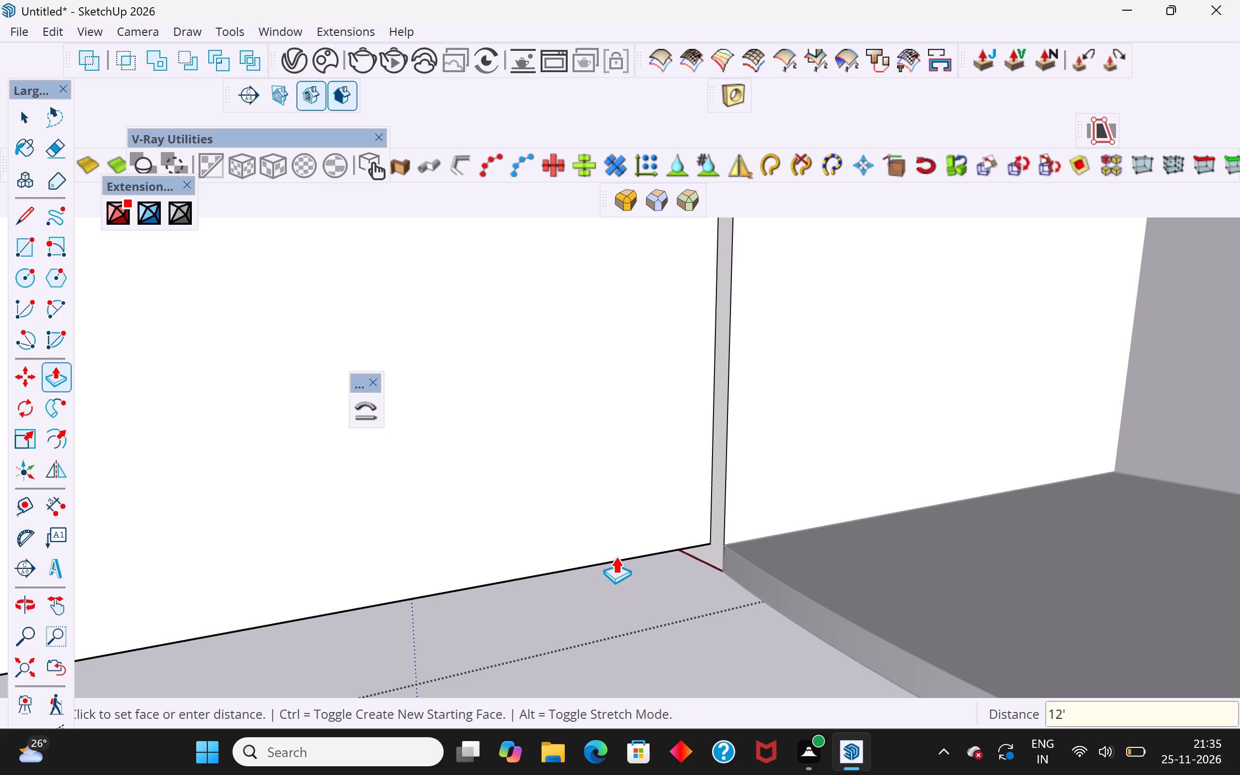
scroll(659, 566, down, 19)
middle_drag(603, 595, 978, 636)
middle_drag(764, 473, 698, 450)
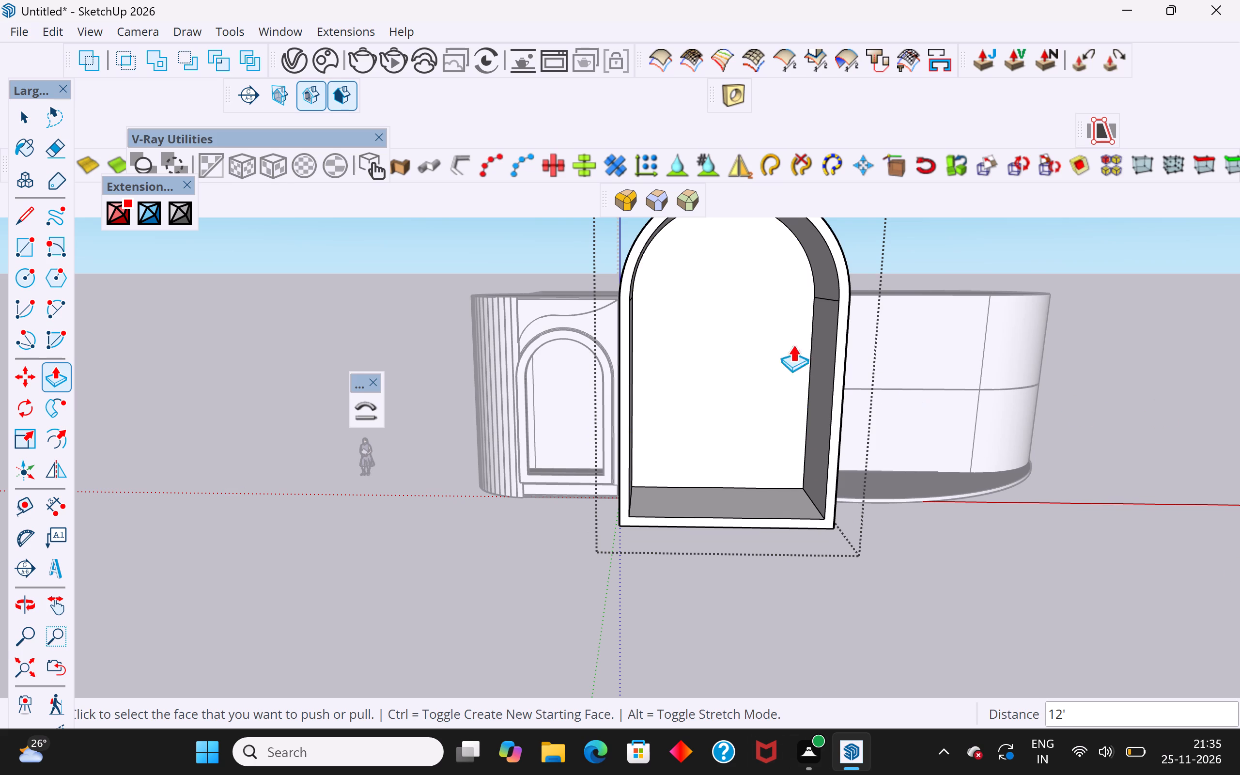
scroll(668, 344, down, 3)
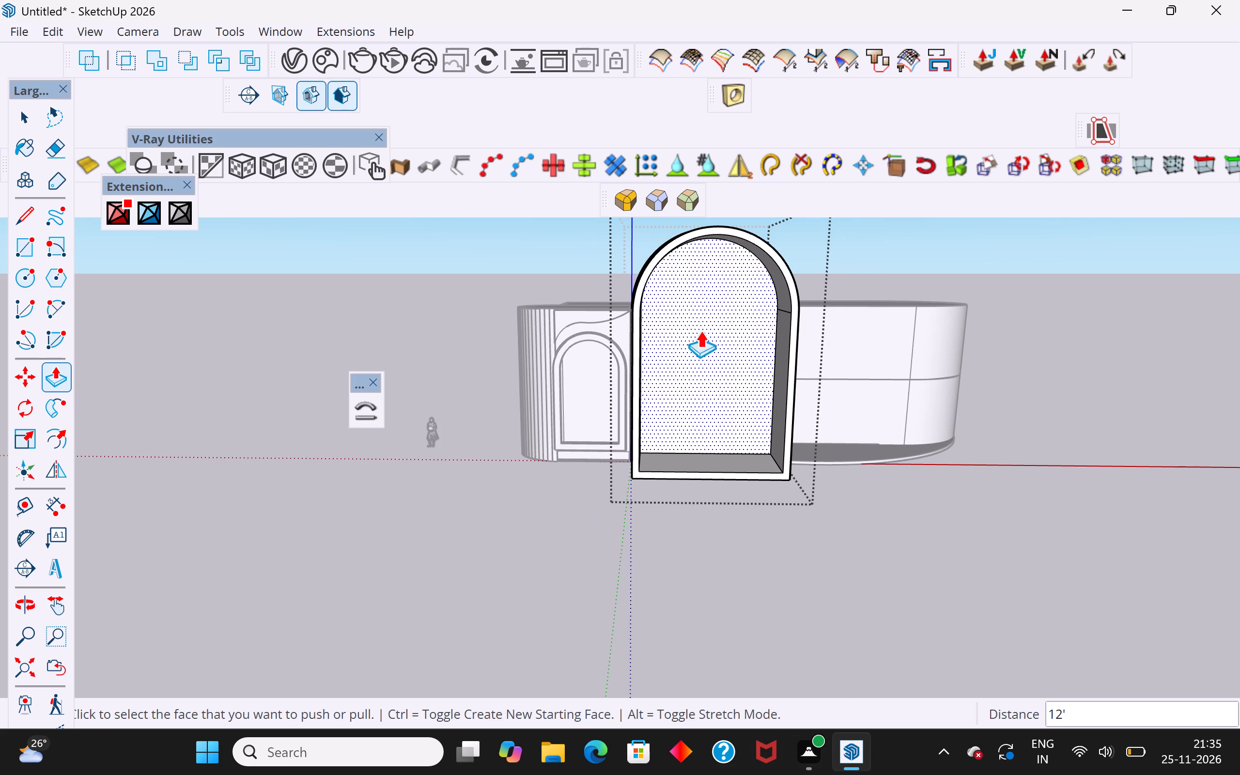
middle_drag(884, 454, 730, 458)
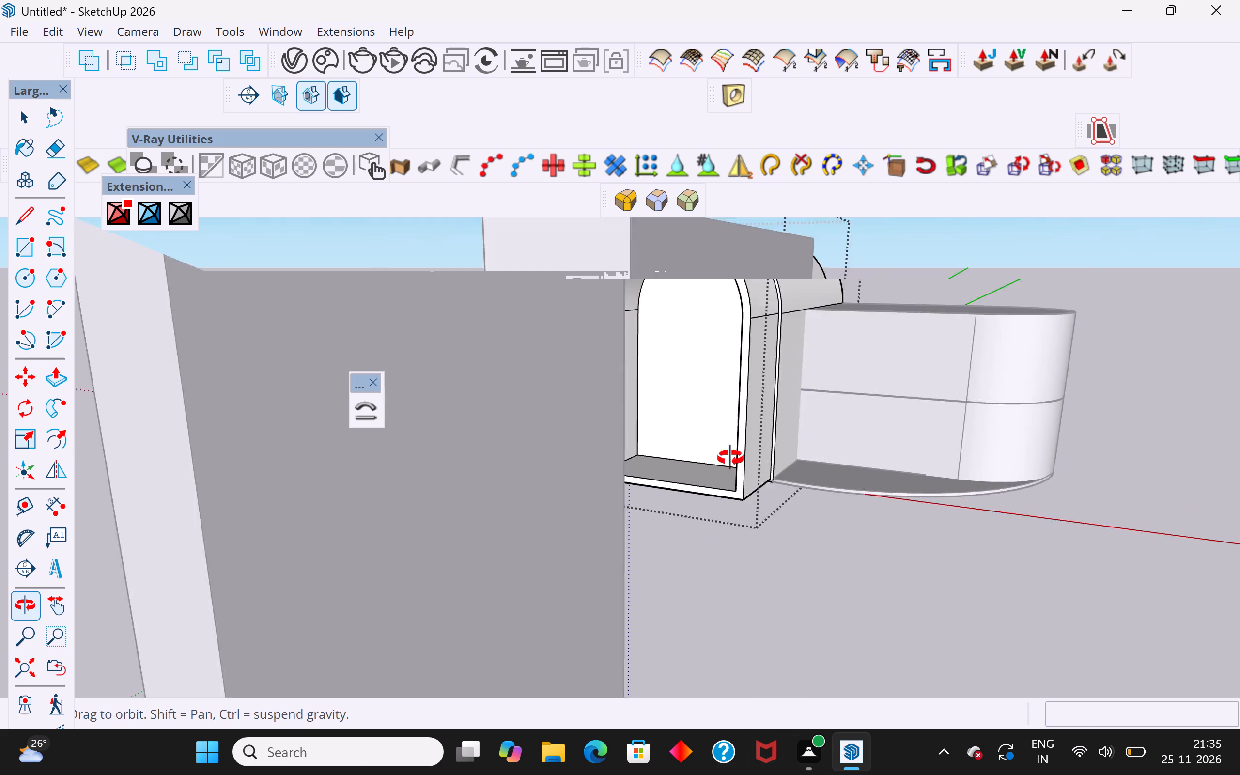
middle_drag(730, 458, 878, 478)
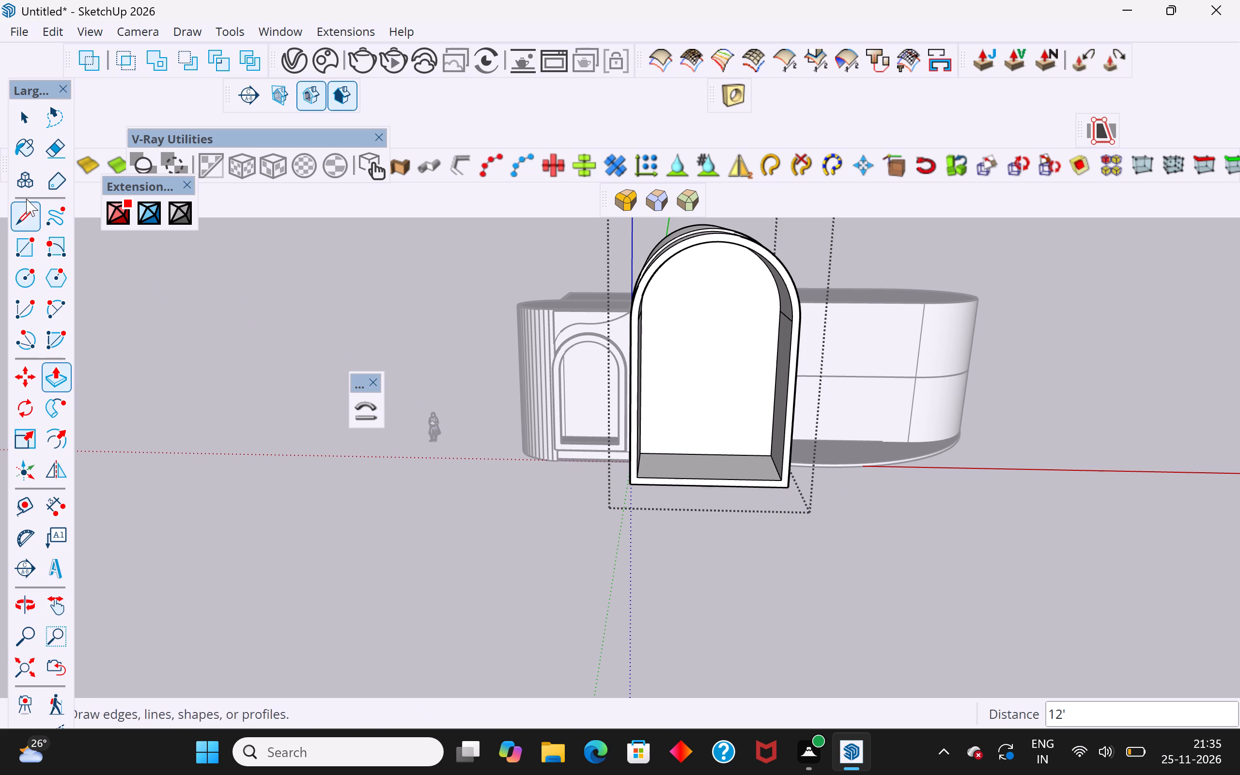
click(18, 119)
drag(177, 327, 182, 329)
scroll(788, 606, down, 4)
click(825, 604)
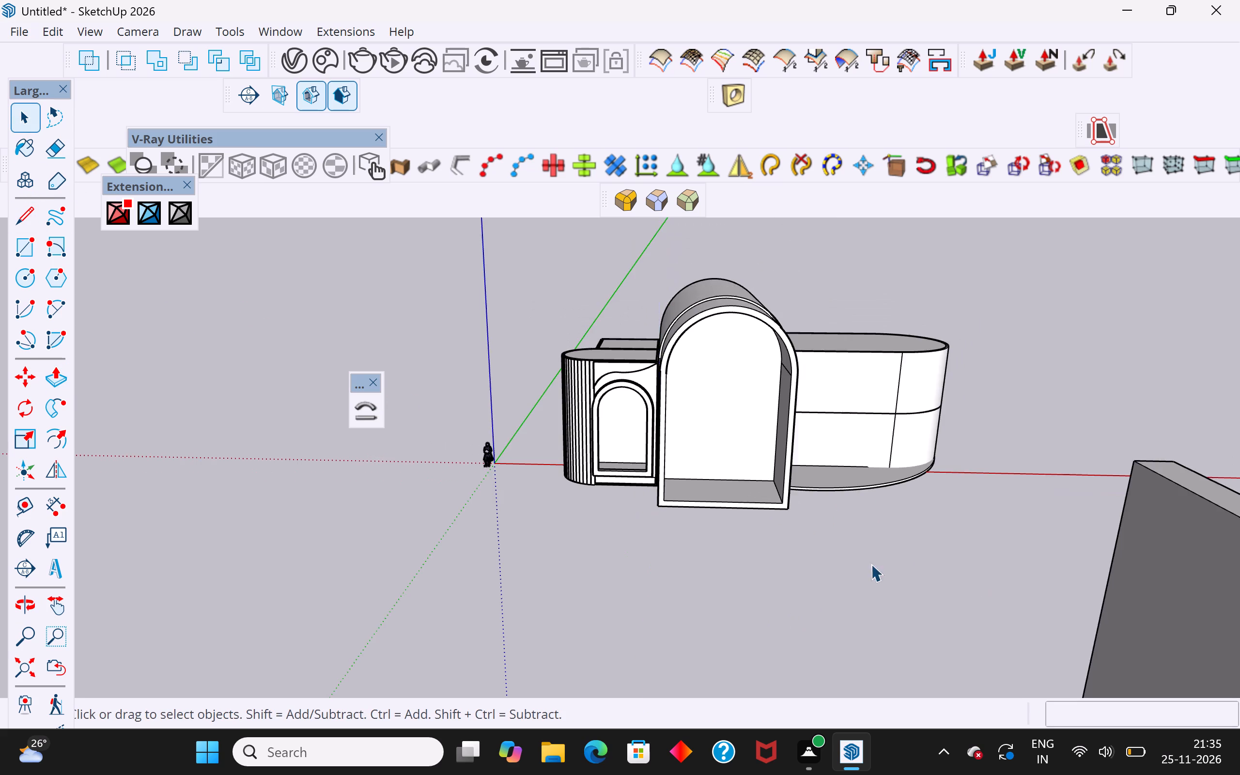
In the central arched volume's group, offset the recessed back face inward by about 6 5/8" and close the group.
middle_drag(1038, 483, 1011, 405)
scroll(736, 389, up, 3)
click(745, 381)
middle_drag(755, 456, 827, 473)
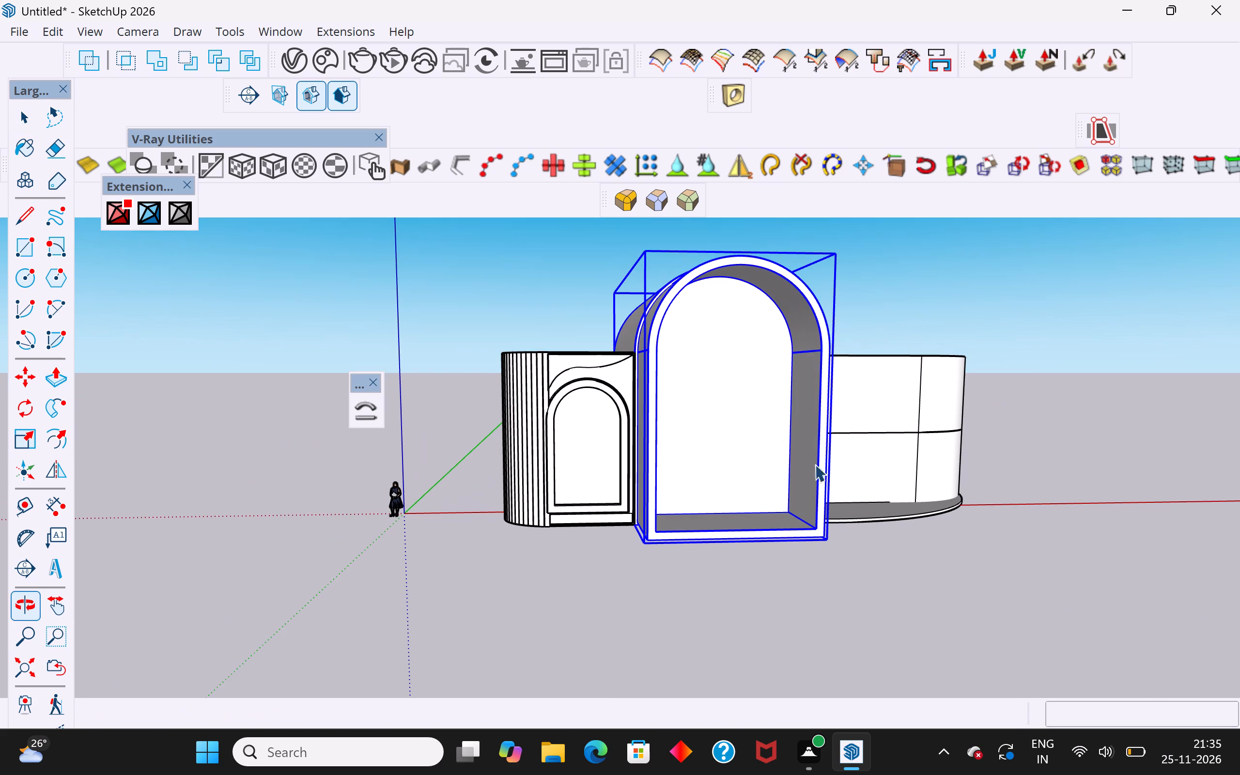
click(756, 378)
click(753, 374)
double_click(735, 402)
click(736, 411)
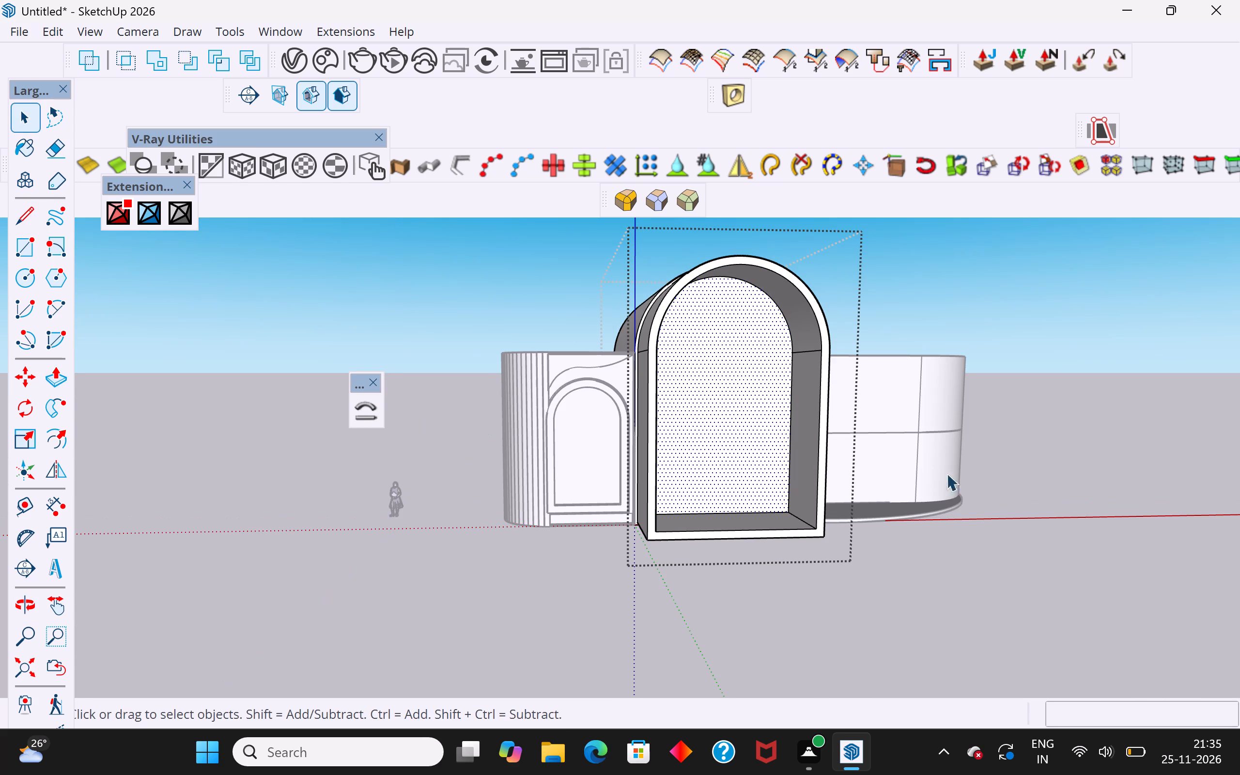
middle_drag(1026, 510, 971, 501)
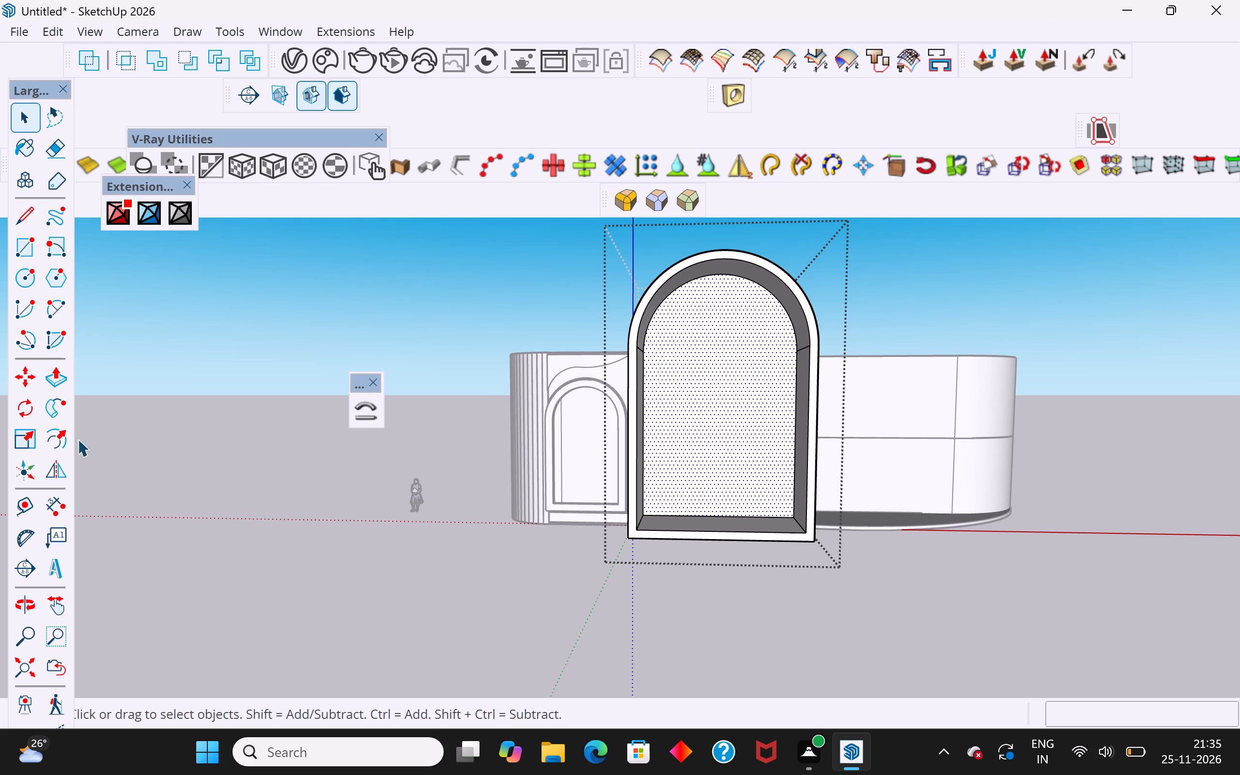
click(52, 444)
scroll(645, 345, up, 7)
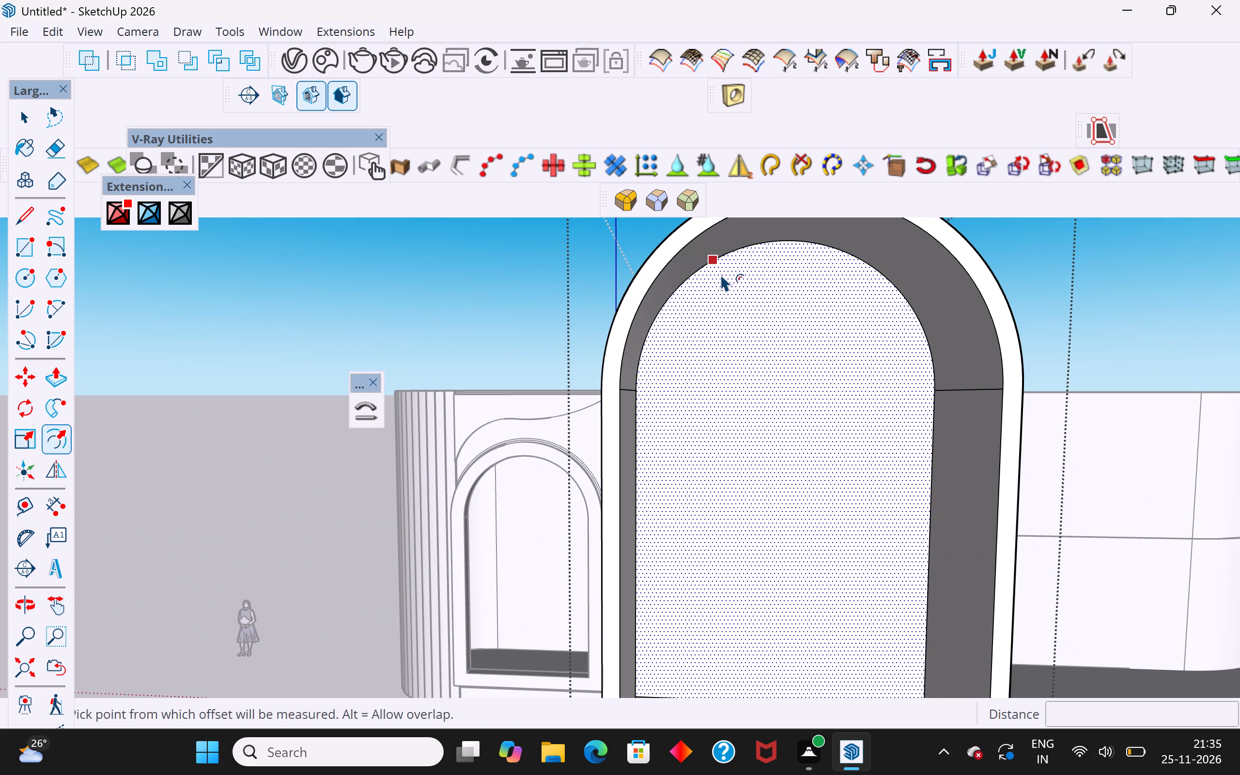
click(720, 274)
scroll(723, 279, up, 1)
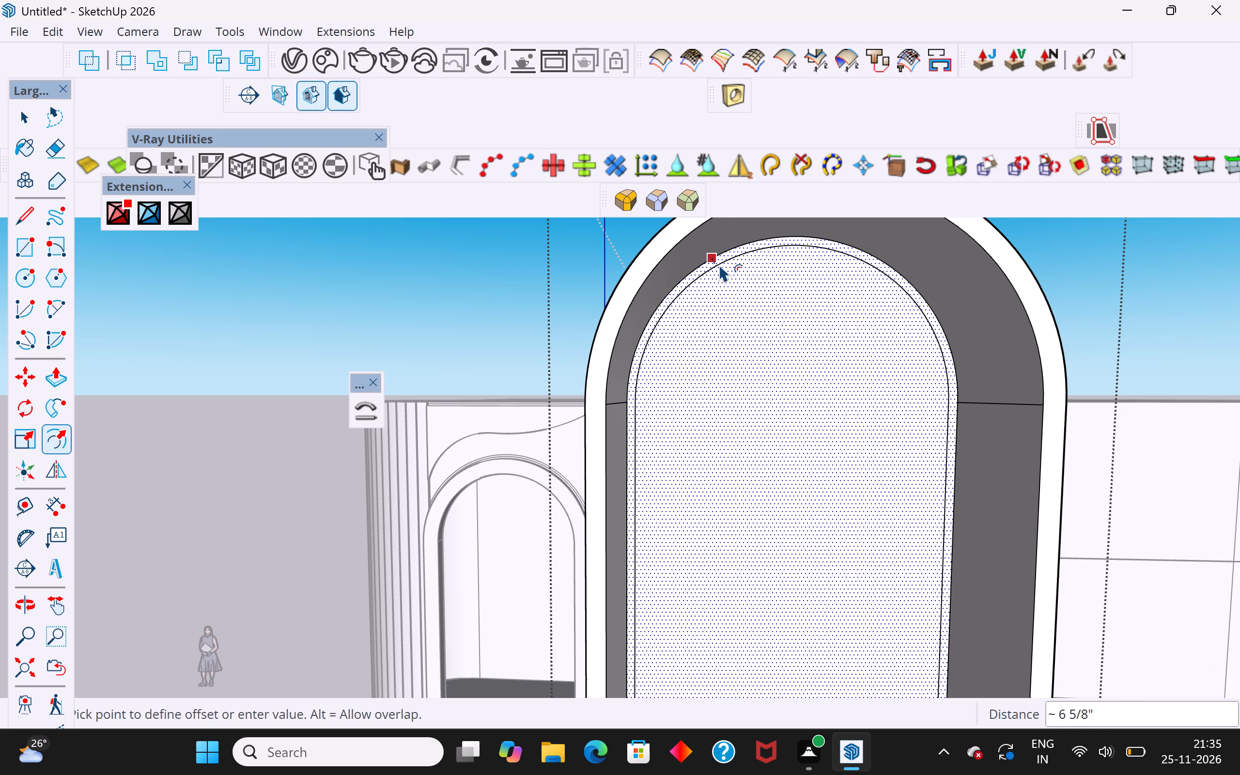
click(719, 264)
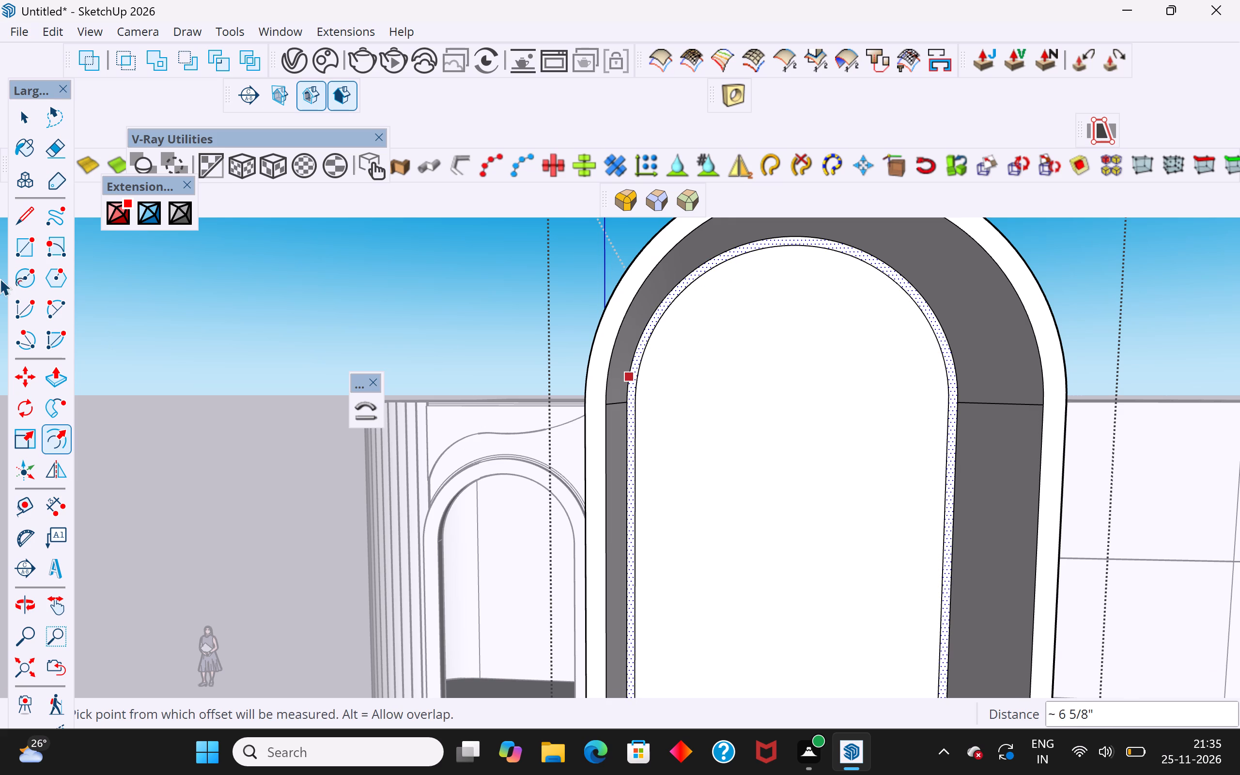
click(27, 114)
click(226, 294)
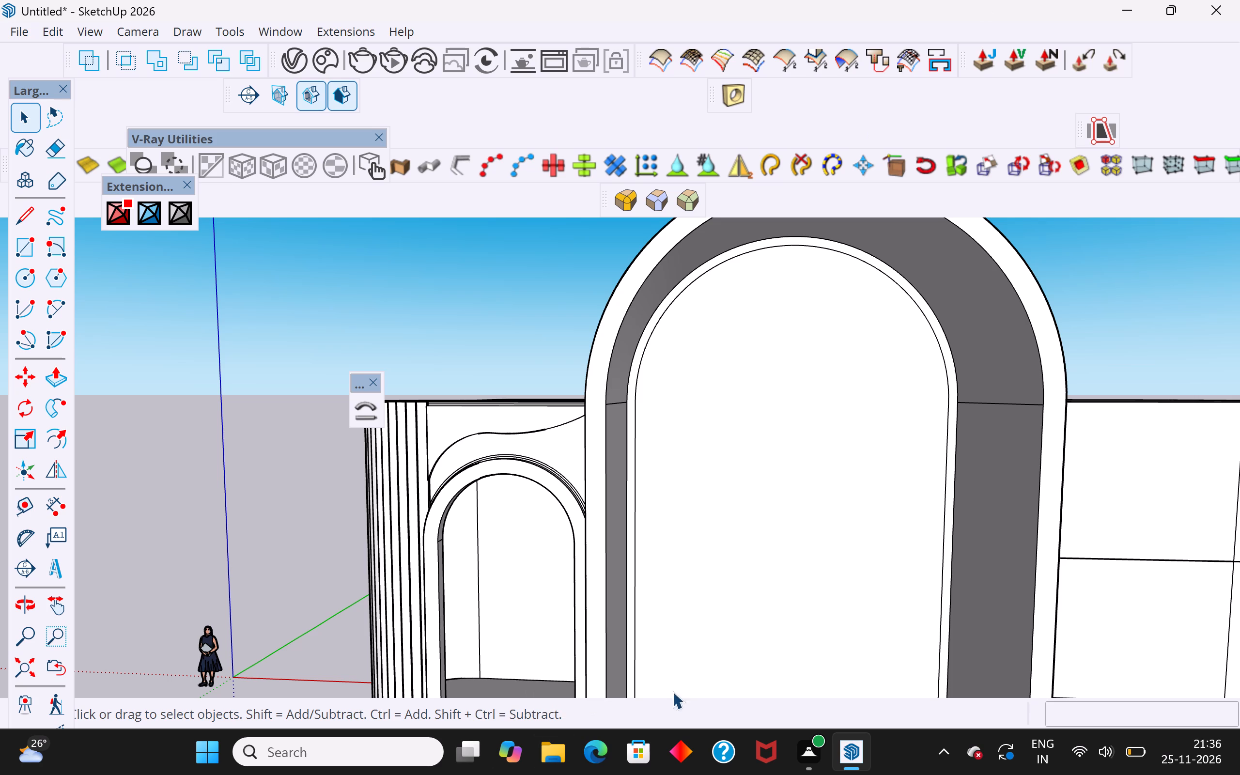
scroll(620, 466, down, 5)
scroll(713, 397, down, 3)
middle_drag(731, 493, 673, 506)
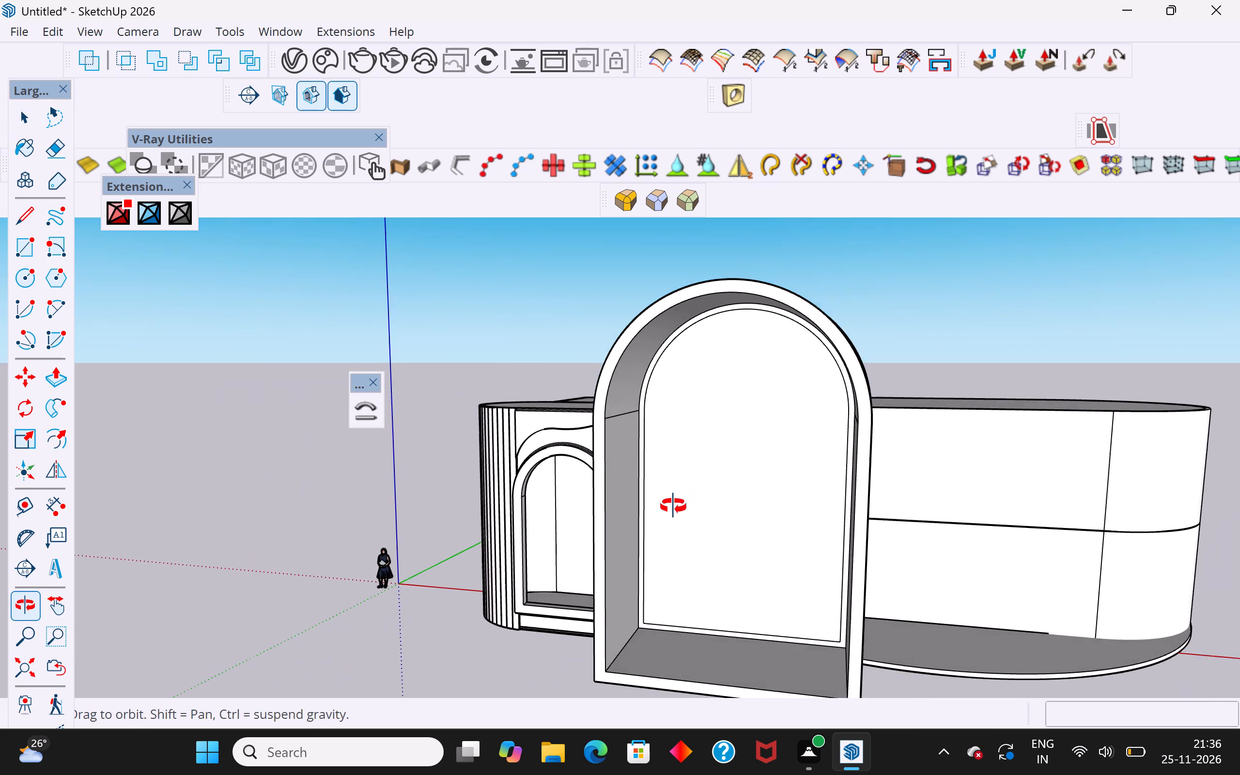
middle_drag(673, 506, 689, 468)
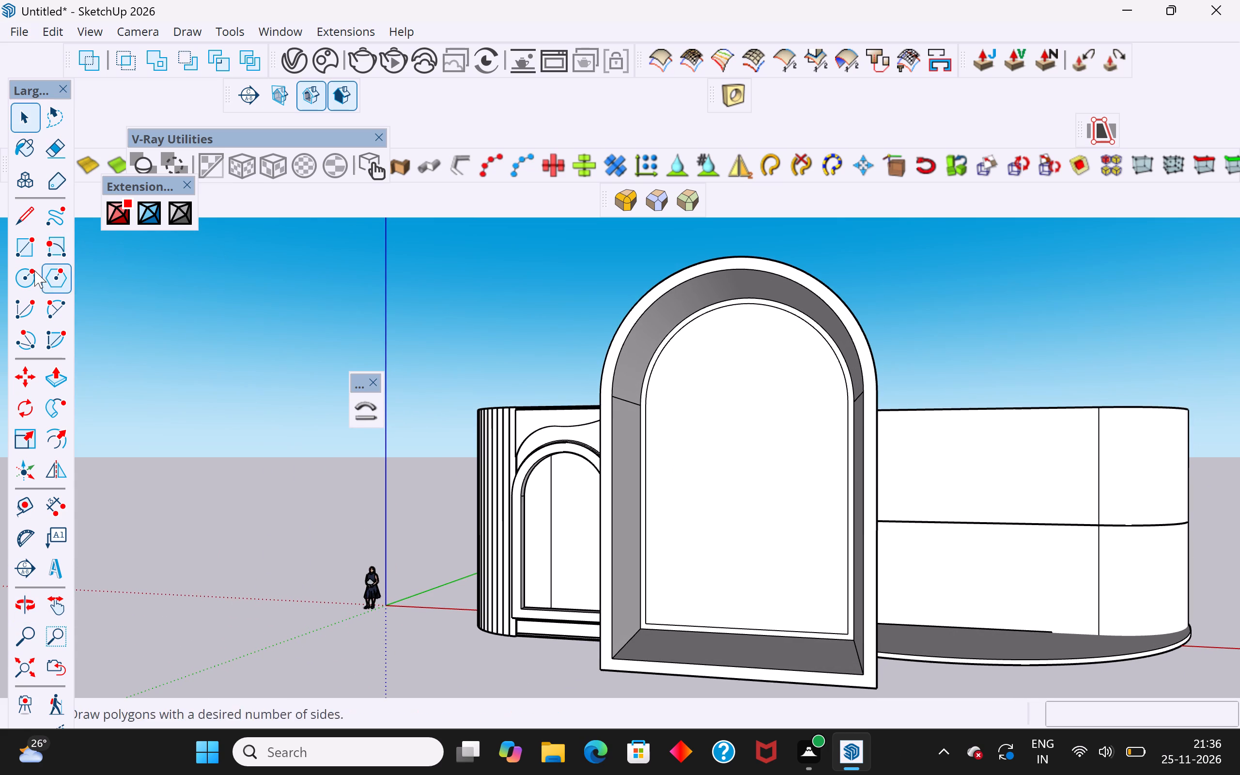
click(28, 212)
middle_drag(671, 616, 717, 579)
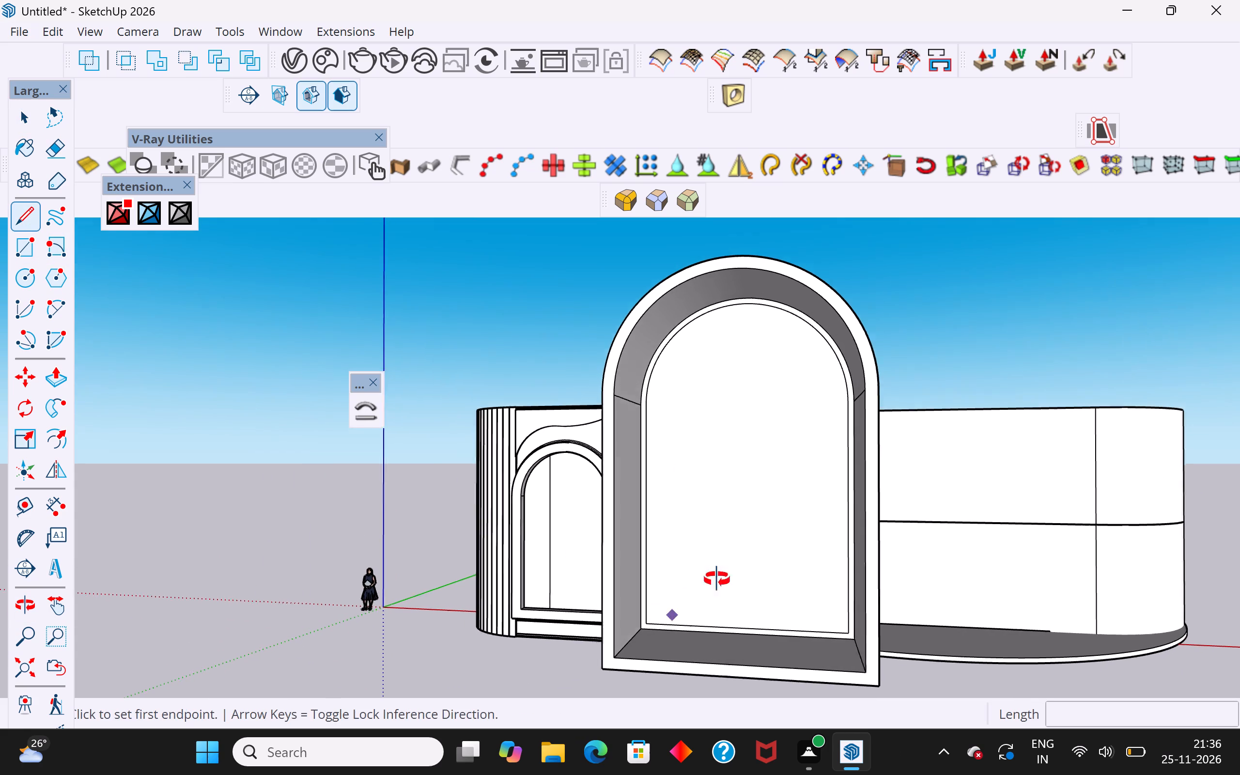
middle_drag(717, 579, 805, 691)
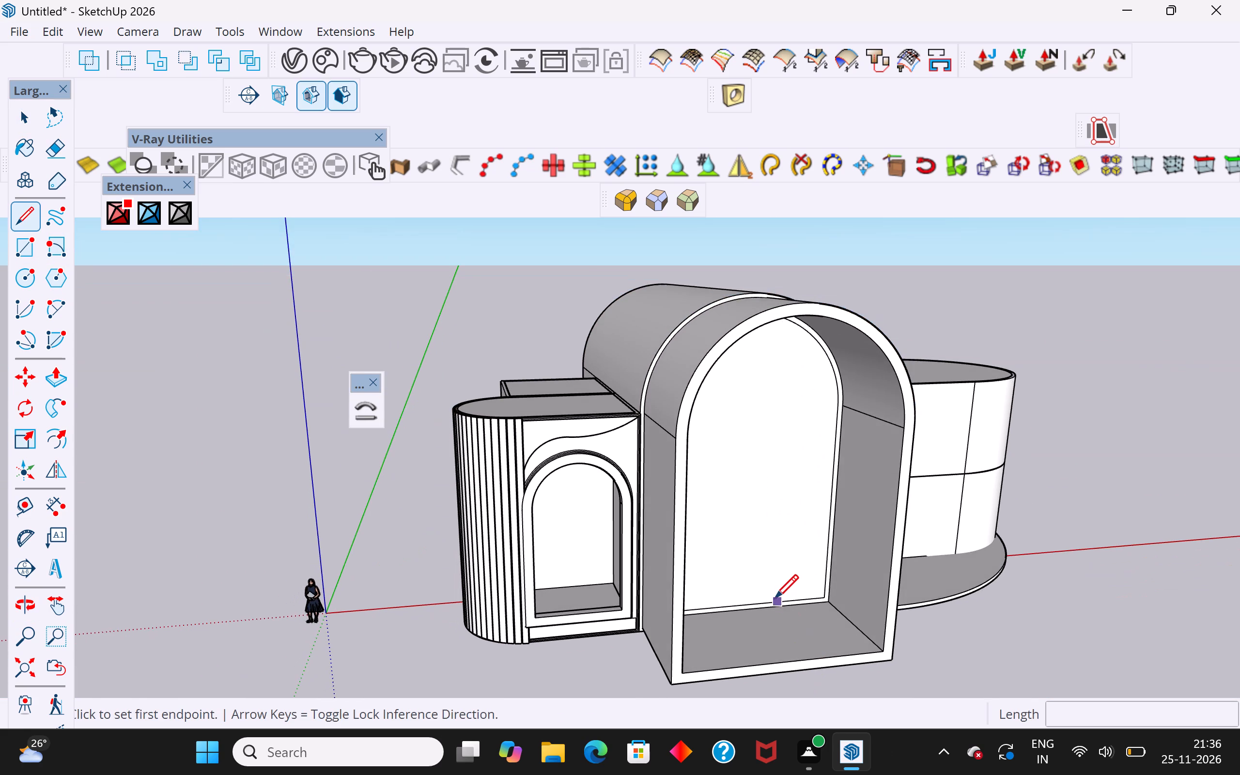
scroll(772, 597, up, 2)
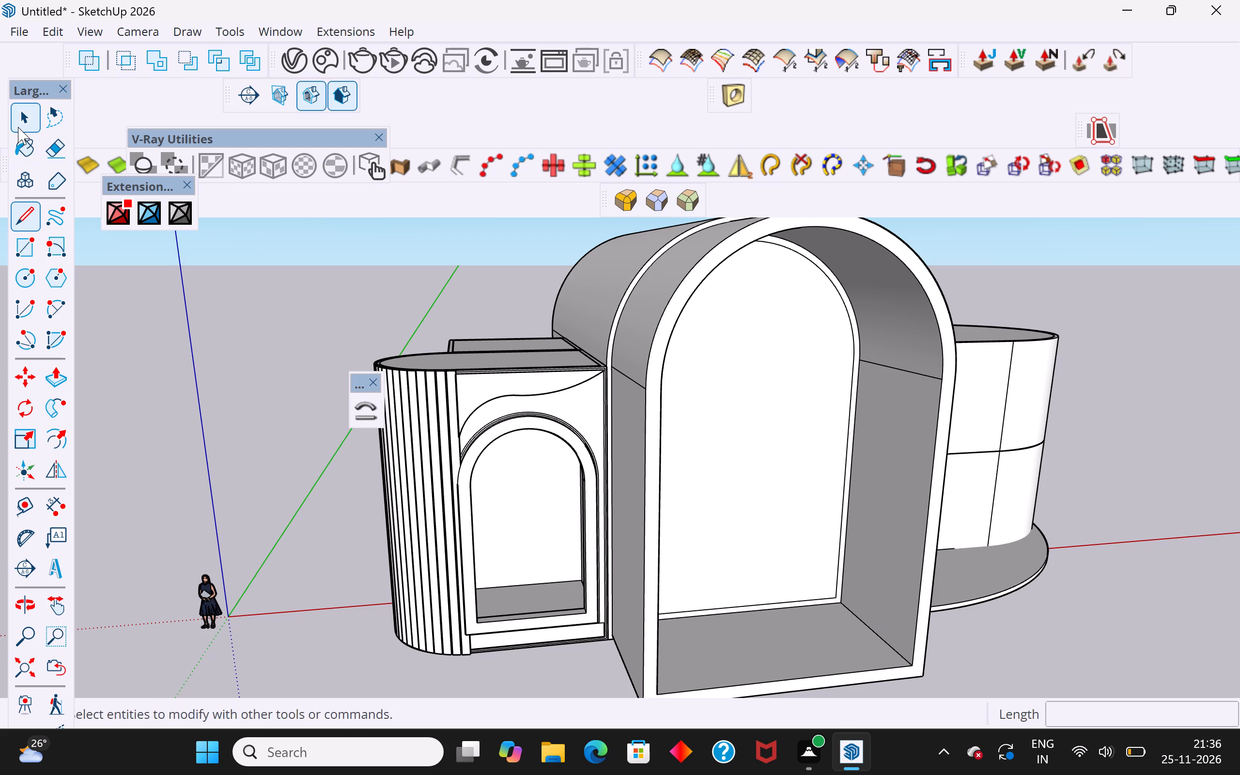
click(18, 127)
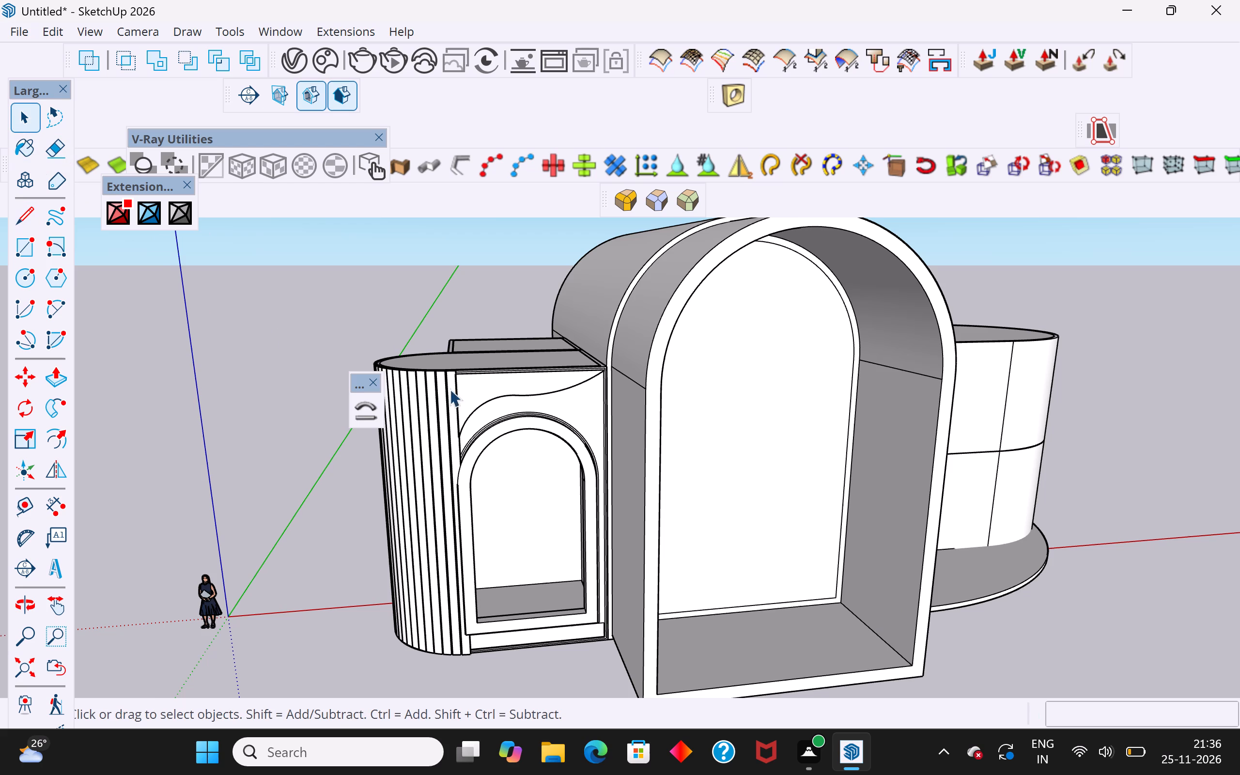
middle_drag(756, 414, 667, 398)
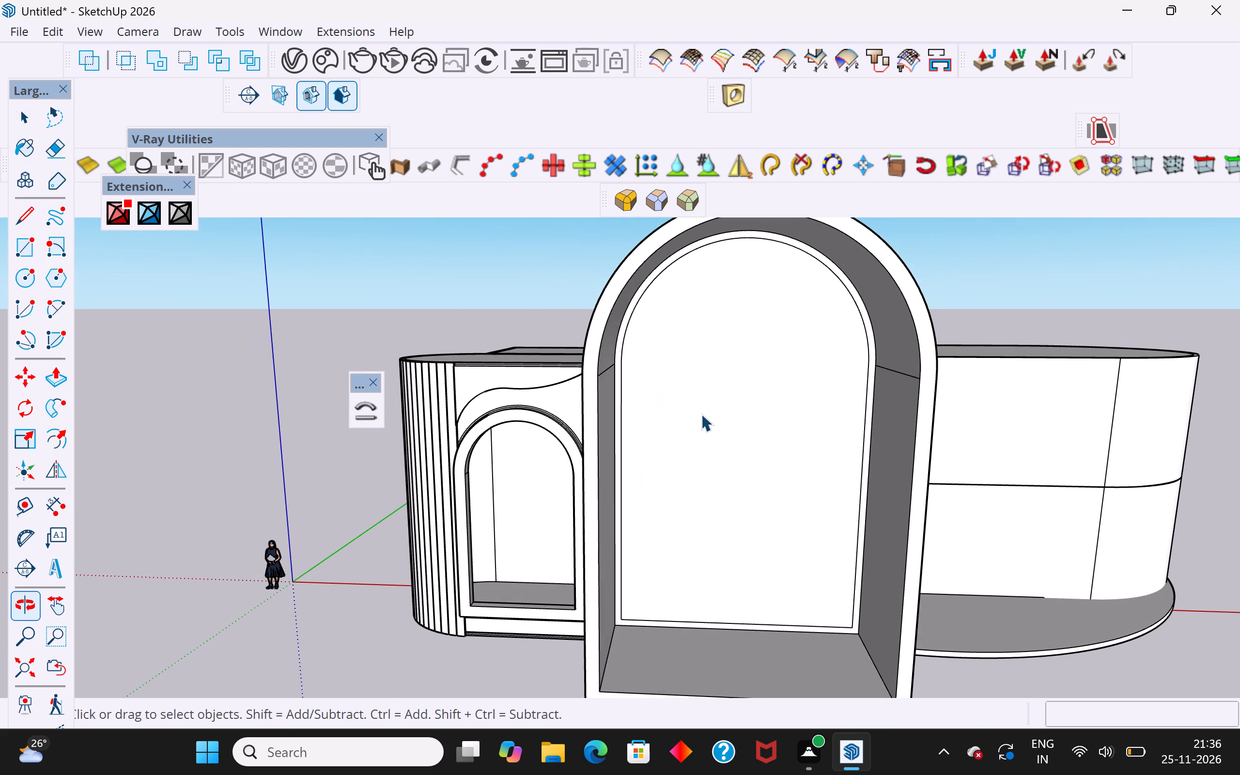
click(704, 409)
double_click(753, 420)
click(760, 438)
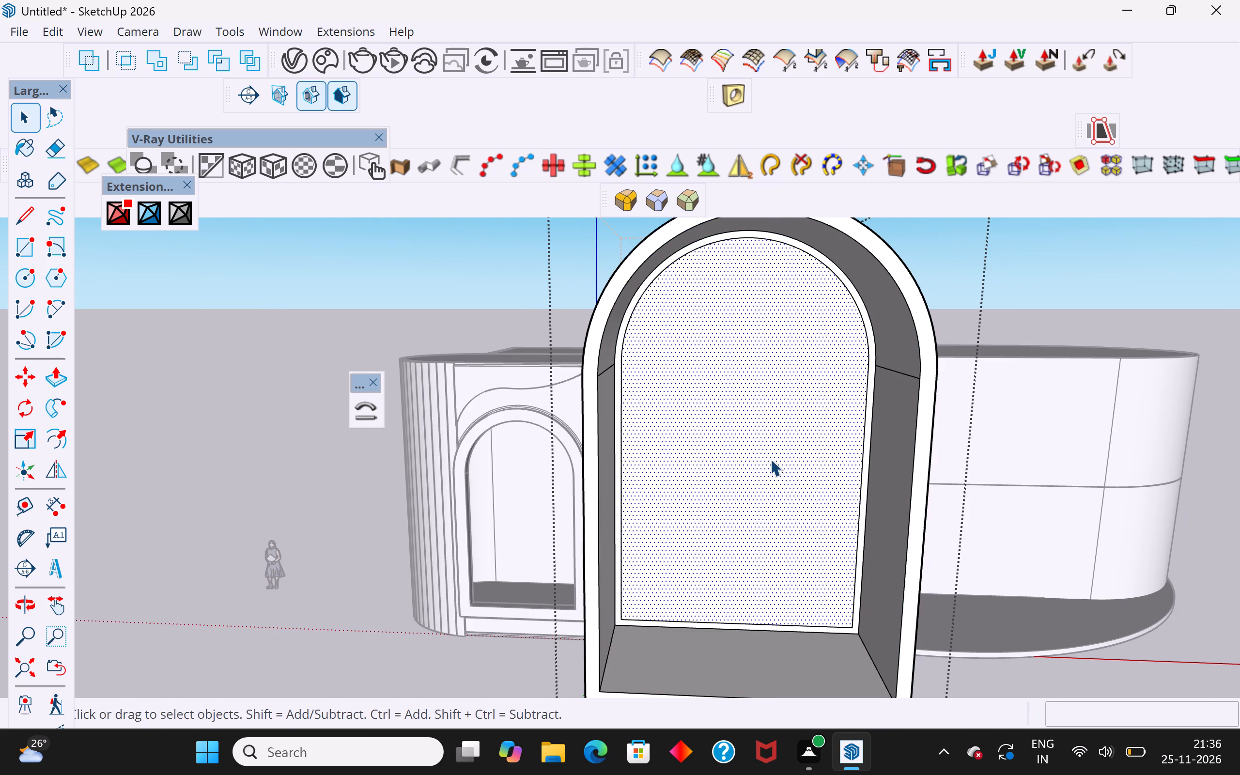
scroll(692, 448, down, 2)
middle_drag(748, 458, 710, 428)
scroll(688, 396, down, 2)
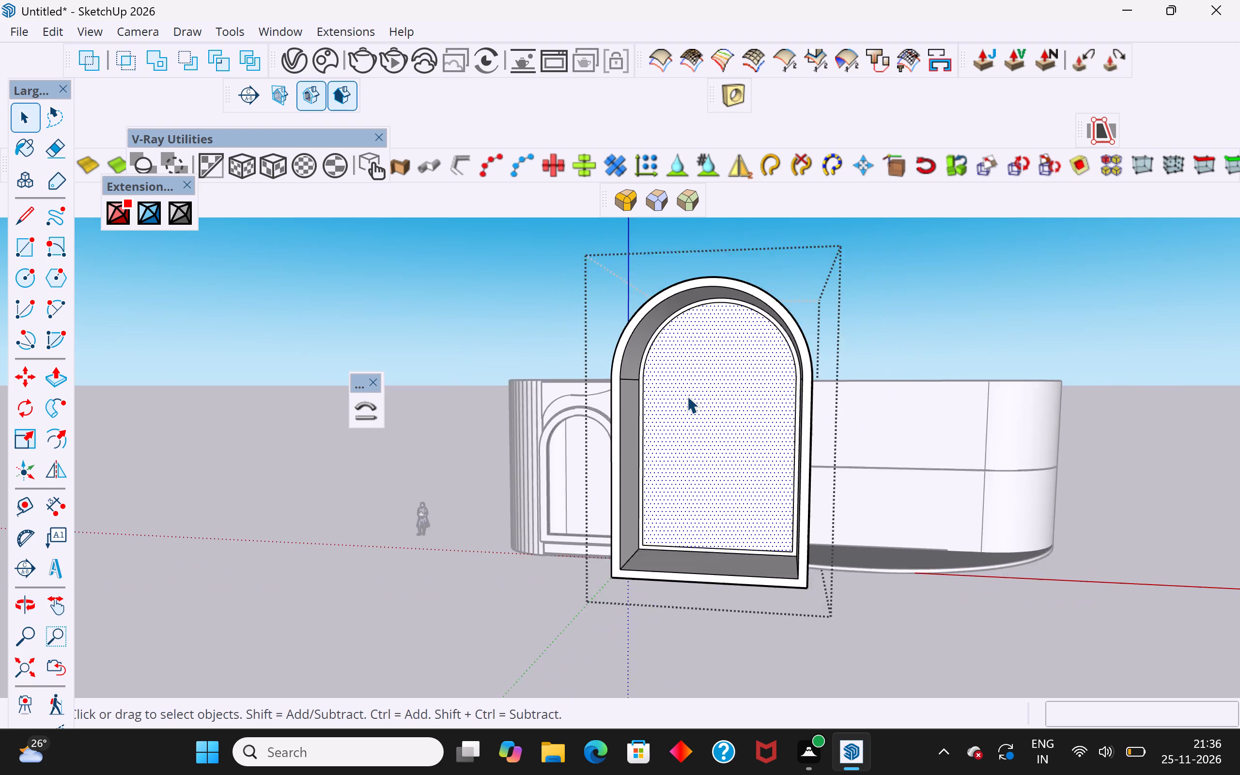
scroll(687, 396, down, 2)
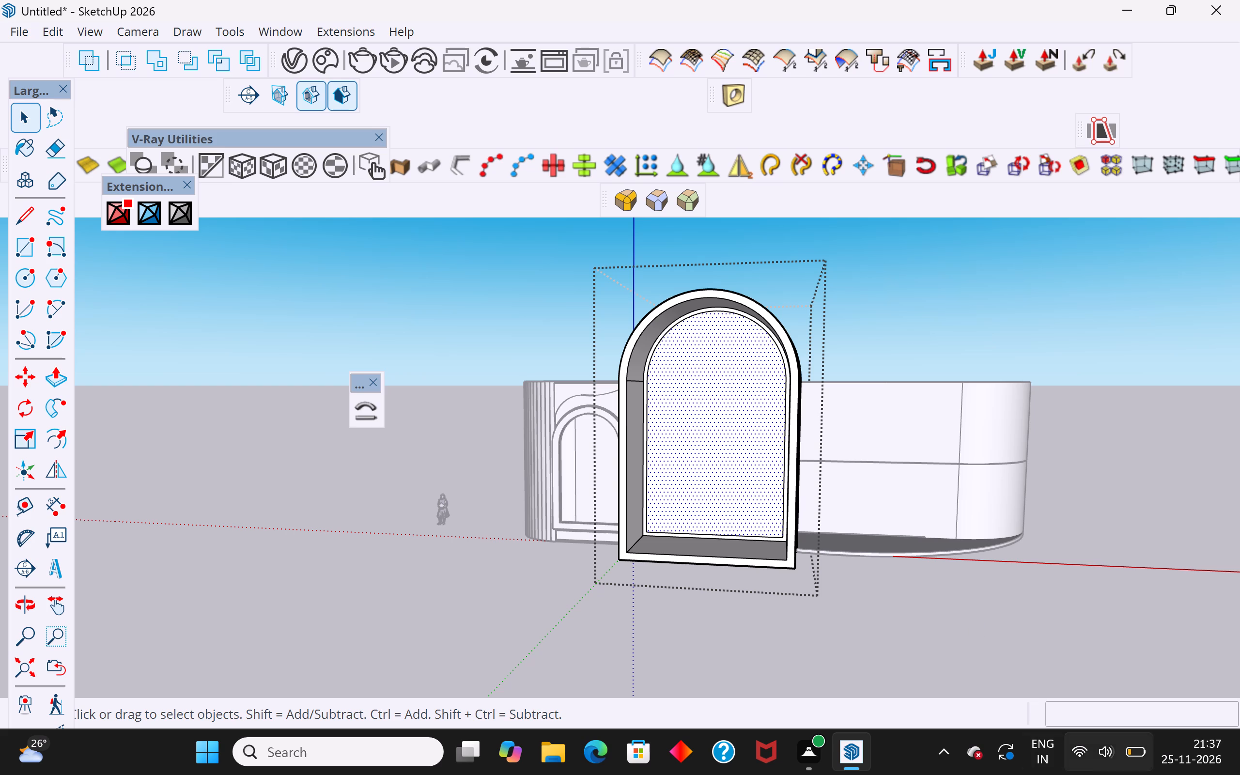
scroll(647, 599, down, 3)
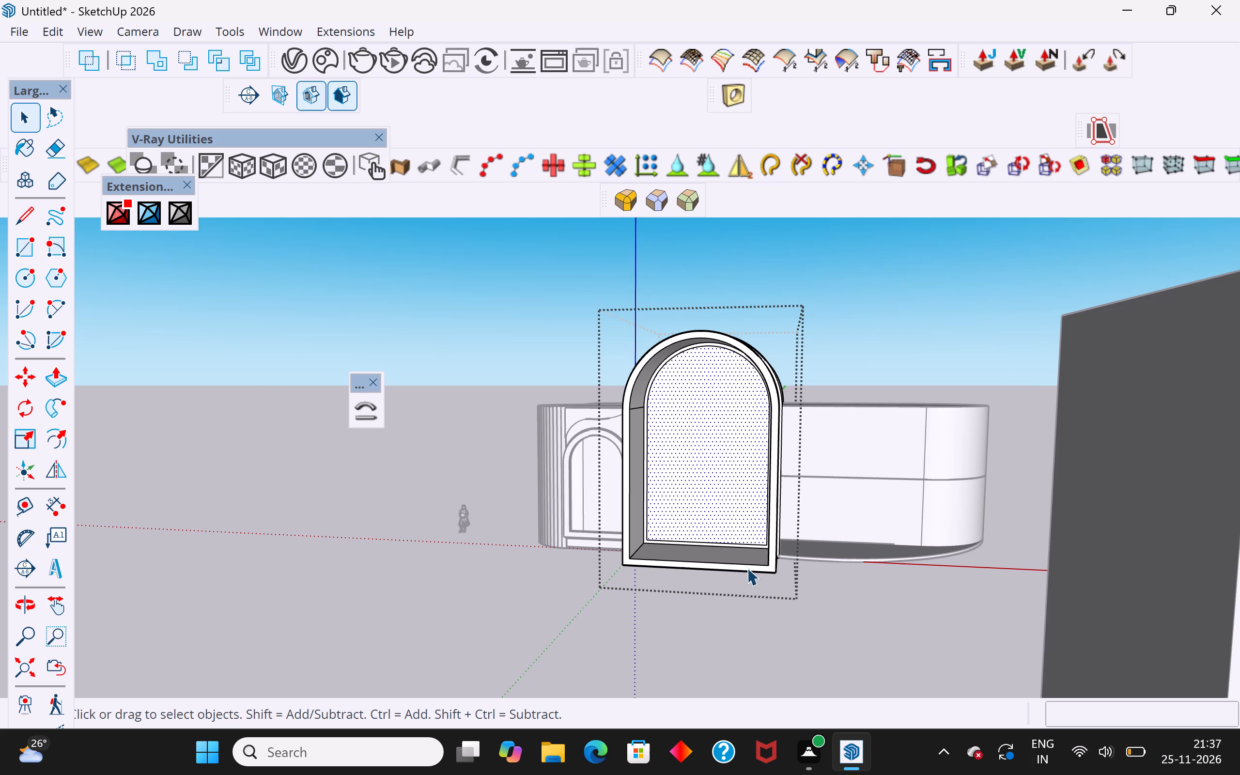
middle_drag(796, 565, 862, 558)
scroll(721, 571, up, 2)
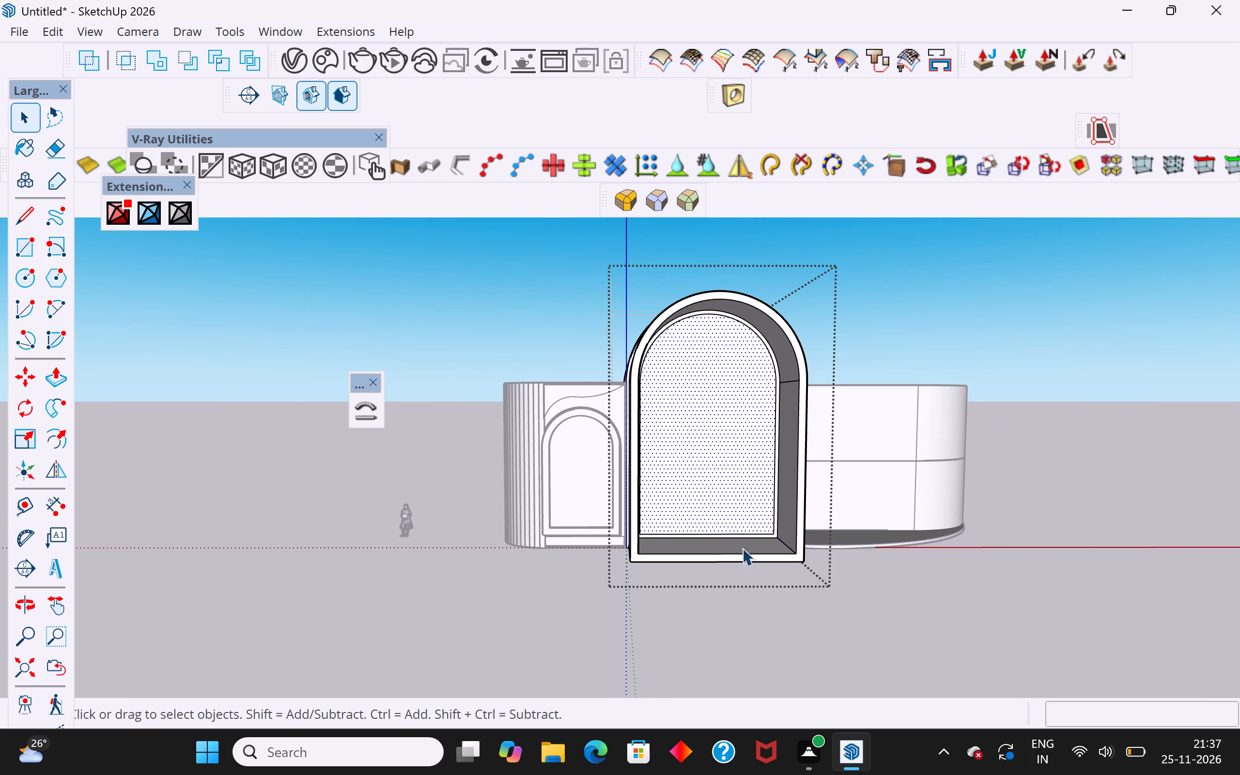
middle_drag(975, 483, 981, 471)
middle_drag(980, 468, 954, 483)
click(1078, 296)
In the central arch's group, draw a 5" line across the narrow front border at the bottom corner beside the arched window, and close the group.
scroll(760, 532, up, 3)
middle_drag(738, 532, 782, 451)
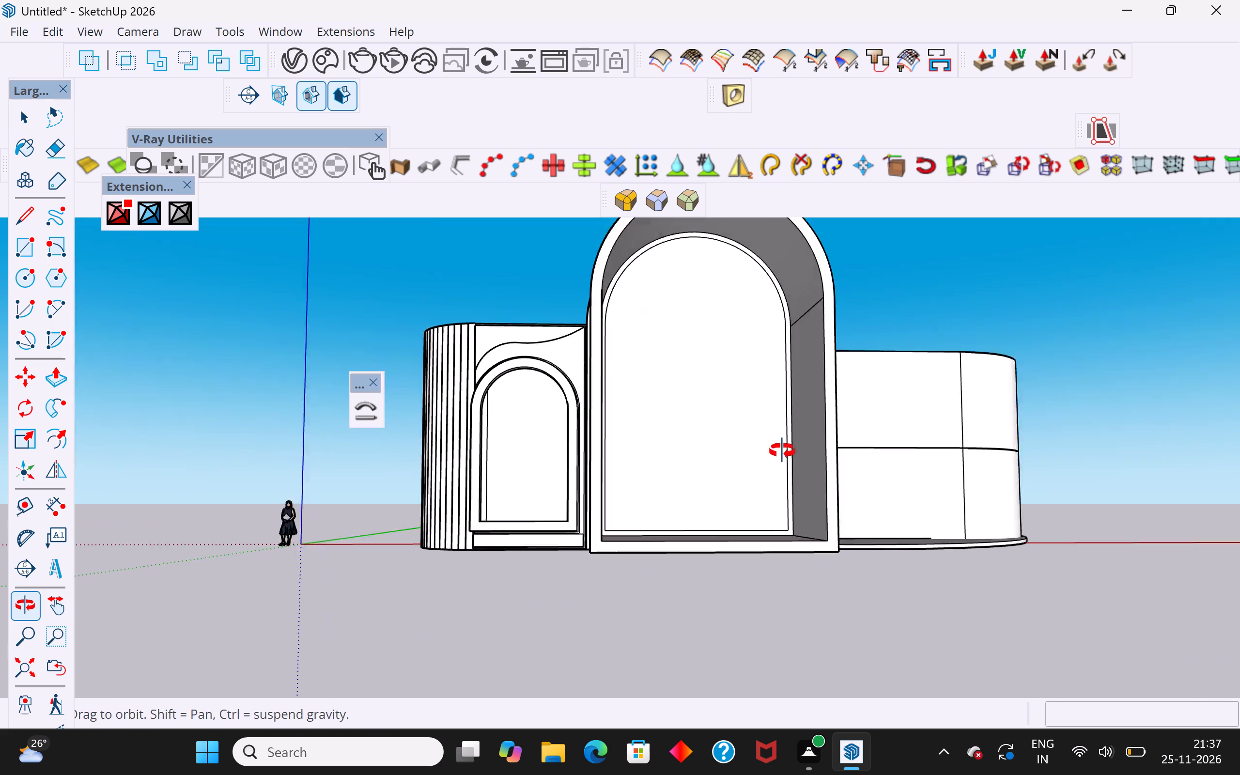
middle_drag(782, 451, 807, 365)
scroll(553, 556, up, 4)
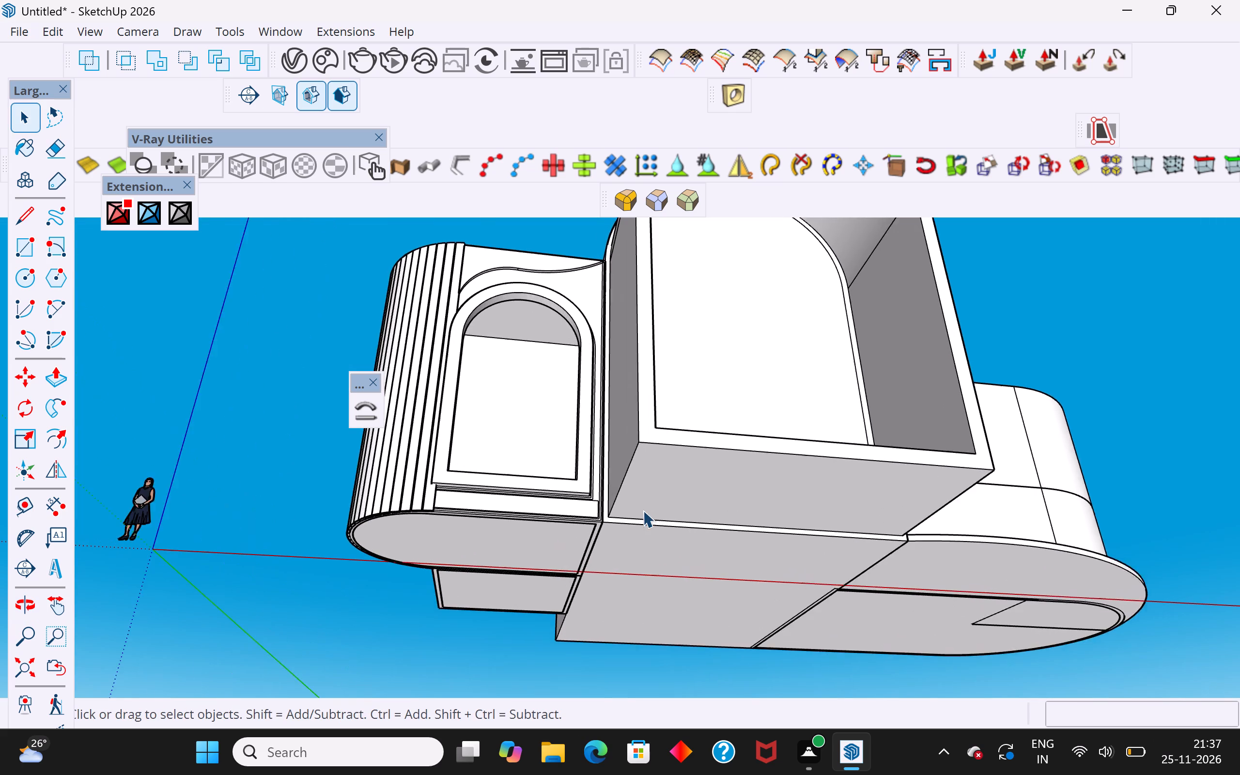
scroll(643, 510, up, 19)
click(599, 535)
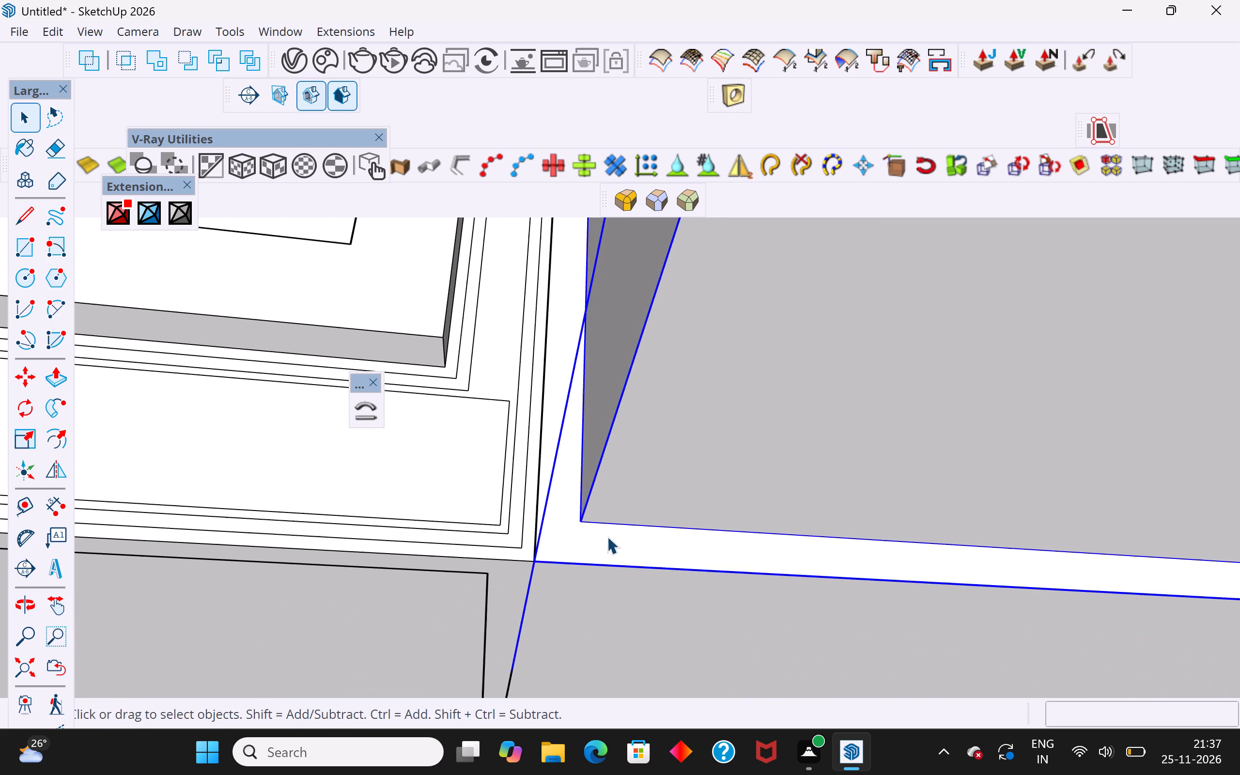
double_click(607, 536)
click(666, 528)
double_click(661, 541)
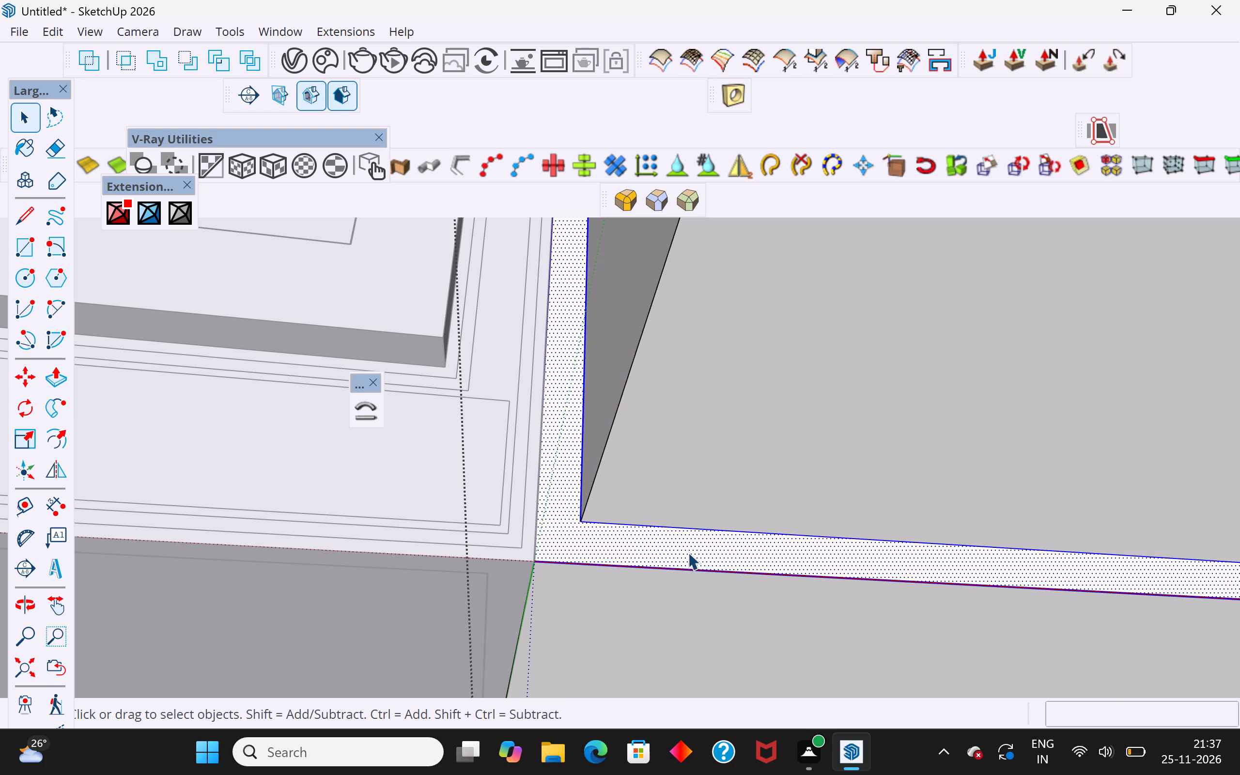
click(32, 216)
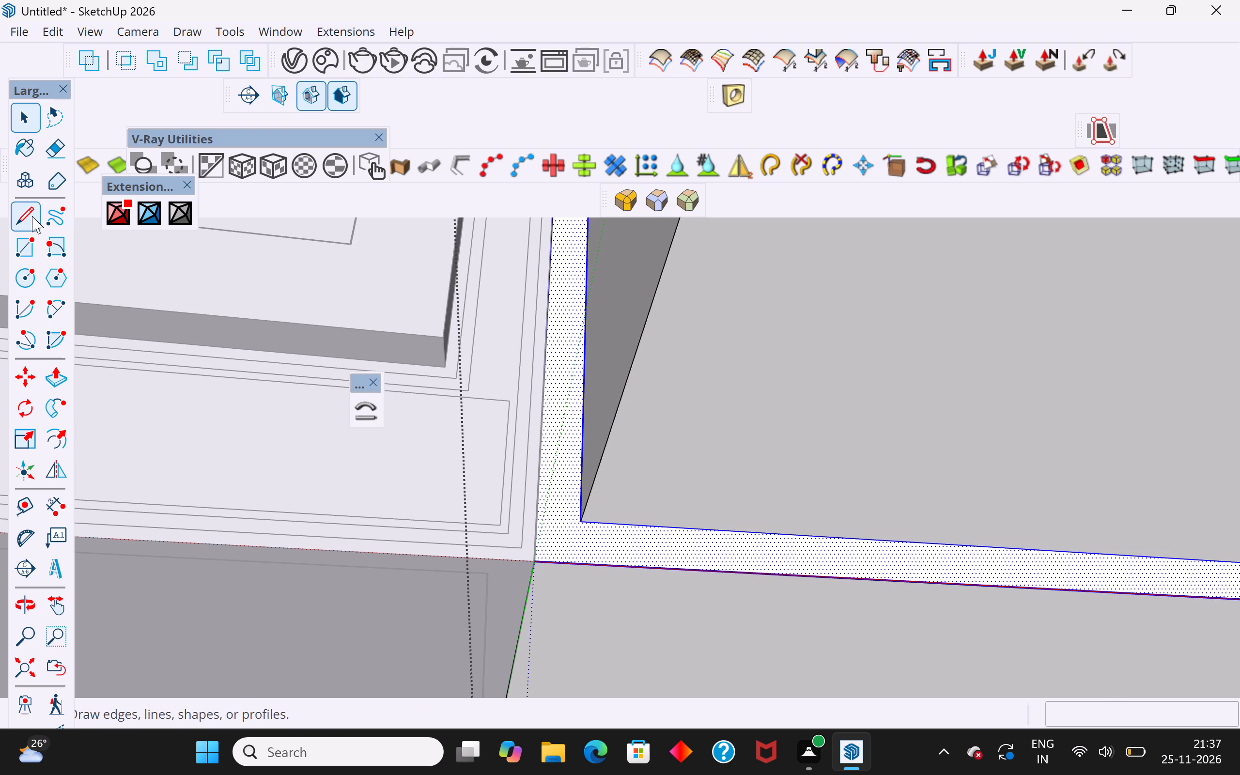
click(582, 524)
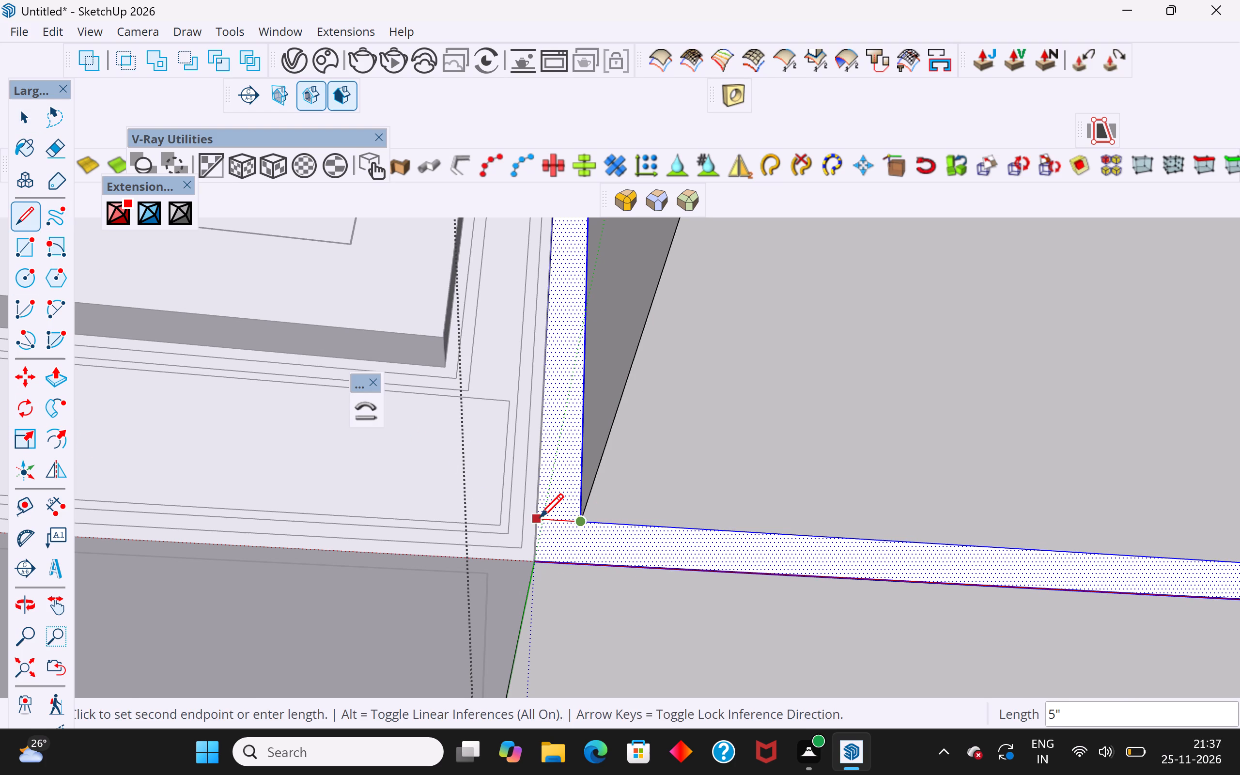
click(540, 520)
click(24, 122)
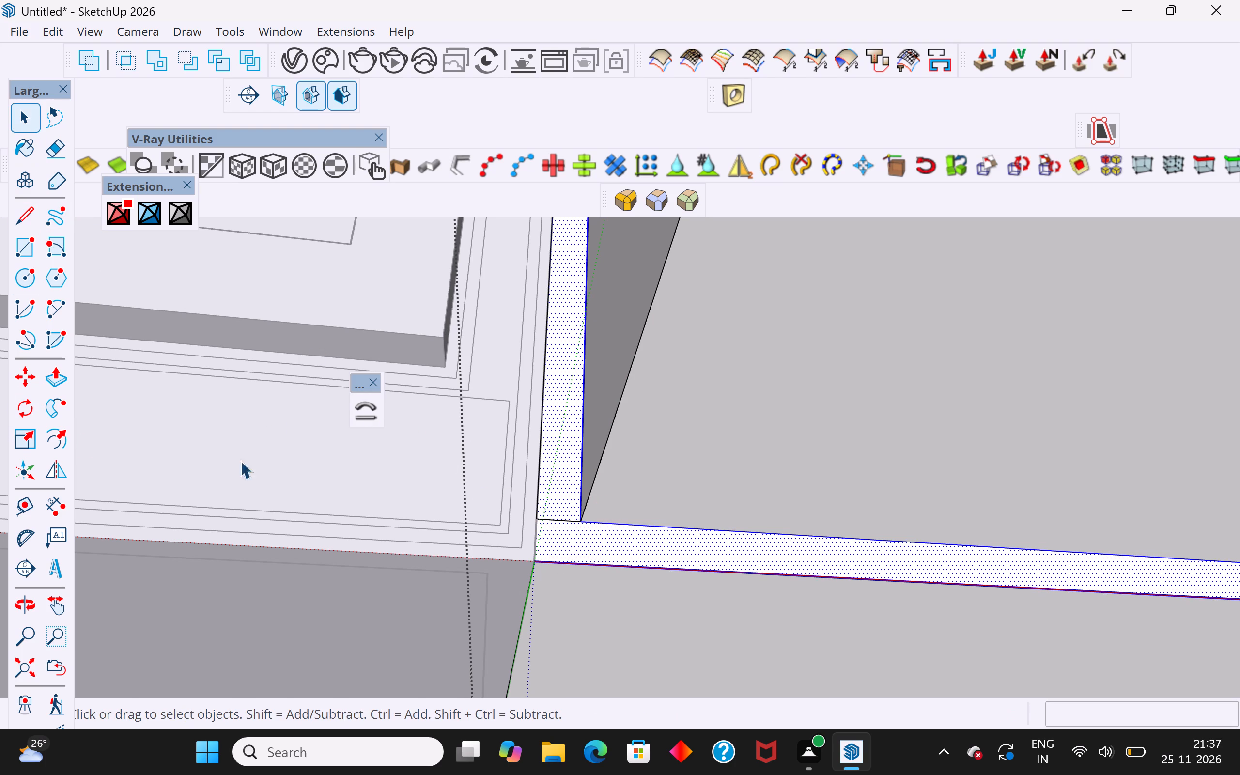
scroll(400, 625, down, 7)
scroll(588, 408, down, 9)
middle_drag(604, 459, 602, 590)
click(457, 578)
Draw a matching 5" line across the front border at the opposite bottom corner of the central arch, and close the group.
scroll(287, 638, down, 6)
middle_drag(1070, 496, 897, 462)
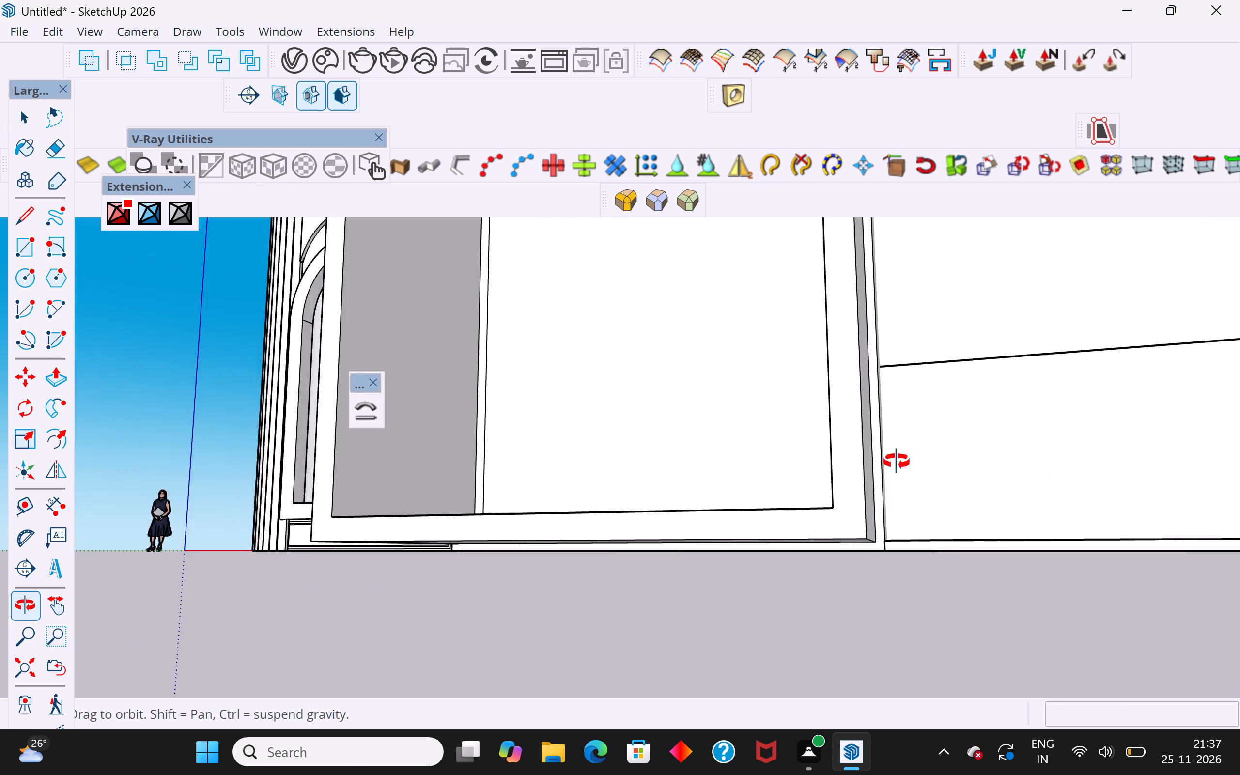
middle_drag(897, 462, 893, 462)
scroll(897, 524, up, 3)
scroll(854, 546, up, 13)
click(859, 547)
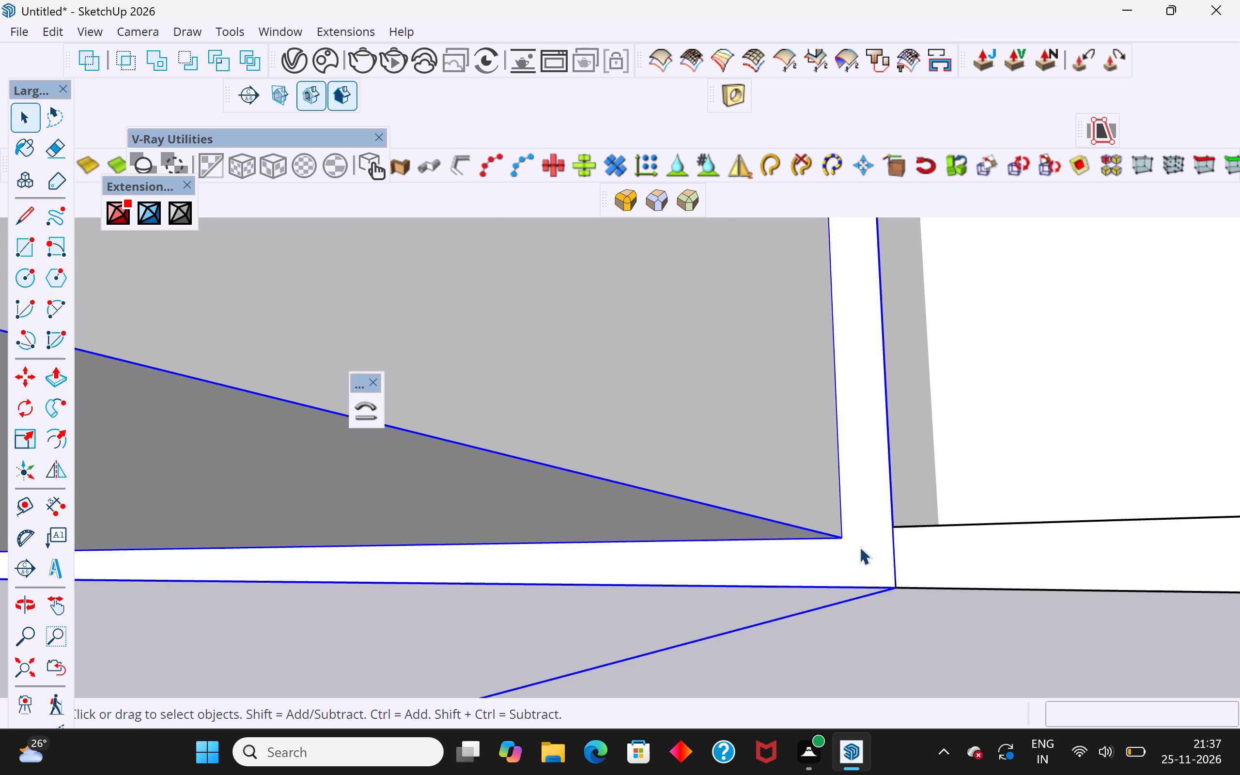
double_click(859, 546)
click(866, 527)
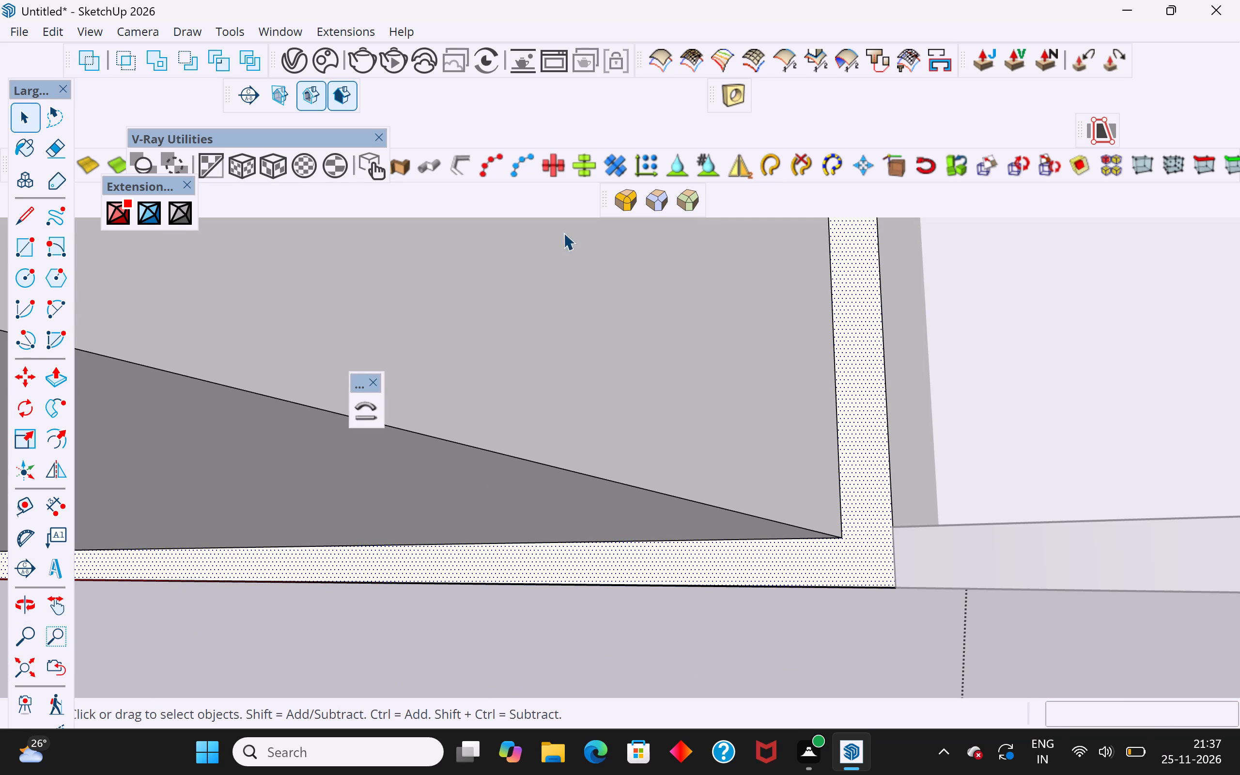
click(26, 220)
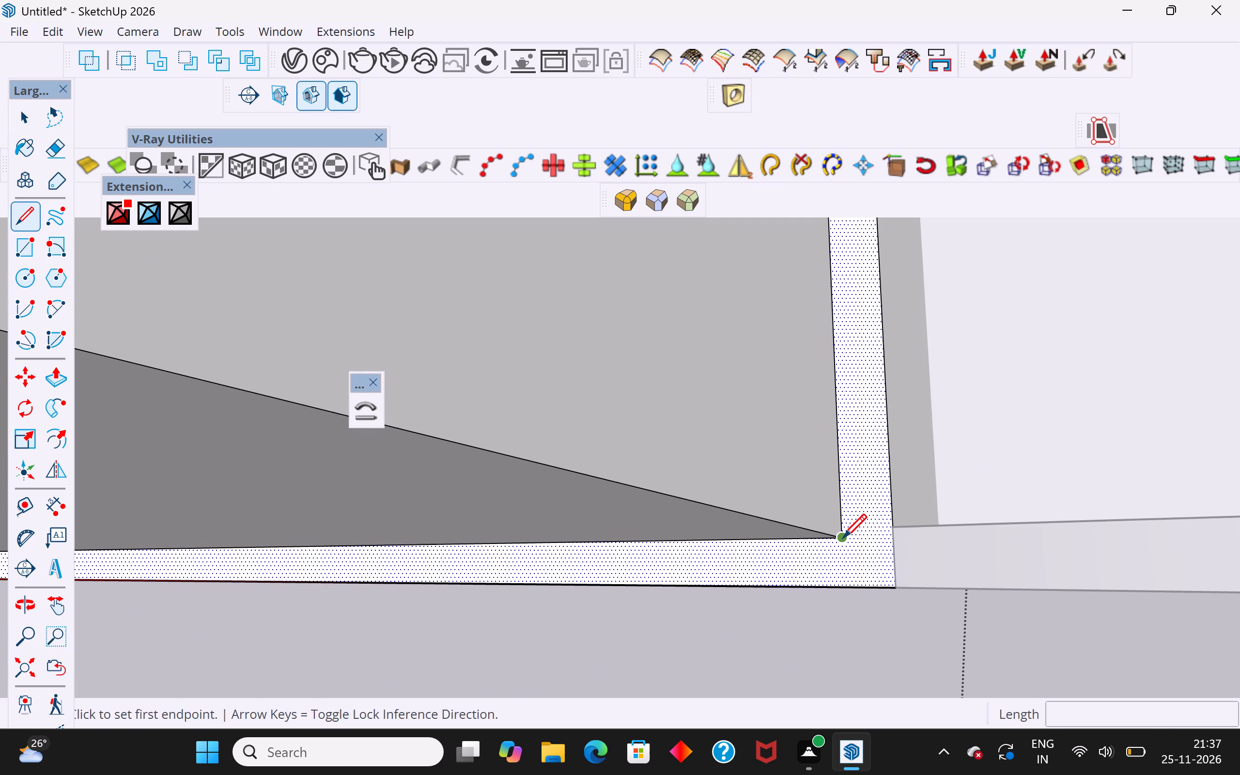
click(842, 536)
click(893, 544)
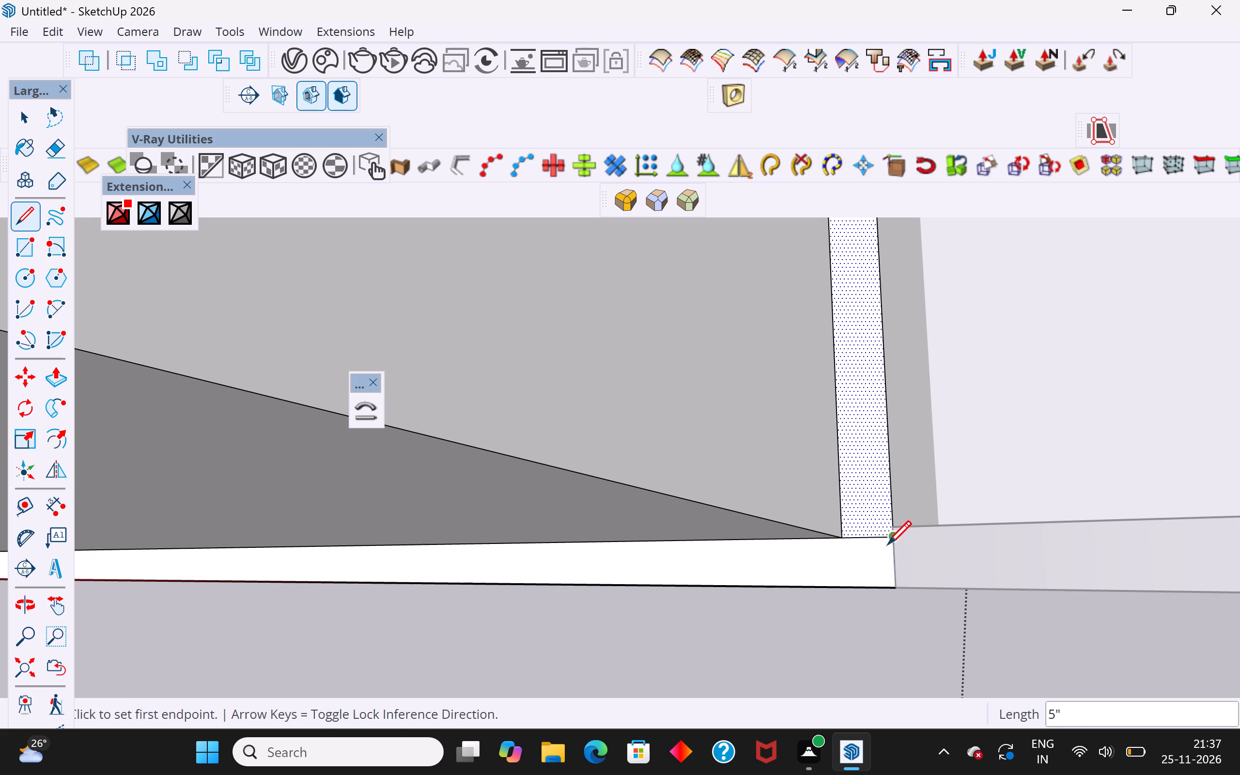
click(21, 126)
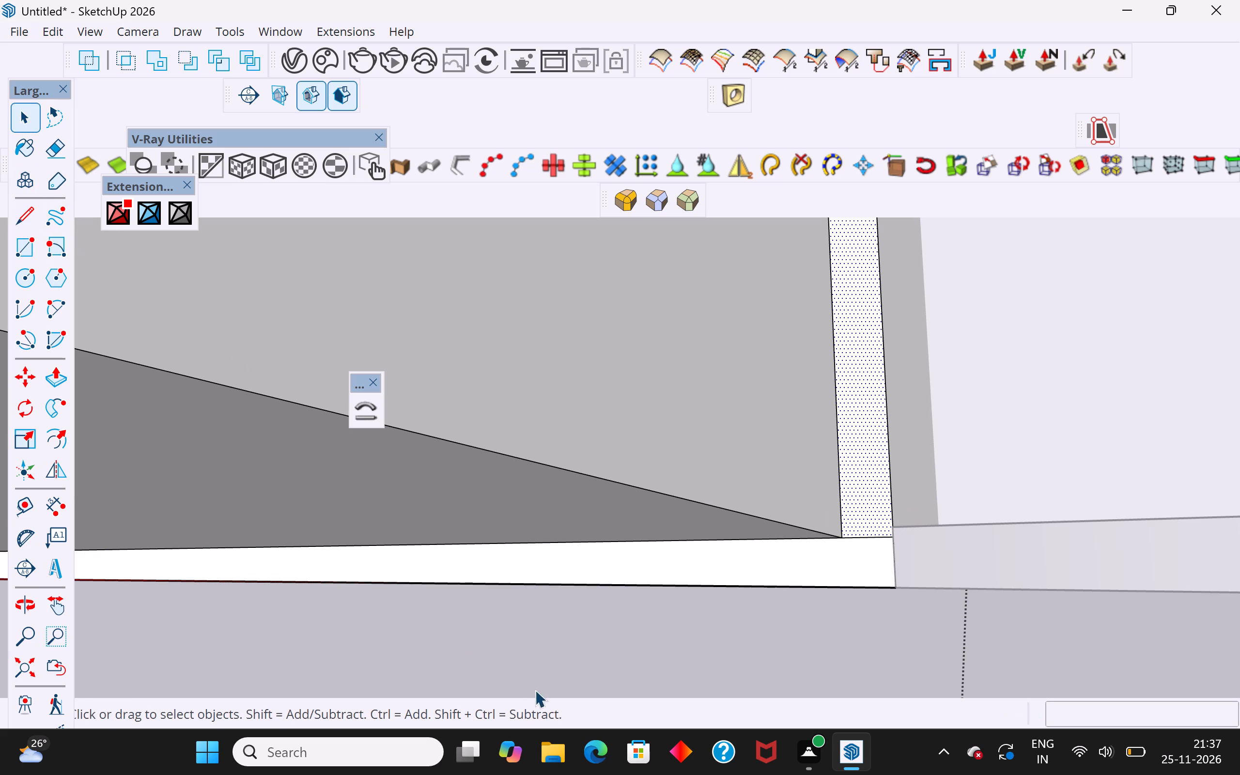
drag(558, 690, 565, 690)
scroll(996, 577, down, 16)
middle_drag(971, 524, 890, 571)
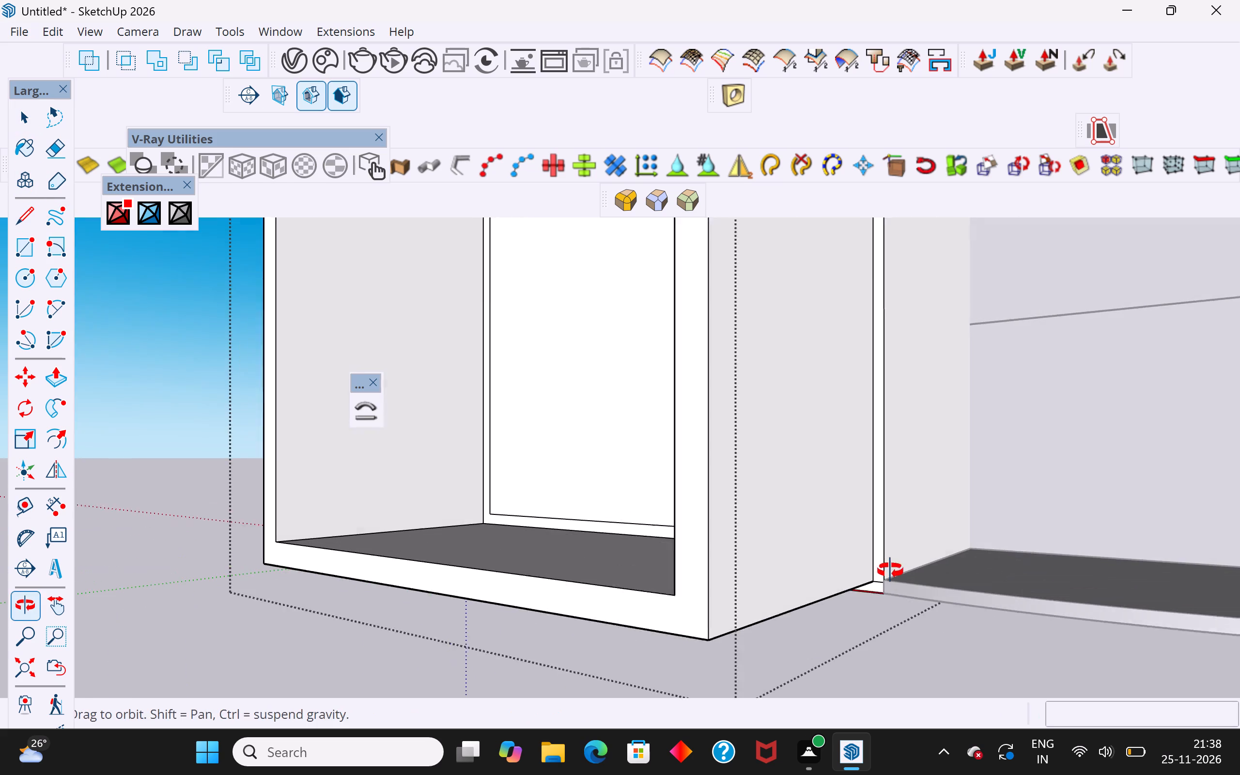
middle_drag(890, 571, 880, 573)
click(903, 652)
Pull the separated bottom strip of the central arch's front border outward by 12', flush with the projecting frame's front, and close the group.
scroll(842, 634, up, 6)
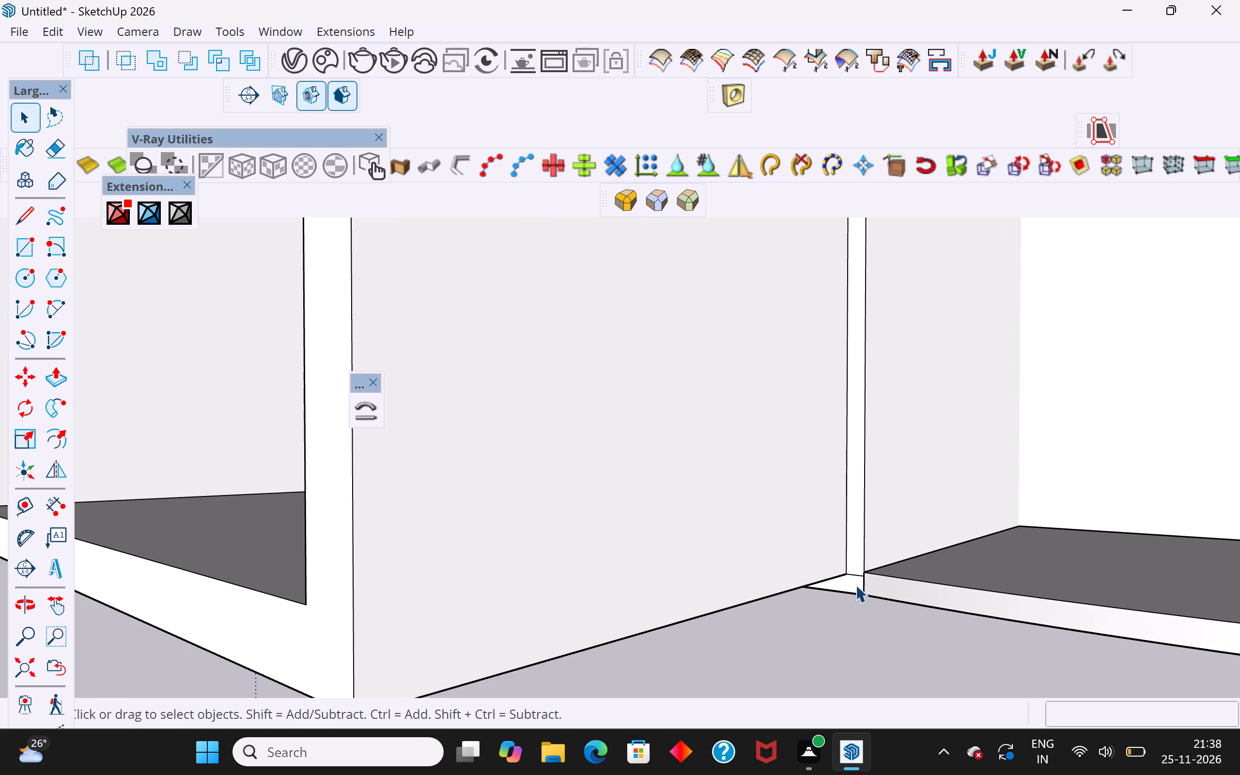
click(853, 581)
click(853, 581)
double_click(853, 581)
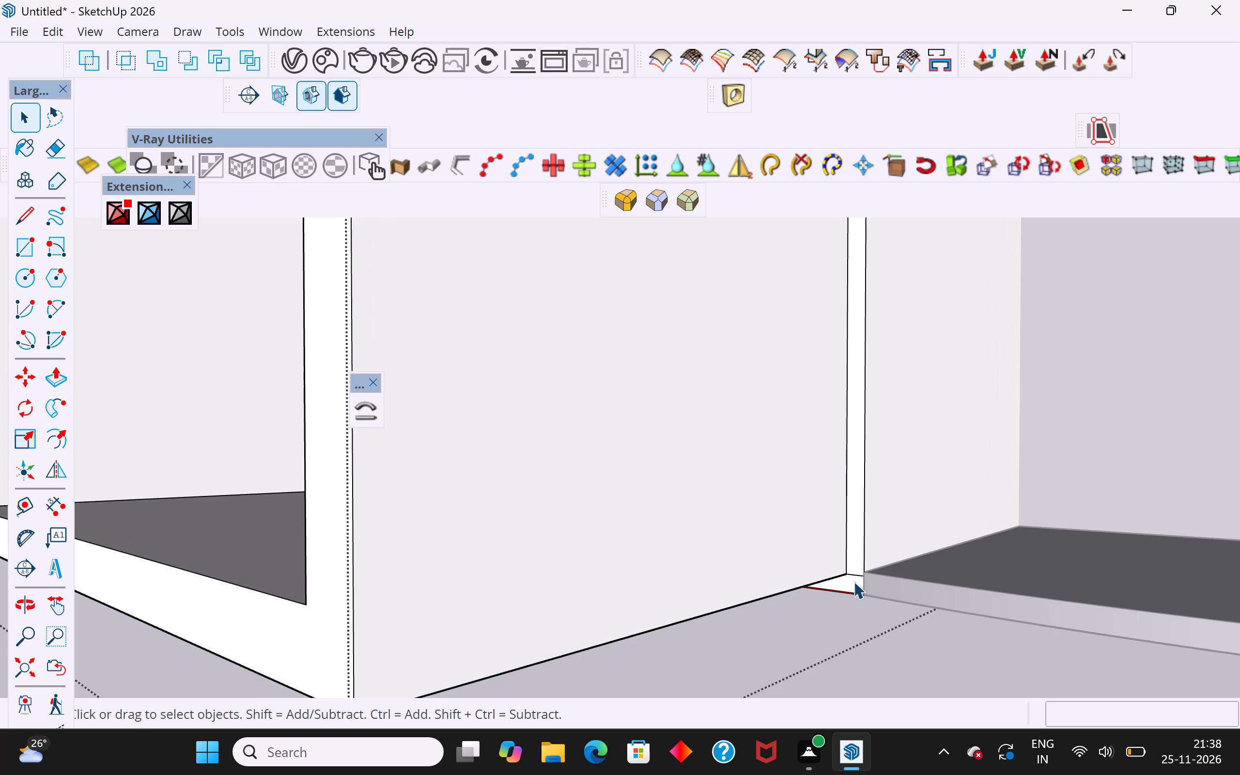
click(853, 581)
click(839, 580)
click(847, 581)
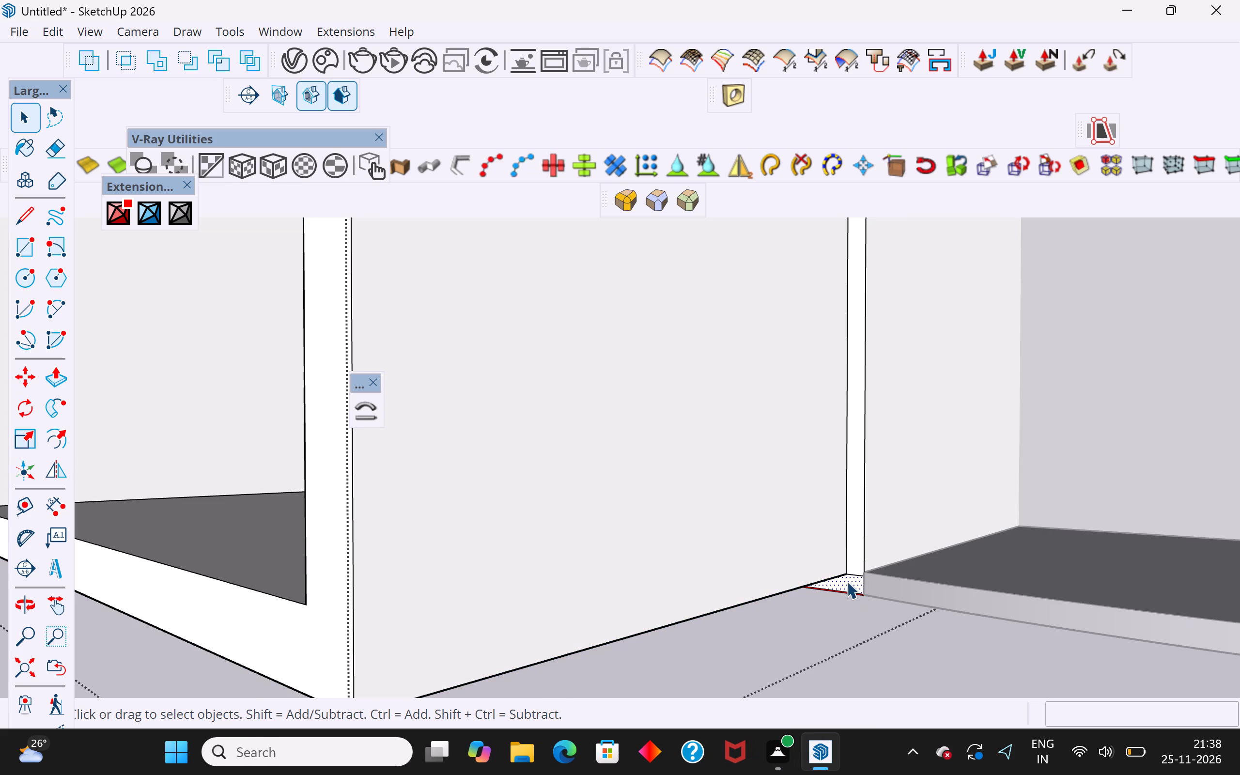
scroll(845, 583, up, 5)
scroll(886, 418, down, 9)
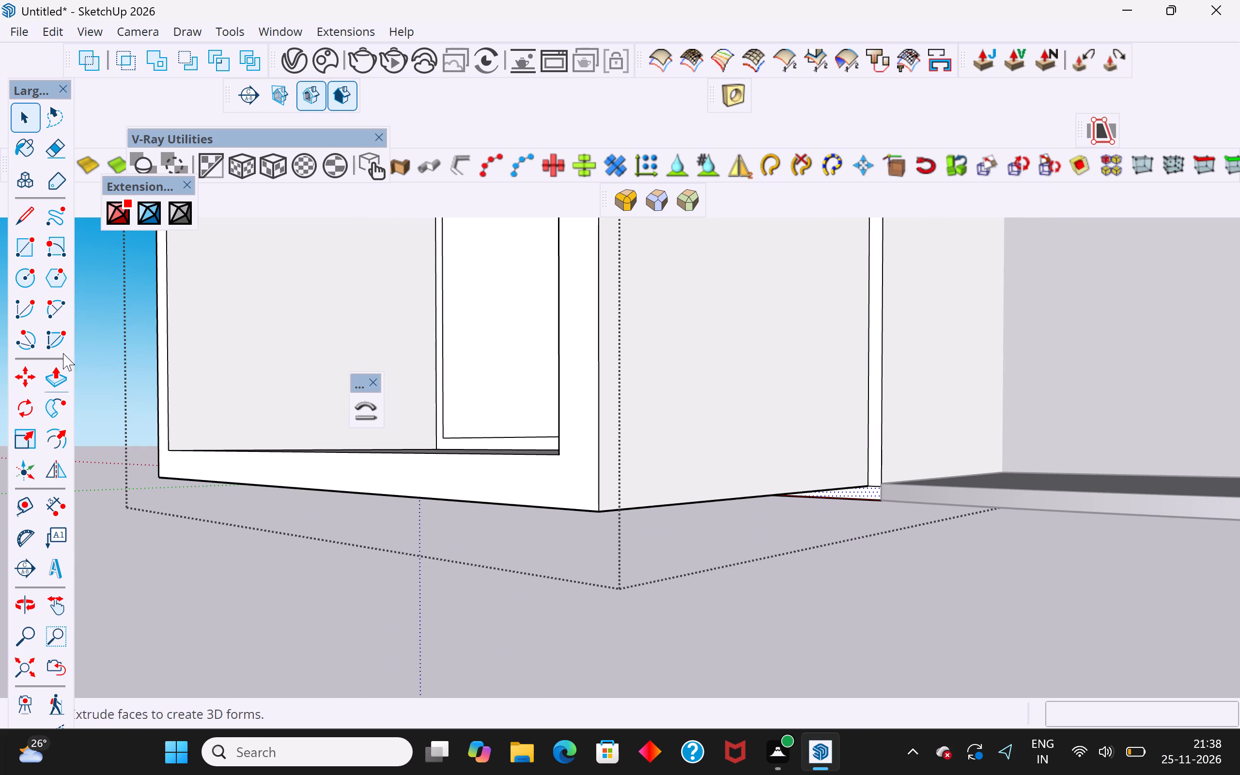
click(56, 374)
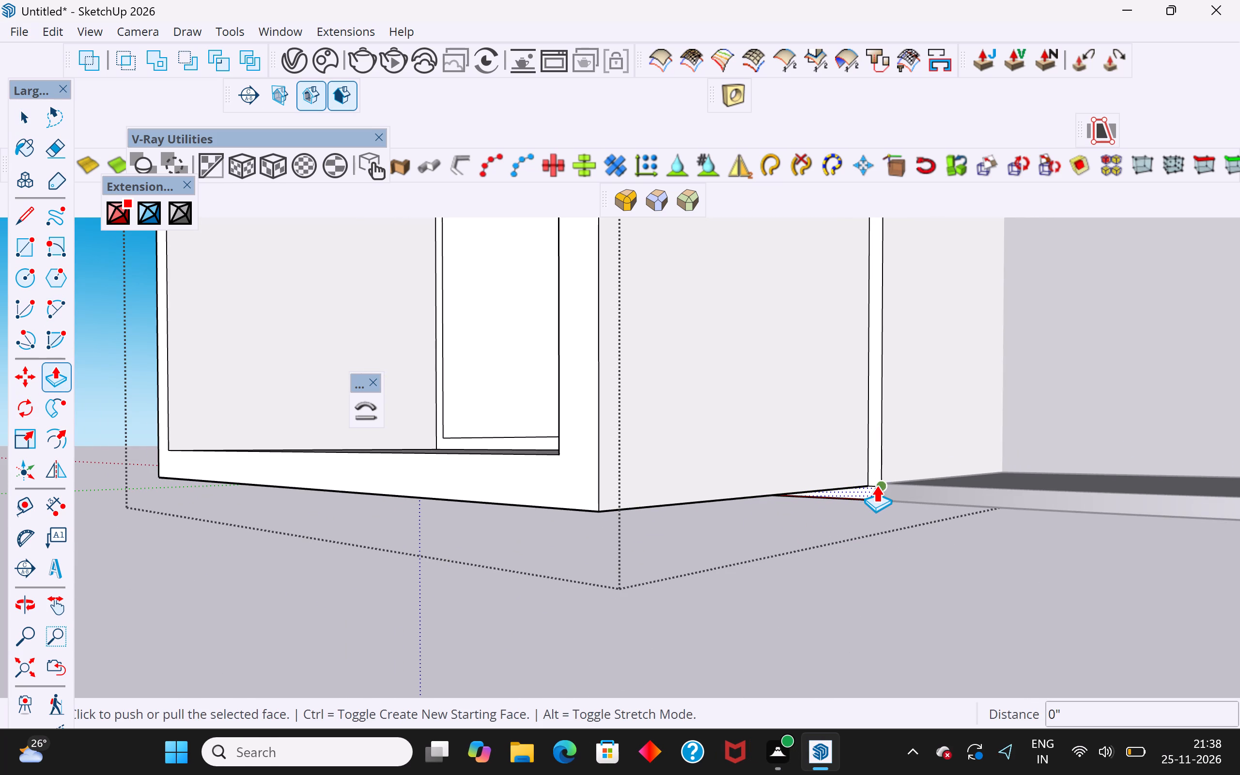
drag(882, 482, 876, 482)
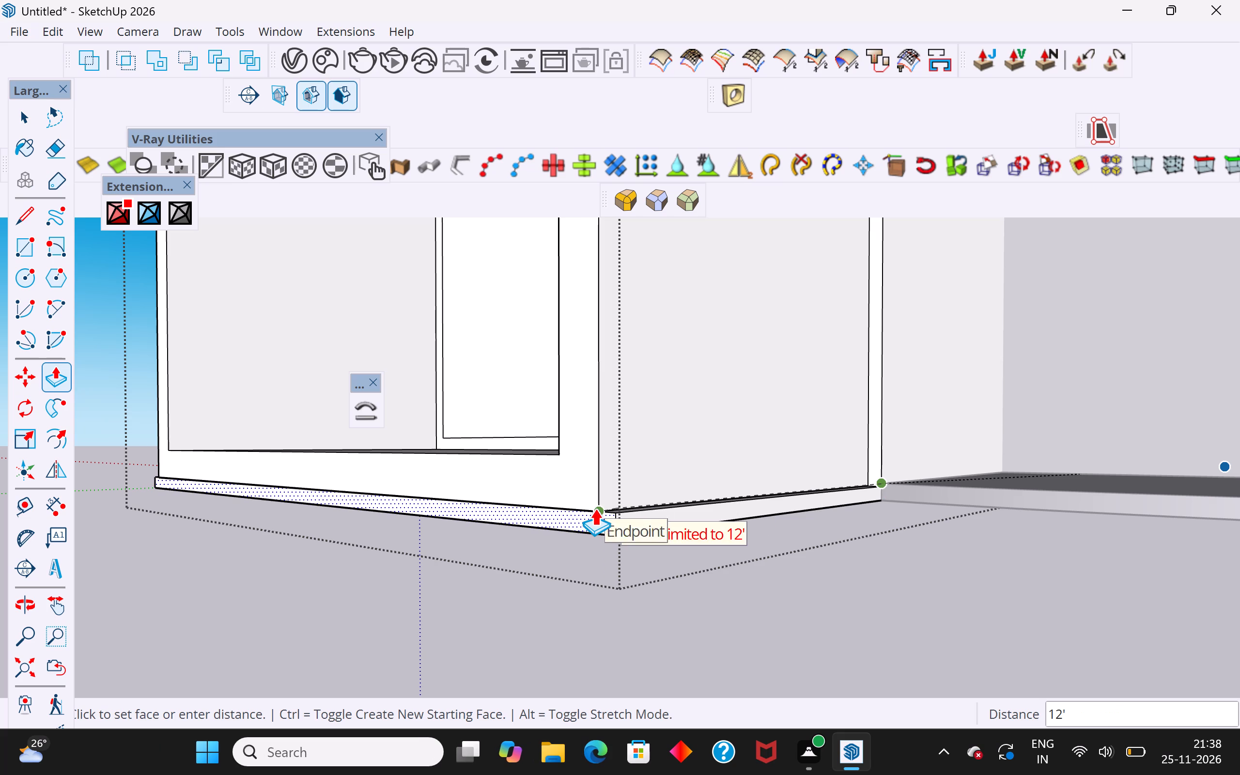
click(595, 508)
middle_drag(696, 557, 821, 654)
scroll(1072, 592, down, 10)
middle_drag(807, 577, 839, 585)
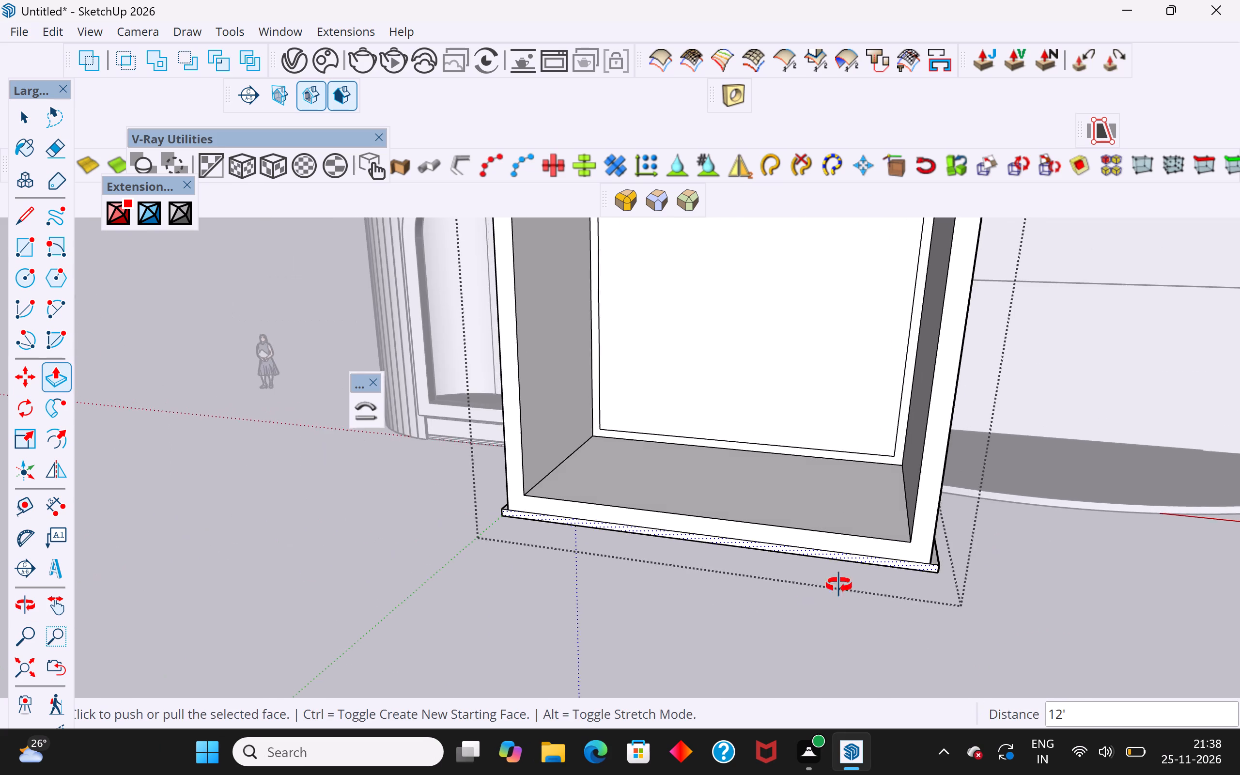
middle_drag(839, 585, 950, 634)
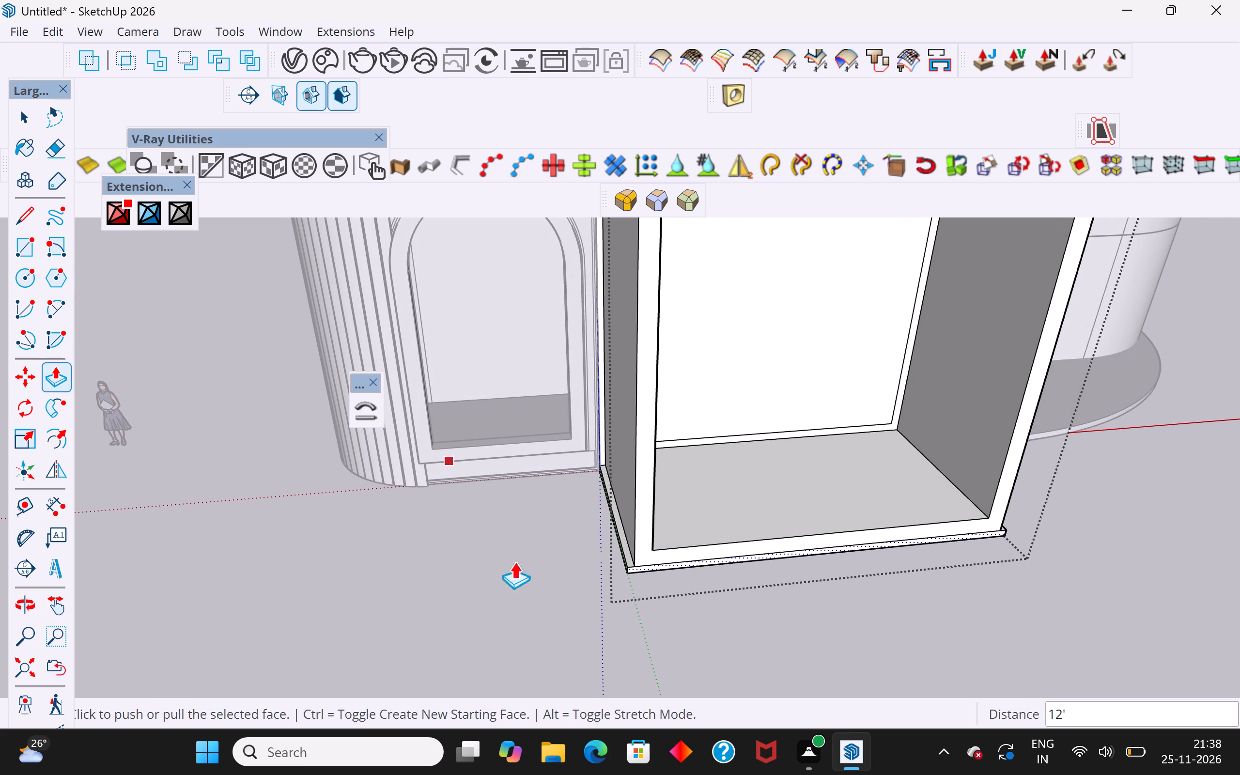
scroll(512, 546, down, 7)
middle_drag(624, 554, 576, 570)
click(17, 122)
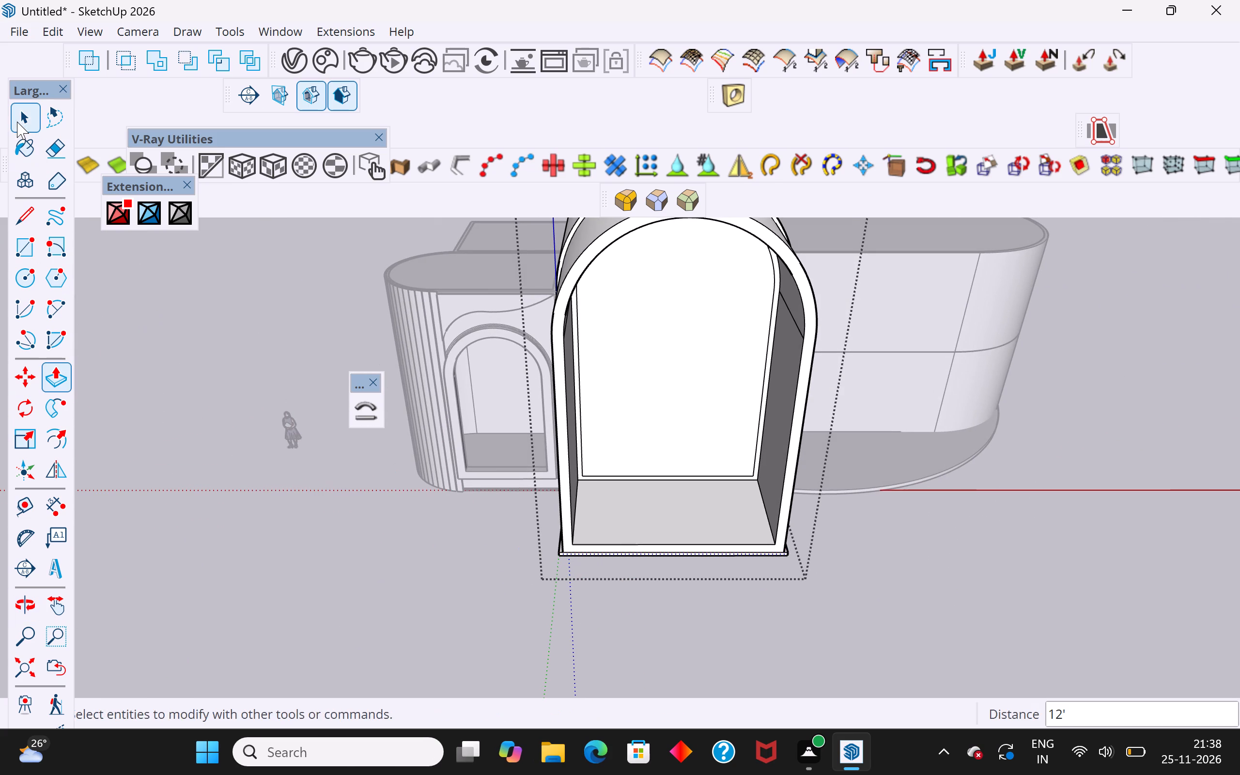
click(202, 373)
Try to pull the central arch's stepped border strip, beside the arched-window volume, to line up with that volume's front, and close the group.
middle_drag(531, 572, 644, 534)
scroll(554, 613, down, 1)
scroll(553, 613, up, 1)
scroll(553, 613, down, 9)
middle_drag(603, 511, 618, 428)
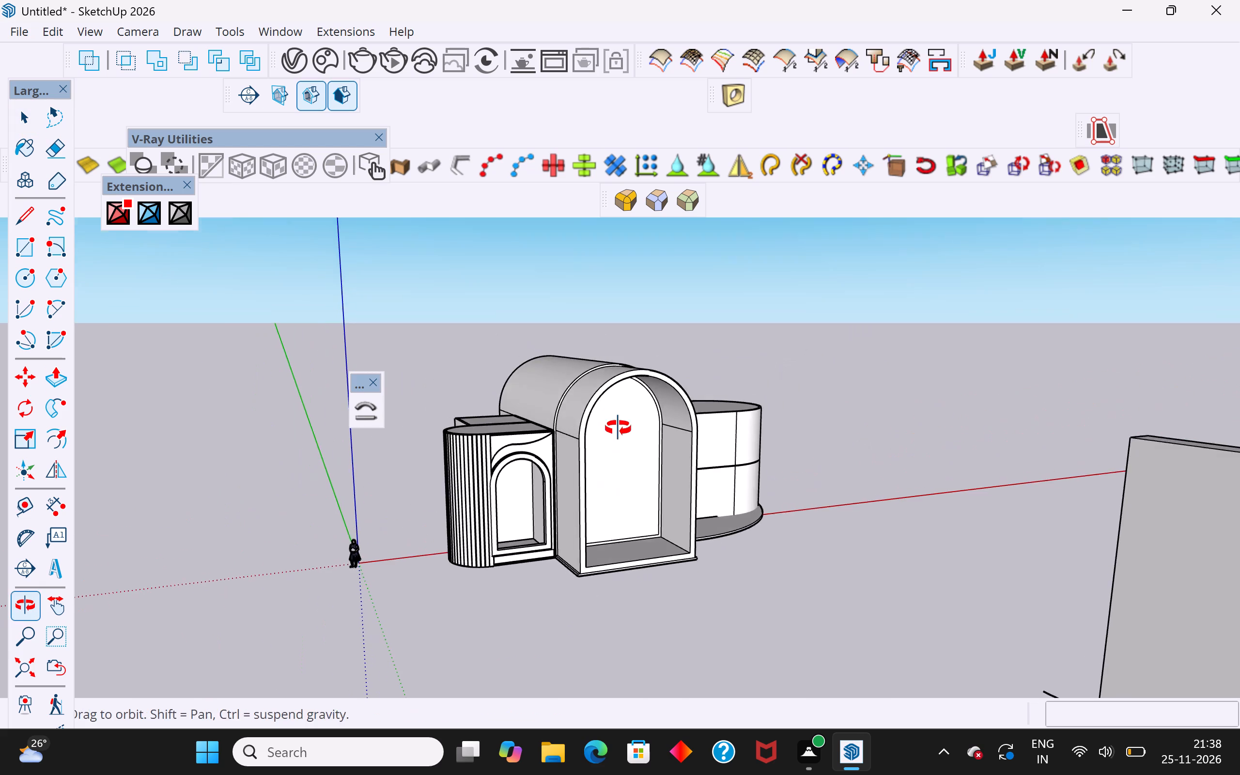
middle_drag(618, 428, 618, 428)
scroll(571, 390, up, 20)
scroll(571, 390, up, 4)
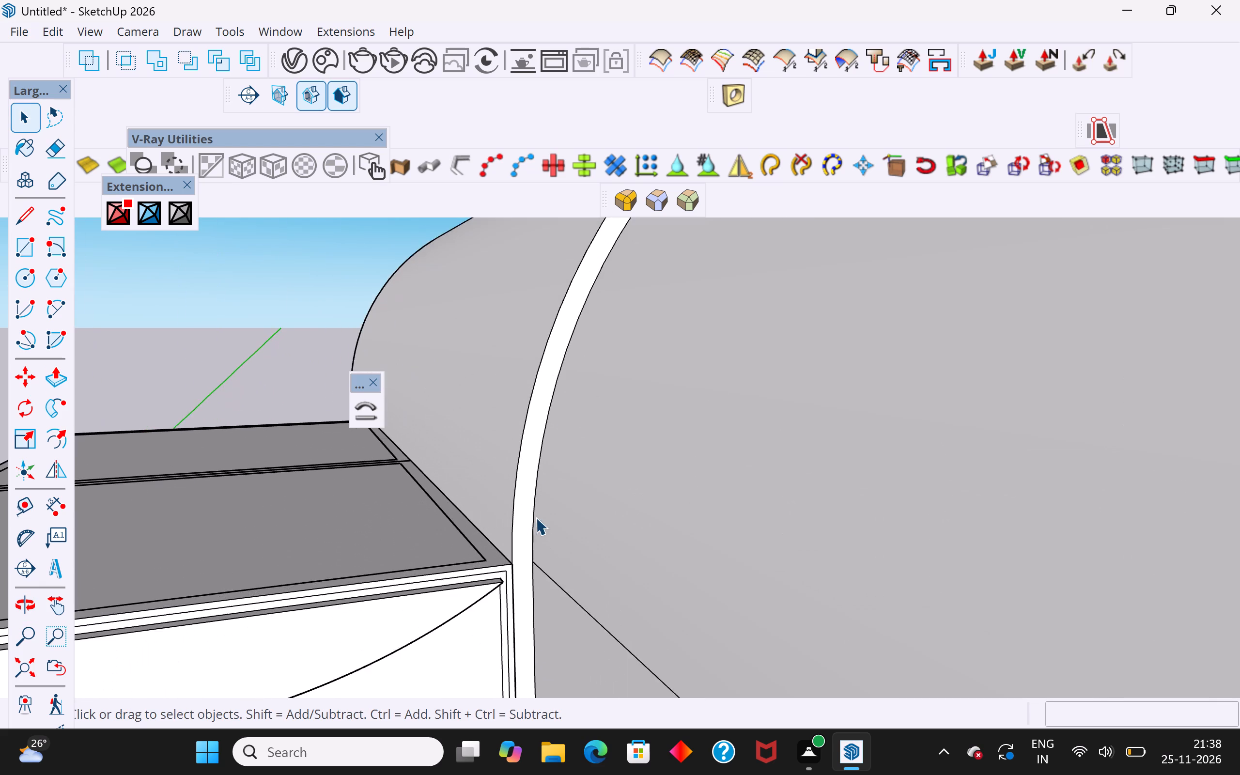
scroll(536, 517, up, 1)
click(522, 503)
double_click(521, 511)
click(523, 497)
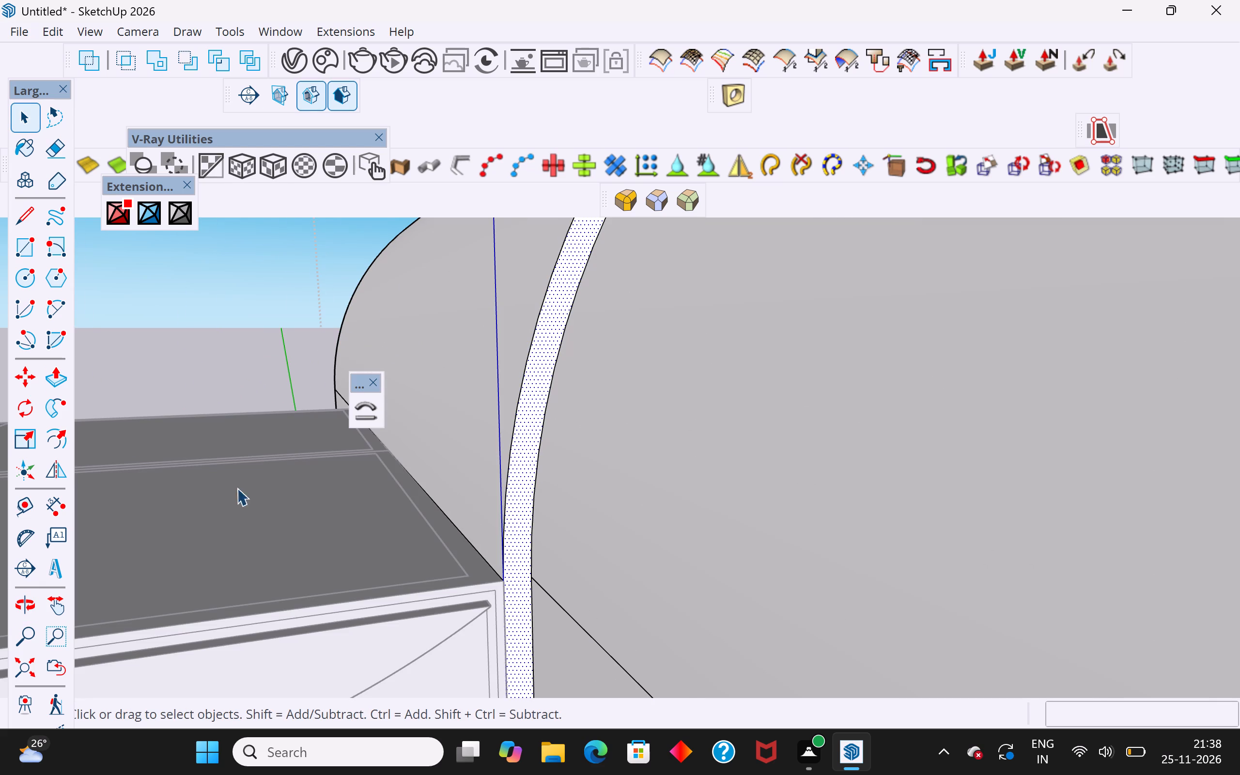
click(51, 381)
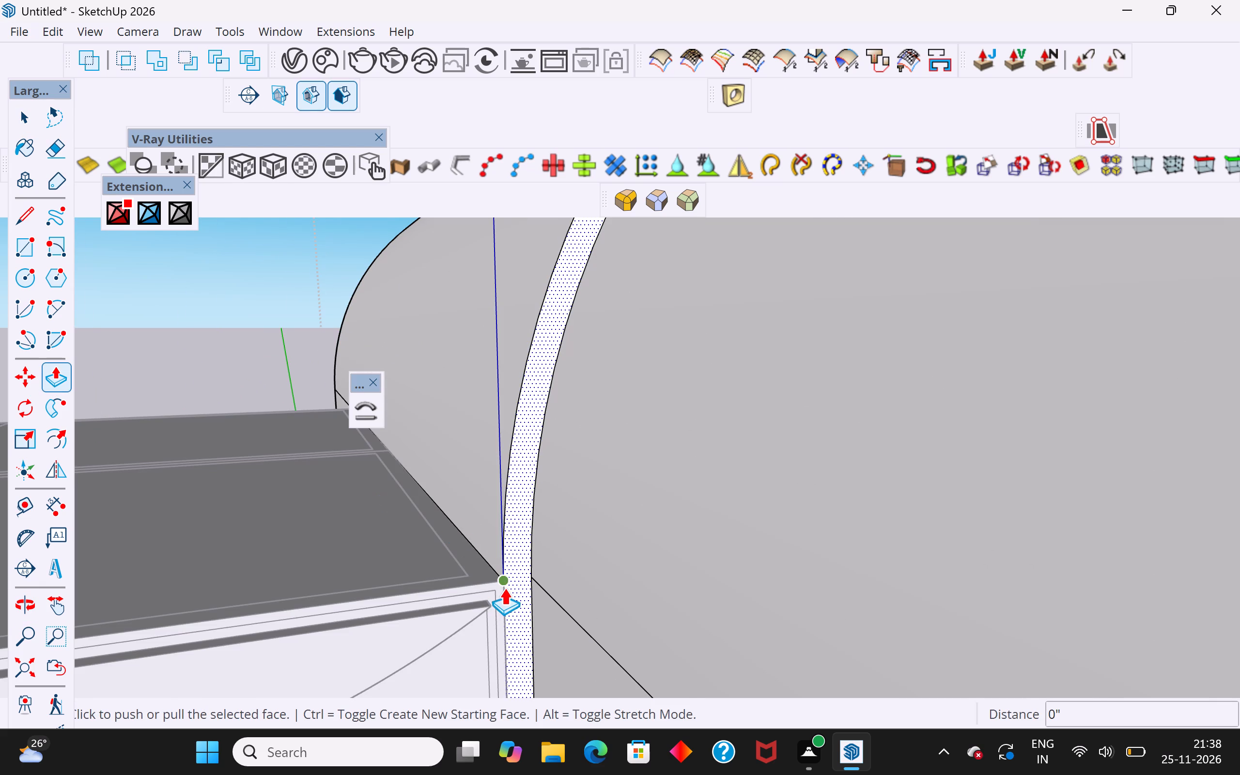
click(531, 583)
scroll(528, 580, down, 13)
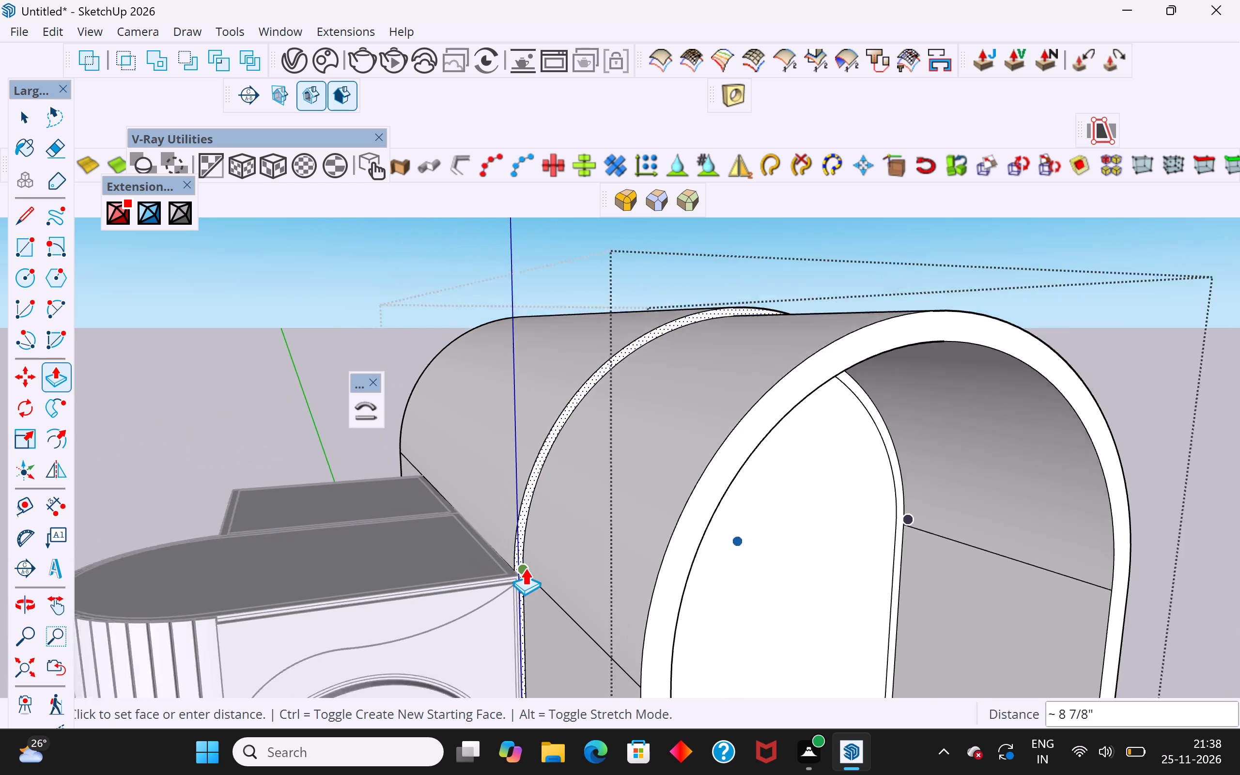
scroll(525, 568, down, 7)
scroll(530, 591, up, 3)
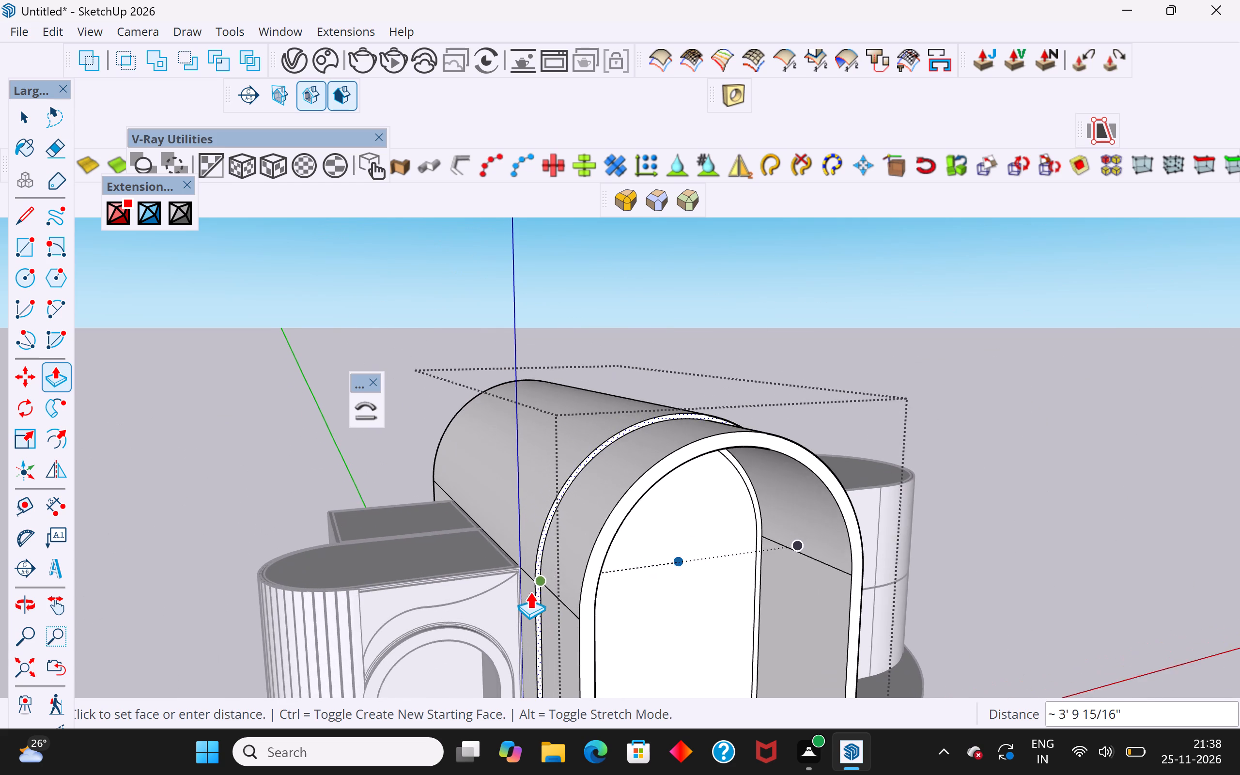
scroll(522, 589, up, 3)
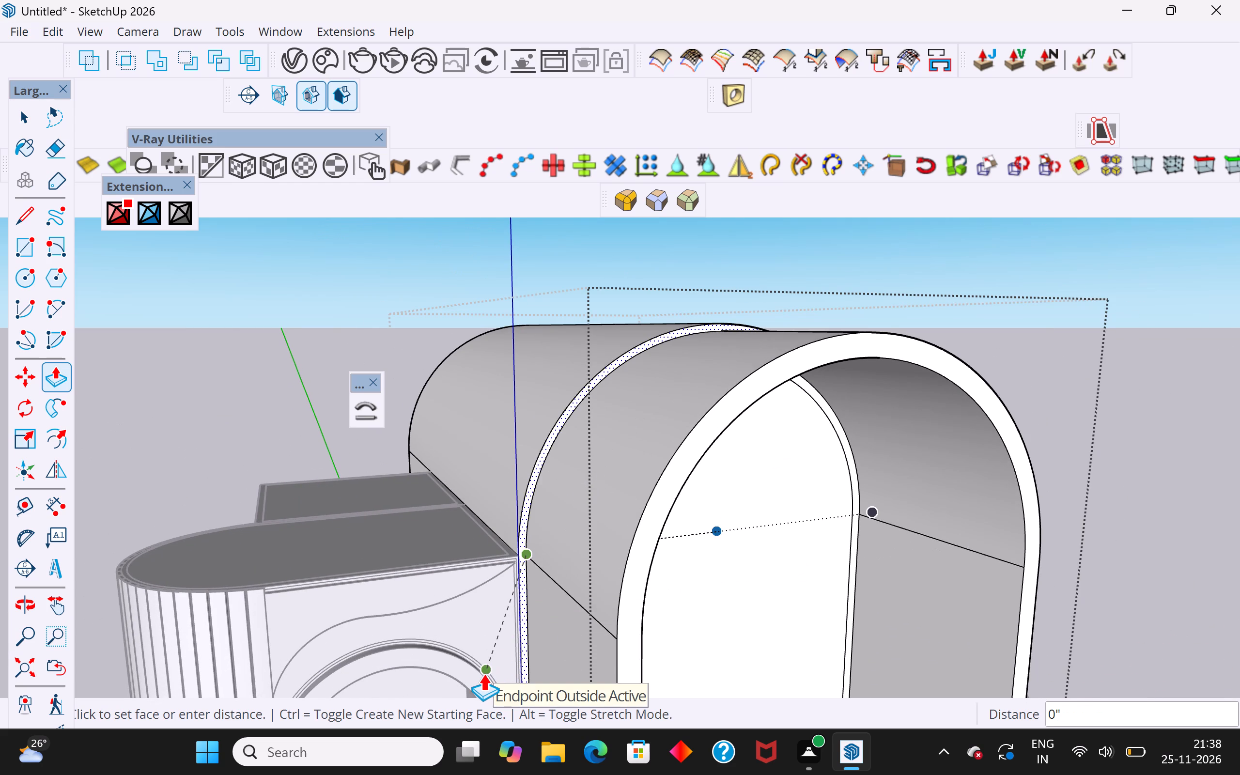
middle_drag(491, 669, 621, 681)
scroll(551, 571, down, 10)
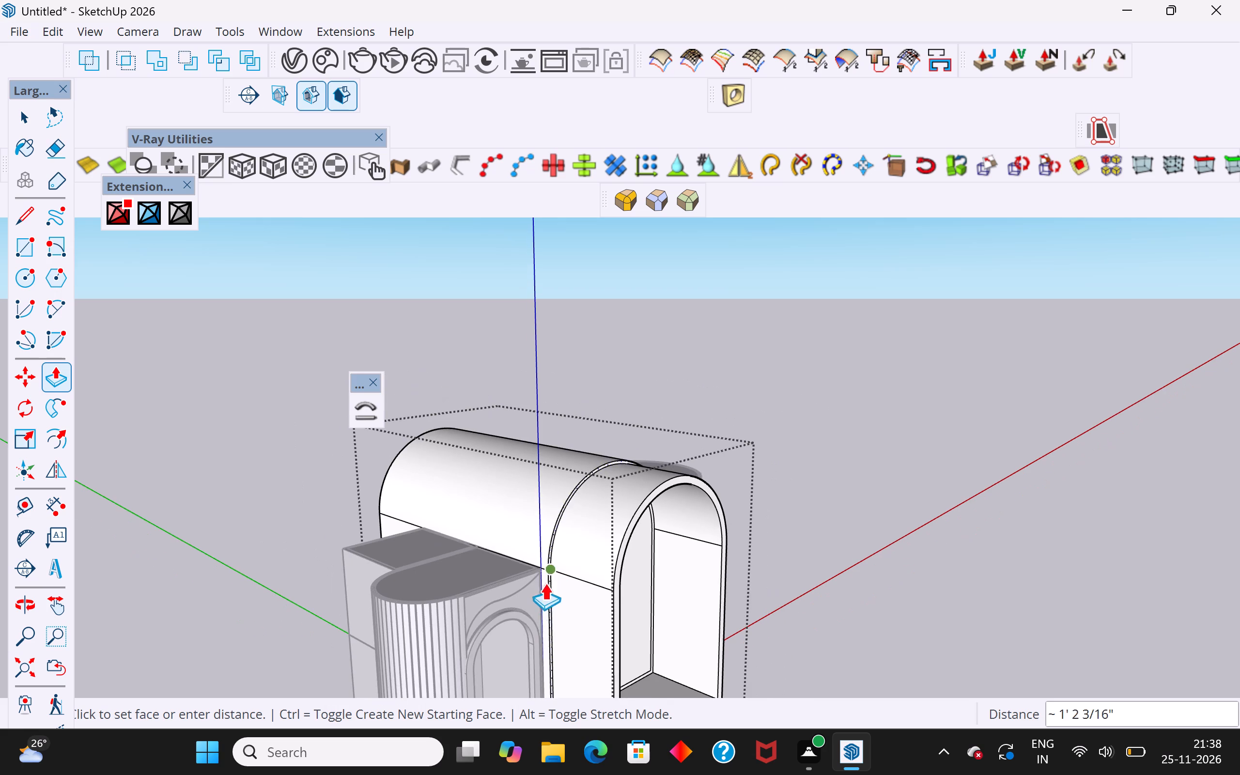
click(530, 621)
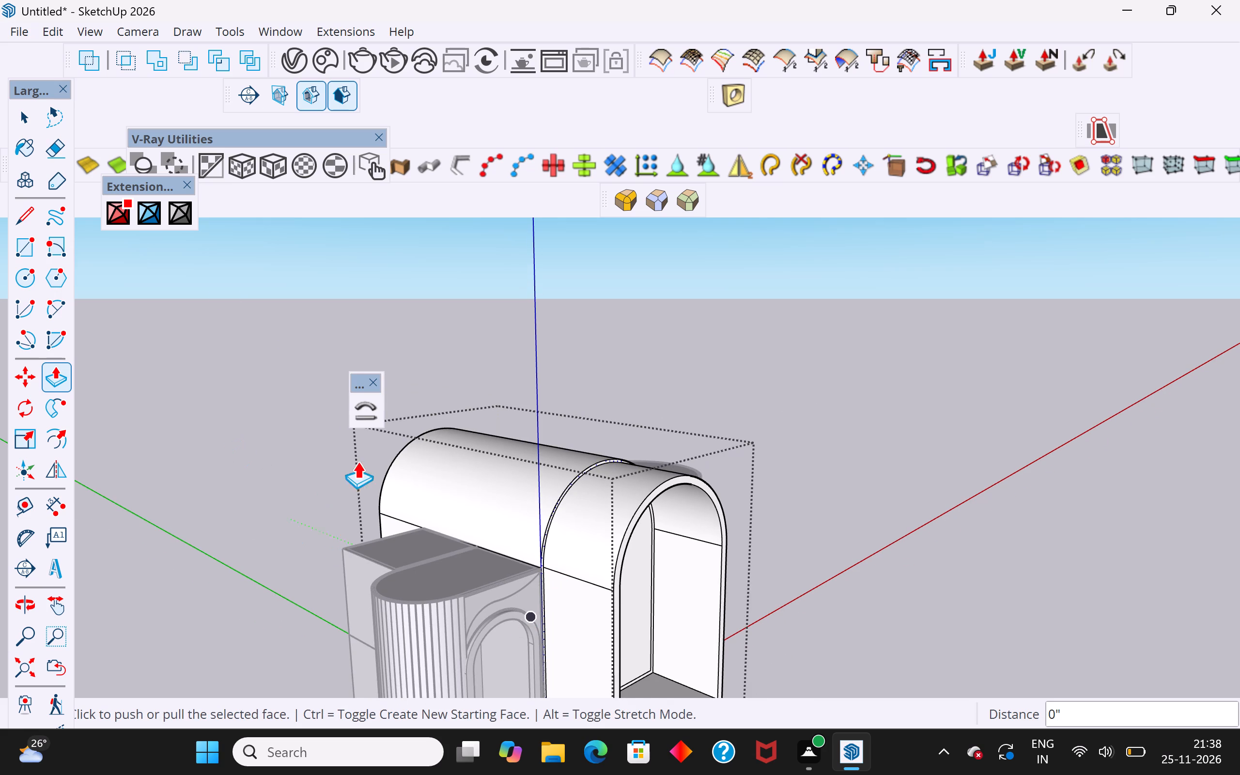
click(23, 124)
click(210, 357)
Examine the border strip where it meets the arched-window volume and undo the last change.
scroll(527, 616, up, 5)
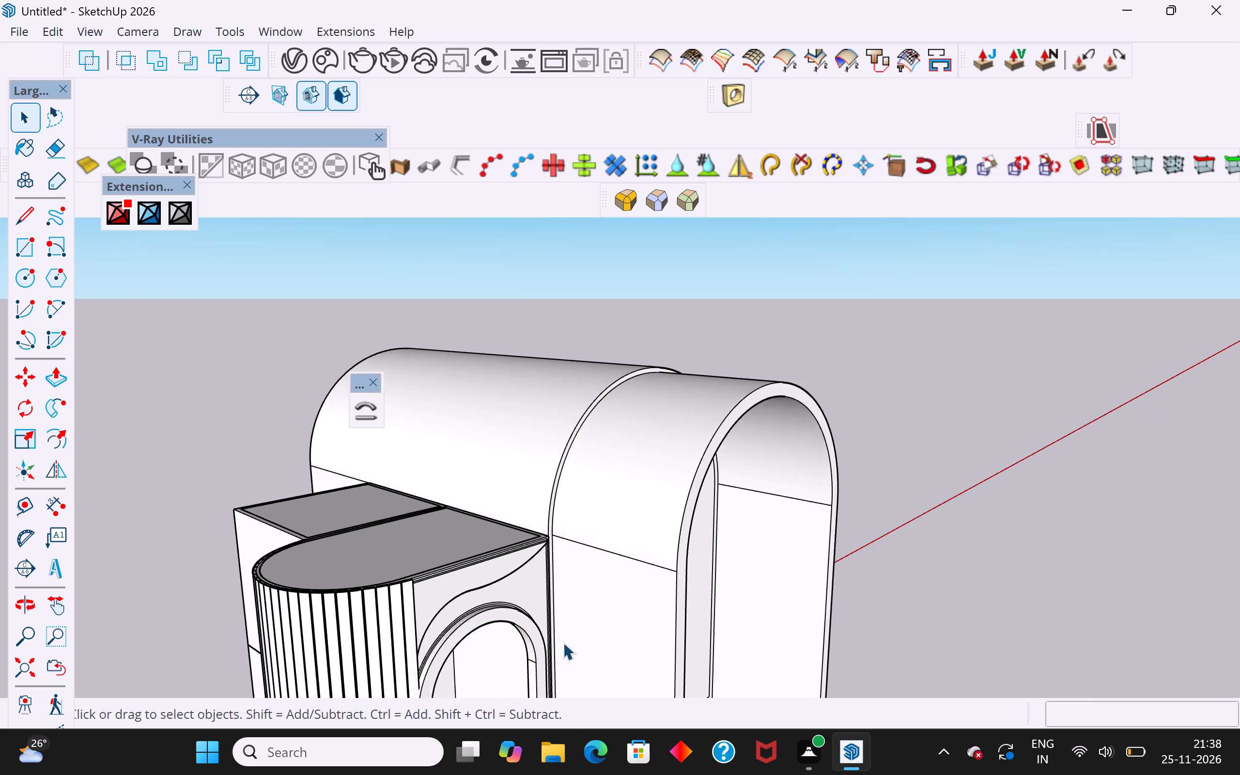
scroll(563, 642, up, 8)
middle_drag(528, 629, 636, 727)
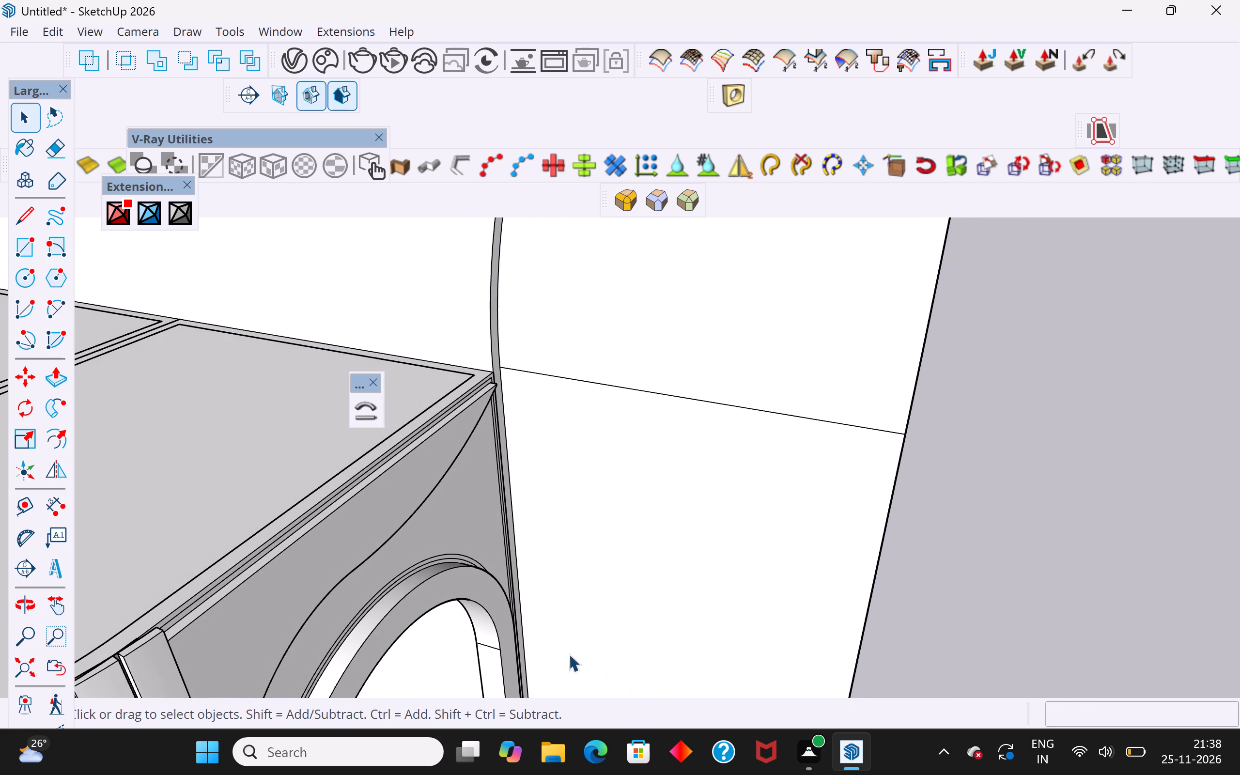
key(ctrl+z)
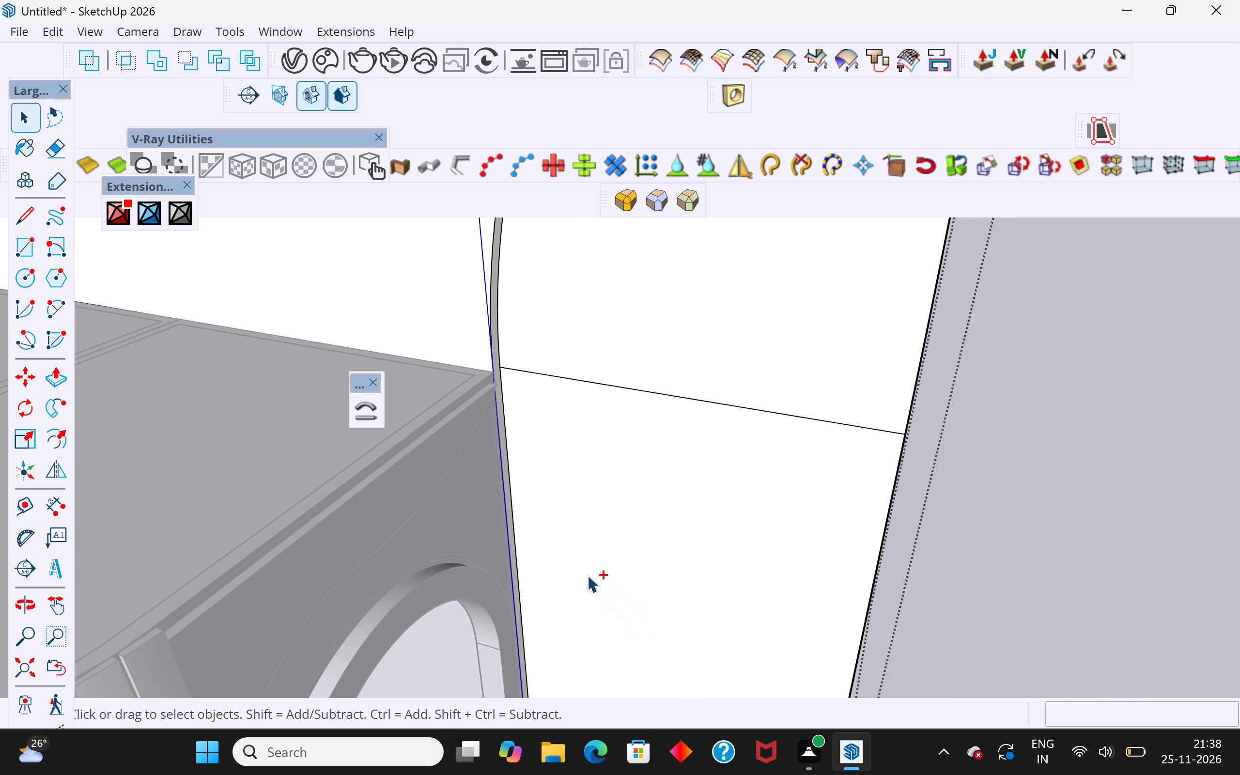
In the central arch's group, pull the narrow border strip beside the arched-window volume outward by about 4' 4 5/8".
click(1157, 600)
middle_drag(990, 522, 731, 475)
scroll(656, 510, up, 8)
click(596, 492)
double_click(596, 491)
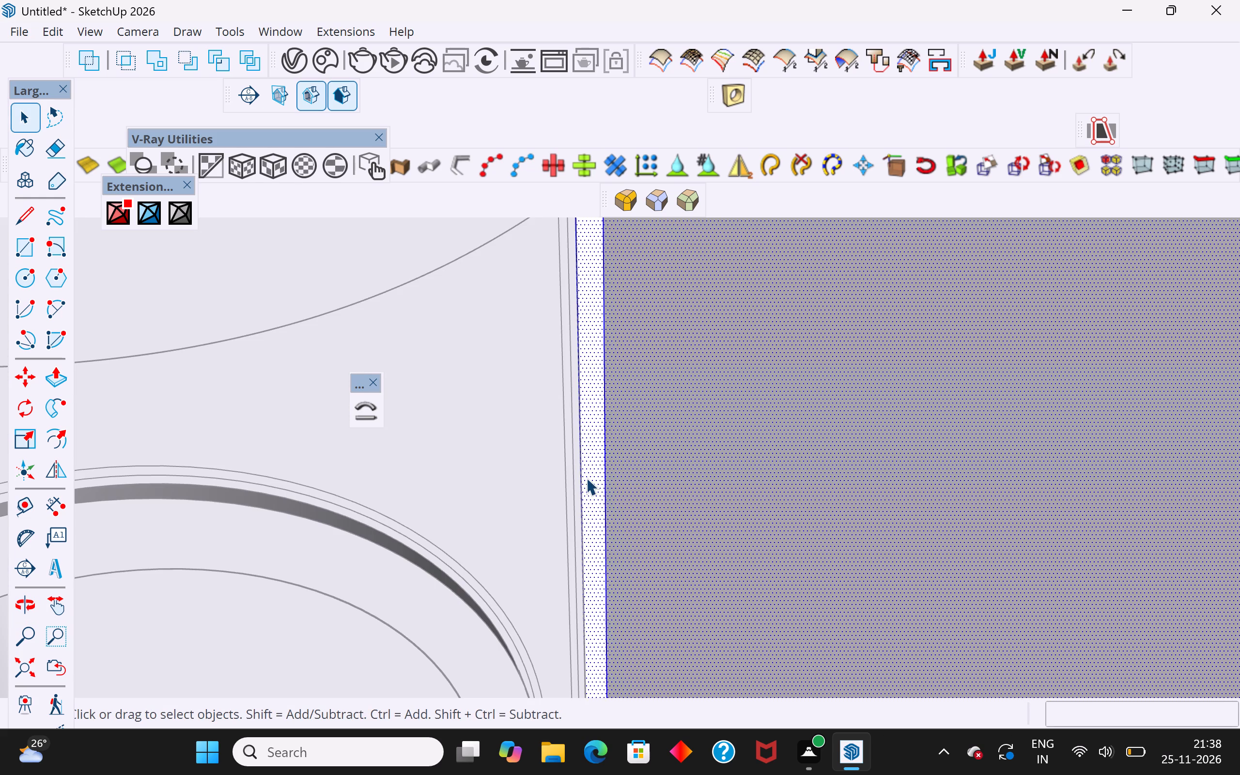
click(586, 478)
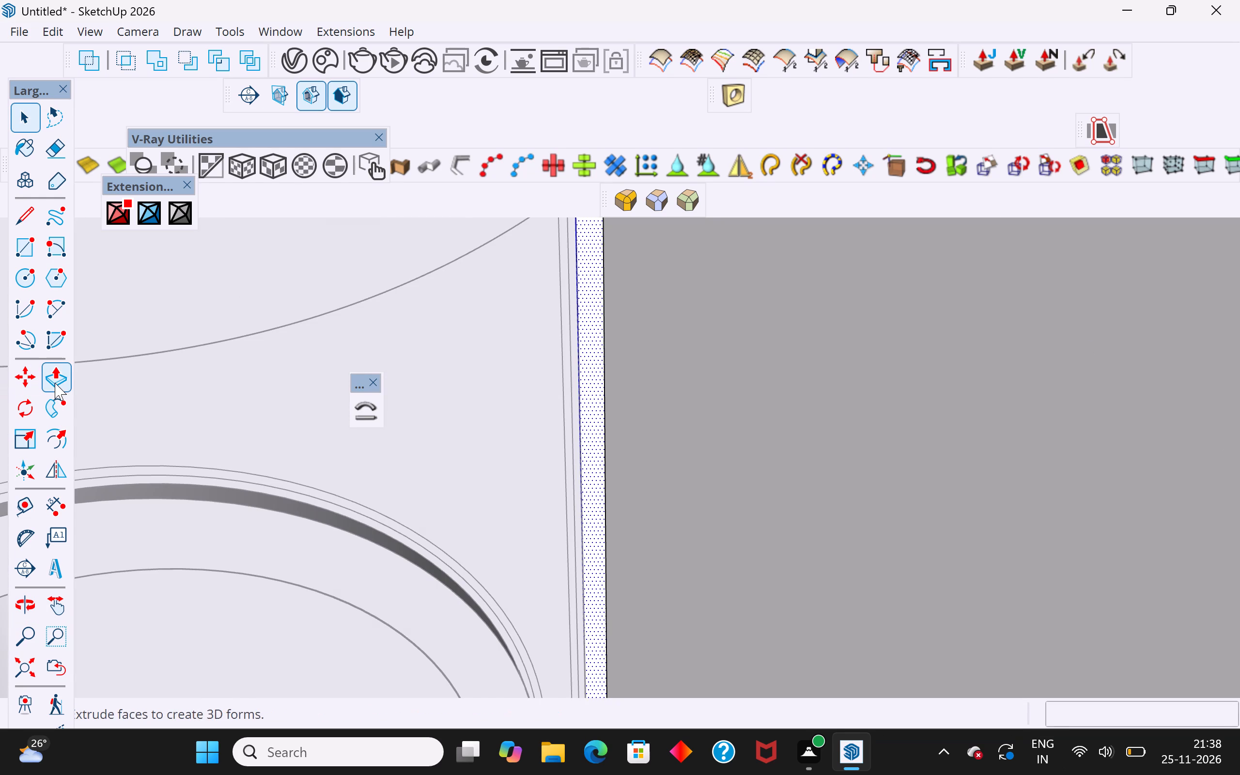
click(55, 383)
scroll(579, 543, down, 15)
middle_drag(598, 545, 545, 508)
scroll(563, 511, up, 7)
click(587, 499)
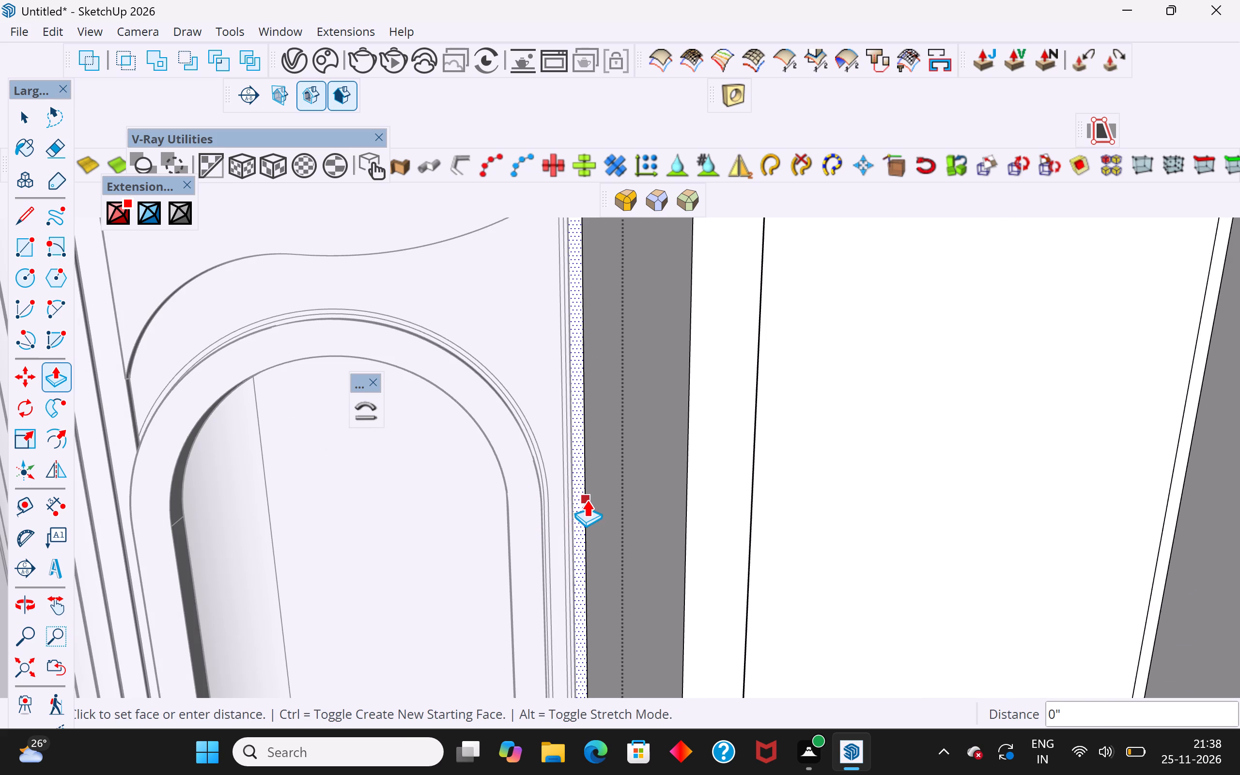
click(617, 543)
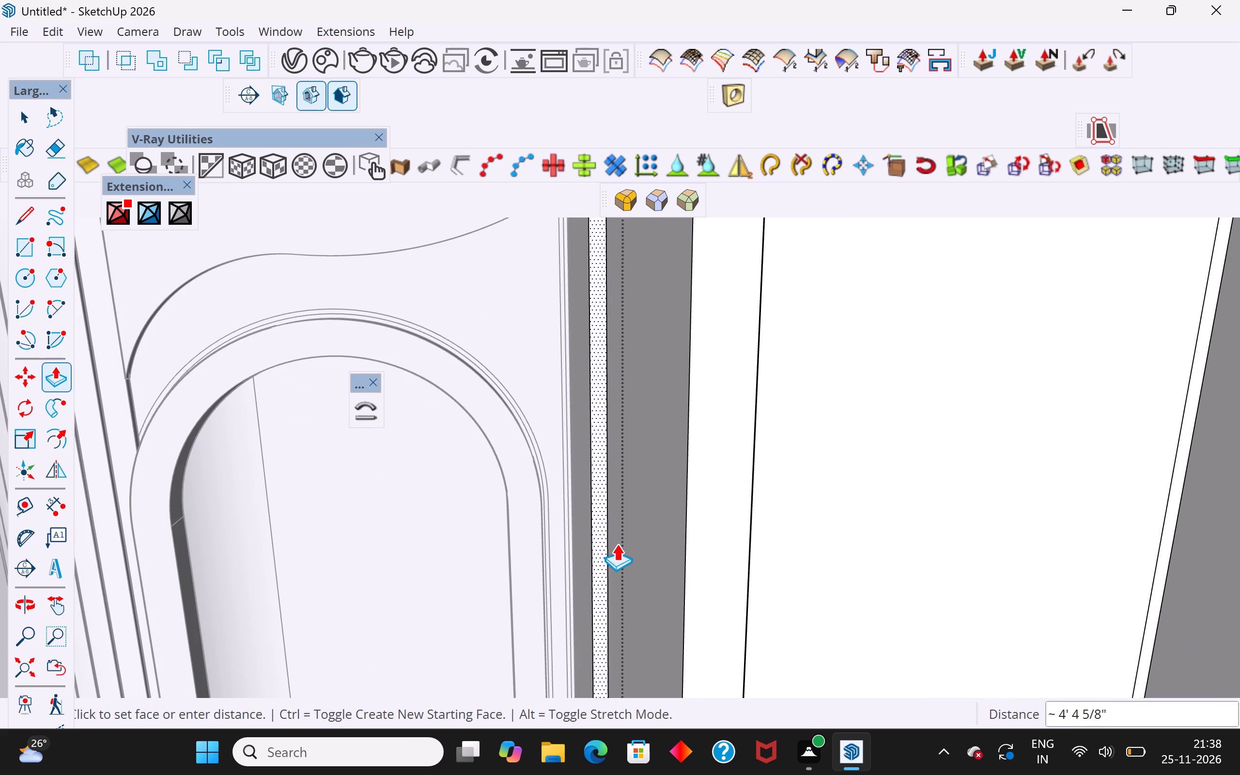
Push the central arch's border strip back by about 3' 10 1/2", leaving a slim raised band, and close the group.
middle_drag(533, 543, 838, 636)
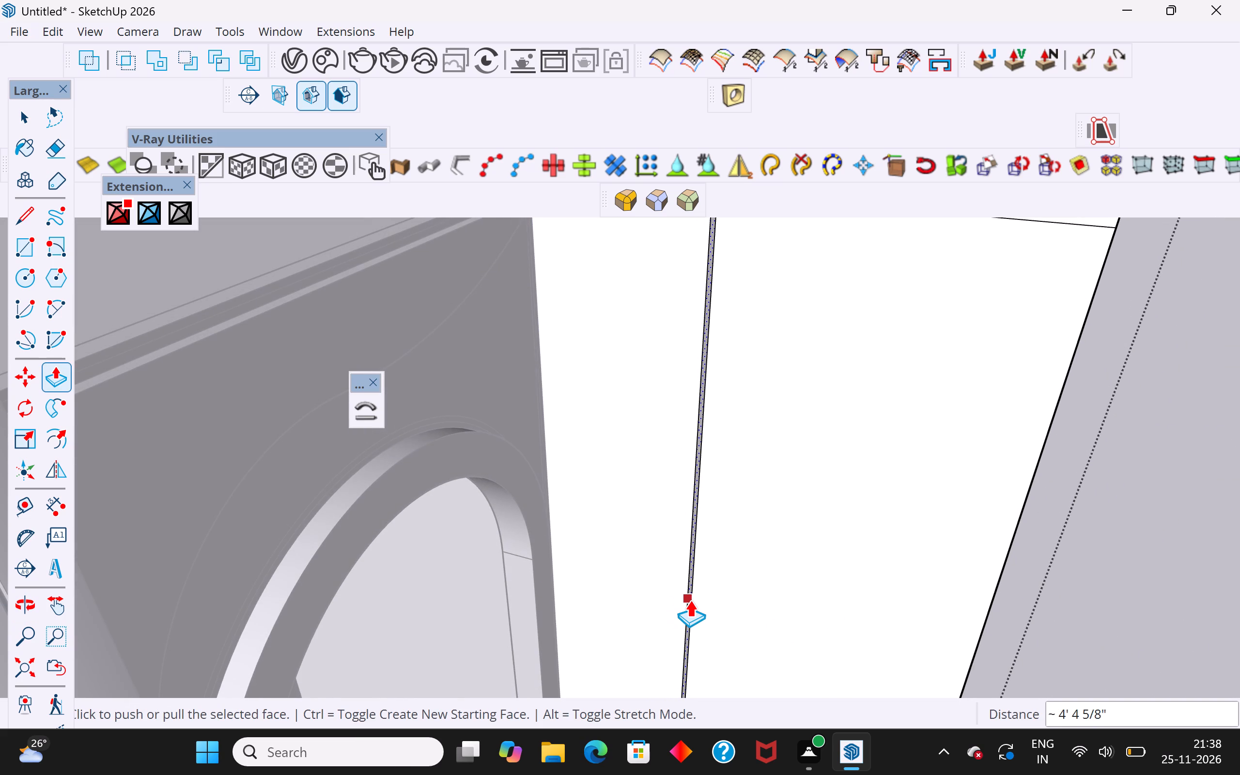
click(690, 600)
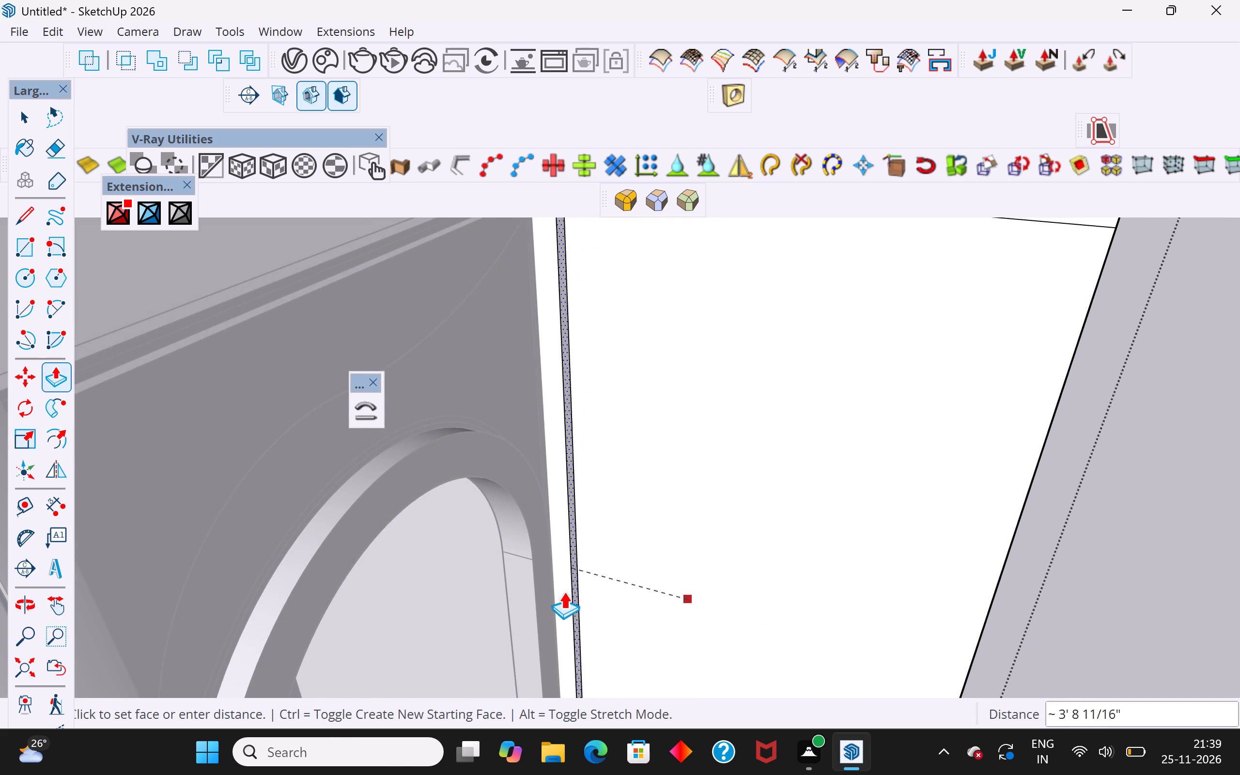
click(562, 582)
scroll(558, 583, down, 6)
scroll(543, 590, up, 1)
scroll(531, 599, down, 4)
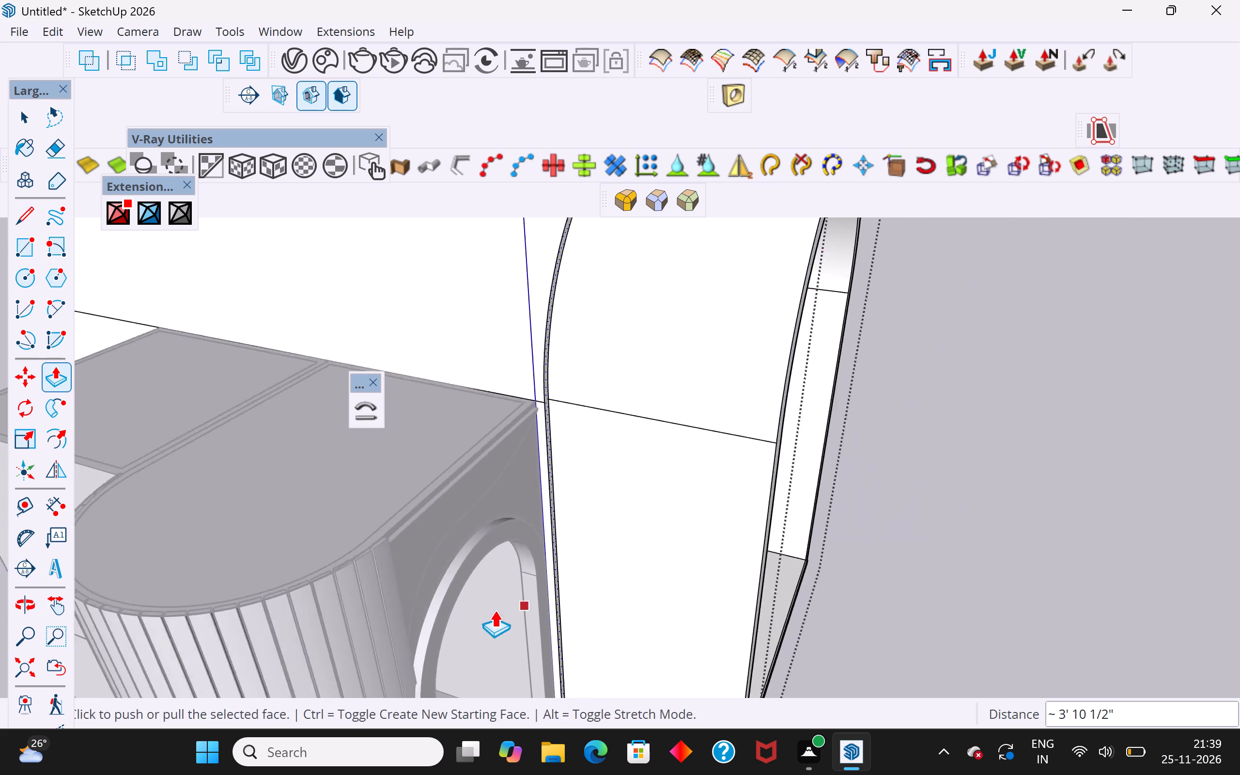
scroll(495, 610, down, 2)
middle_drag(807, 541, 508, 474)
scroll(486, 521, down, 7)
middle_drag(781, 488, 397, 516)
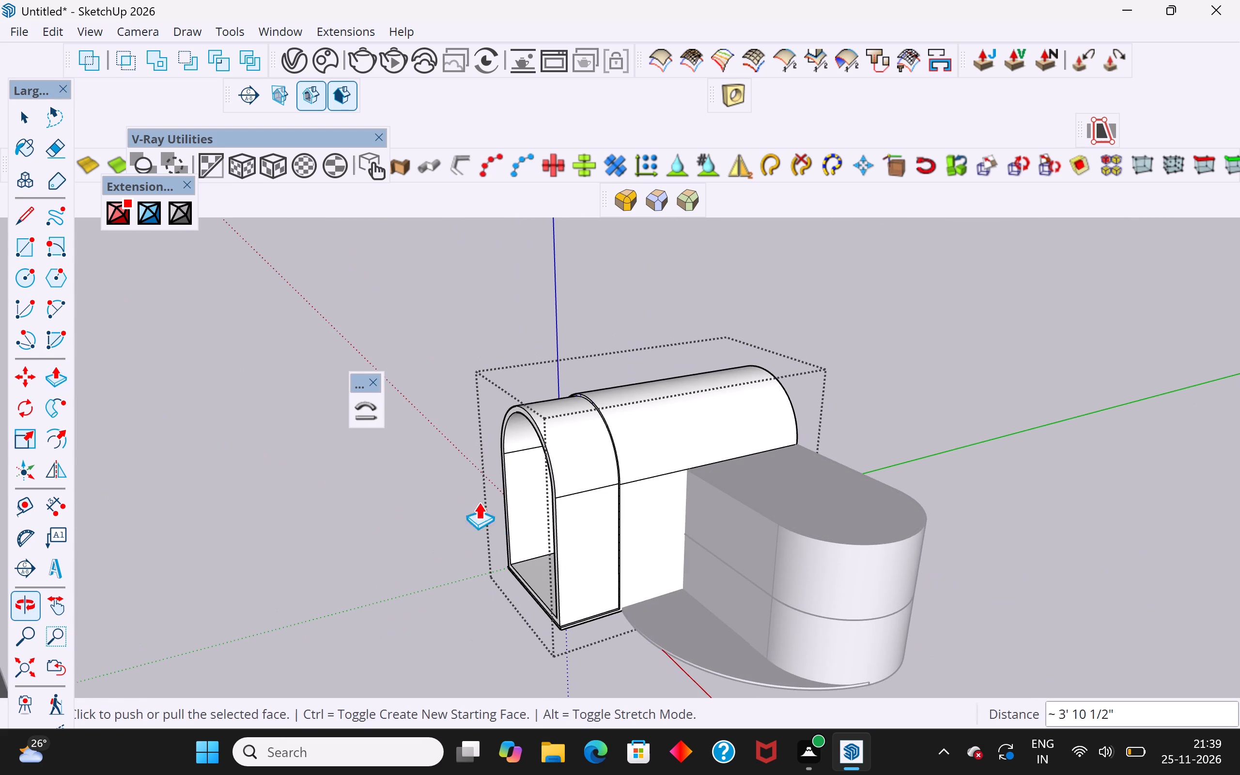
click(28, 114)
click(221, 444)
Examine the building's front from several angles, focusing on the projecting arched frame and its stepped border.
middle_drag(449, 599, 741, 562)
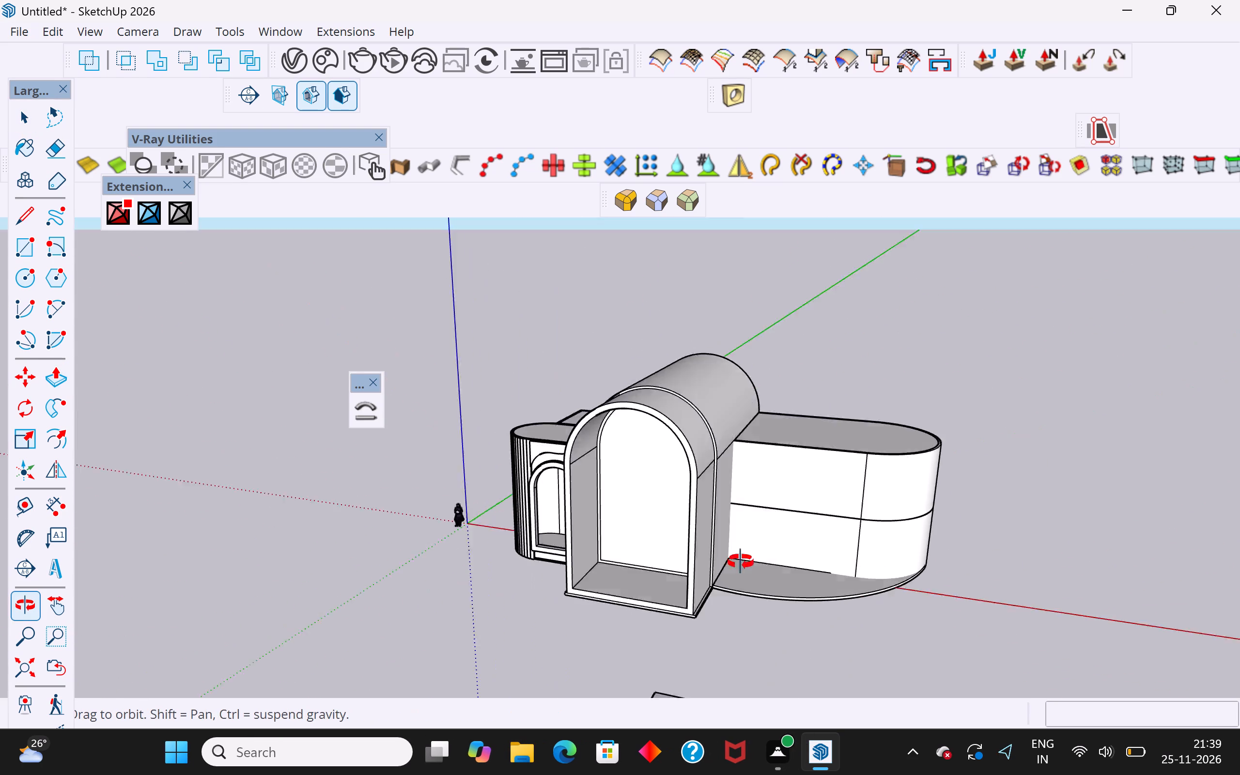
middle_drag(741, 562, 1096, 502)
scroll(798, 487, up, 4)
middle_drag(826, 450, 752, 391)
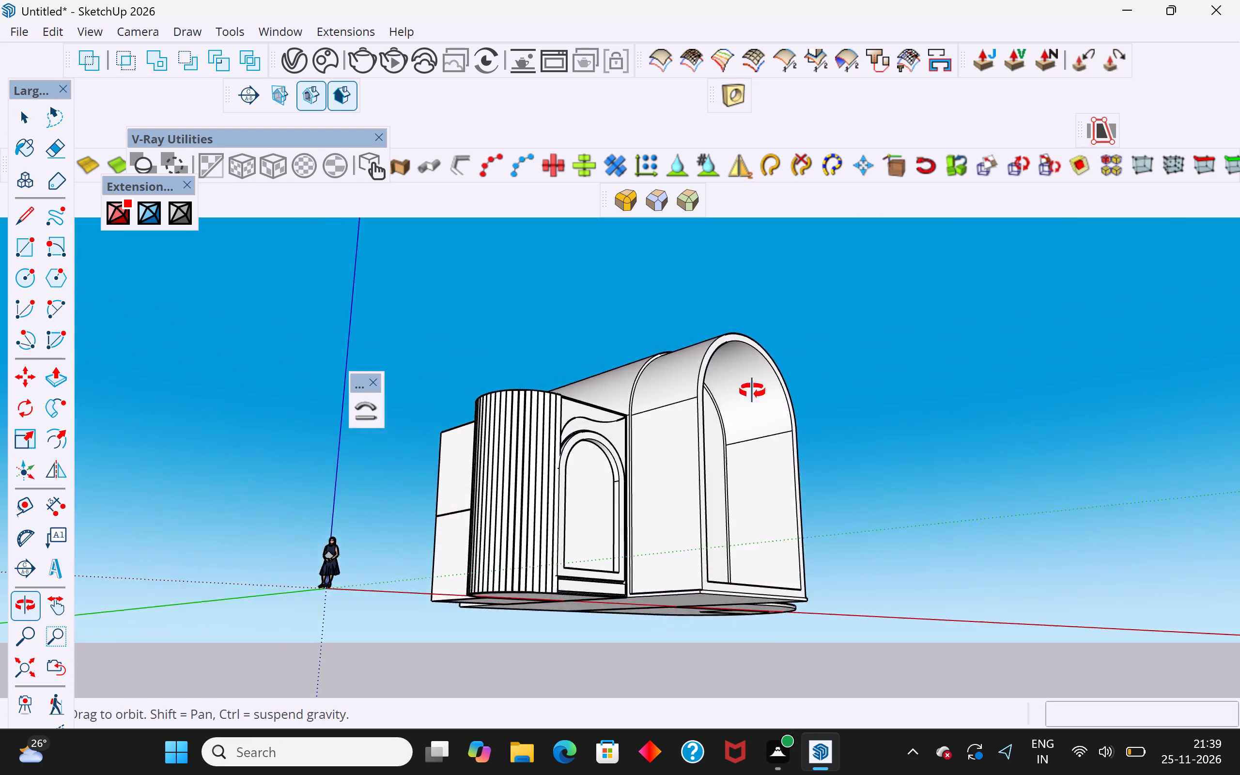
middle_drag(752, 391, 736, 524)
scroll(829, 449, up, 4)
middle_drag(847, 482, 760, 446)
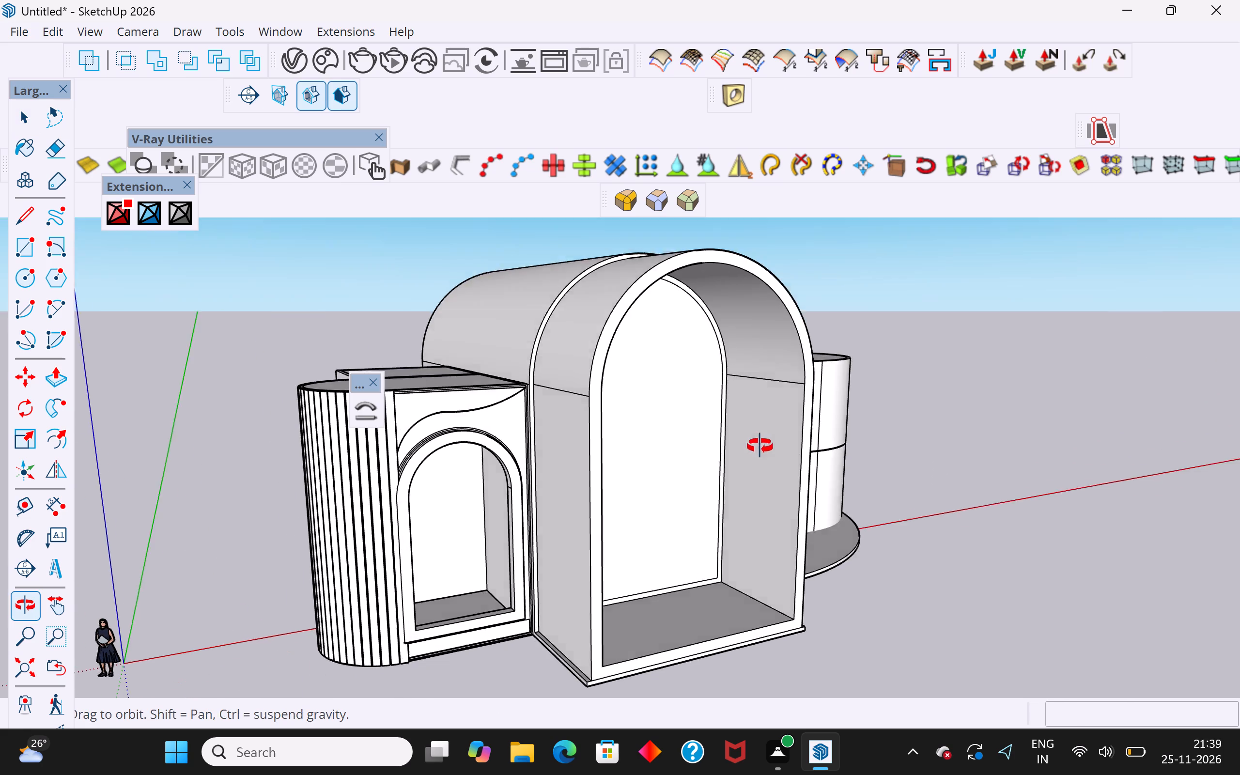
middle_drag(760, 446, 751, 440)
scroll(656, 497, down, 4)
middle_drag(664, 576, 502, 605)
scroll(642, 548, up, 4)
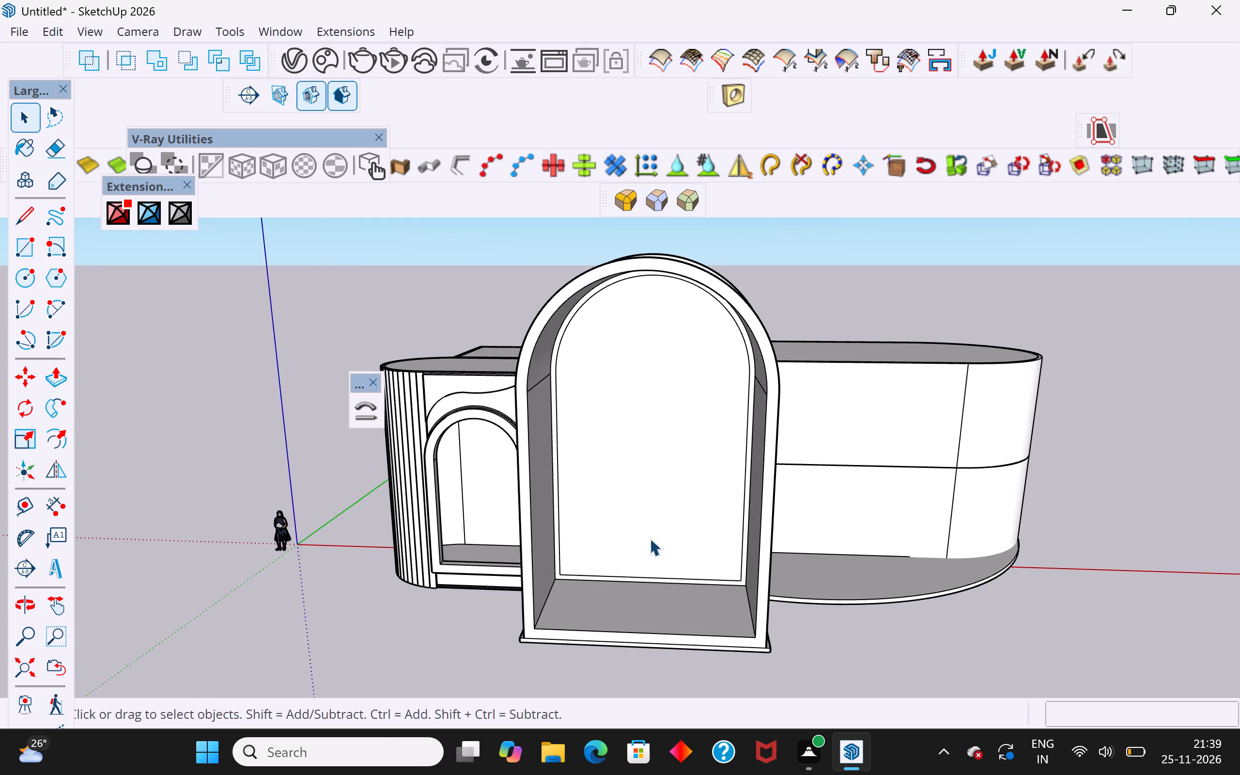
middle_drag(658, 504, 651, 464)
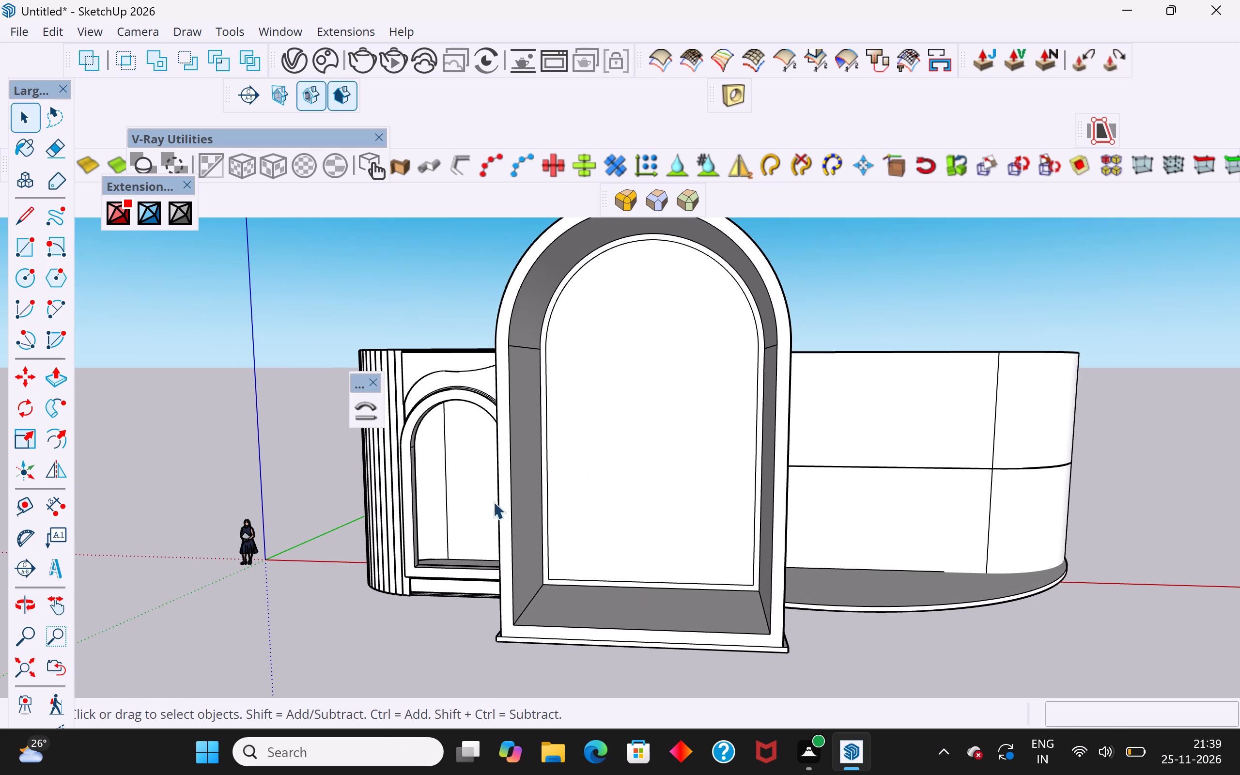
middle_drag(415, 436, 468, 421)
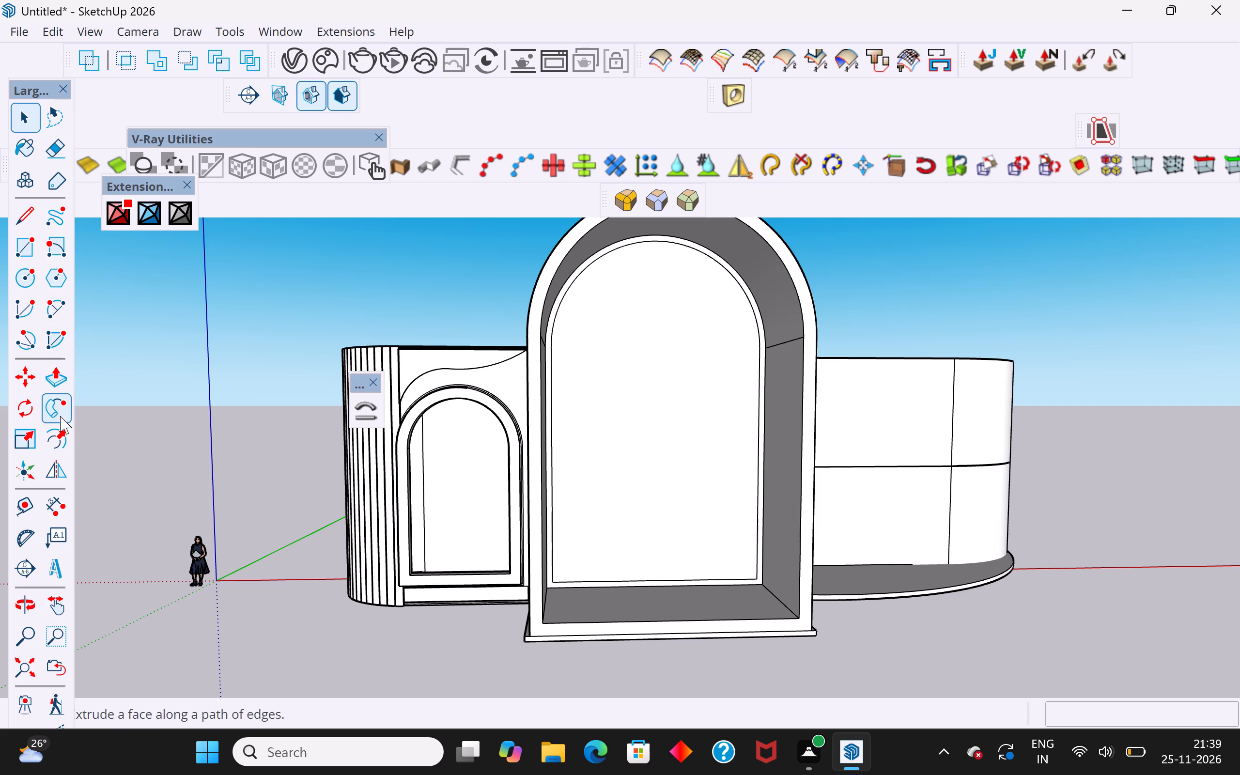
Place a guide 6" straight up from the bottom corner where the central arch's base strip meets the curved floor slab.
click(30, 507)
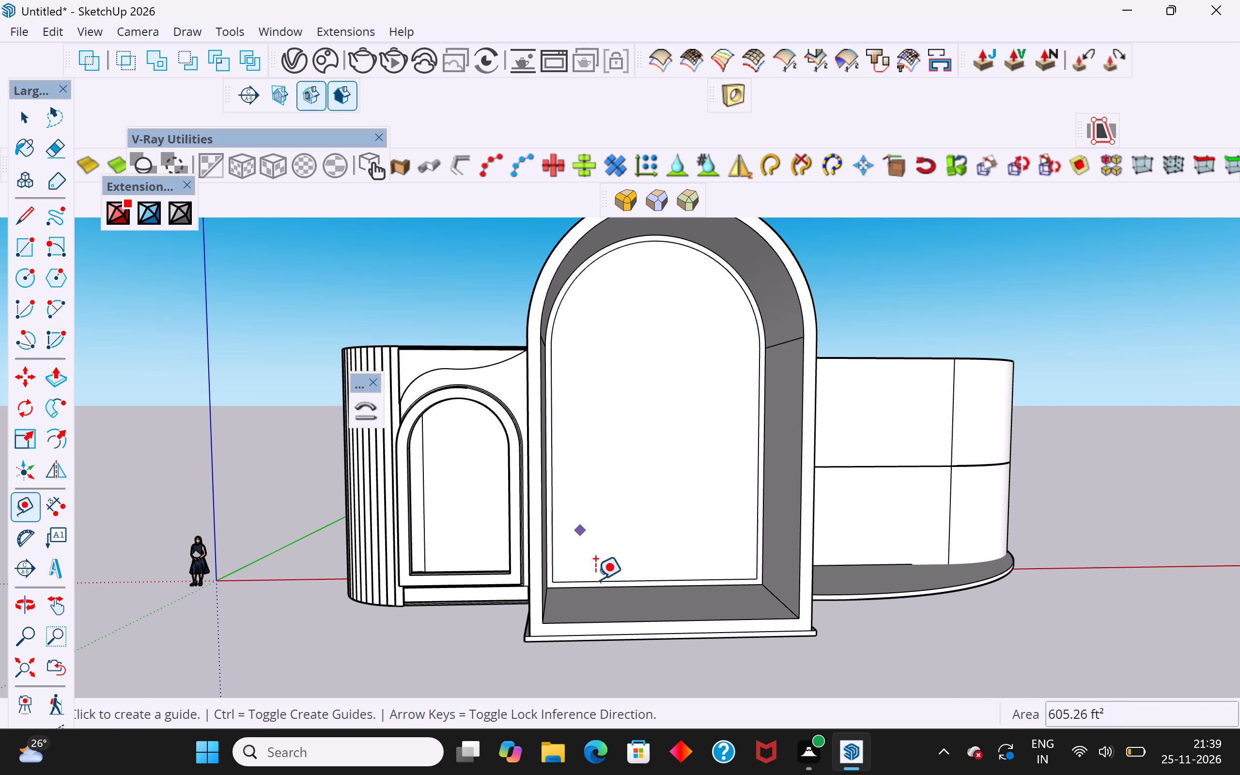
scroll(540, 599, up, 3)
middle_drag(616, 598, 774, 569)
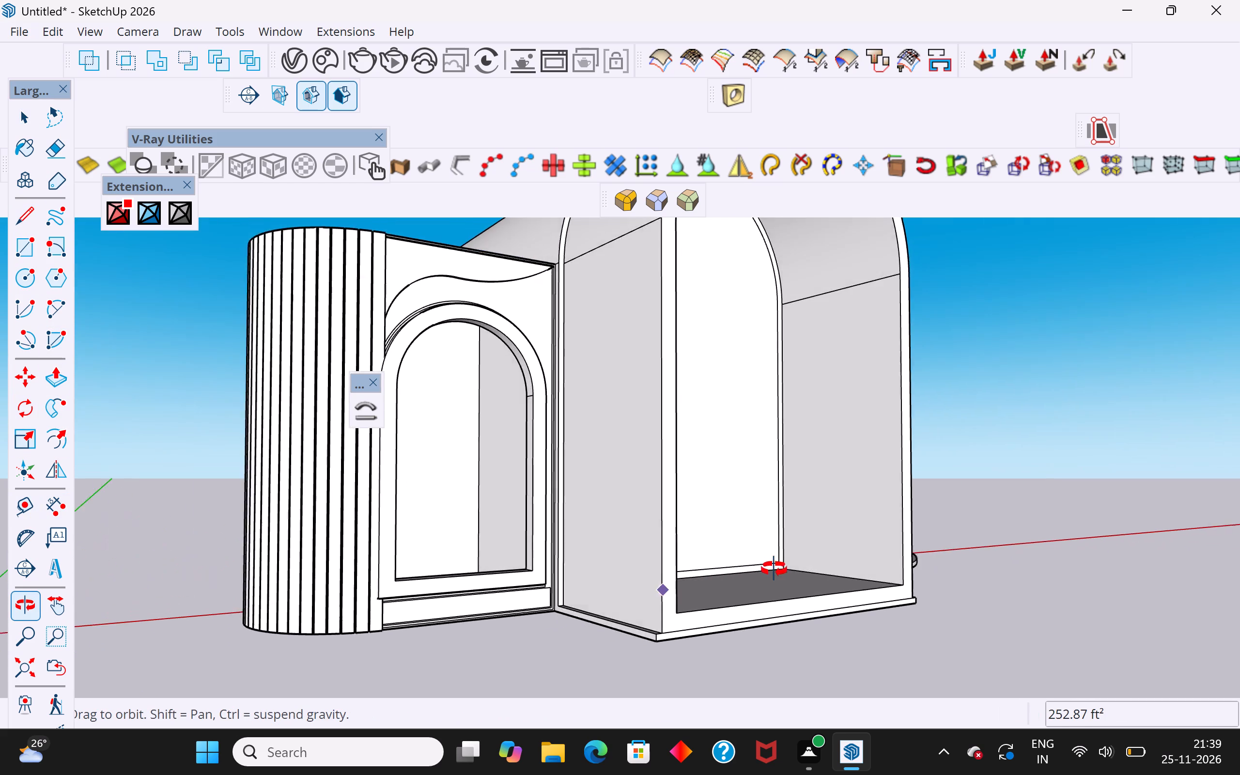
middle_drag(774, 569, 379, 526)
scroll(856, 618, up, 5)
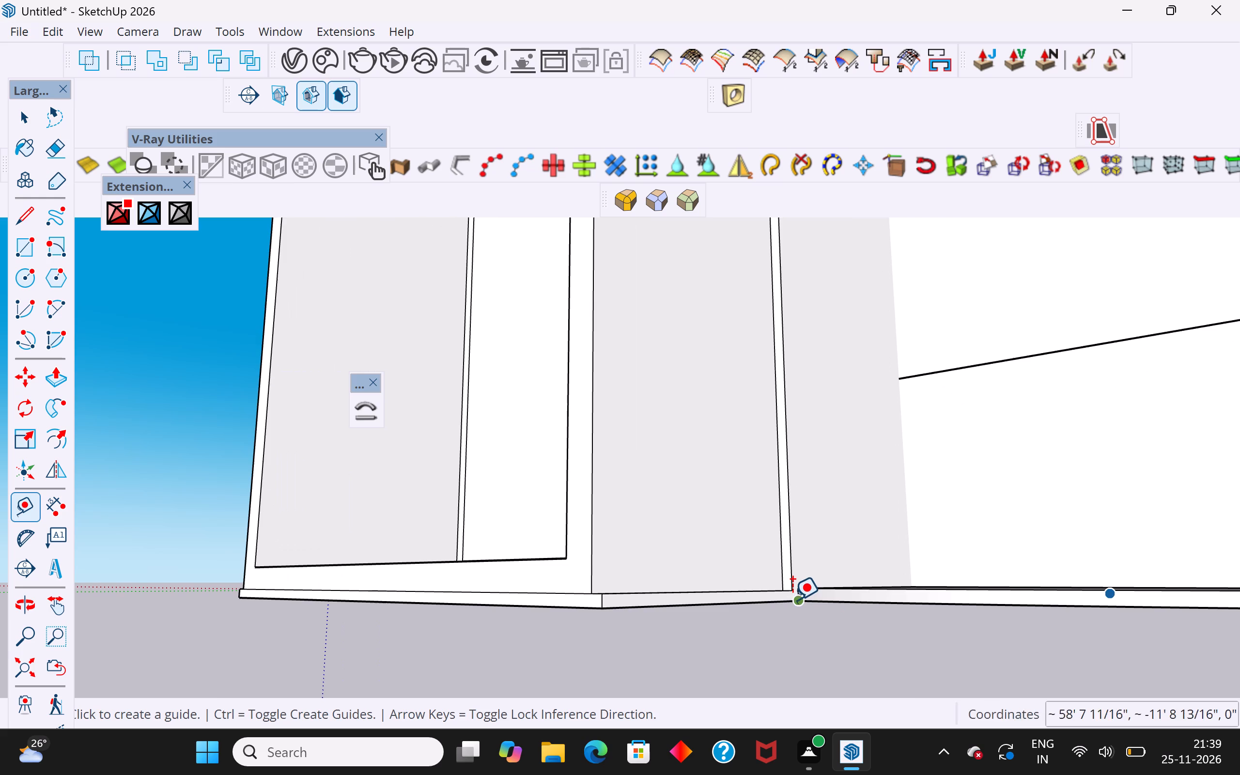
middle_drag(792, 600, 779, 647)
scroll(795, 506, down, 4)
scroll(788, 620, up, 5)
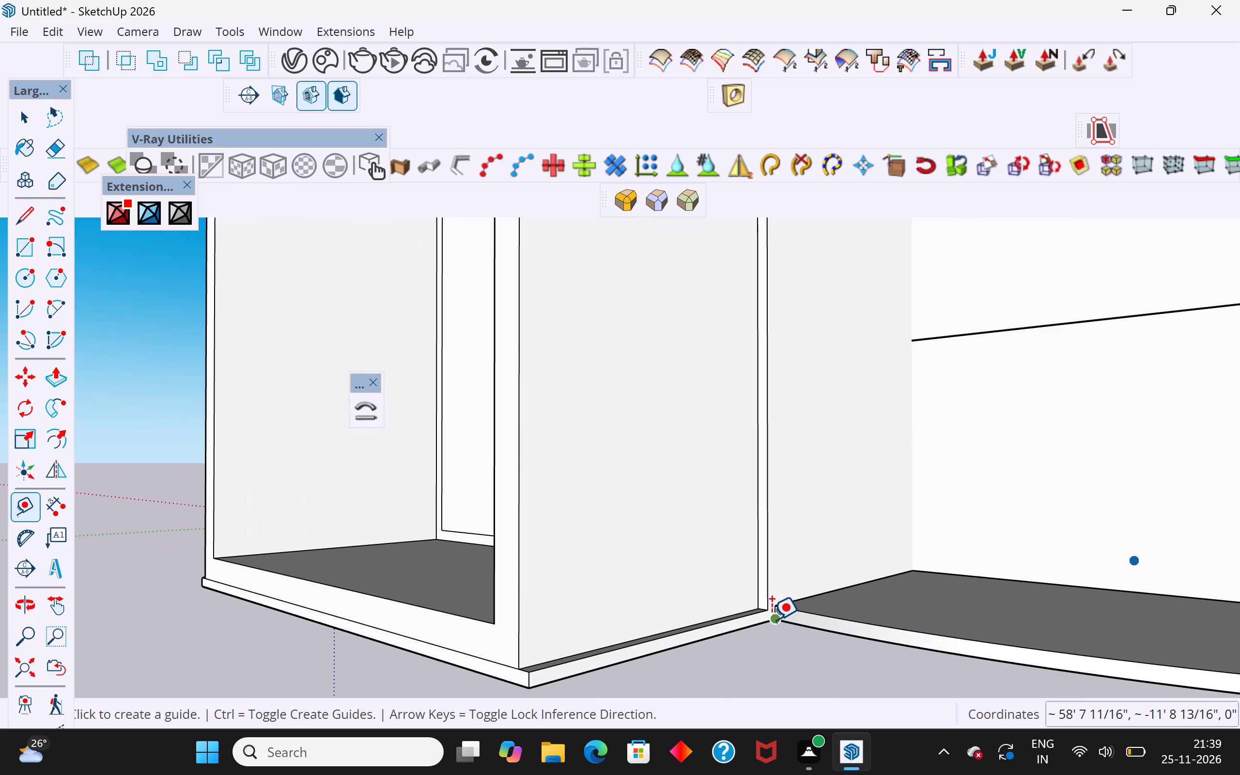
click(772, 620)
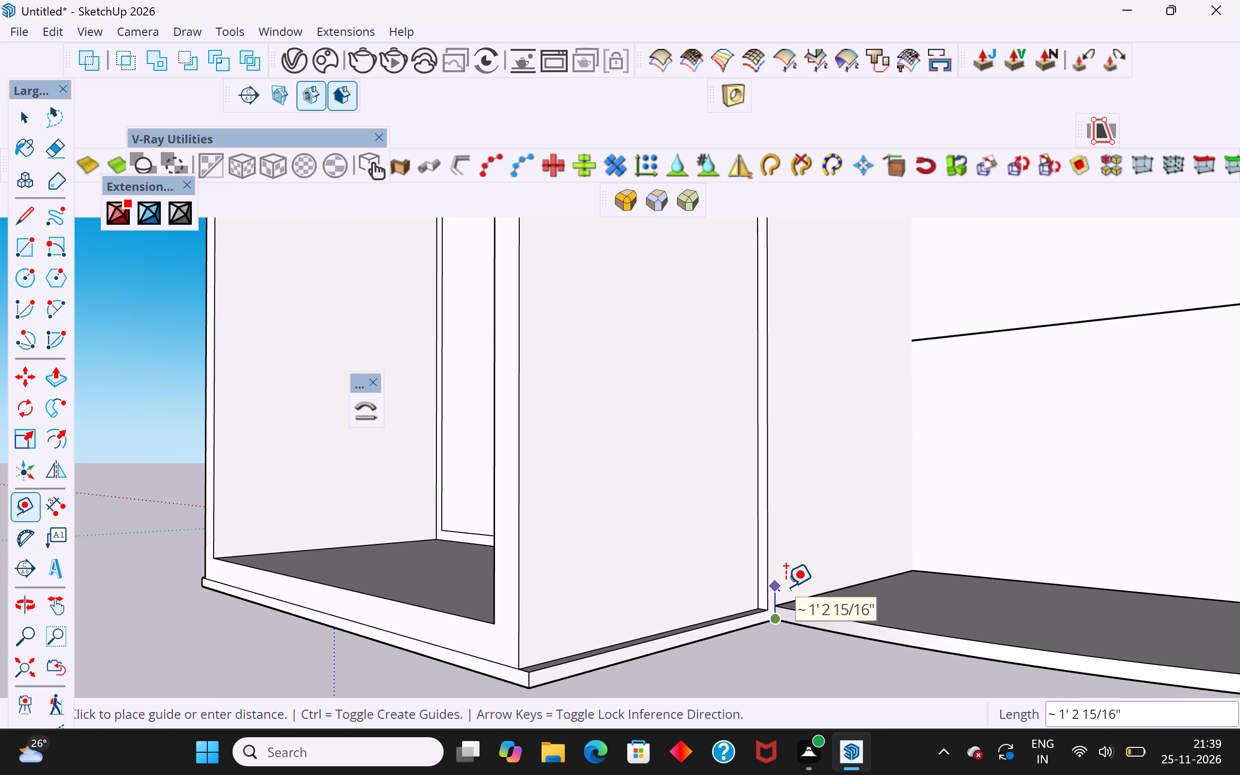
key(6)
key(shift+quotedbl)
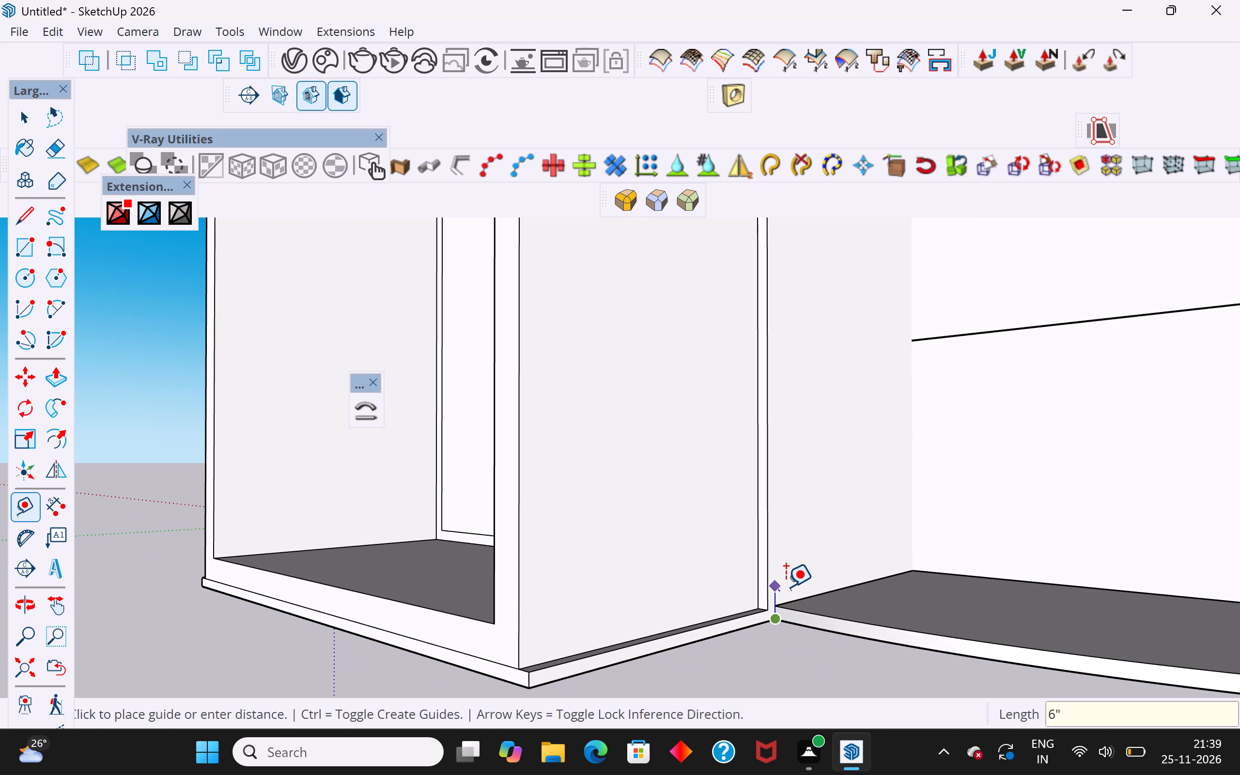
key(Return)
Place a guide 12' straight up from the curved floor slab's top corner beside the central arch's border strip.
scroll(777, 597, up, 15)
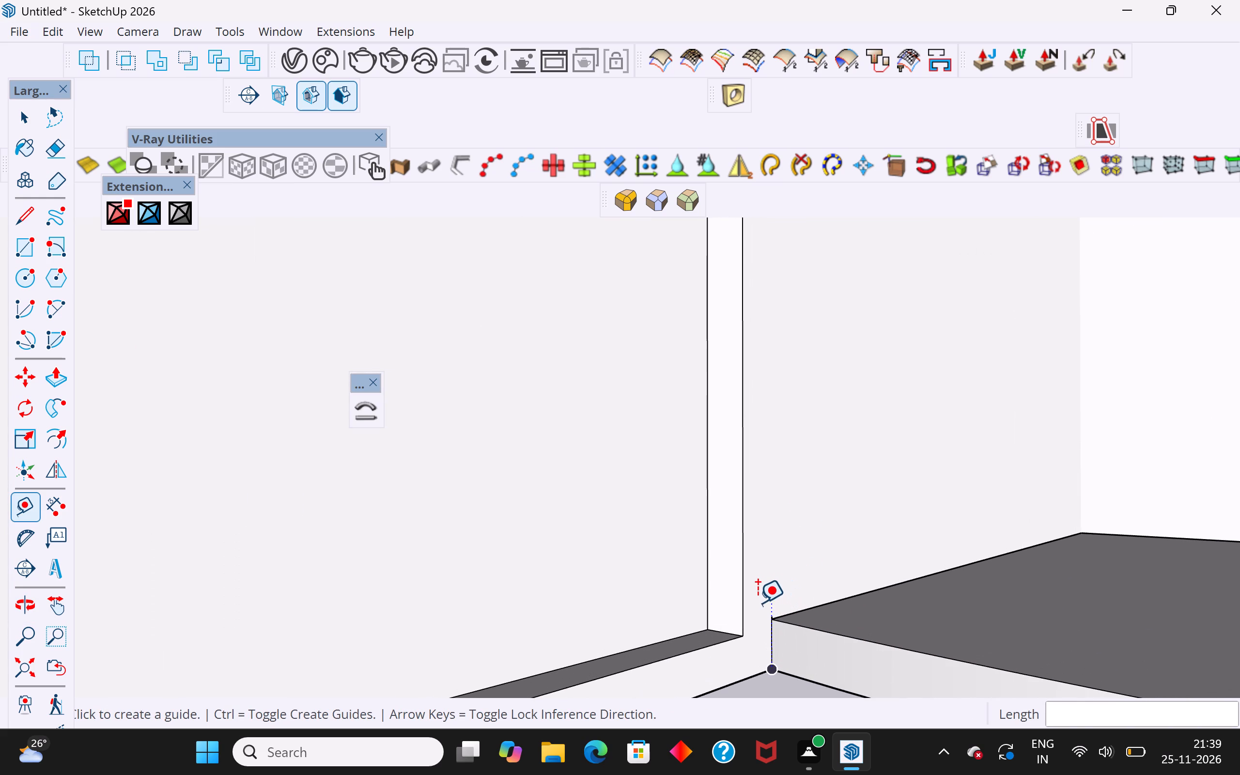
click(770, 618)
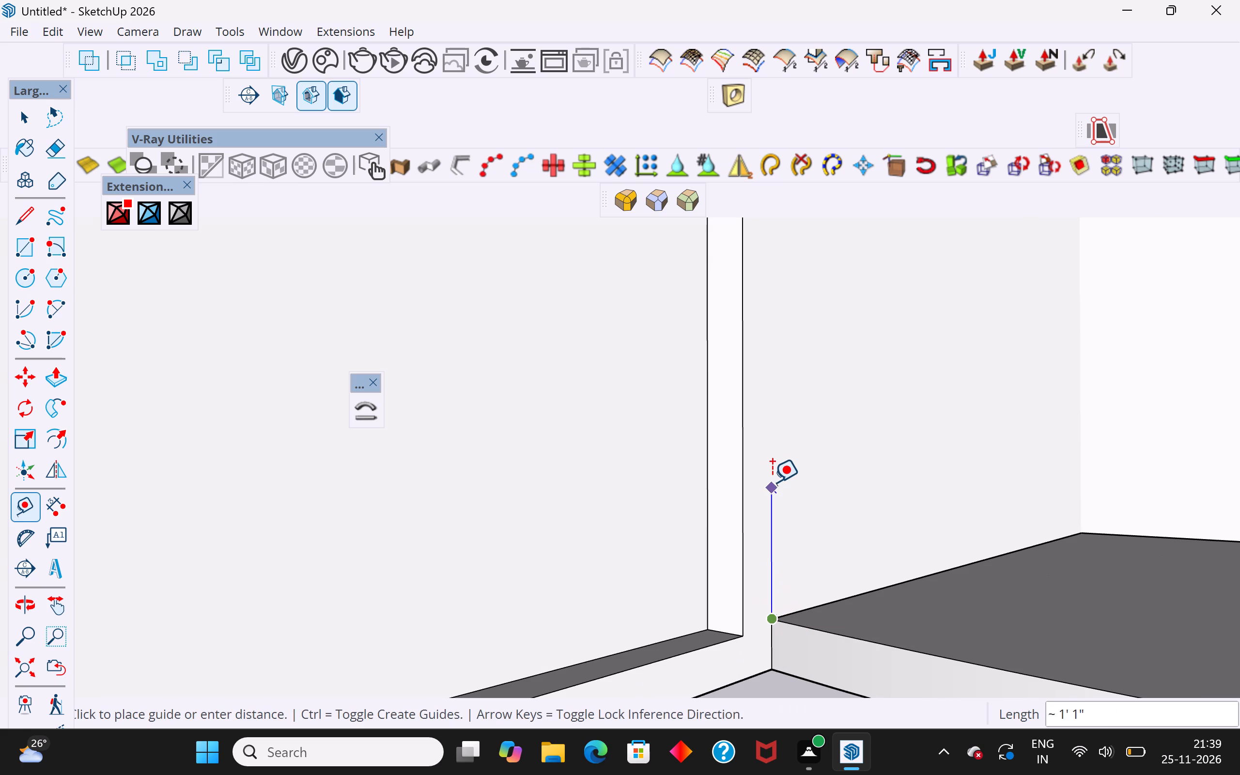
text(12)
key(apostrophe)
key(Return)
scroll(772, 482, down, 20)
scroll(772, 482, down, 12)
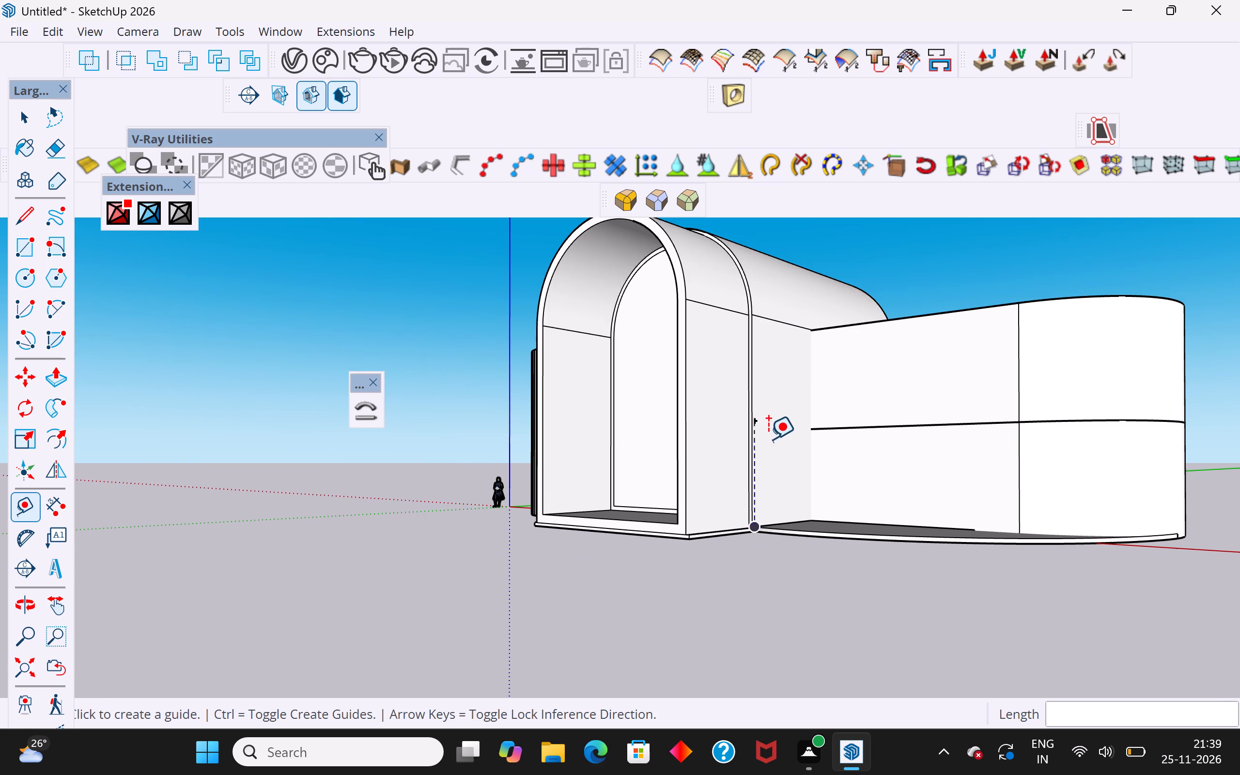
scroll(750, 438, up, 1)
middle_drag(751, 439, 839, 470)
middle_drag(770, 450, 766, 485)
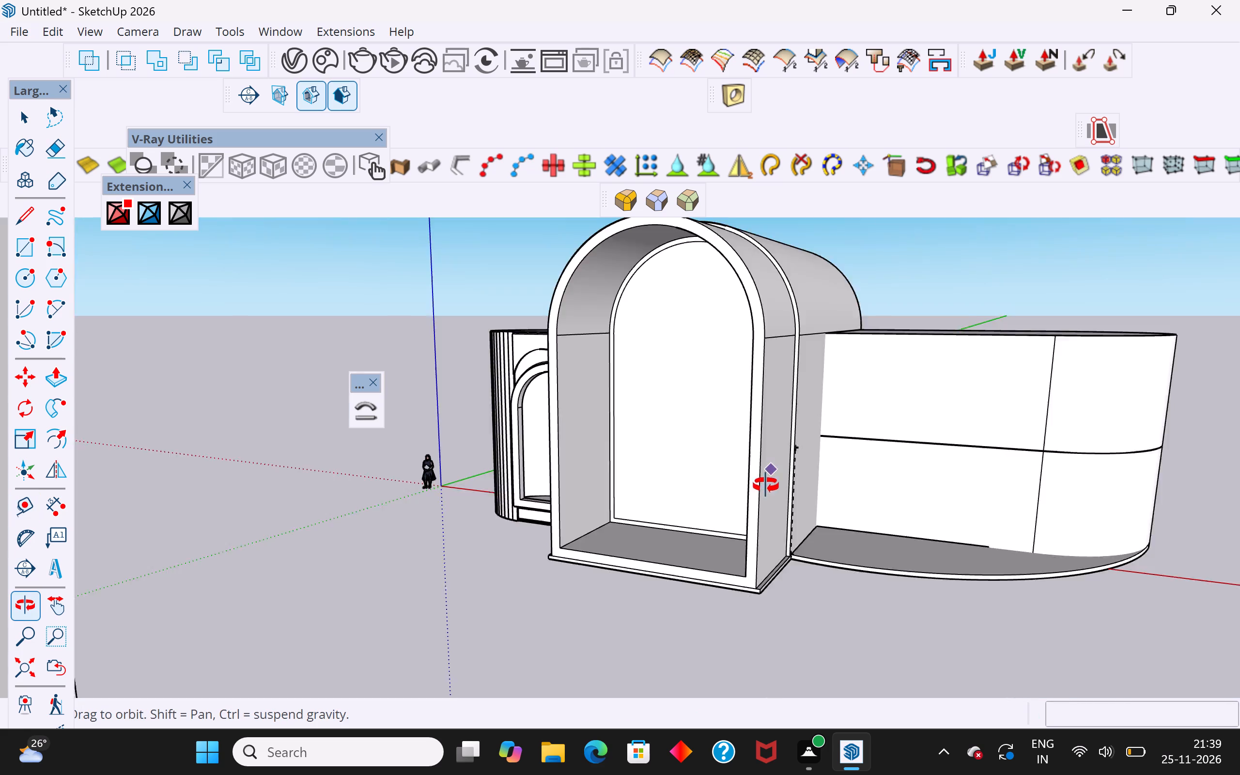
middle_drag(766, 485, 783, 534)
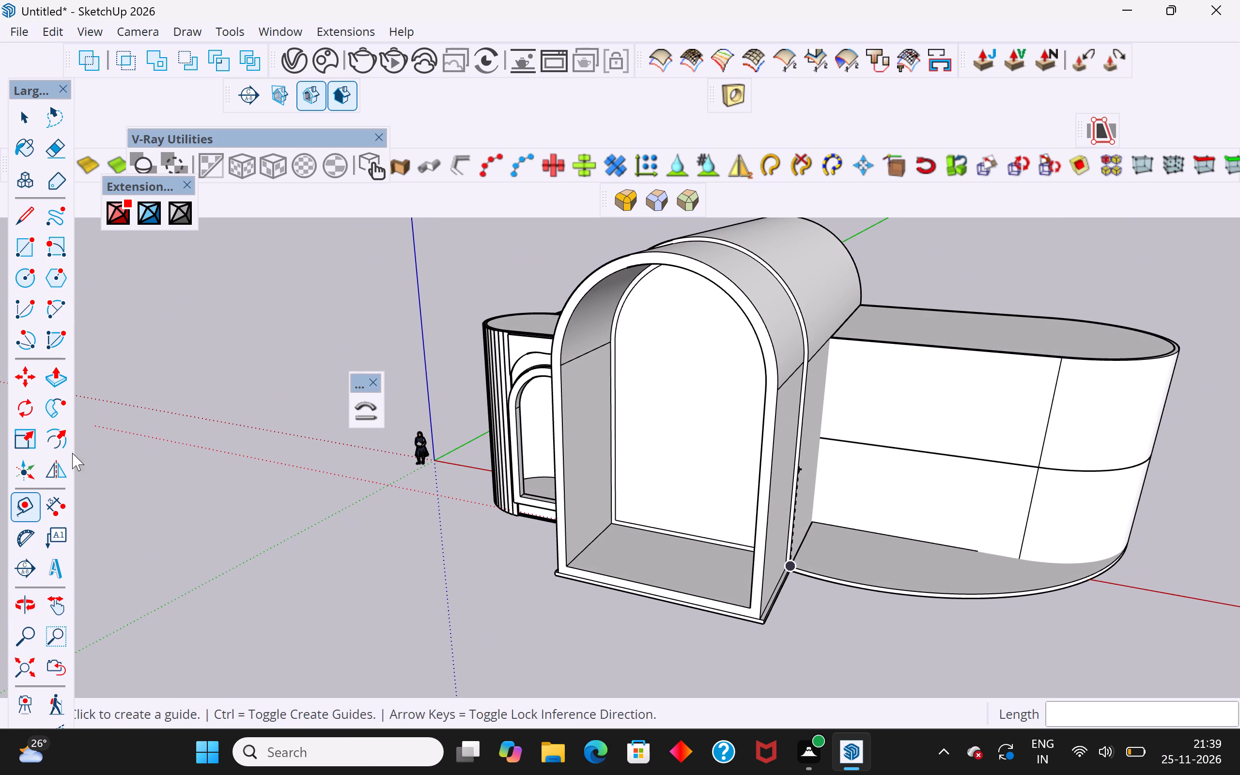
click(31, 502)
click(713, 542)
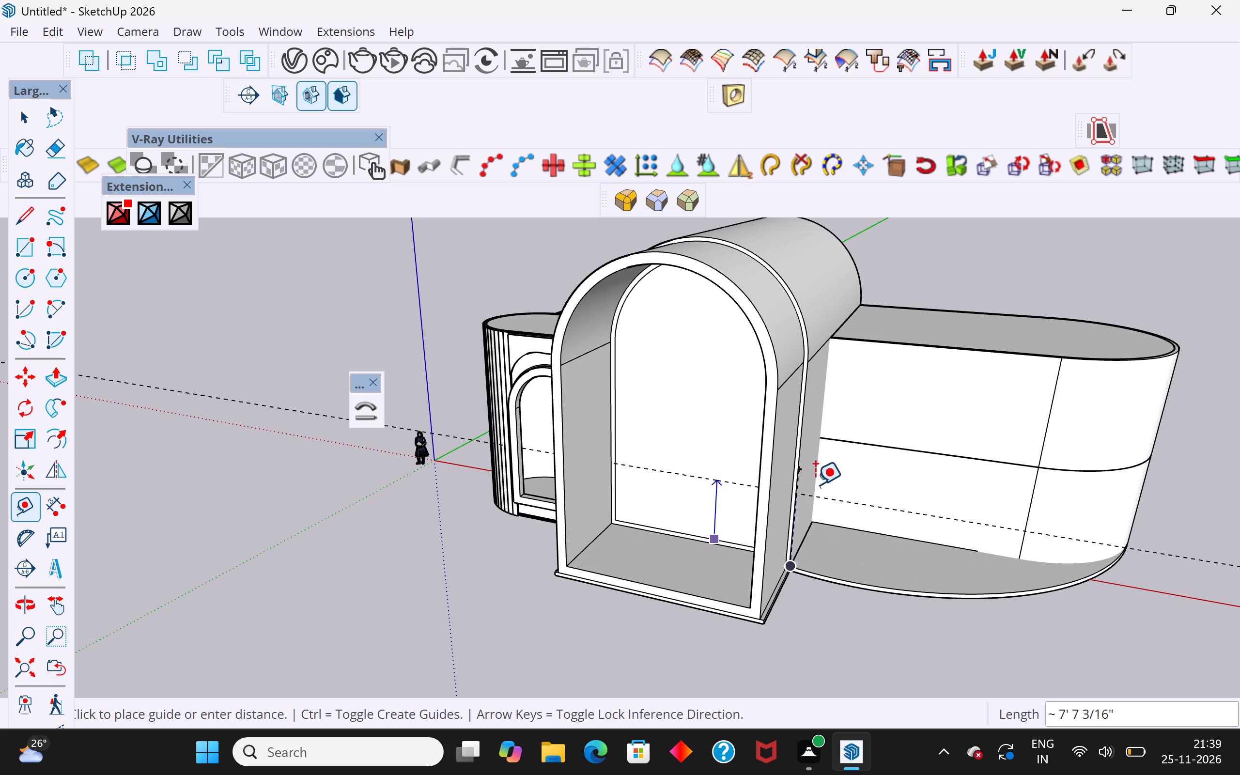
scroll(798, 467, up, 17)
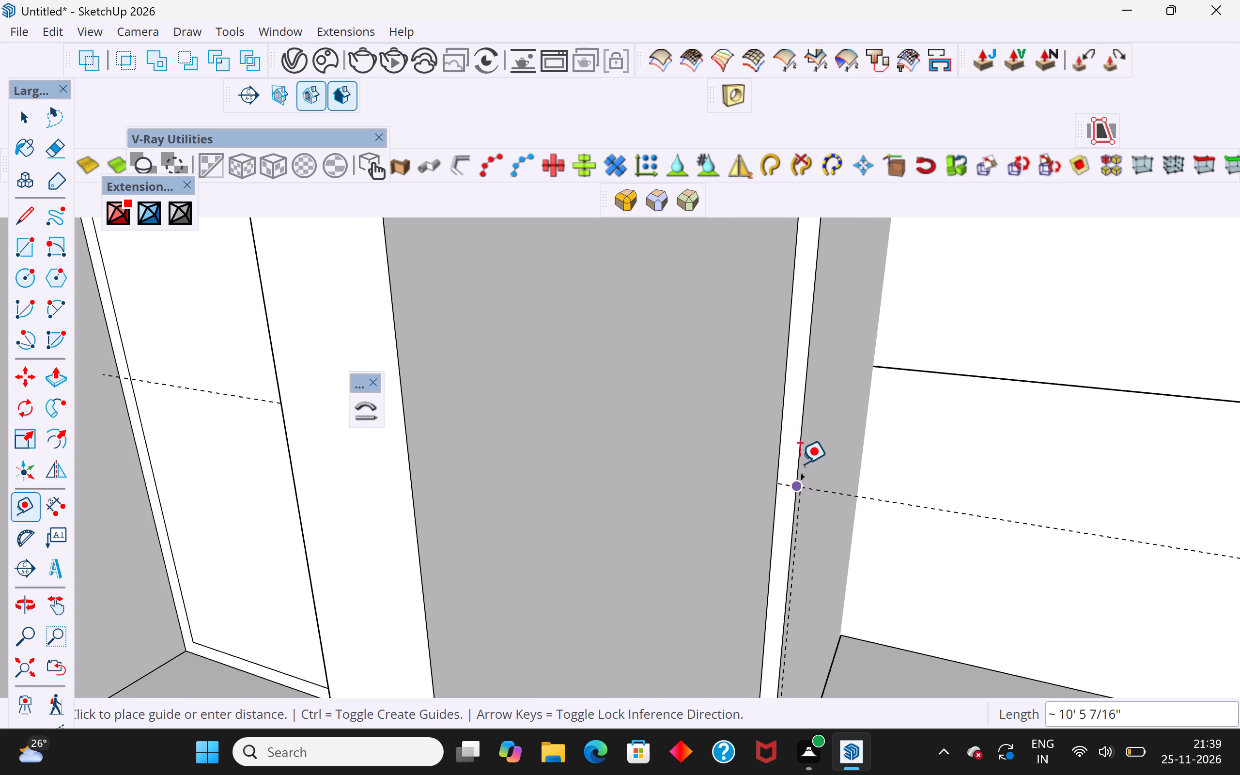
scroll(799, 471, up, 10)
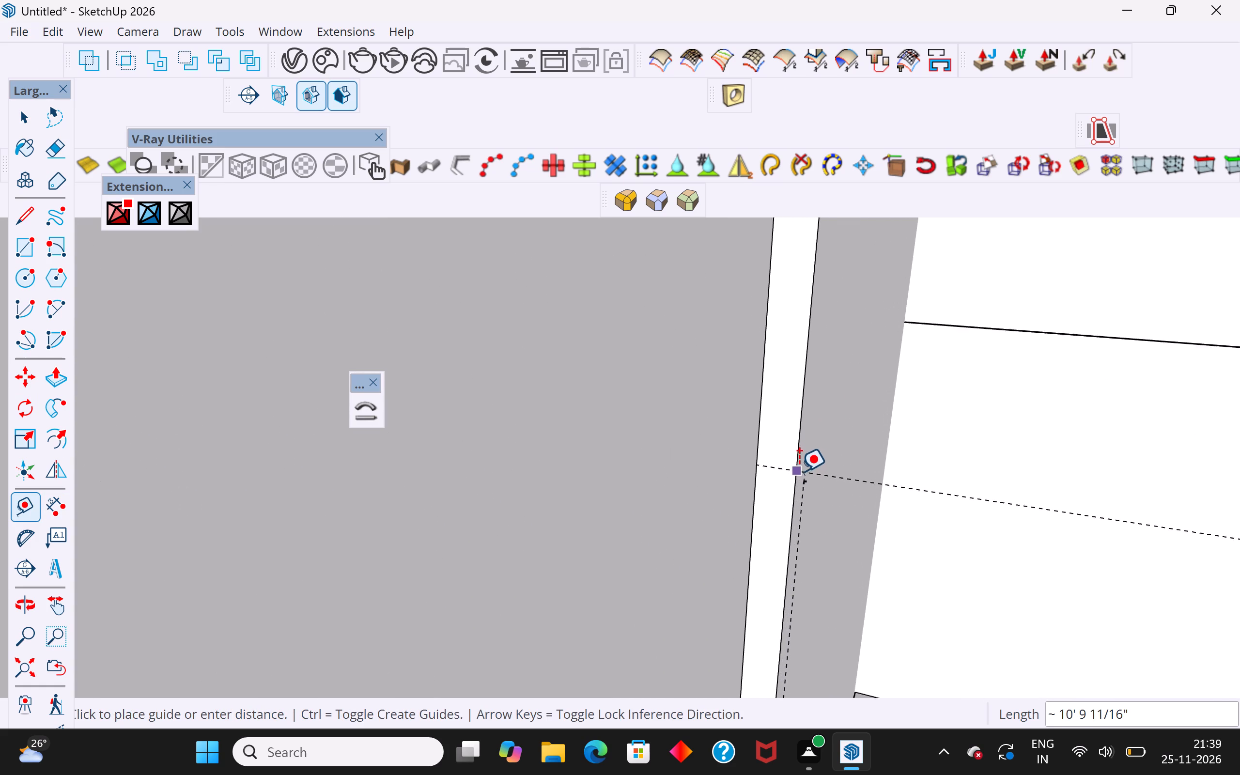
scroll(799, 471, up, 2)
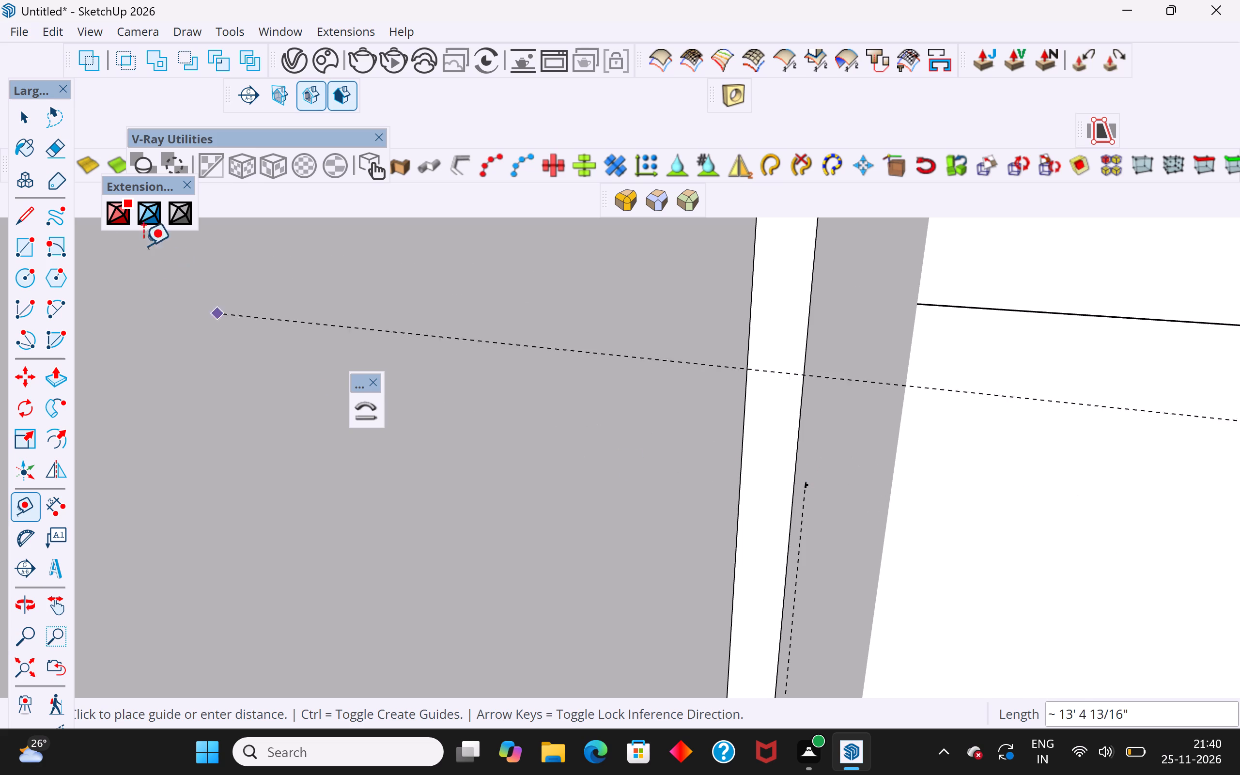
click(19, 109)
Draw a short line about 6" long from the vertical guide's top end to the adjacent edge of the arch's border strip.
click(39, 217)
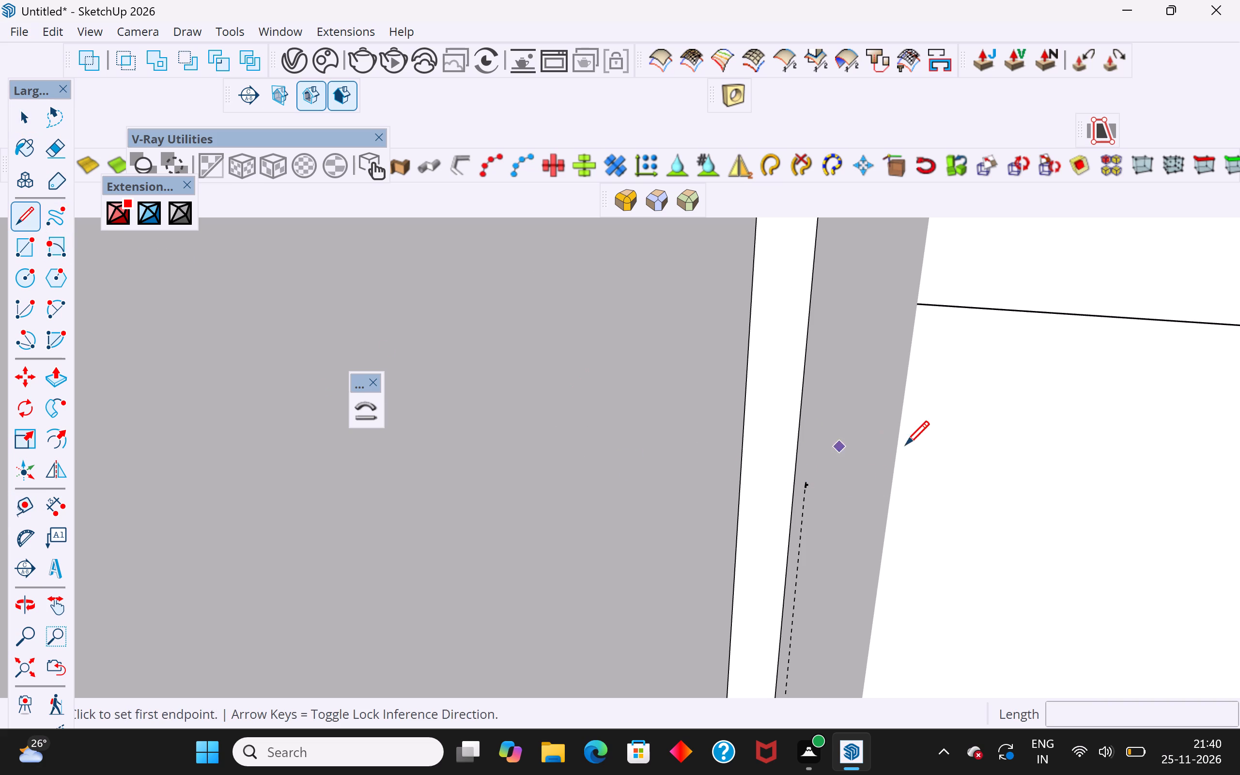
scroll(823, 508, up, 5)
middle_drag(785, 505, 707, 510)
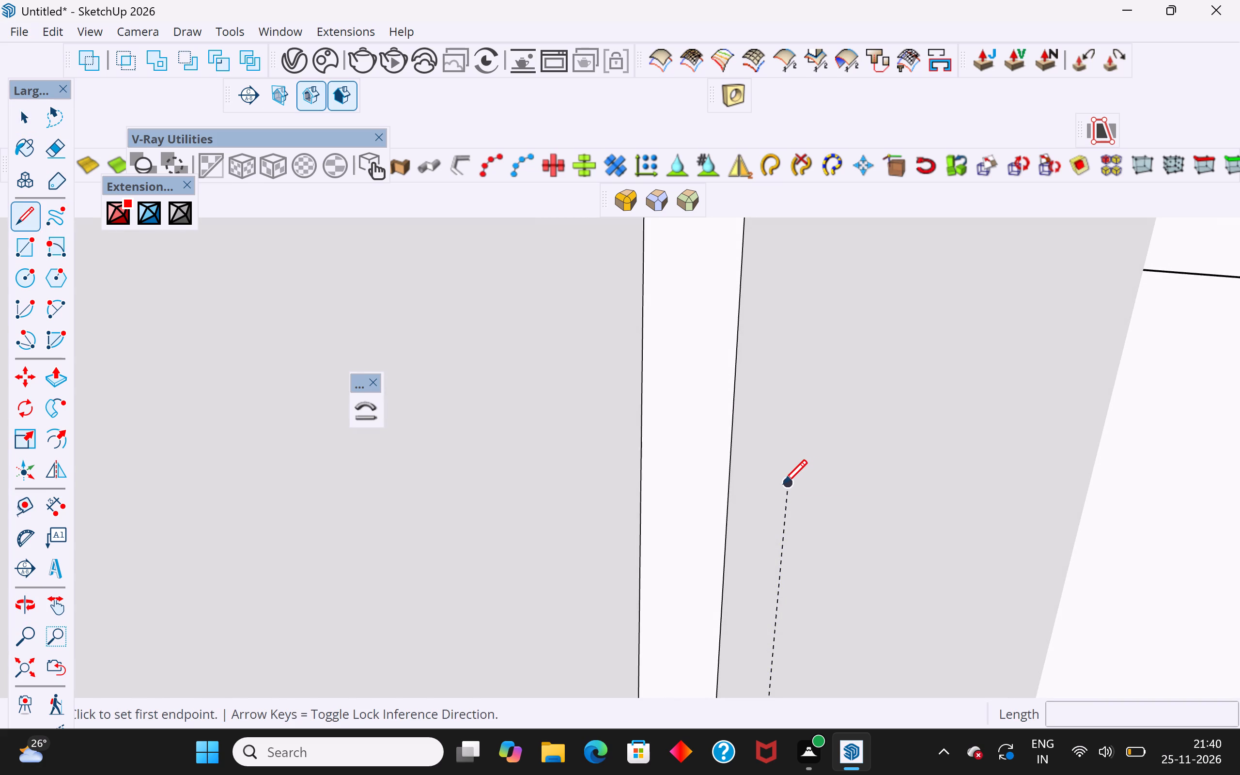
click(783, 486)
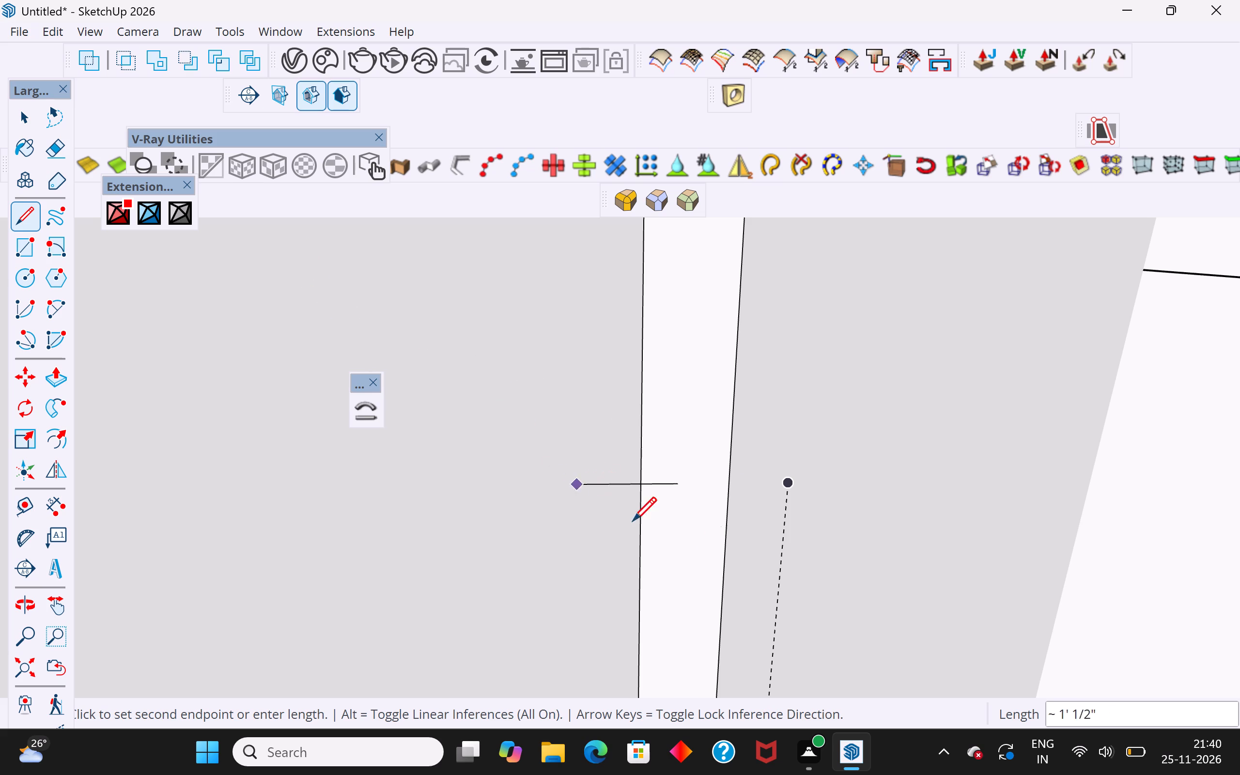
click(730, 520)
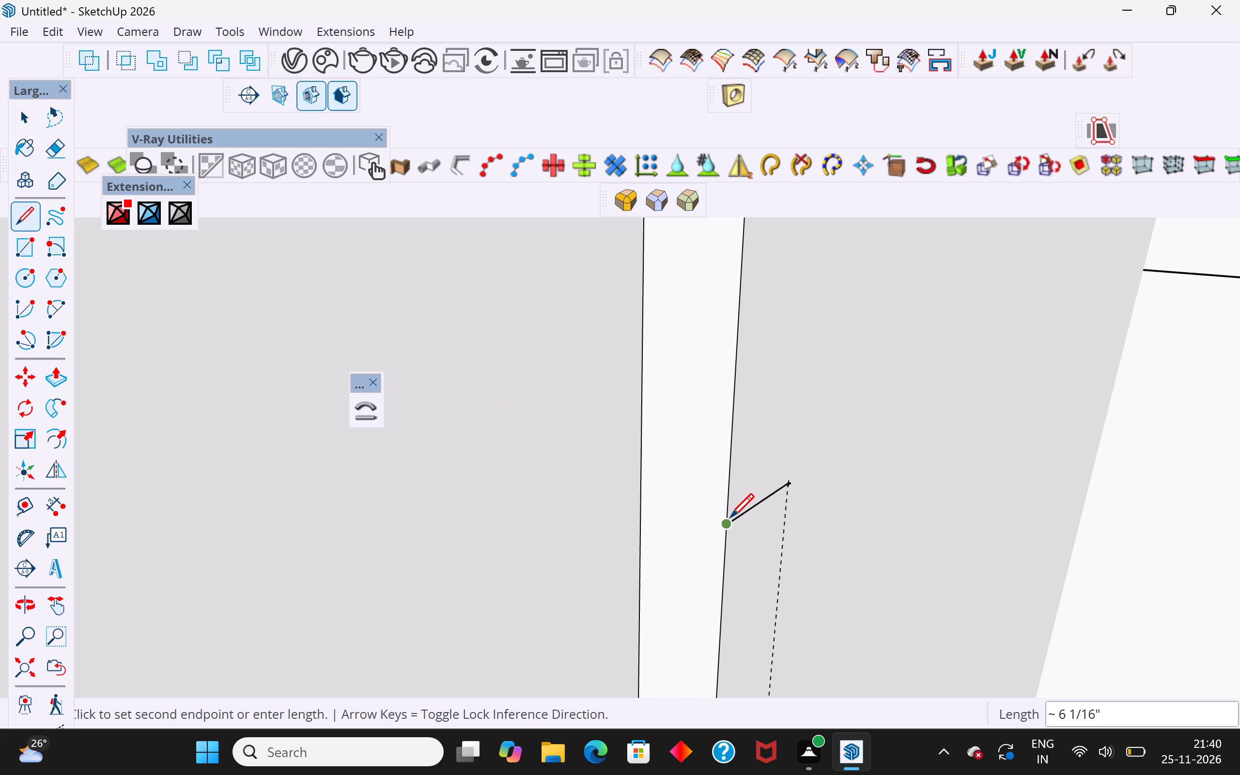
click(32, 114)
Examine the building's front from several angles, focusing on the projecting arched frame and the guide beside its border strip.
scroll(644, 344, down, 6)
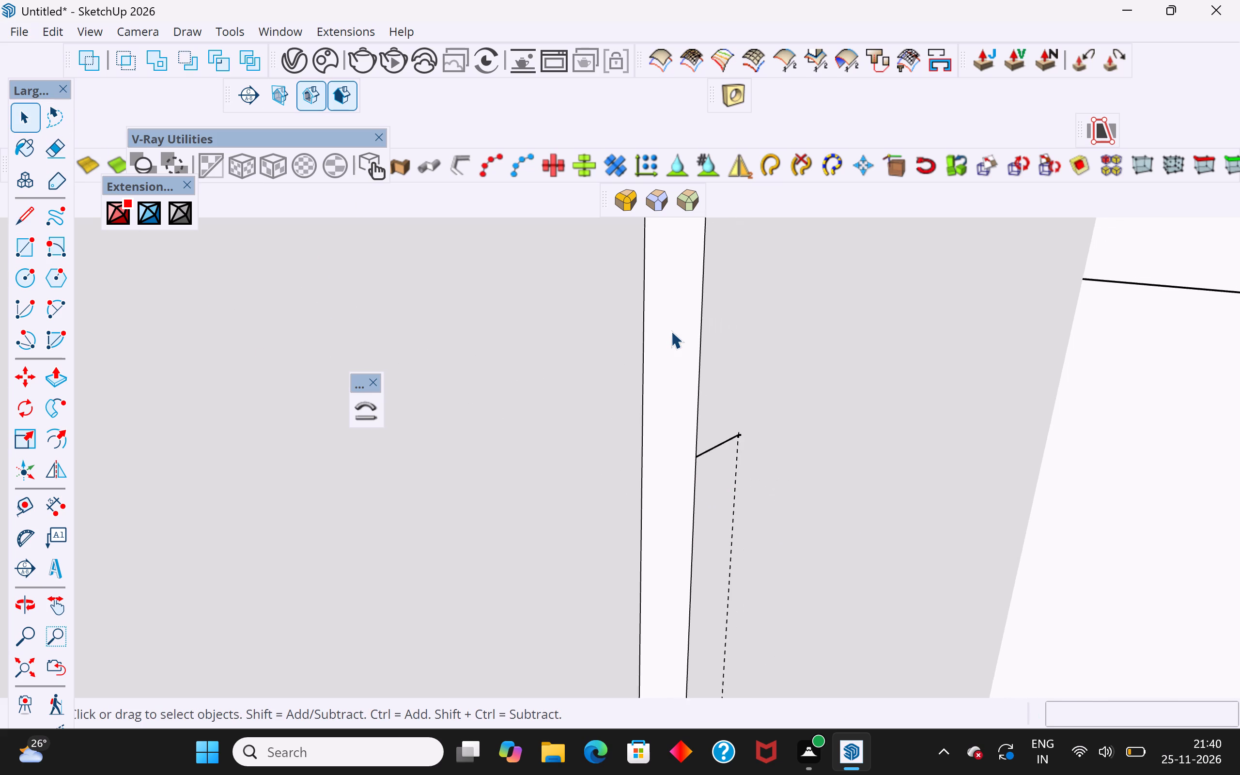
scroll(671, 331, down, 20)
scroll(671, 331, down, 10)
middle_drag(563, 470, 722, 447)
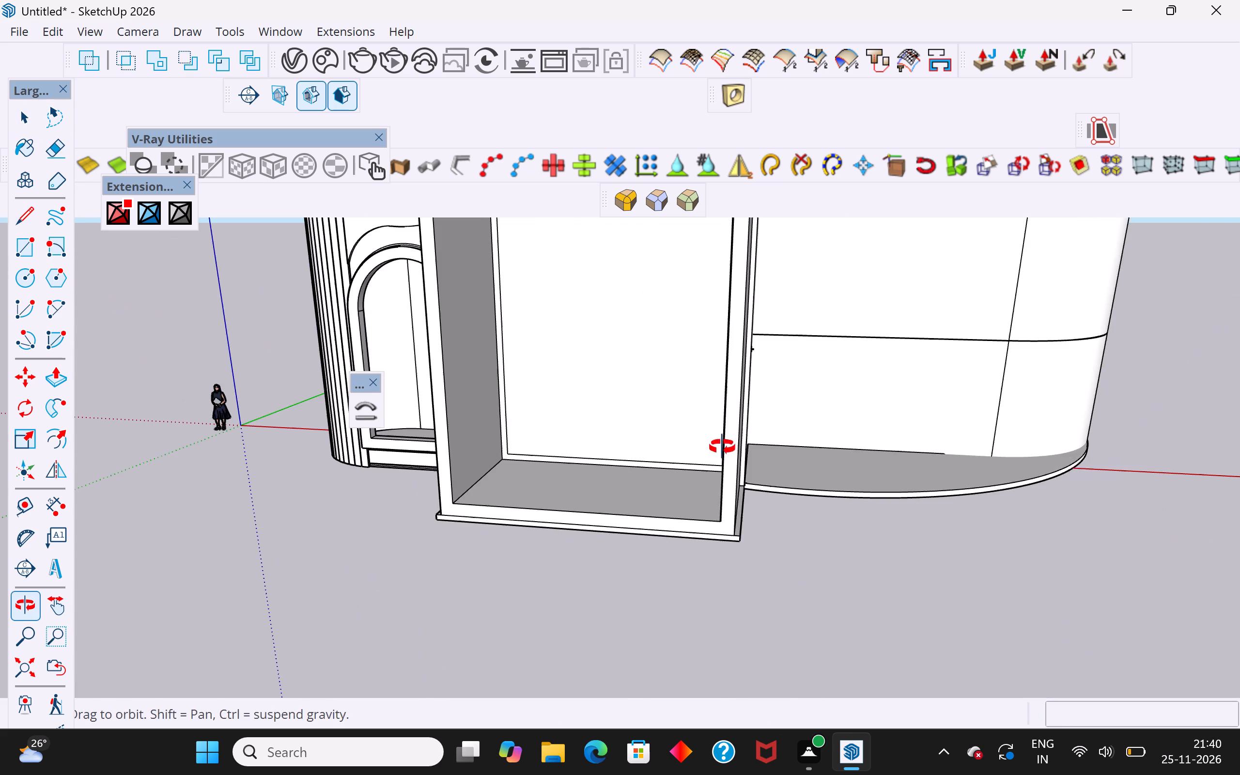
middle_drag(722, 447, 719, 447)
scroll(588, 447, down, 5)
middle_drag(758, 488, 721, 503)
scroll(665, 349, up, 3)
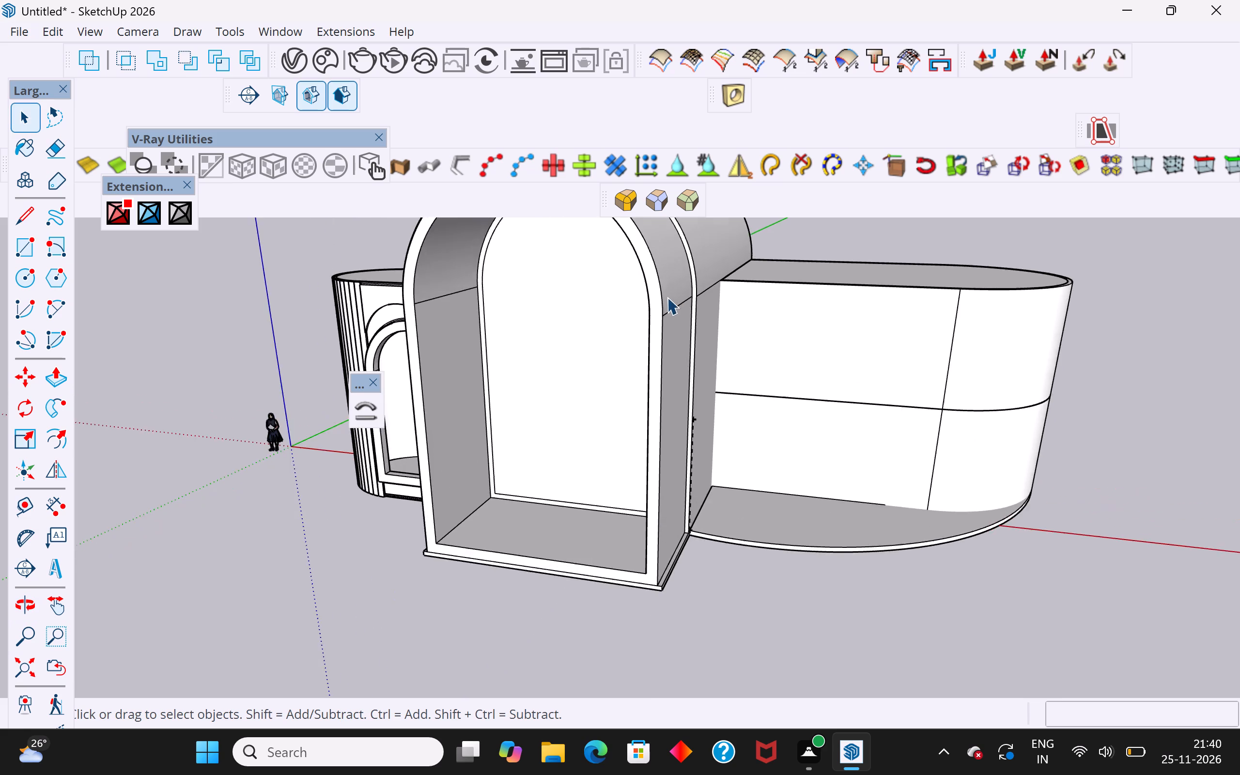
scroll(667, 297, up, 7)
middle_drag(699, 455, 707, 356)
scroll(617, 400, down, 6)
middle_drag(625, 457, 625, 502)
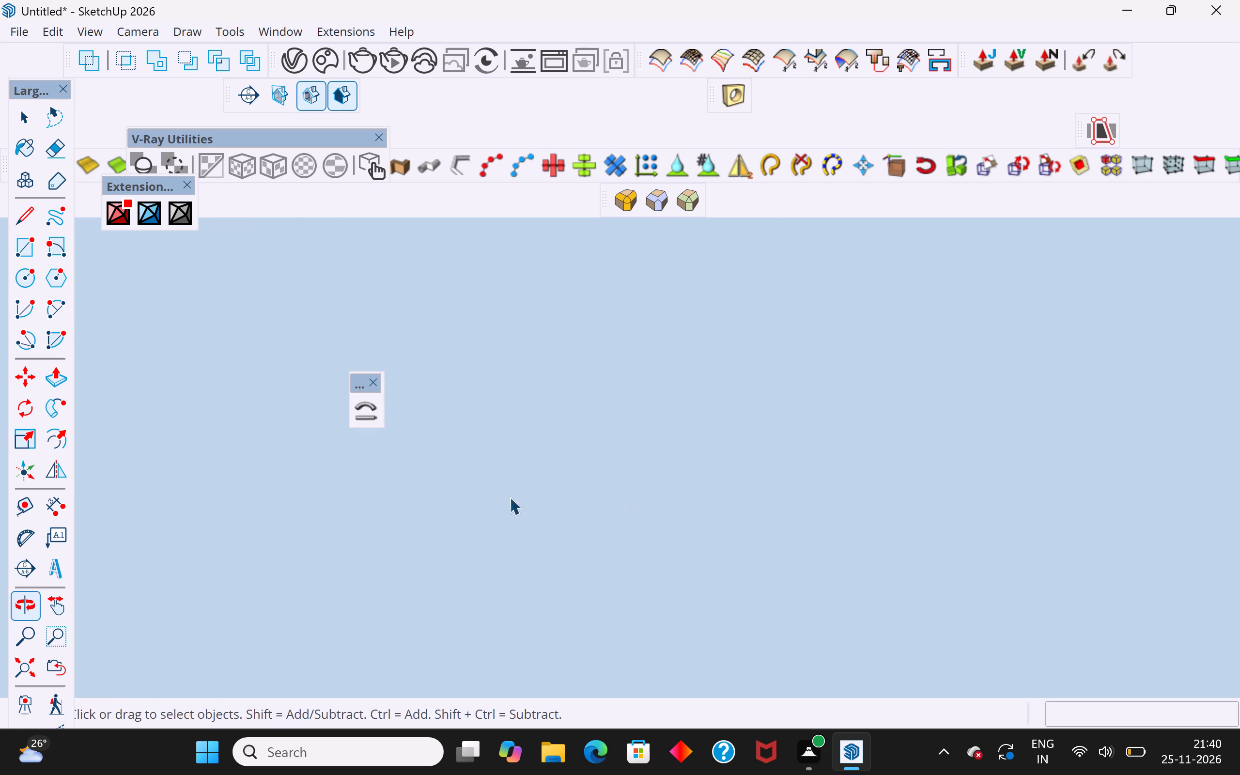
click(15, 666)
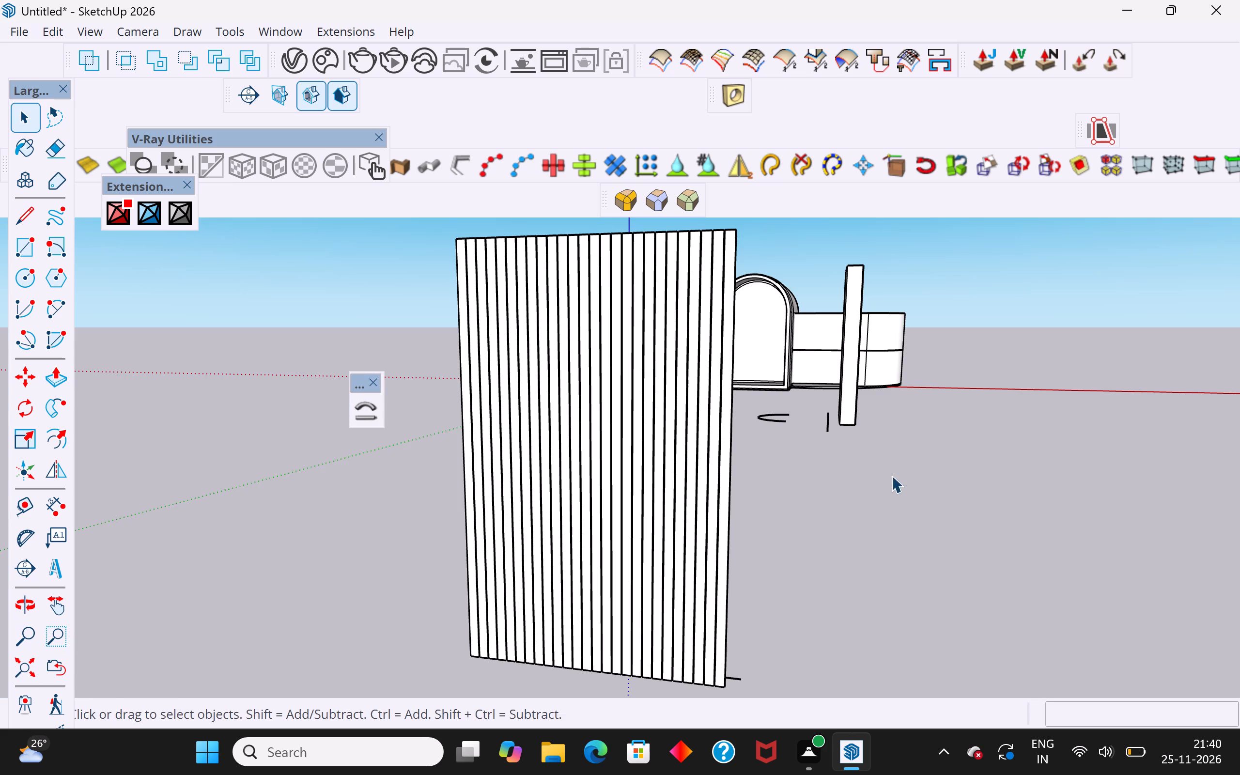
middle_drag(915, 487, 900, 547)
scroll(1001, 248, up, 1)
scroll(672, 523, down, 7)
scroll(827, 266, up, 7)
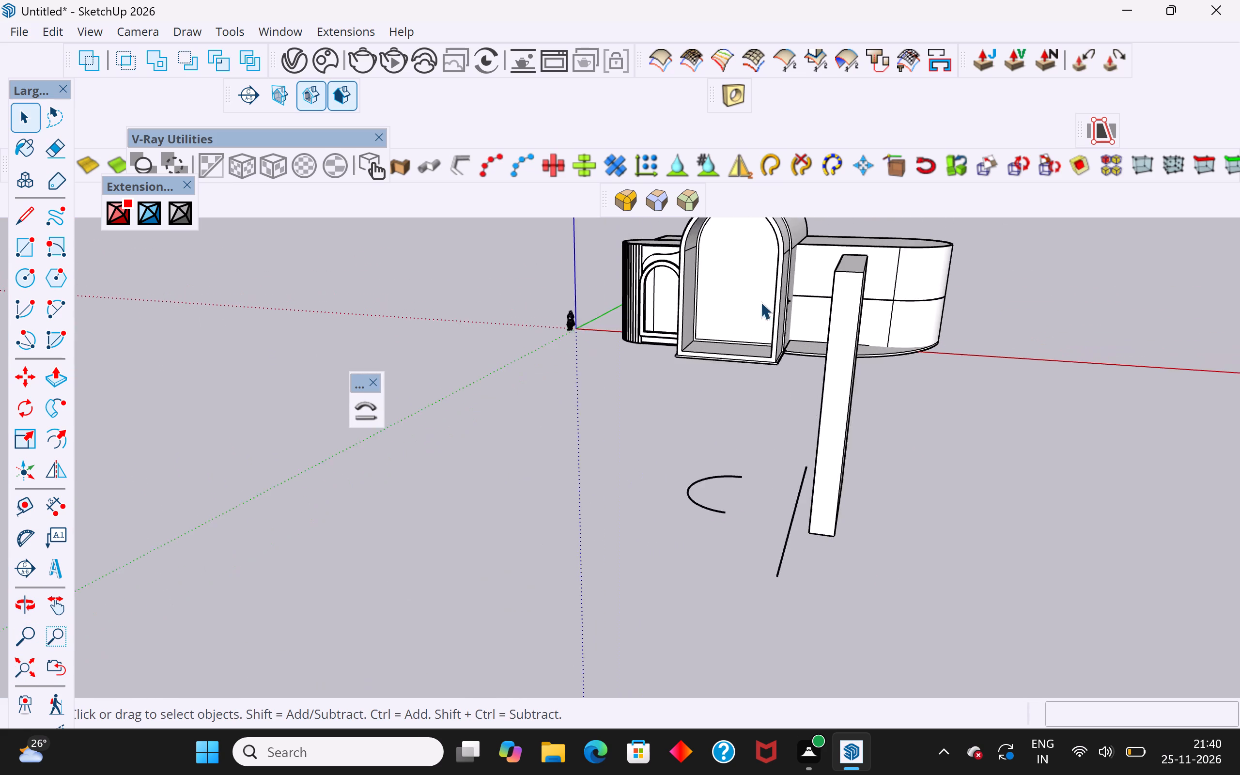
scroll(760, 302, up, 5)
scroll(690, 529, down, 6)
scroll(763, 292, up, 9)
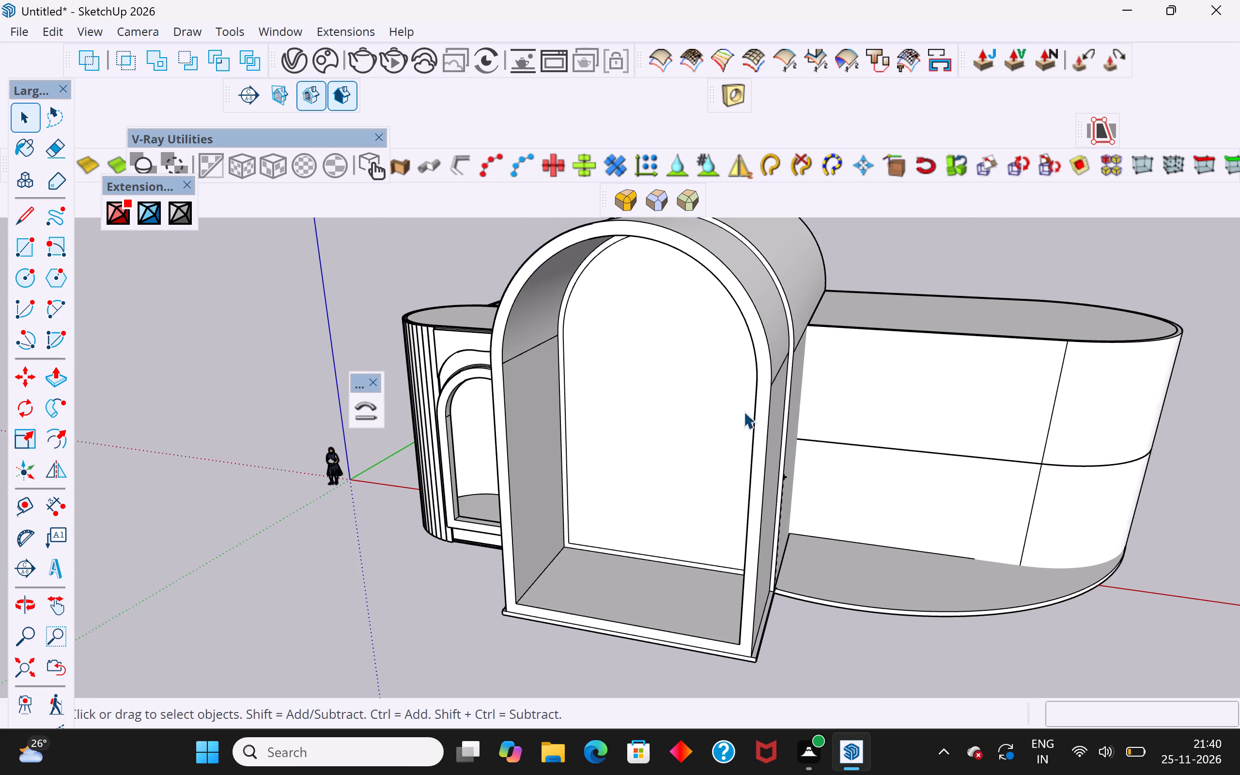
middle_drag(720, 378, 691, 310)
scroll(818, 505, up, 3)
middle_drag(799, 555, 811, 573)
scroll(806, 566, up, 1)
scroll(685, 398, down, 1)
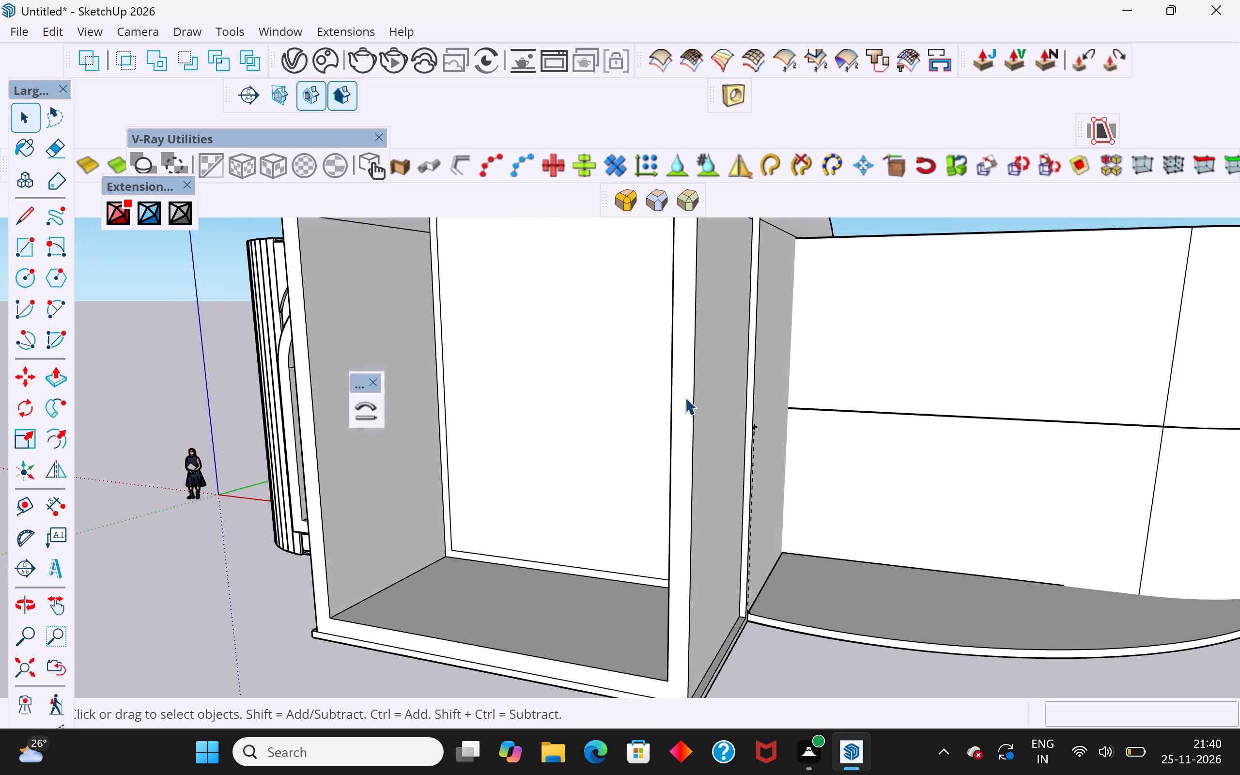
scroll(685, 397, down, 3)
middle_click(711, 541)
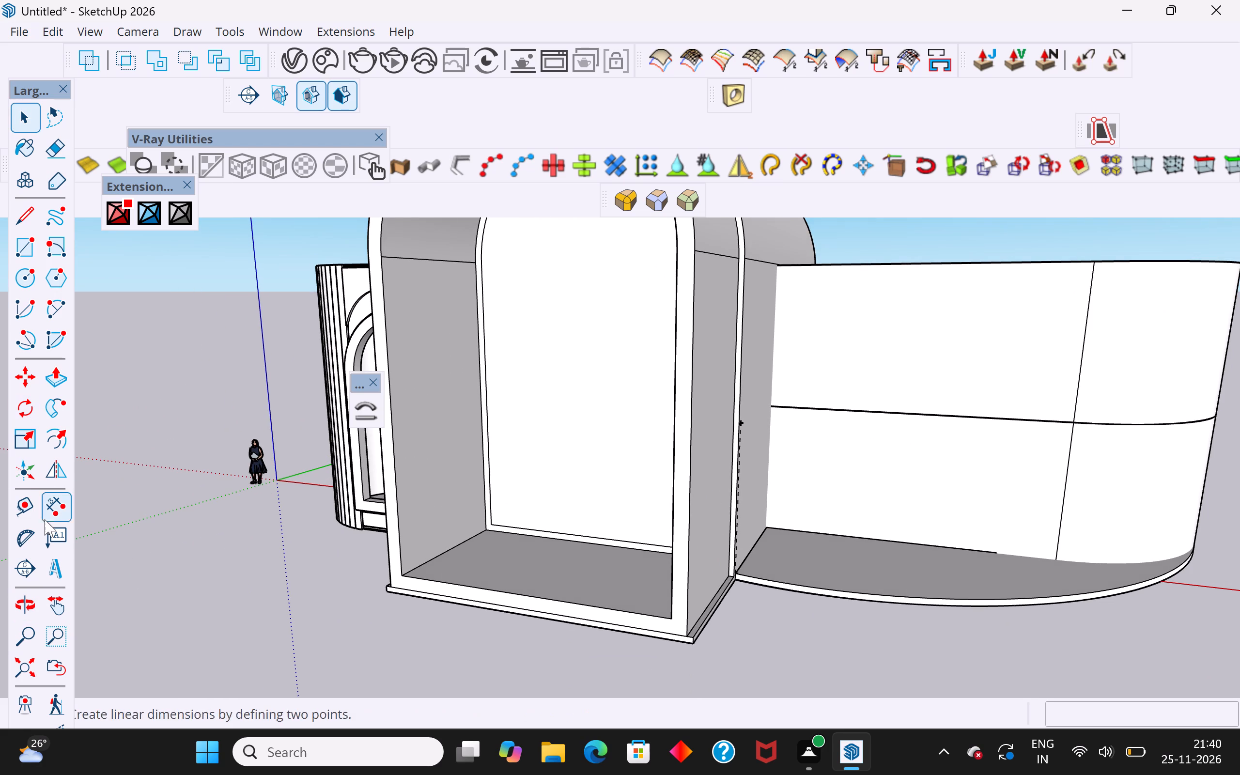
Place a horizontal guide parallel to the arched opening's bottom edge, level with the top of the 12' vertical guide.
click(35, 513)
scroll(709, 624, up, 4)
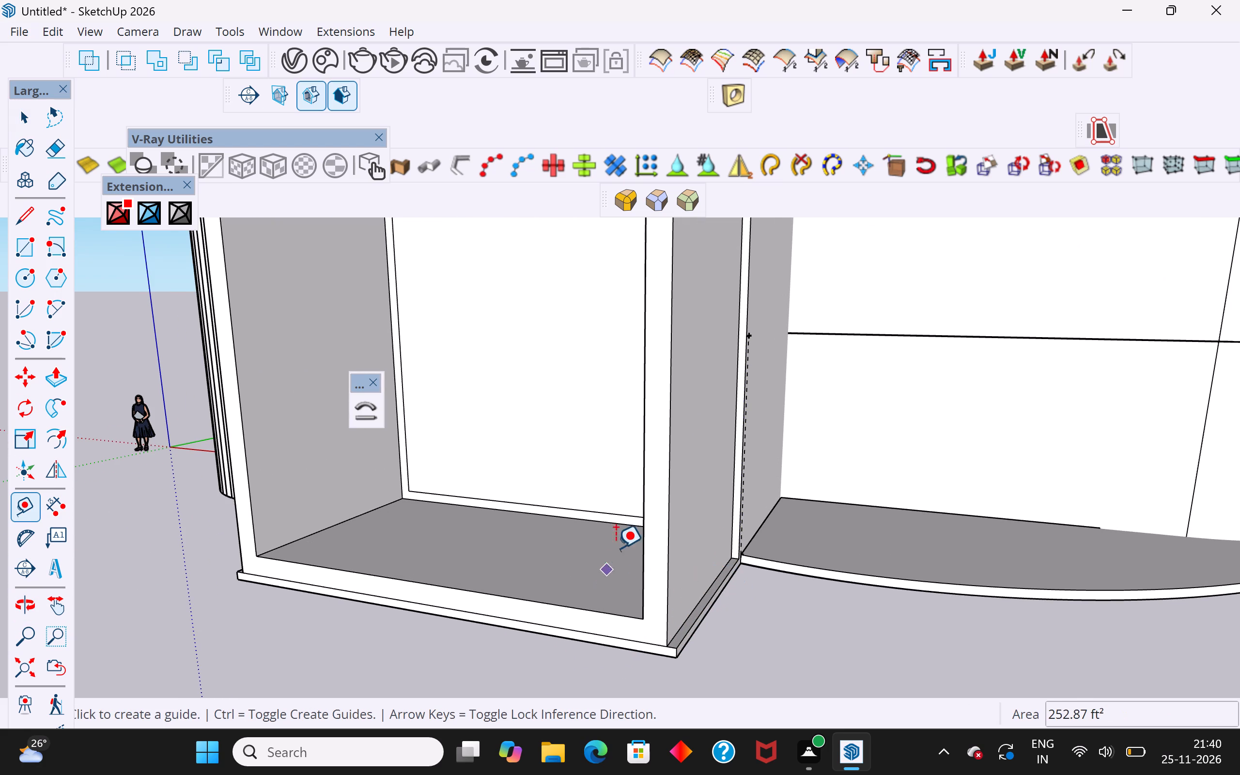
click(619, 525)
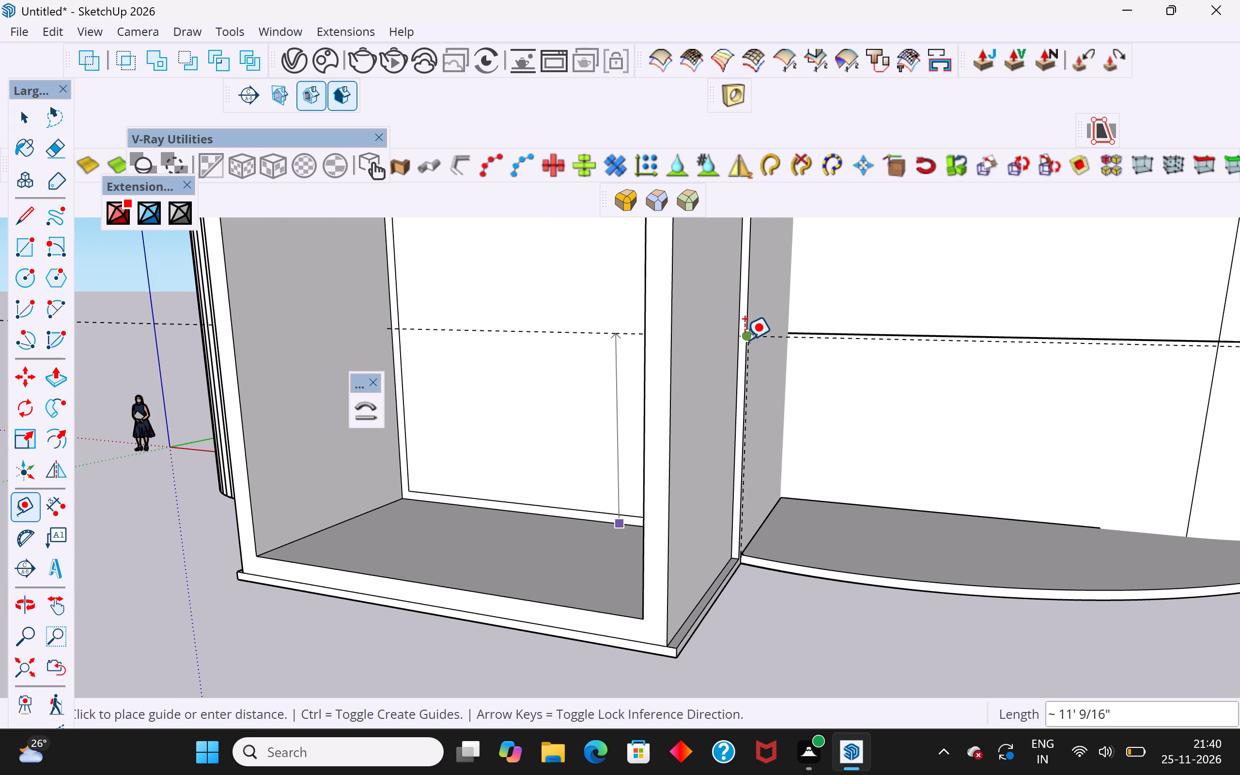
click(749, 331)
Delete the 12' vertical guide and the short helper line at its top beside the border strip.
middle_drag(758, 408, 552, 502)
scroll(594, 447, up, 7)
scroll(637, 542, down, 15)
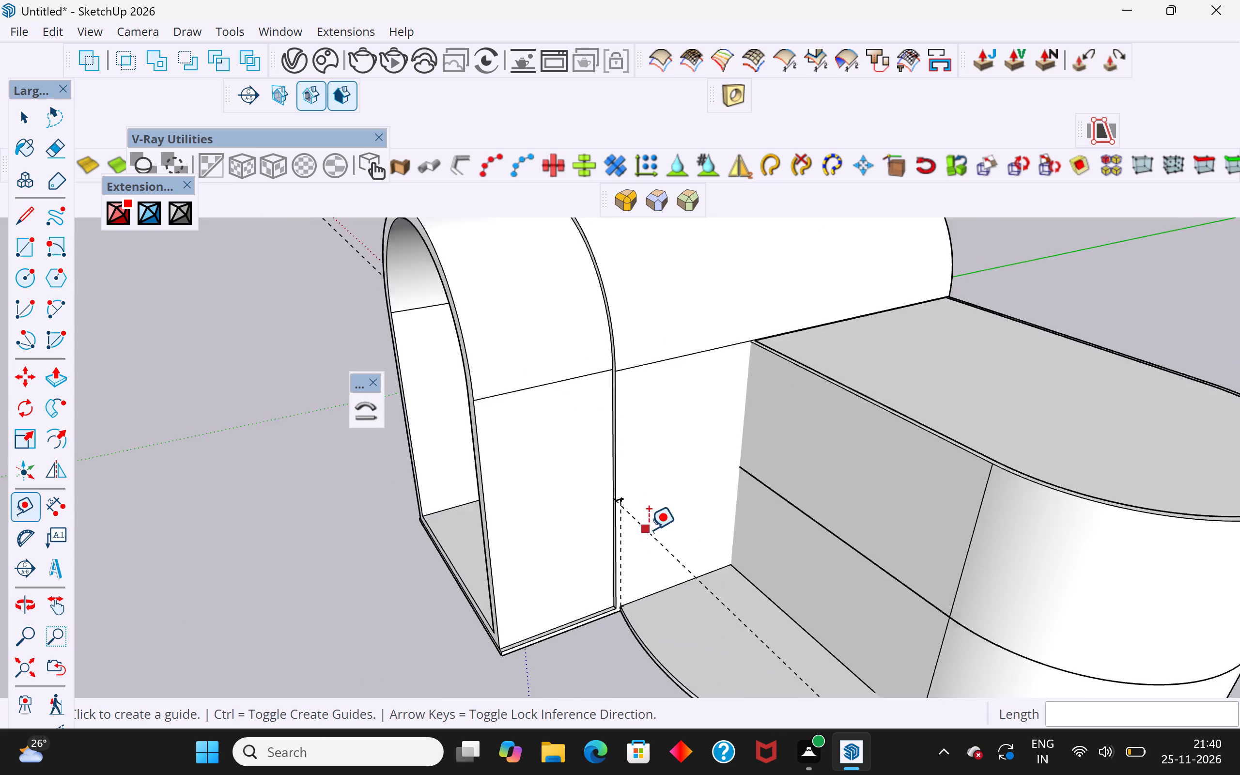
scroll(649, 529, down, 2)
click(23, 120)
click(162, 448)
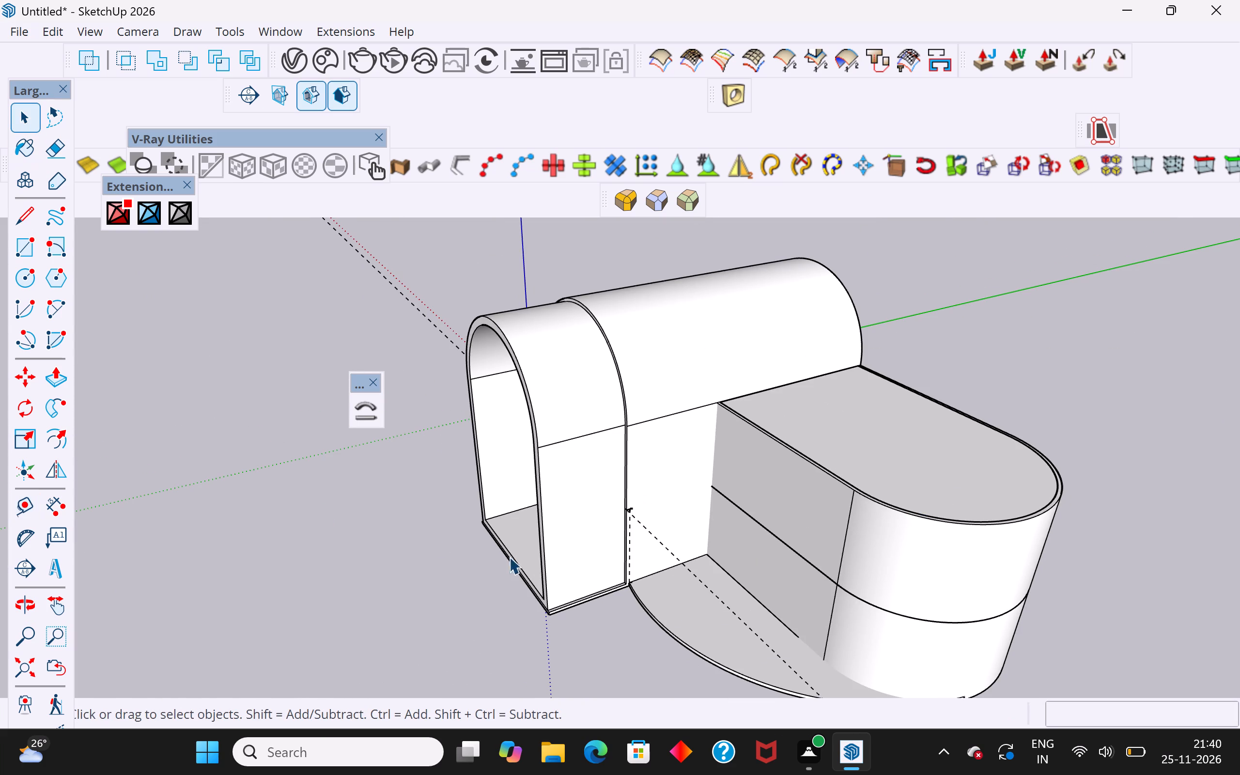
middle_drag(620, 542, 810, 451)
scroll(702, 434, up, 15)
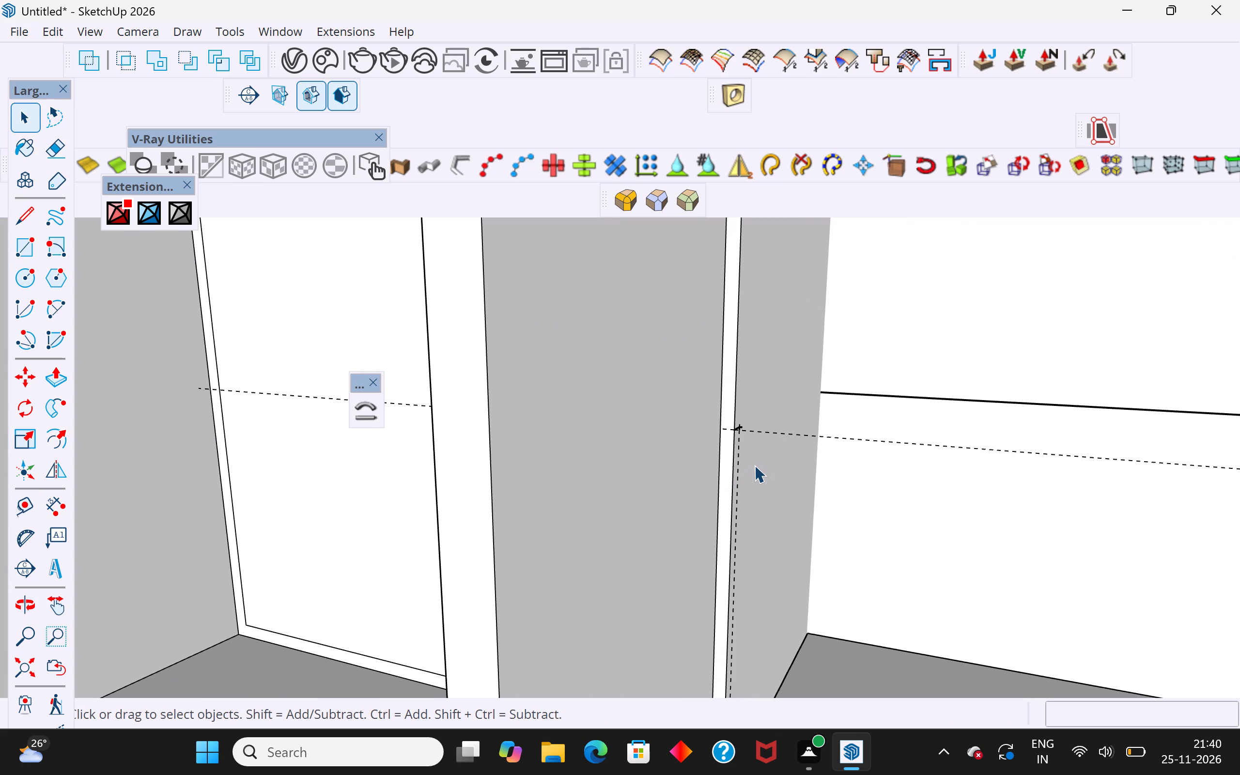
click(740, 450)
key(Delete)
scroll(743, 428, up, 15)
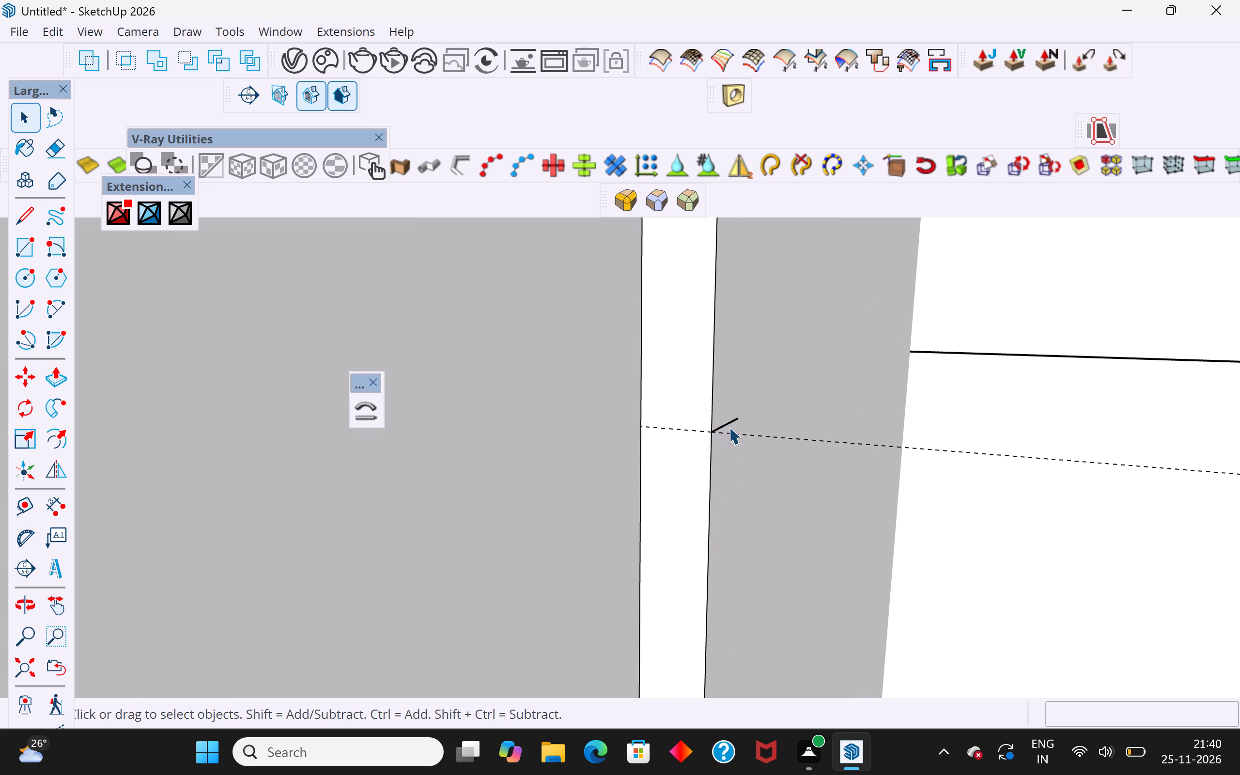
click(729, 427)
key(Delete)
Place a second horizontal guide 6" above the one crossing the arched opening.
scroll(755, 520, down, 20)
scroll(755, 520, down, 1)
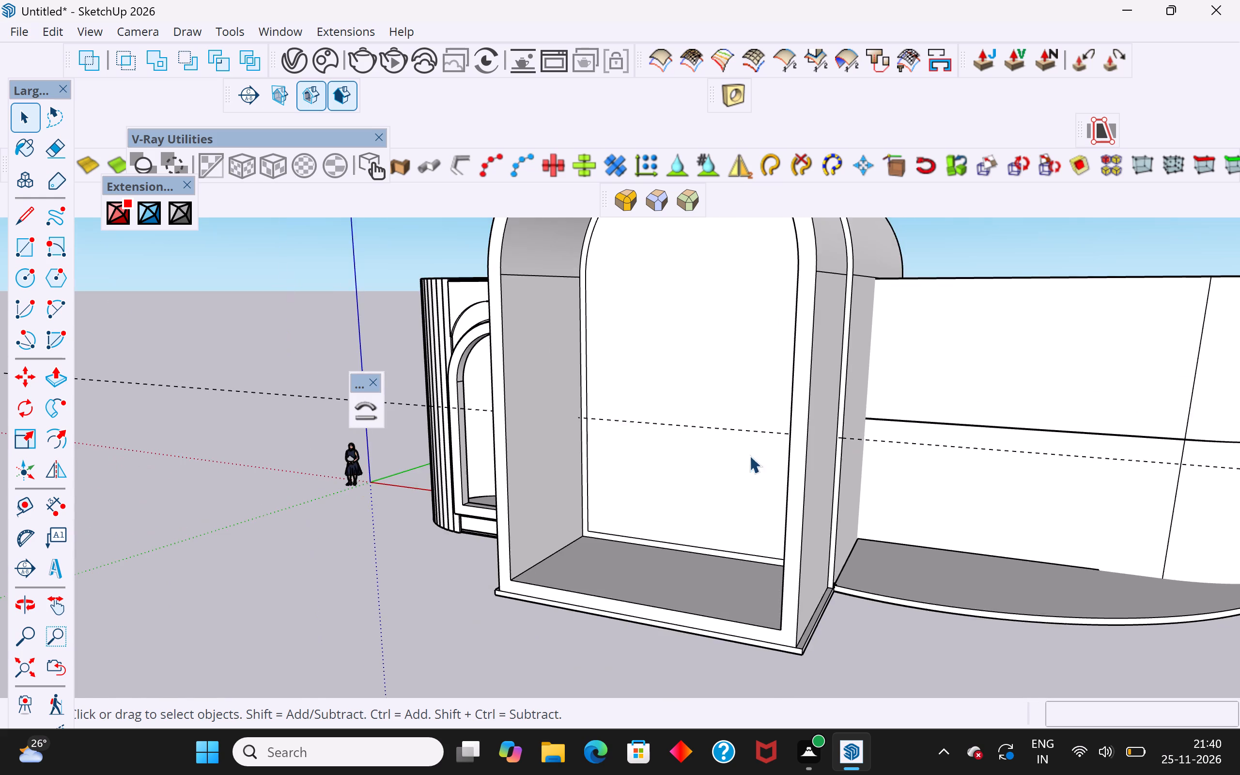
middle_drag(759, 463, 851, 456)
scroll(933, 394, up, 4)
middle_drag(689, 437, 724, 378)
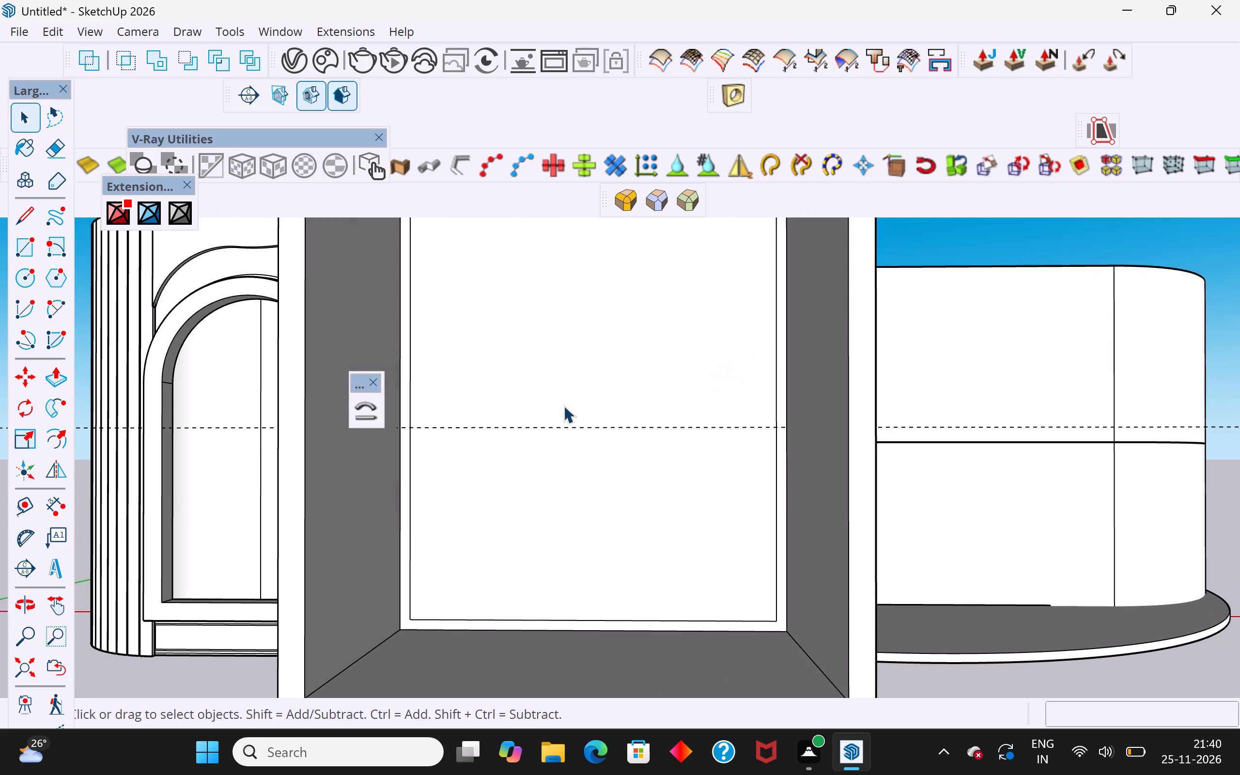
click(34, 505)
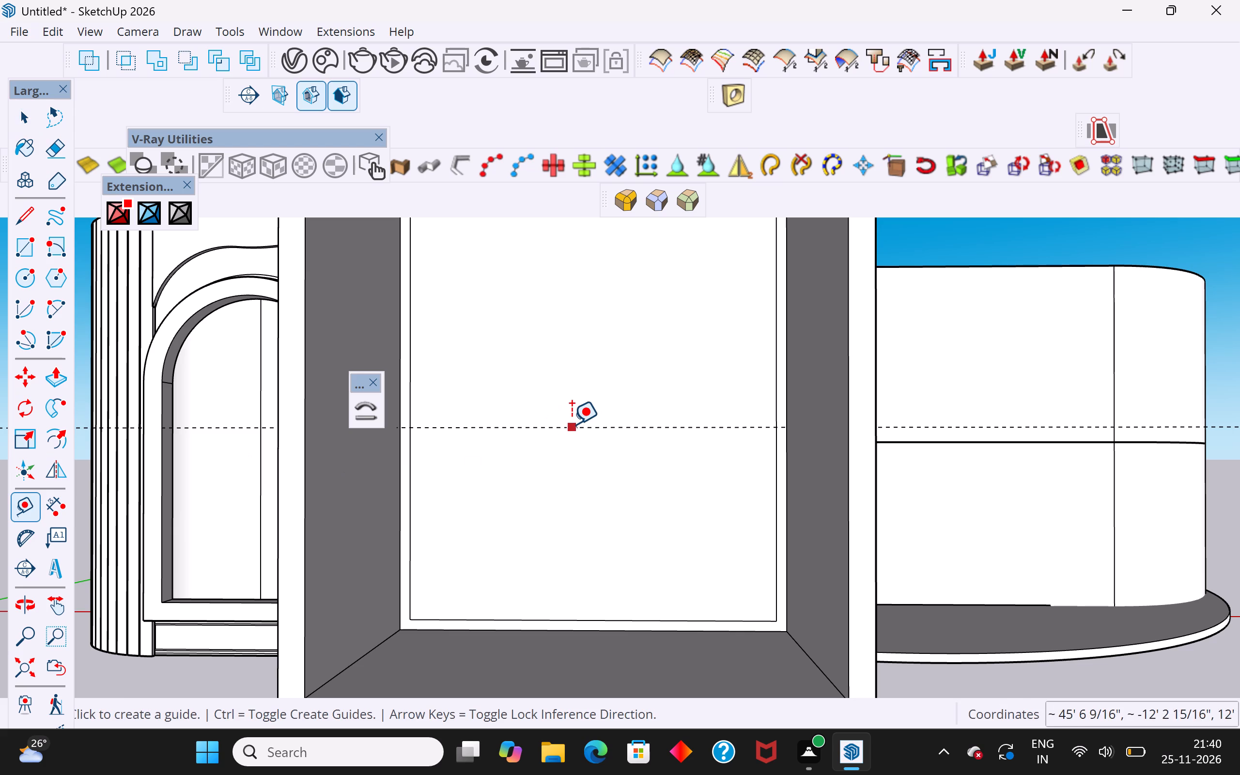
click(572, 424)
key(6)
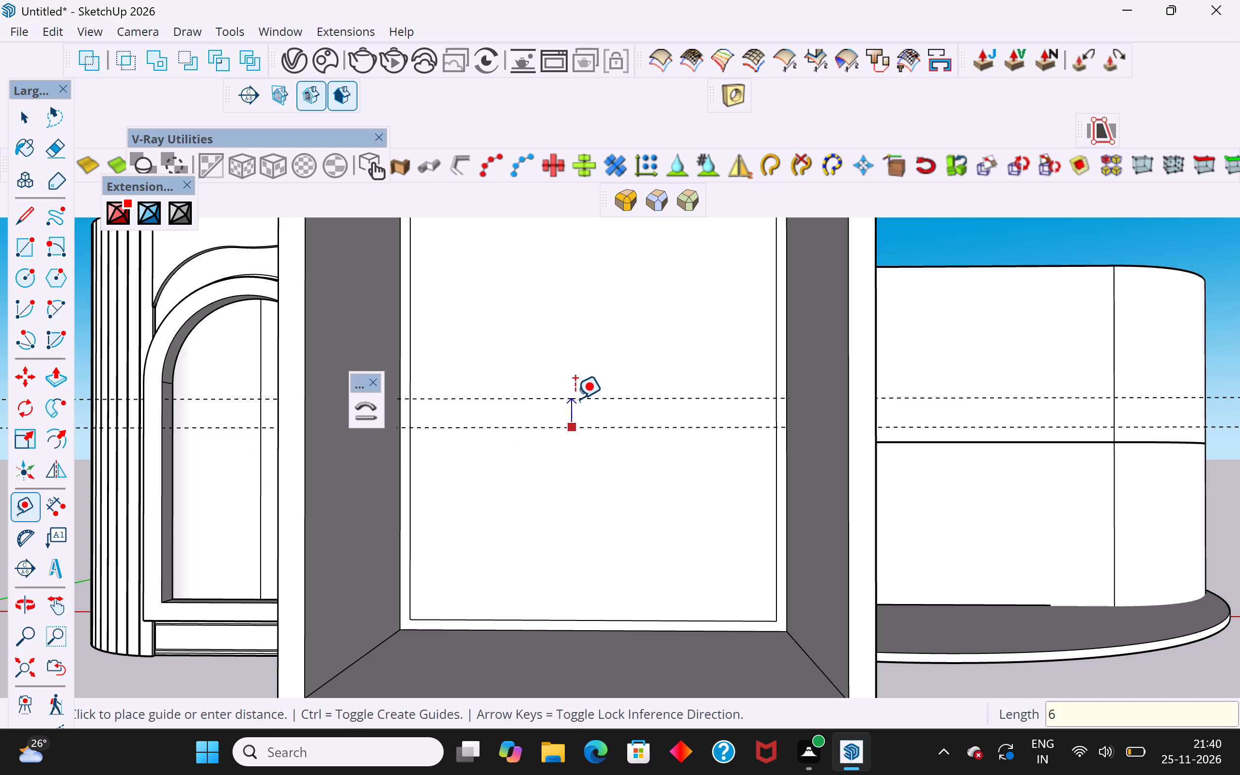
key(shift+quotedbl)
key(Return)
scroll(566, 411, up, 1)
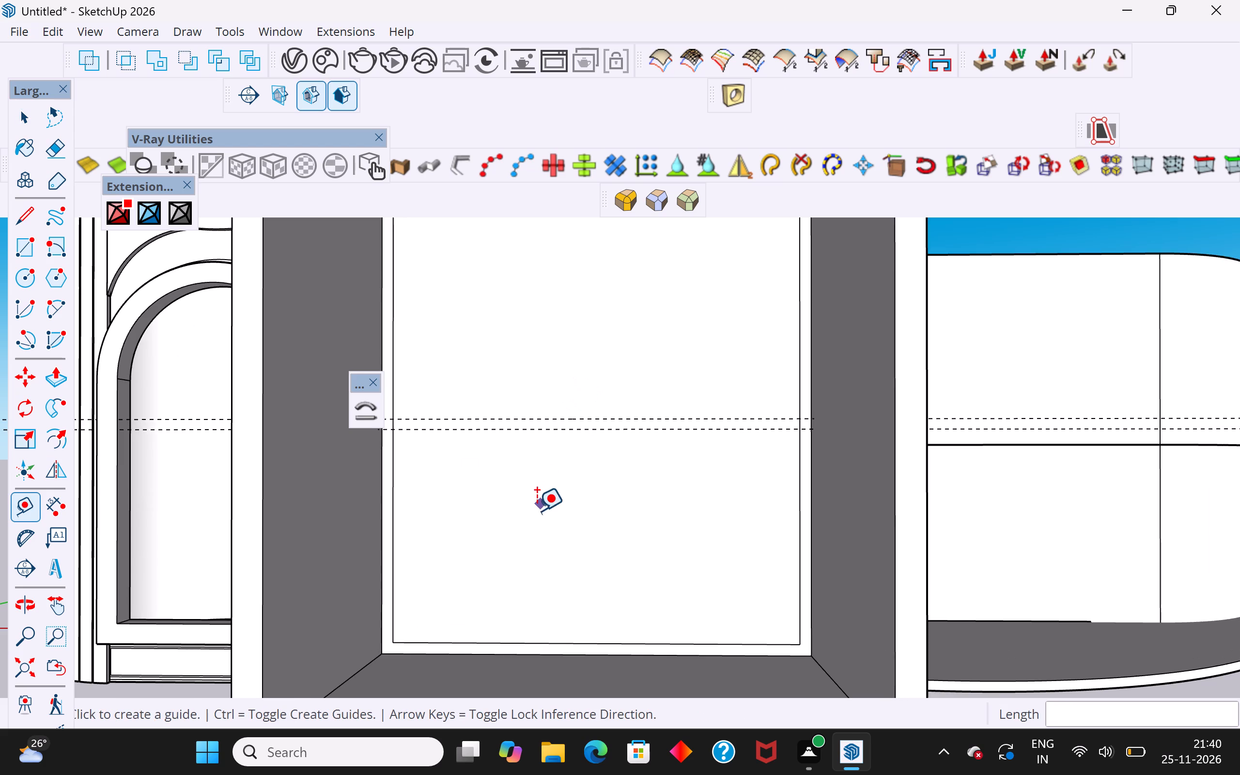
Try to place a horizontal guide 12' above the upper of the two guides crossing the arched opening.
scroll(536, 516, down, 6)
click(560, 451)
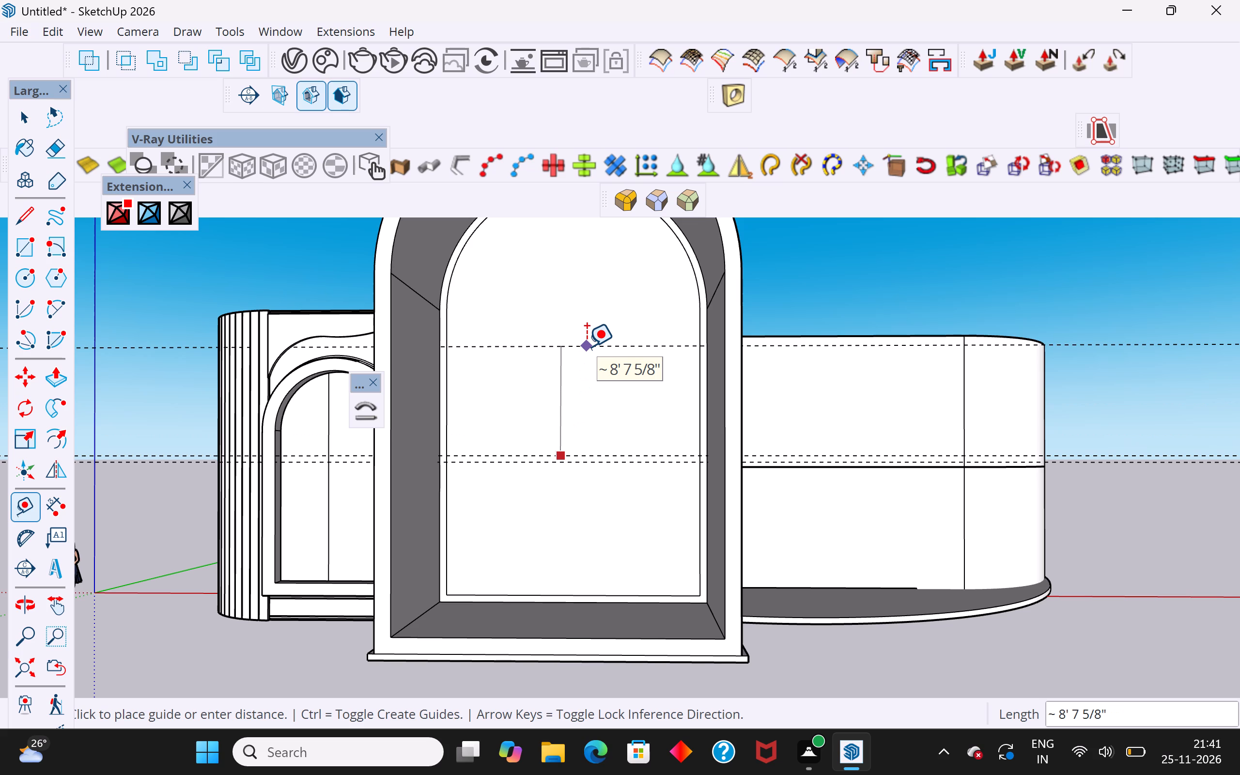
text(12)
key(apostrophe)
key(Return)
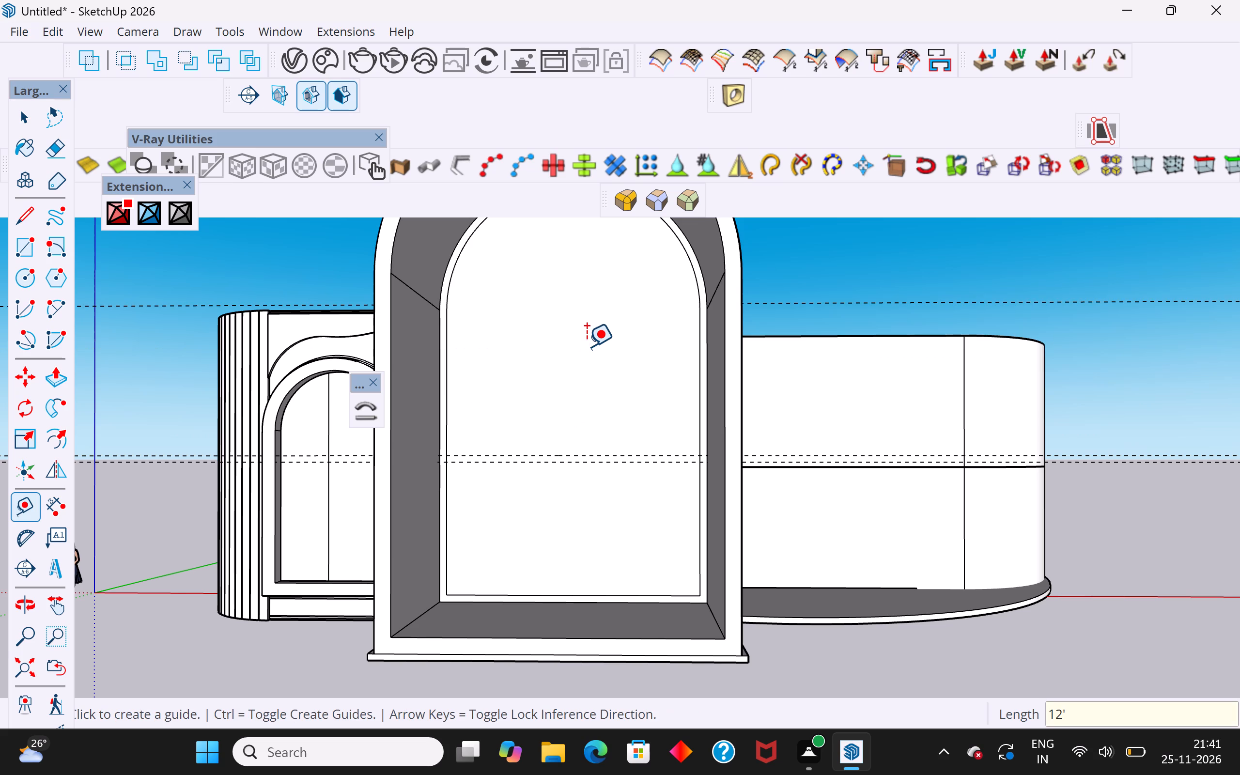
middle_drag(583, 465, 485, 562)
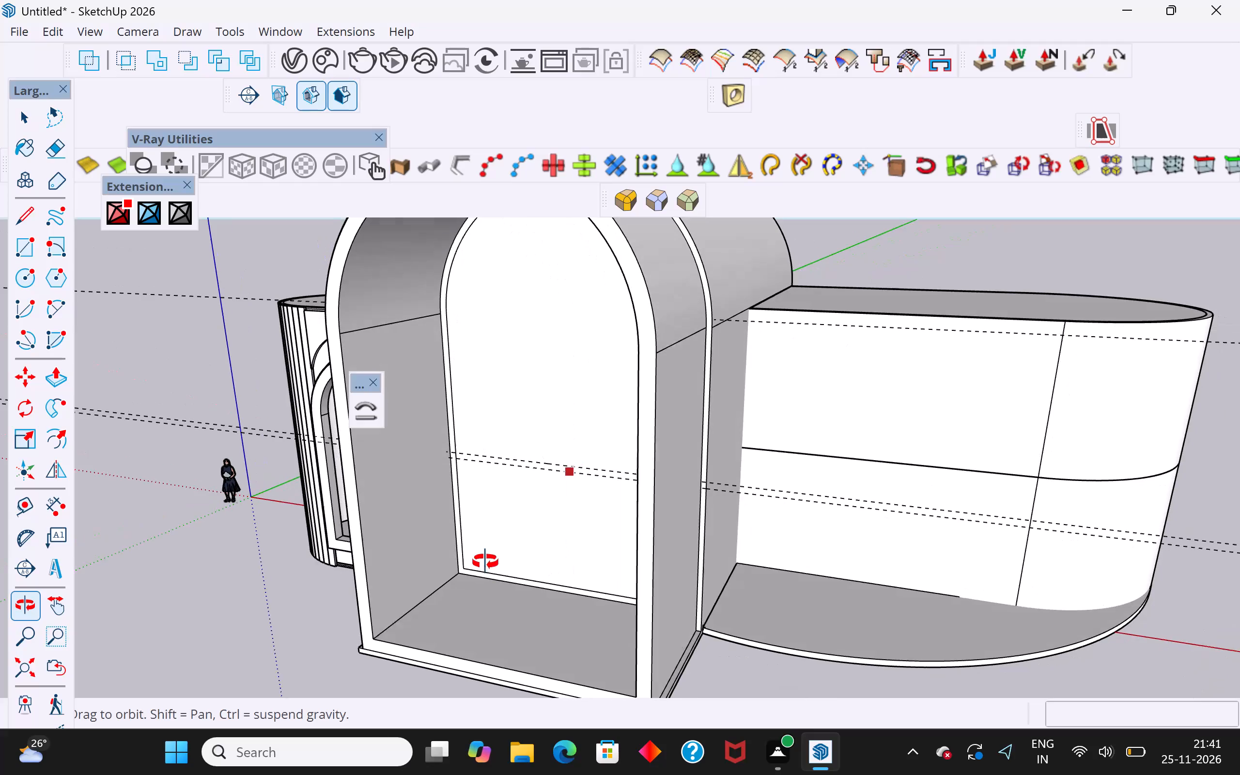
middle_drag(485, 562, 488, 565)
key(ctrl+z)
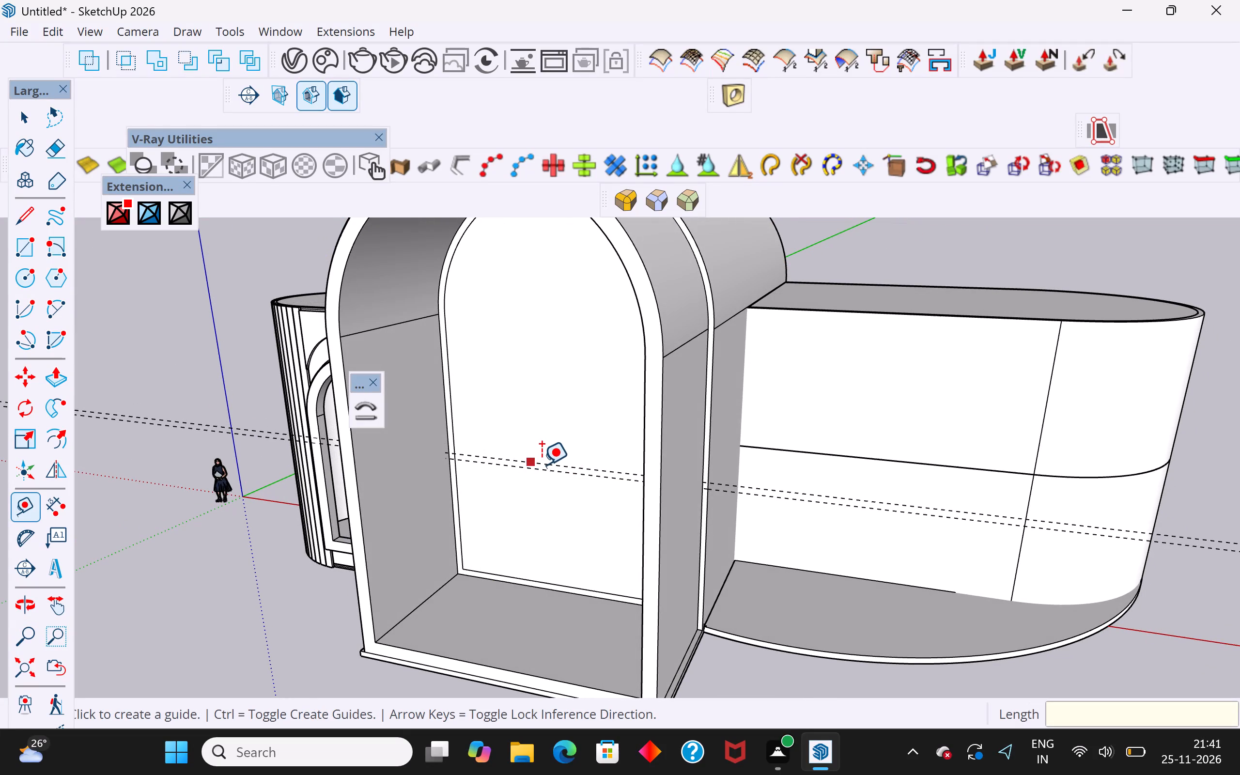
Place a horizontal guide 12' straight above the upper of the two guides crossing the arched opening.
click(529, 459)
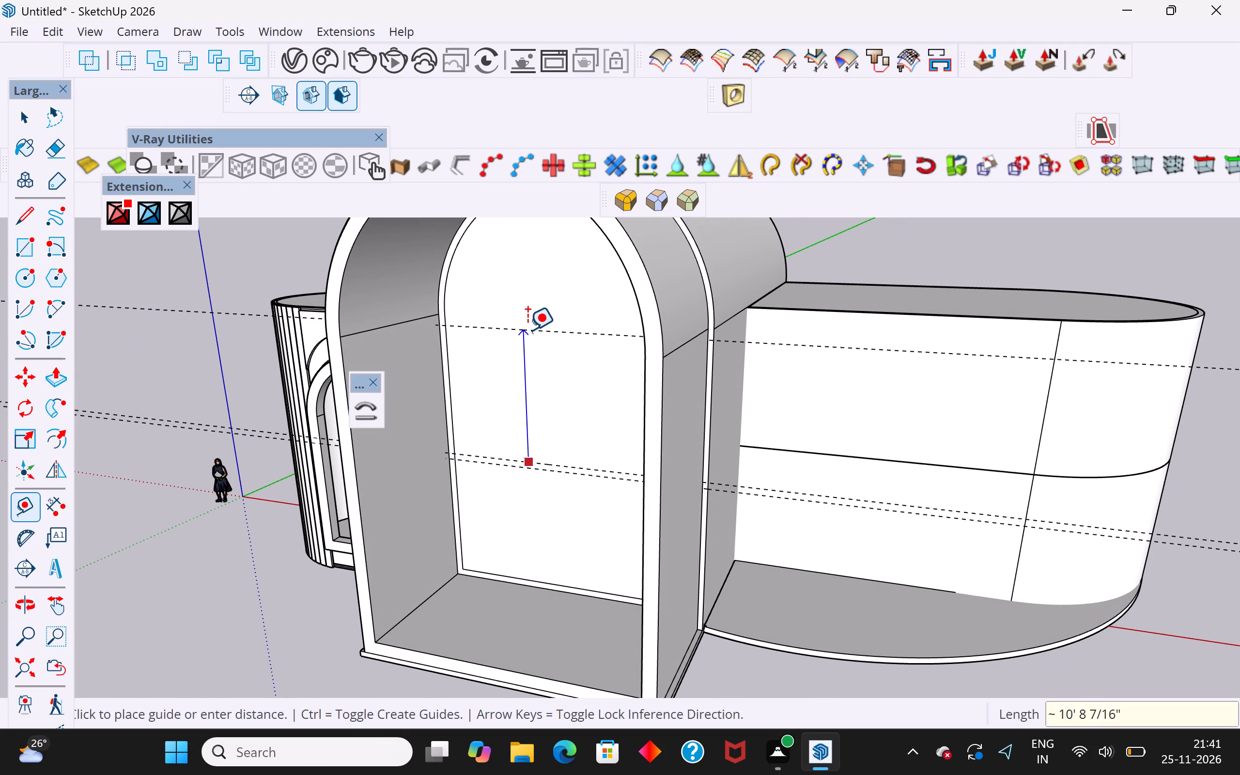
text(12')
key(Return)
Place another horizontal guide 6" above the topmost guide crossing the arched opening.
click(537, 314)
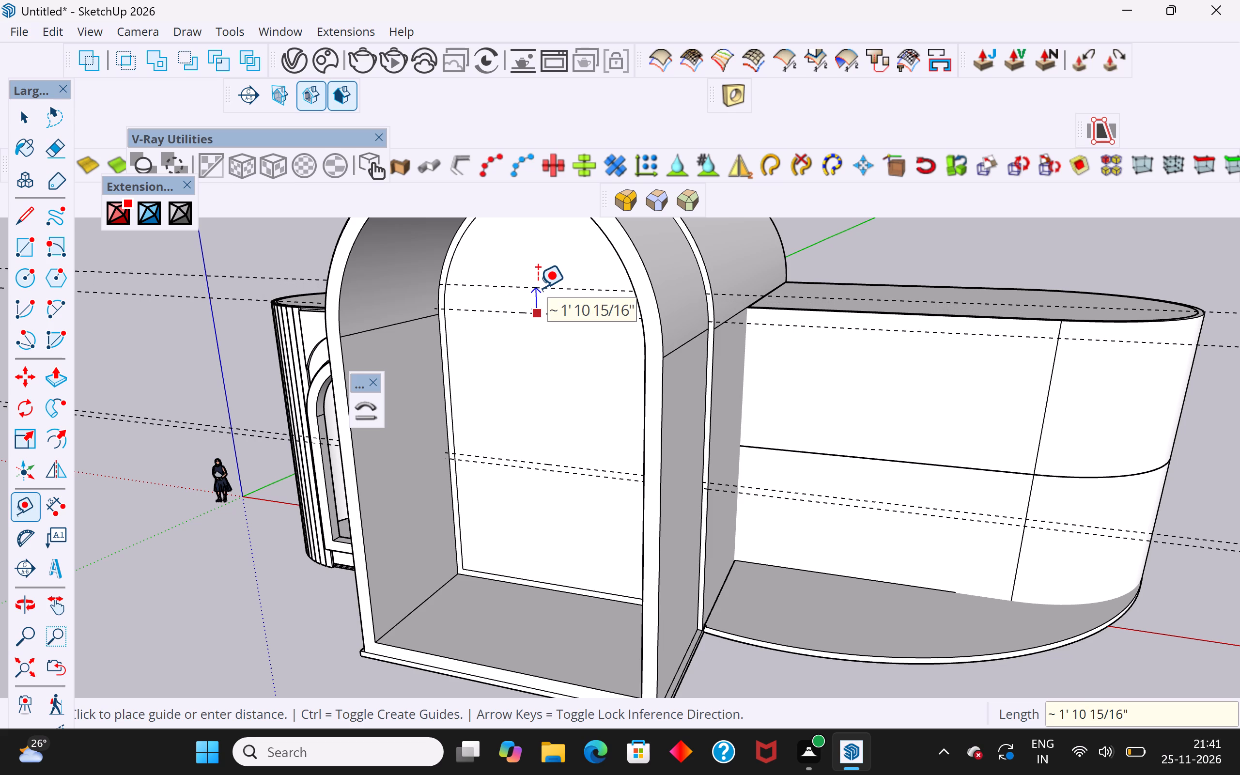
key(6)
key(shift+quotedbl)
key(Return)
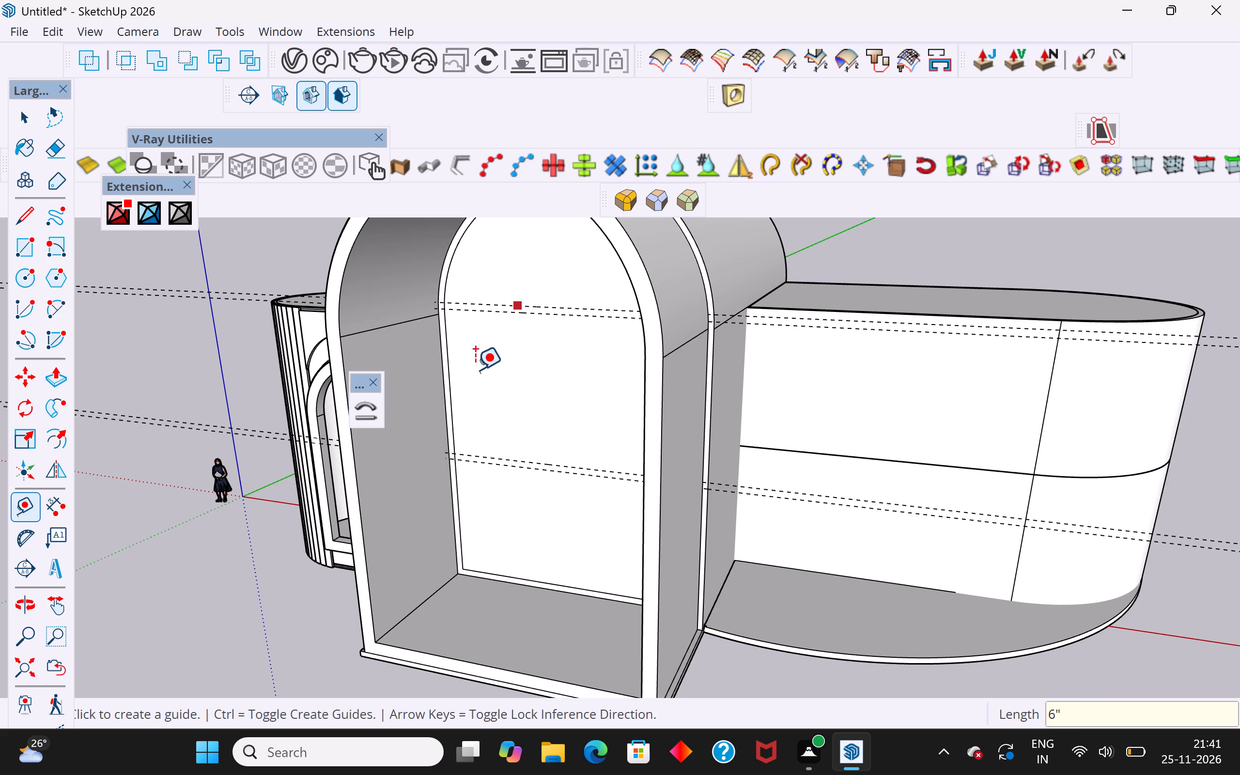
click(27, 111)
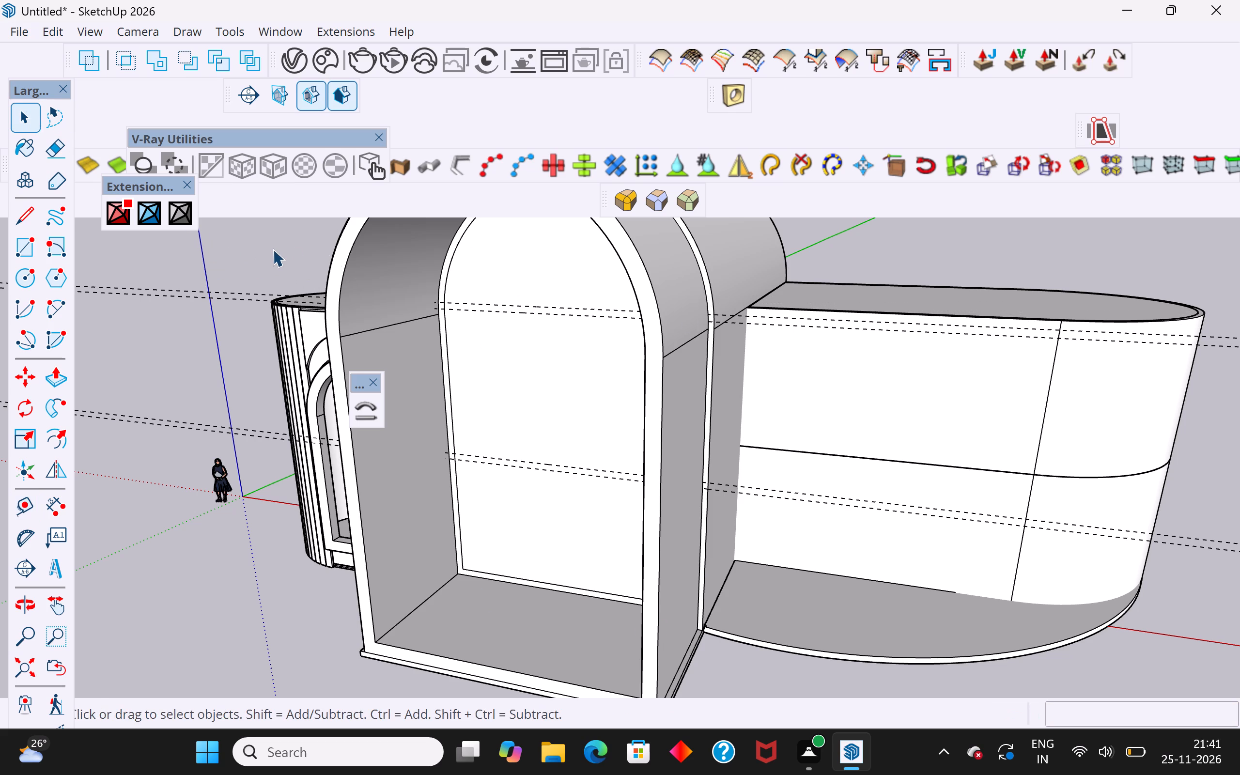
click(269, 249)
Examine the building's front and the two pairs of horizontal guides crossing the arched opening.
scroll(542, 397, down, 6)
middle_drag(541, 396, 651, 370)
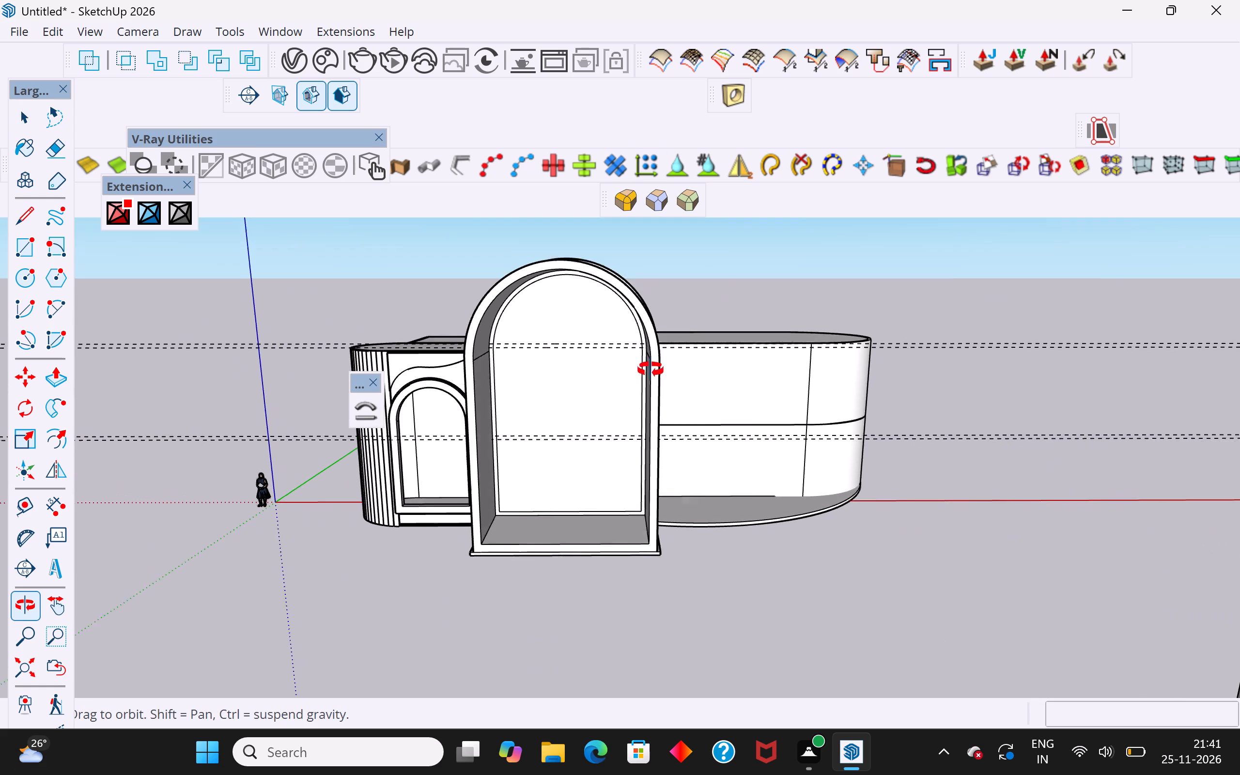
middle_drag(651, 370, 657, 367)
scroll(528, 459, up, 2)
middle_drag(592, 408, 594, 350)
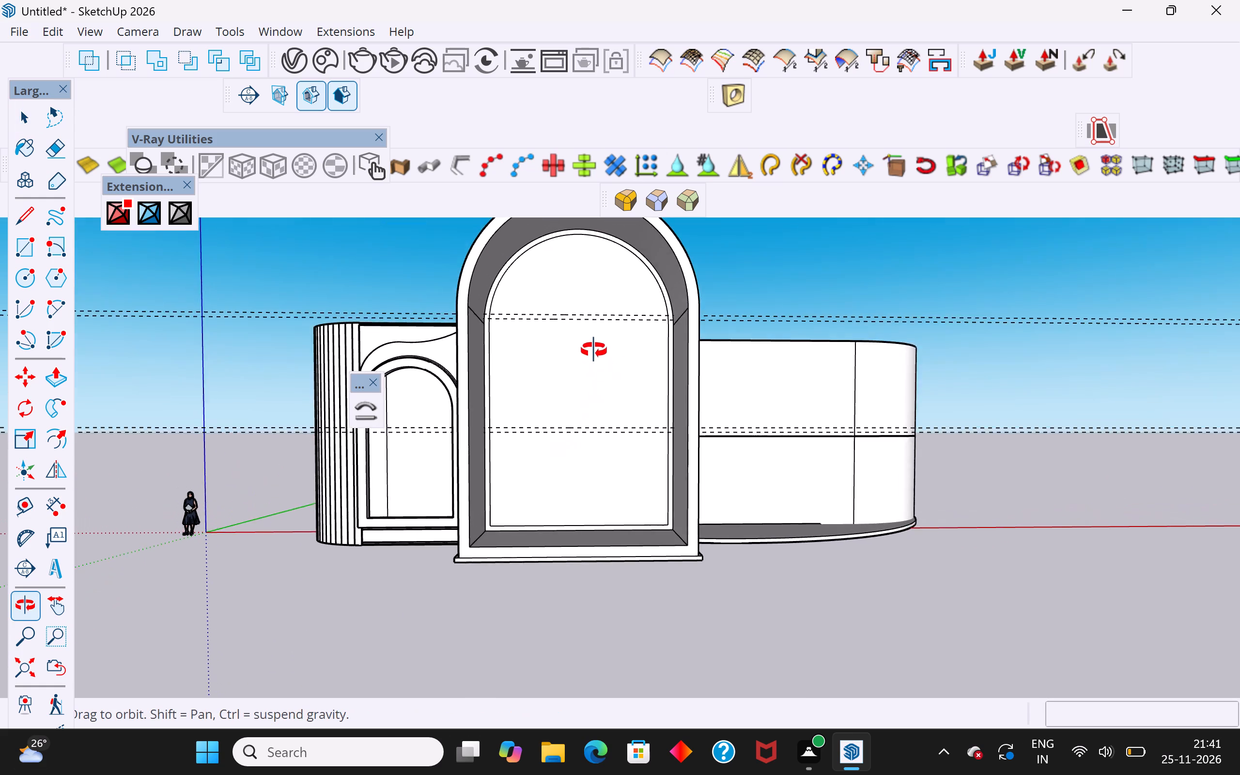
middle_drag(594, 350, 605, 375)
scroll(533, 477, up, 4)
middle_drag(642, 466, 609, 476)
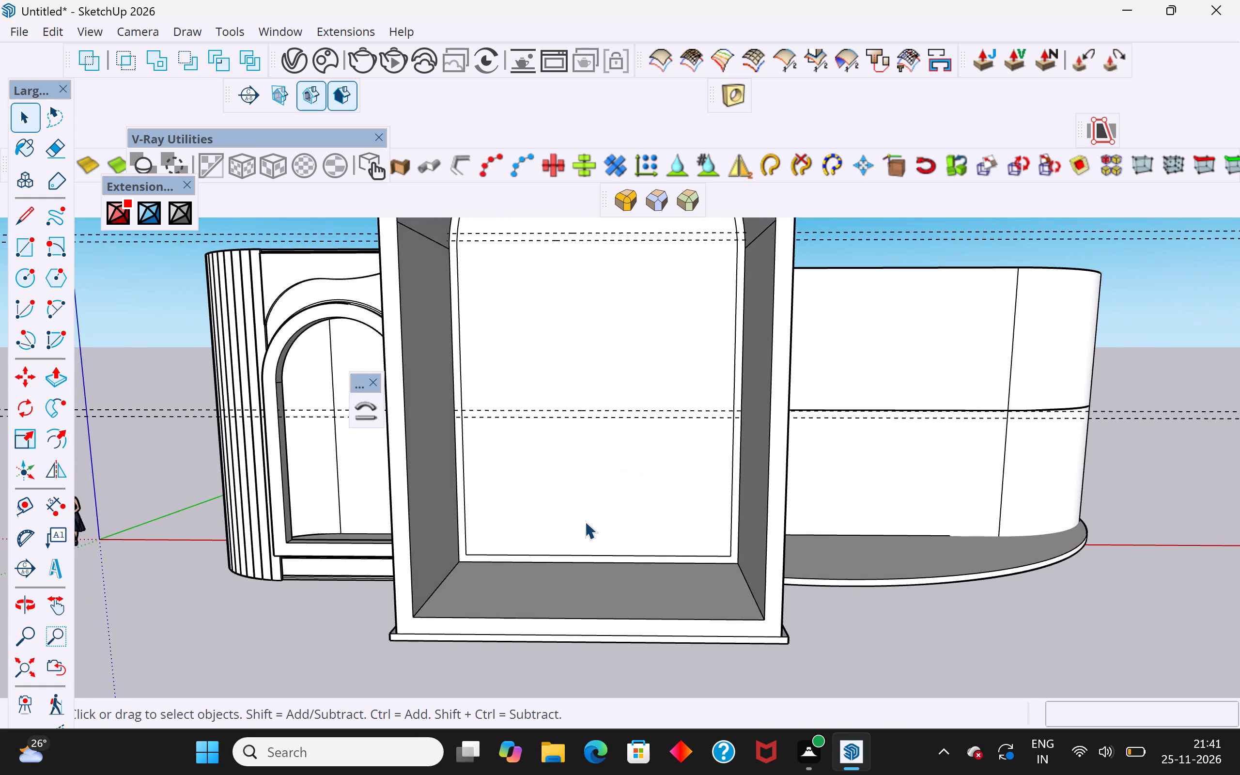
scroll(585, 521, down, 5)
middle_drag(607, 492, 625, 488)
scroll(617, 481, up, 2)
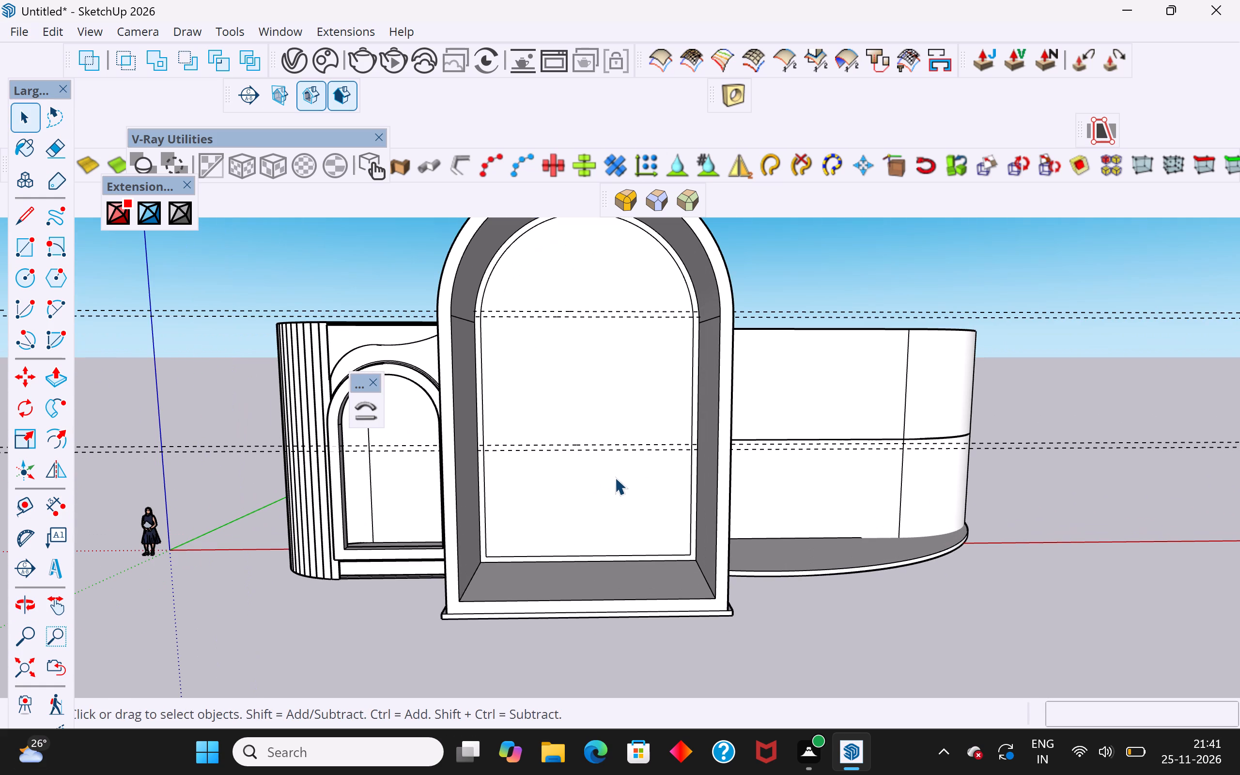
Place a vertical guide 4' inward from the left edge of the arched opening's back face.
double_click(618, 496)
click(613, 487)
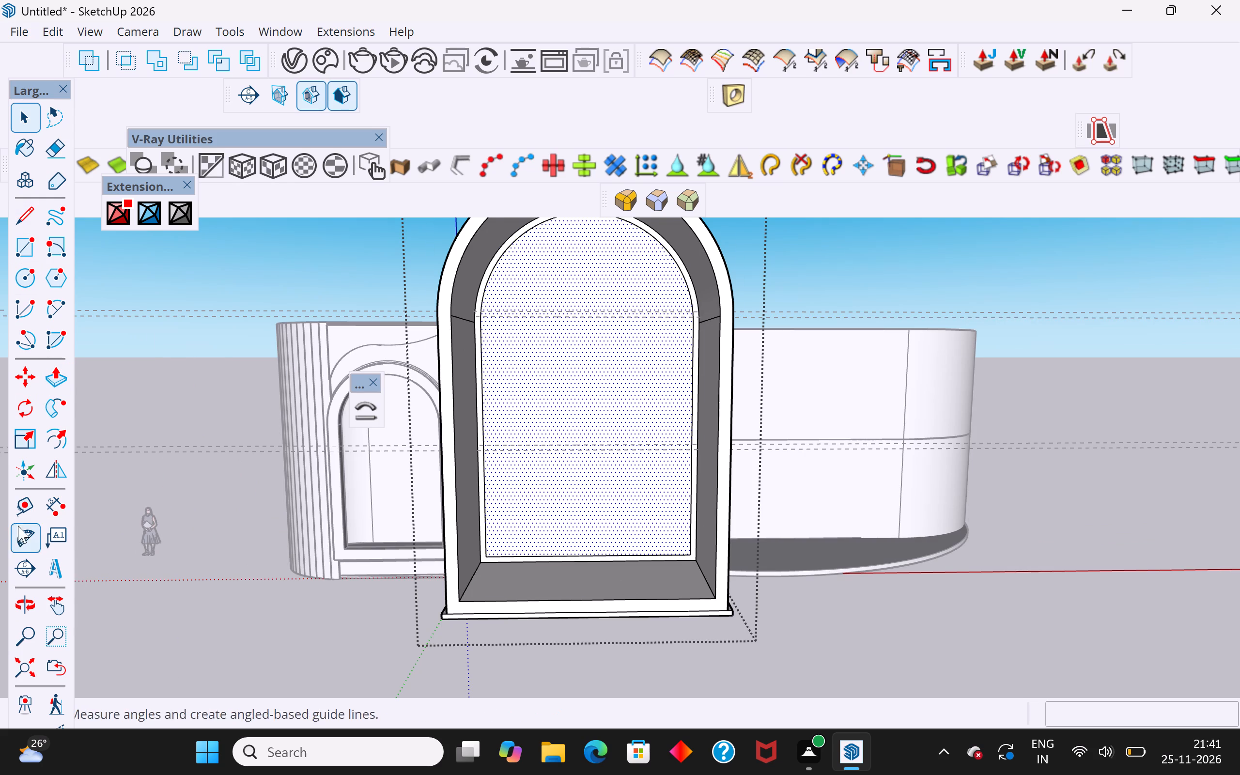
click(1, 480)
click(39, 514)
scroll(599, 544, up, 5)
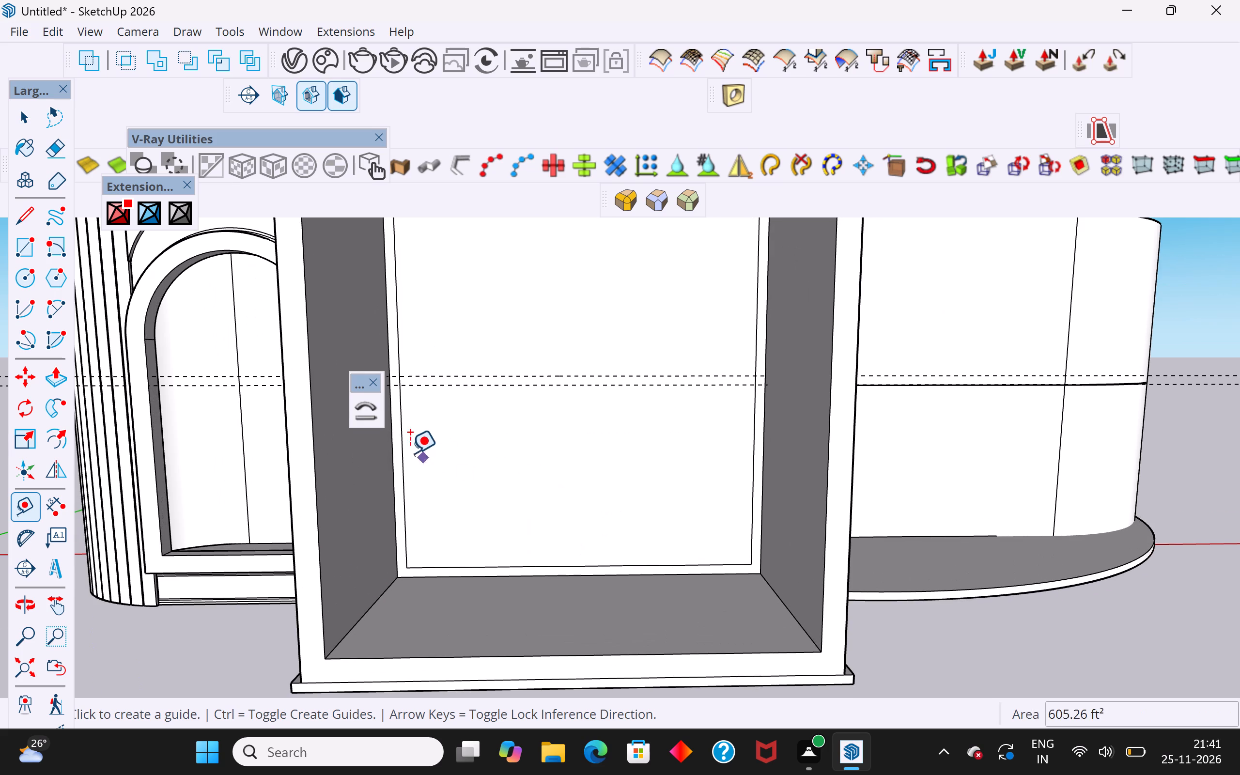
click(391, 448)
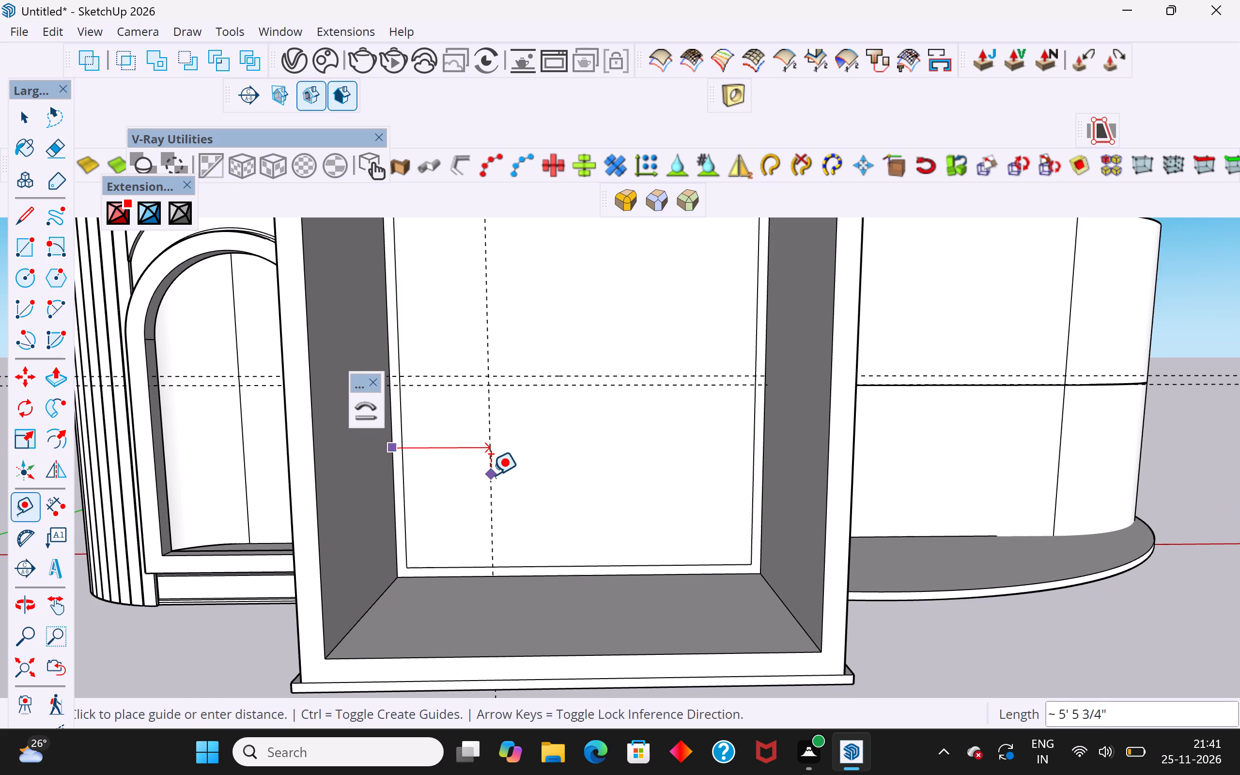
text(4')
key(Return)
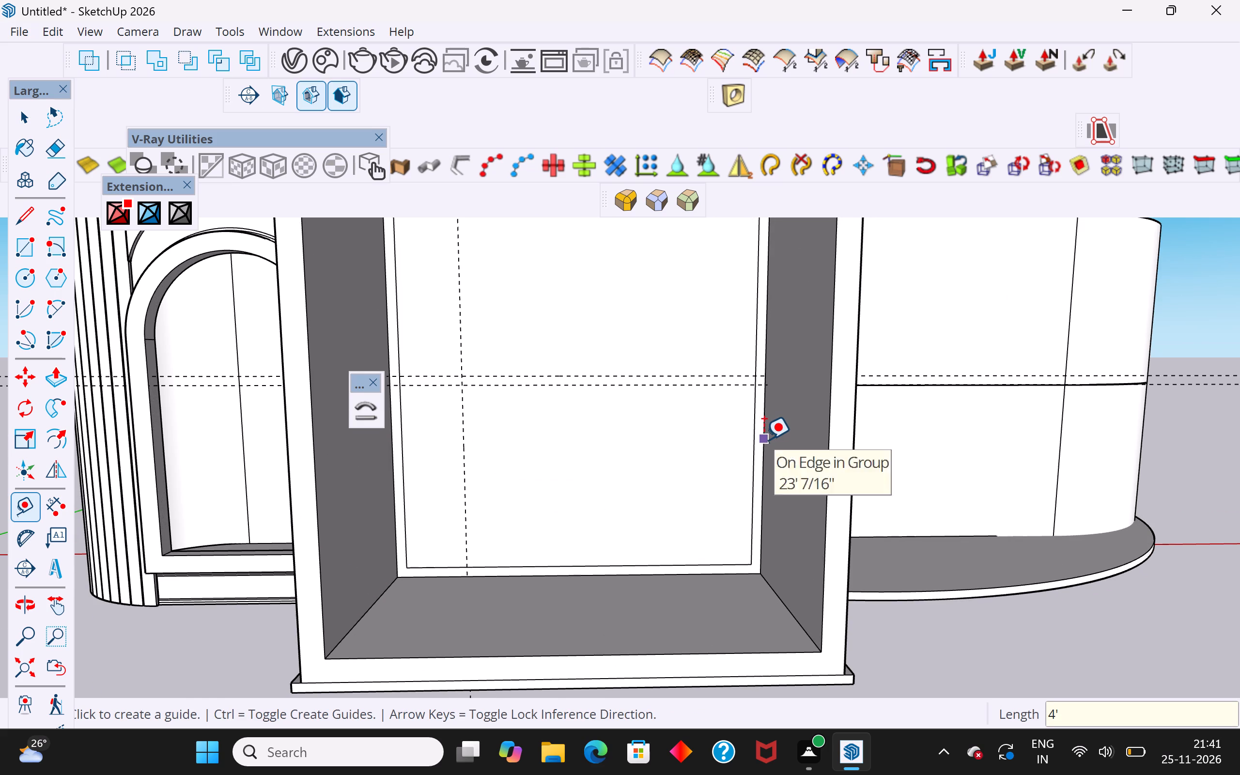
Place a vertical guide 4' inward from the right edge of the arched opening's back face.
click(764, 439)
text(4')
key(Return)
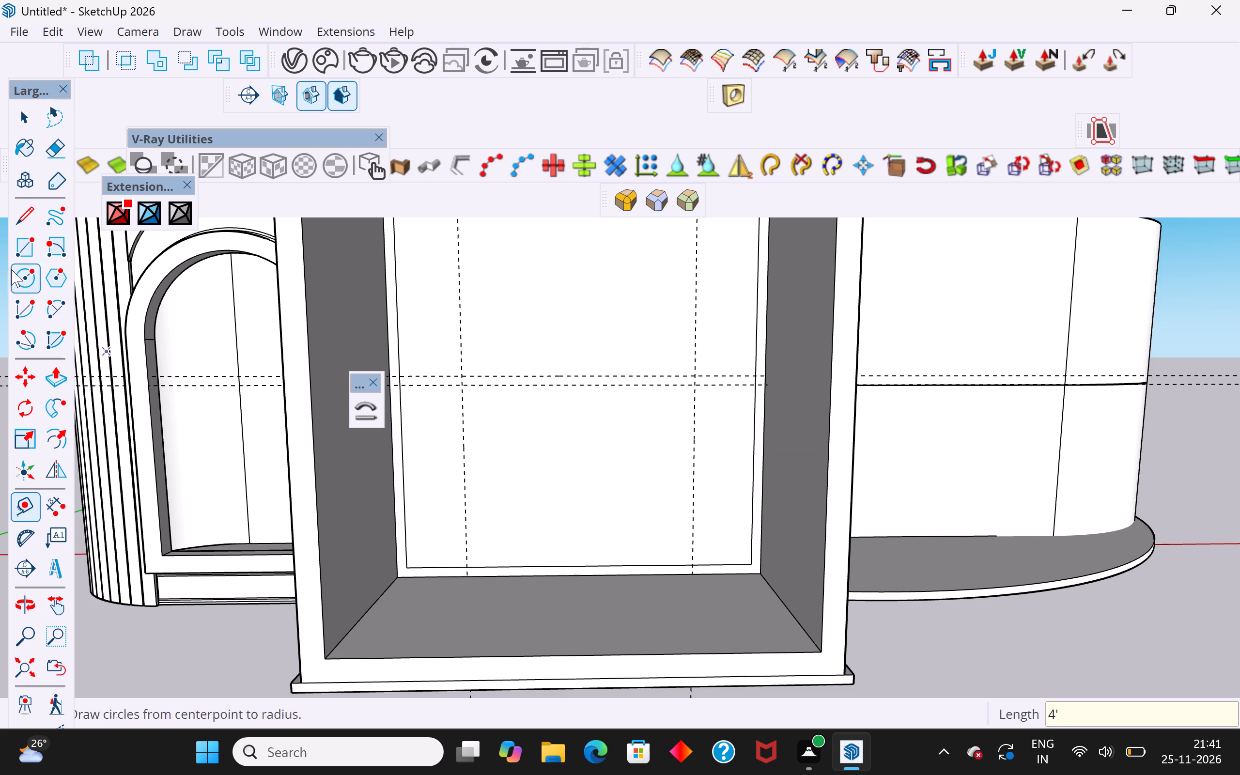
Examine the arched back panel inside its group, focusing on where the vertical guides meet the bottom border strip.
click(35, 113)
double_click(543, 440)
double_click(555, 443)
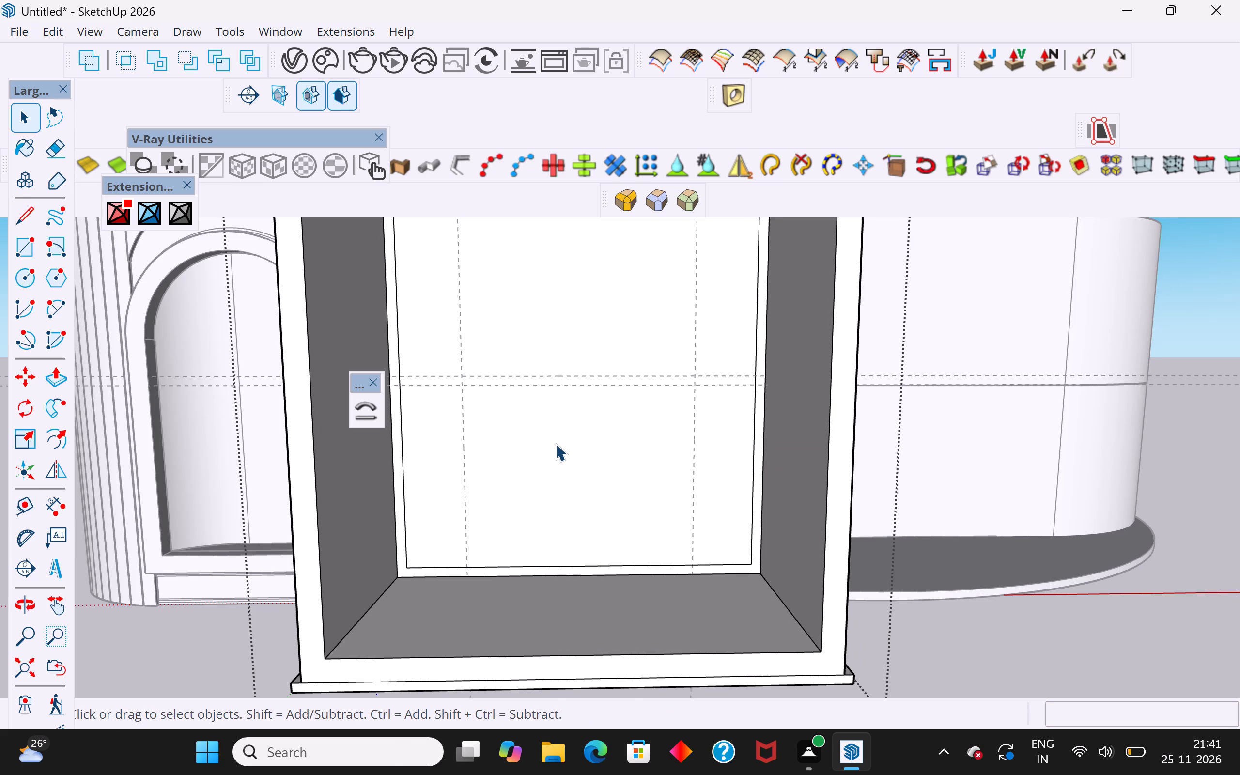
click(648, 494)
double_click(648, 494)
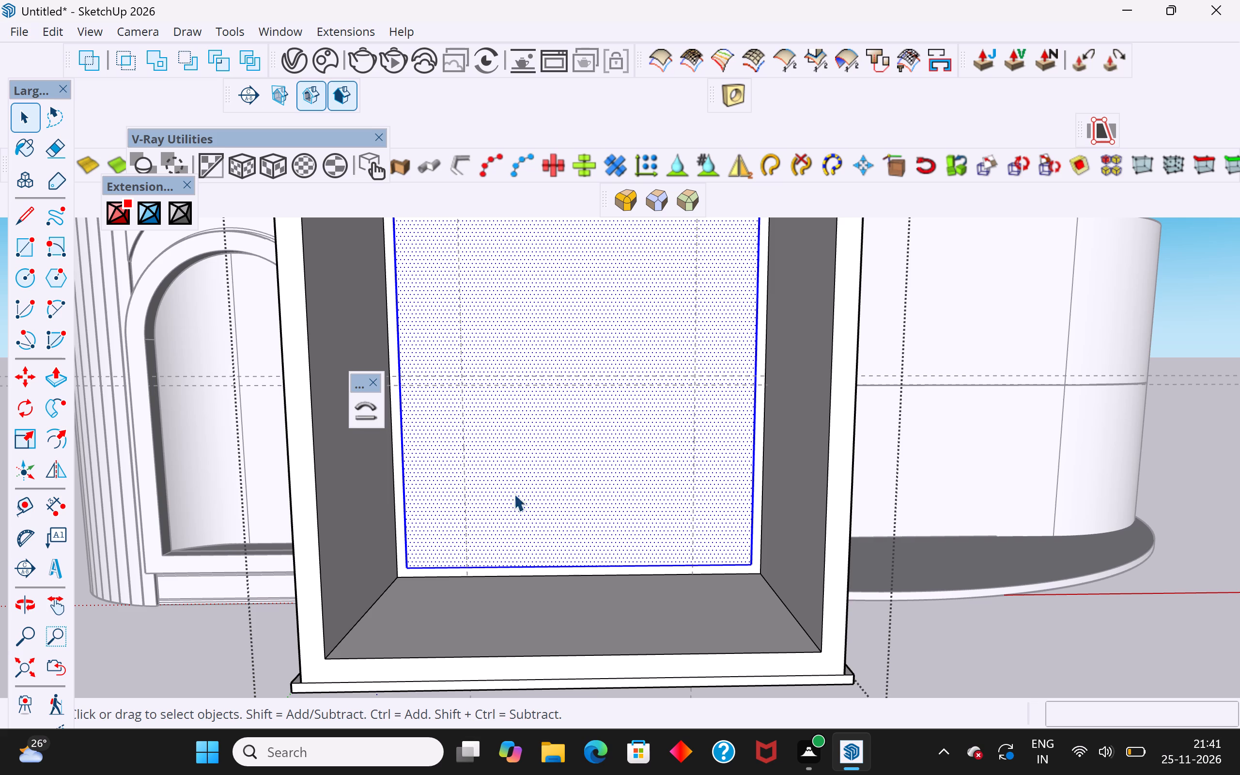
scroll(524, 534, up, 4)
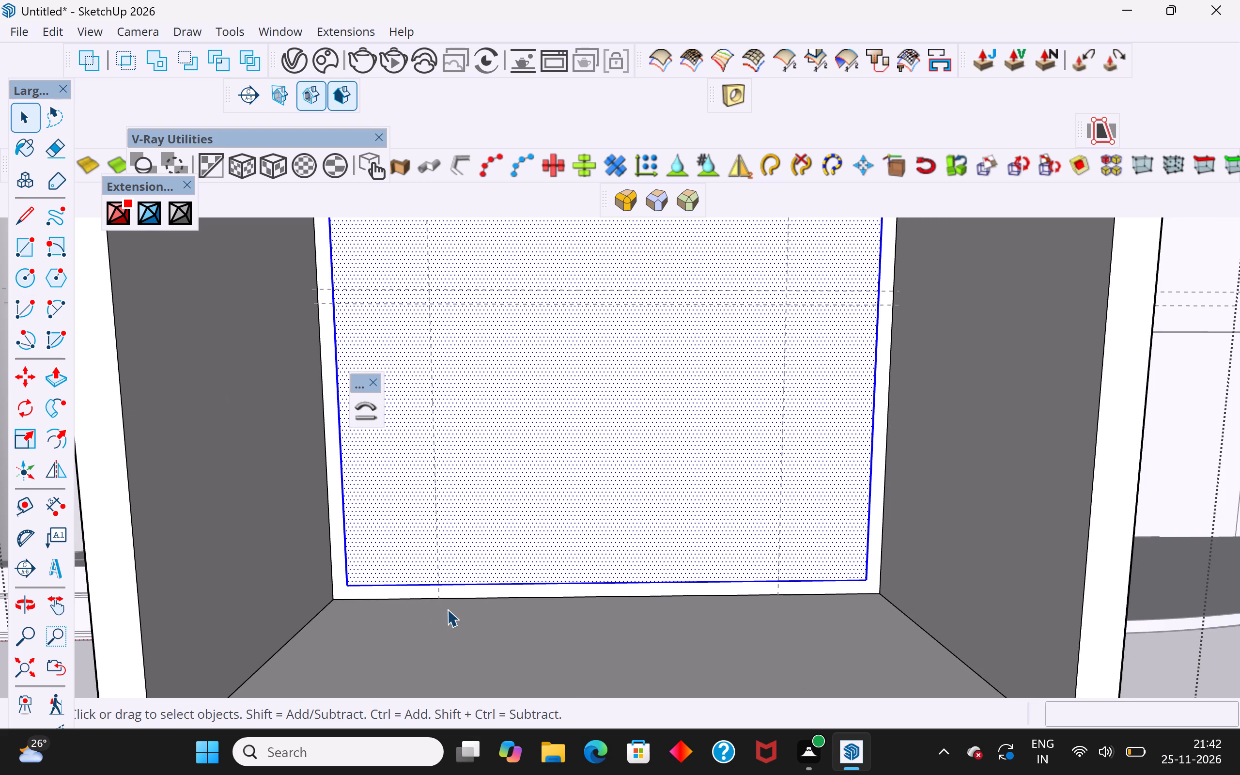
scroll(465, 604, up, 3)
scroll(465, 596, down, 9)
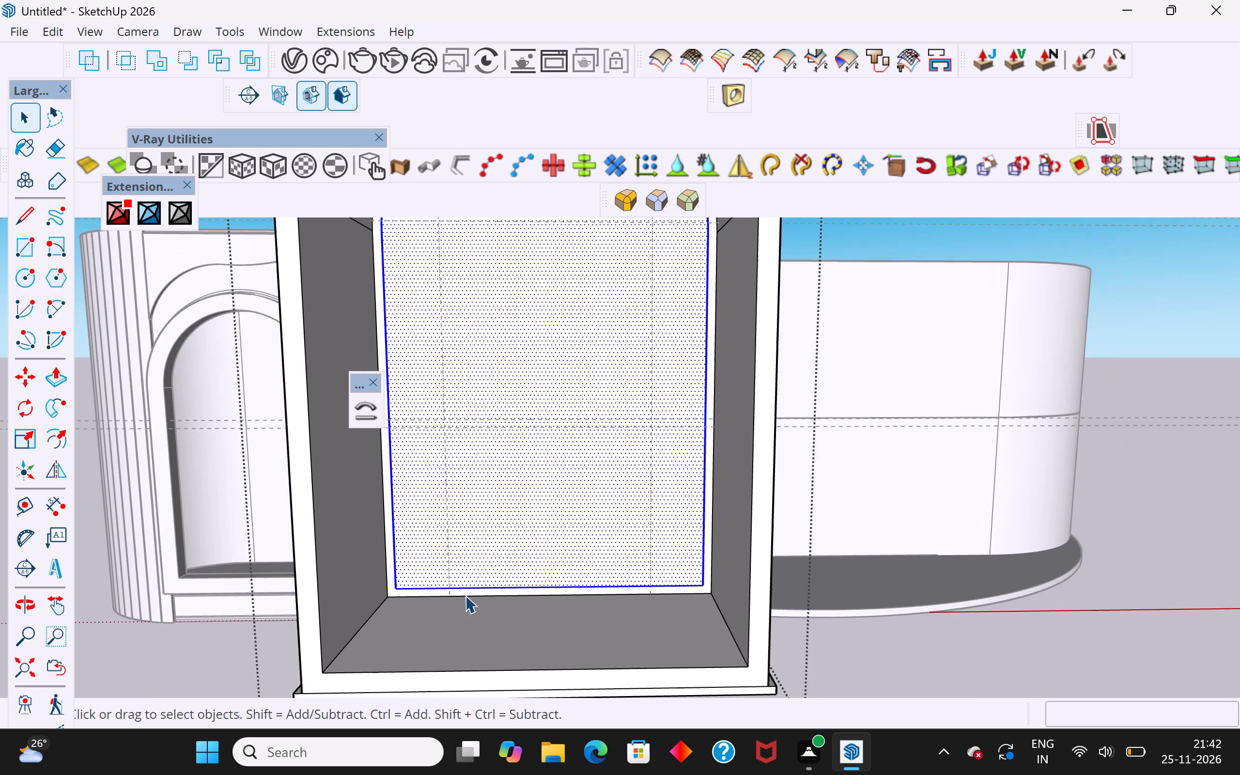
scroll(408, 577, up, 3)
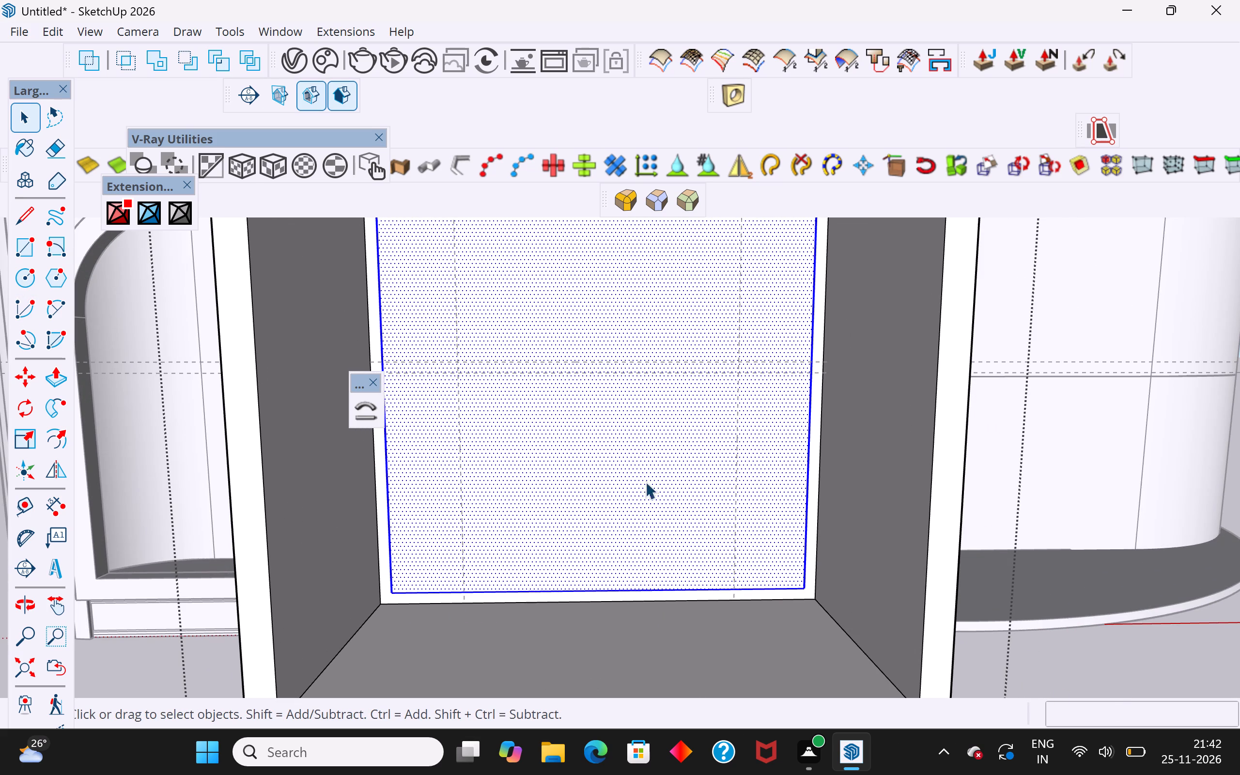
scroll(611, 445, down, 10)
click(886, 619)
Draw a vertical line about 6 5/8" long from the border strip's lower-left inner corner to the arched opening's bottom edge.
scroll(536, 437, up, 7)
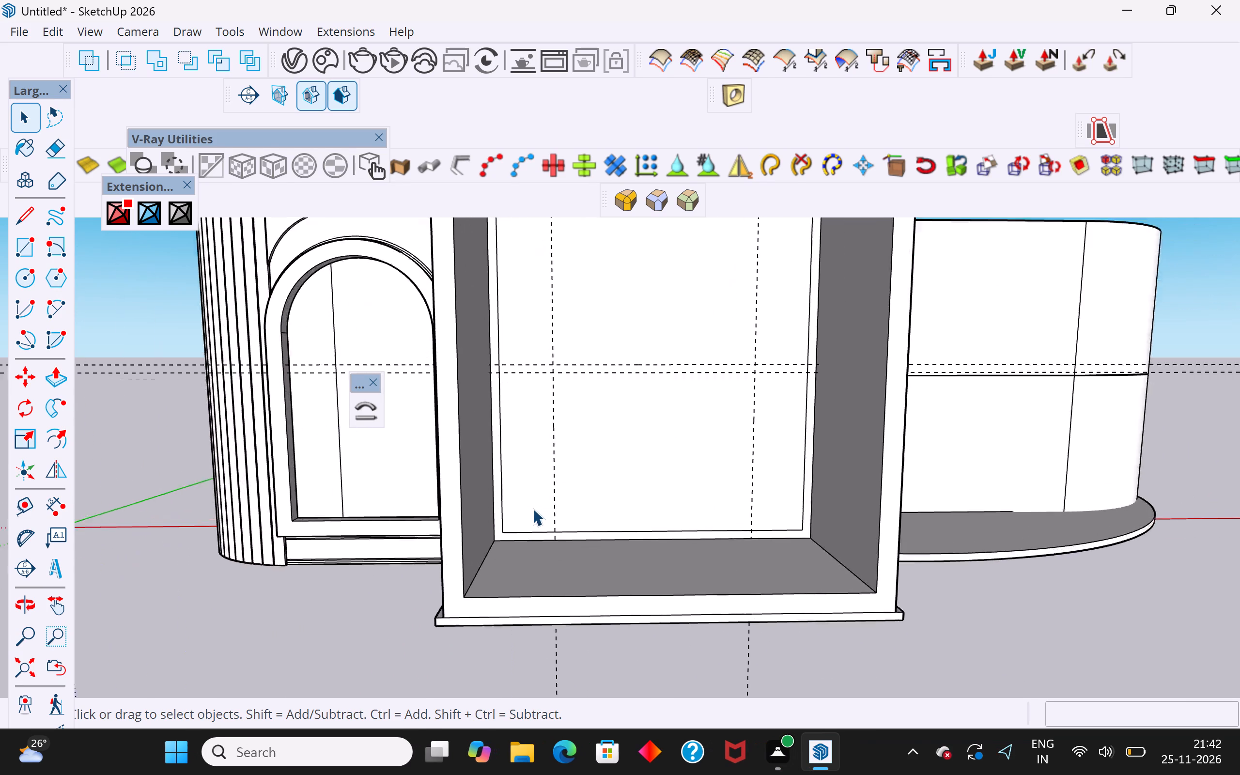
scroll(532, 508, up, 2)
scroll(473, 542, up, 9)
double_click(488, 530)
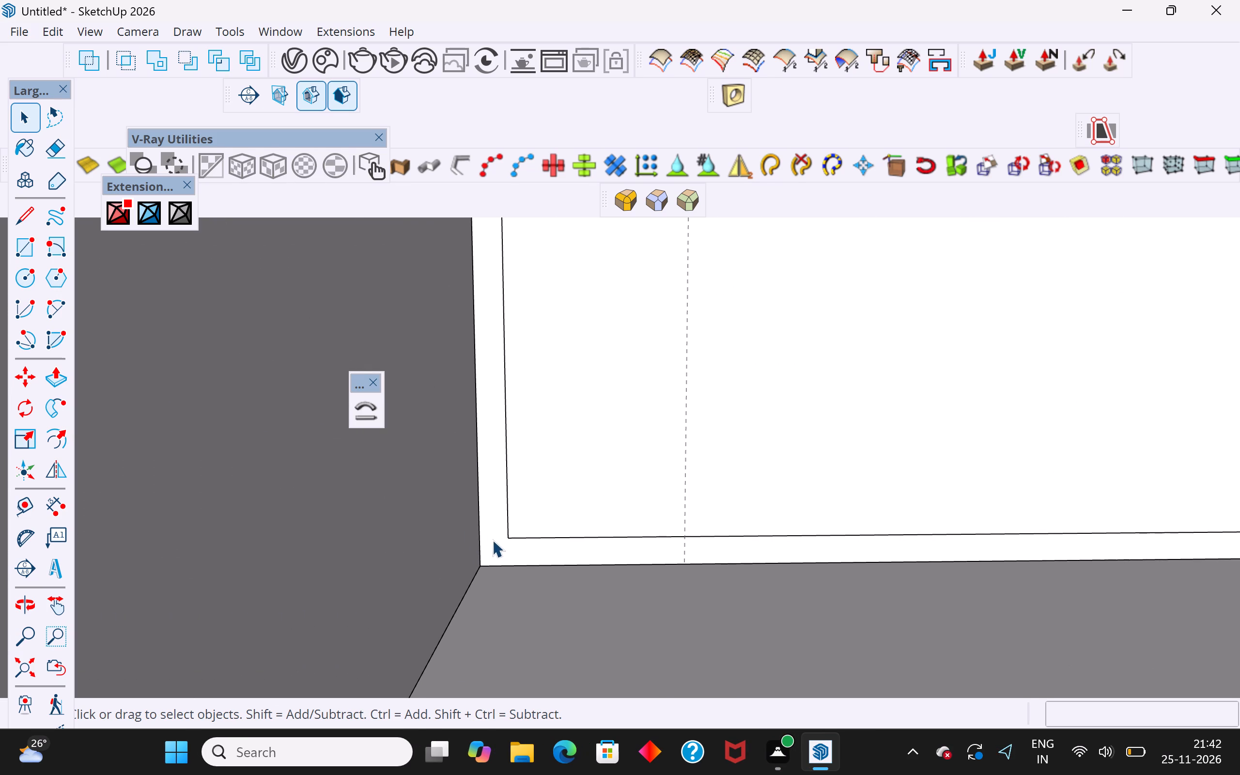
double_click(557, 515)
scroll(551, 548, up, 5)
click(535, 538)
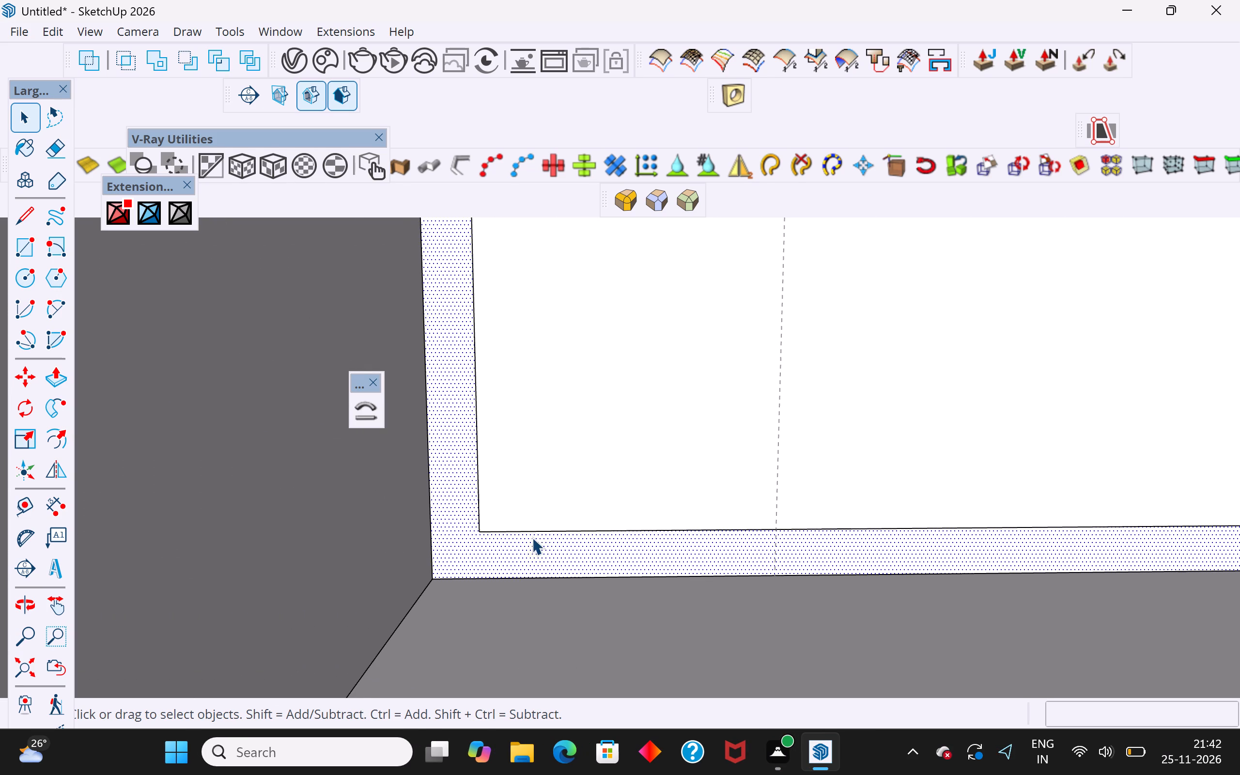
click(30, 224)
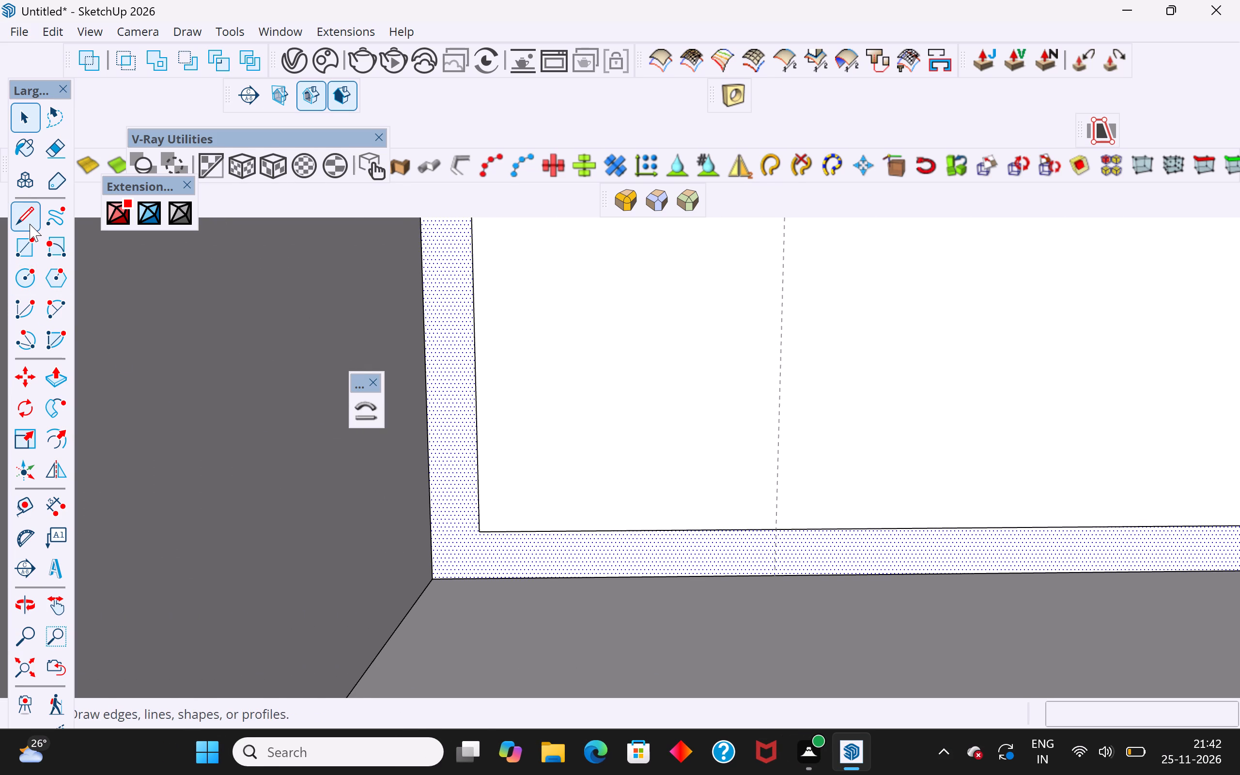
scroll(479, 615, up, 4)
click(484, 497)
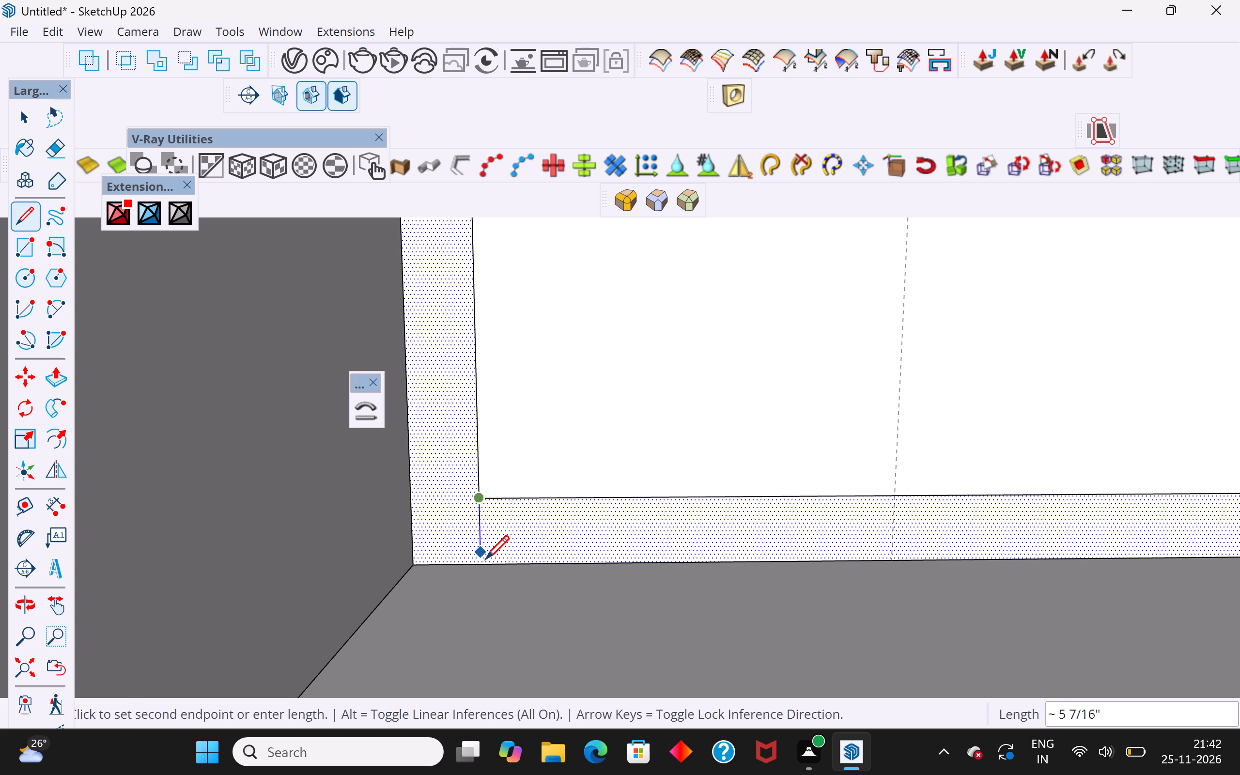
click(485, 564)
click(30, 124)
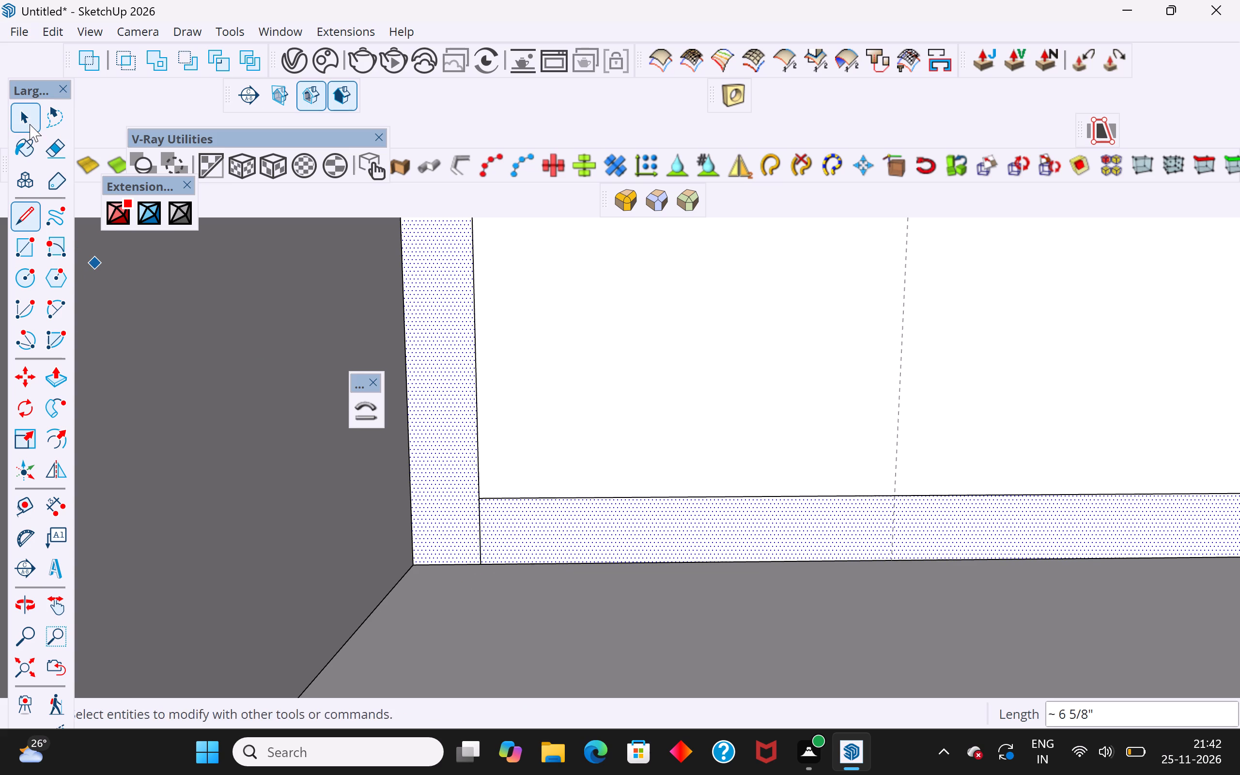
scroll(384, 400, down, 20)
scroll(384, 400, down, 5)
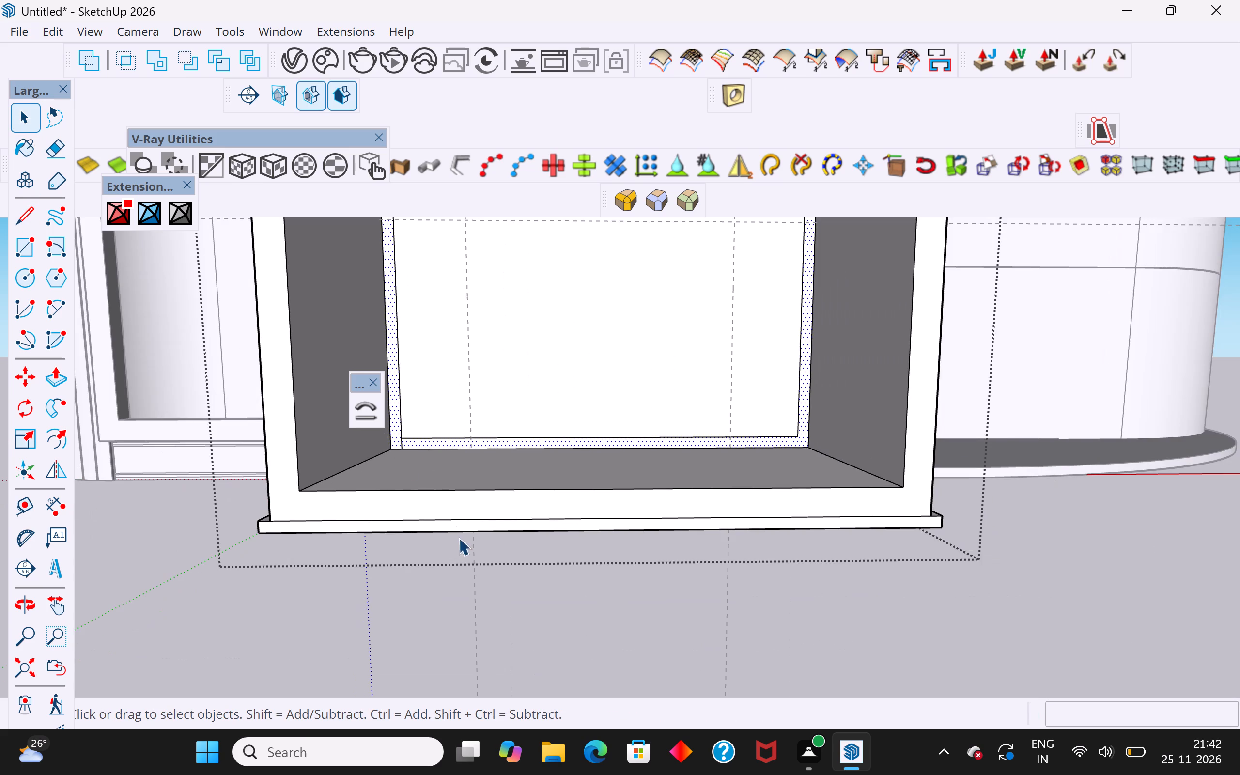
click(476, 586)
Draw a vertical line about 6 5/8" long from the border strip's lower-right inner corner to the arched opening's bottom edge.
scroll(770, 455, up, 10)
double_click(810, 436)
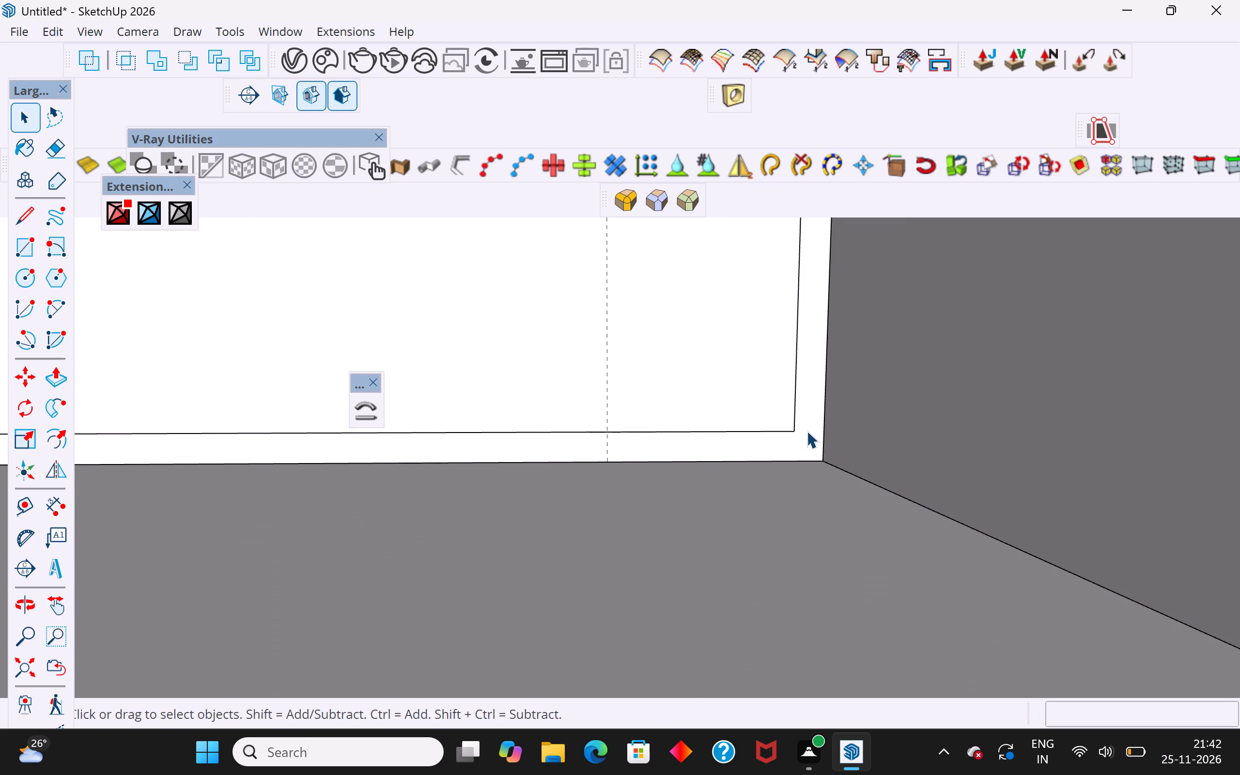
double_click(806, 431)
click(39, 214)
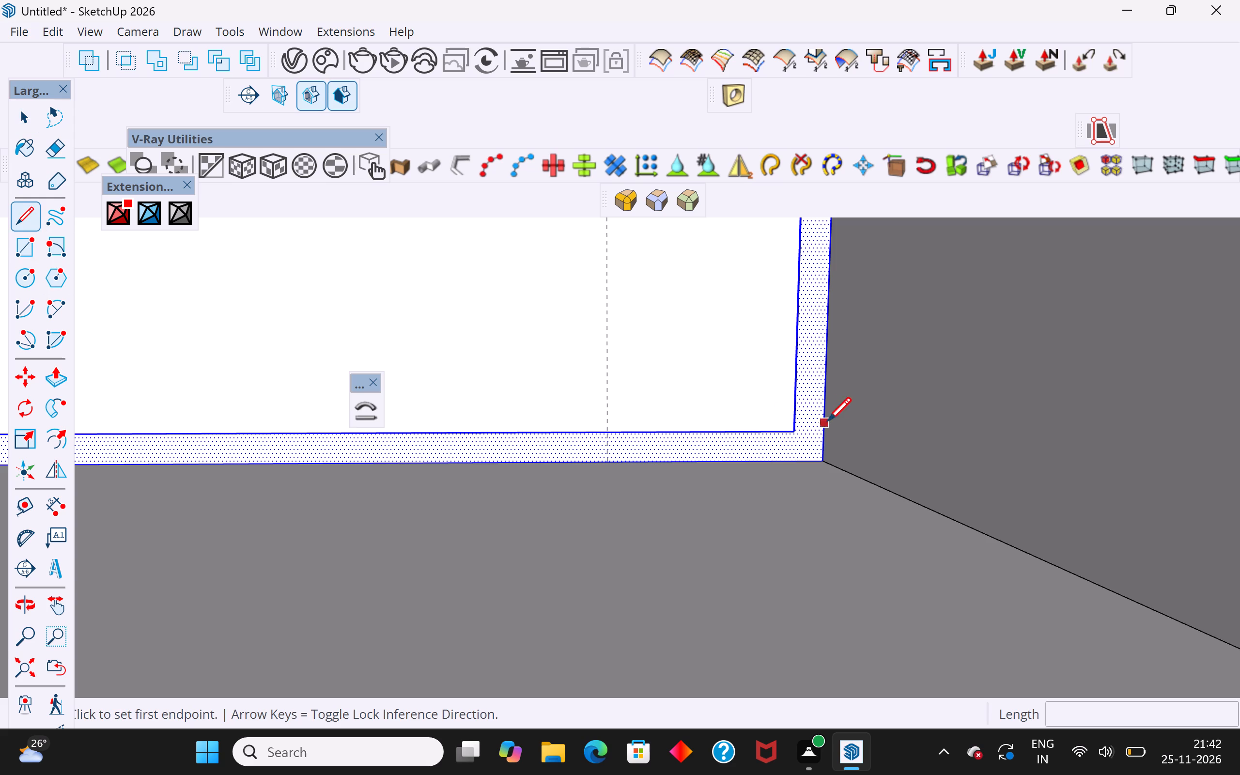
click(797, 434)
click(801, 464)
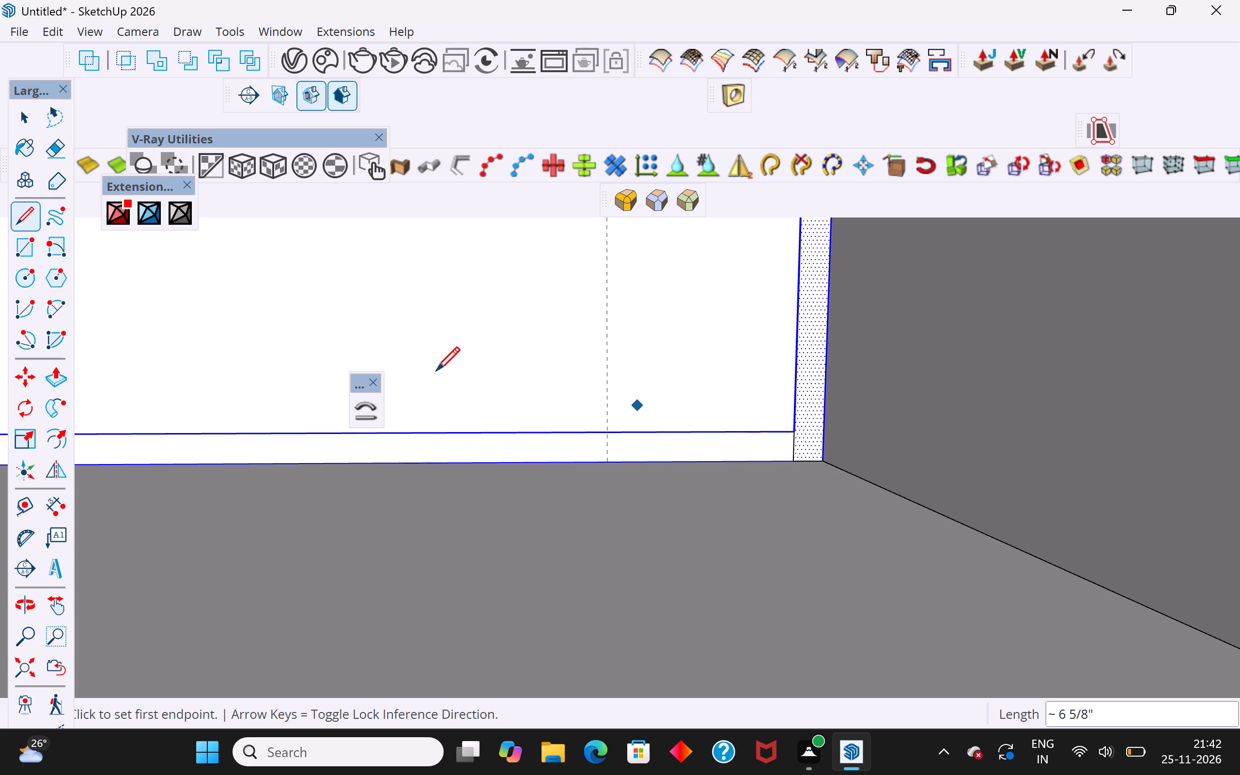
Delete the border strip's inner horizontal edge along the bottom of the arched opening.
scroll(766, 527, down, 16)
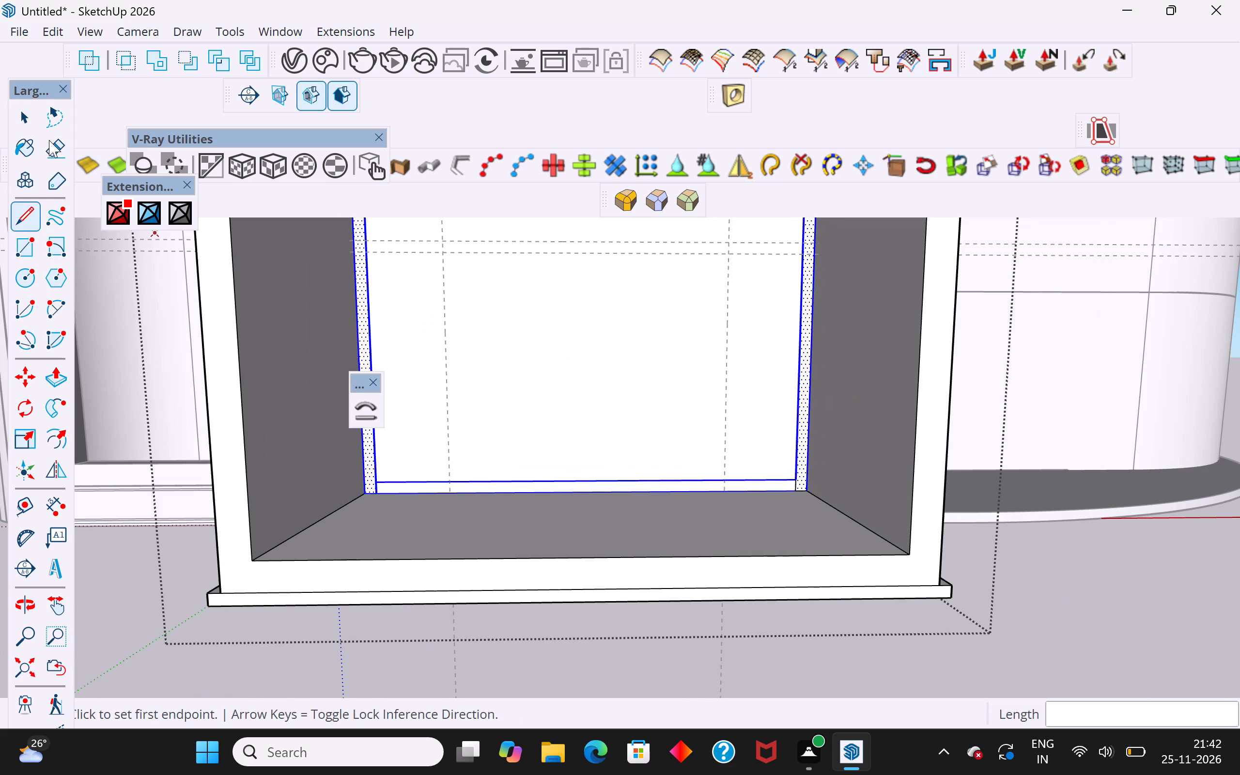
click(26, 120)
click(554, 480)
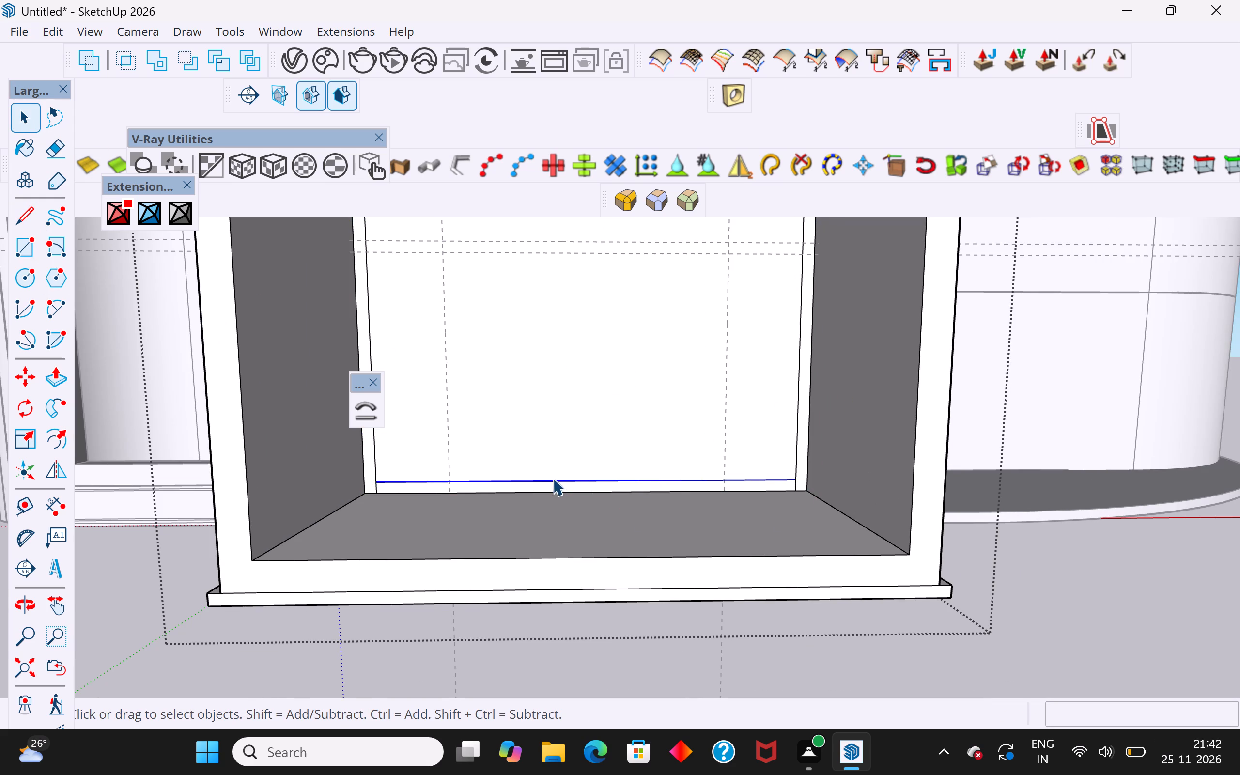
key(Delete)
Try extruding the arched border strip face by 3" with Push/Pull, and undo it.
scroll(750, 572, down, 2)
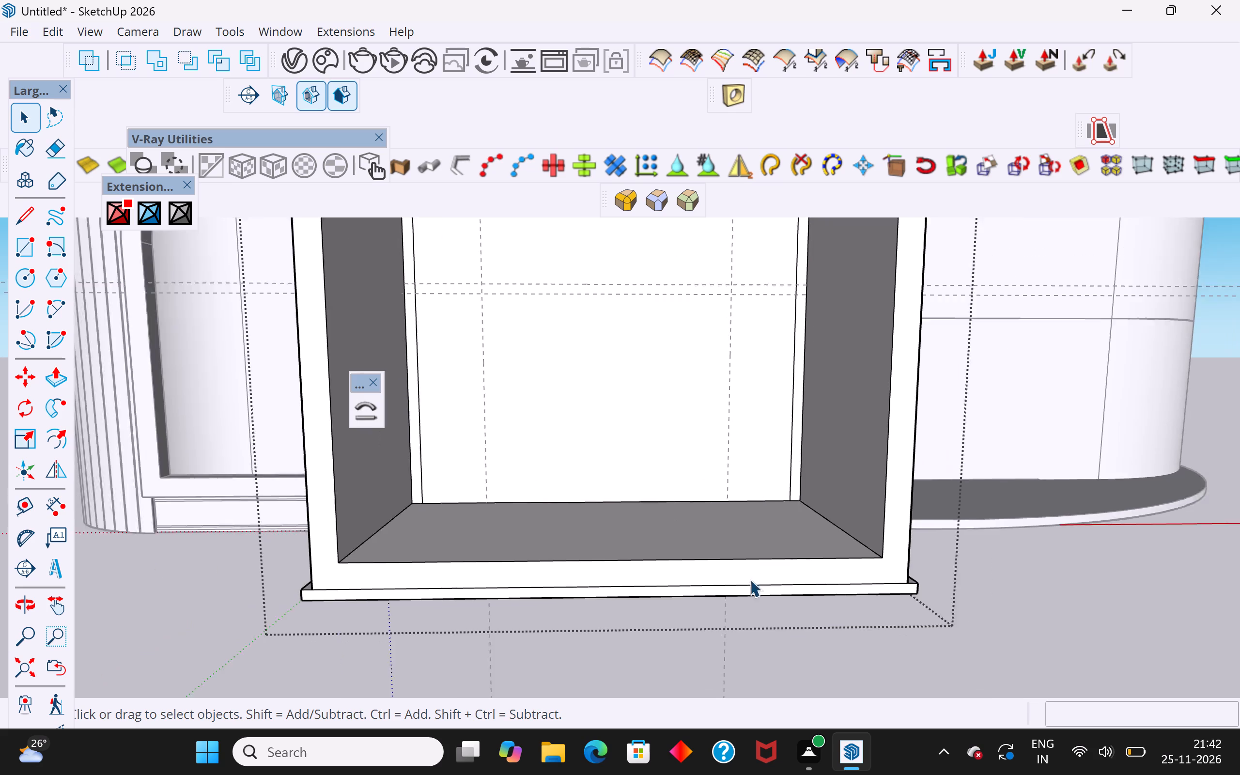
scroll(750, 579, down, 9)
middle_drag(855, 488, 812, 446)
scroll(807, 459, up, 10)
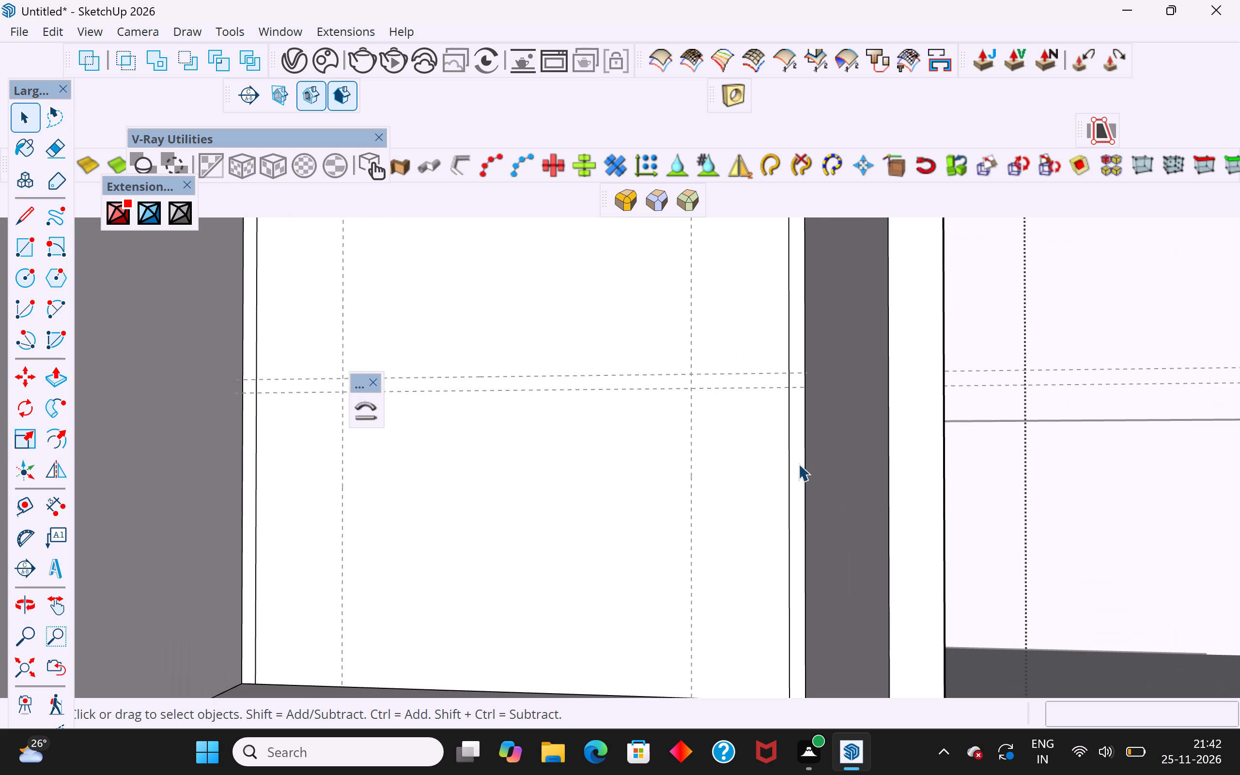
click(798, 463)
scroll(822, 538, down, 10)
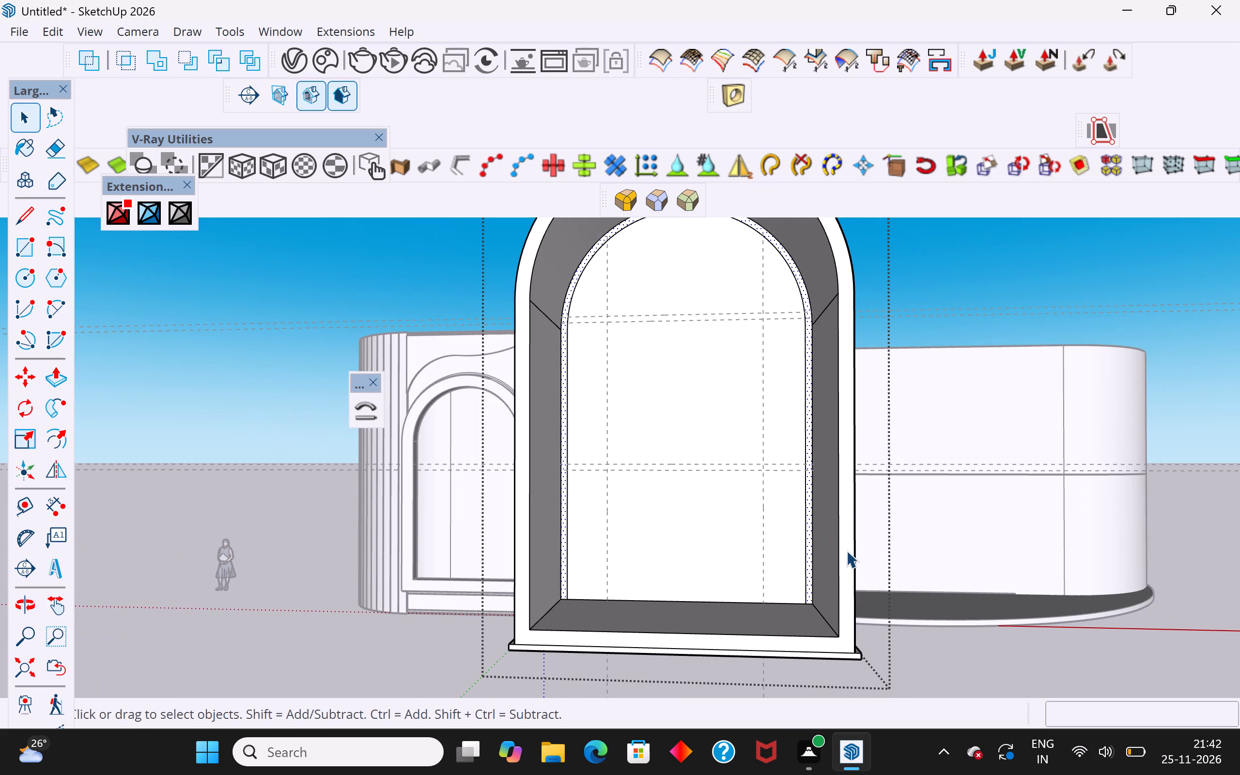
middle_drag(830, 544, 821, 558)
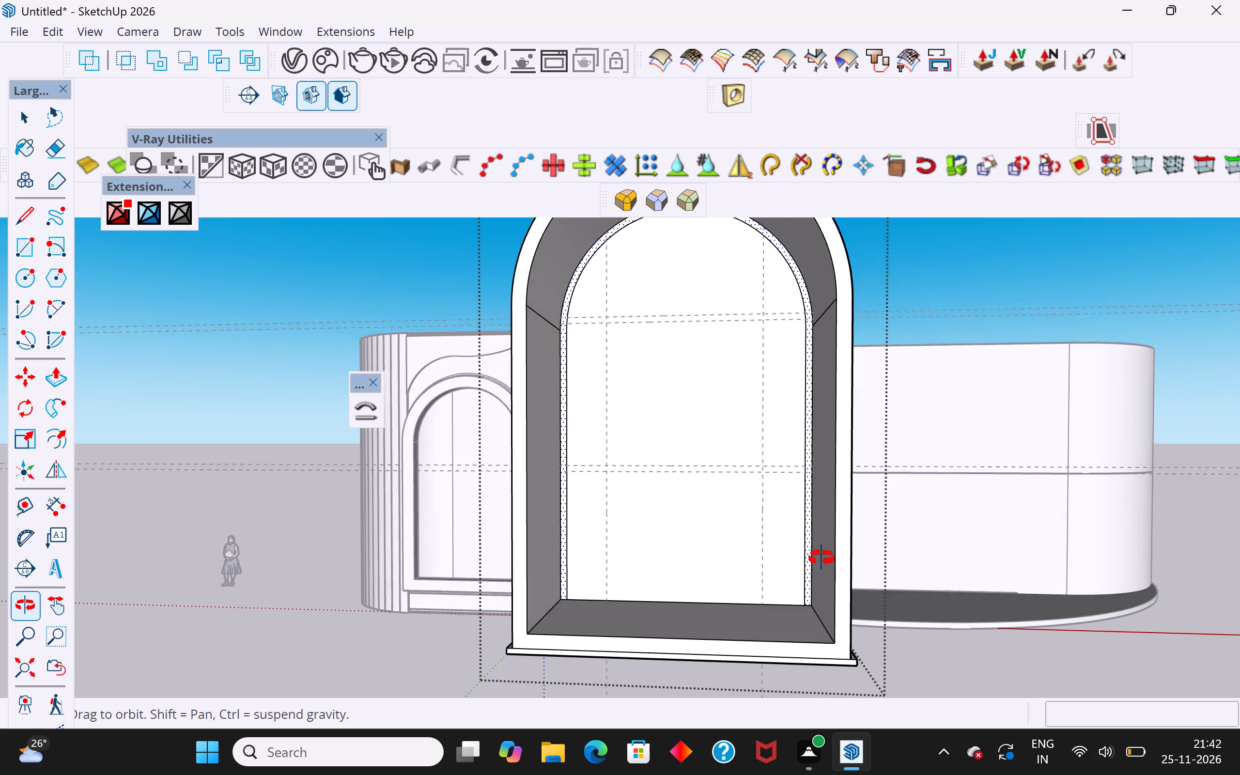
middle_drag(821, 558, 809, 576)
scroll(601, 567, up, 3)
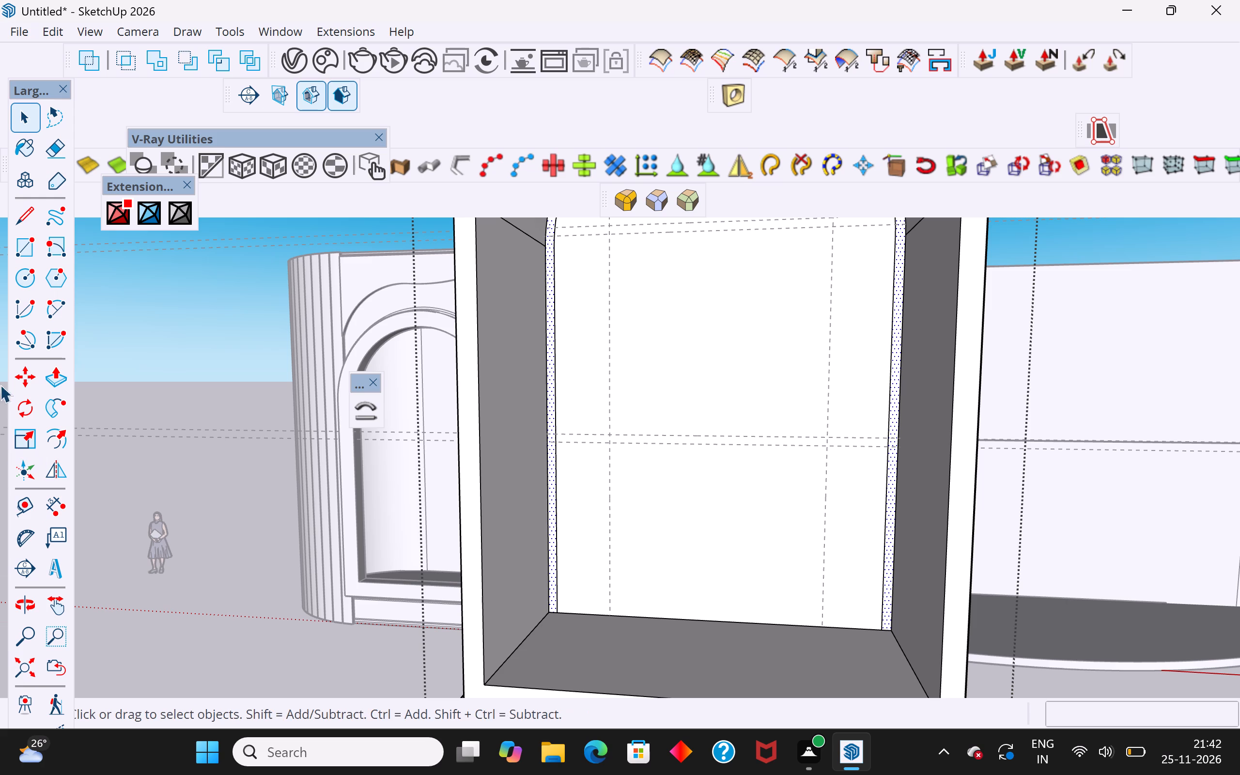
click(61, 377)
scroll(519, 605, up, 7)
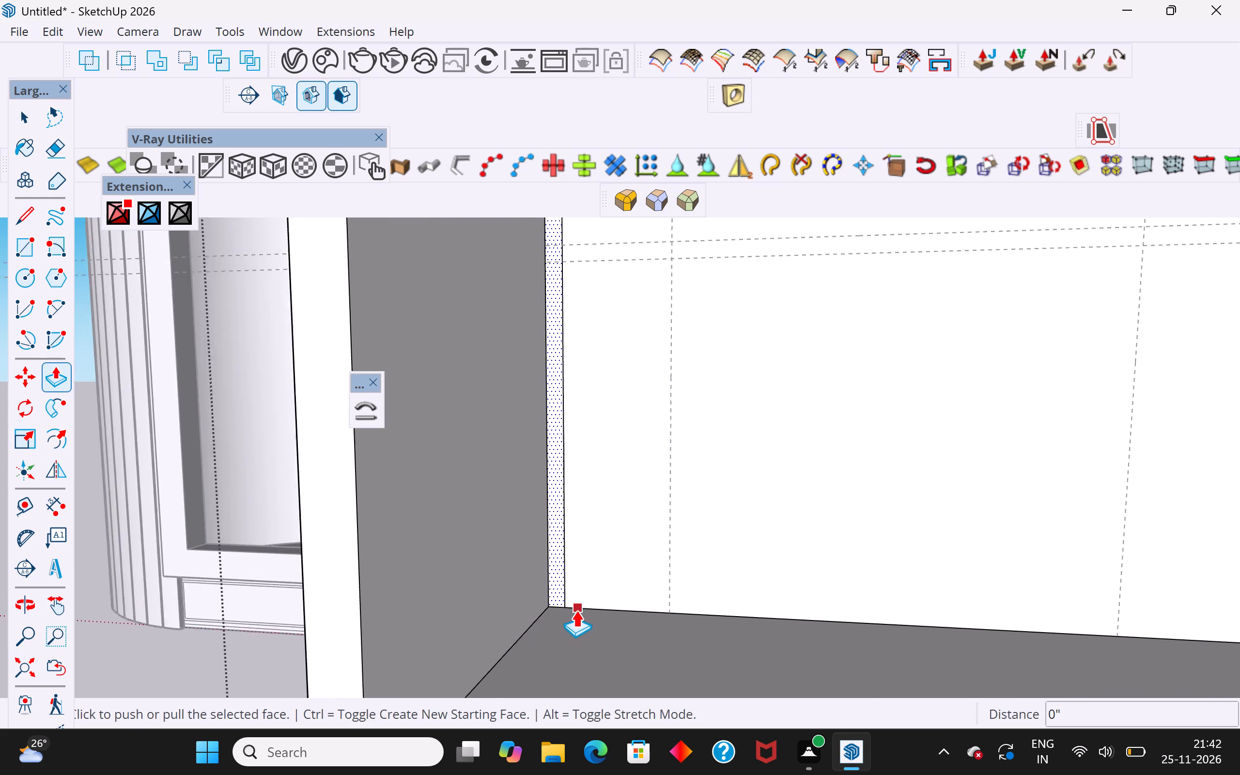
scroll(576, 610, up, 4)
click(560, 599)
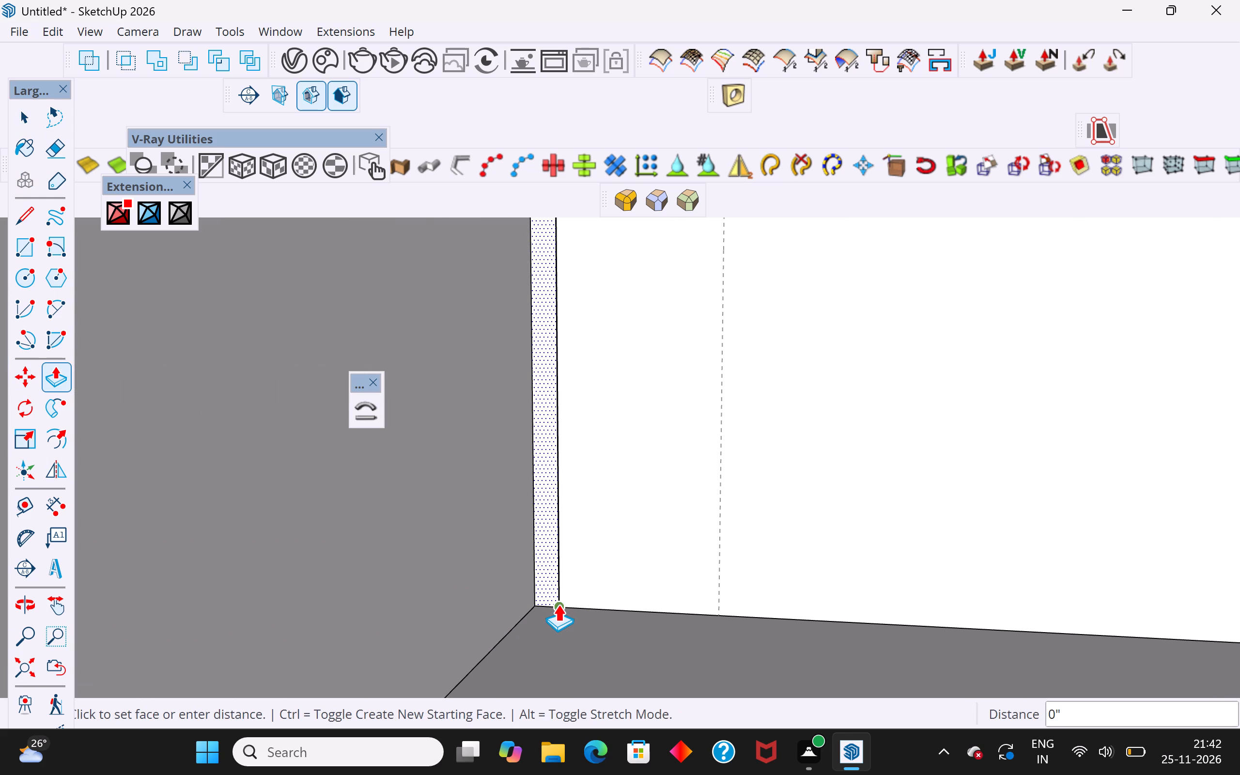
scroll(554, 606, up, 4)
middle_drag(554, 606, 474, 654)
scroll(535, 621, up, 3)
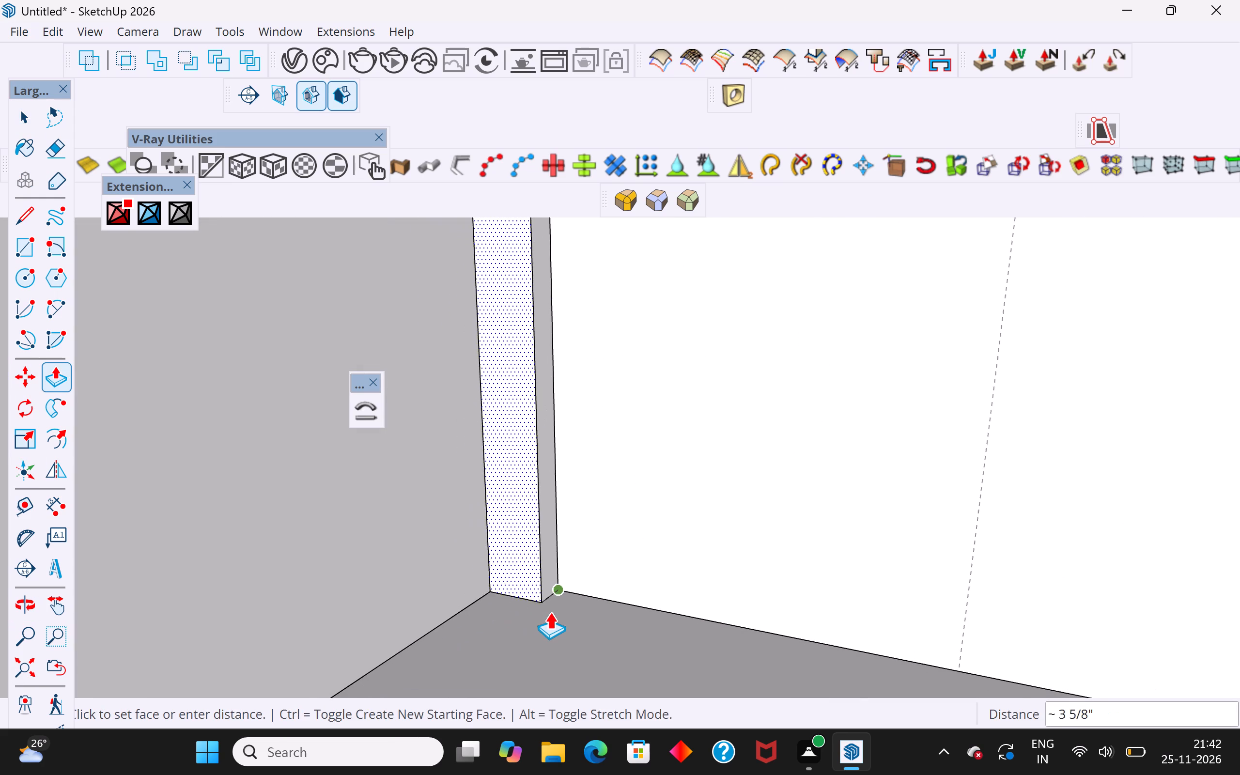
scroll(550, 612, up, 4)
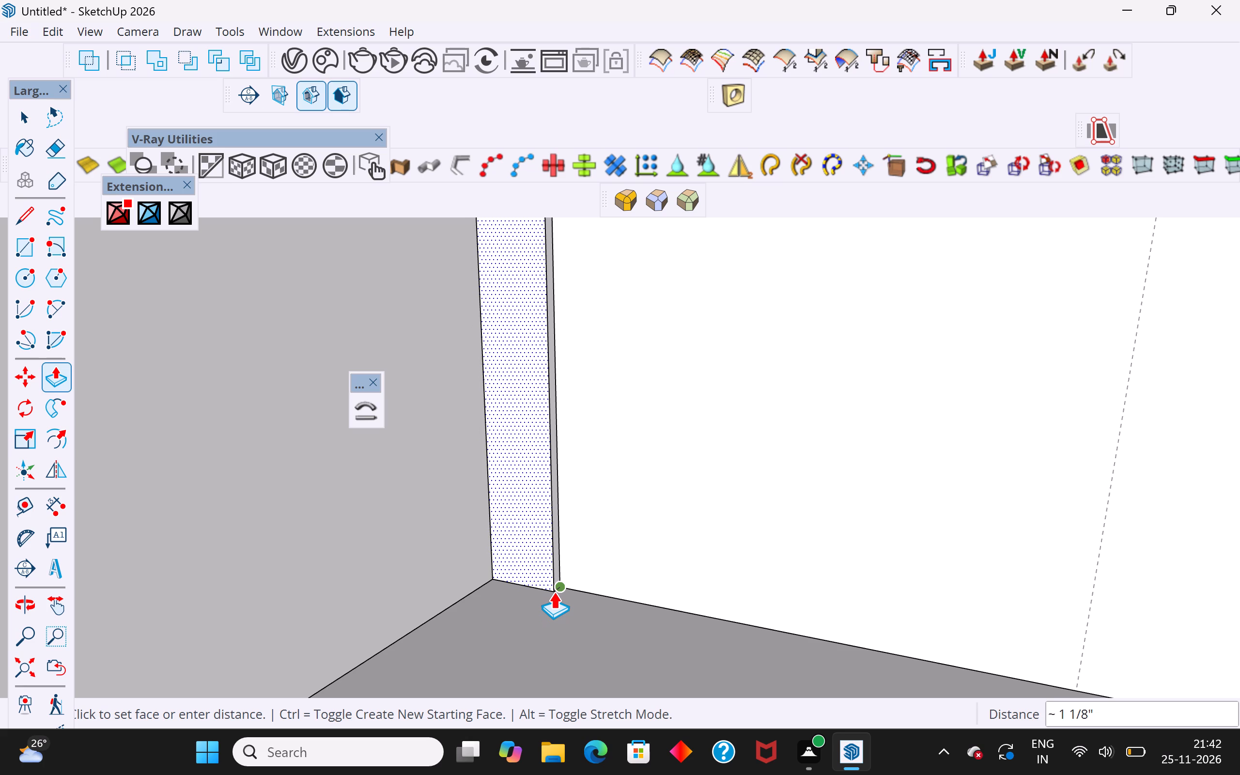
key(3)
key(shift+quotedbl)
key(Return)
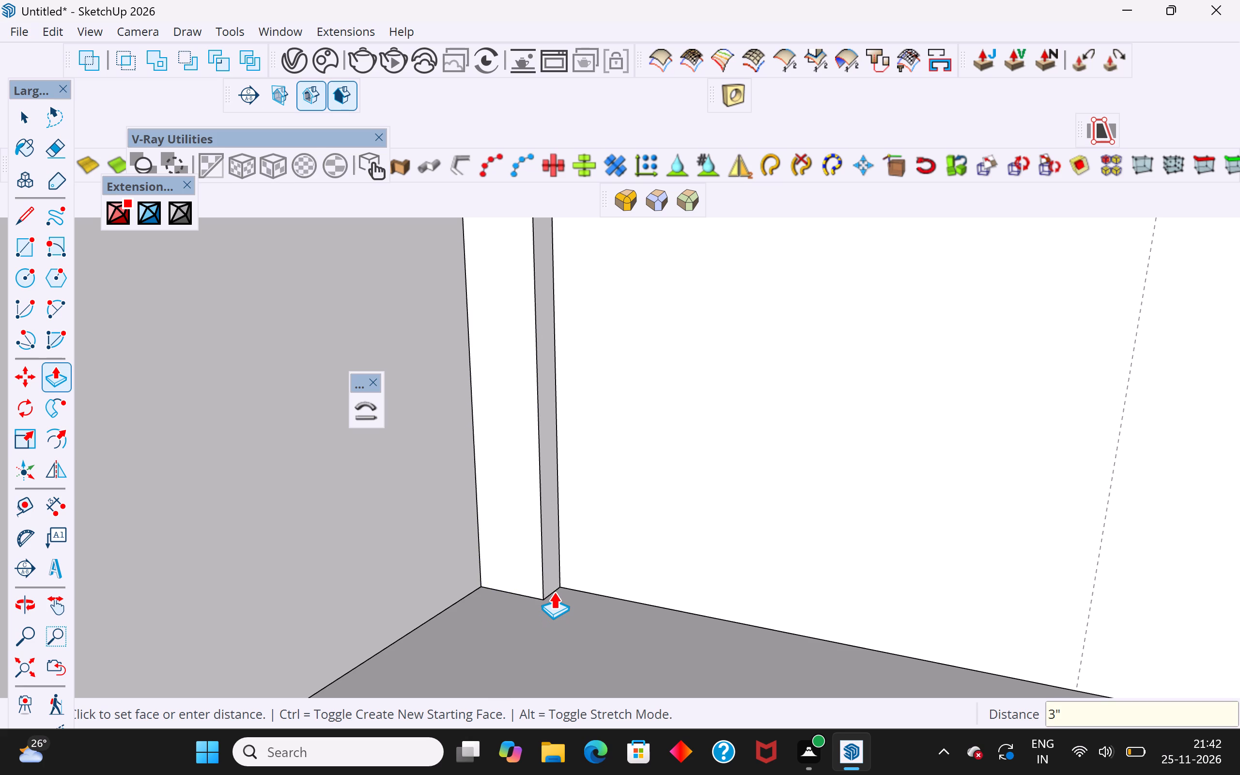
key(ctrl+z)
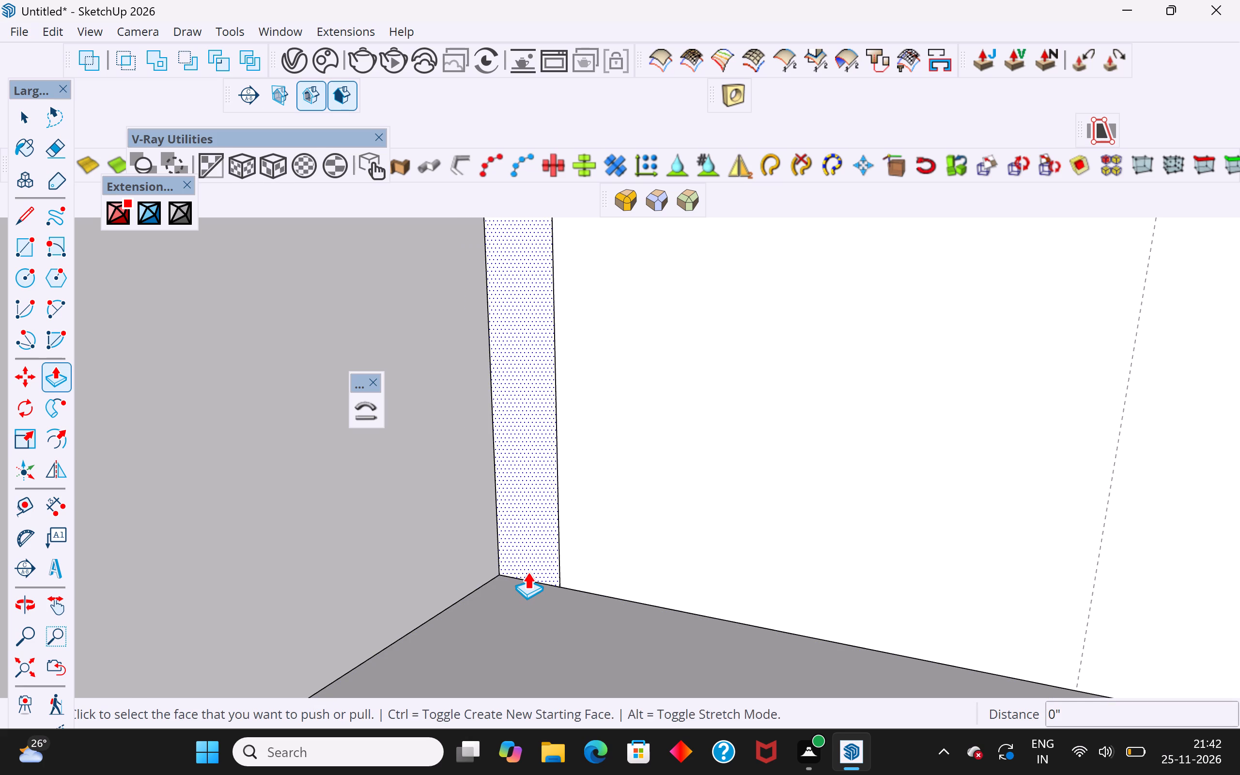
Push/Pull the arched border strip face by 2" and exit the group.
click(528, 571)
text(2")
key(Return)
scroll(548, 617, down, 9)
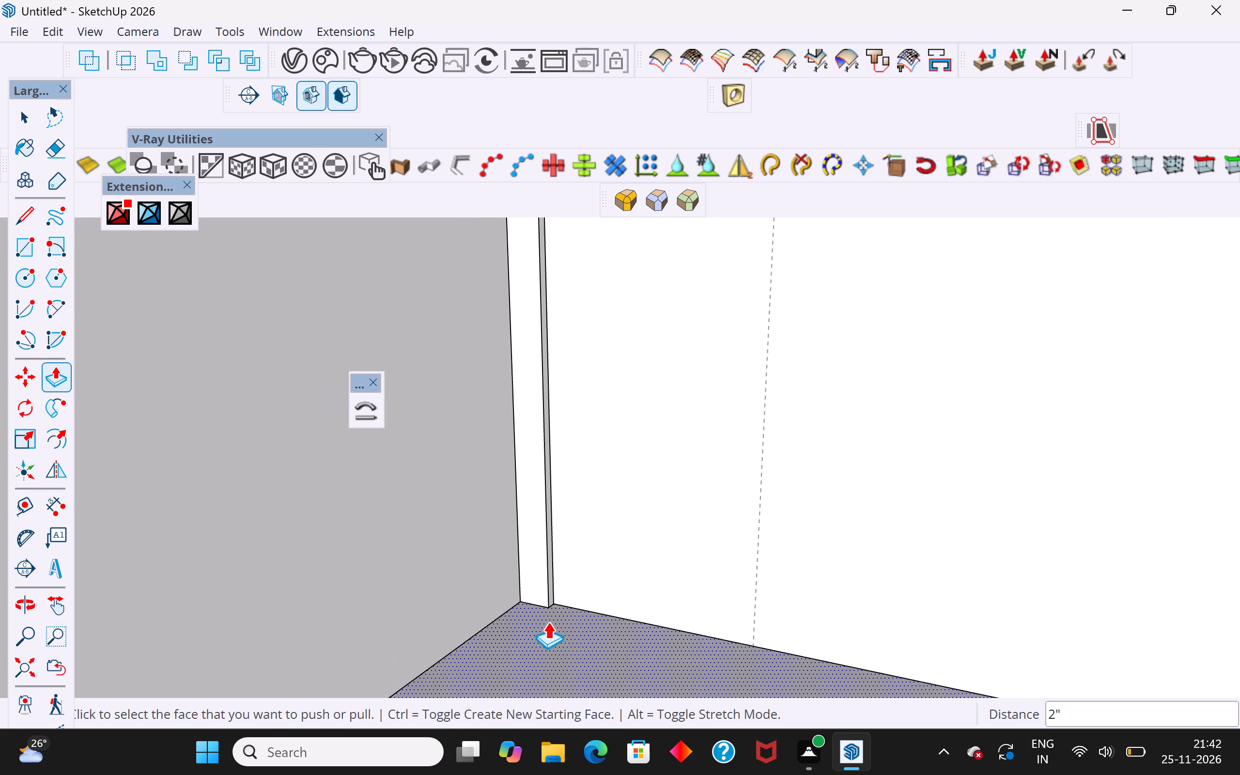
scroll(548, 621, down, 6)
scroll(763, 432, down, 11)
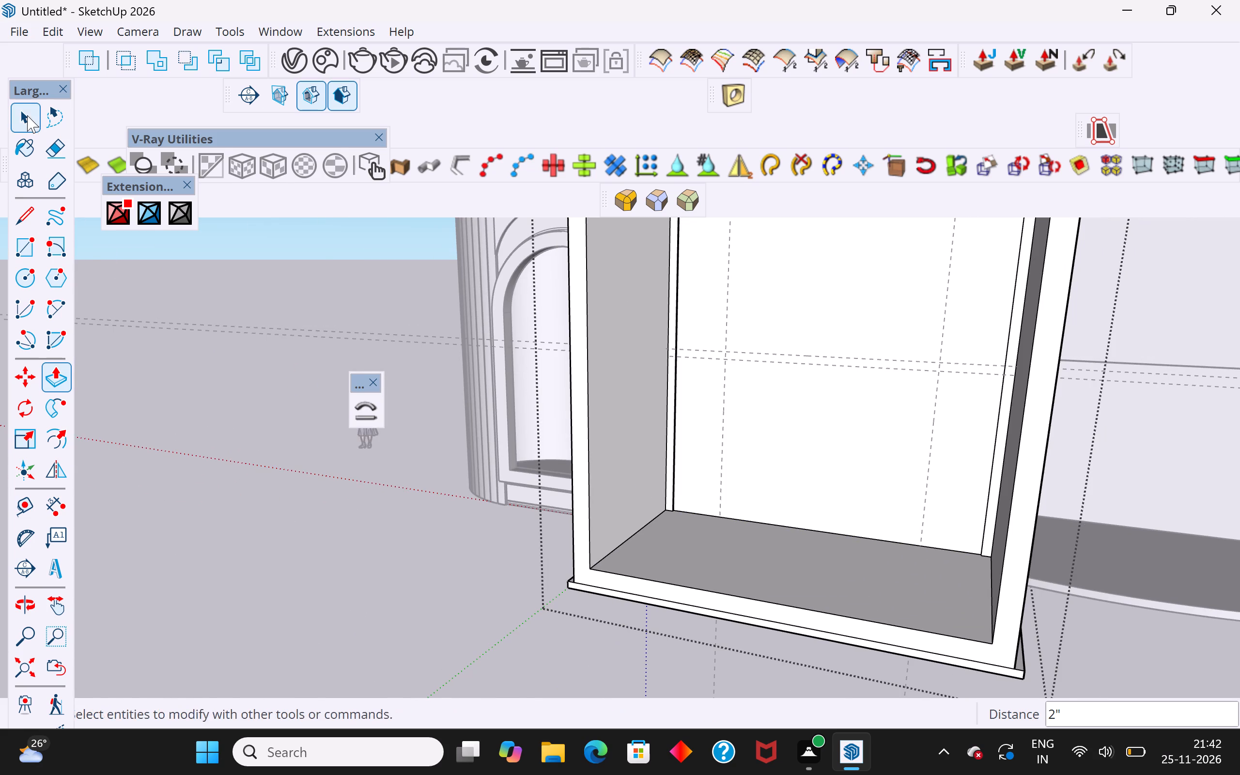
click(27, 115)
click(230, 378)
Place a horizontal guide 1' below the lower guide of the pair crossing the middle of the arched opening.
scroll(450, 642, down, 6)
middle_drag(472, 637, 538, 624)
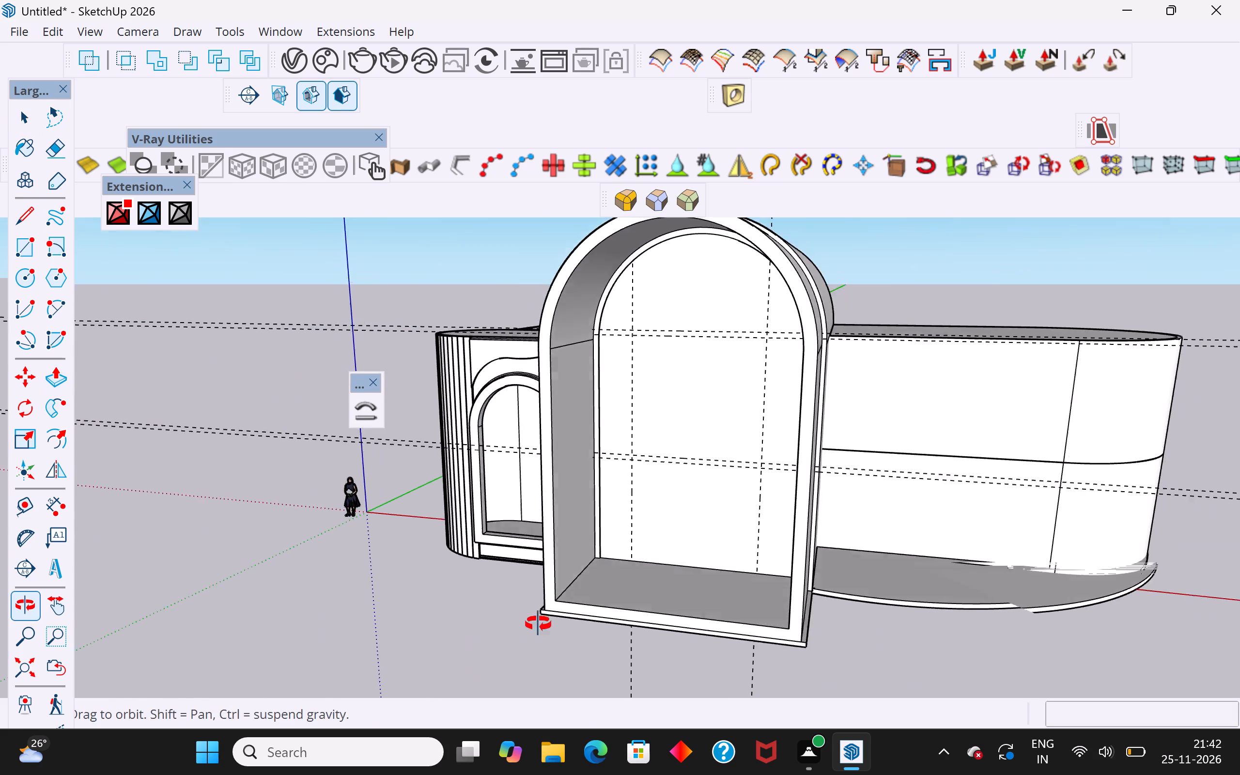
middle_drag(538, 624, 590, 610)
scroll(736, 502, up, 3)
middle_drag(771, 512, 768, 454)
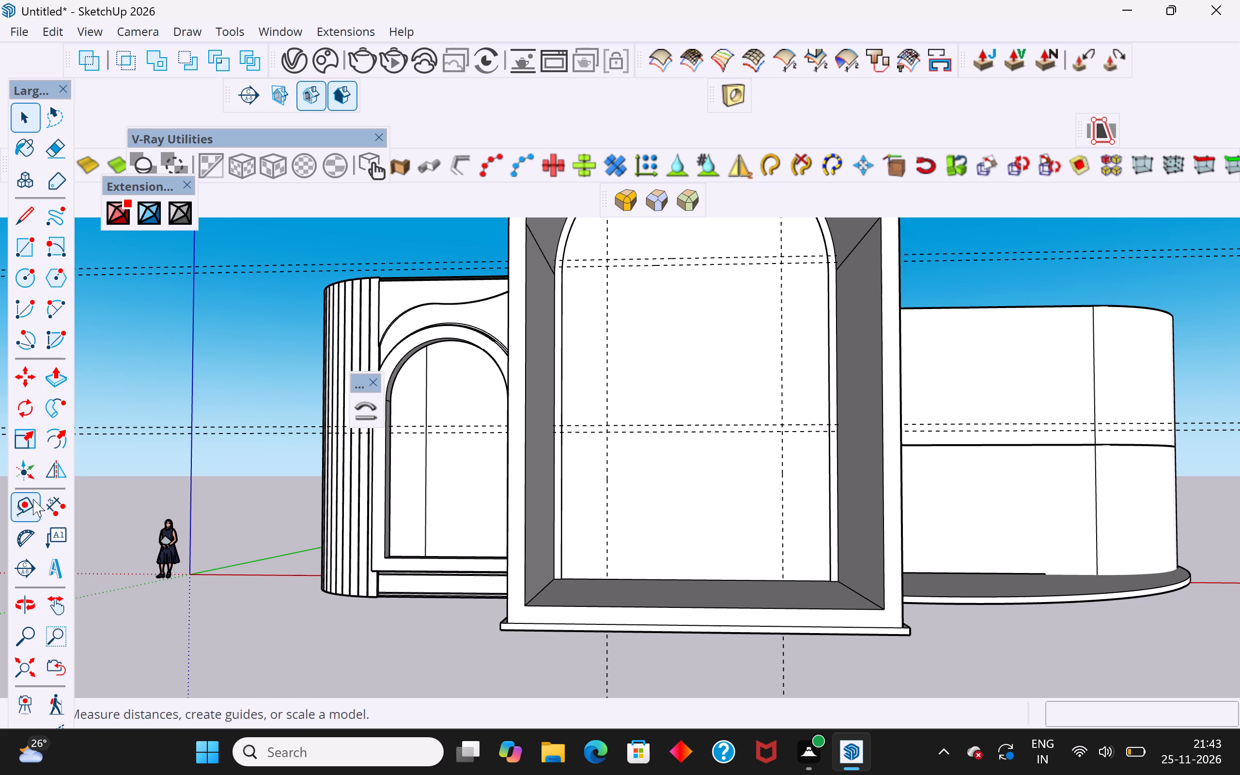
click(27, 516)
click(28, 510)
click(678, 433)
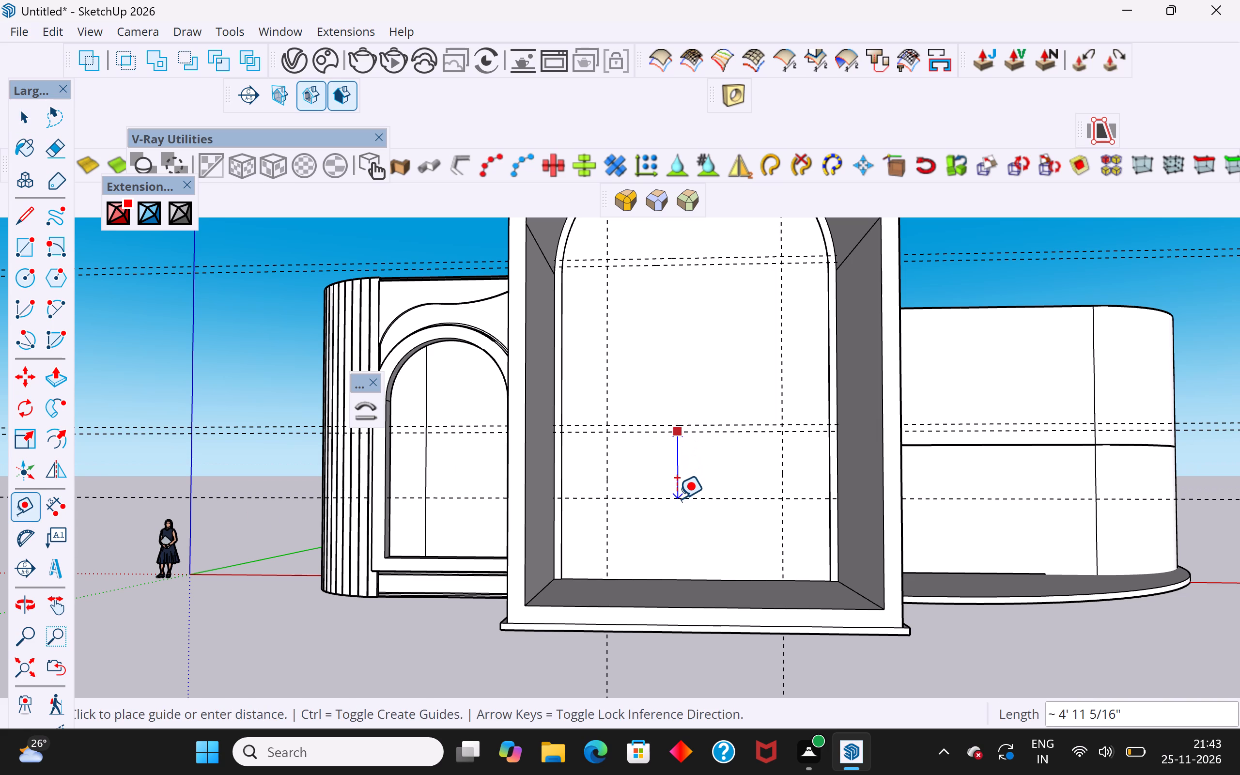
text(1')
key(Return)
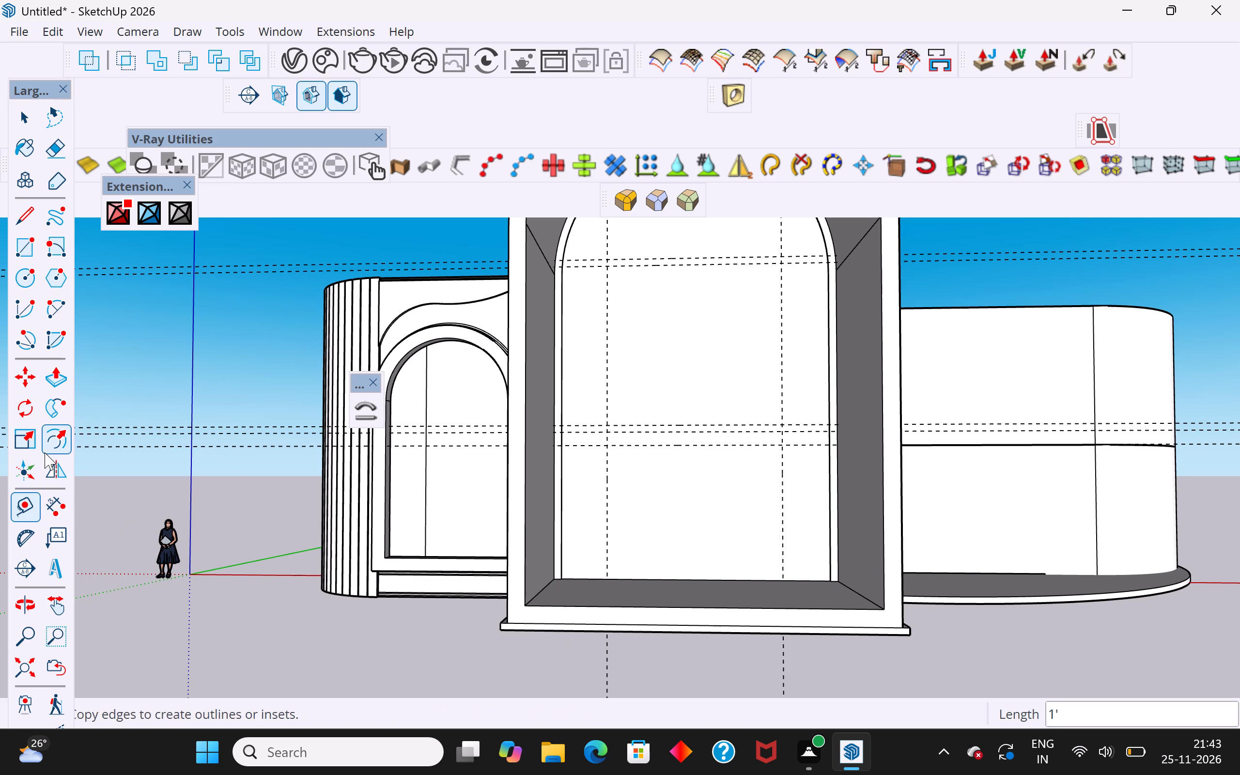
Inside the arched frame's group, draw a 4' vertical line up from the opening's bottom edge along the left vertical guide.
click(53, 313)
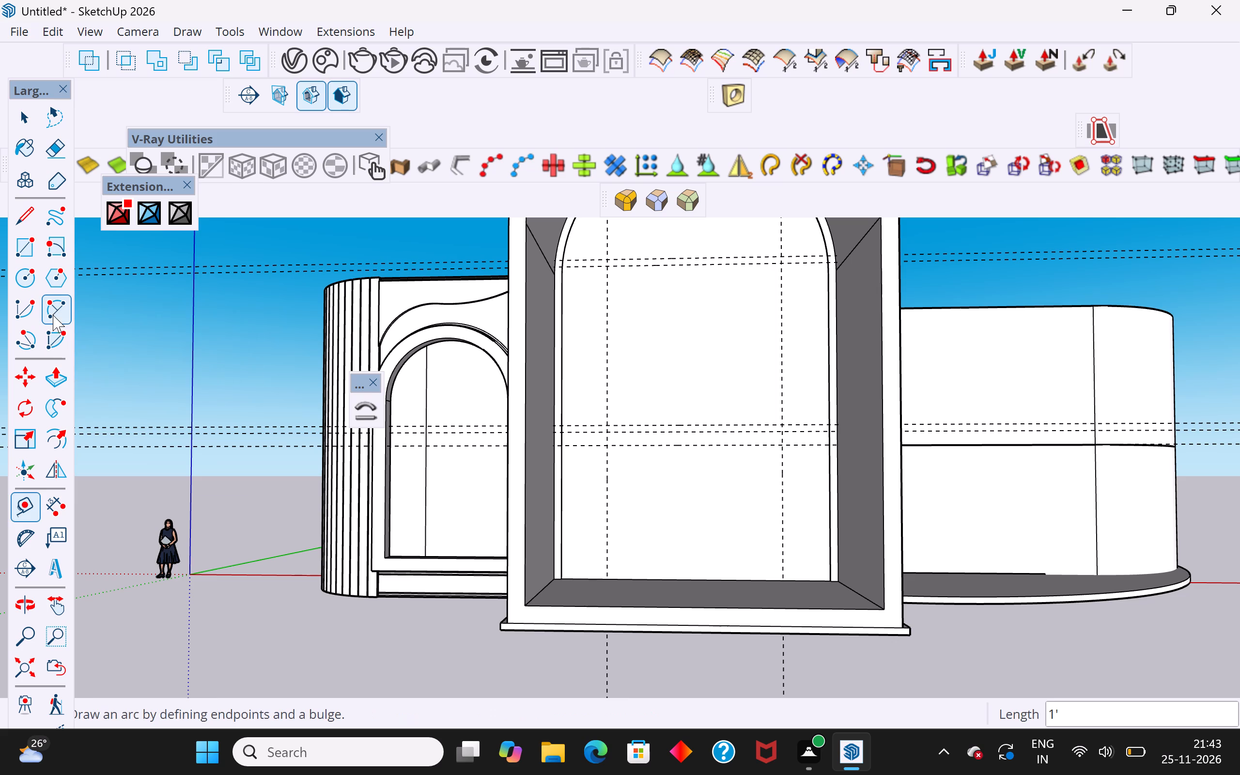
click(36, 215)
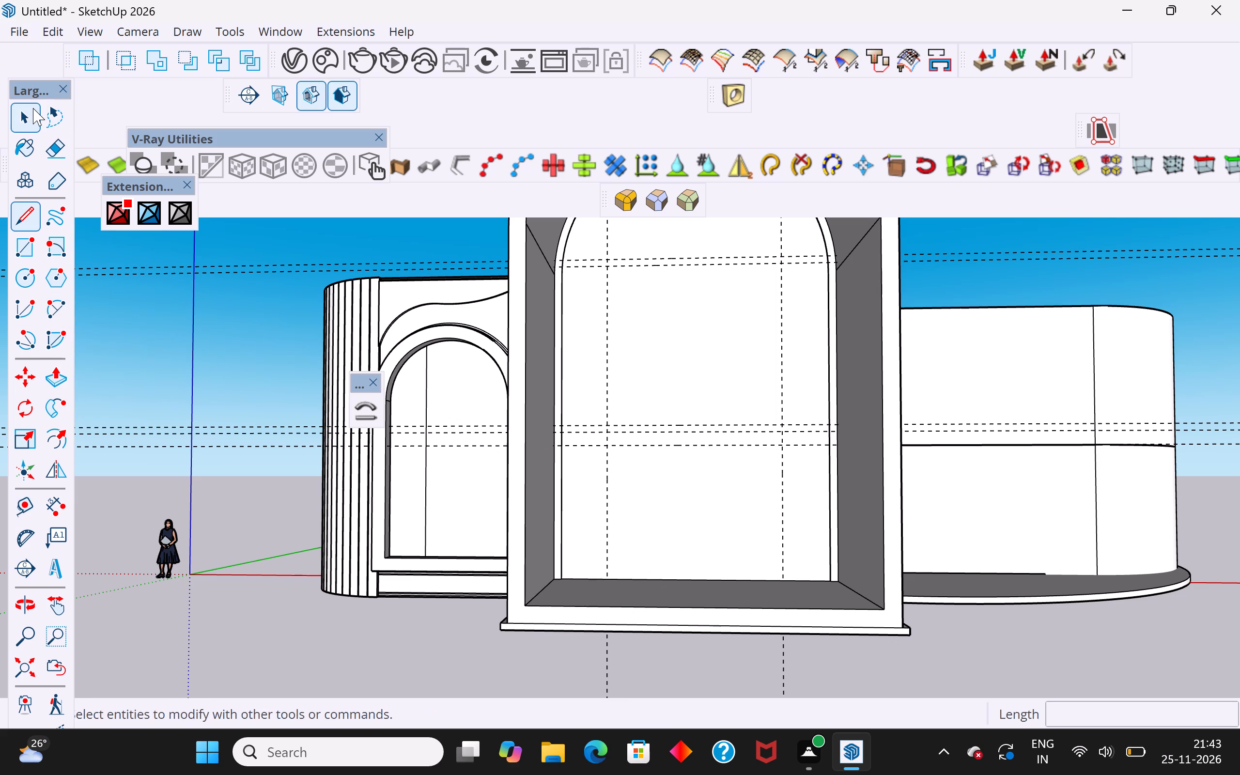
click(33, 108)
drag(251, 365, 258, 375)
click(719, 565)
double_click(717, 558)
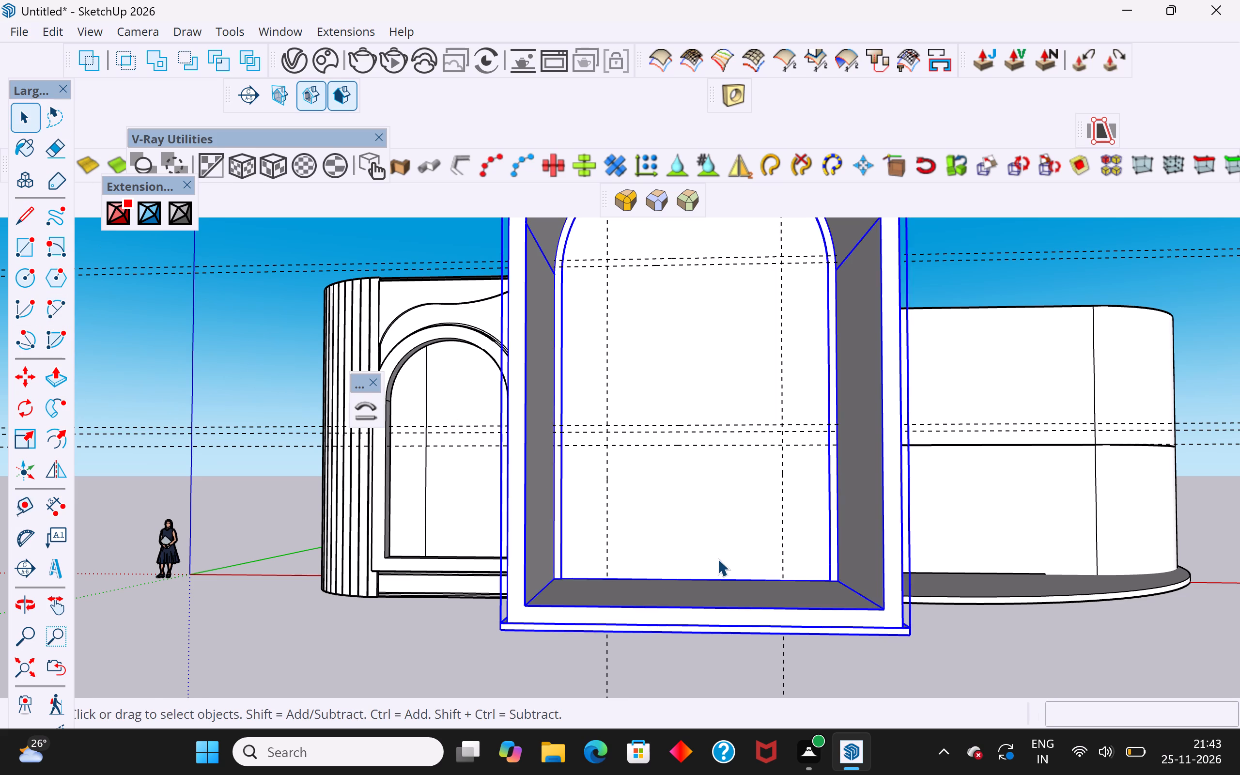
click(765, 532)
click(742, 511)
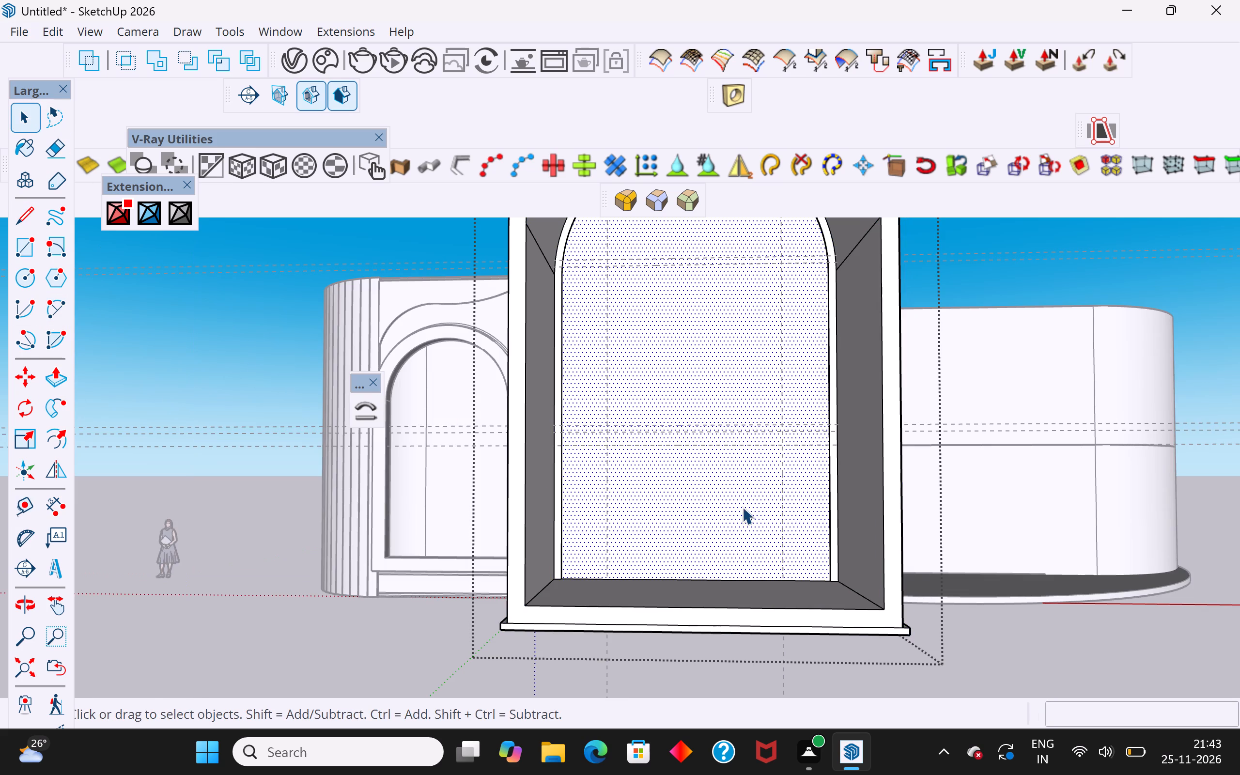
click(29, 218)
scroll(744, 460, up, 5)
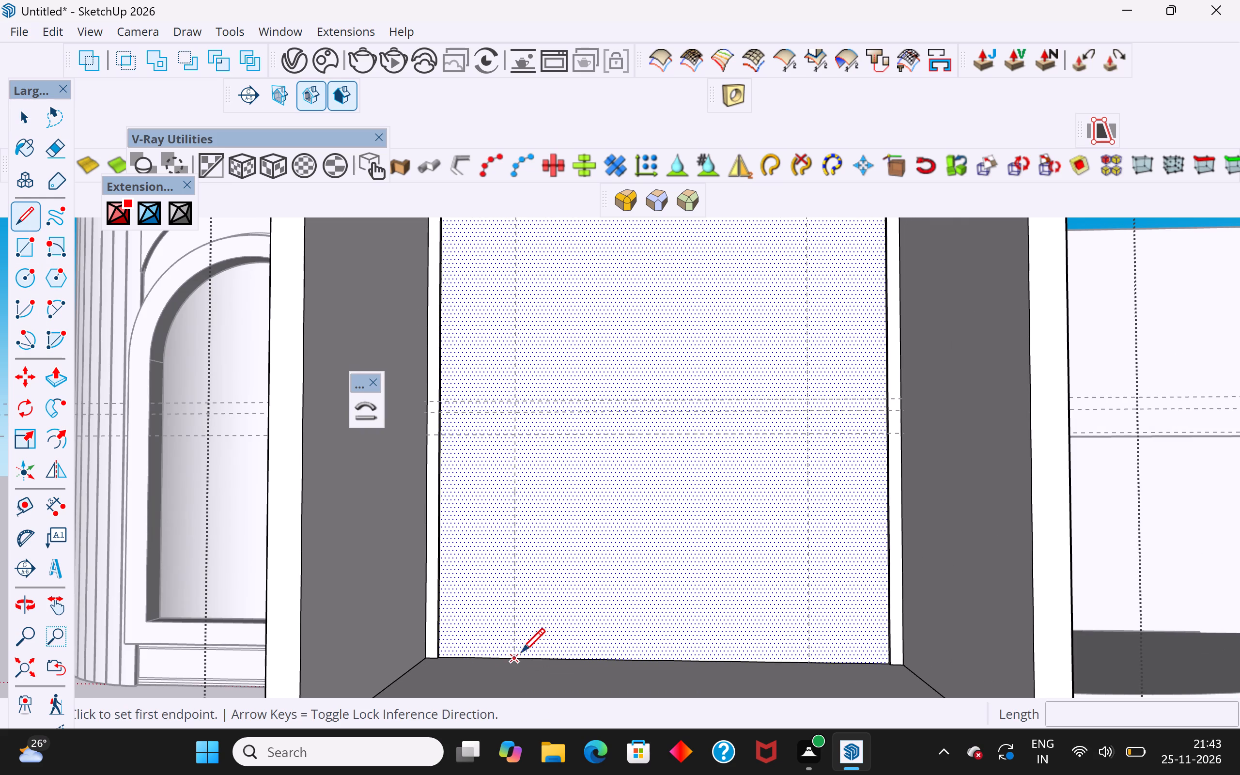
drag(517, 655, 512, 654)
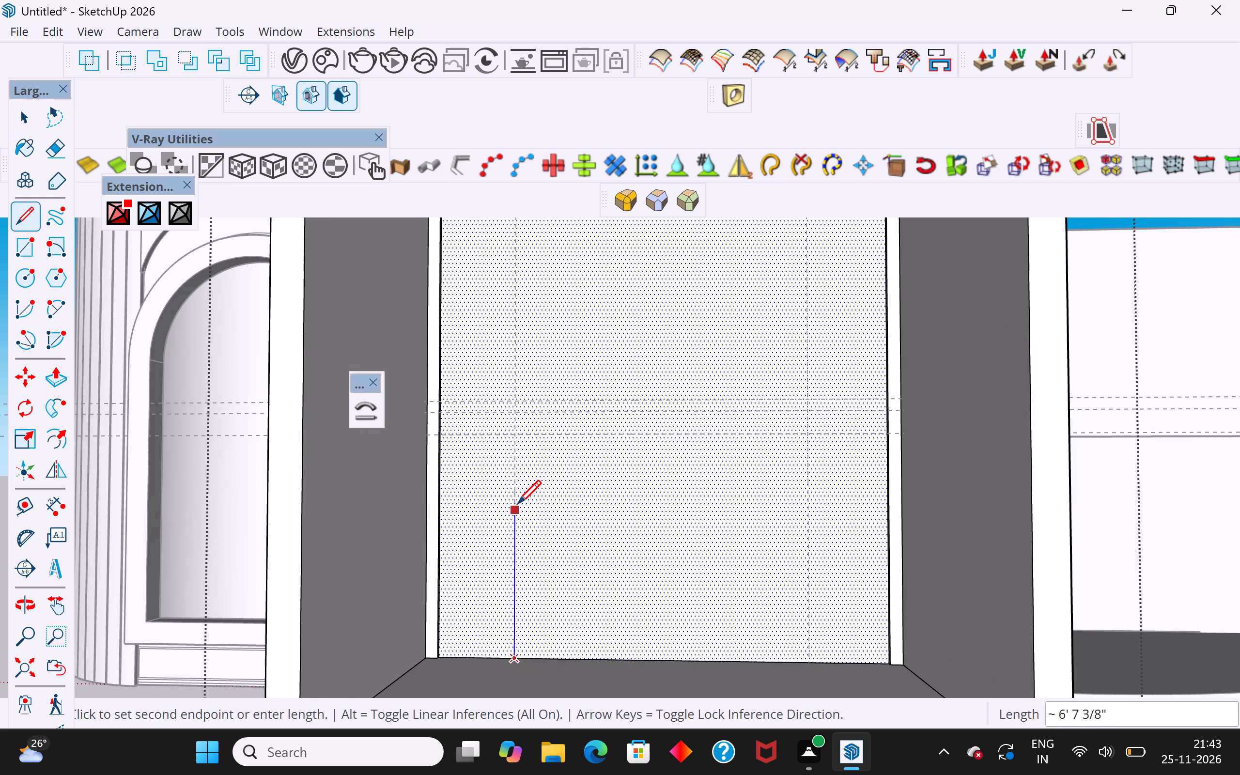
text(4')
key(Return)
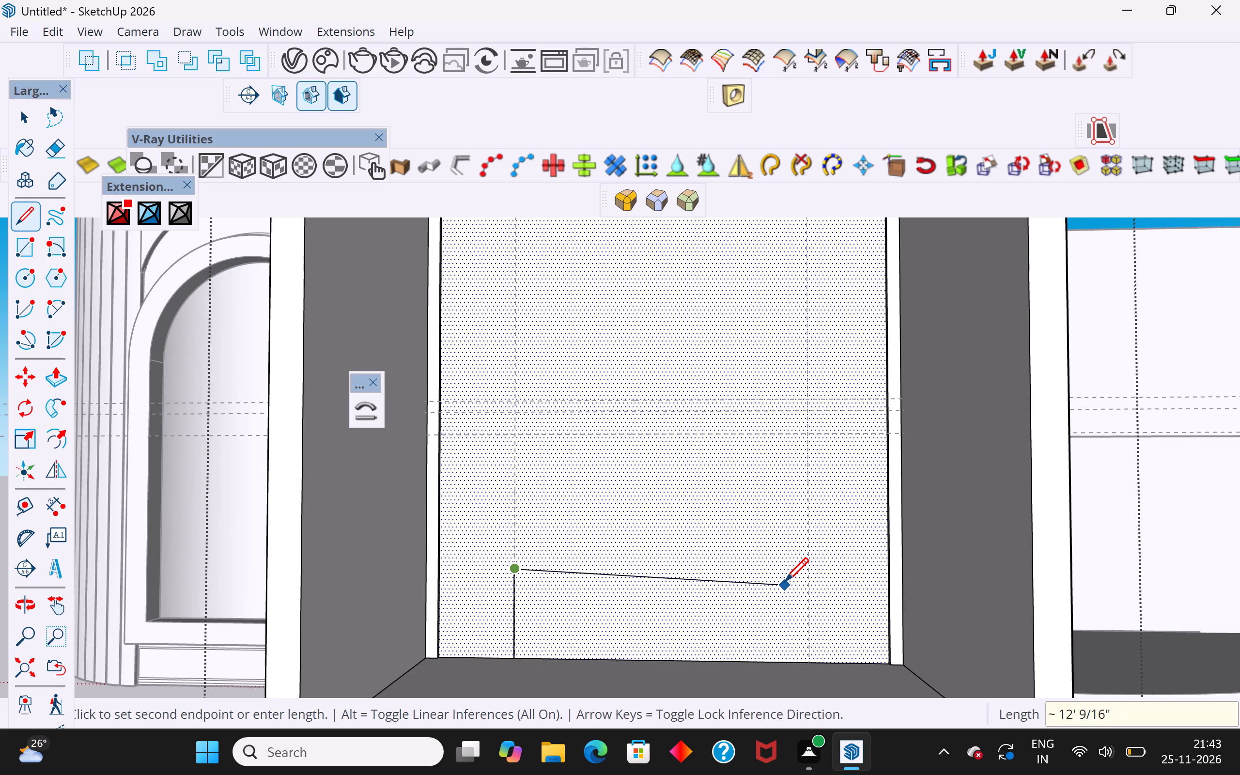
key(Escape)
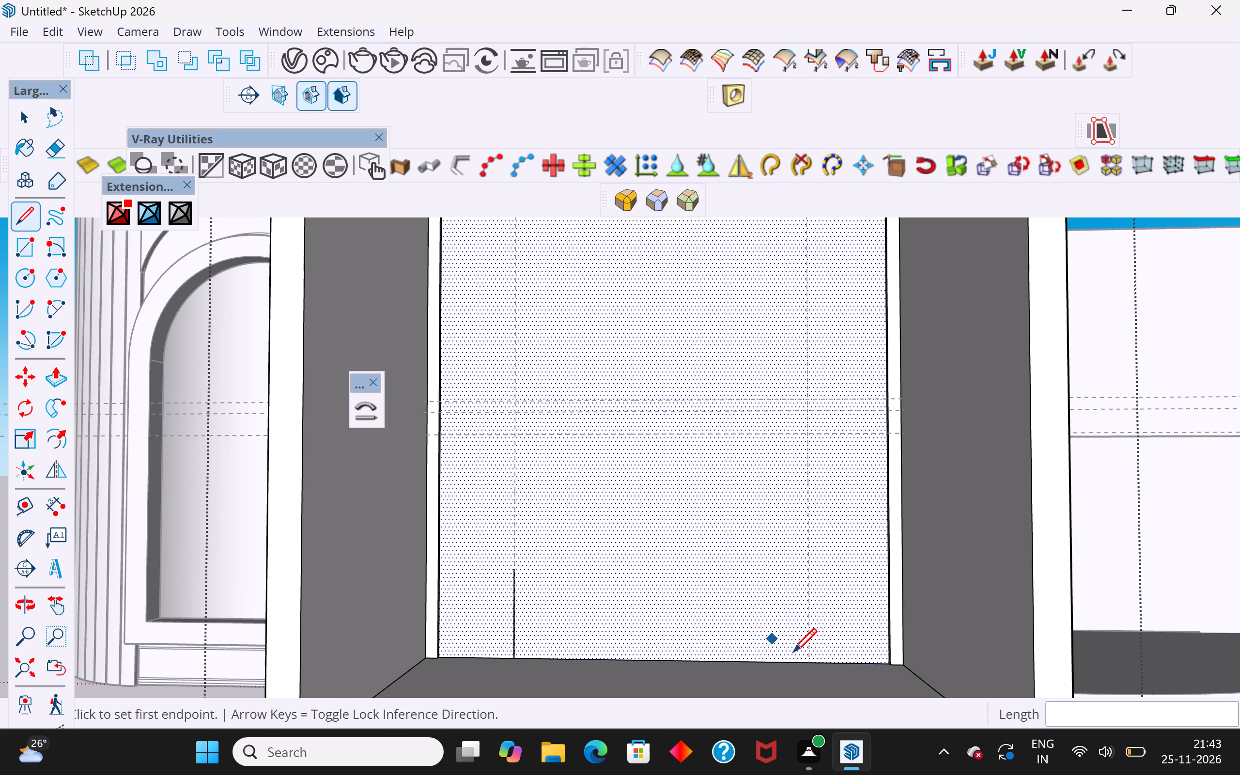
Draw a matching 4' vertical line up from the opening's bottom edge along the right vertical guide.
click(809, 662)
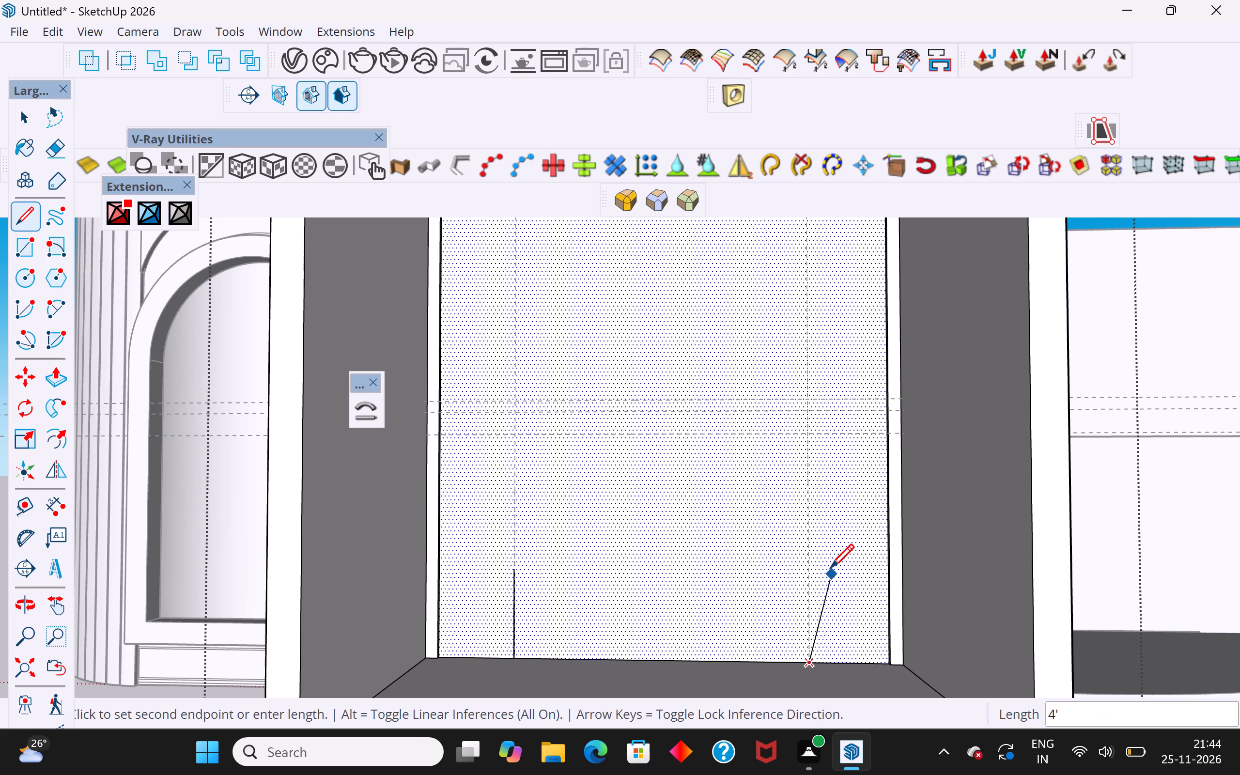
text(4')
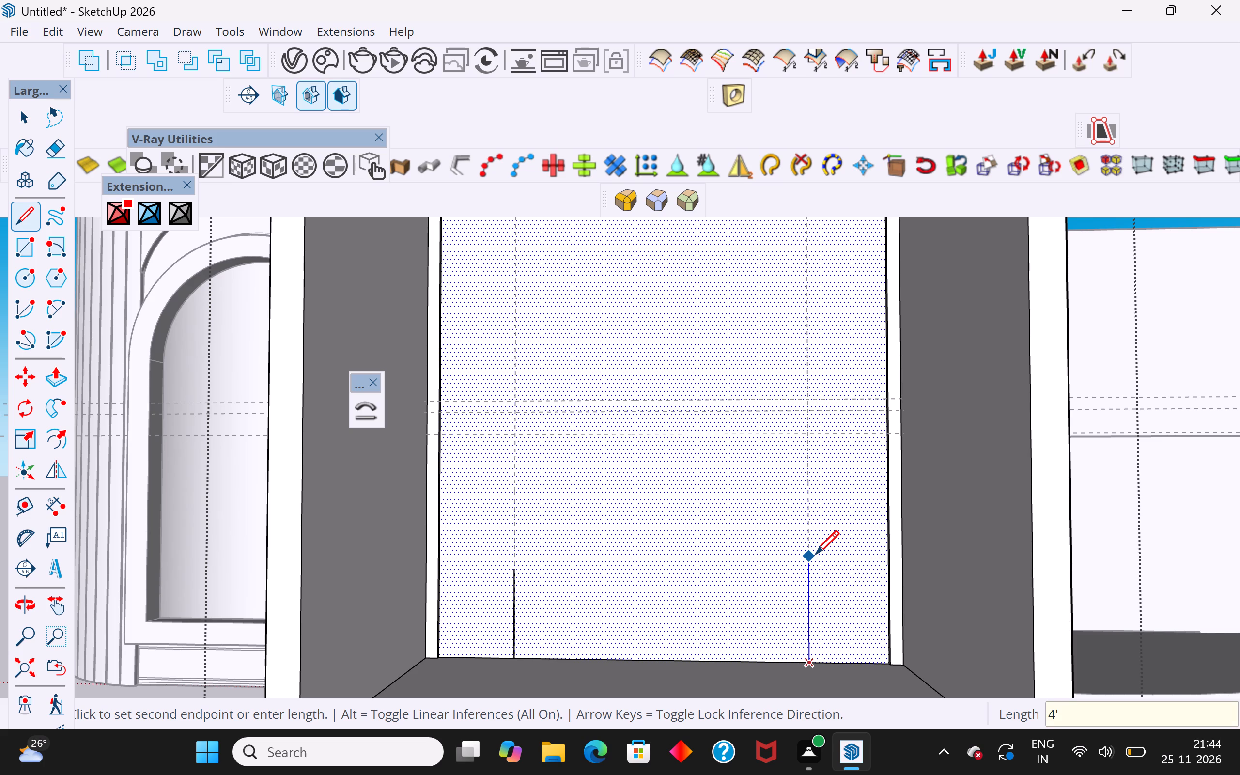
key(Return)
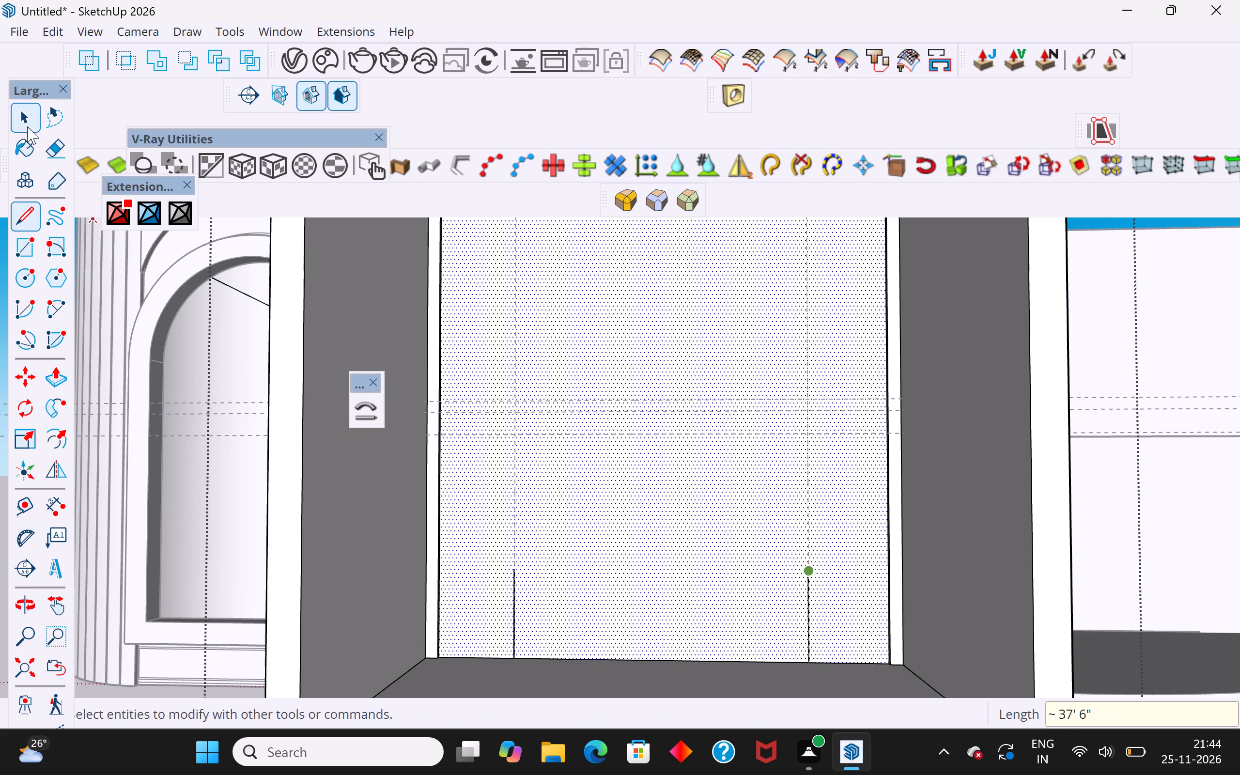
click(27, 120)
Join the tops of the two vertical lines with an arc bulging about 6' 1" up to the lowest horizontal guide.
click(54, 300)
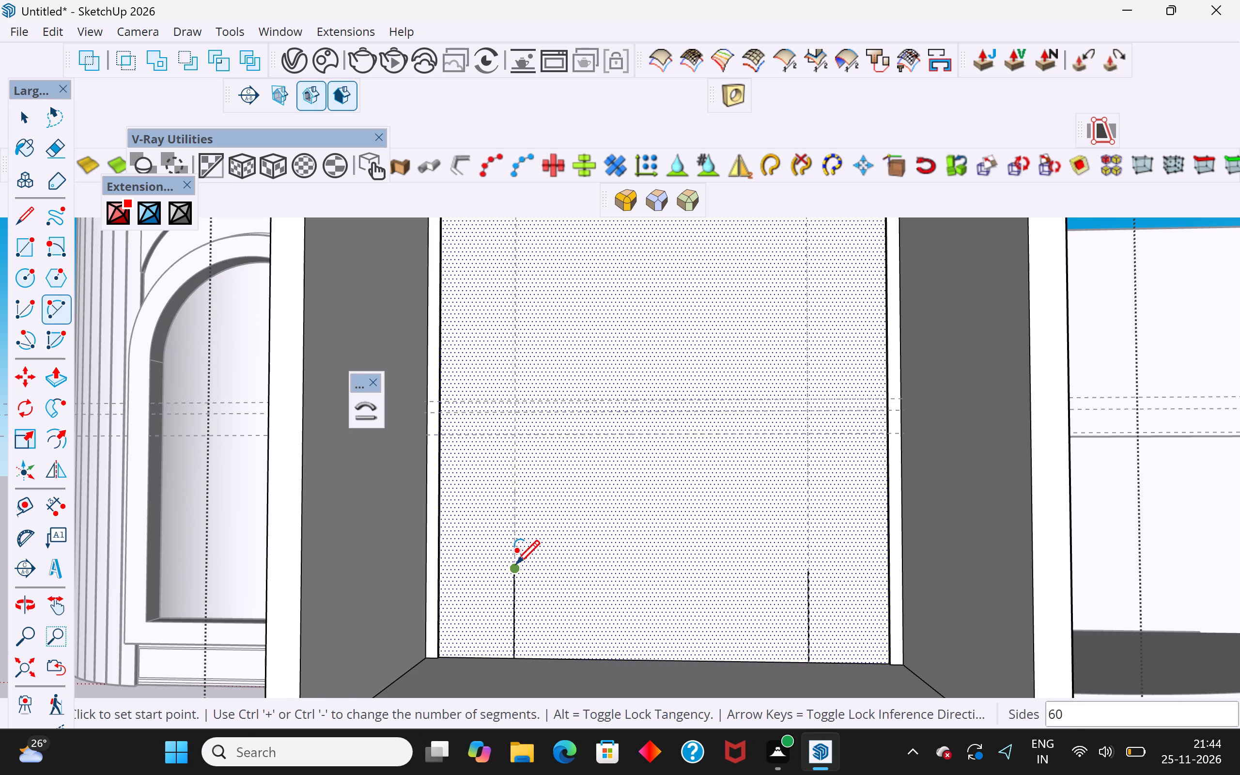
click(516, 566)
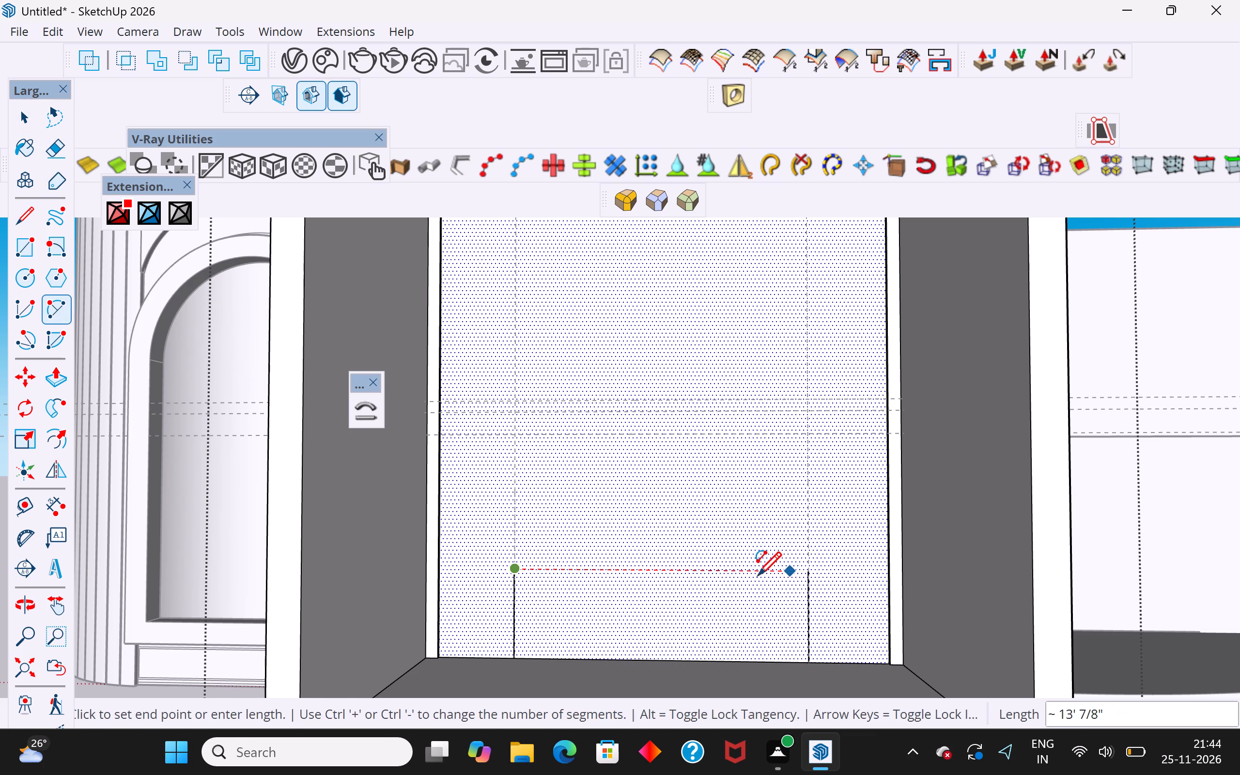
click(809, 577)
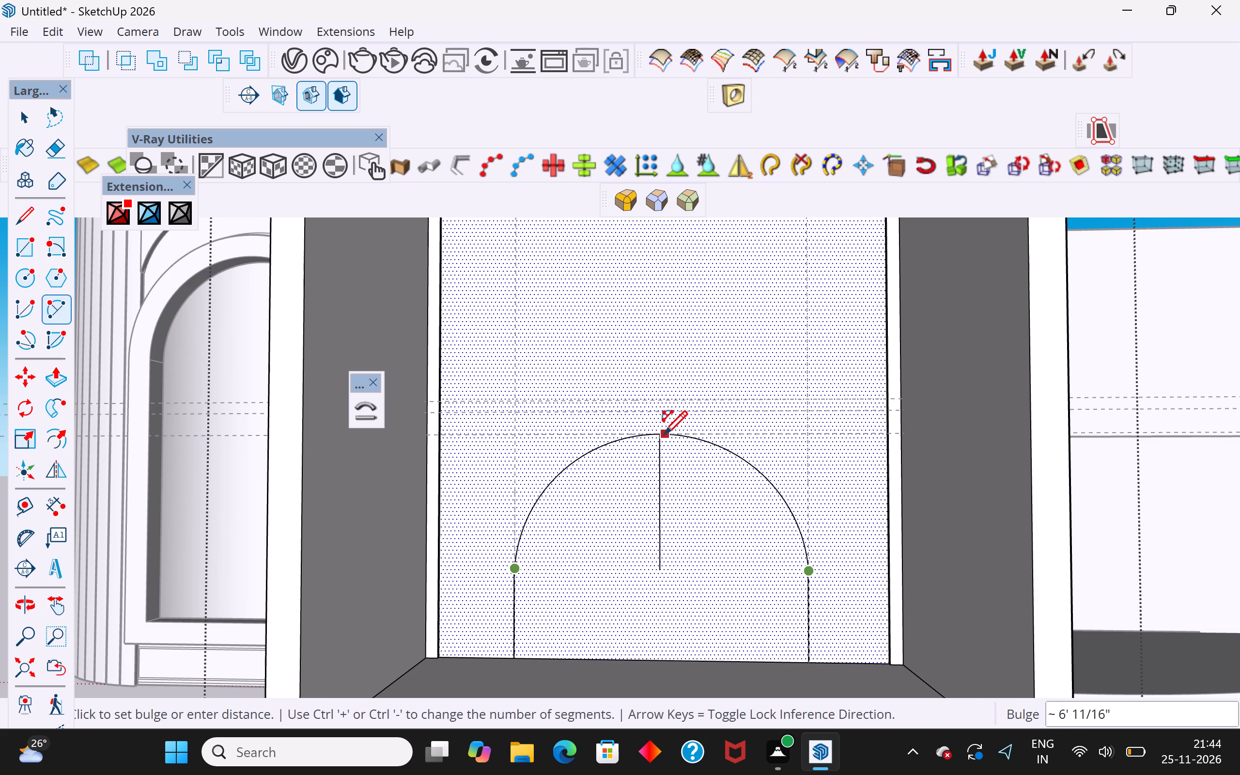
click(655, 434)
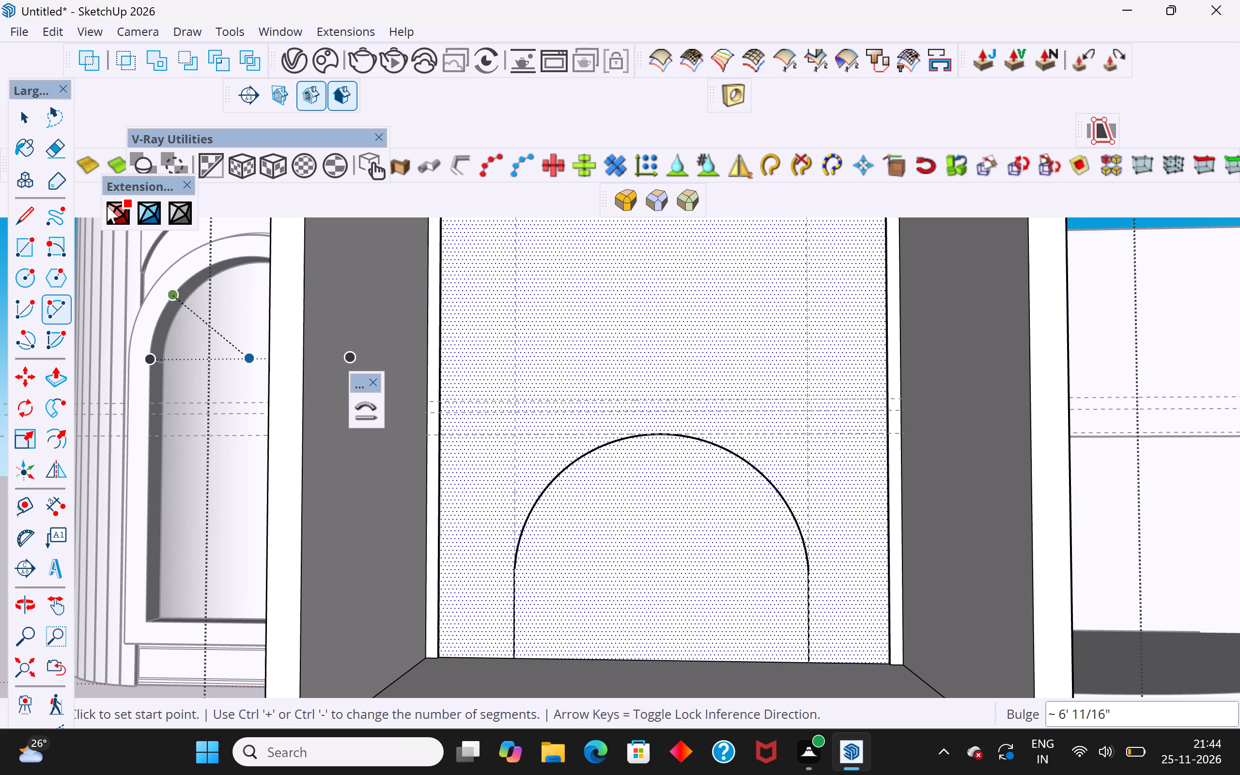
Test whether the area inside the arched outline on the back panel can be selected as its own face.
click(21, 121)
scroll(670, 510, down, 8)
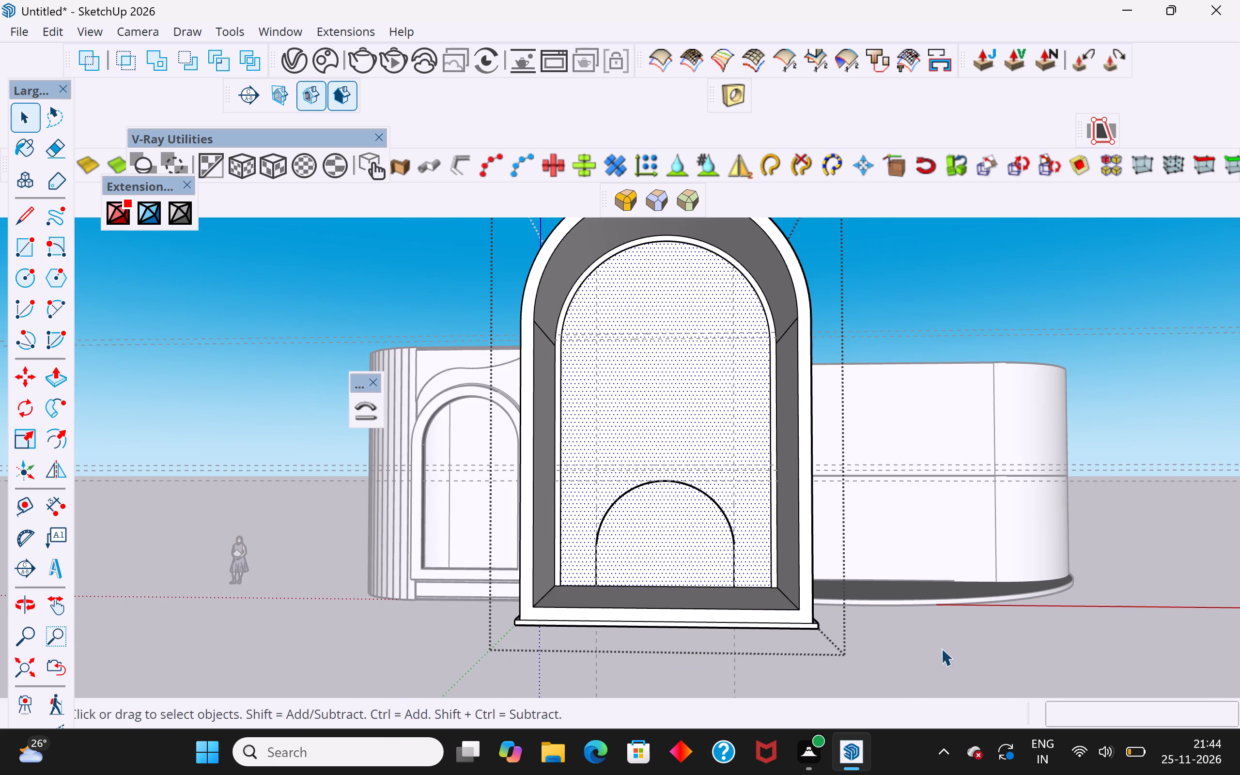
click(949, 643)
middle_drag(938, 615, 949, 650)
double_click(666, 527)
scroll(674, 573, up, 3)
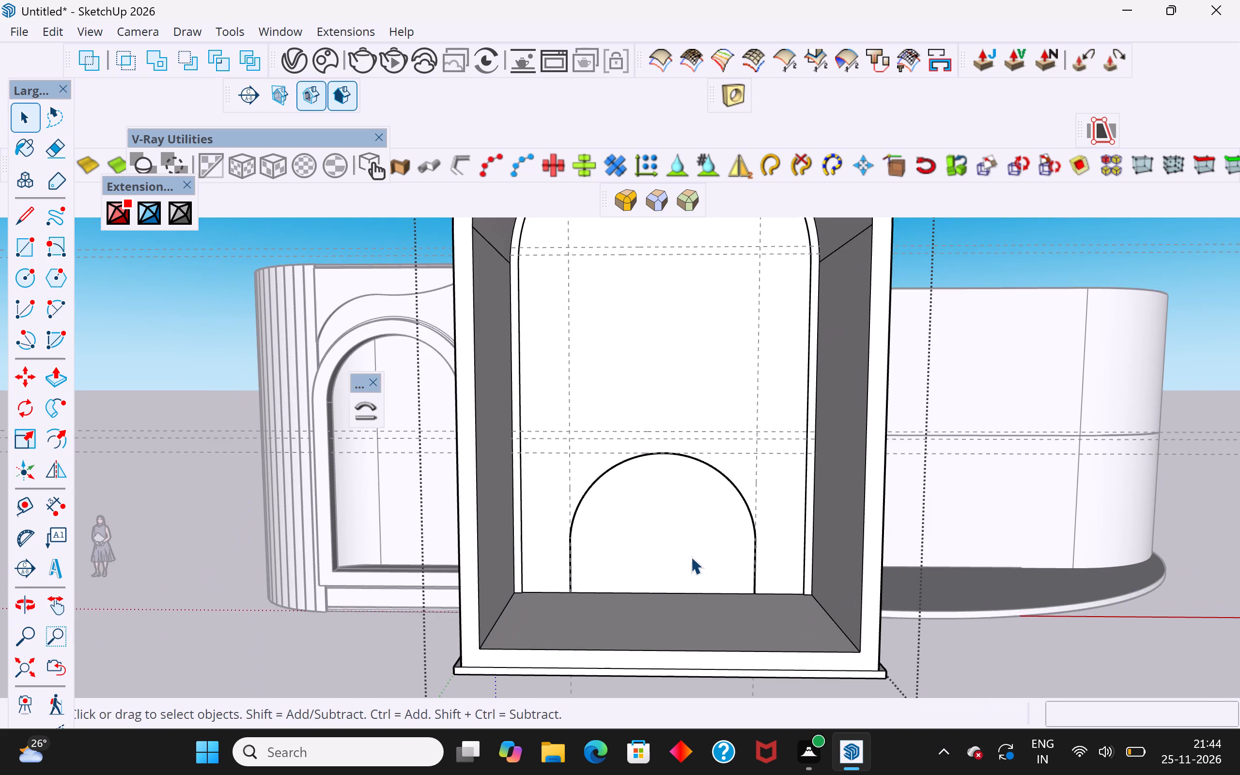
scroll(691, 557, up, 1)
triple_click(690, 549)
click(688, 551)
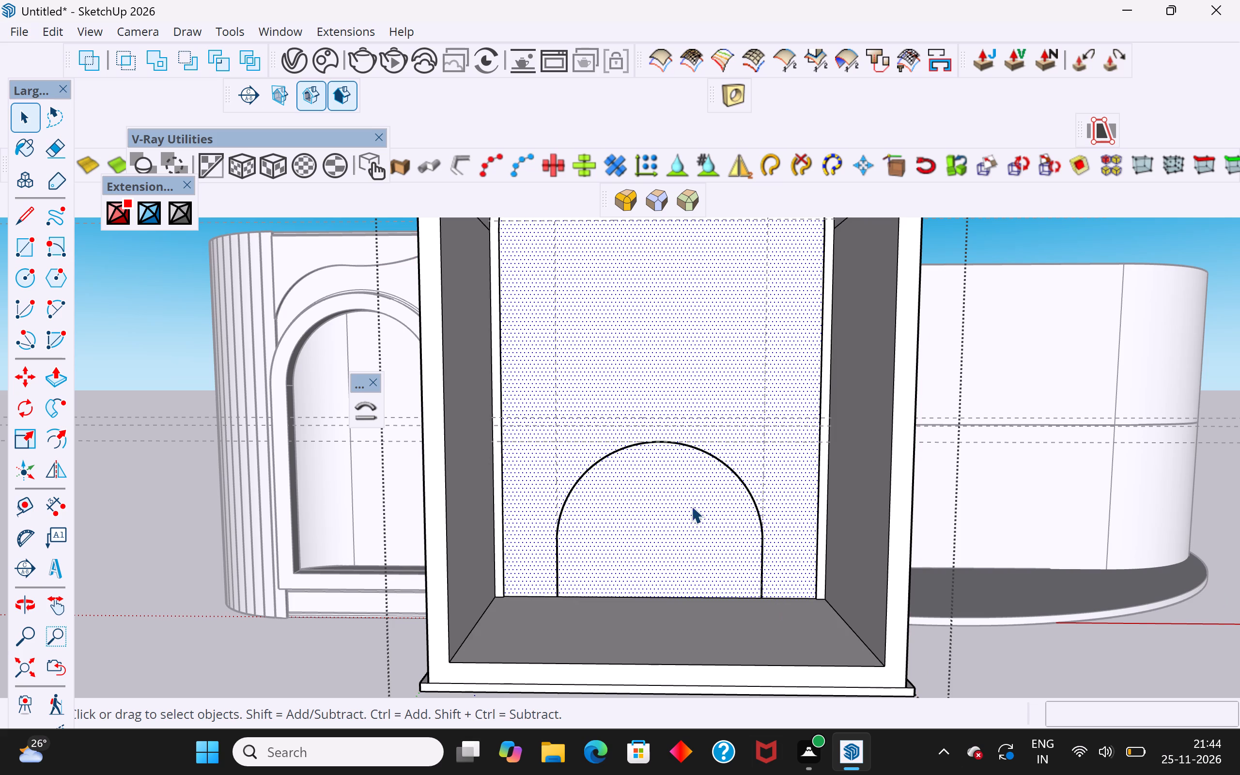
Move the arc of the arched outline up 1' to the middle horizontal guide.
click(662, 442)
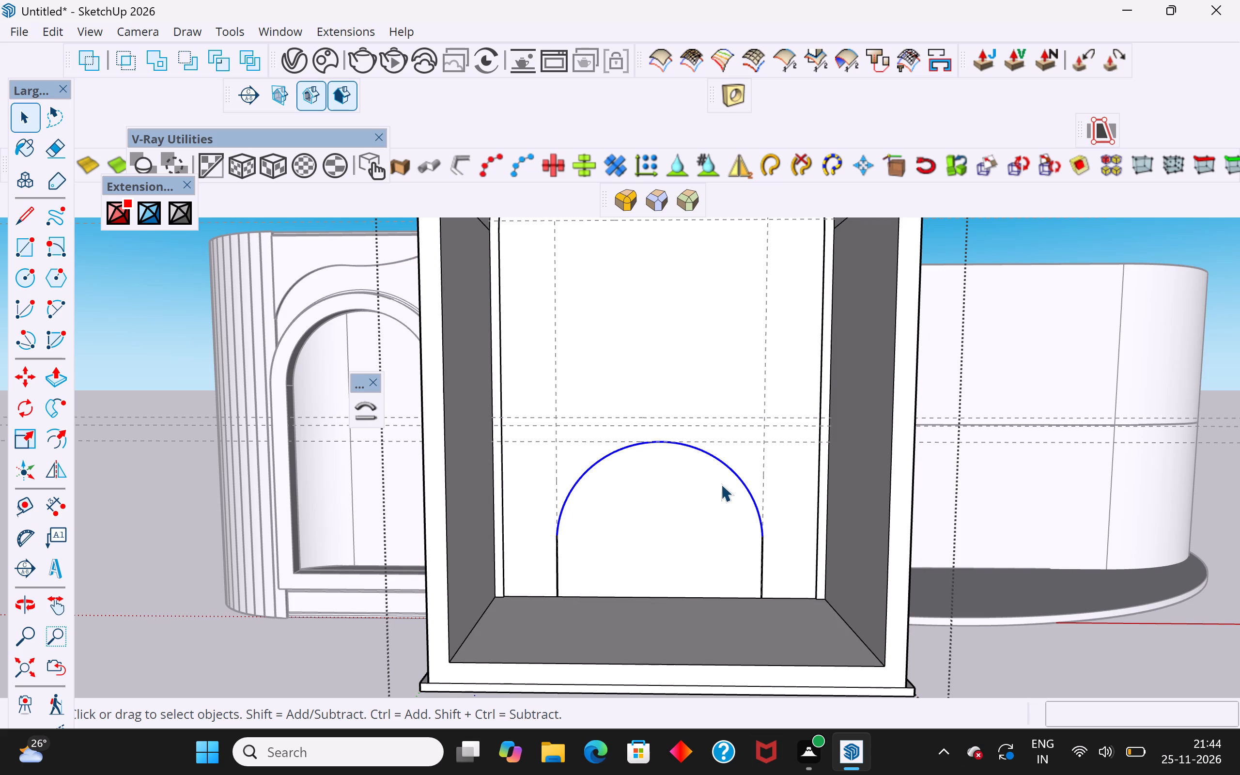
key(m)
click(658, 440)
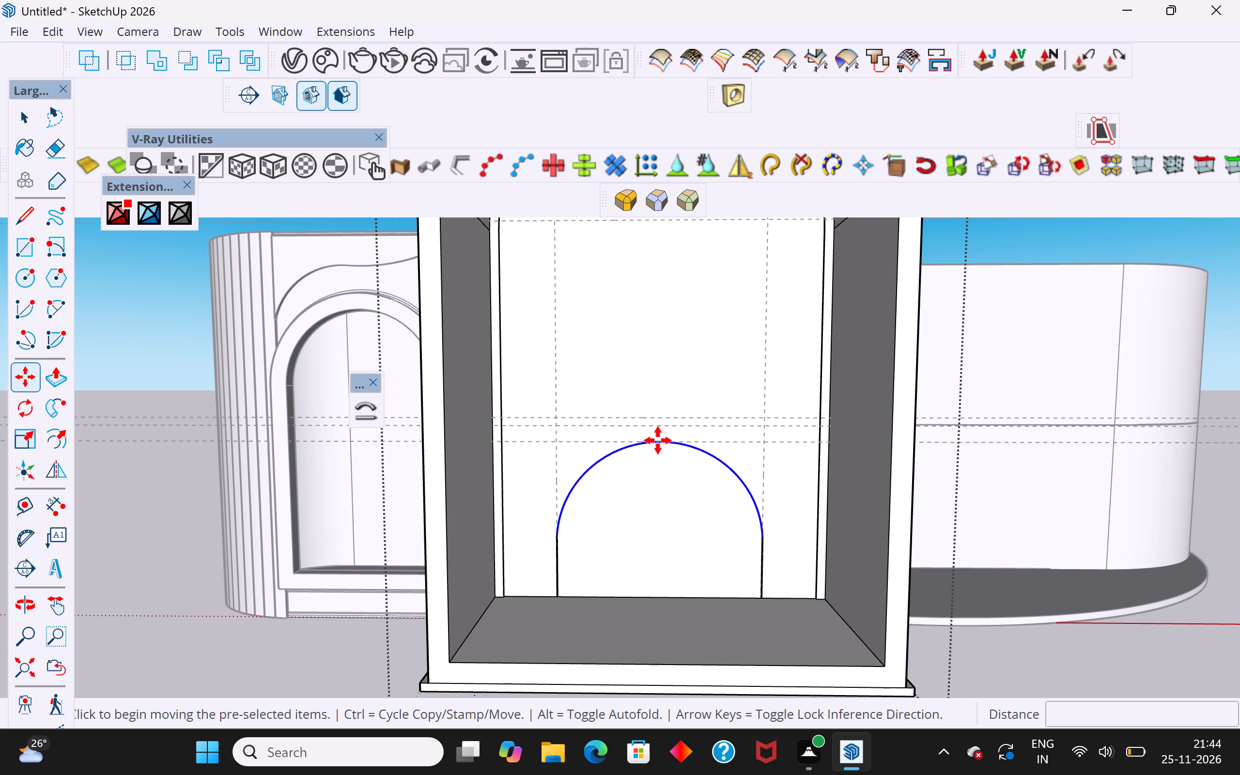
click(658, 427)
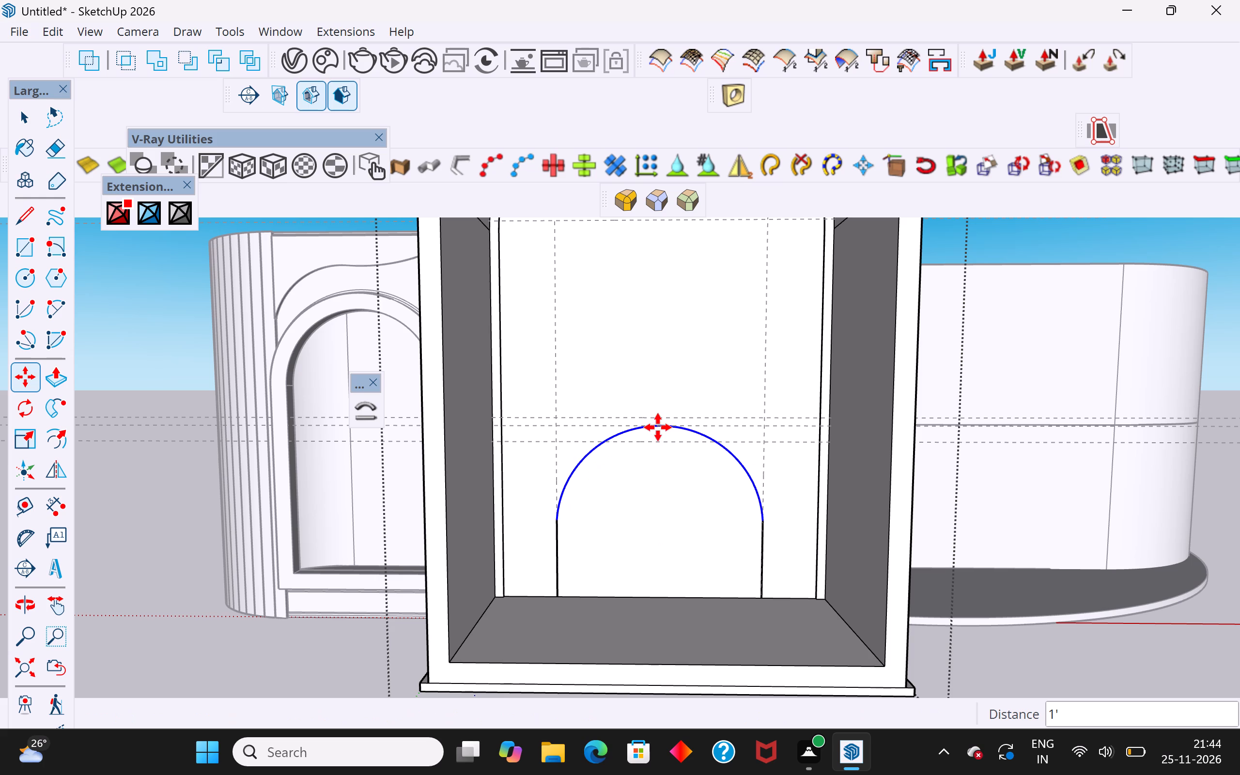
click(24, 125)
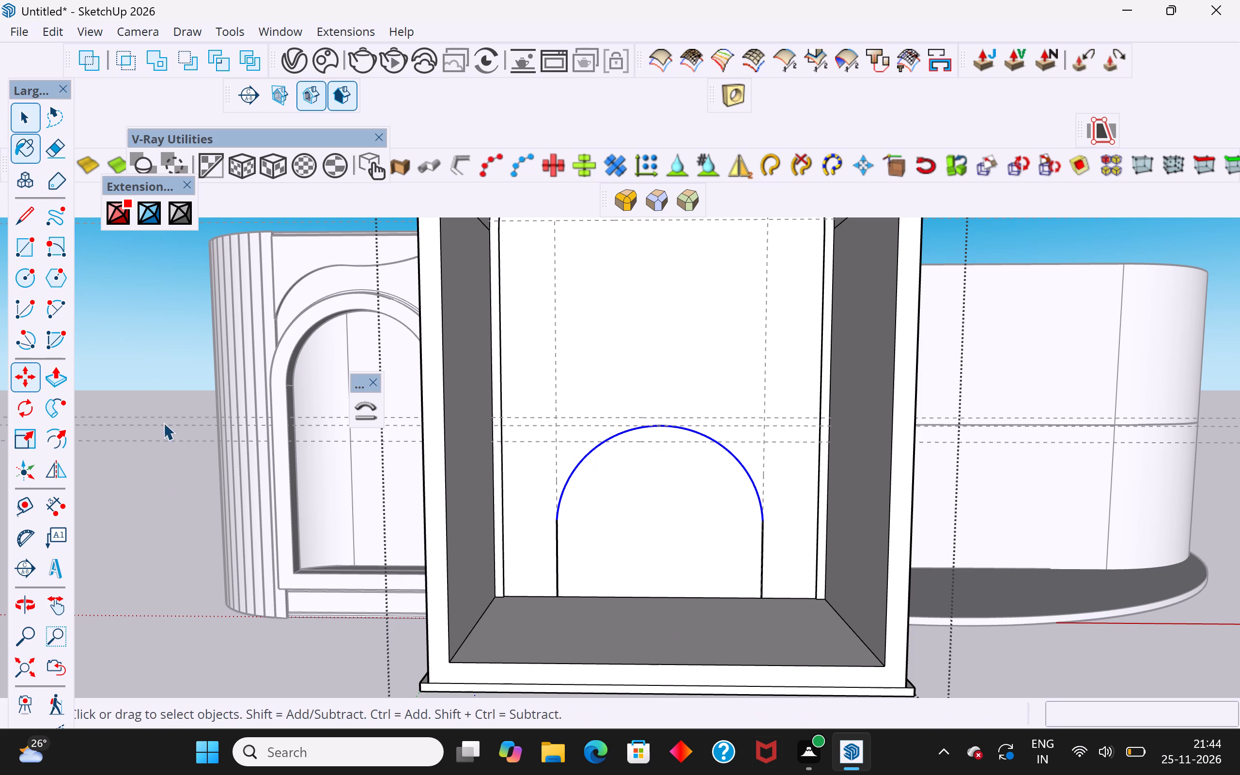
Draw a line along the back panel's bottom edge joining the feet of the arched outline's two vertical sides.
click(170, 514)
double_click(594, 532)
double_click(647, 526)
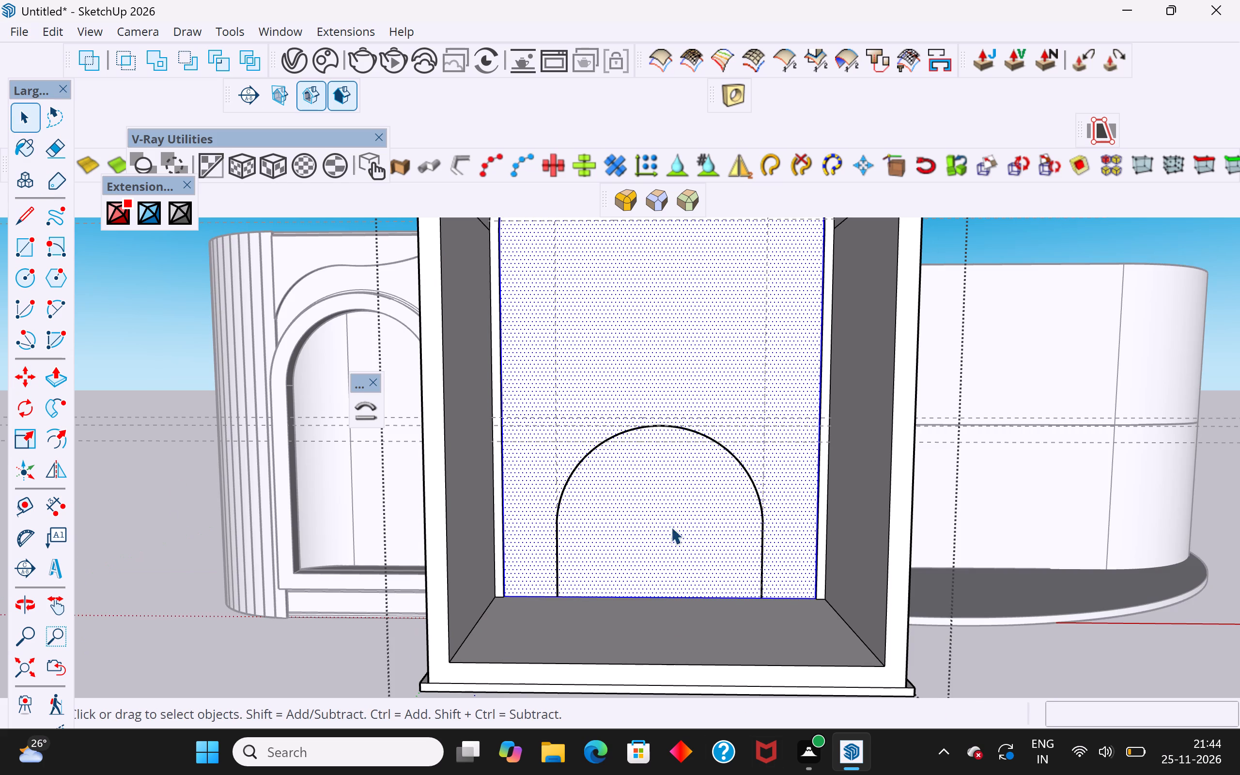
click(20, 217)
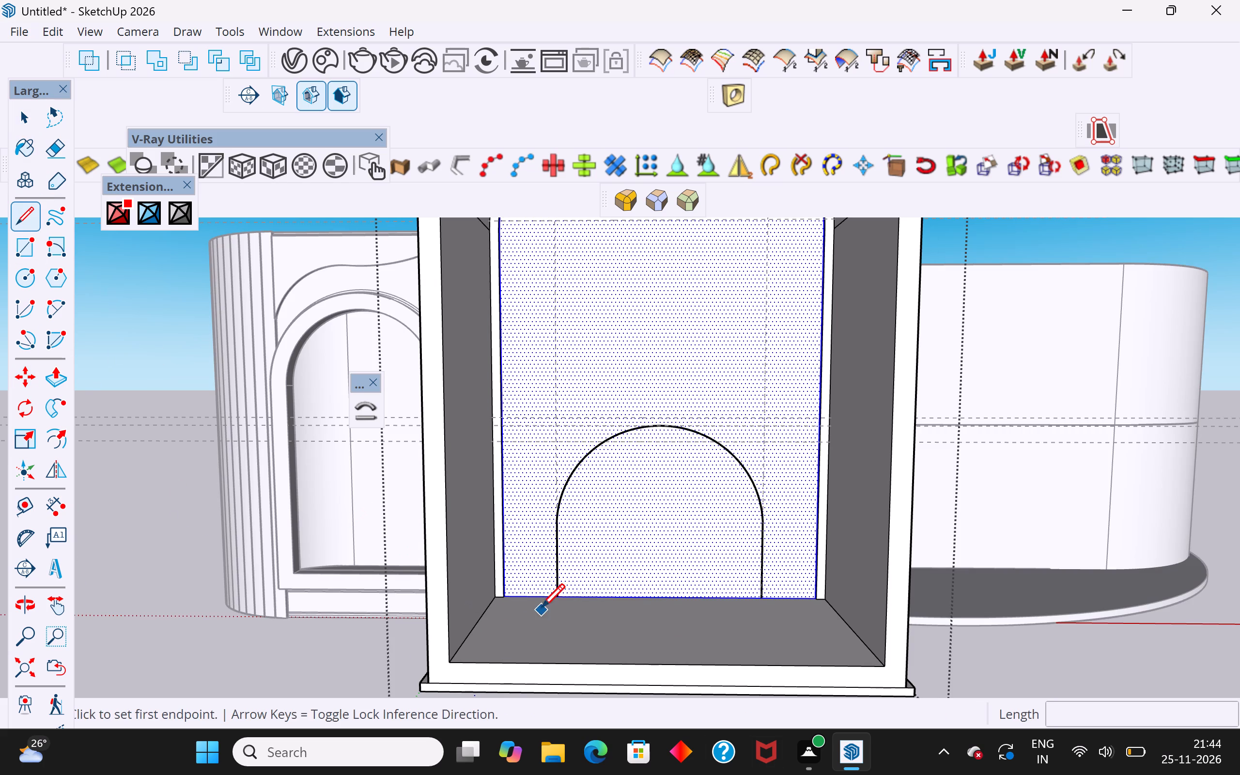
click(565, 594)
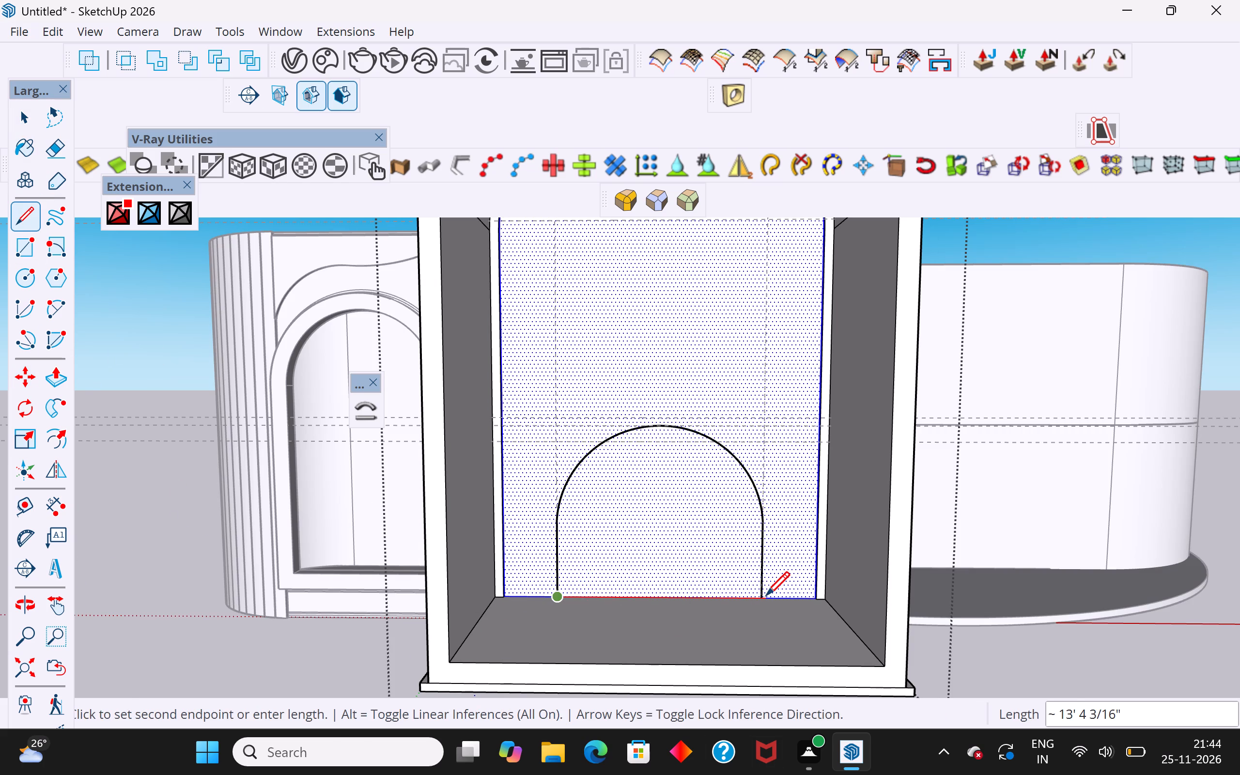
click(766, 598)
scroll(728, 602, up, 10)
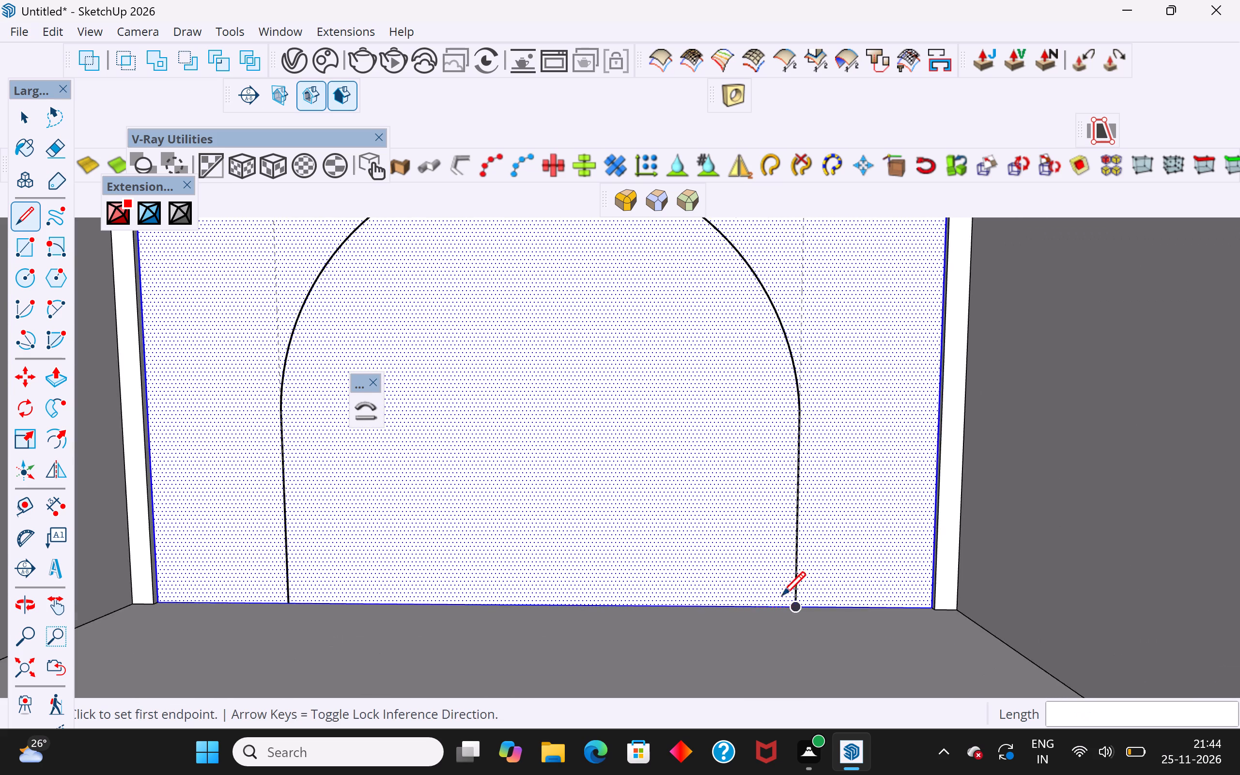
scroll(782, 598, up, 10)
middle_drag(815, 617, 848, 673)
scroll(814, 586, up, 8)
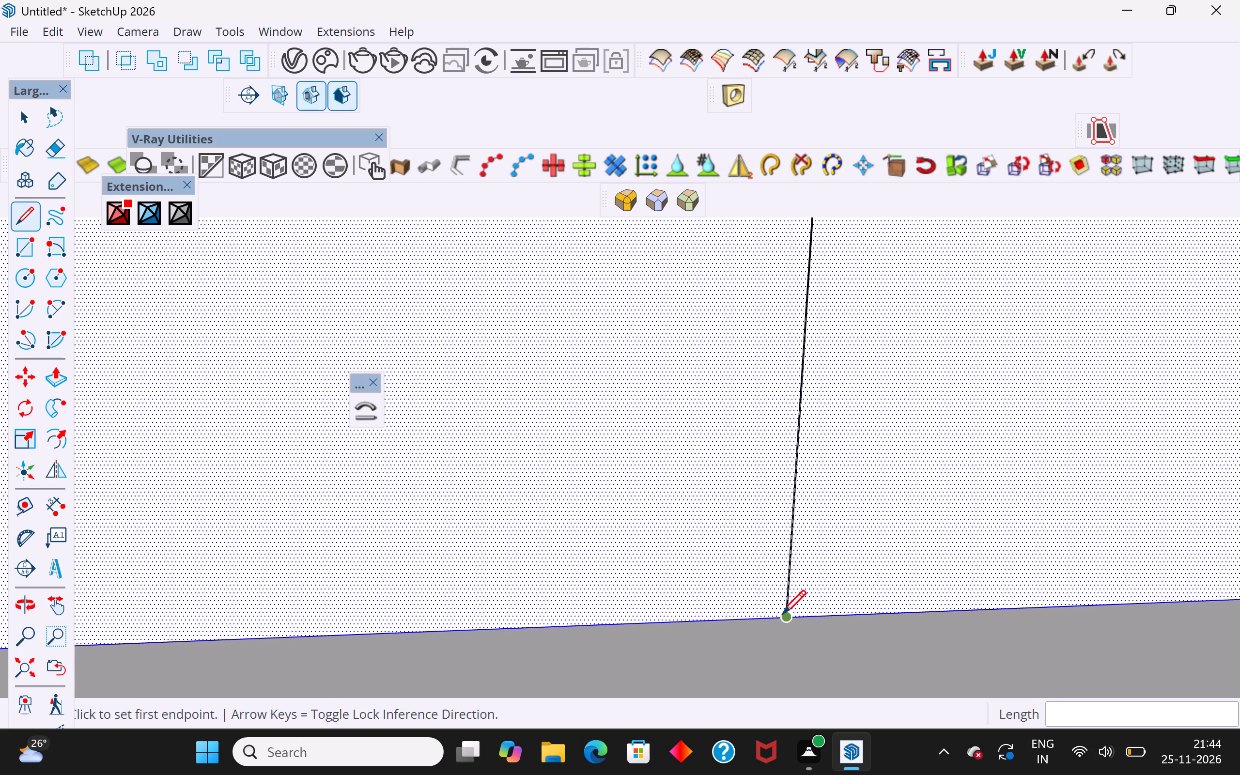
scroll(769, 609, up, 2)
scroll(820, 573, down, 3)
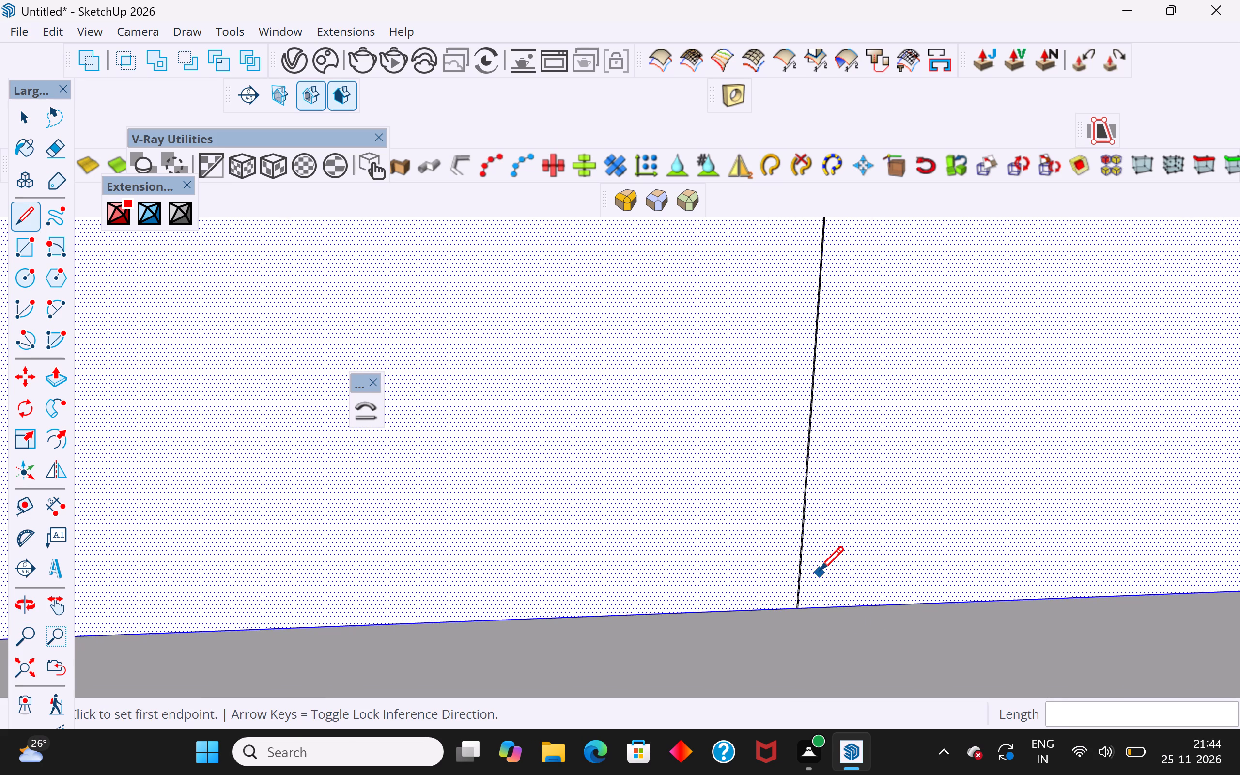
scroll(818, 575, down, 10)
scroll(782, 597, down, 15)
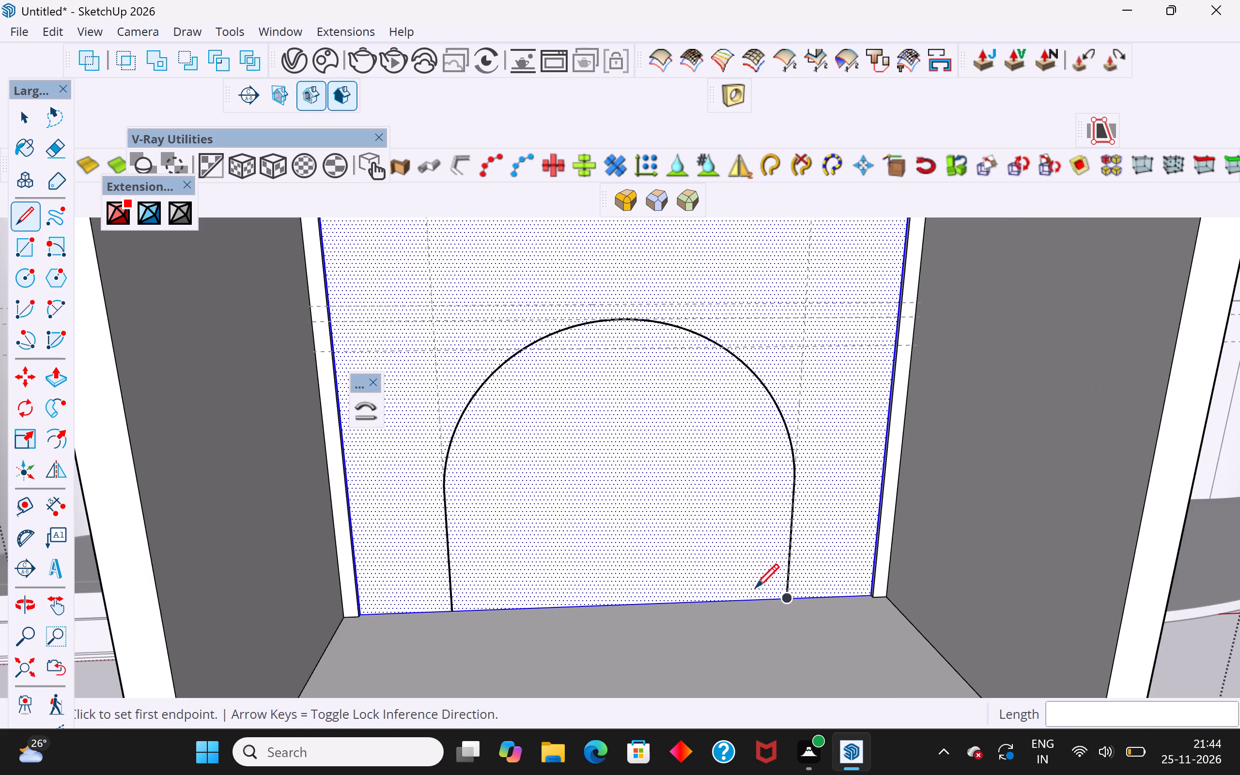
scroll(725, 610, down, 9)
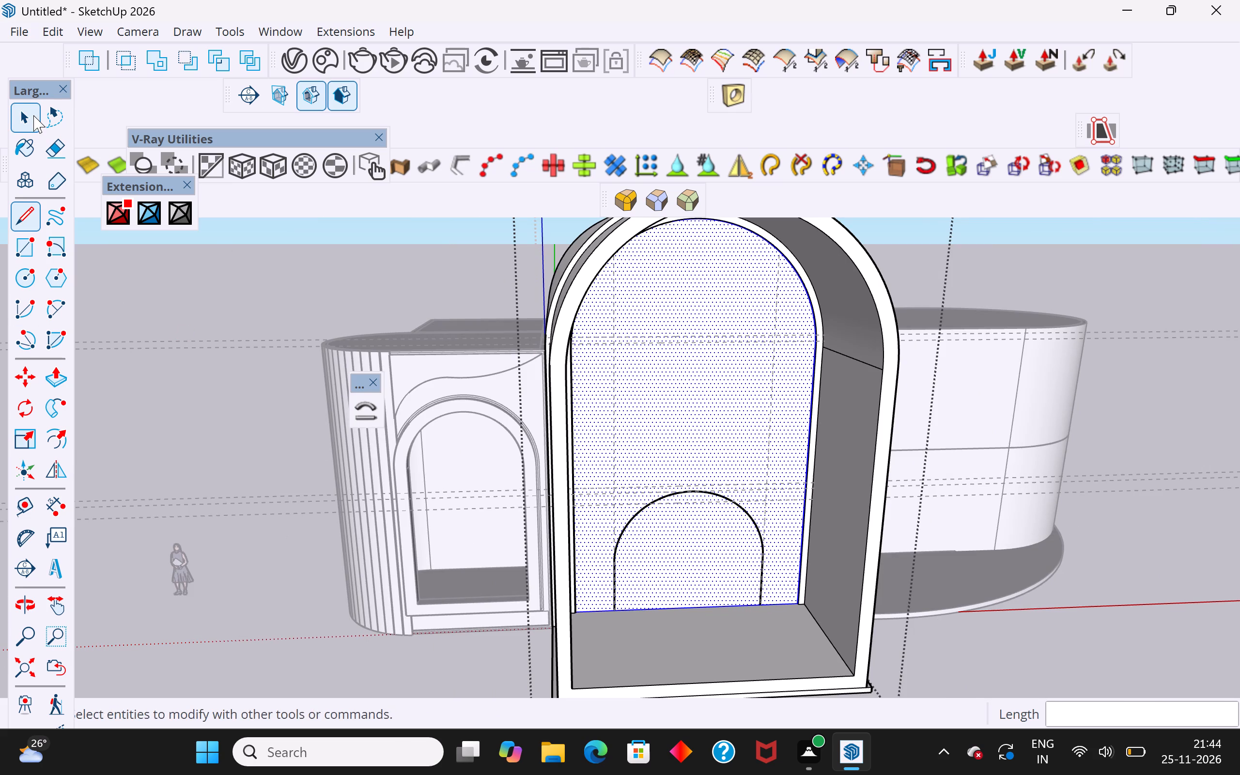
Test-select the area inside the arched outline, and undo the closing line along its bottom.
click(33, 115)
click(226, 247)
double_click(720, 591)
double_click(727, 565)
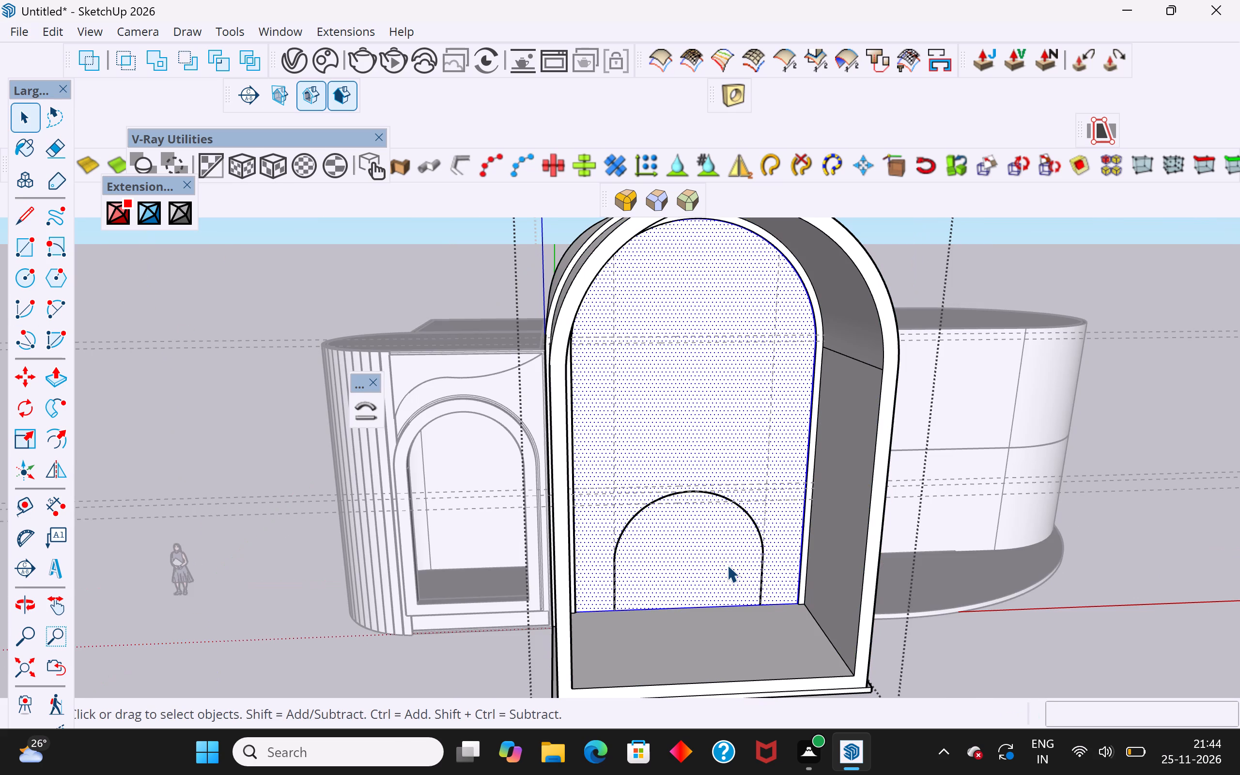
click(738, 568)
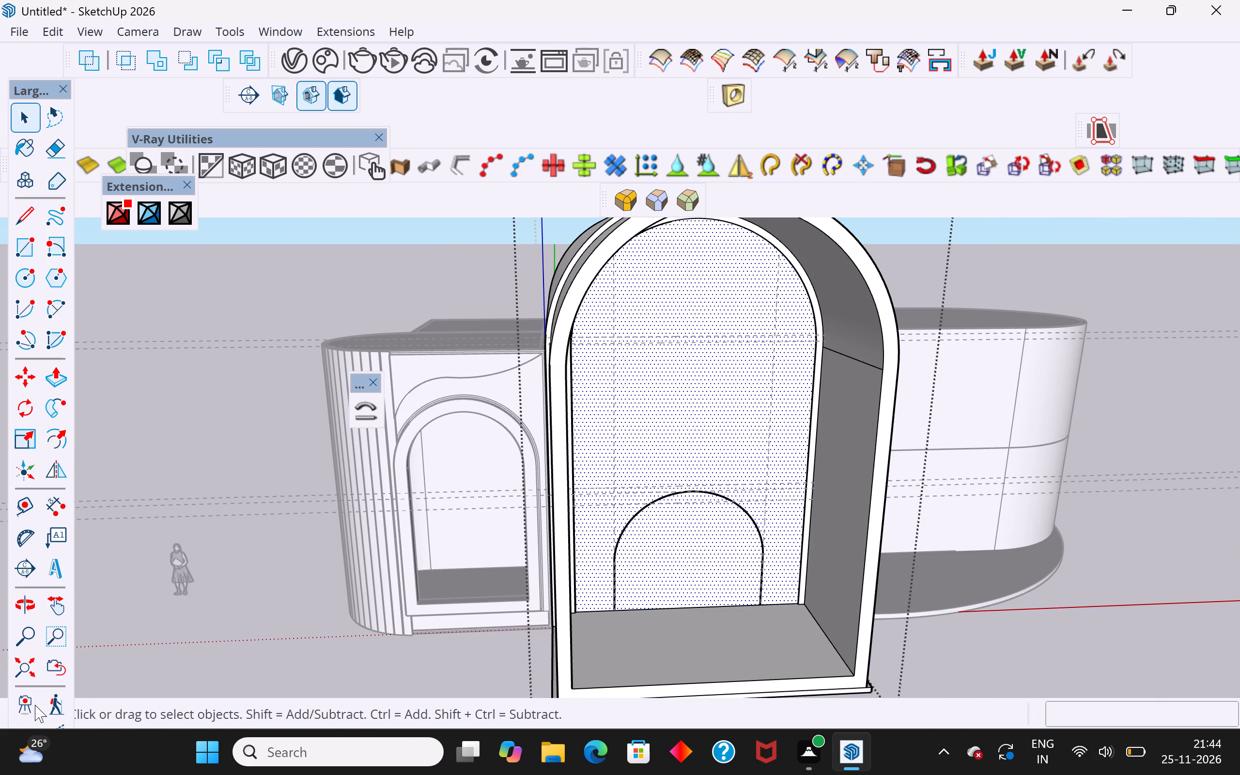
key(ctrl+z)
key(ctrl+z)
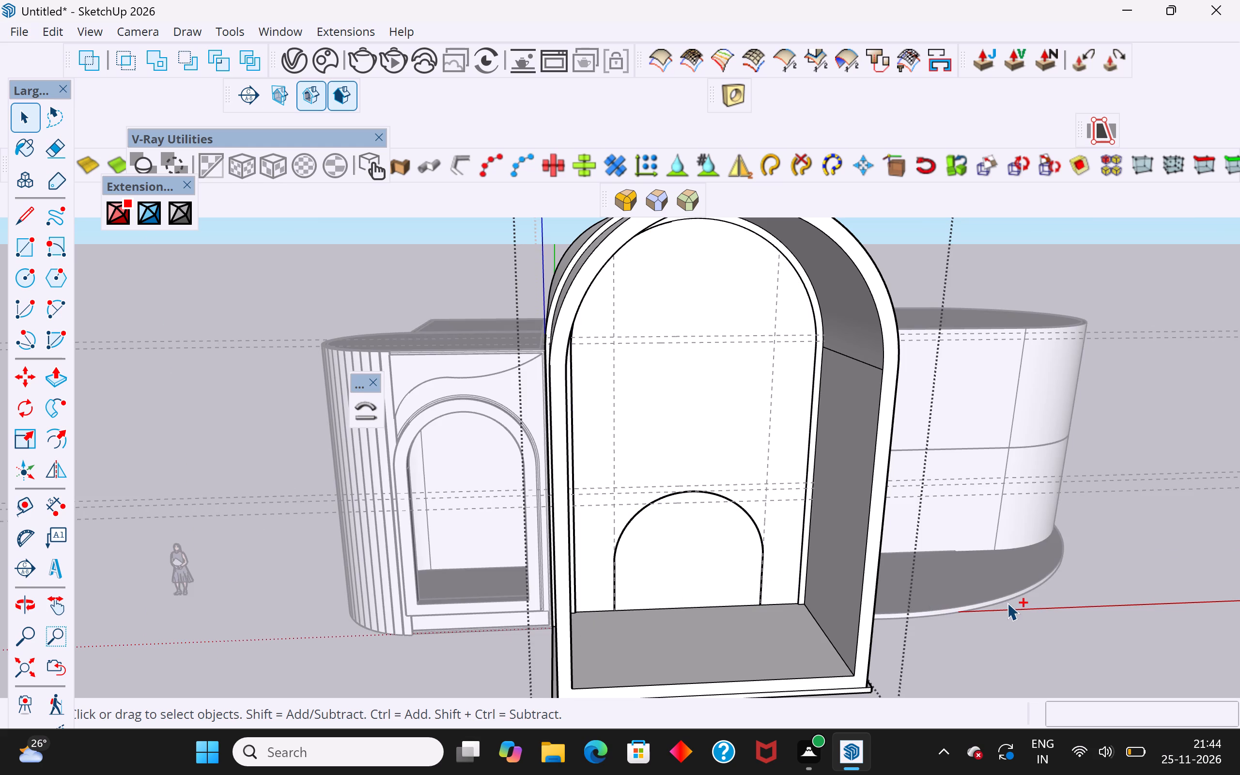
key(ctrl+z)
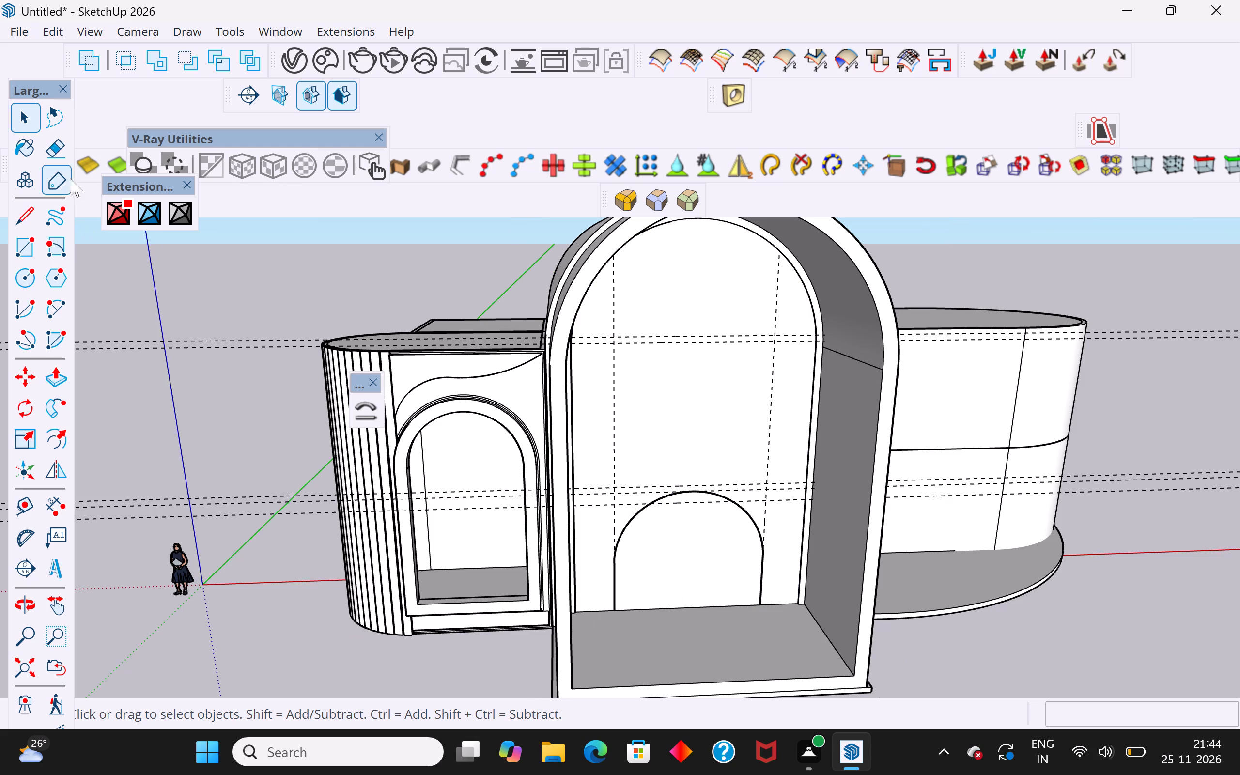
Inside the arched frame's group, delete the smaller arched outline's arc and both of its vertical lines.
click(356, 311)
scroll(754, 496, up, 7)
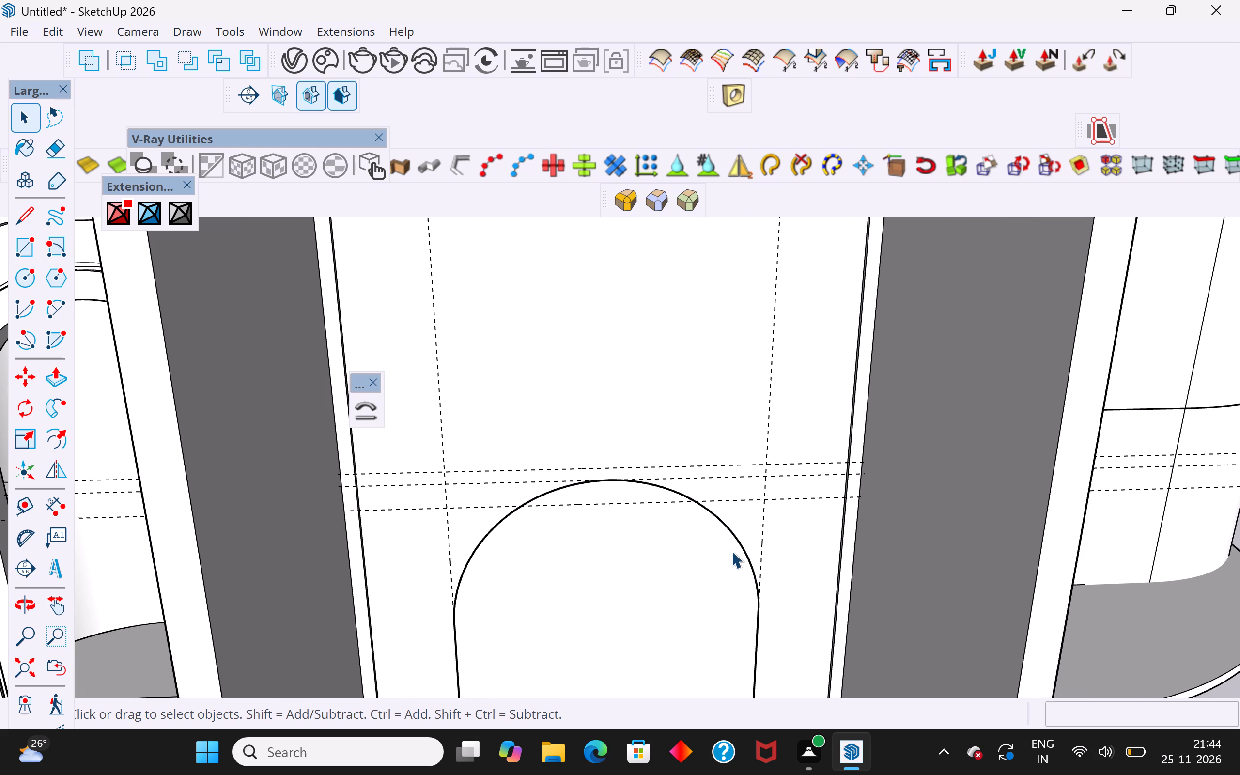
click(735, 545)
double_click(748, 558)
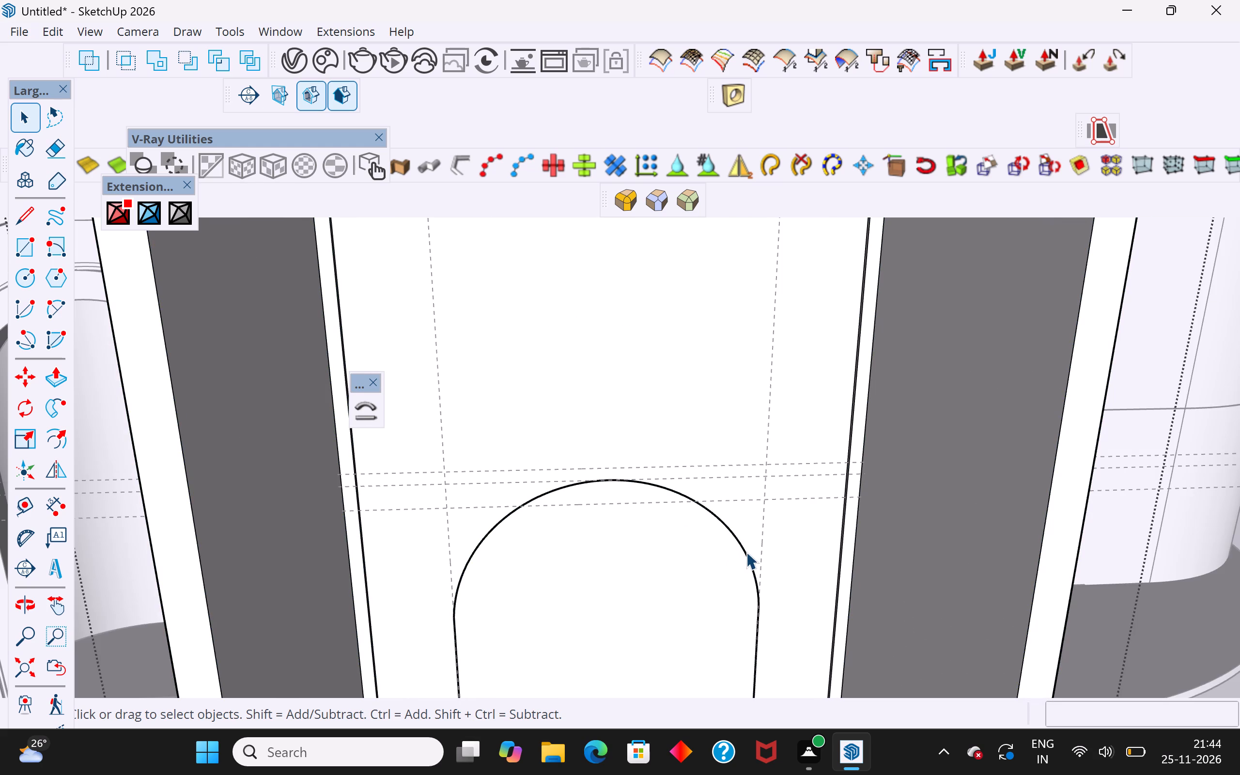
click(746, 552)
key(Delete)
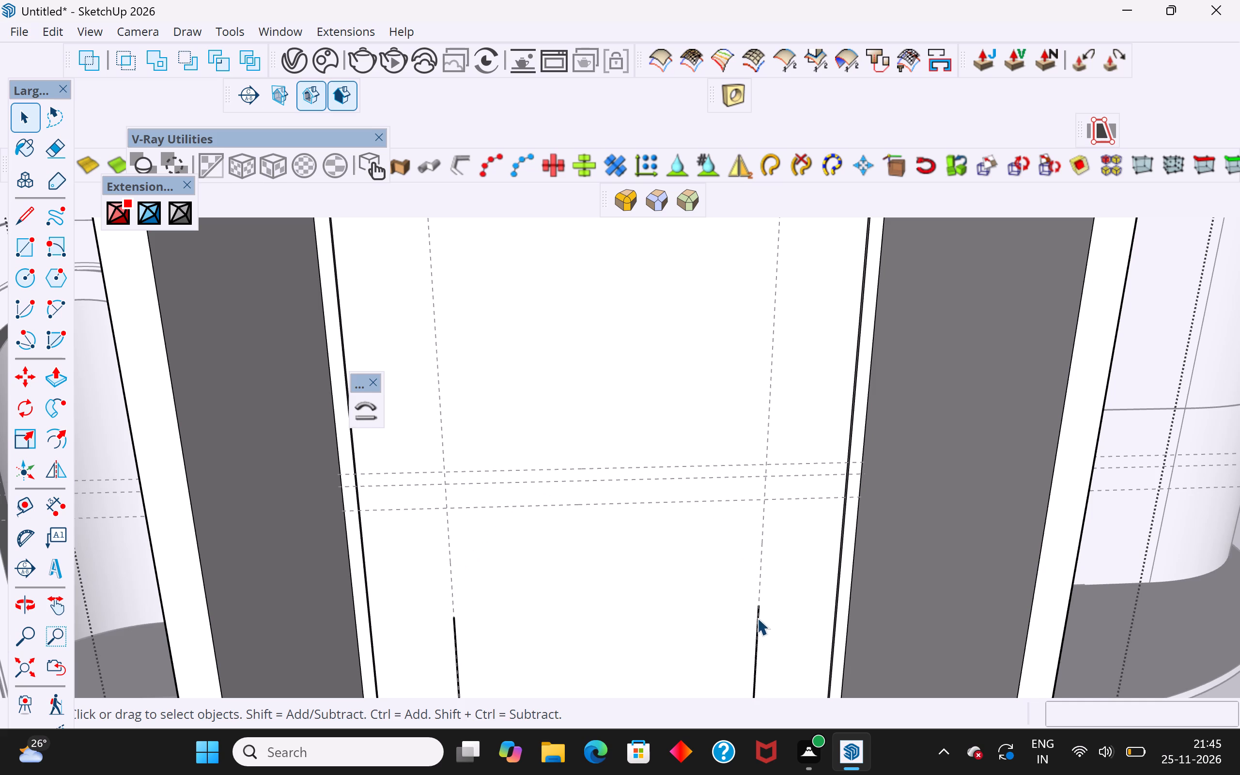
click(757, 618)
key(Delete)
click(455, 654)
key(Delete)
Draw a 4' vertical line up from the back panel's bottom edge, between the two vertical guides and nearer the left one.
scroll(489, 448, down, 5)
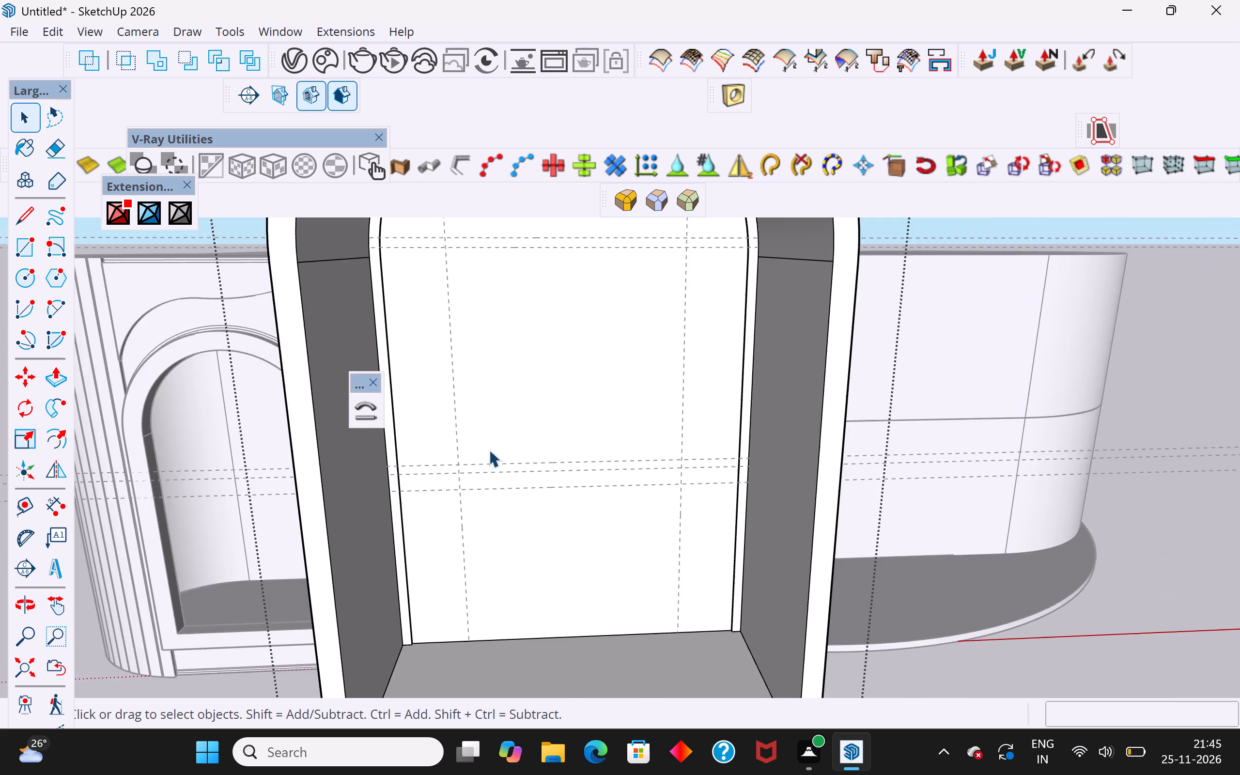
scroll(553, 622, up, 10)
middle_drag(554, 623, 543, 664)
click(557, 498)
click(557, 490)
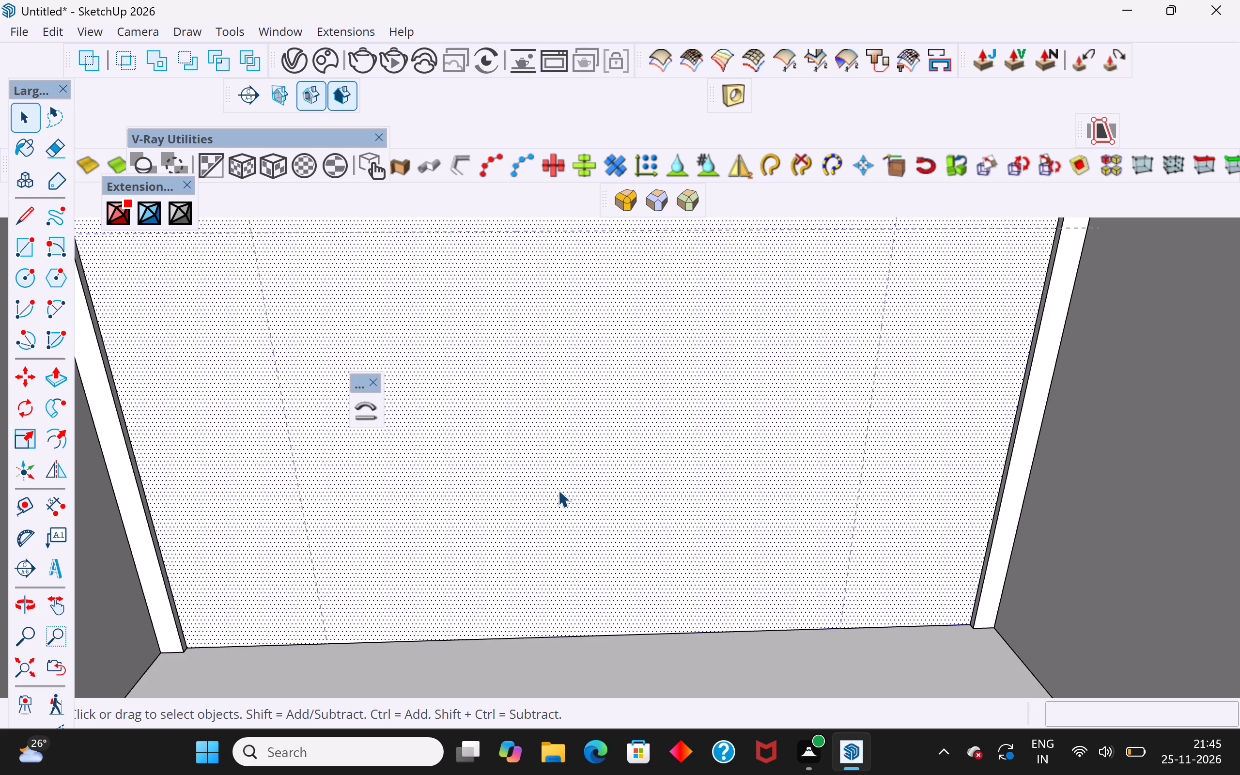
middle_drag(632, 512, 605, 403)
scroll(596, 491, down, 10)
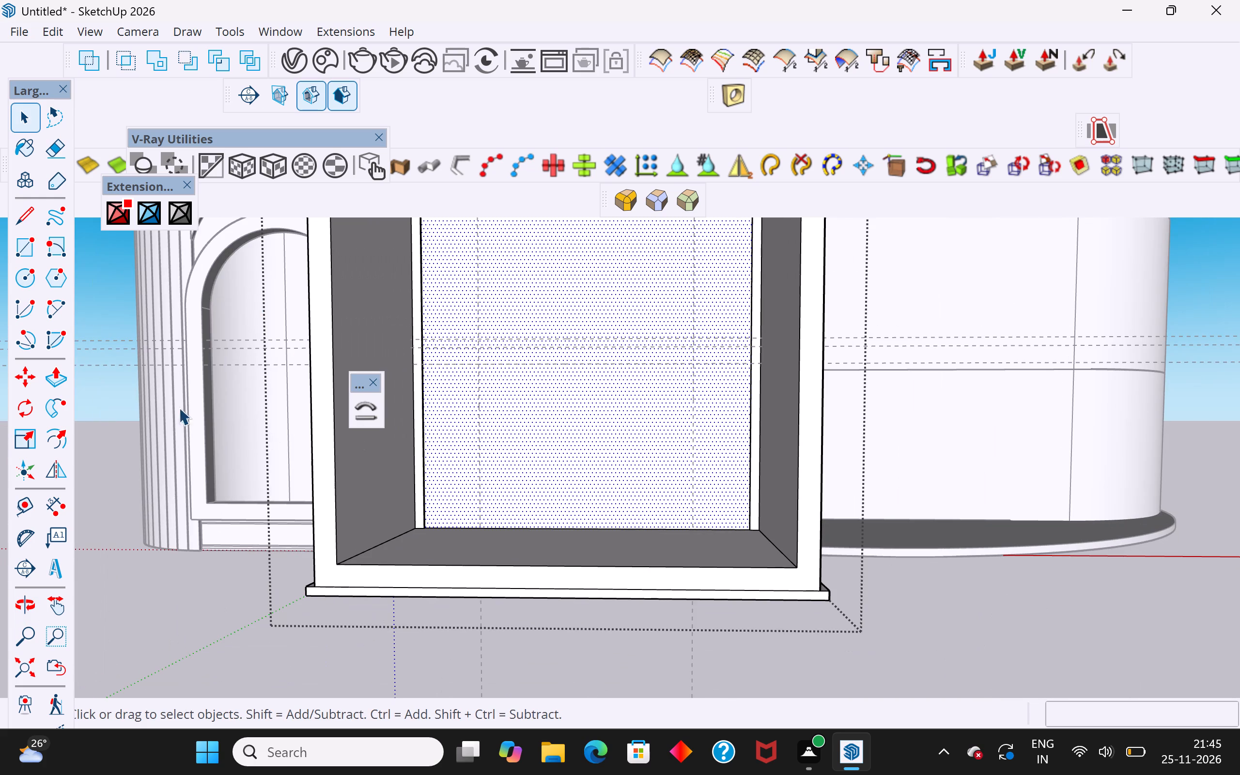
click(25, 227)
scroll(597, 468, up, 3)
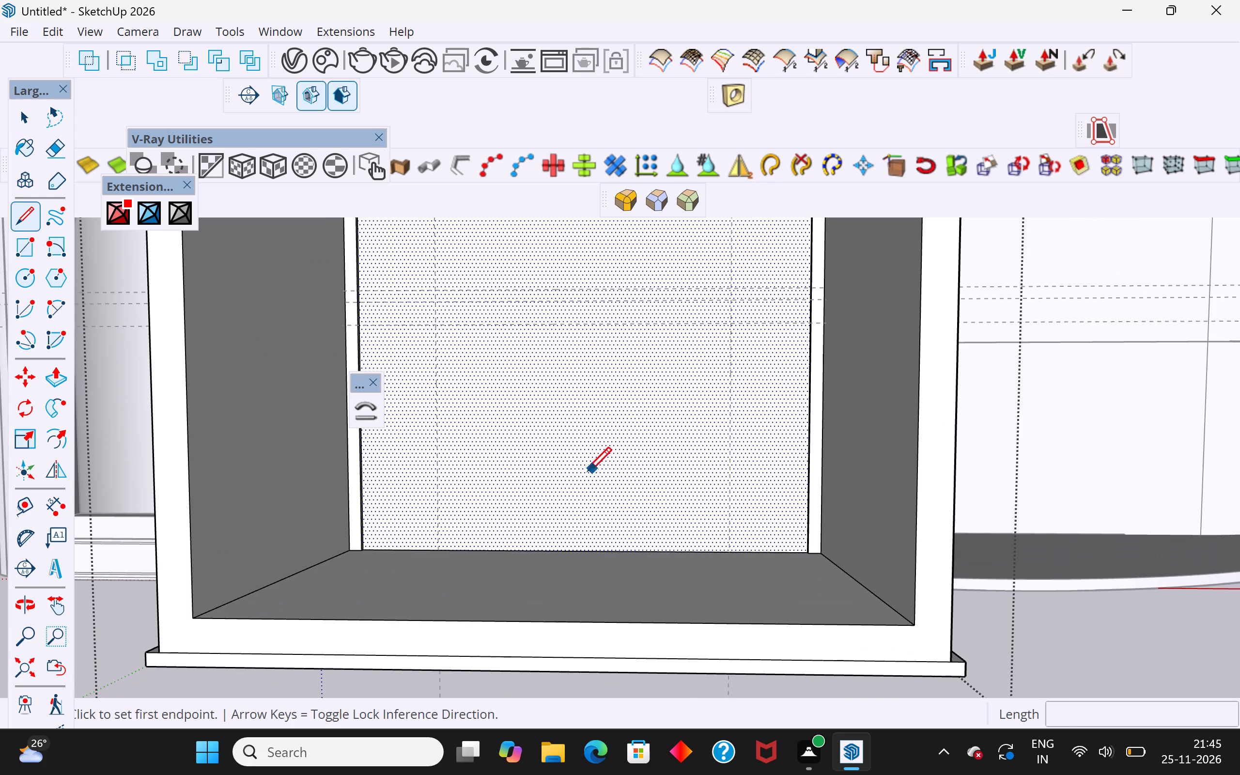
click(520, 550)
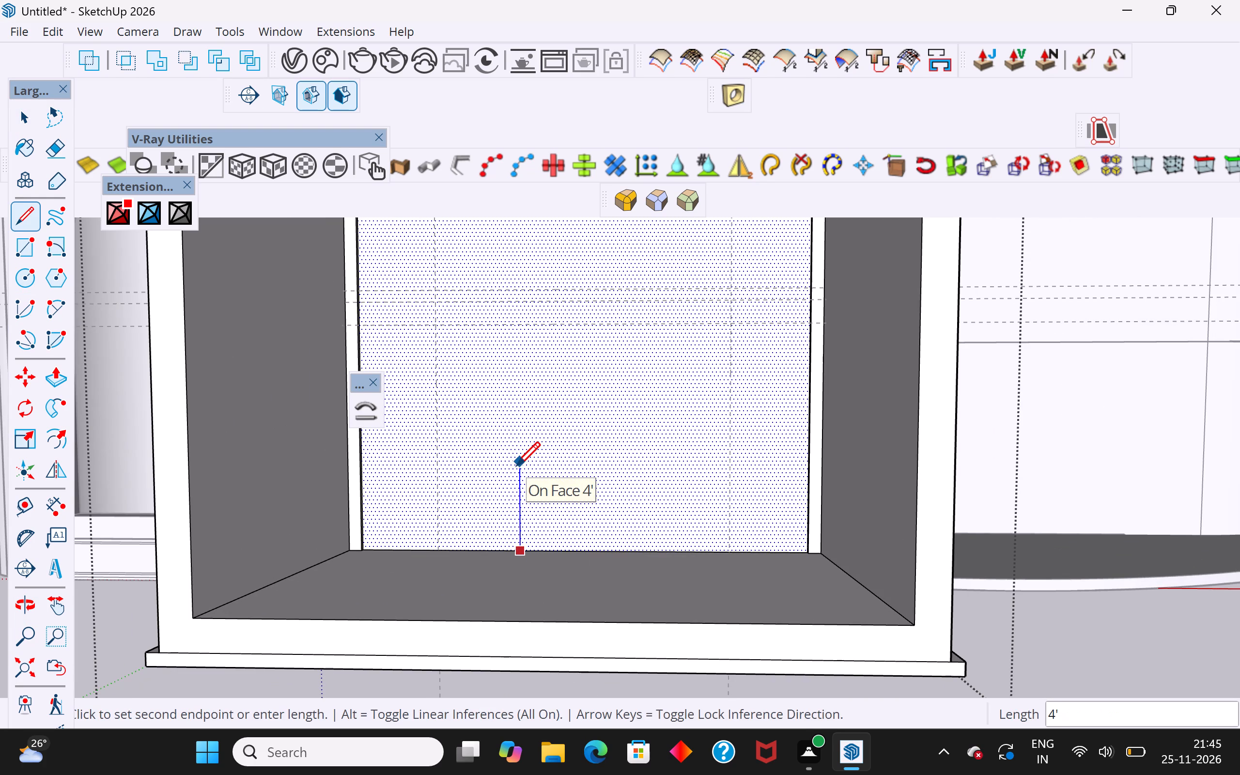
text(4')
key(Return)
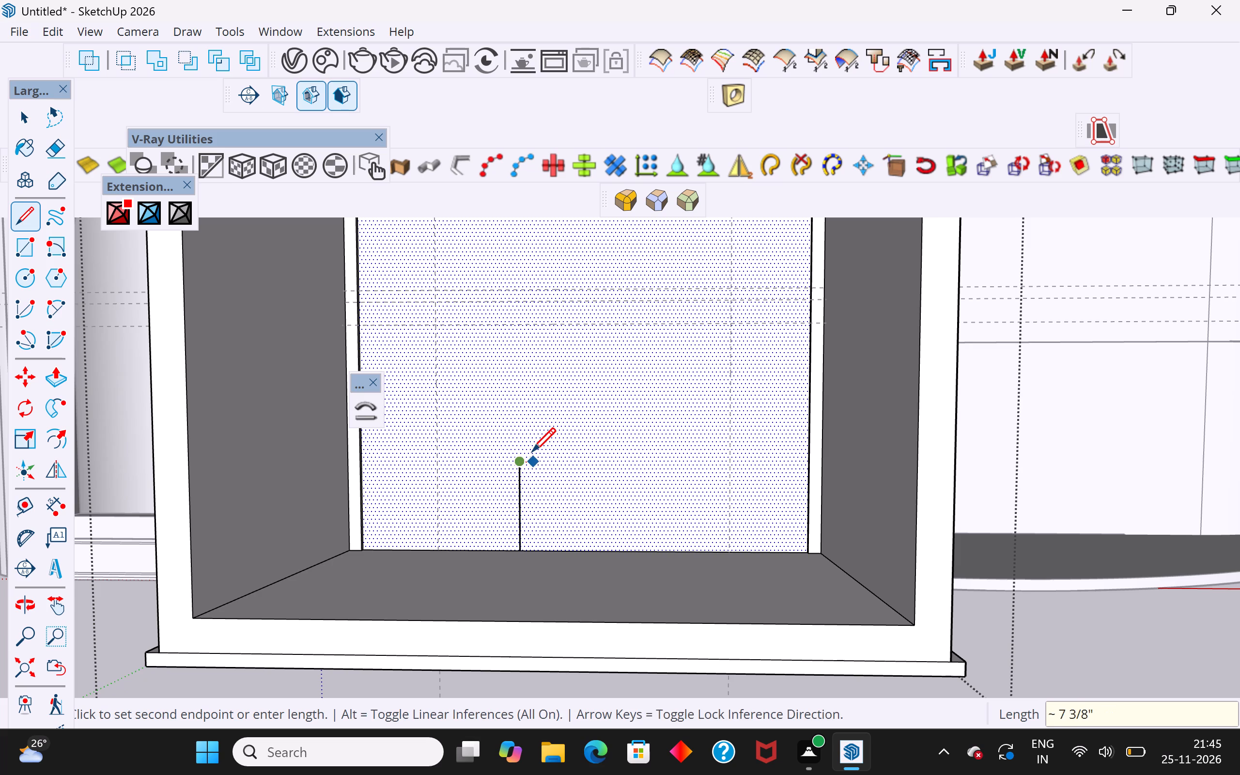
key(Escape)
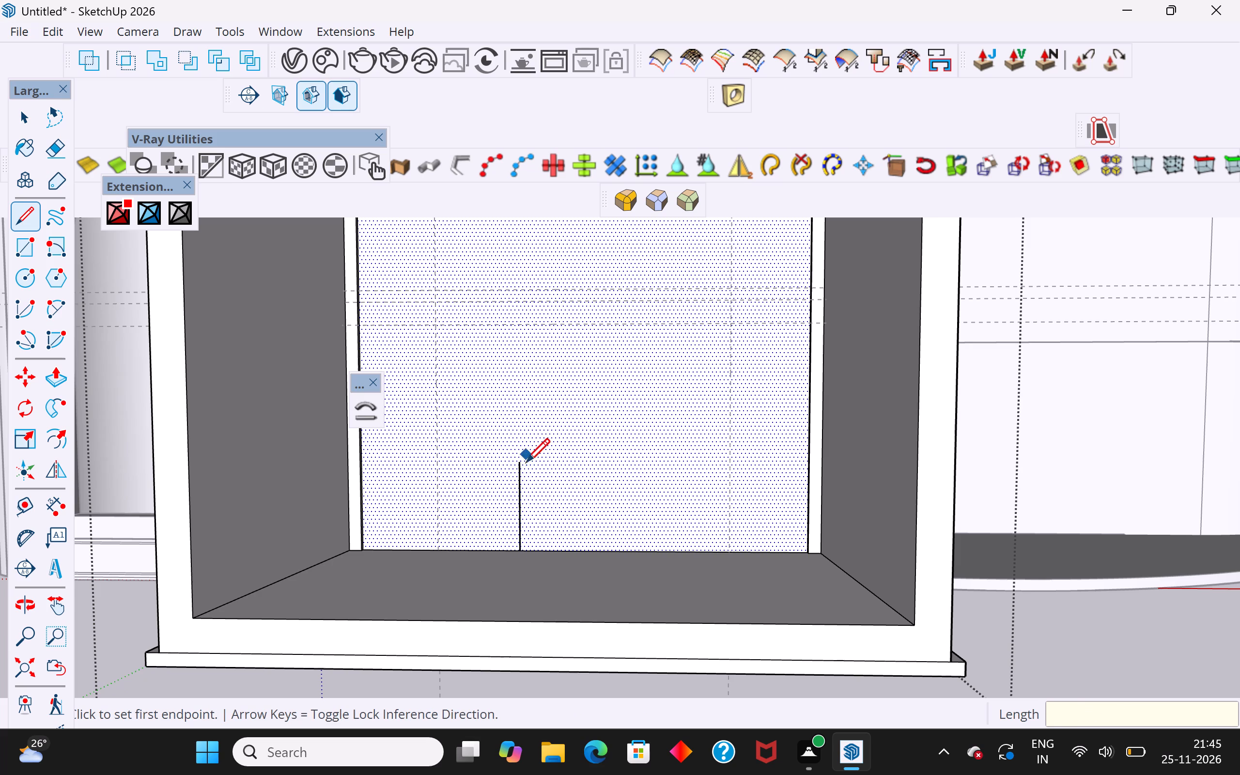
Draw a second 4' vertical line further right from the bottom edge and join both tops to close a small rectangle.
click(633, 551)
click(631, 462)
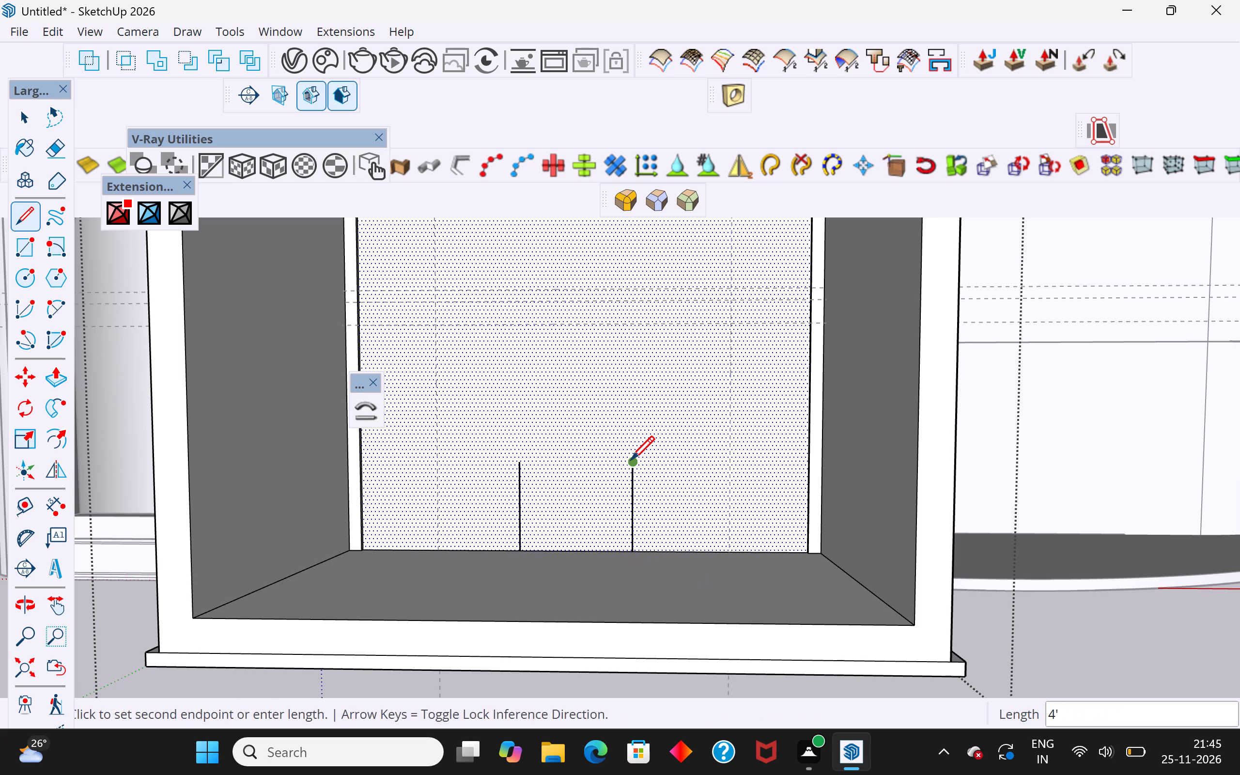
click(518, 455)
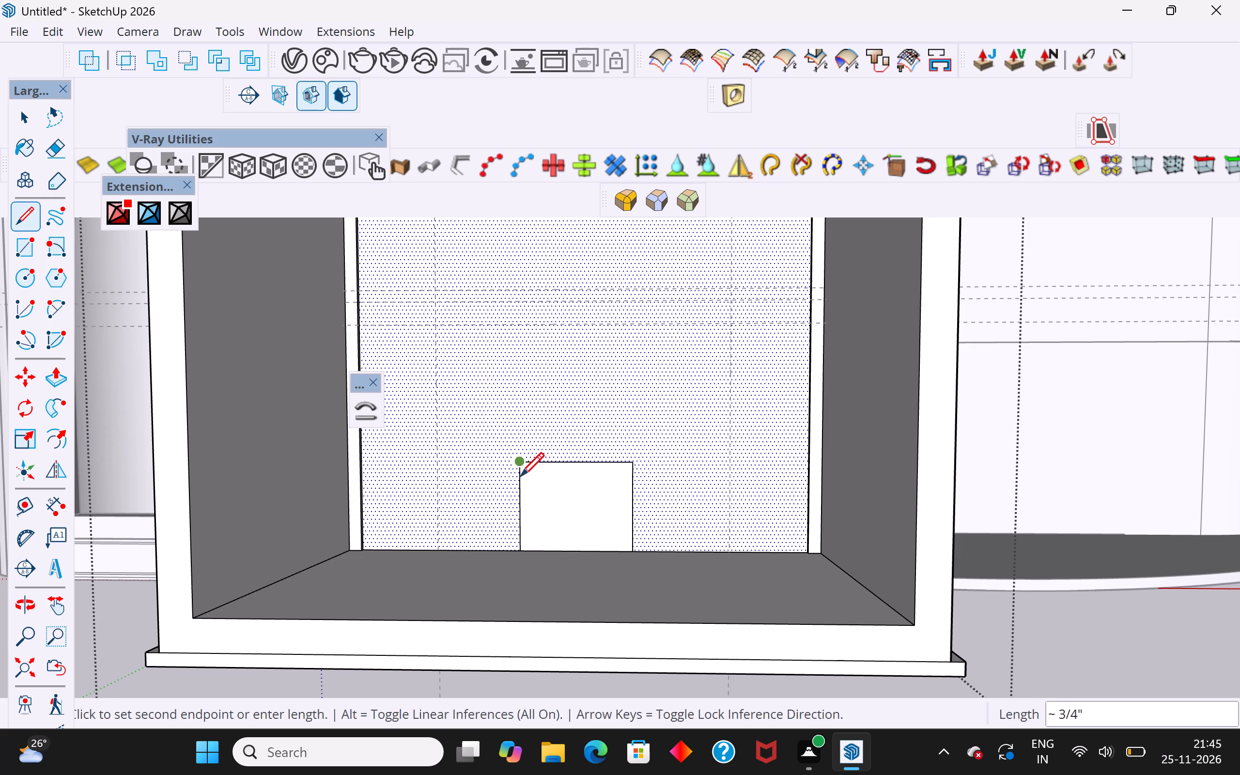
key(Escape)
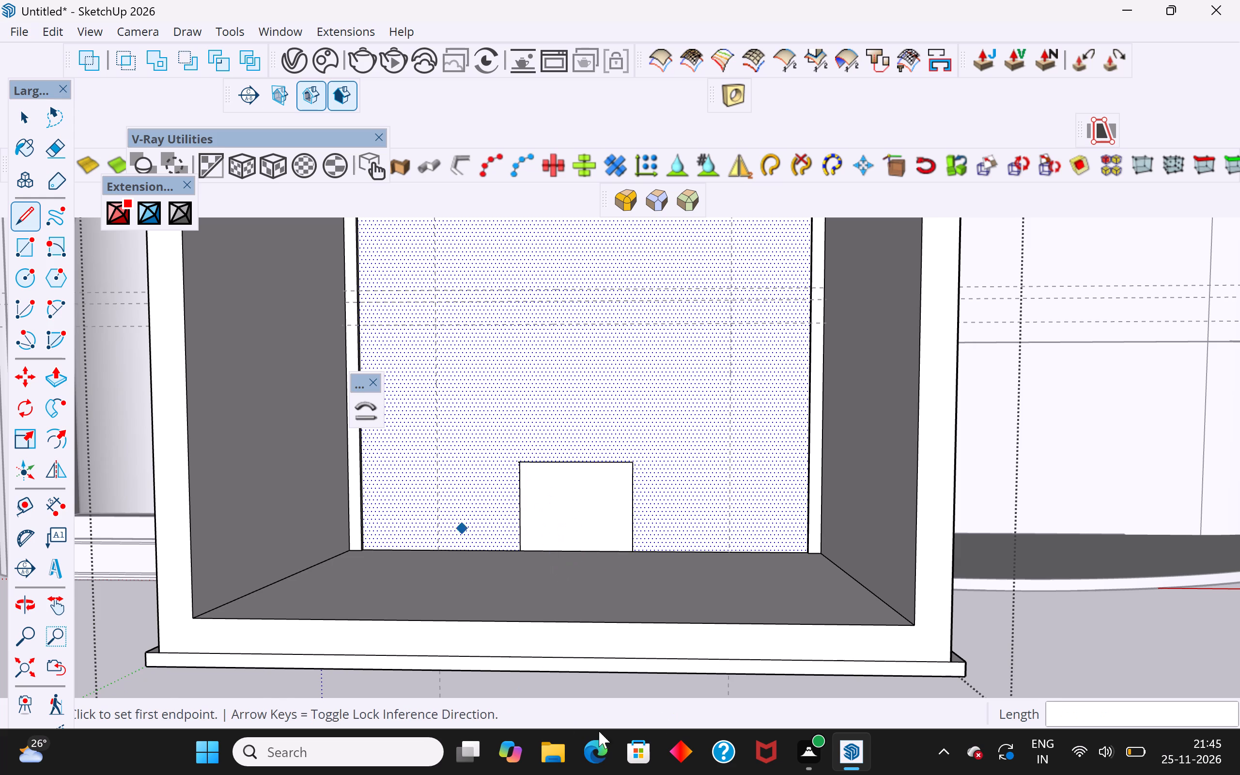
Test-select the small rectangle's face on the back panel, and undo the three lines that formed it.
click(20, 122)
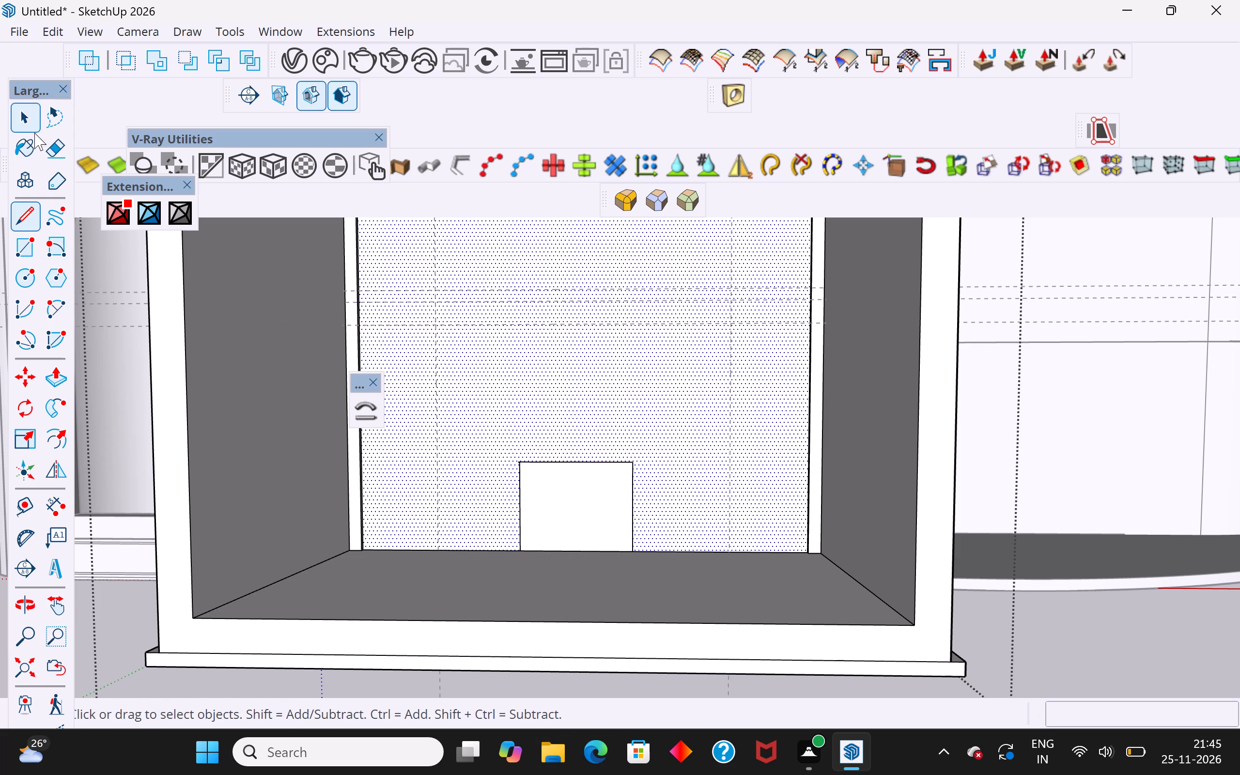
click(569, 484)
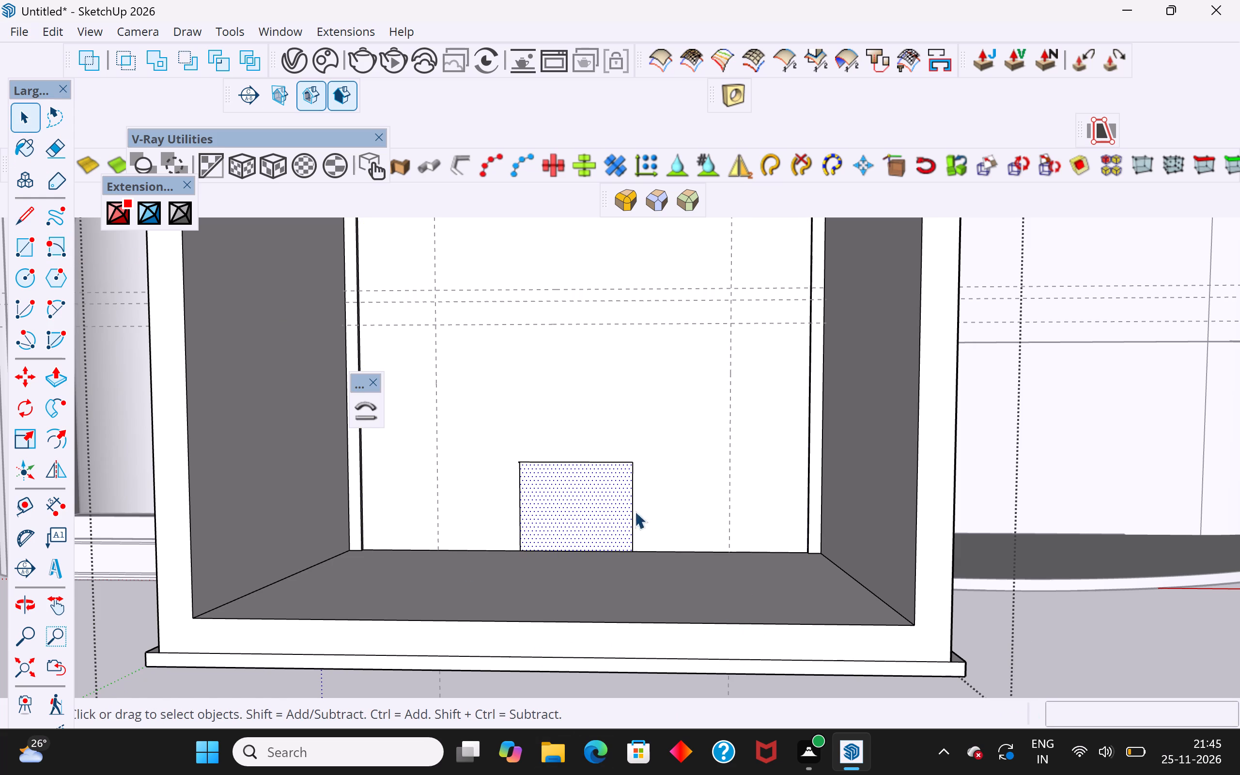
middle_drag(635, 518, 566, 580)
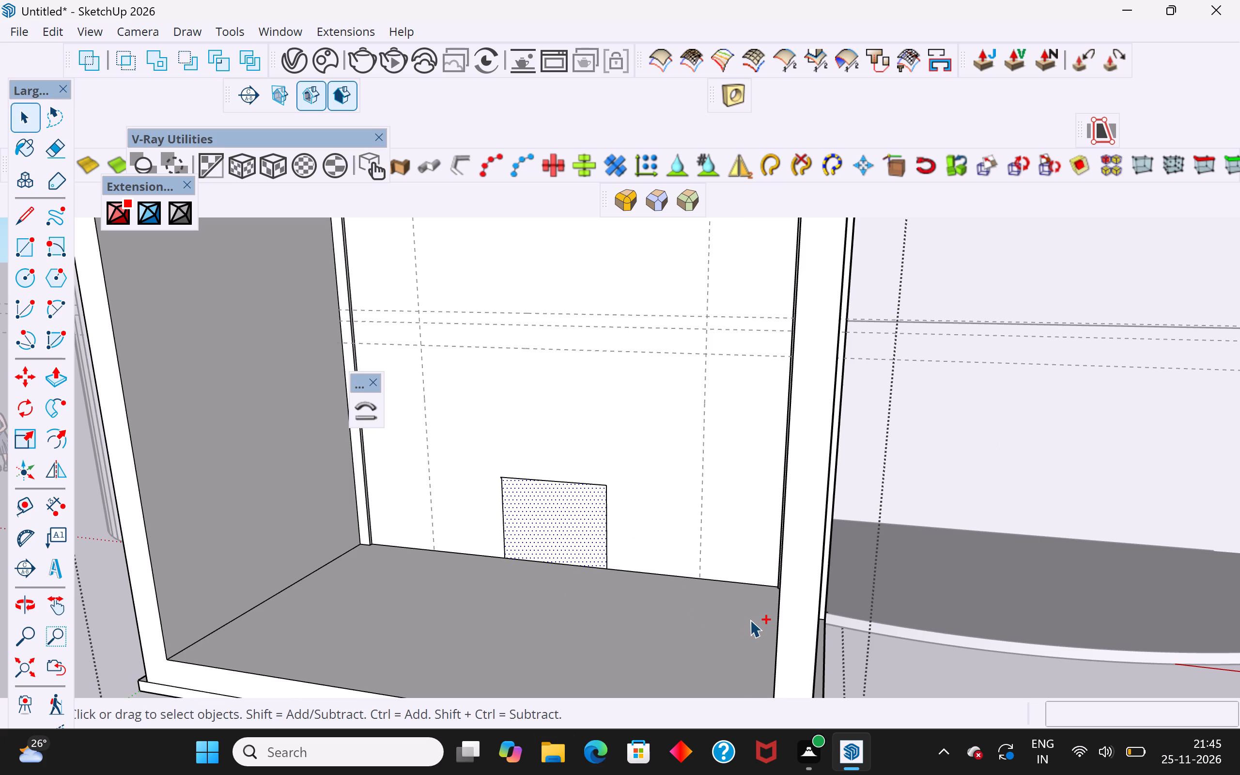
key(ctrl+z)
key(ctrl+z)
key(ctrl+z)
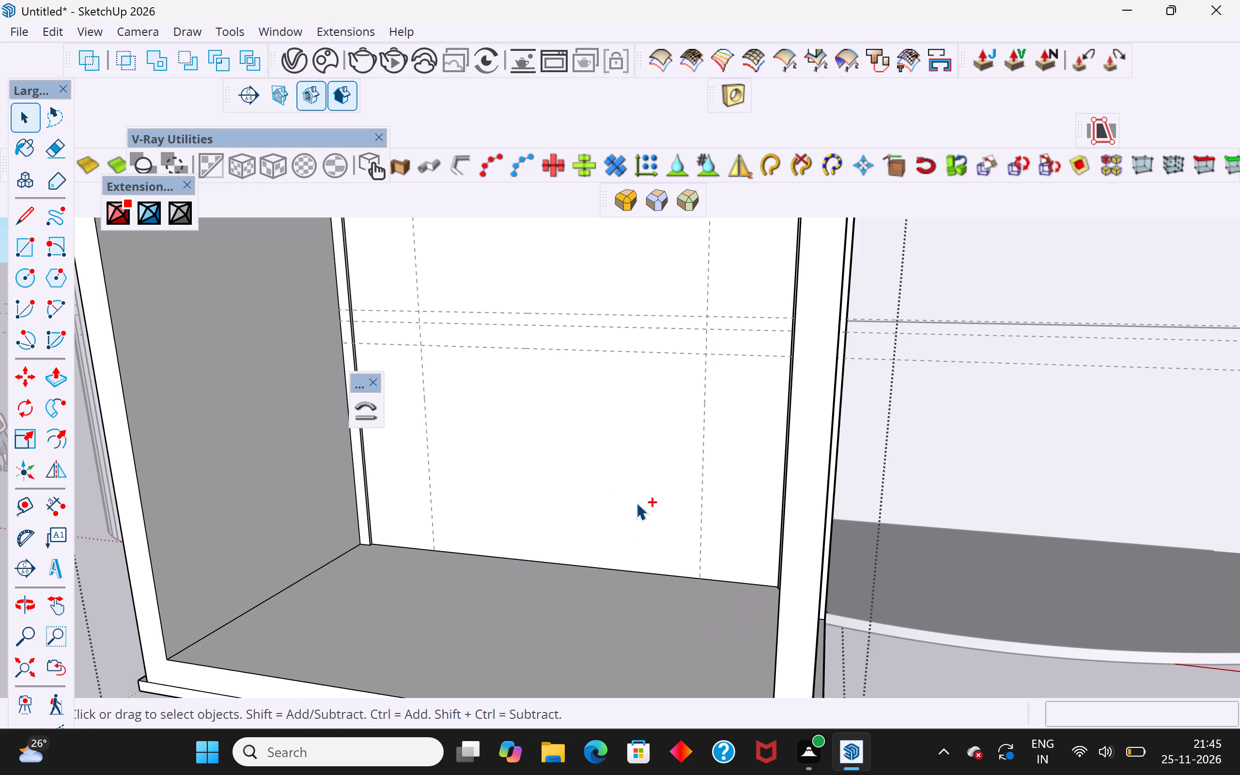
Draw a rectangle about 13' 7/8" by 6' 8 1/8" on the back panel, between the two vertical guides and down to its bottom edge.
triple_click(590, 448)
click(590, 447)
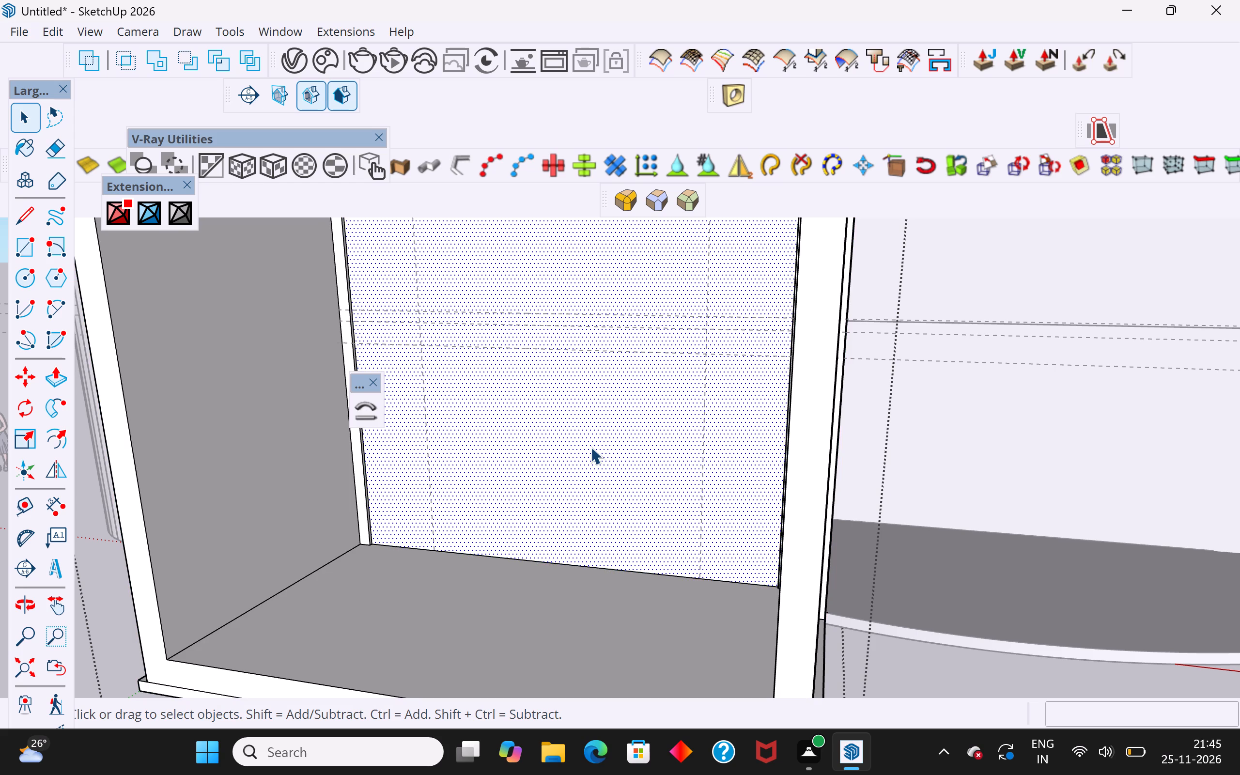
click(33, 253)
scroll(591, 606, down, 4)
middle_drag(635, 549, 677, 502)
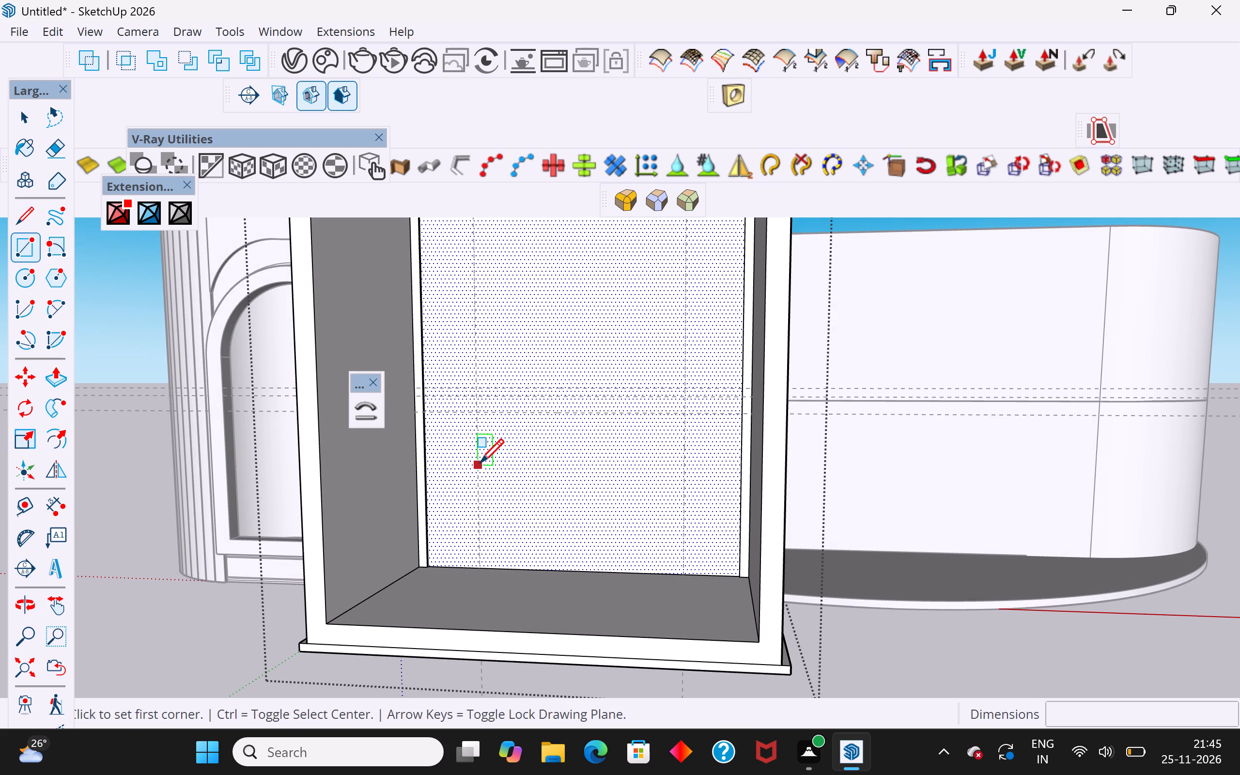
click(480, 465)
scroll(685, 571, up, 2)
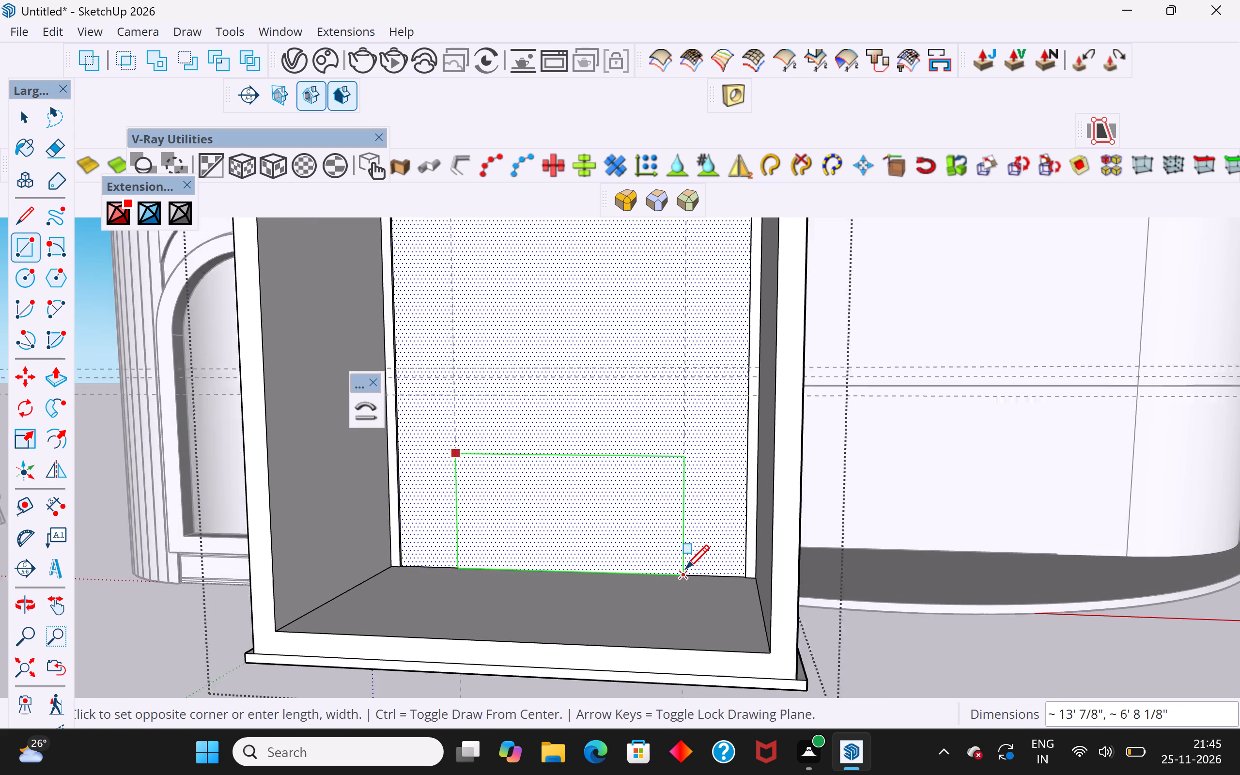
scroll(685, 571, up, 1)
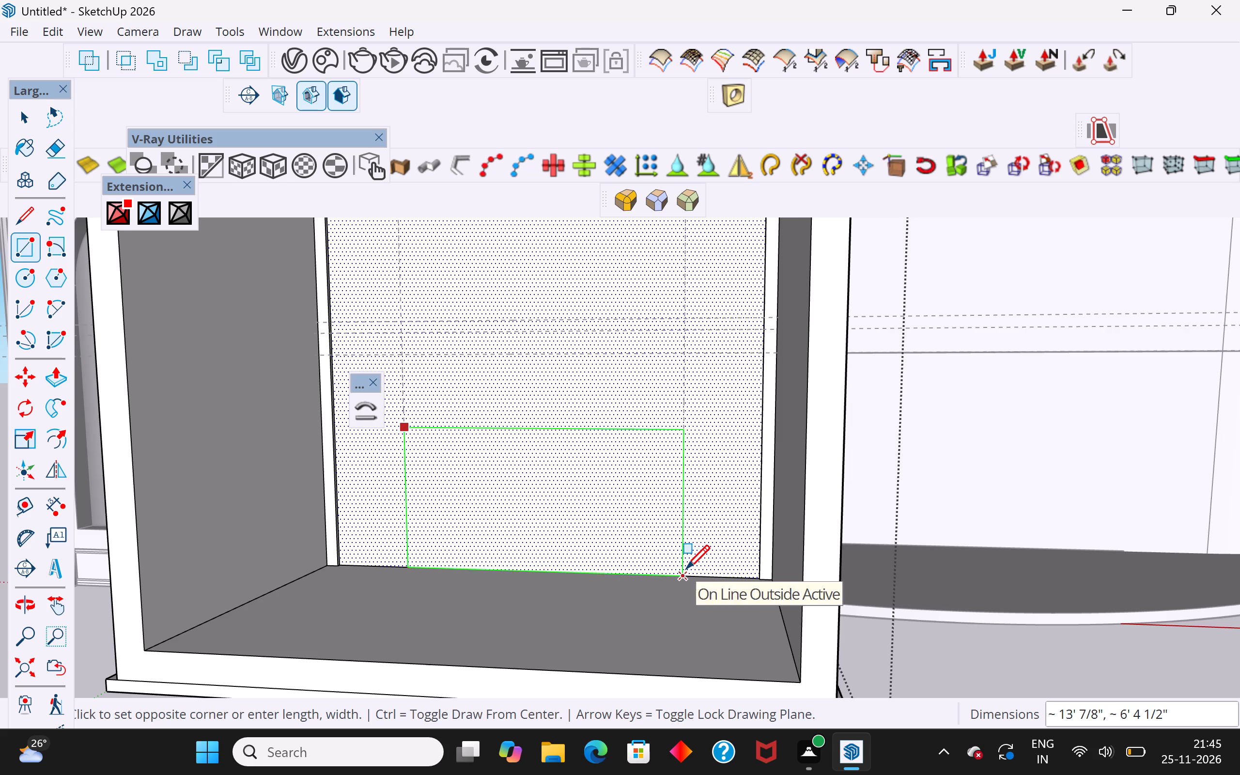
scroll(686, 571, up, 5)
click(683, 578)
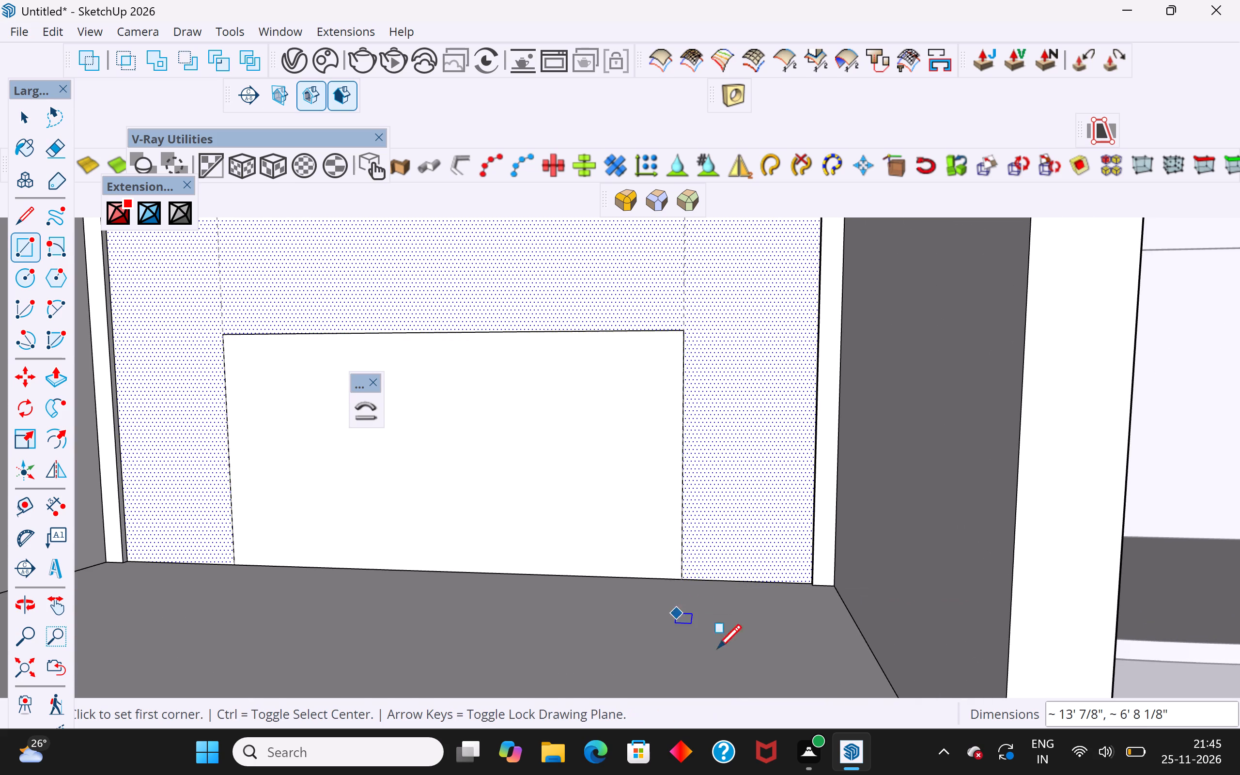
scroll(737, 666, down, 3)
scroll(737, 666, up, 1)
scroll(737, 666, down, 5)
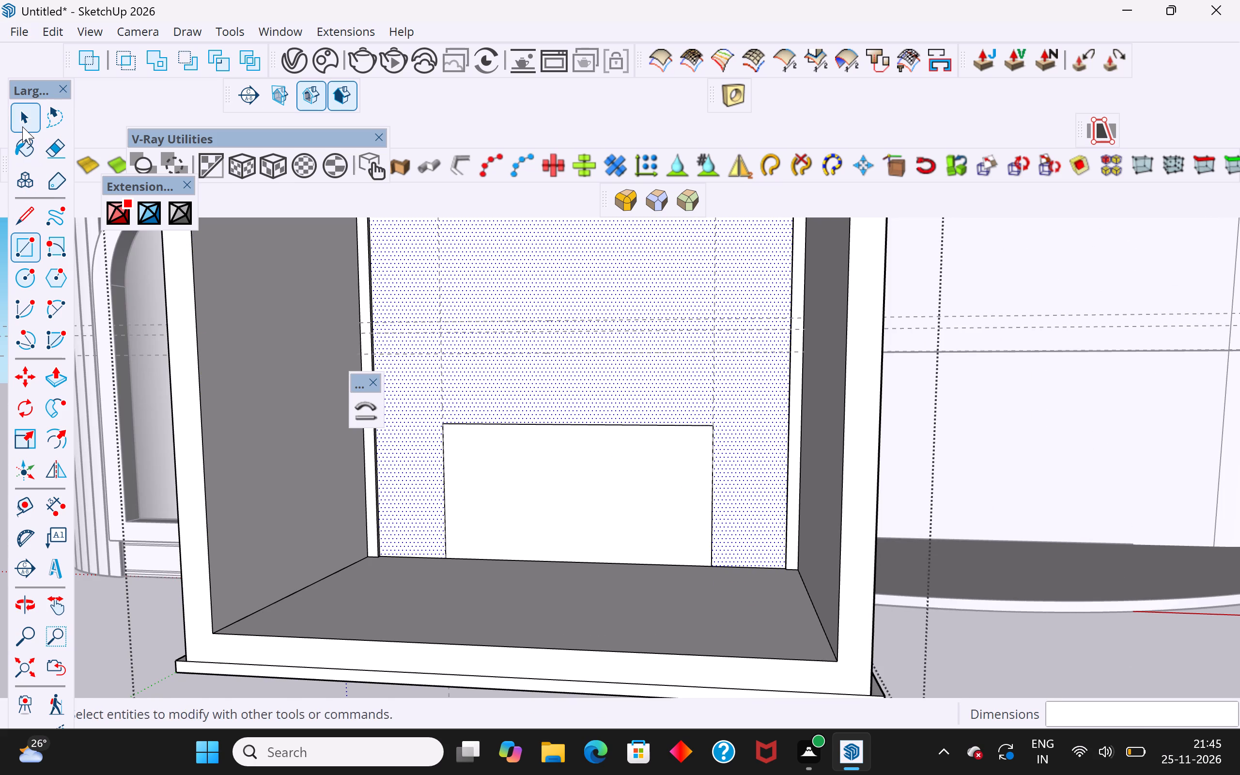
Leave and re-enter the frame's group, and test-select the new rectangle's face.
click(22, 126)
click(165, 605)
scroll(648, 682, down, 4)
middle_click(1006, 691)
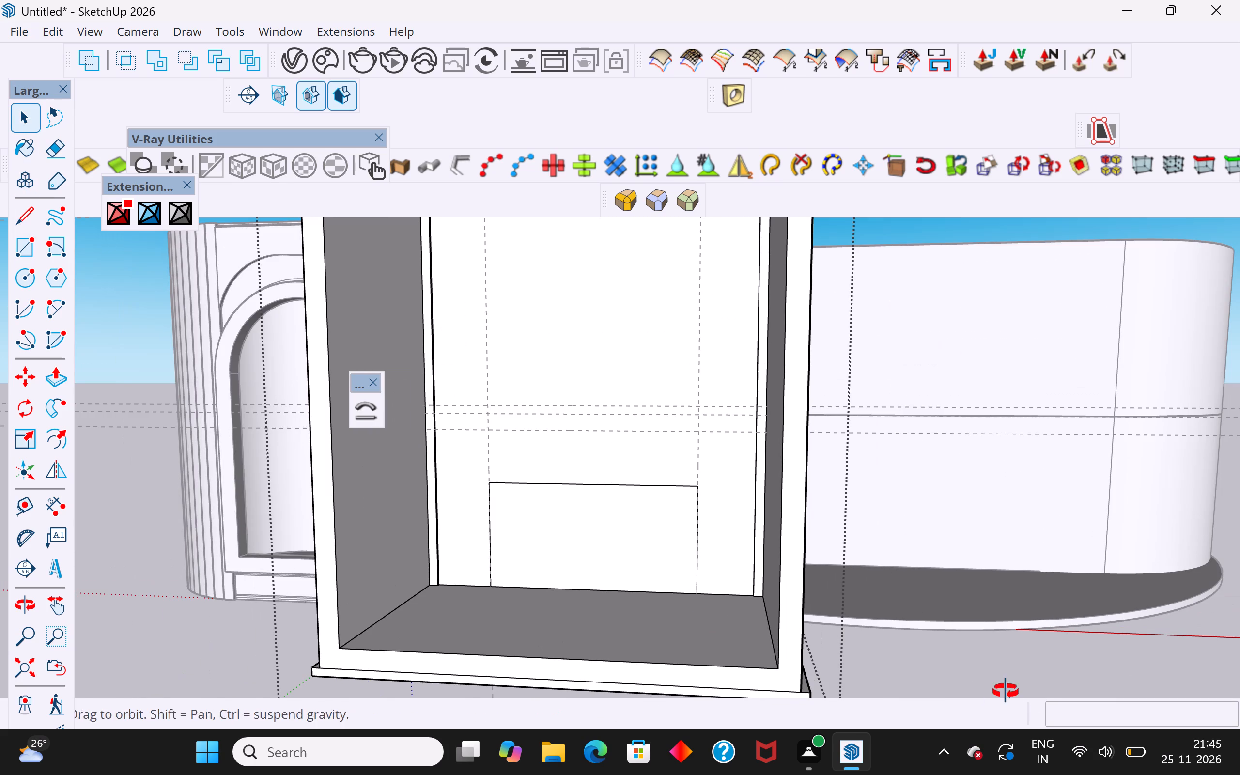
click(952, 669)
middle_drag(835, 626, 845, 630)
double_click(602, 545)
click(632, 516)
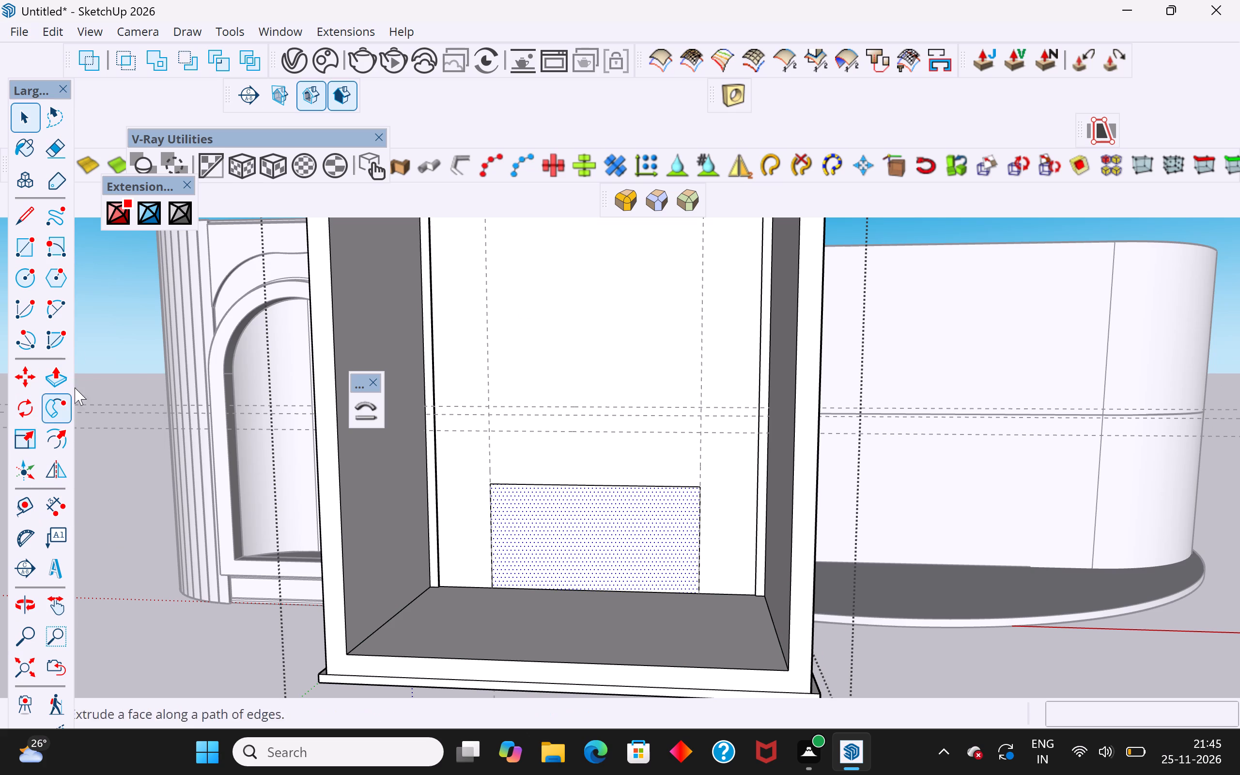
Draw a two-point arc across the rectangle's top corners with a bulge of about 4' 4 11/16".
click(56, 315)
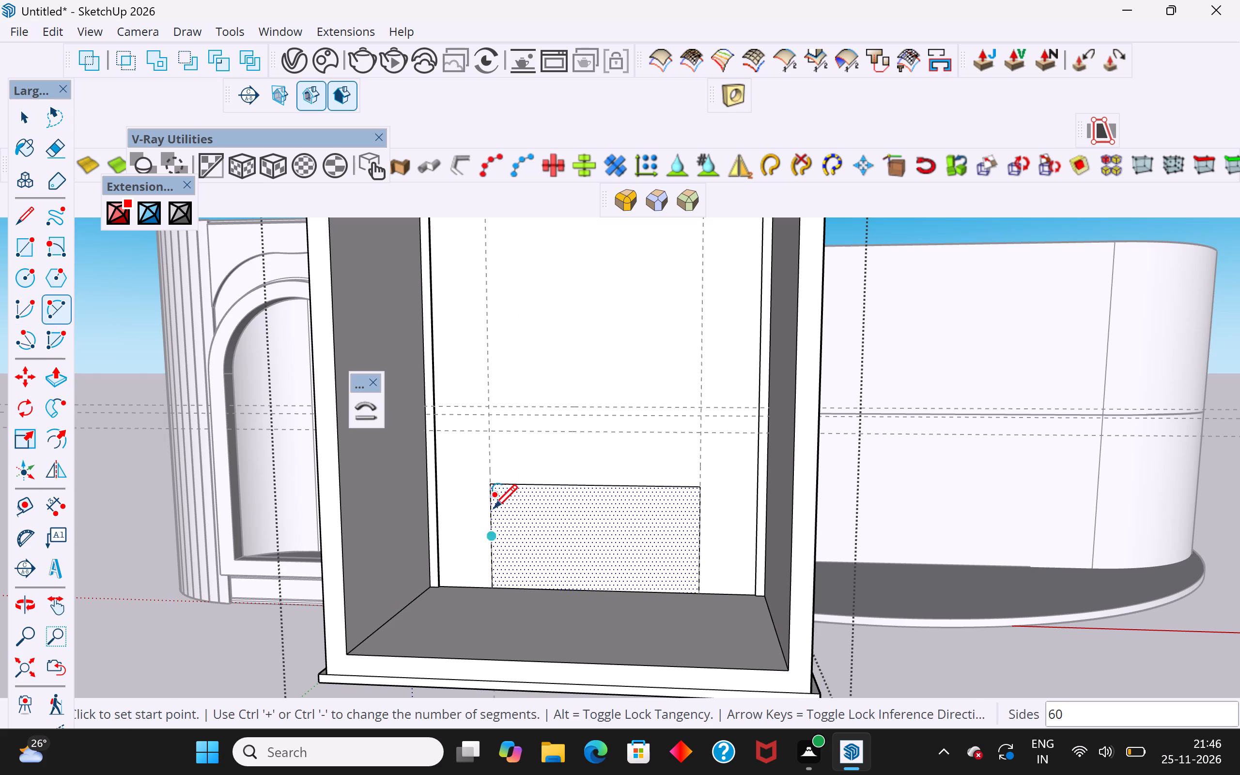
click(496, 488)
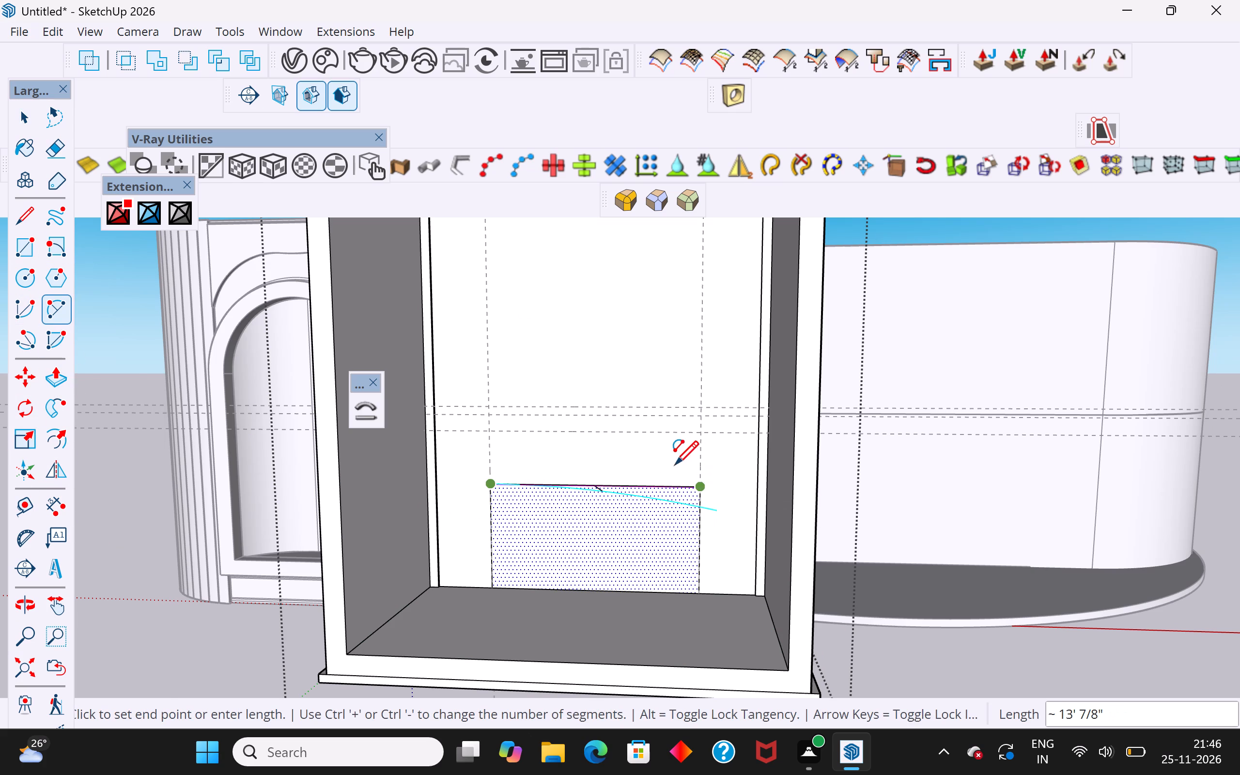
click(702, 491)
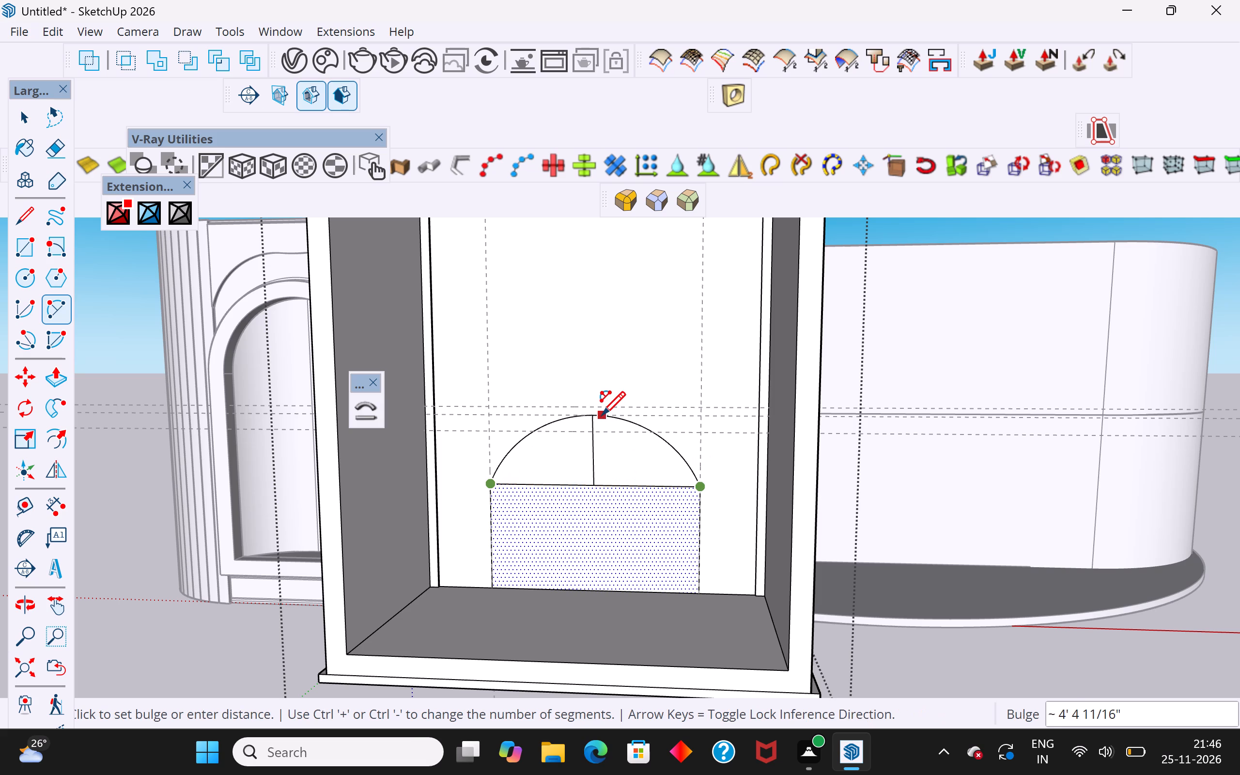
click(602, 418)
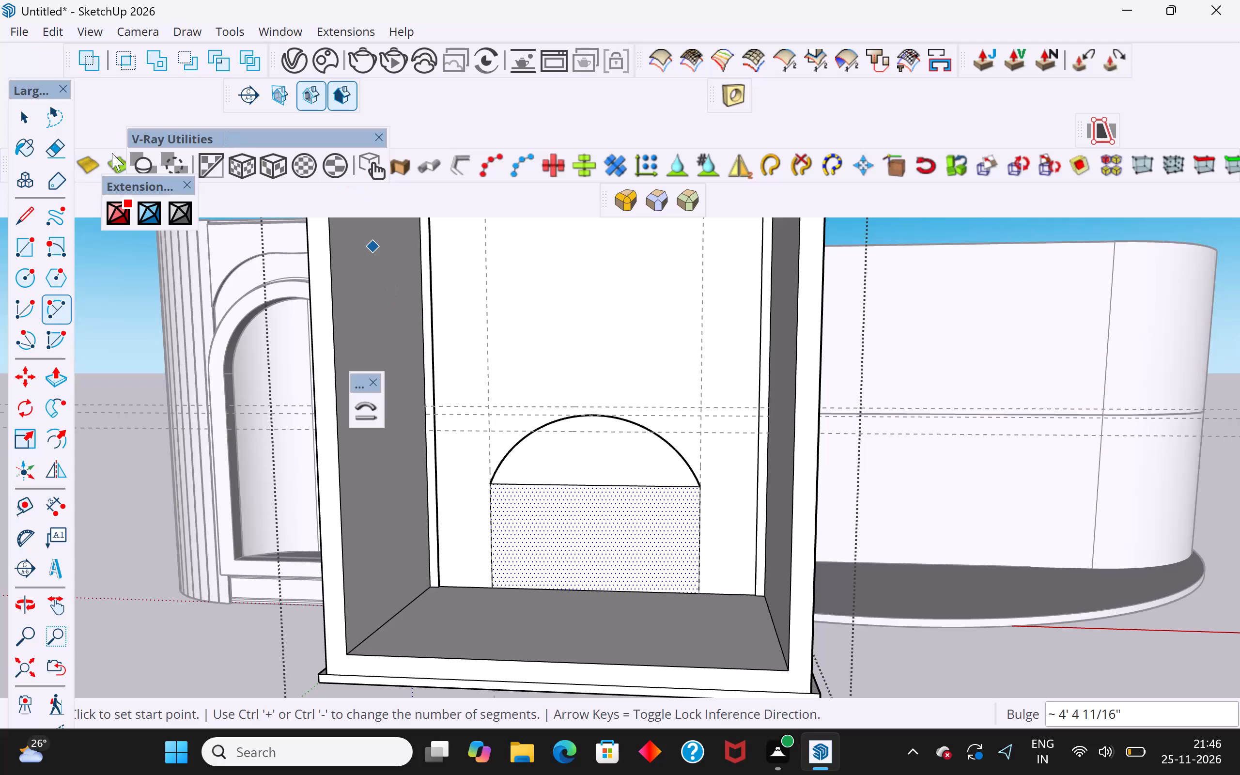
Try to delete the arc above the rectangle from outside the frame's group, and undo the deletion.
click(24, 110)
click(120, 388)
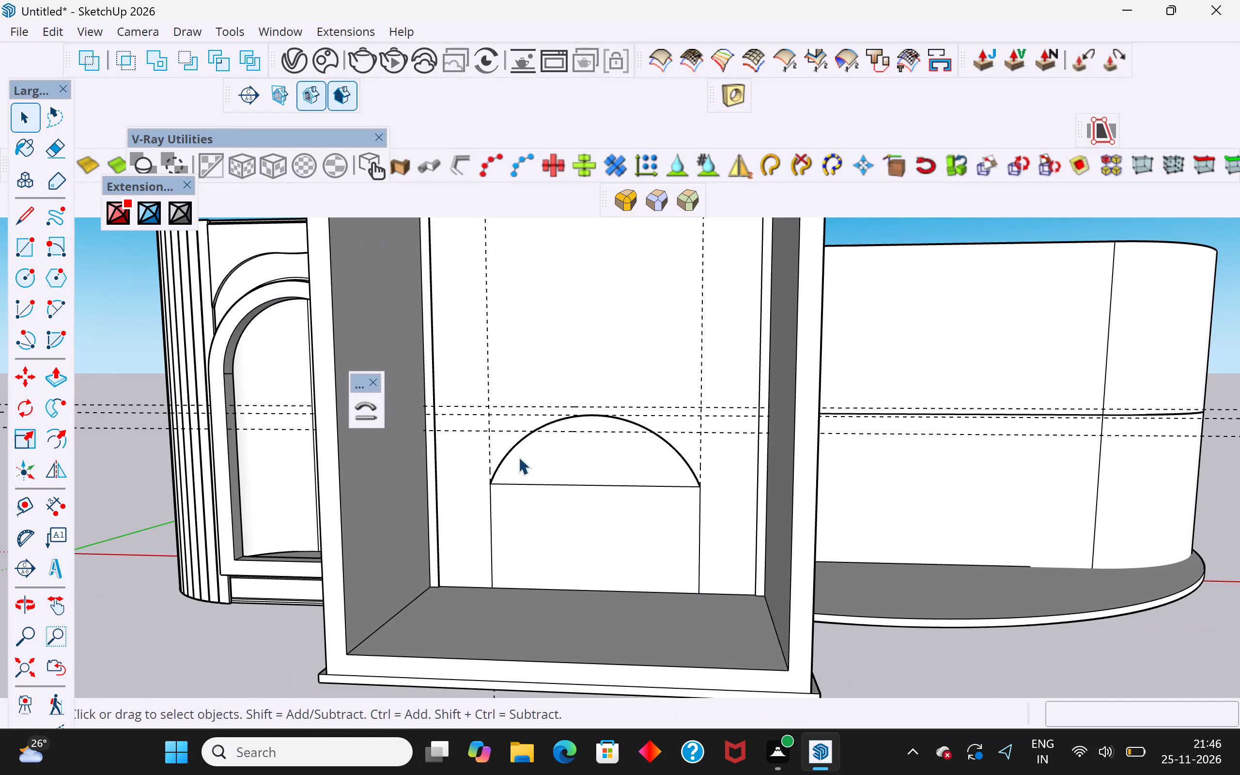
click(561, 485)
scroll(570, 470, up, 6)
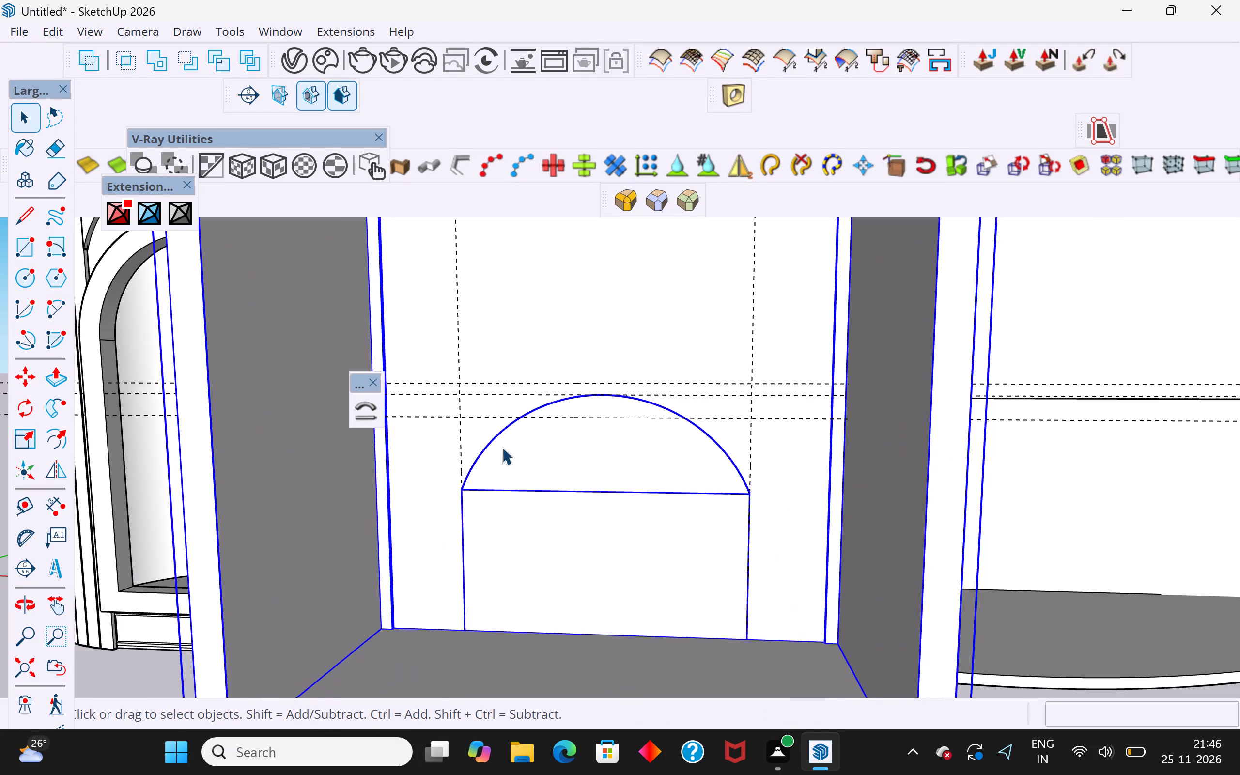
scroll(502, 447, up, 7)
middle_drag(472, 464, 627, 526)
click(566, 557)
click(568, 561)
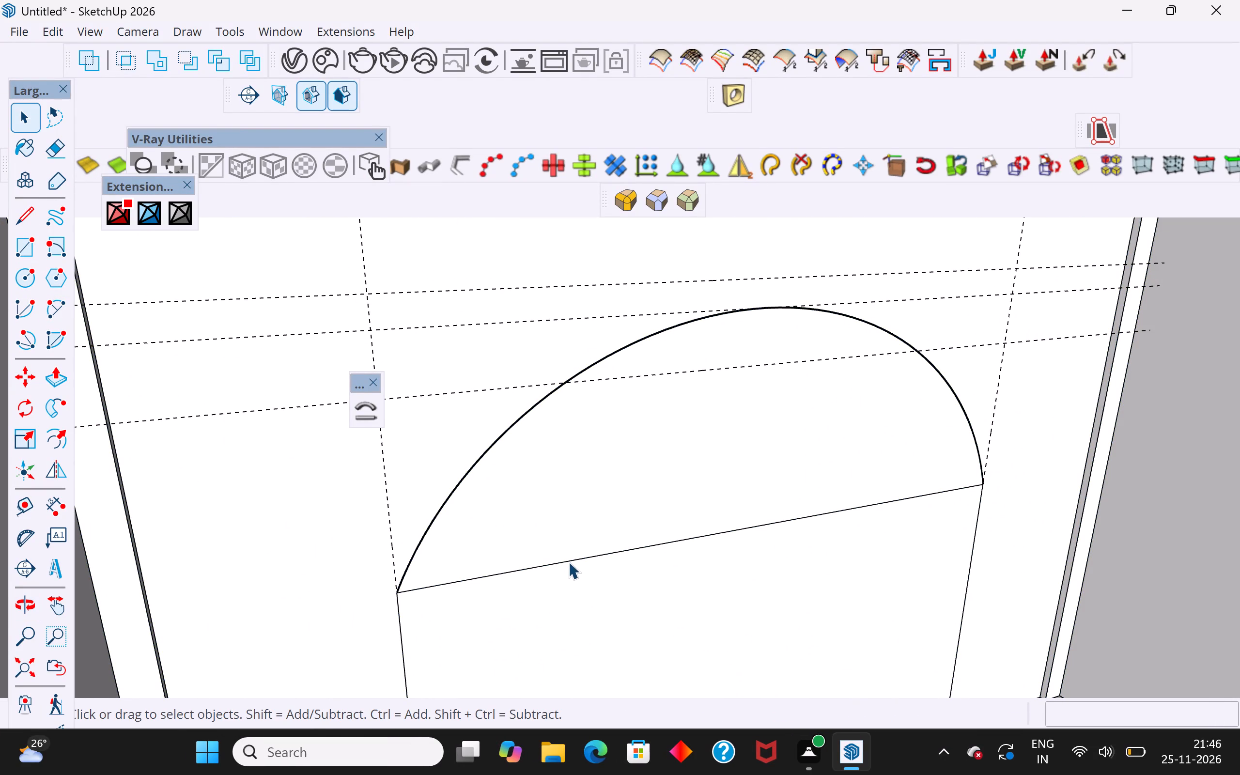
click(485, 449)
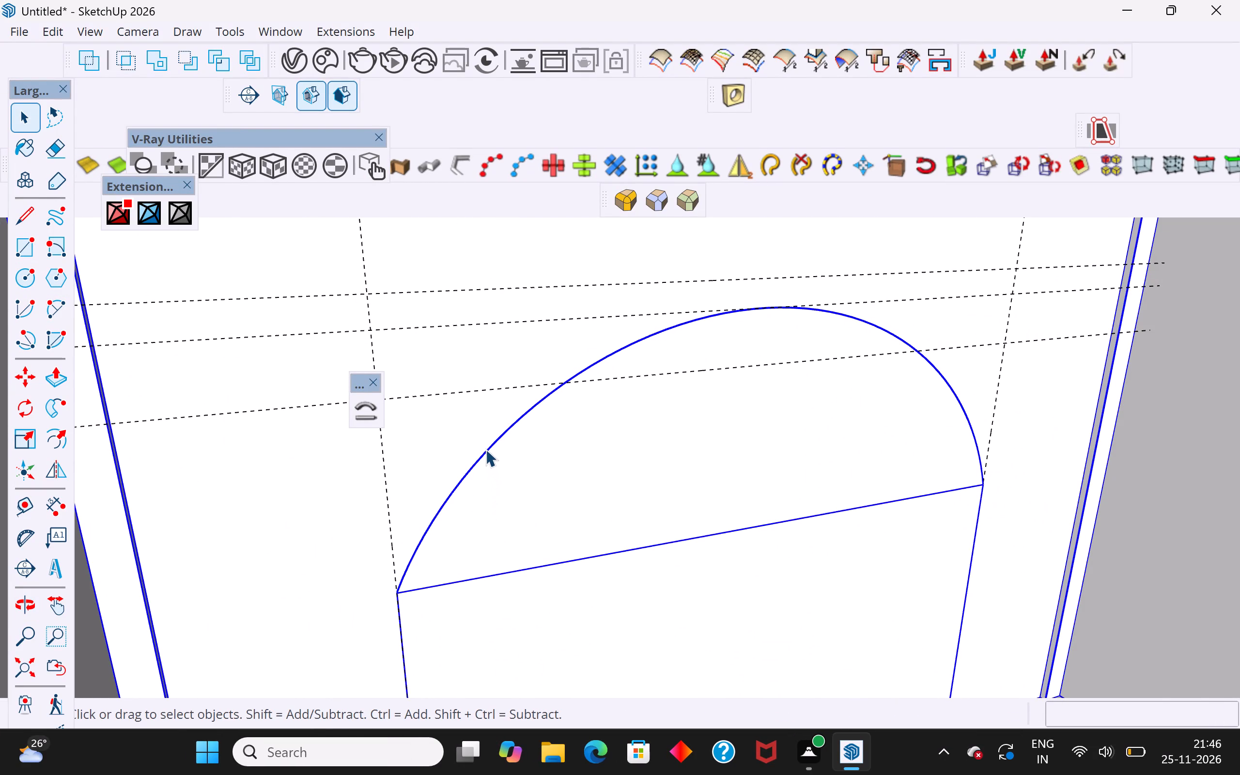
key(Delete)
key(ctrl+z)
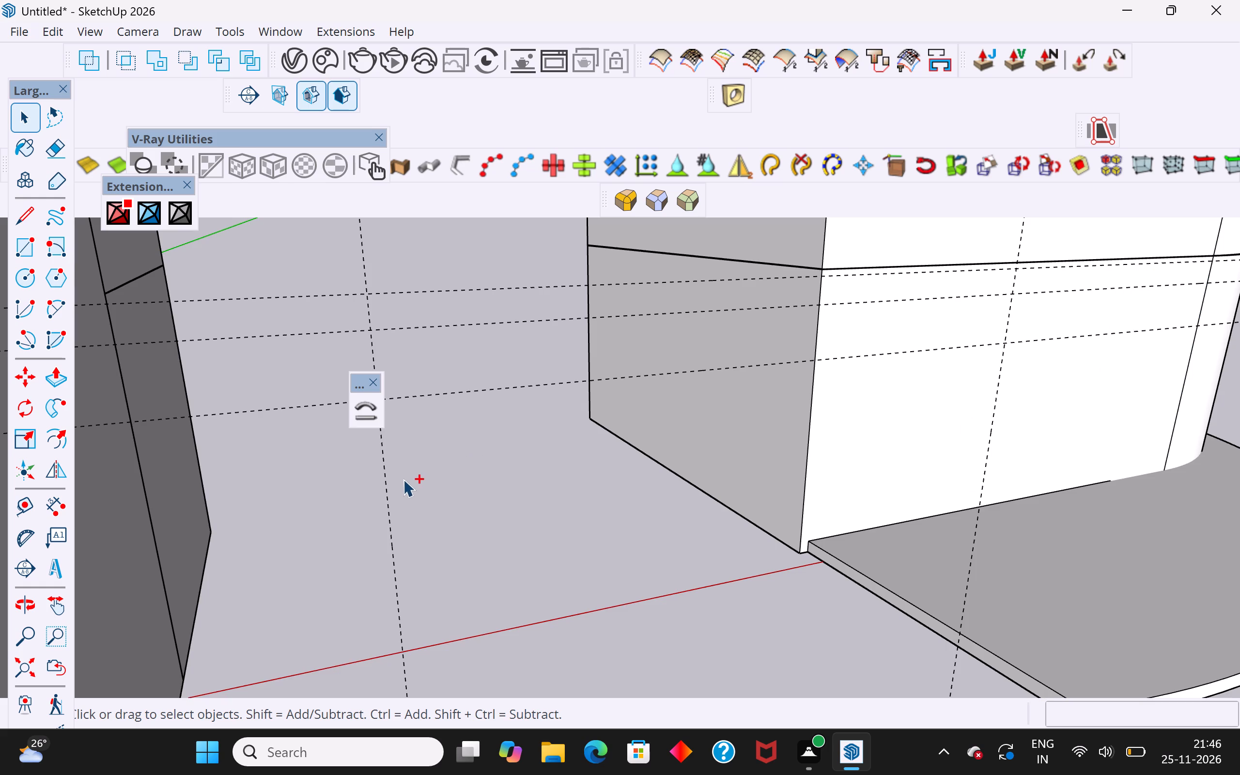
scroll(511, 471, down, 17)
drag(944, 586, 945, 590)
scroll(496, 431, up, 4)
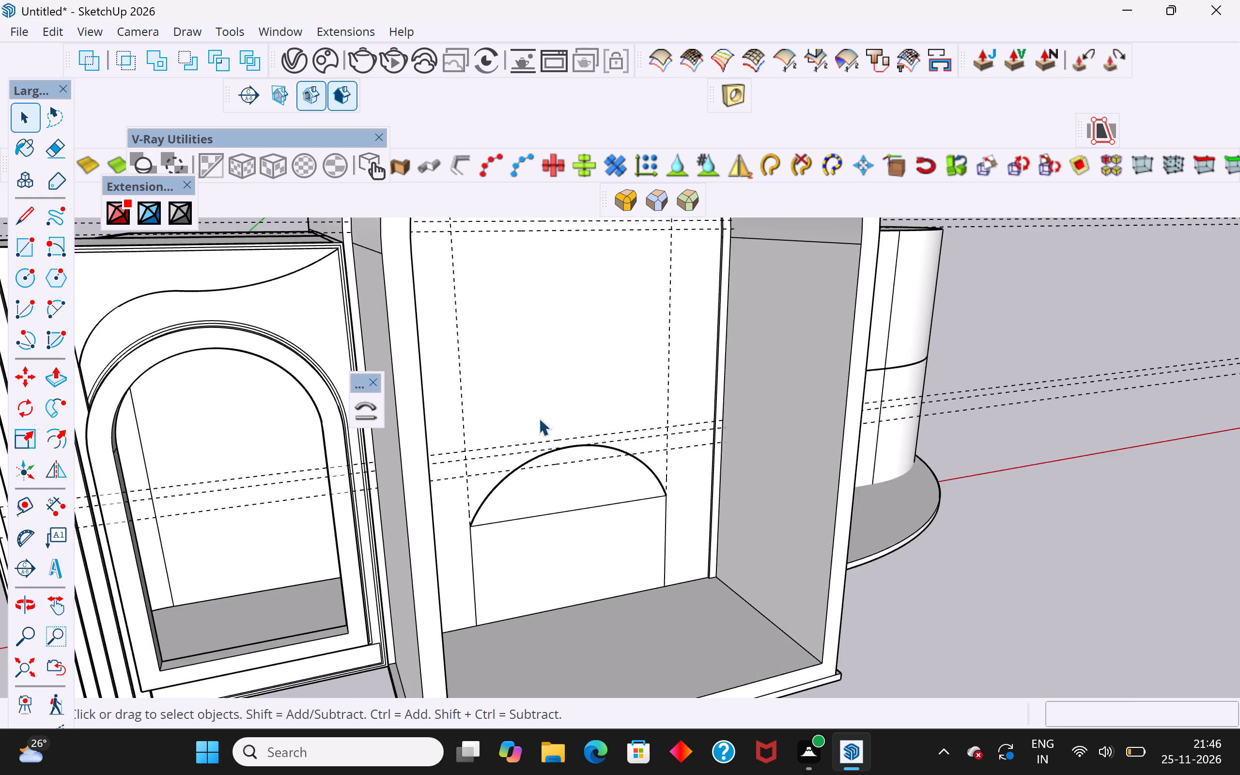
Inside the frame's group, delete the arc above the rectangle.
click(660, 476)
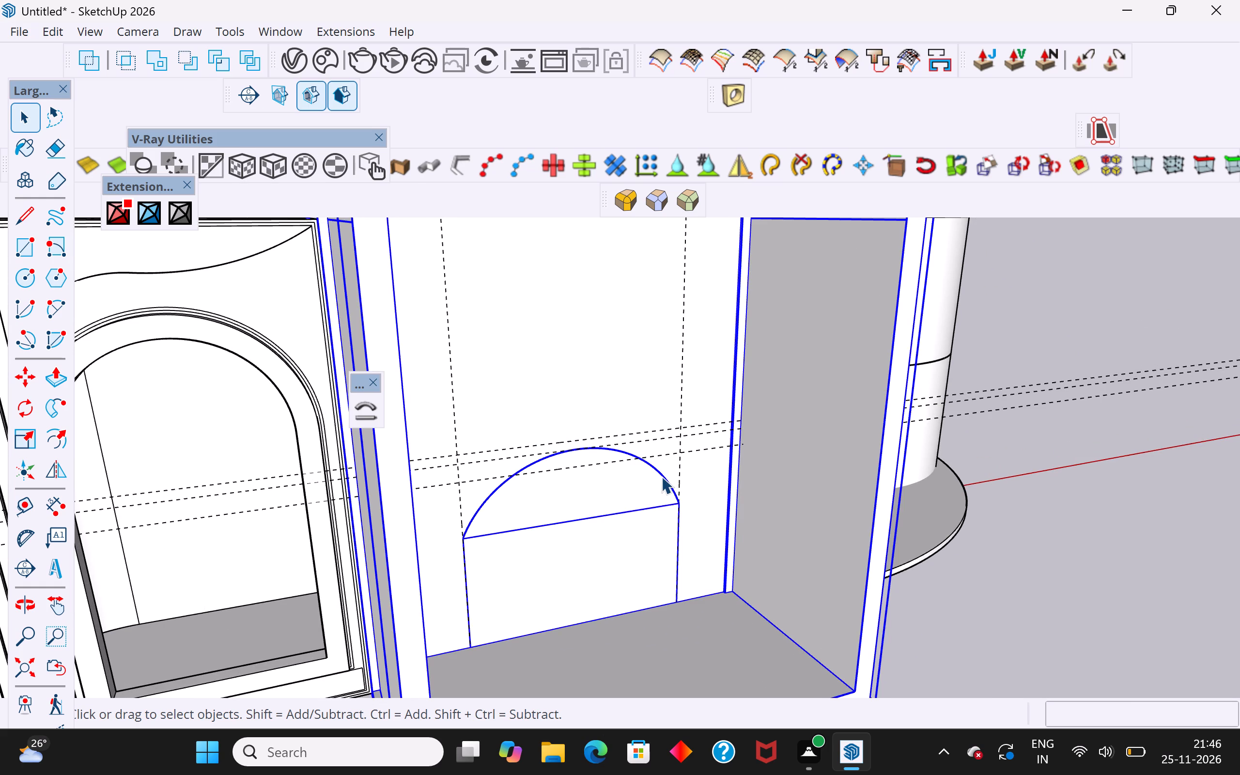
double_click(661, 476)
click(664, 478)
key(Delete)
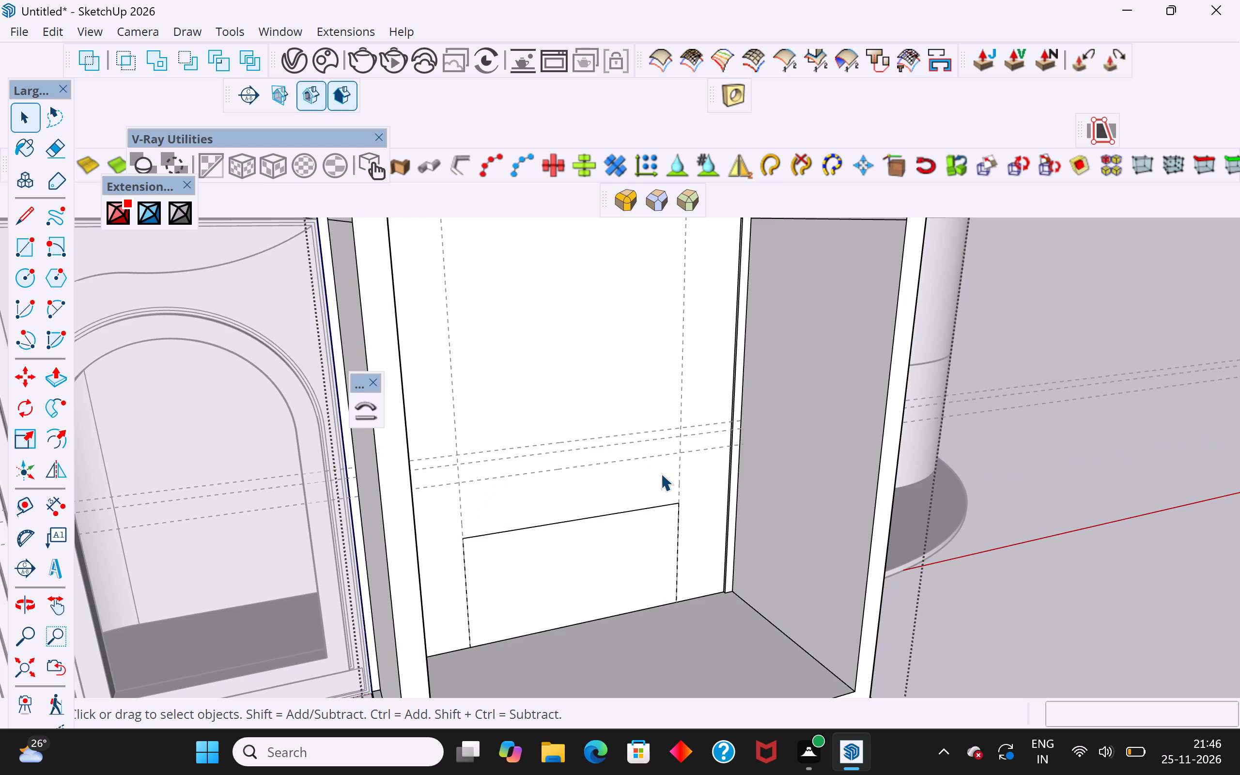
Draw a line about 13' 7/8" long across the rectangle, parallel to and slightly above its bottom edge.
scroll(604, 629, up, 3)
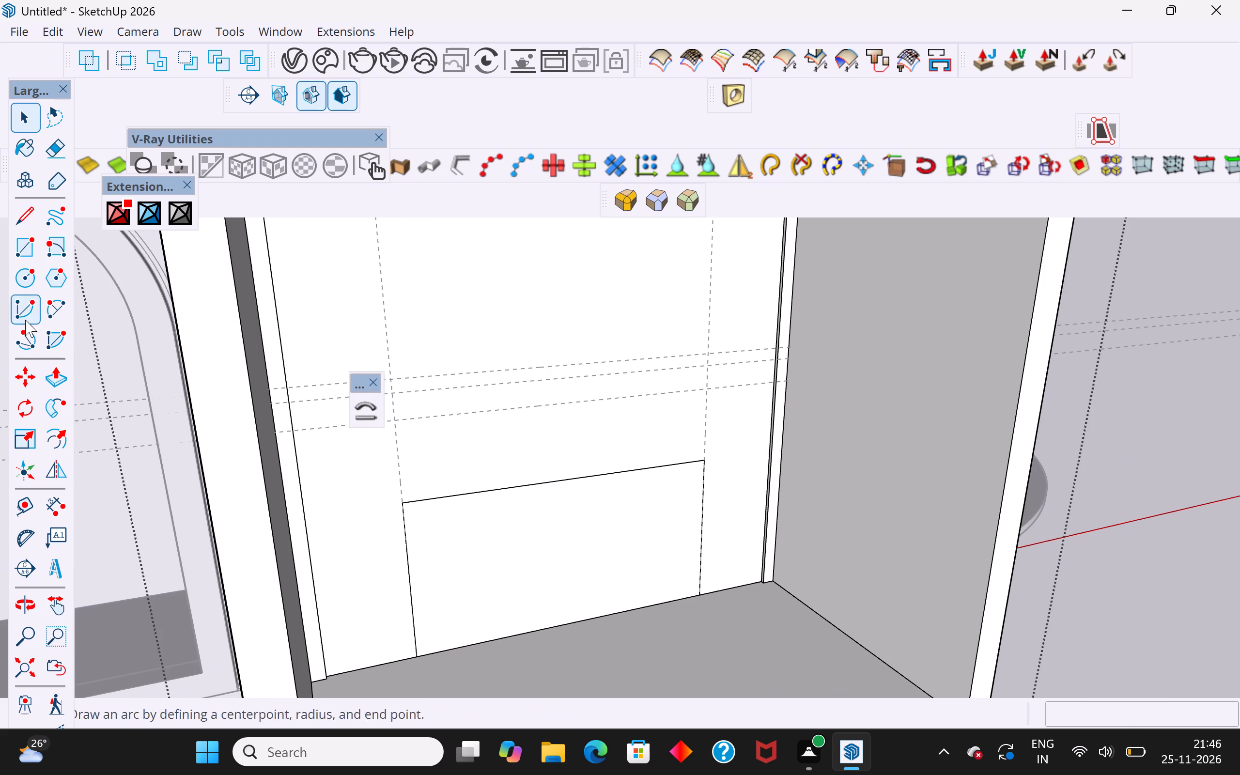
double_click(582, 542)
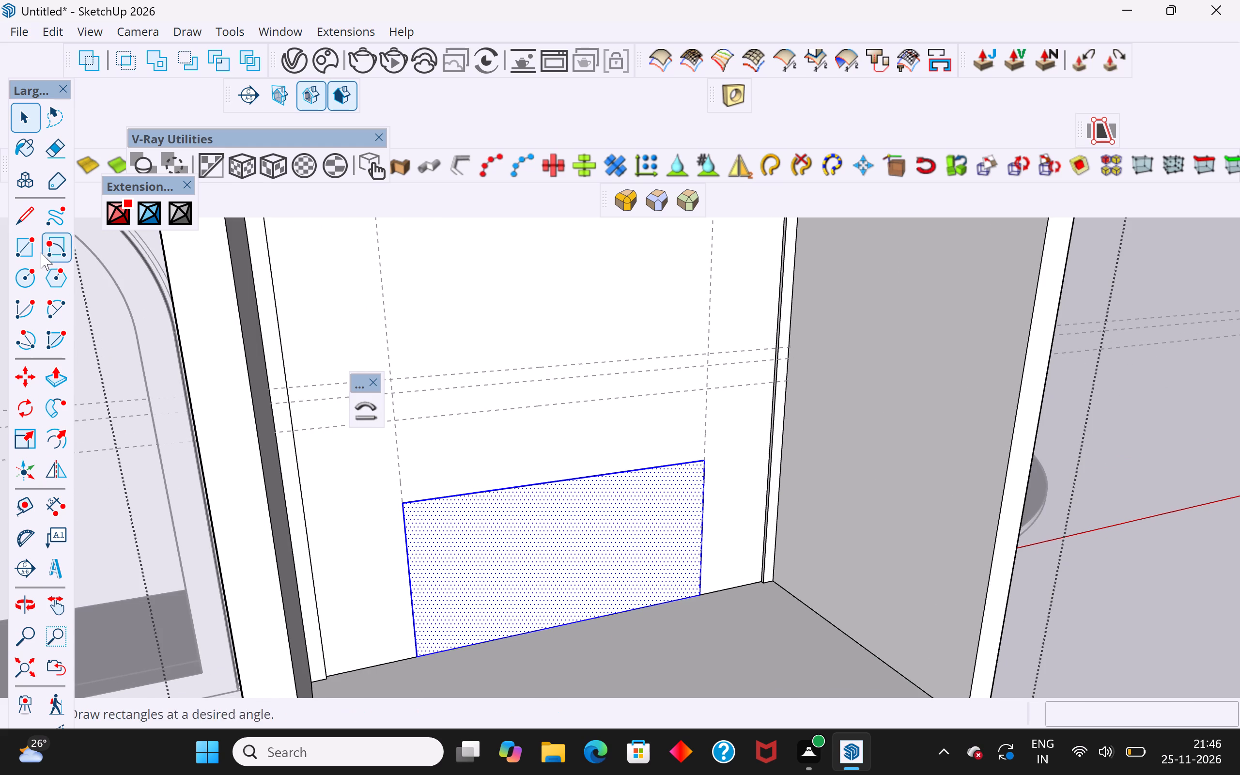
click(27, 218)
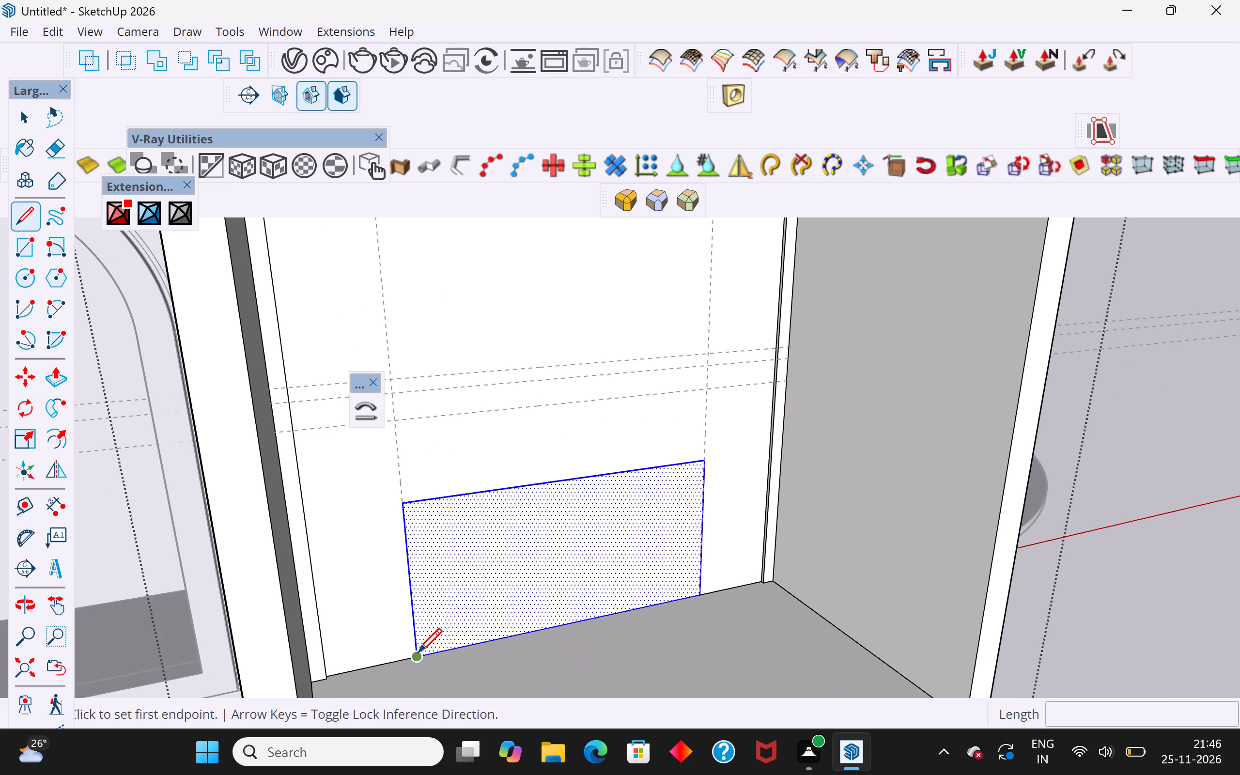
click(419, 640)
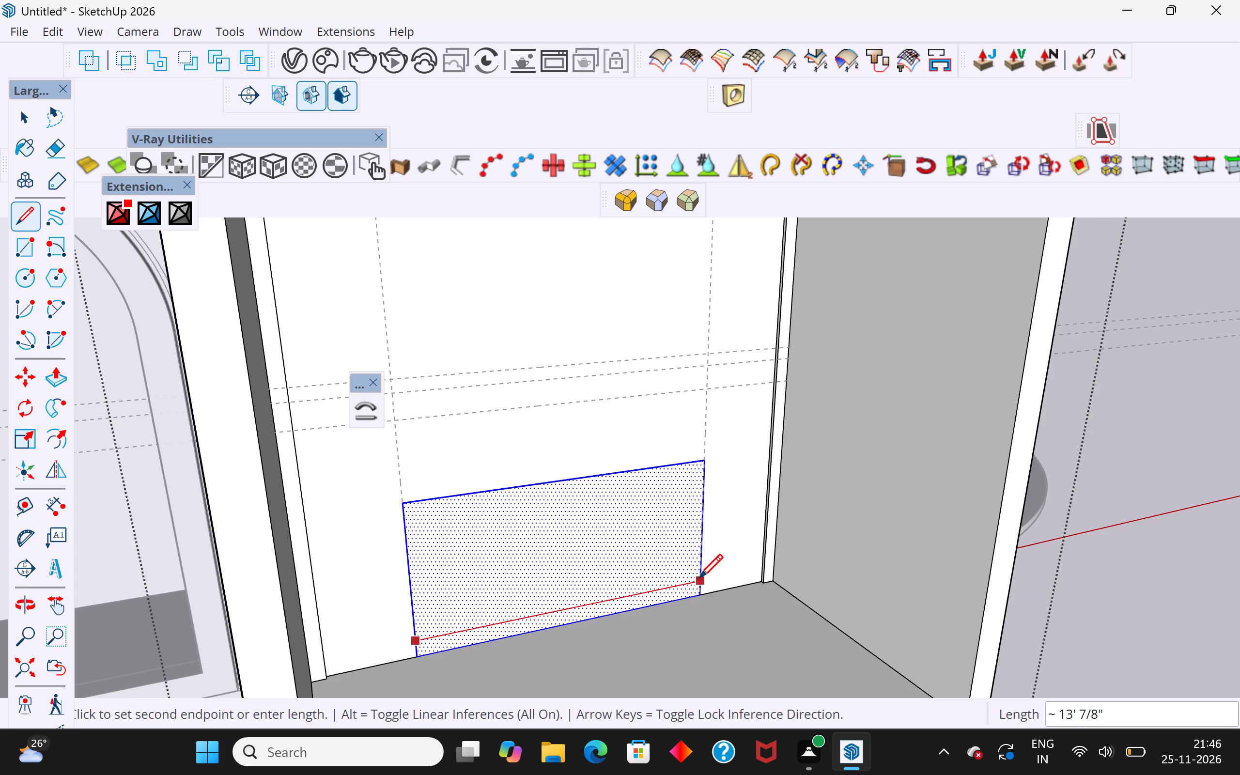
click(699, 580)
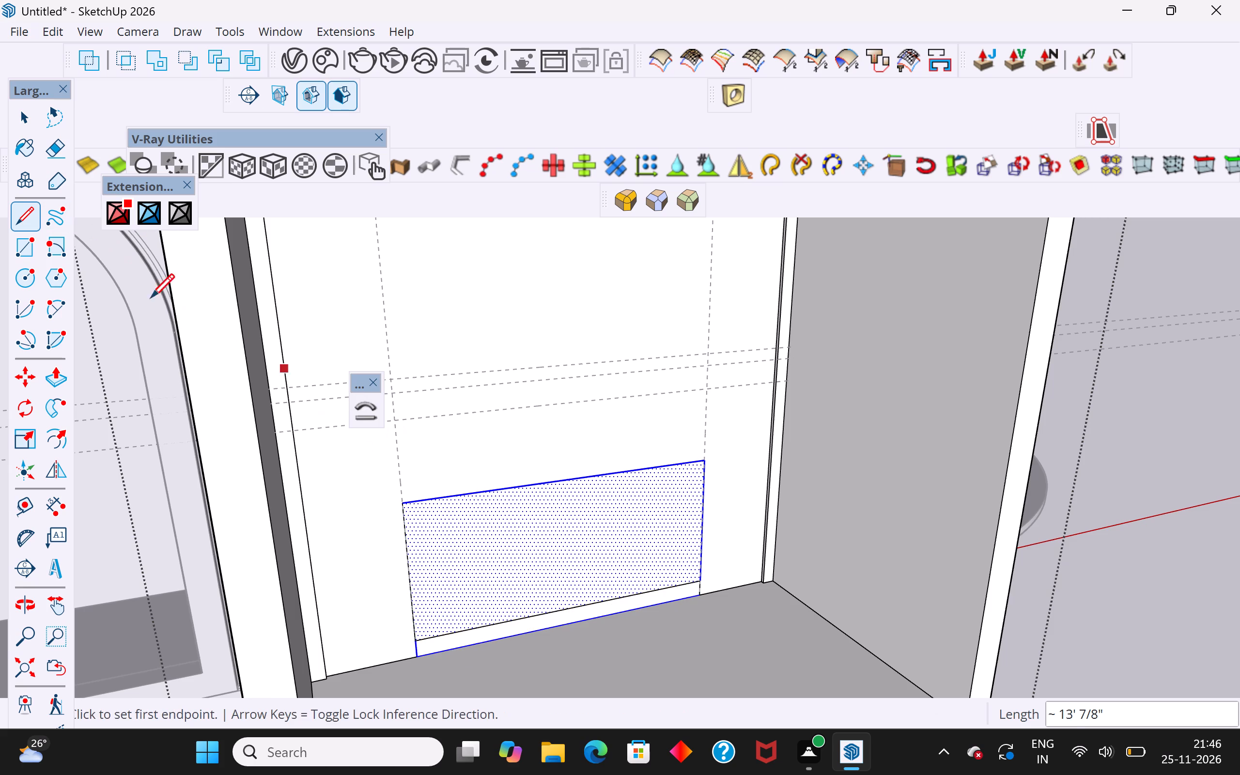
Draw a two-point arc between the rectangle's top corners with a bulge of about 4' 4 11/16".
click(63, 309)
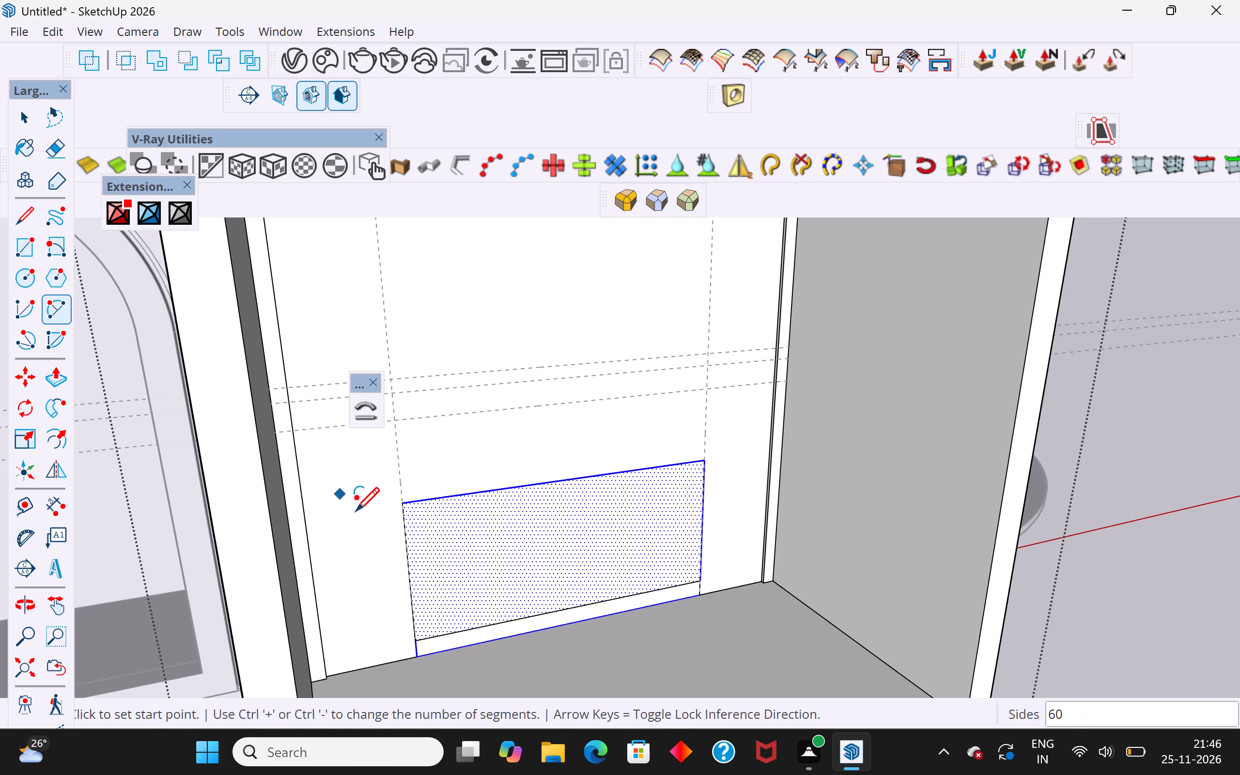
click(403, 506)
click(706, 464)
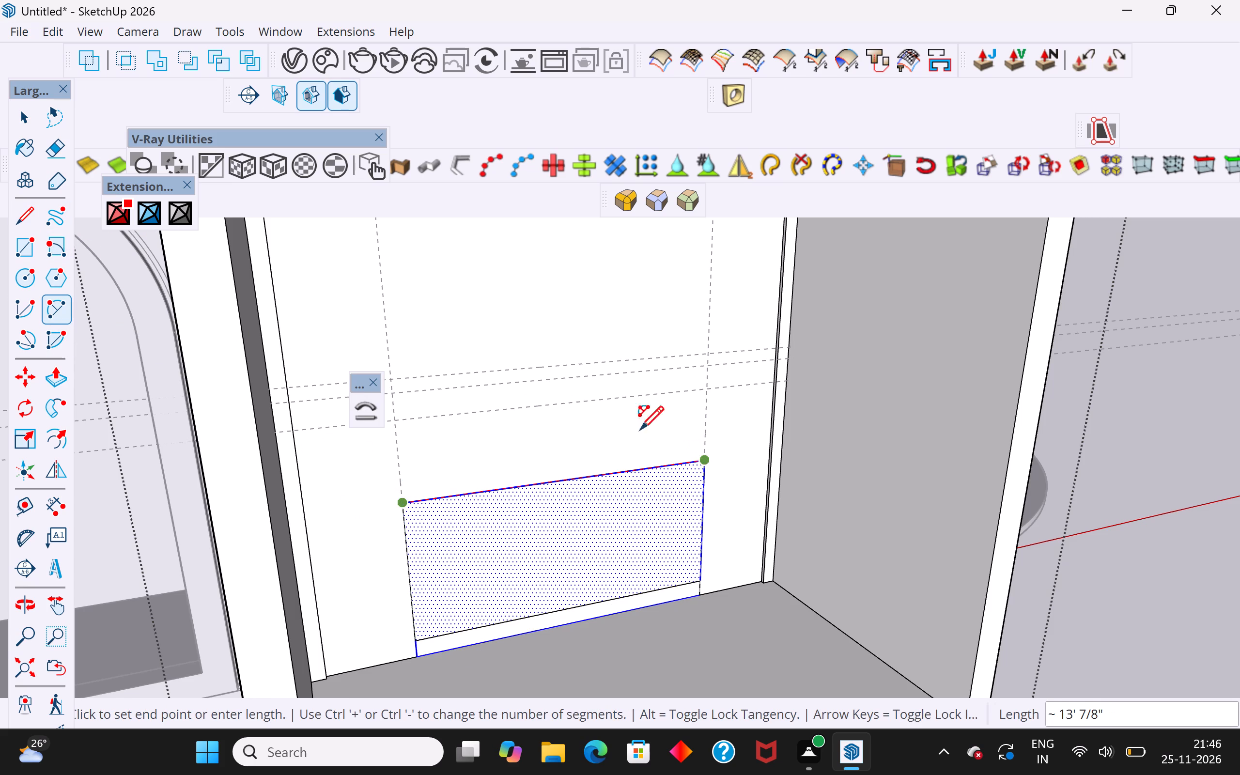
click(559, 381)
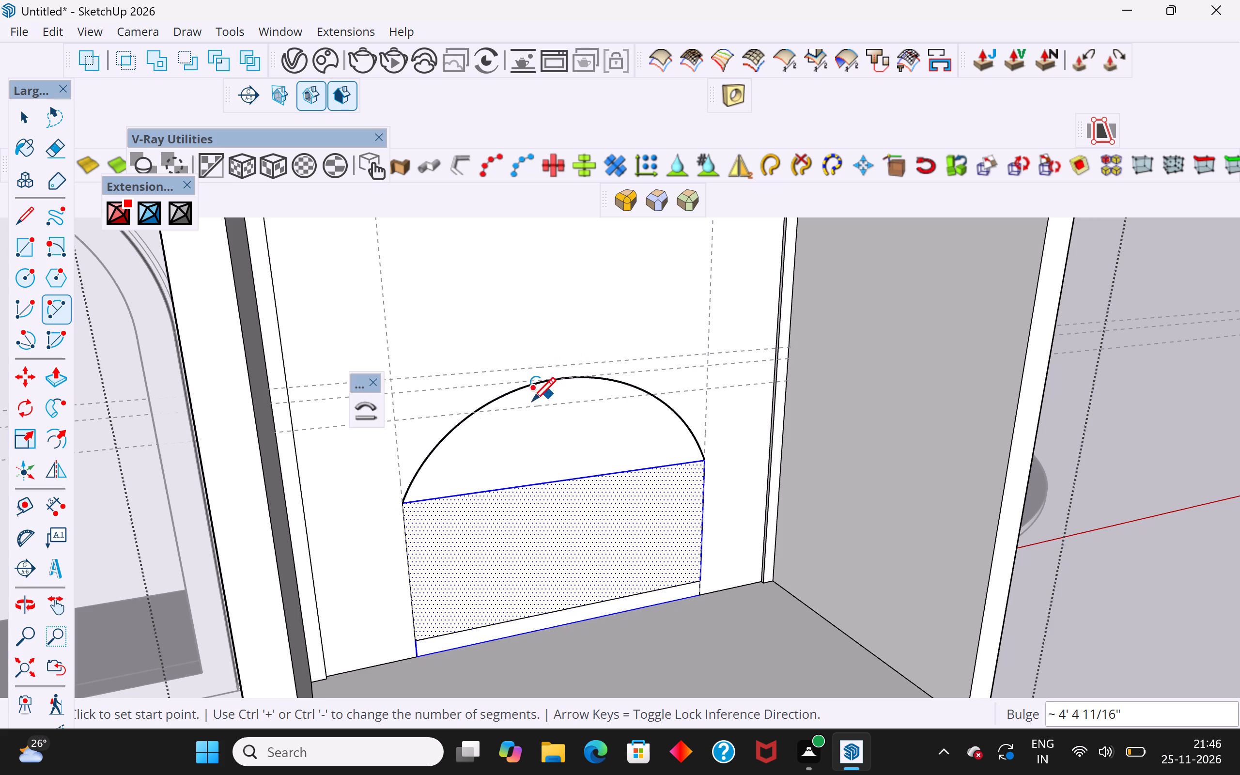
scroll(421, 605, down, 6)
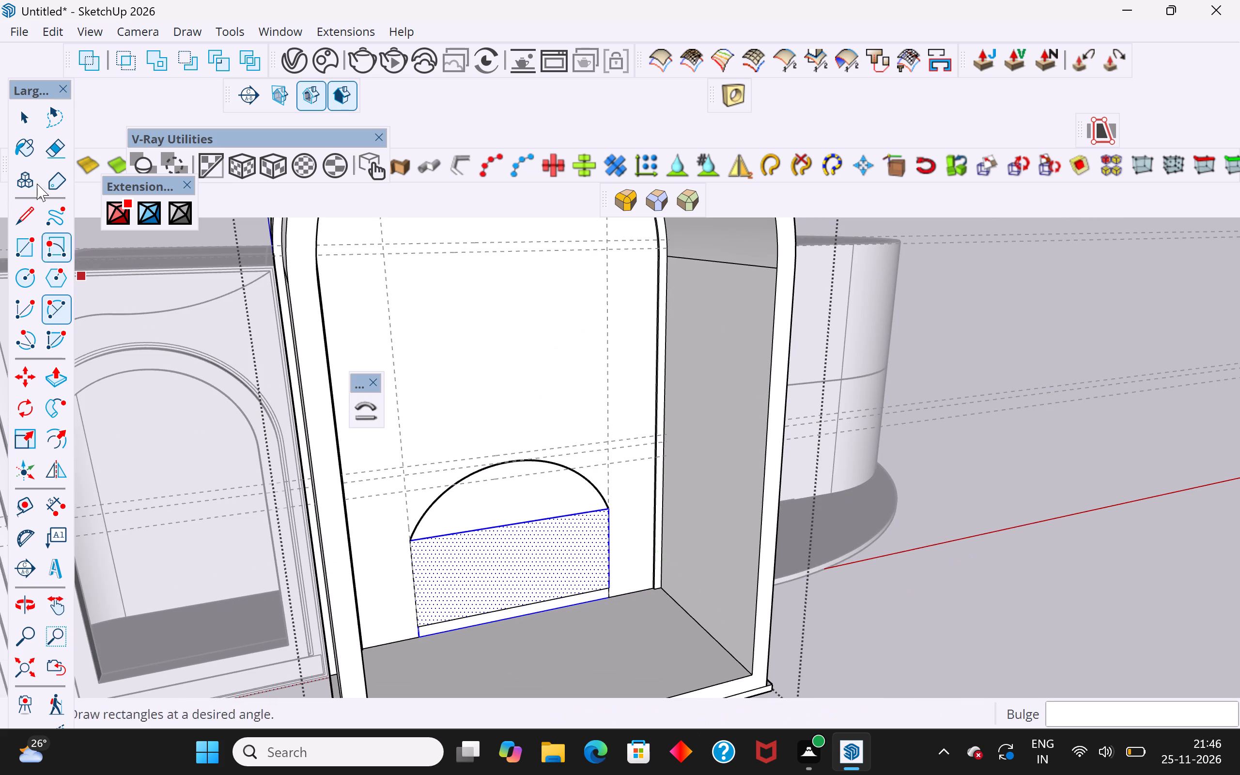
Test-select the area between the arc and the rectangle's top edge to check for a separate face.
click(31, 112)
drag(951, 471, 960, 474)
scroll(577, 543, up, 5)
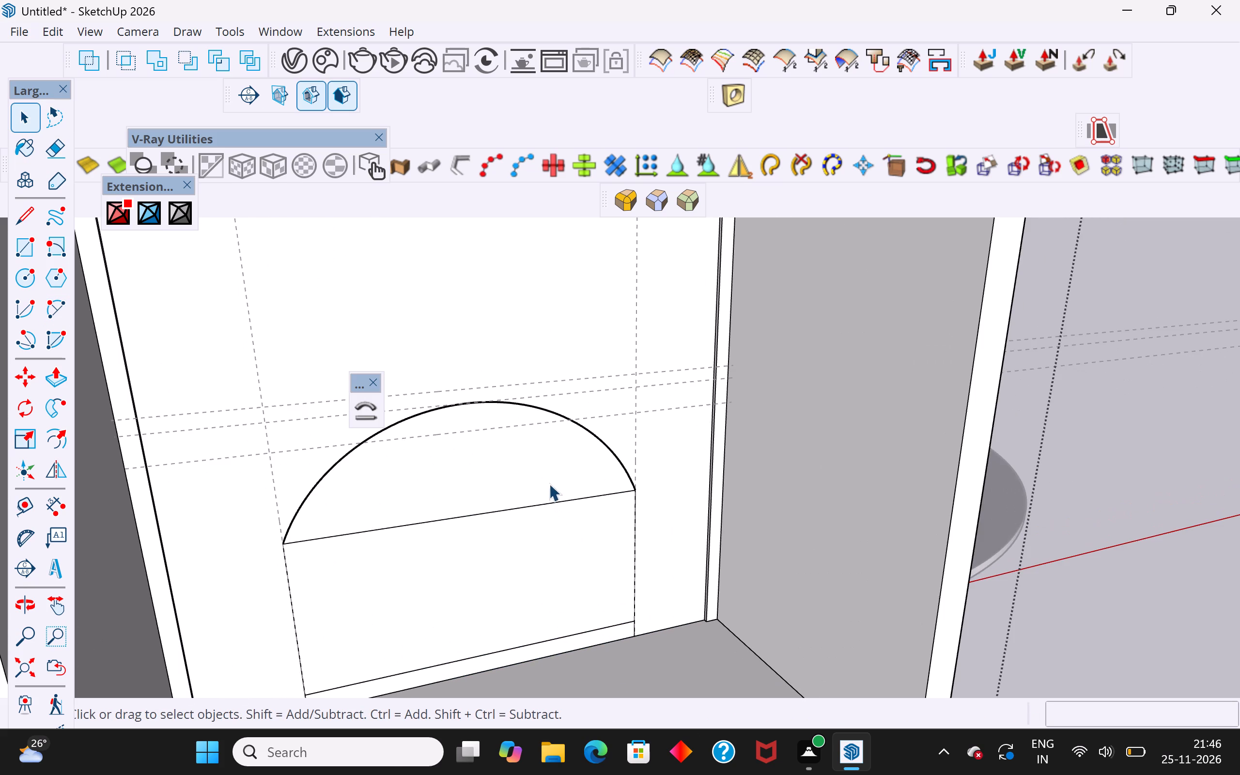
click(542, 466)
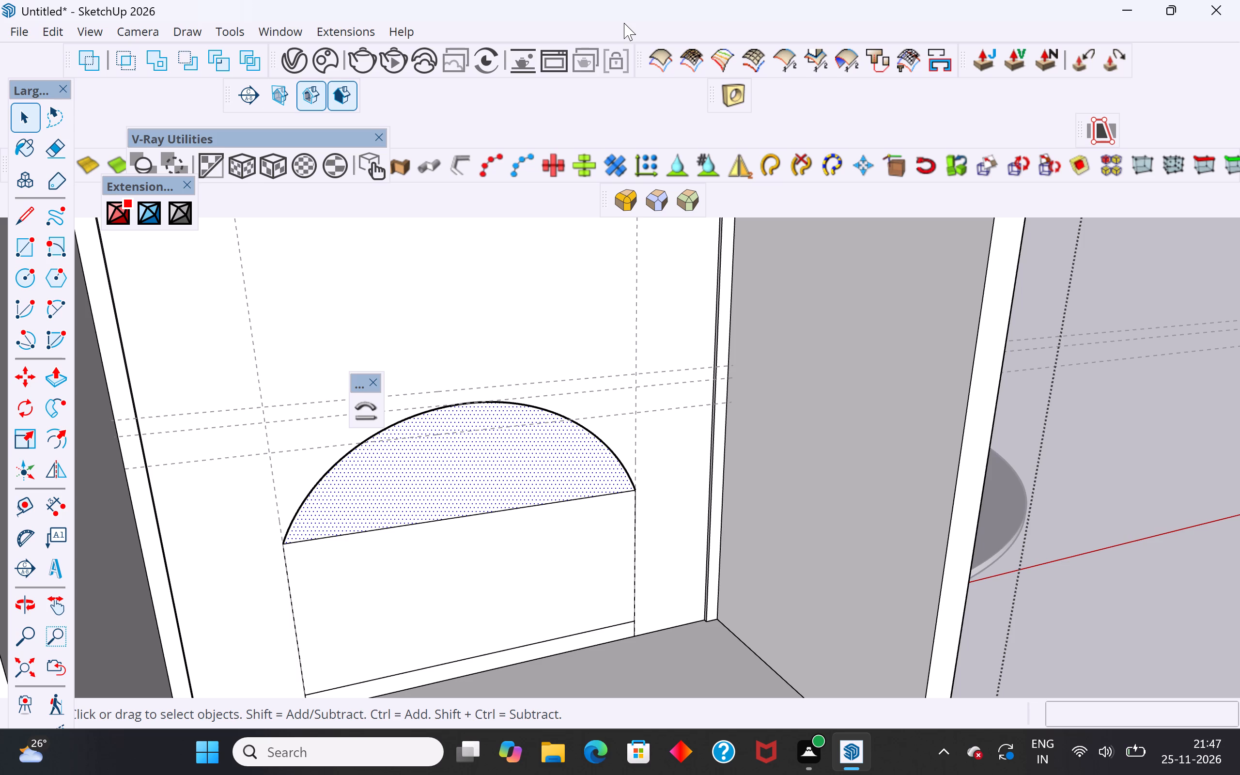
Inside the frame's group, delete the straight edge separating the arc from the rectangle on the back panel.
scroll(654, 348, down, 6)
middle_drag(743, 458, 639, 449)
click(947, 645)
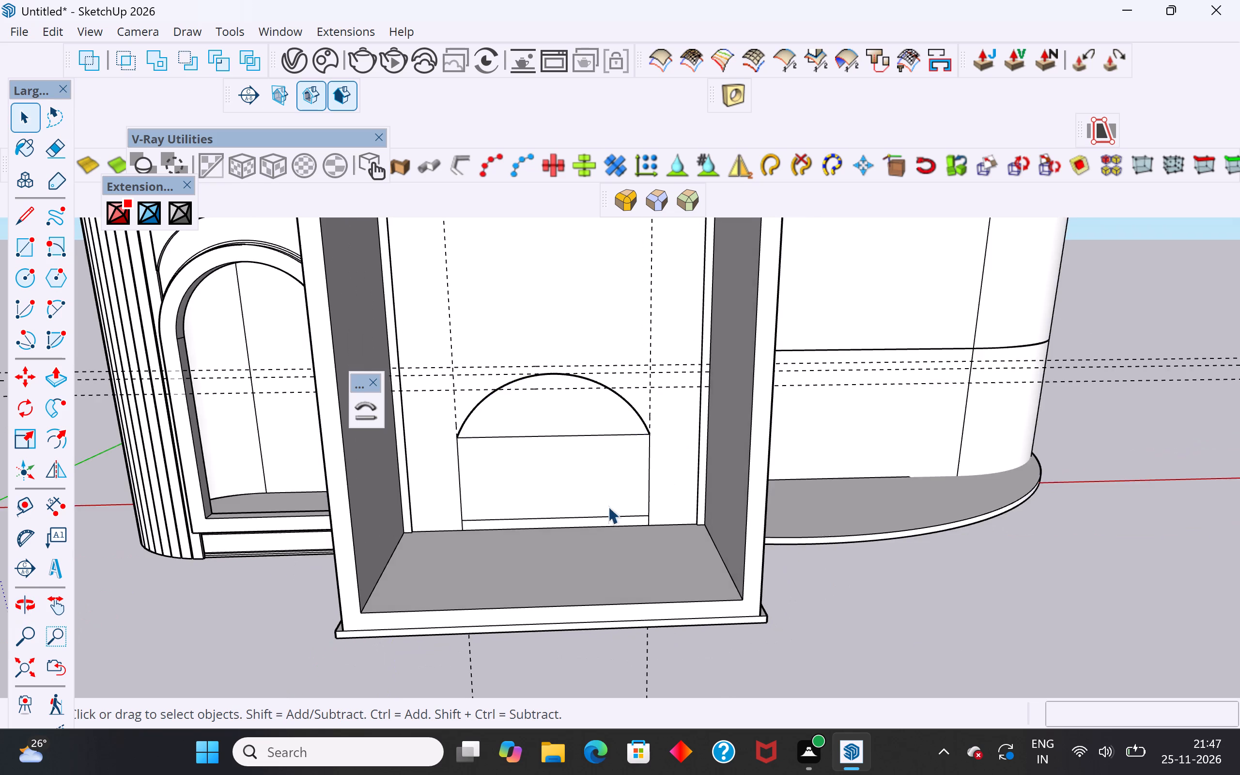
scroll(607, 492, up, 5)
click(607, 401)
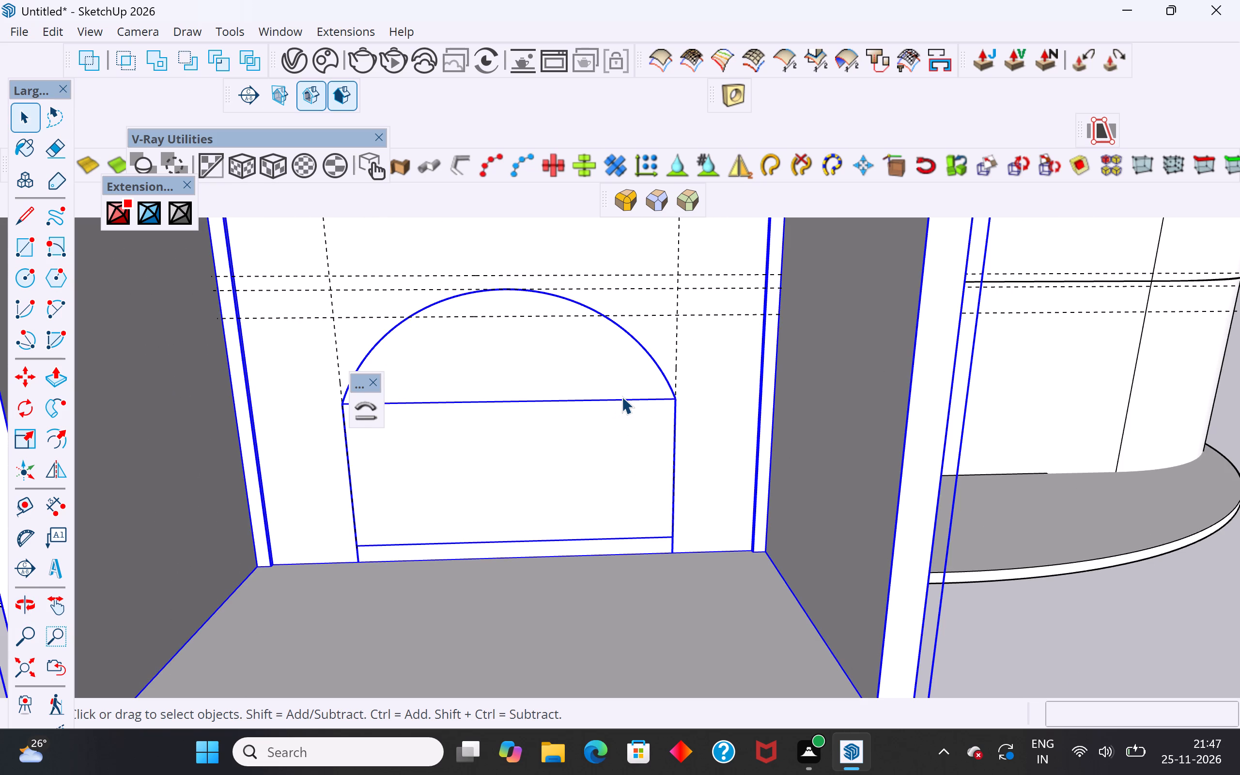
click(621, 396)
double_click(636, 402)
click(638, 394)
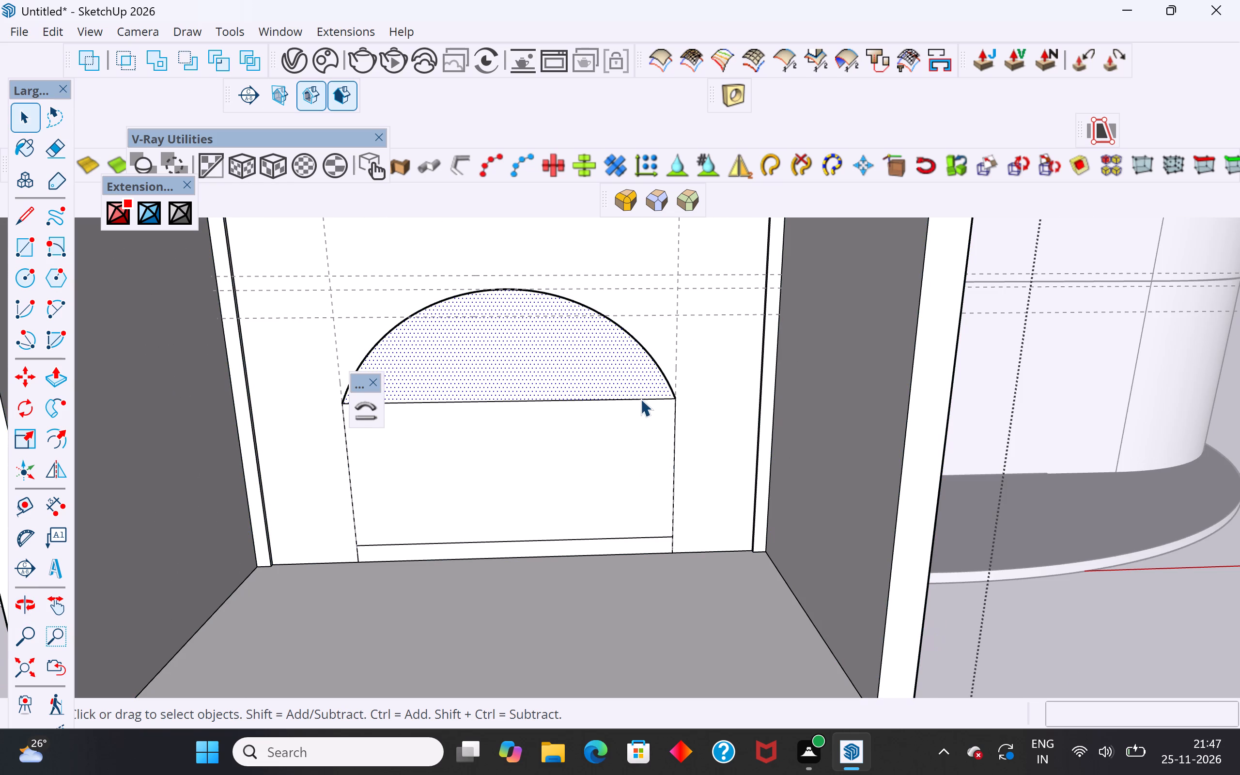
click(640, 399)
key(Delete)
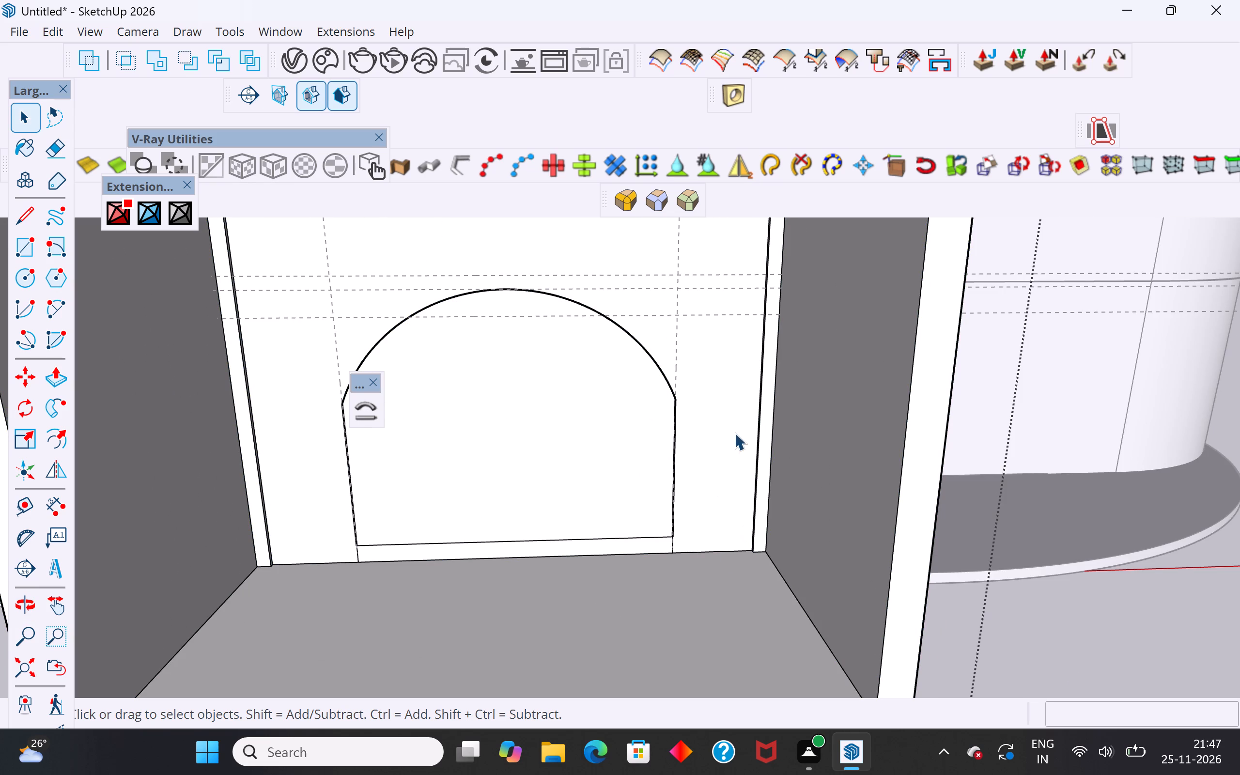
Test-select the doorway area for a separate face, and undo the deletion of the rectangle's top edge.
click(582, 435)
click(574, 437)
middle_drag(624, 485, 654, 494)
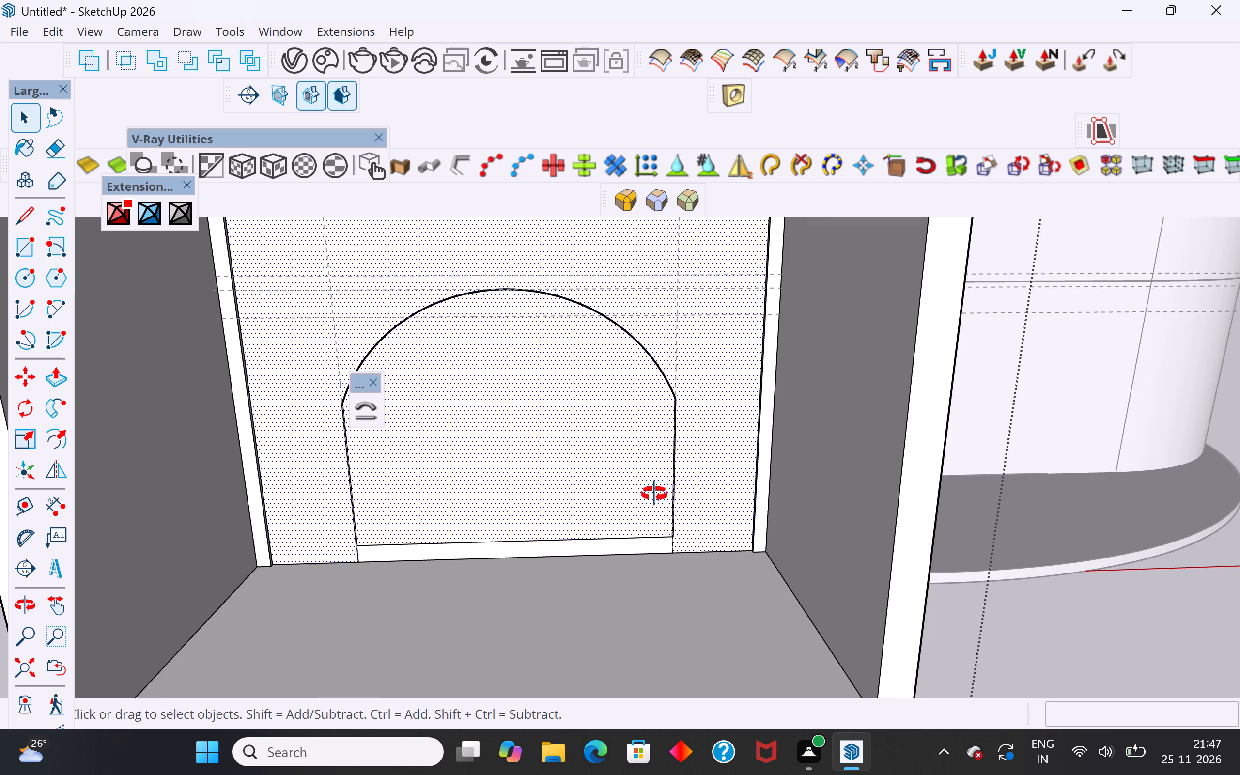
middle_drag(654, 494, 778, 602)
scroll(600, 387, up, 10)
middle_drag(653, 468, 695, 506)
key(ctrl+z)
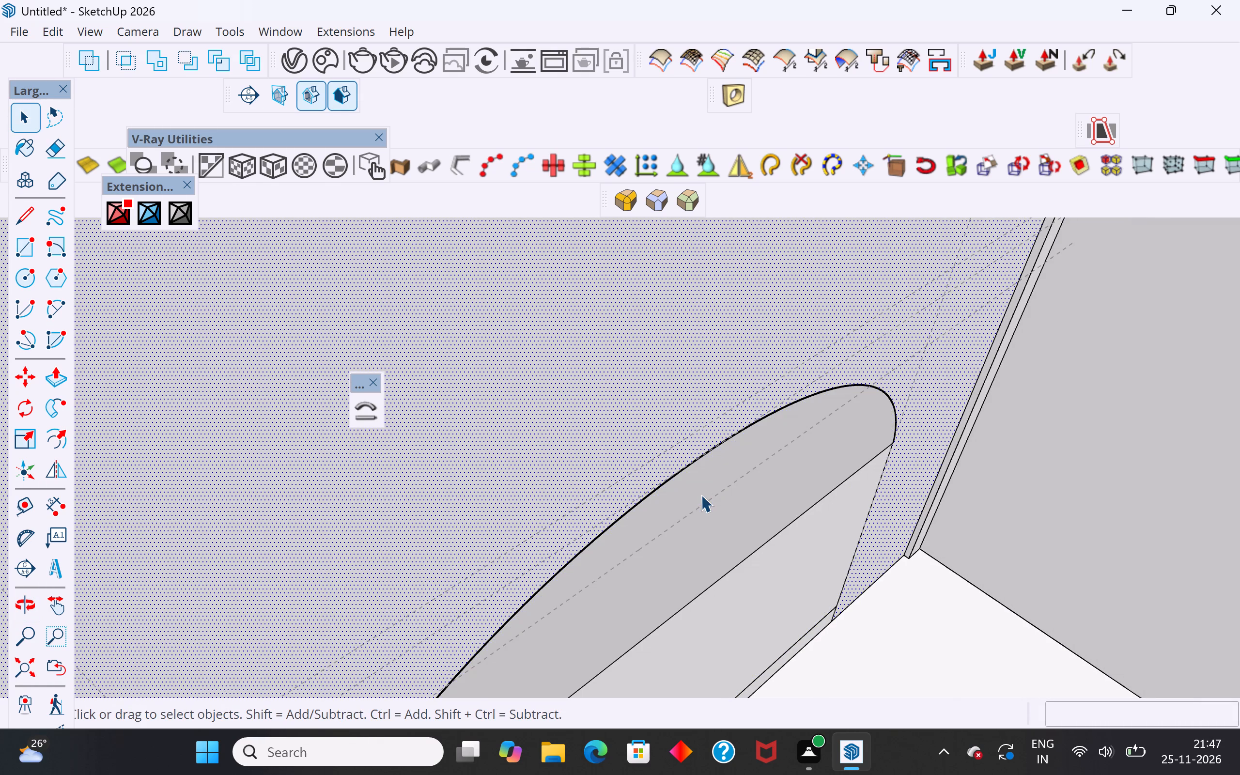
Reopen the frame's group from the whole-model view and test-select the area under the arc and the frame's outer side.
scroll(738, 547, down, 11)
scroll(544, 363, down, 4)
scroll(646, 351, down, 6)
click(26, 666)
scroll(352, 503, down, 5)
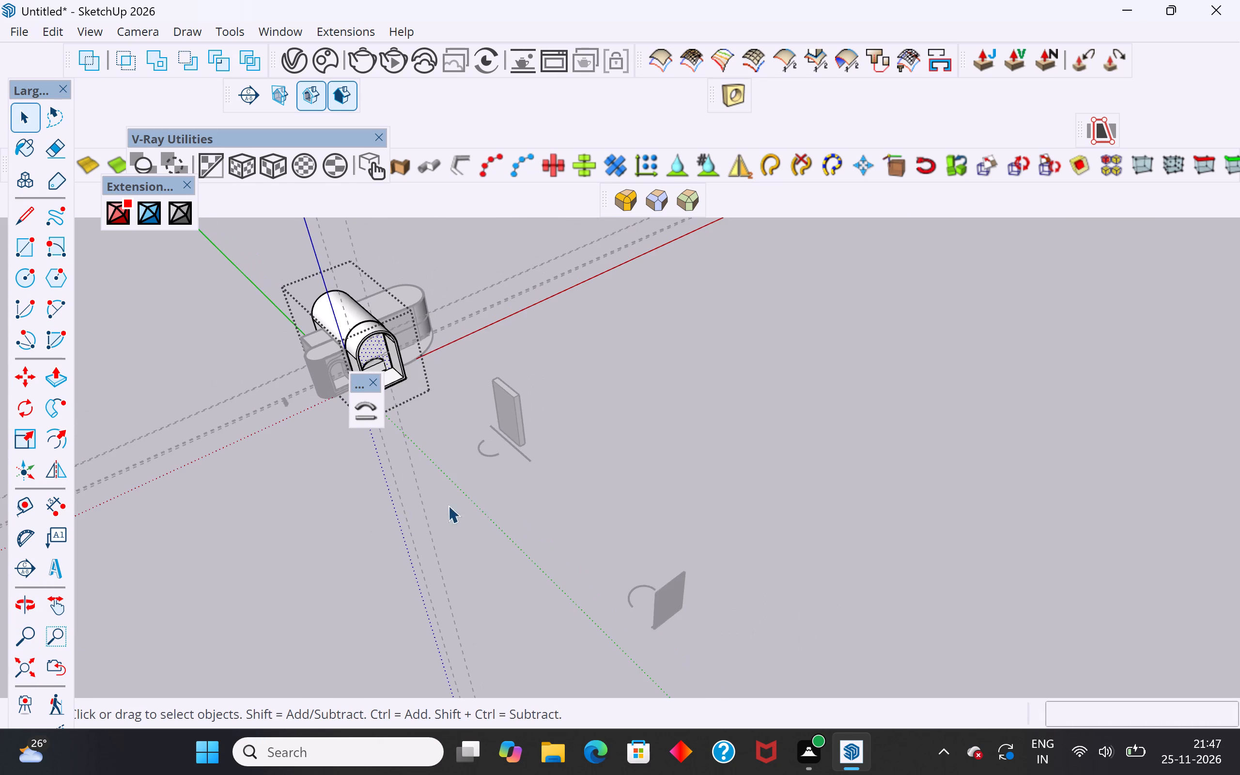
click(504, 530)
scroll(422, 406, up, 7)
middle_drag(426, 334, 357, 310)
scroll(848, 465, down, 5)
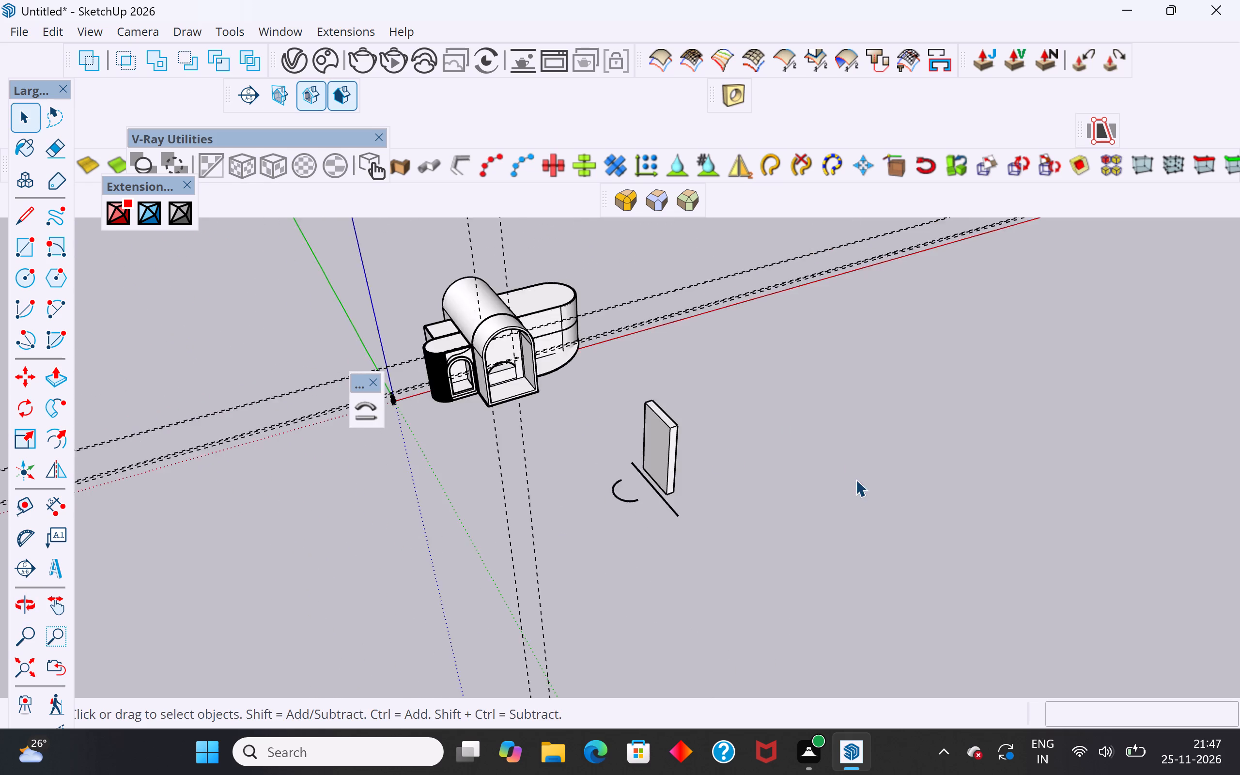
middle_drag(791, 480, 499, 372)
scroll(635, 352, up, 20)
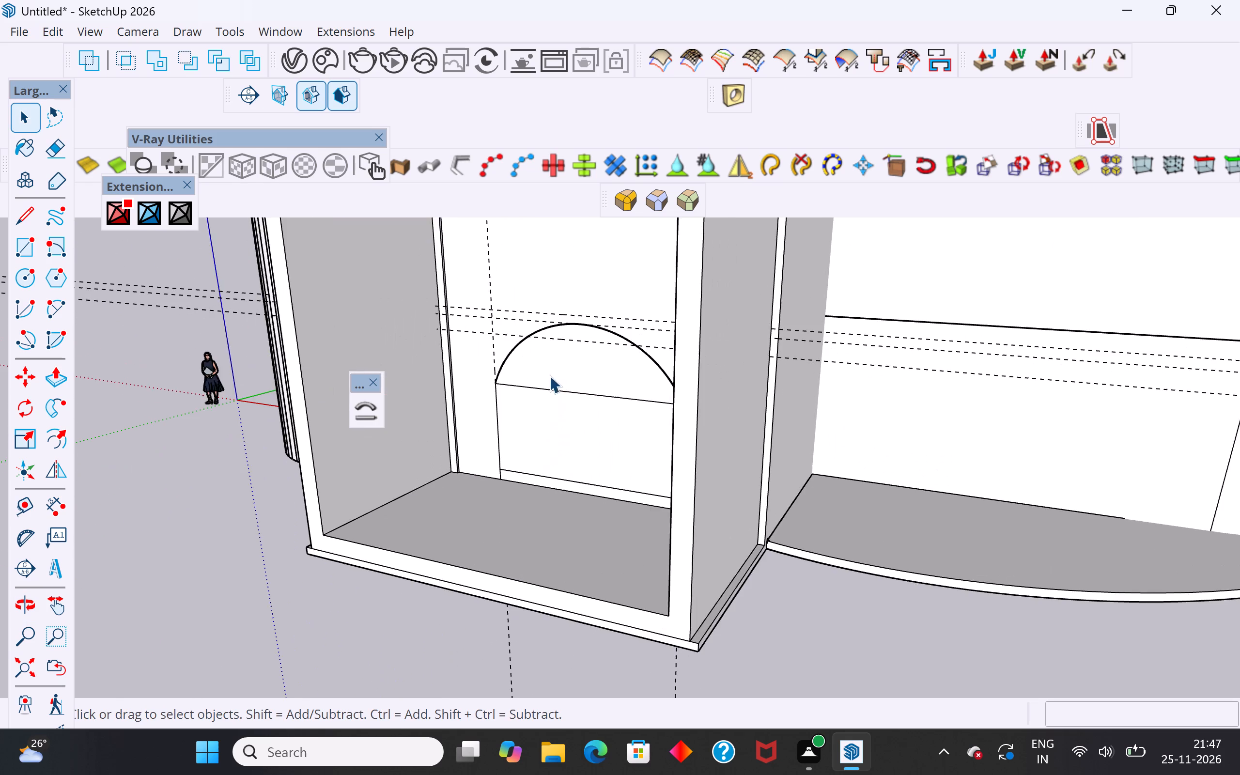
middle_drag(549, 375, 580, 347)
click(593, 401)
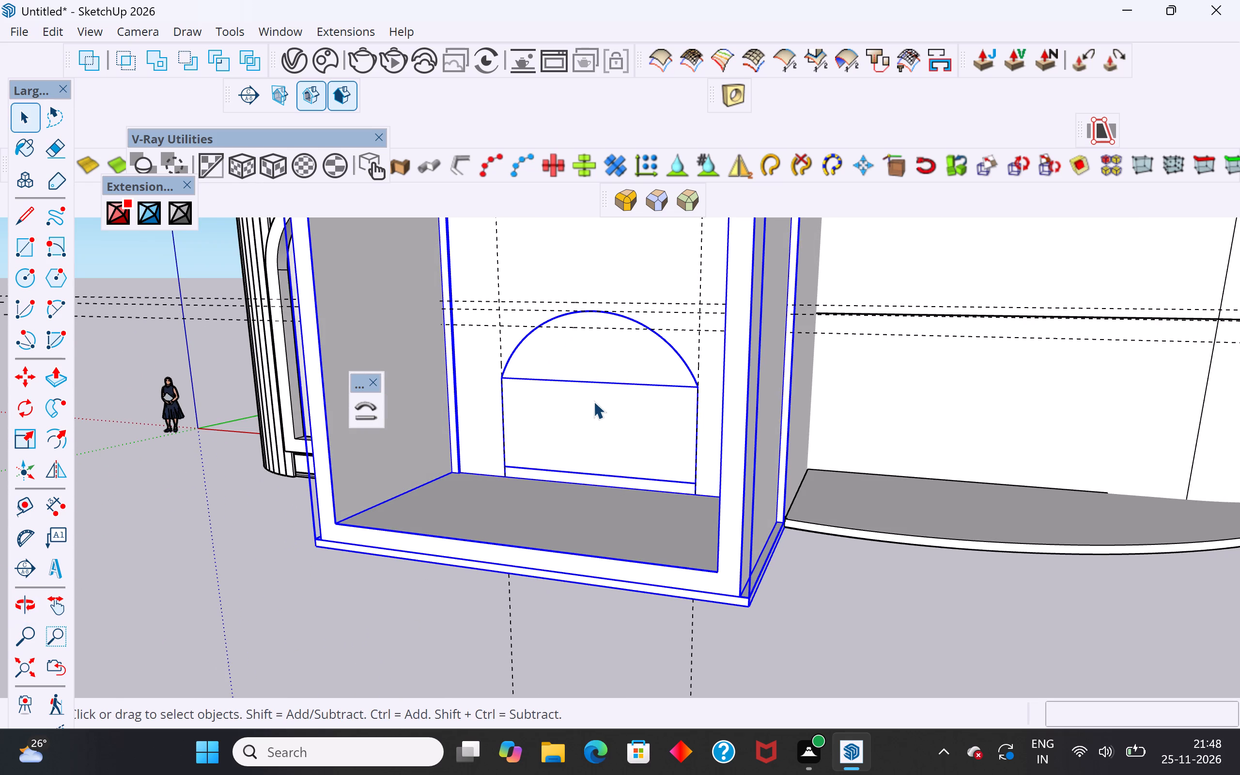
double_click(596, 401)
click(601, 359)
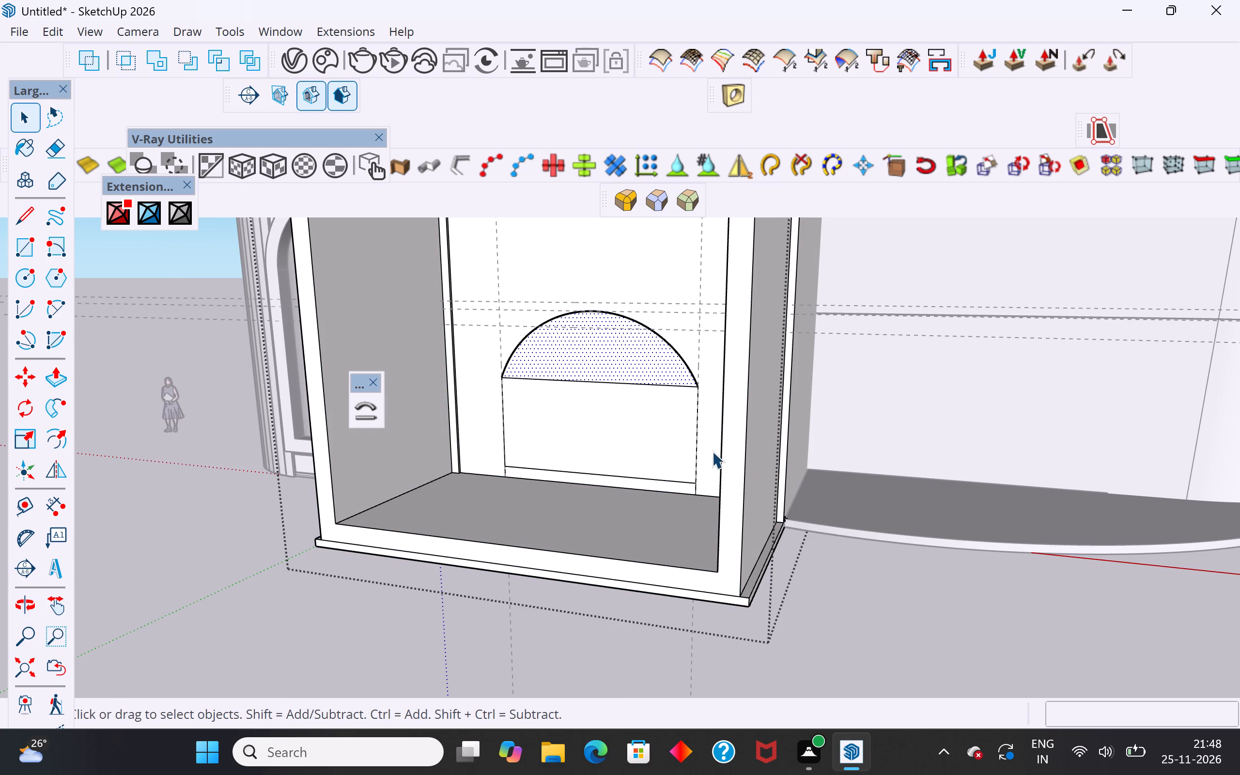
middle_drag(732, 462, 568, 496)
drag(637, 641, 641, 647)
click(610, 489)
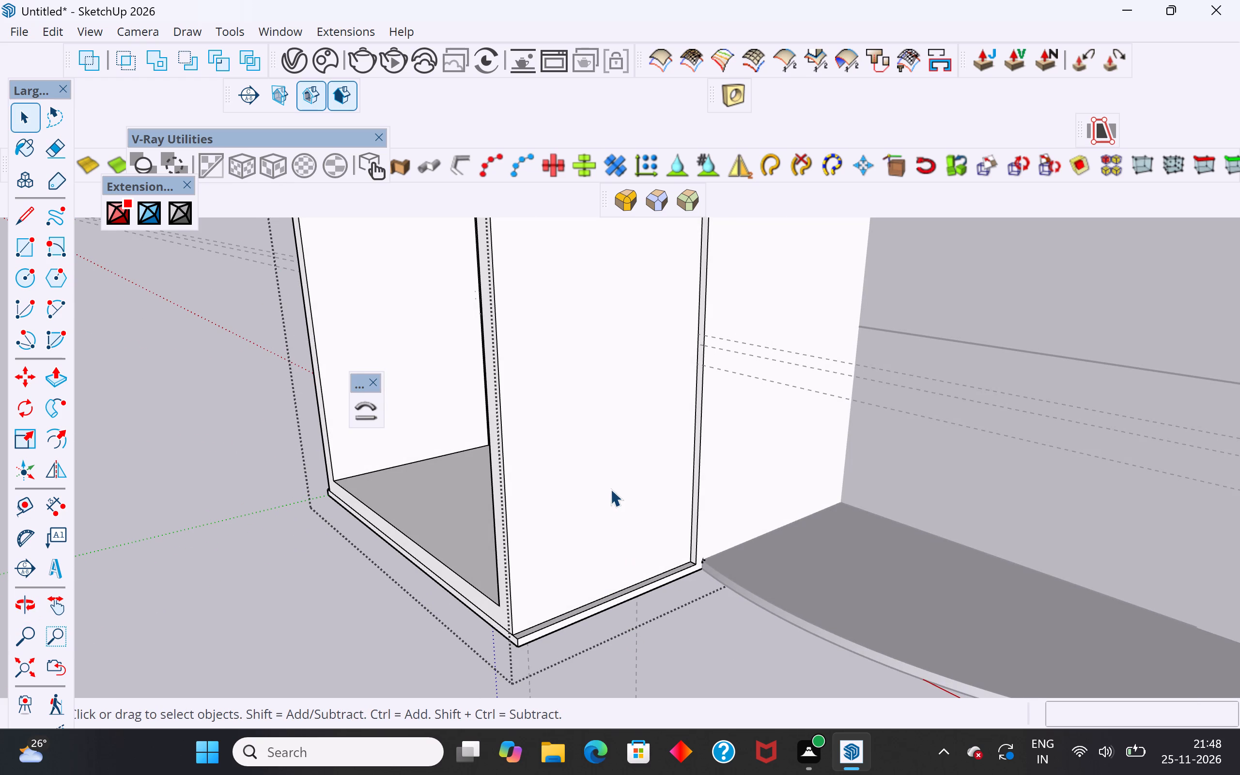
click(599, 659)
Examine the projecting frame and vault from the side and front, including the arc's meeting with the rectangle's corners.
scroll(522, 582, down, 6)
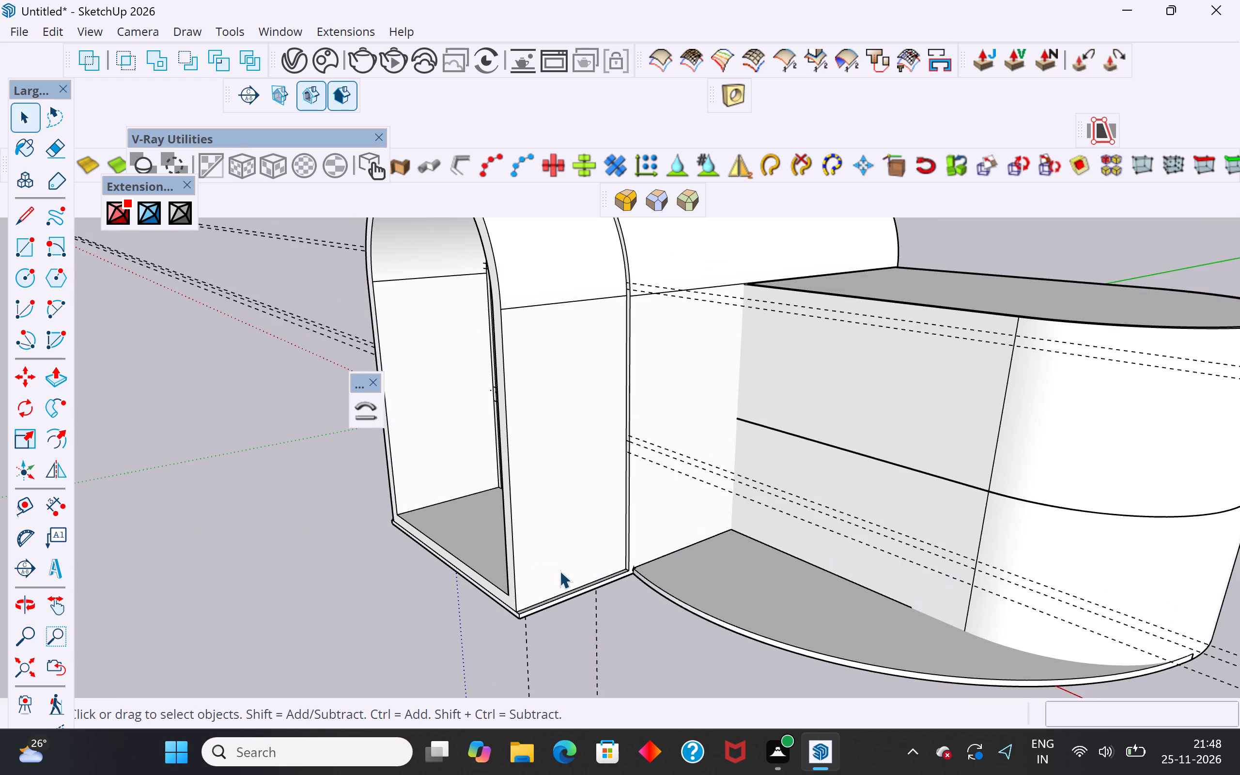
middle_drag(558, 573, 506, 608)
scroll(487, 582, down, 9)
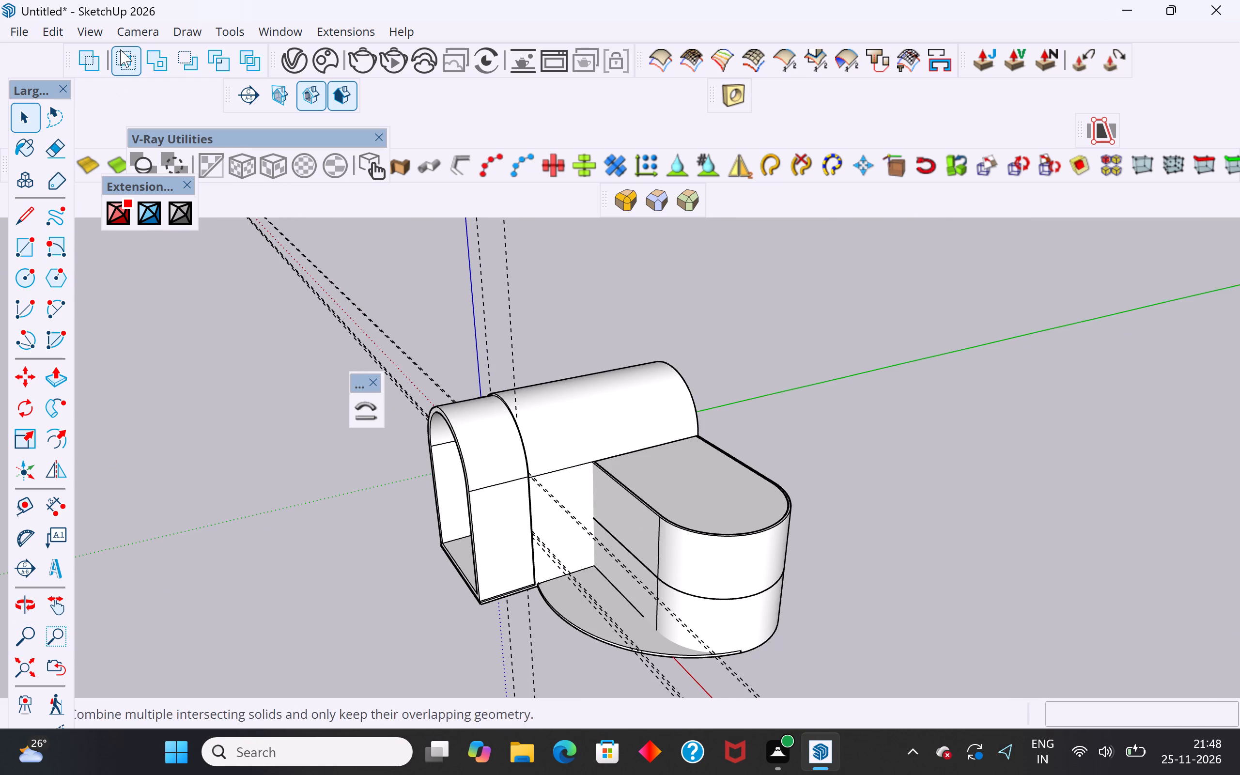
middle_drag(469, 465, 350, 493)
middle_drag(429, 428, 455, 389)
drag(456, 352, 411, 617)
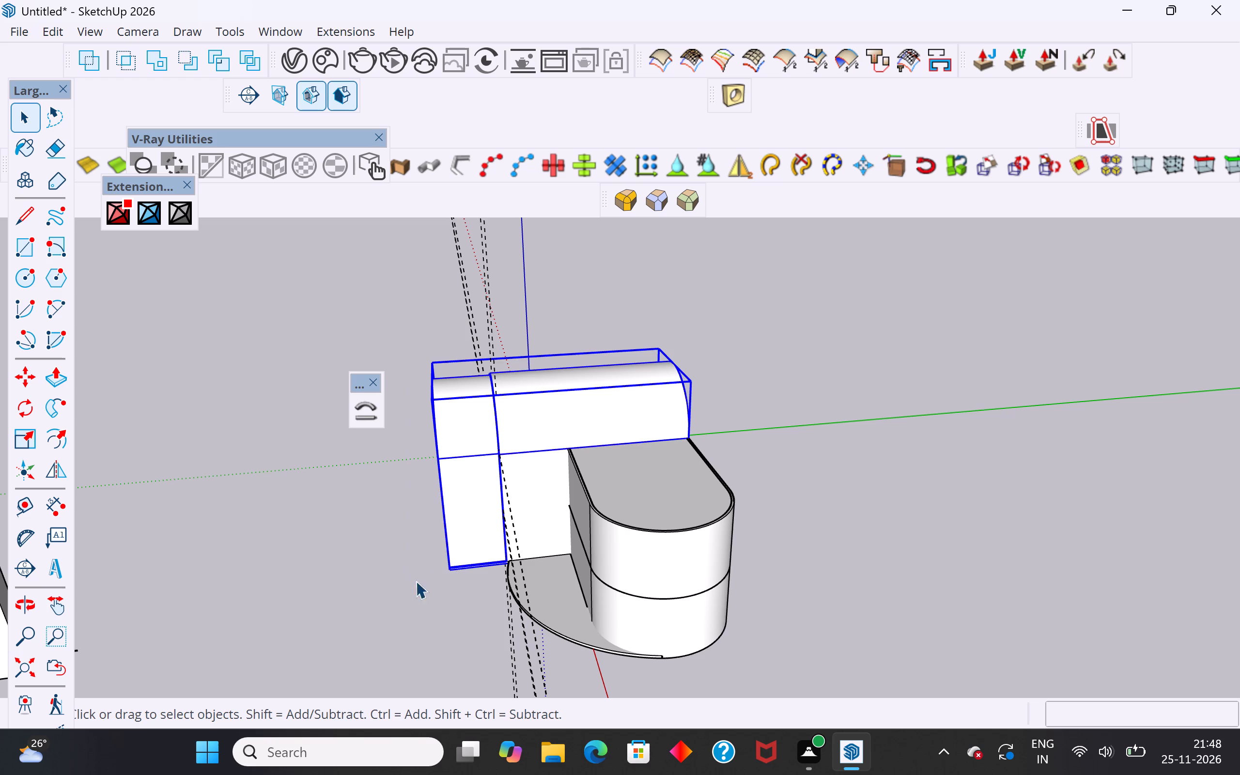
click(366, 597)
middle_drag(413, 555, 535, 515)
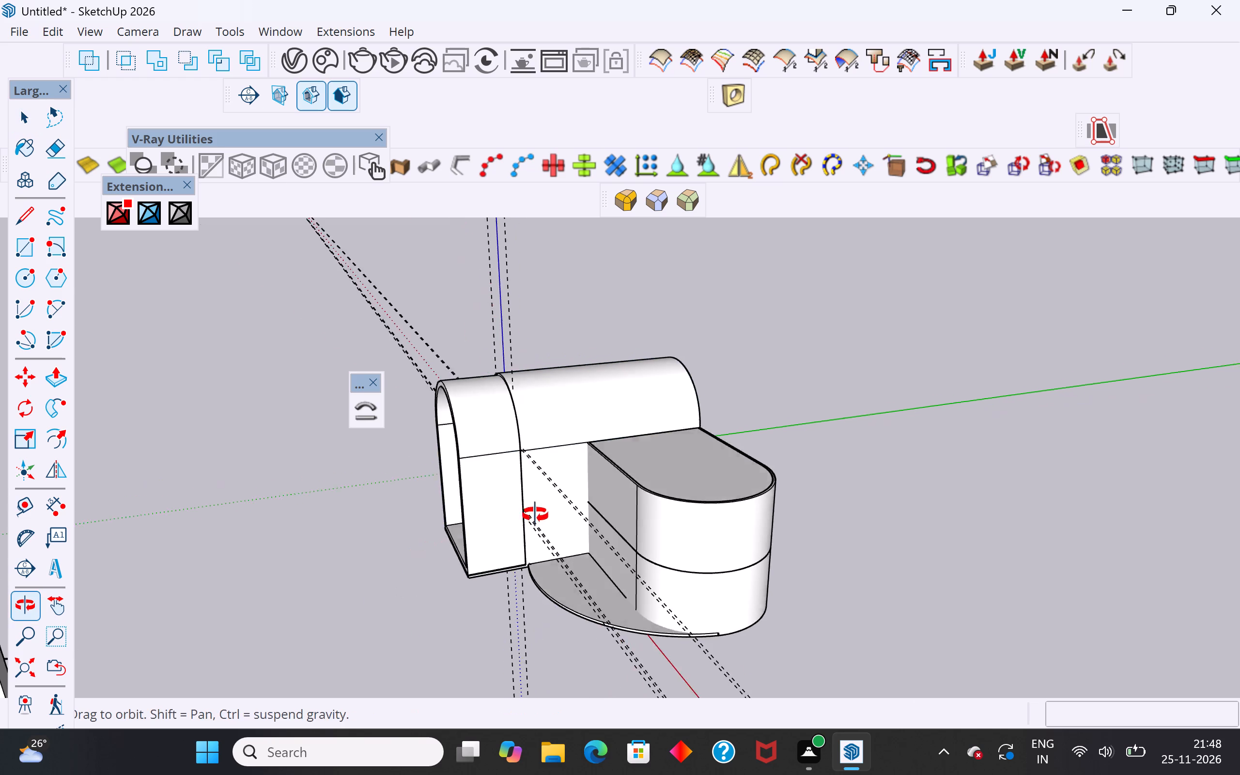
middle_drag(535, 515, 561, 507)
scroll(465, 416, up, 5)
middle_drag(554, 483, 638, 473)
scroll(603, 539, up, 4)
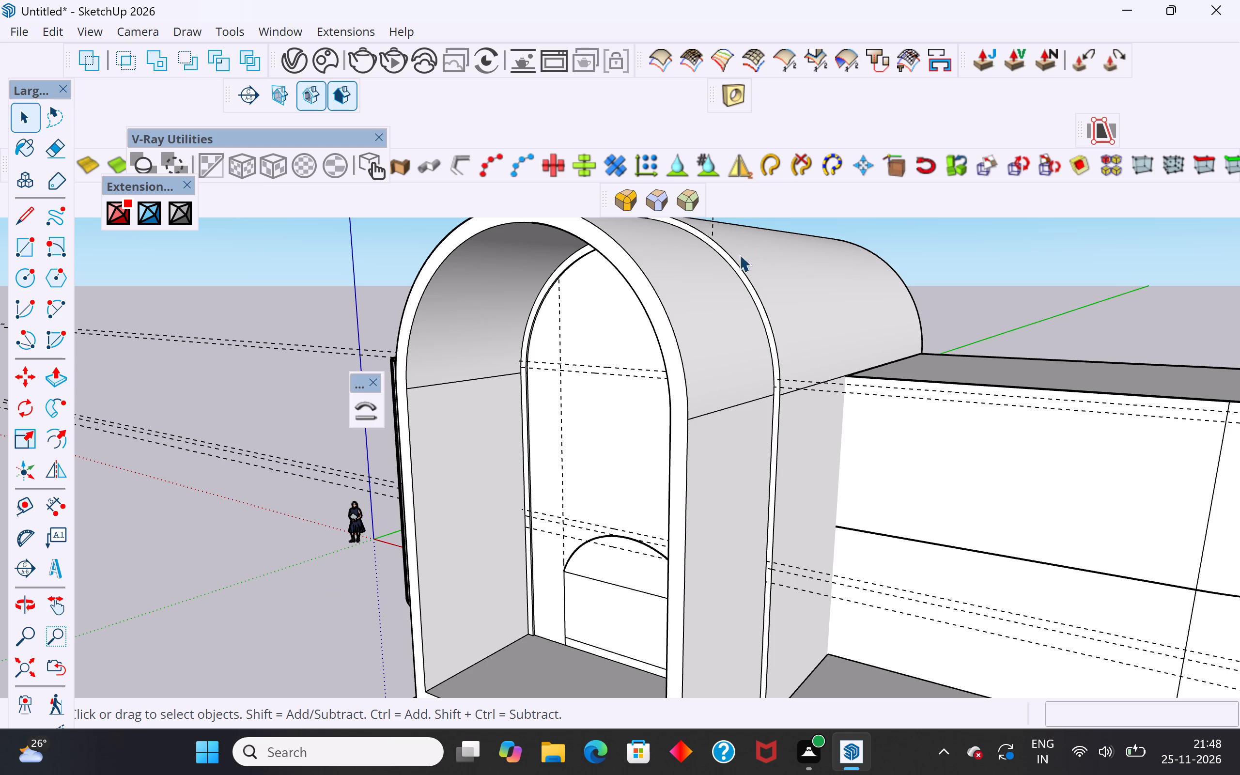
scroll(521, 366, down, 6)
middle_drag(572, 495, 632, 535)
scroll(623, 556, up, 9)
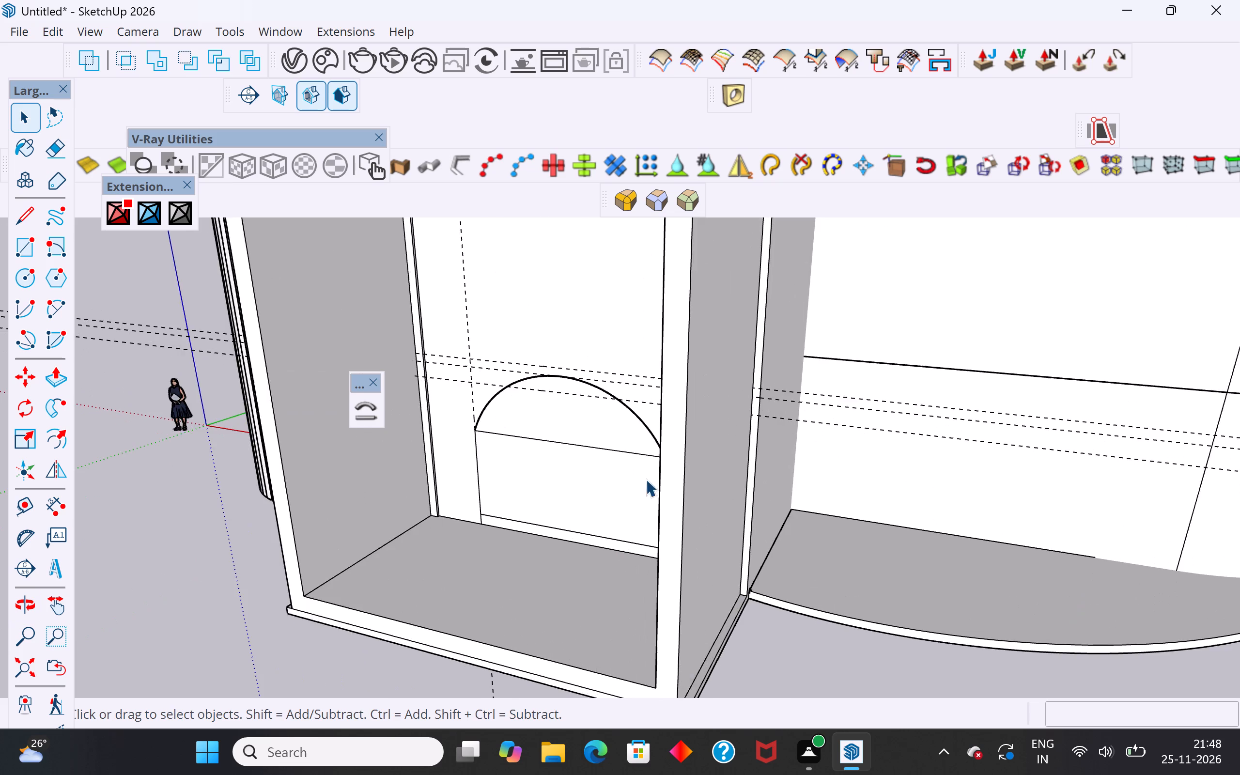
middle_drag(695, 430, 711, 418)
scroll(604, 416, up, 3)
middle_drag(612, 404, 621, 323)
scroll(577, 392, up, 1)
middle_drag(579, 395, 582, 429)
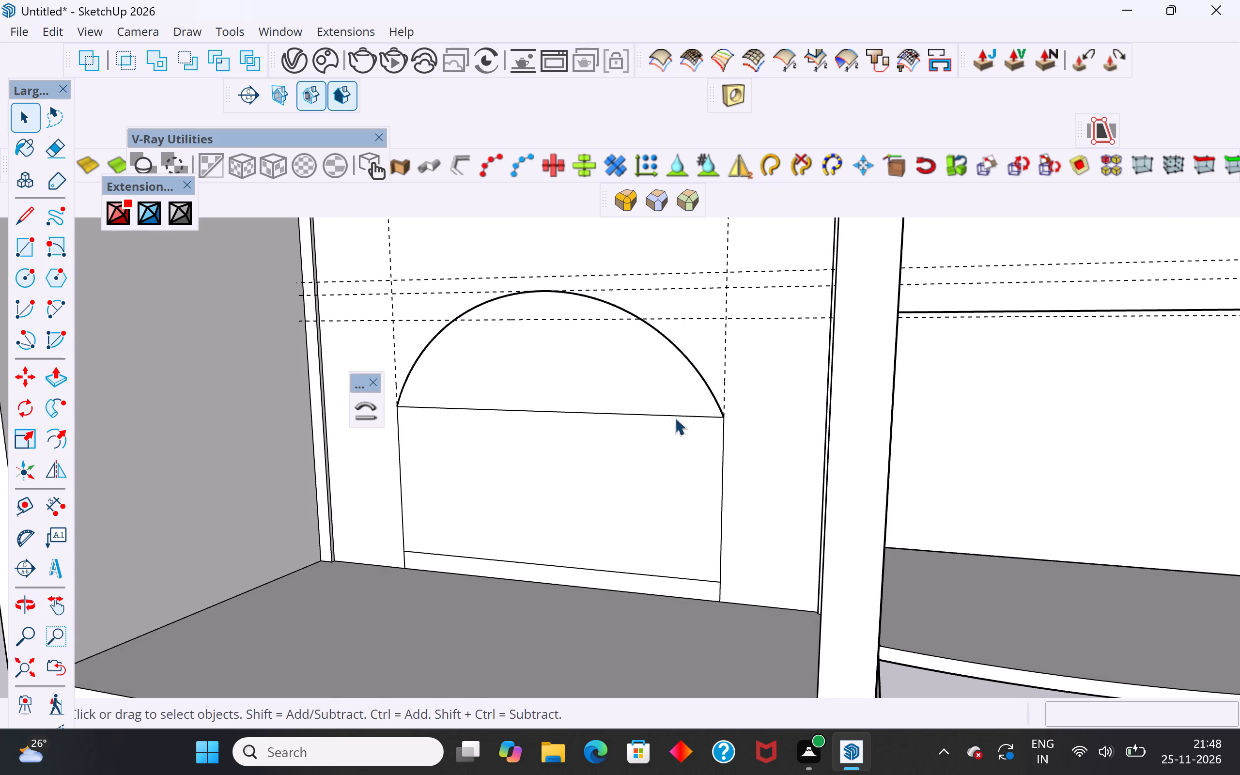
scroll(625, 468, down, 5)
scroll(673, 460, up, 13)
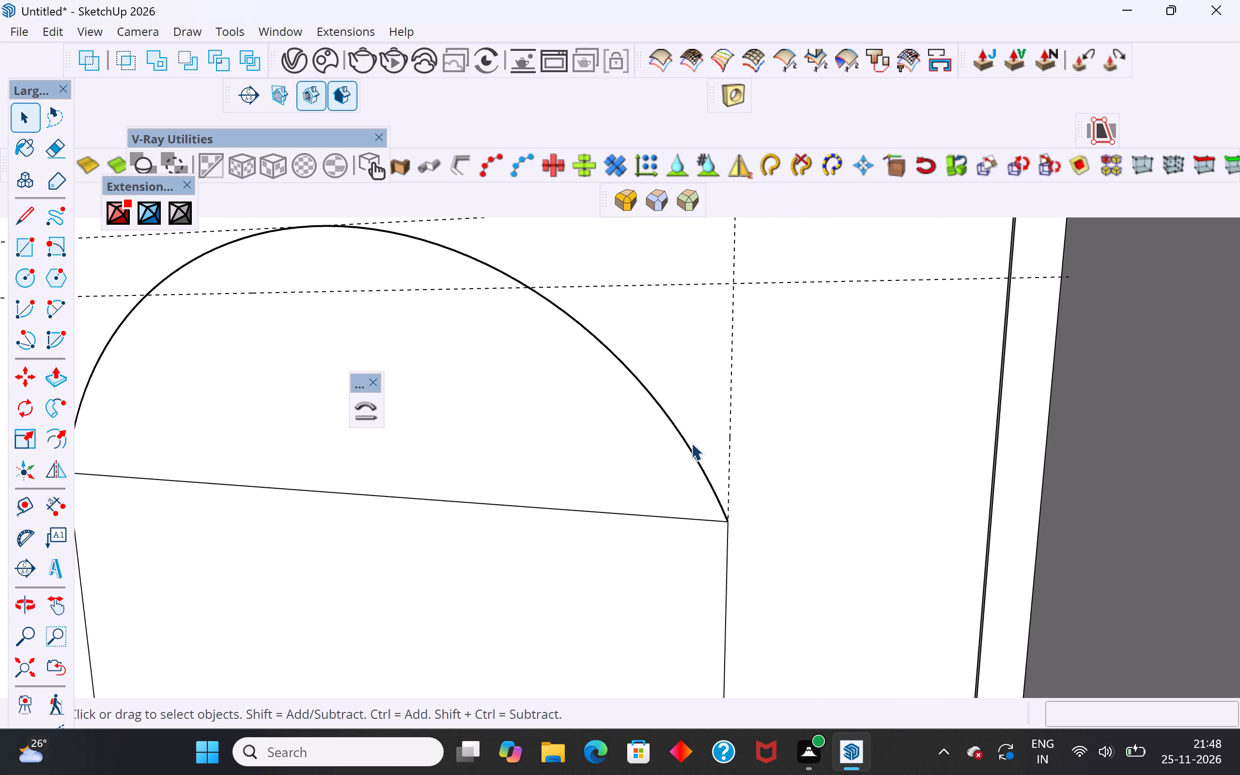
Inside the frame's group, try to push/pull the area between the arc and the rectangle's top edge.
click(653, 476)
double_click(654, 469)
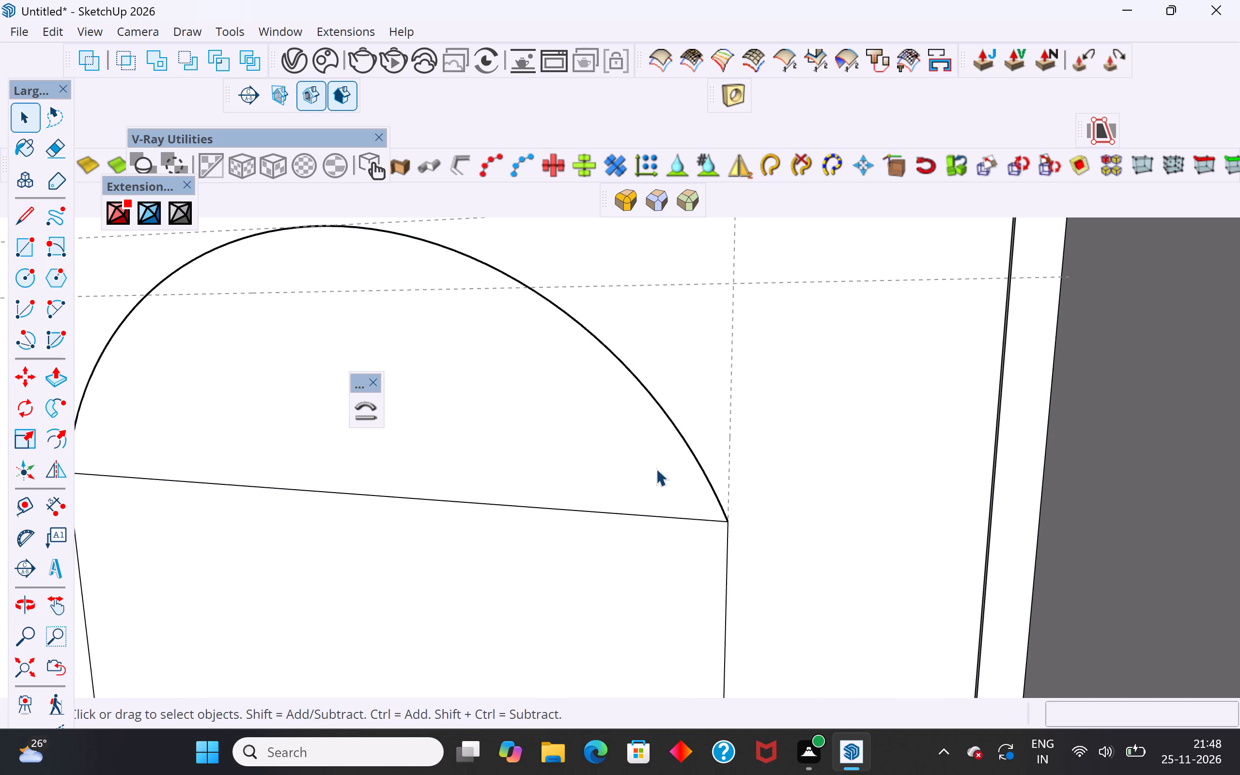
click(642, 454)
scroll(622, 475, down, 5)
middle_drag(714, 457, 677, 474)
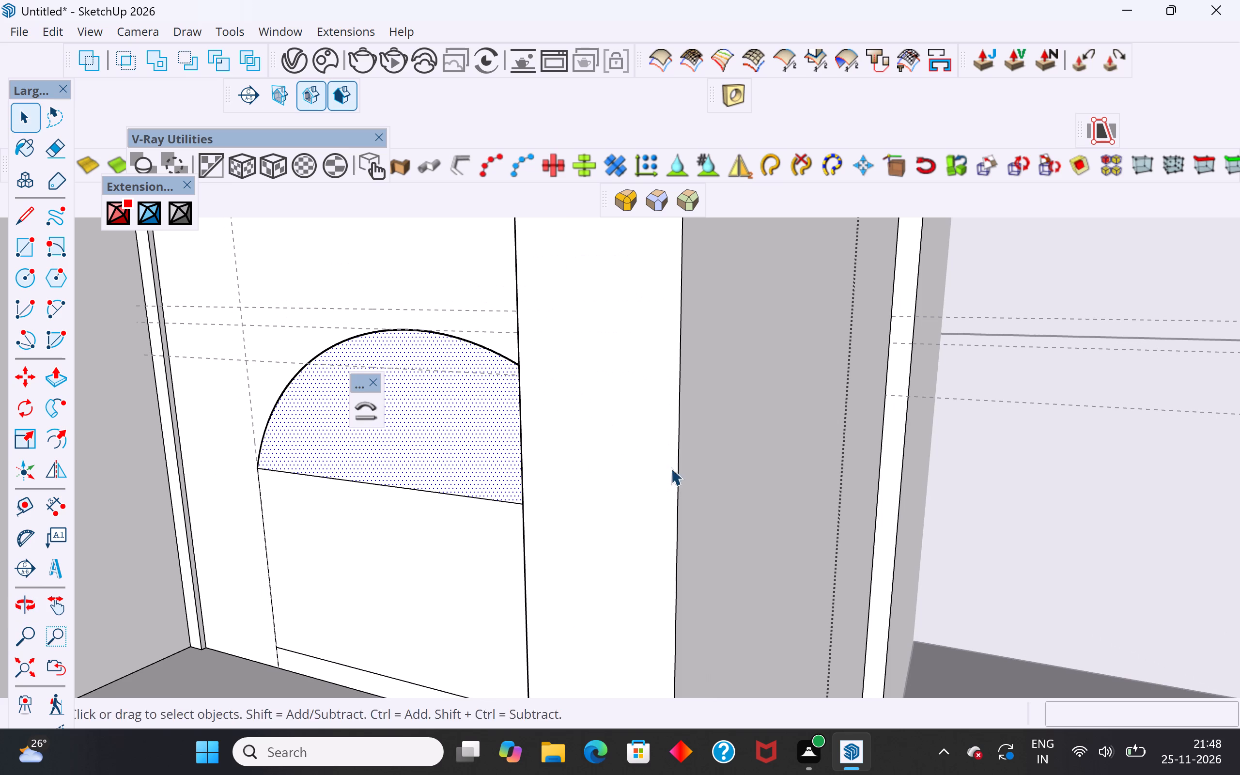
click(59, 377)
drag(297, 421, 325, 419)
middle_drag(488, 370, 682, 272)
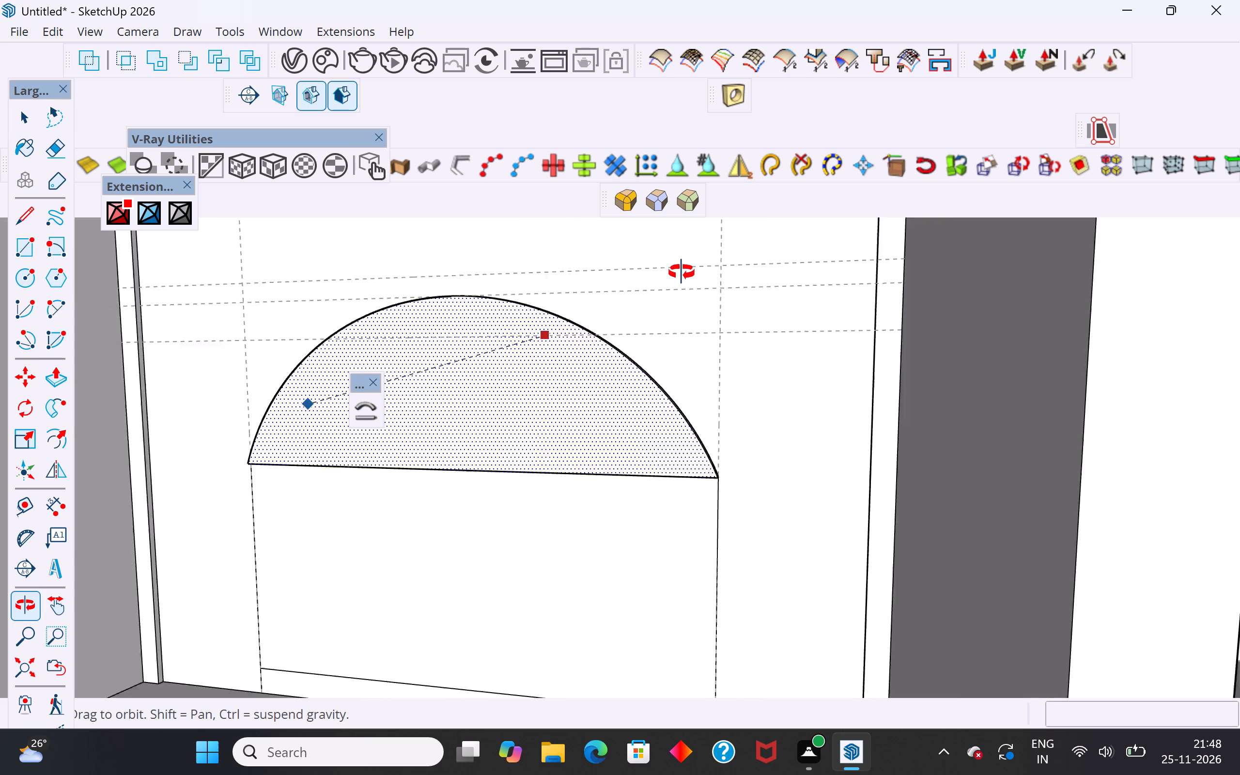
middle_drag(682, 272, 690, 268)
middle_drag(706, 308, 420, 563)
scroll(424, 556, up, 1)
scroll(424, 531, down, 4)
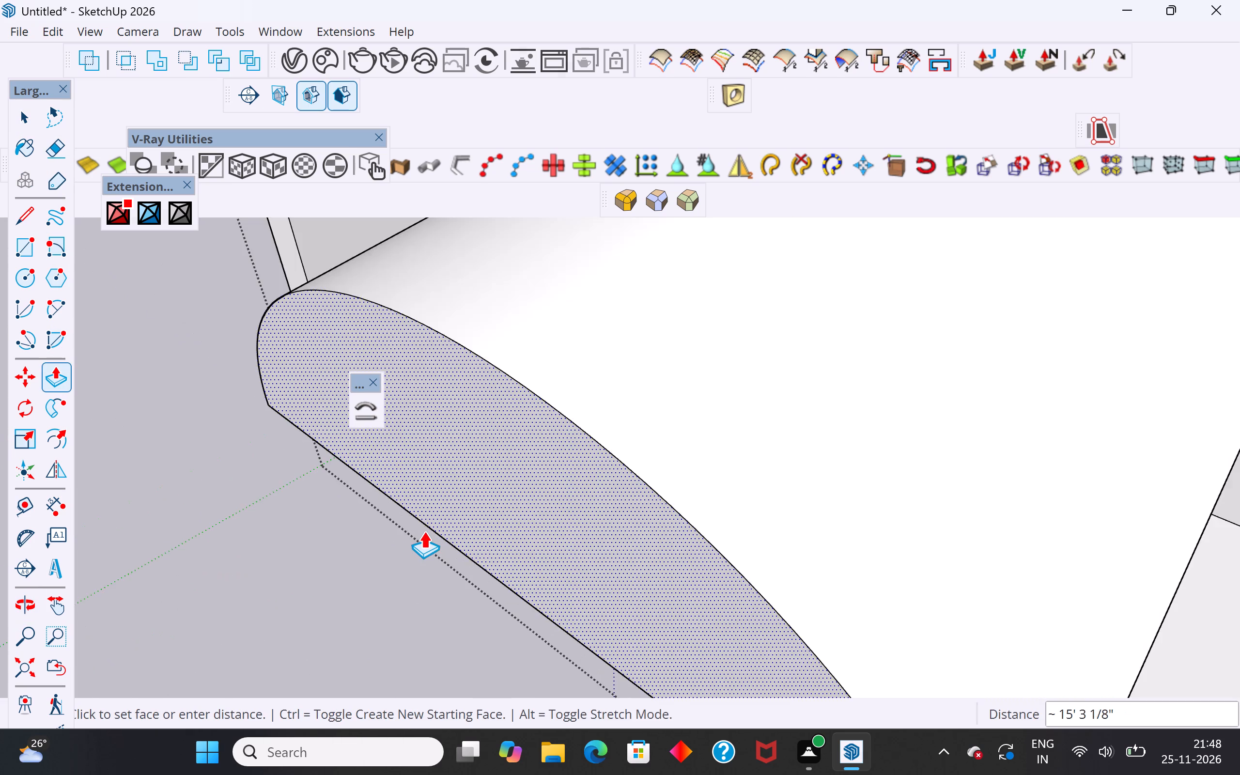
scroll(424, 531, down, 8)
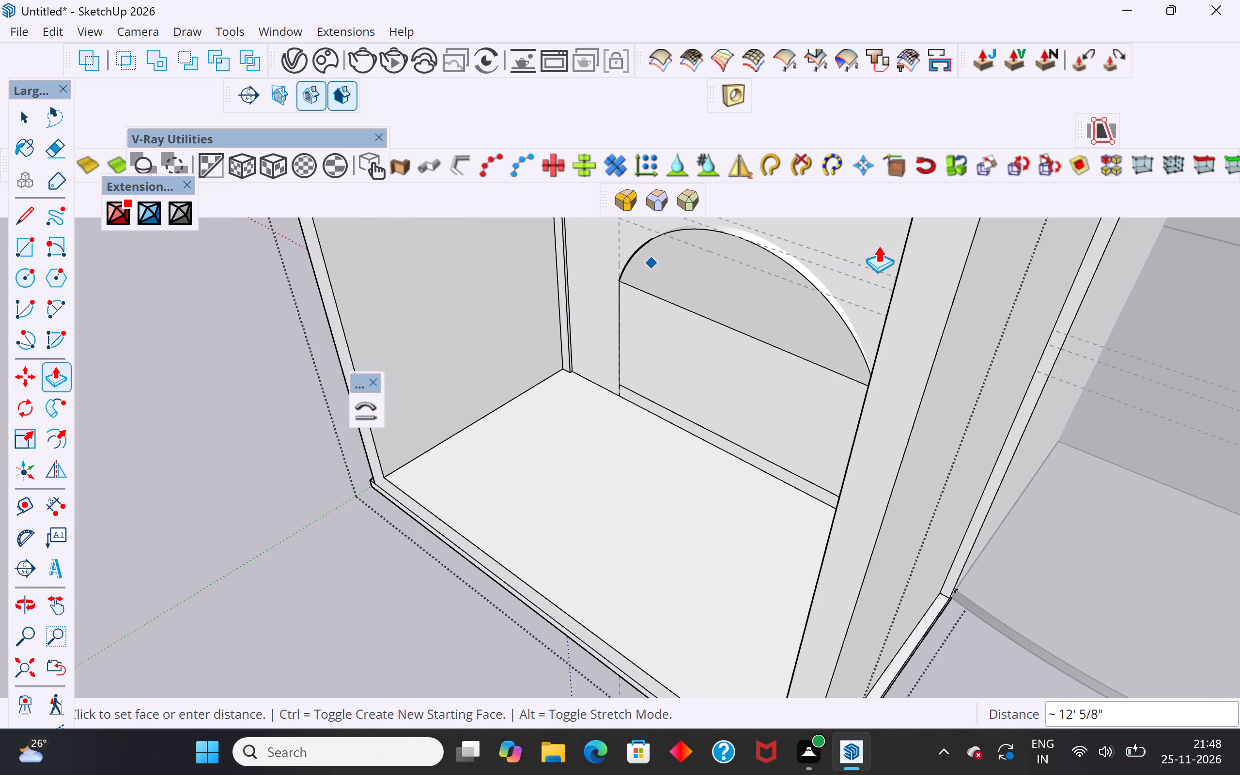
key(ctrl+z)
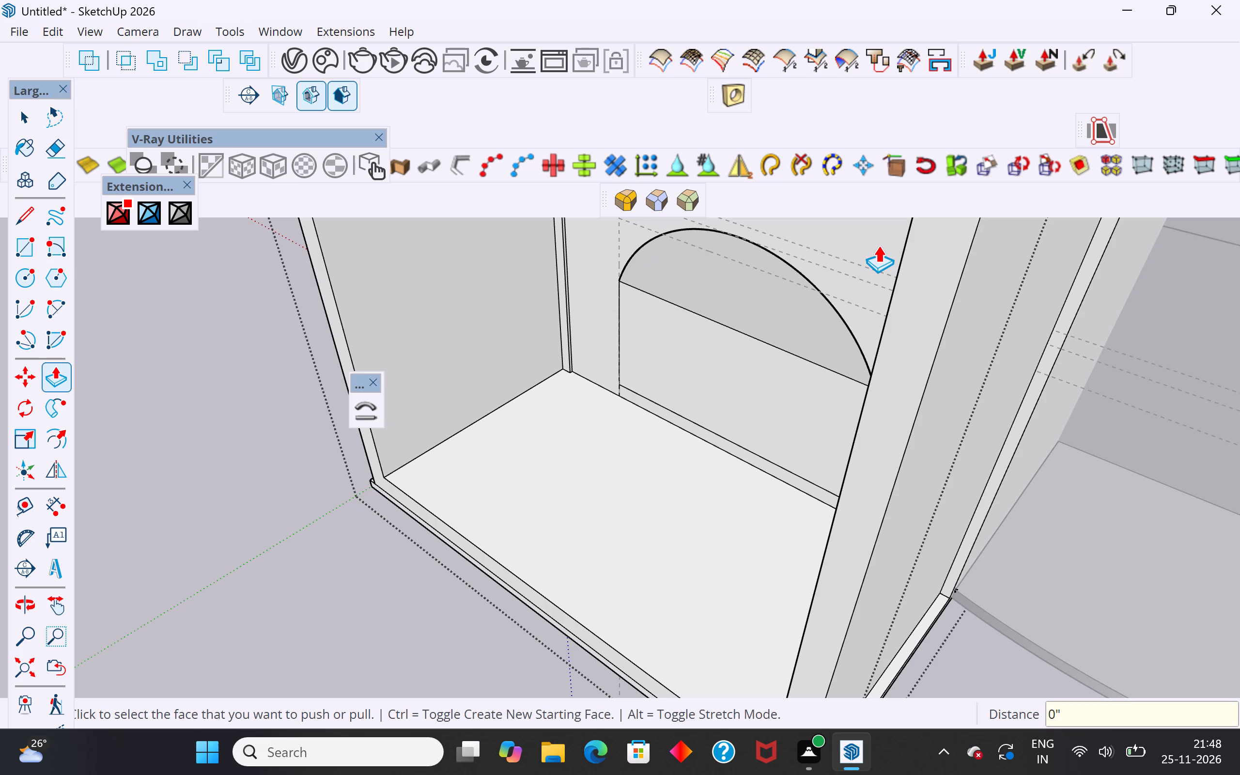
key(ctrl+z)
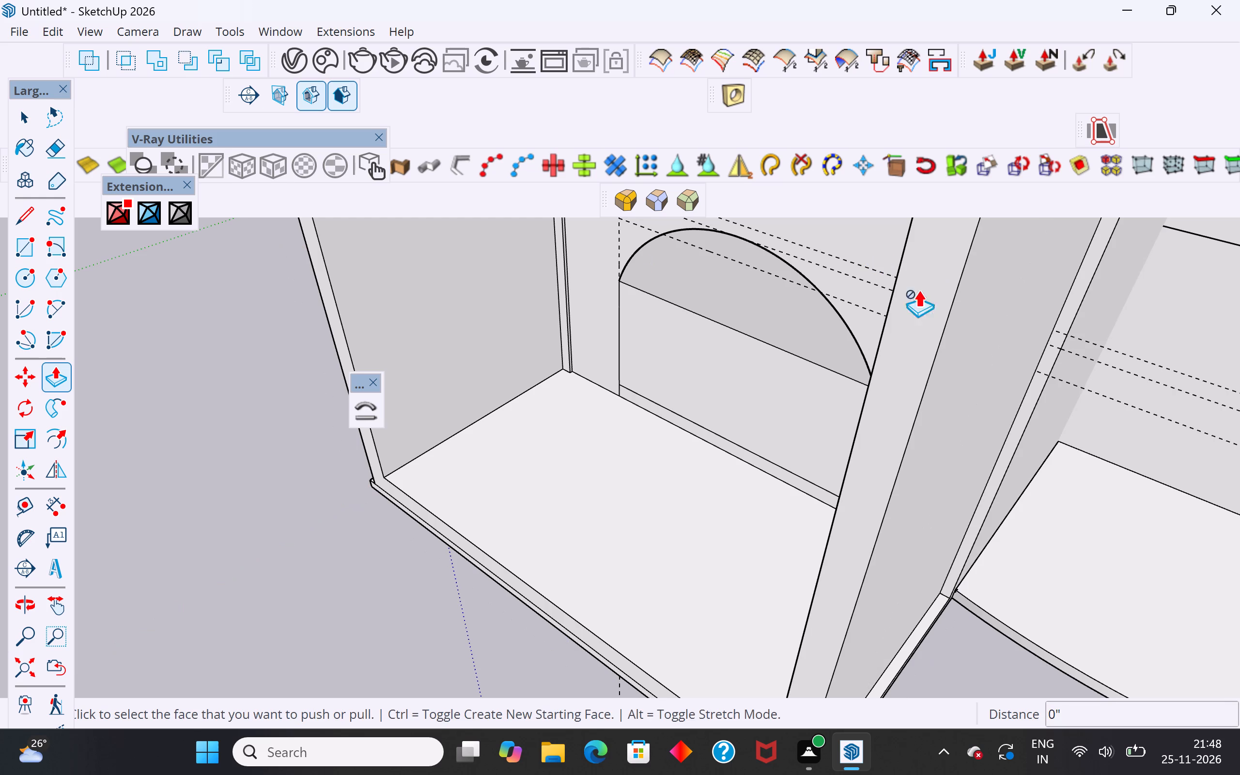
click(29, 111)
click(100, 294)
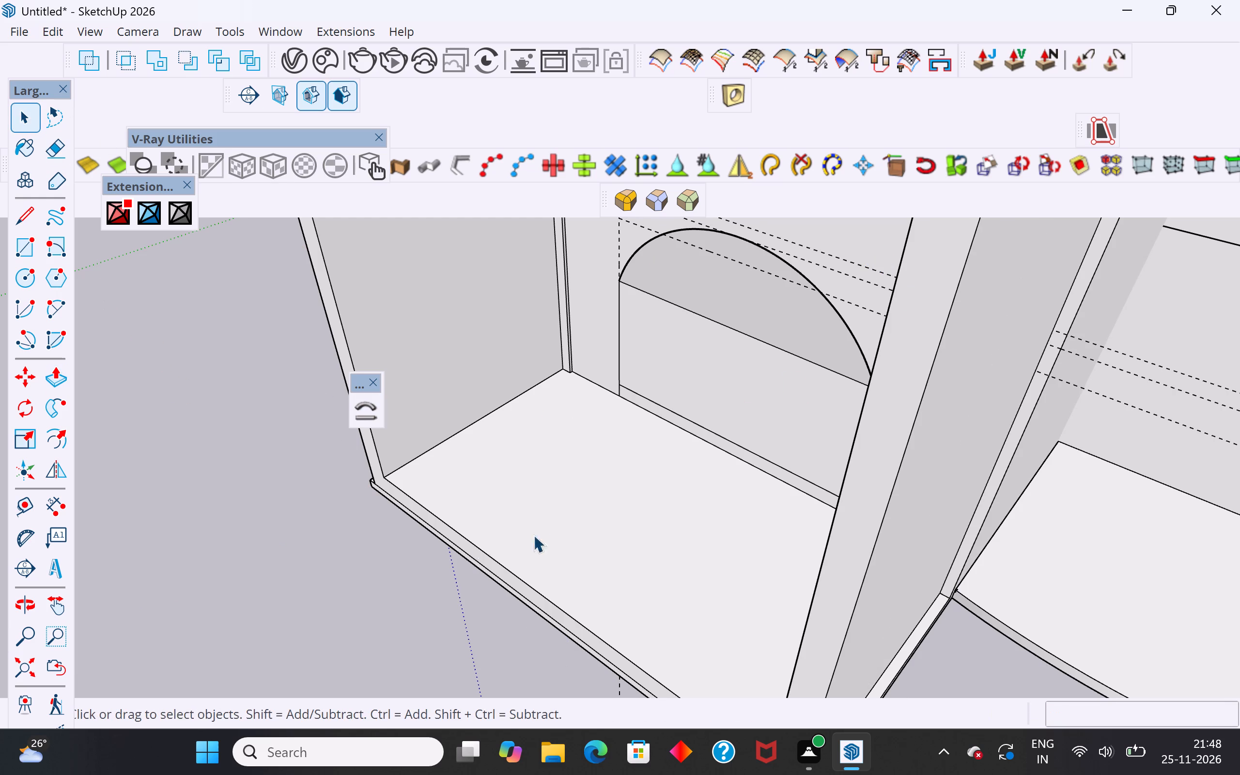
Inside the frame's group, delete the arc above the rectangle on the back panel.
middle_drag(552, 527, 693, 471)
scroll(460, 582, down, 6)
scroll(673, 239, up, 12)
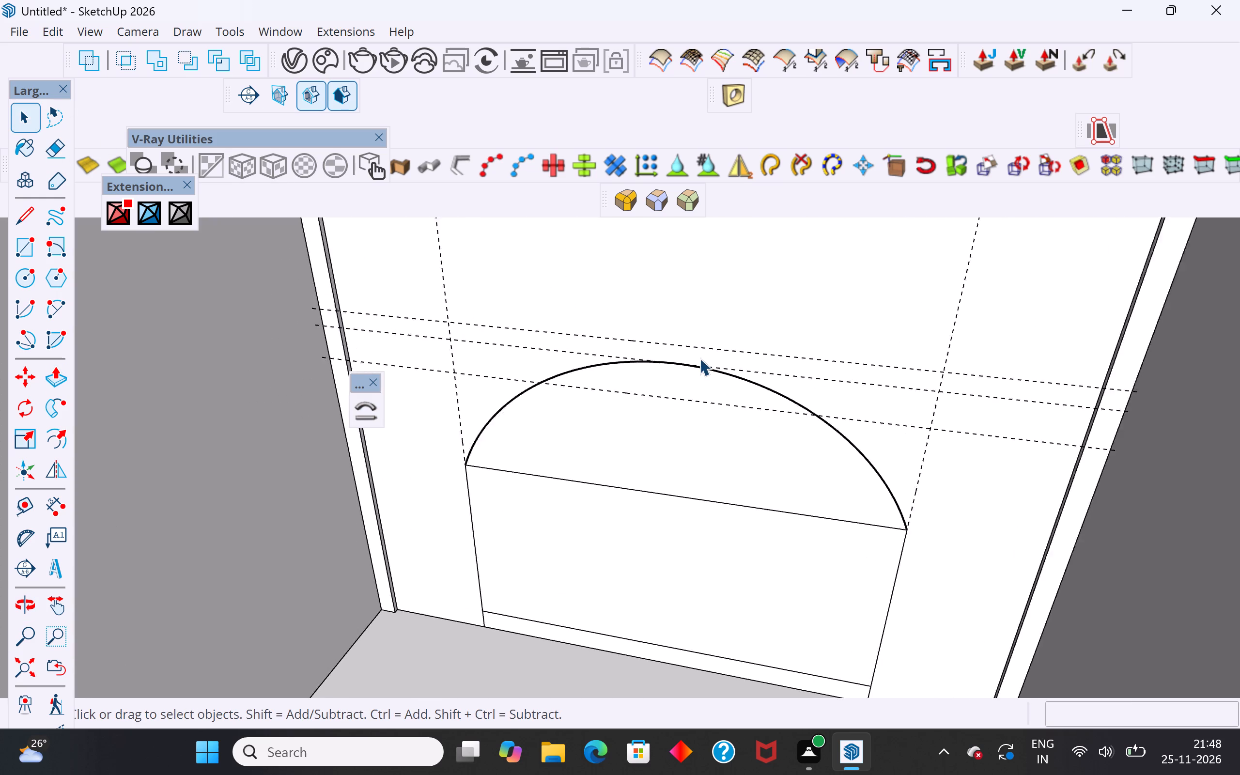
scroll(699, 358, up, 2)
middle_drag(687, 373, 661, 509)
scroll(608, 577, up, 9)
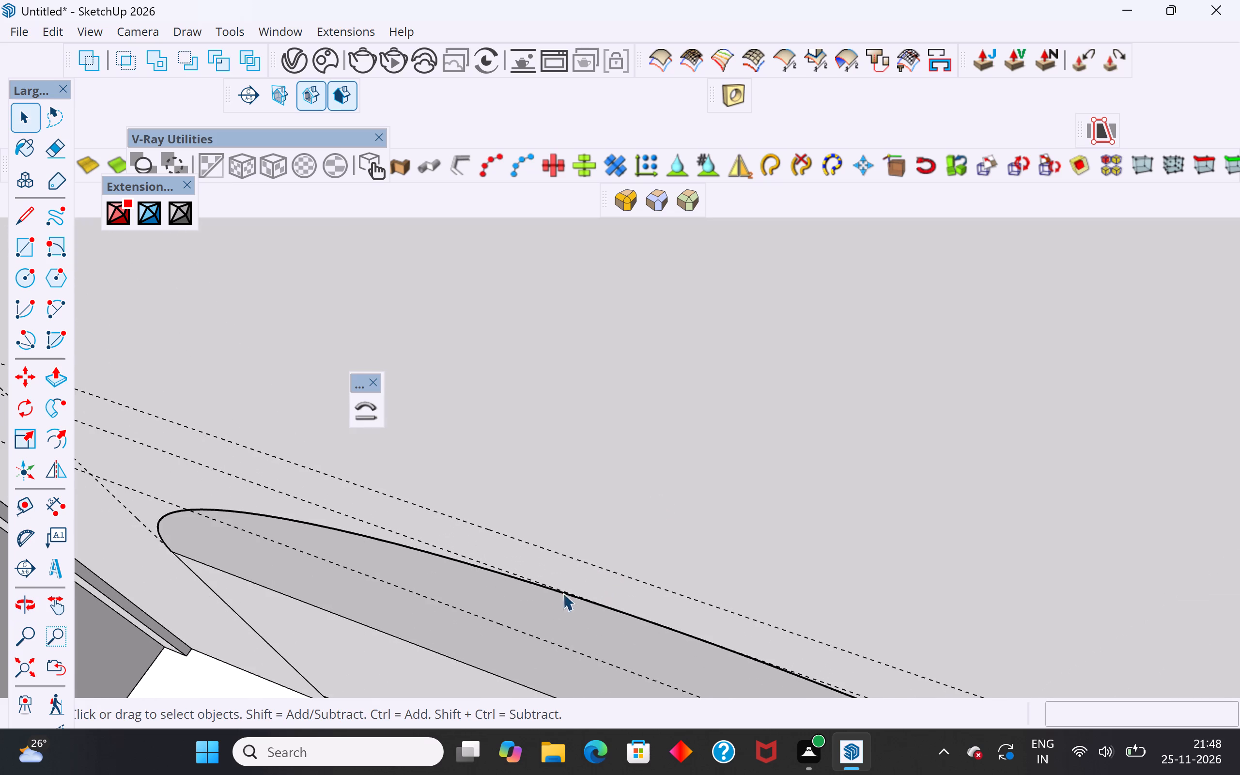
middle_click(562, 594)
click(445, 568)
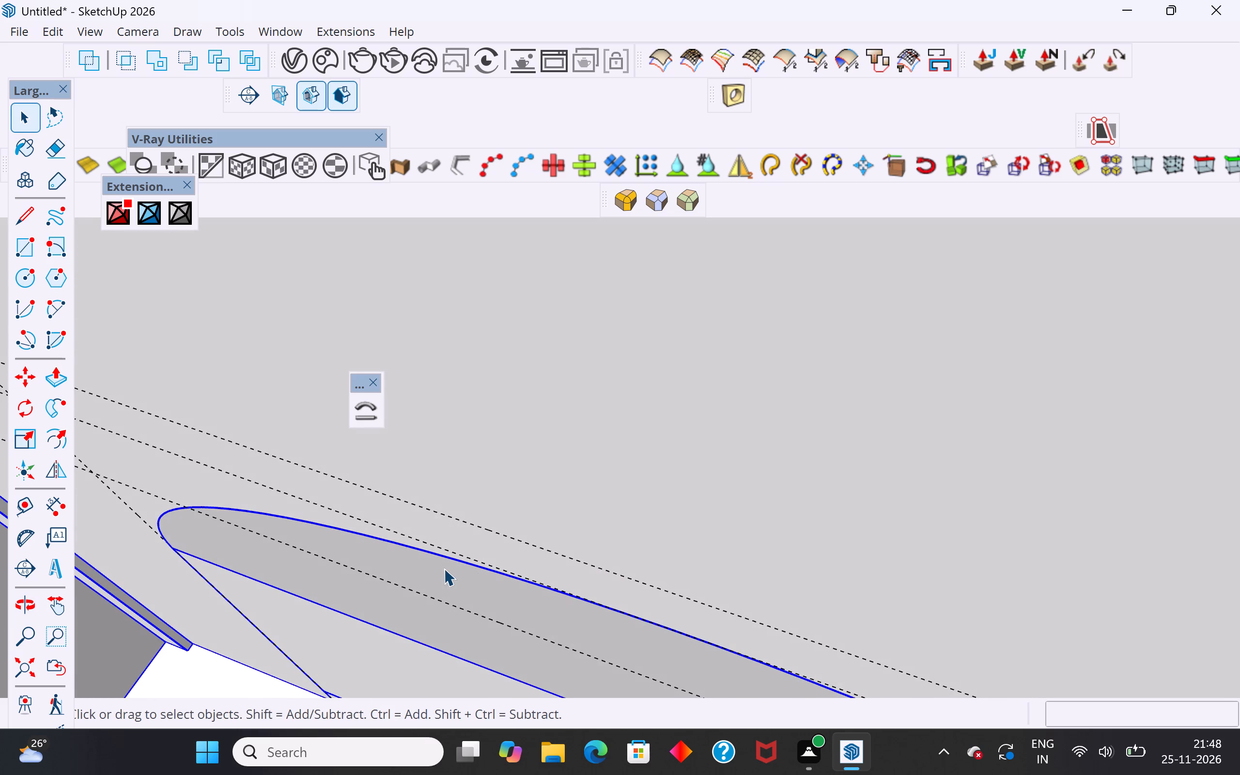
double_click(444, 568)
click(472, 565)
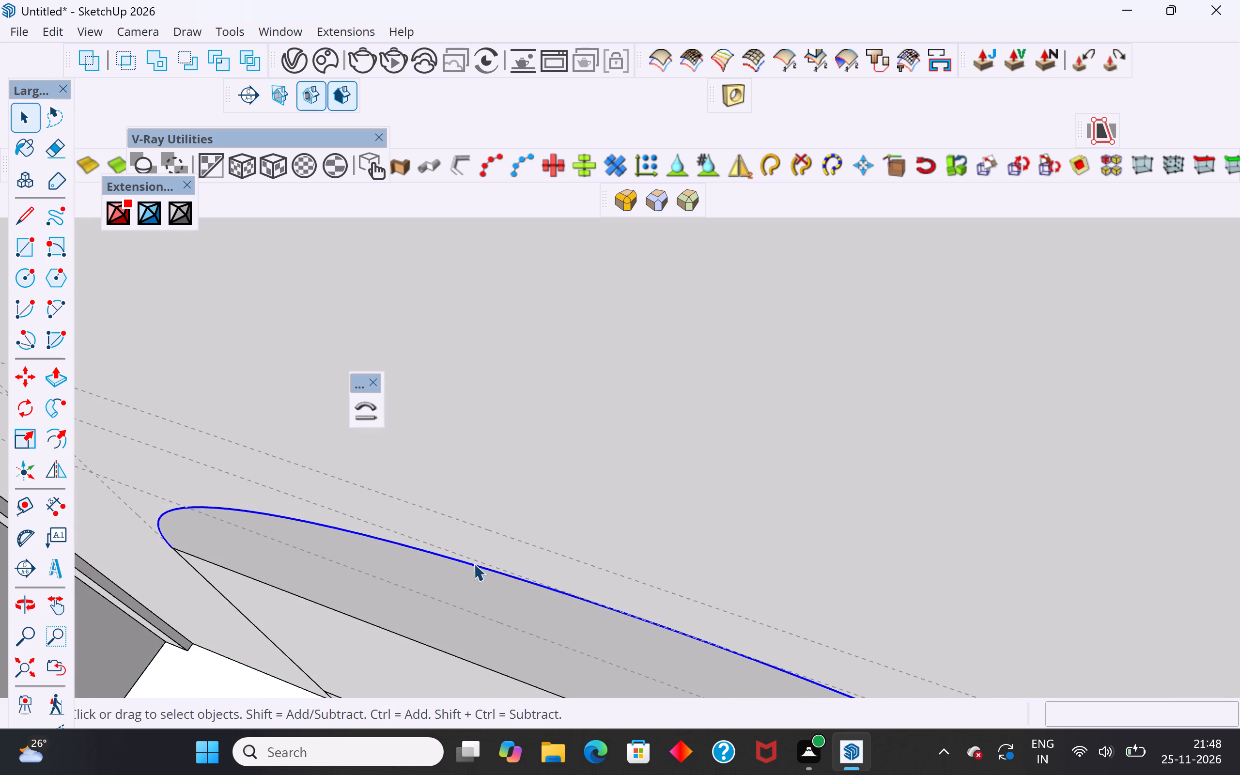
key(Delete)
Draw a two-point arc across the rectangle's top corners on the back panel, with a bulge of about 2' 11 3/8".
scroll(535, 356, down, 7)
triple_click(544, 338)
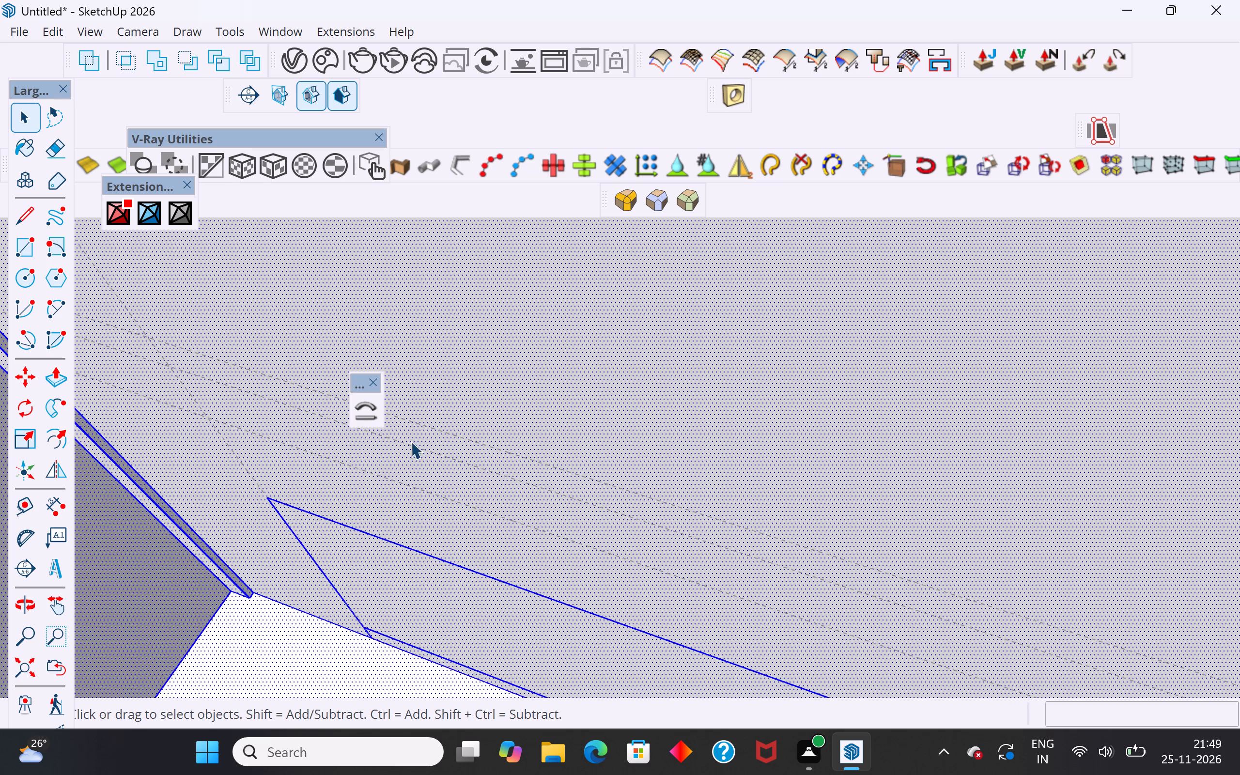
scroll(405, 476, down, 4)
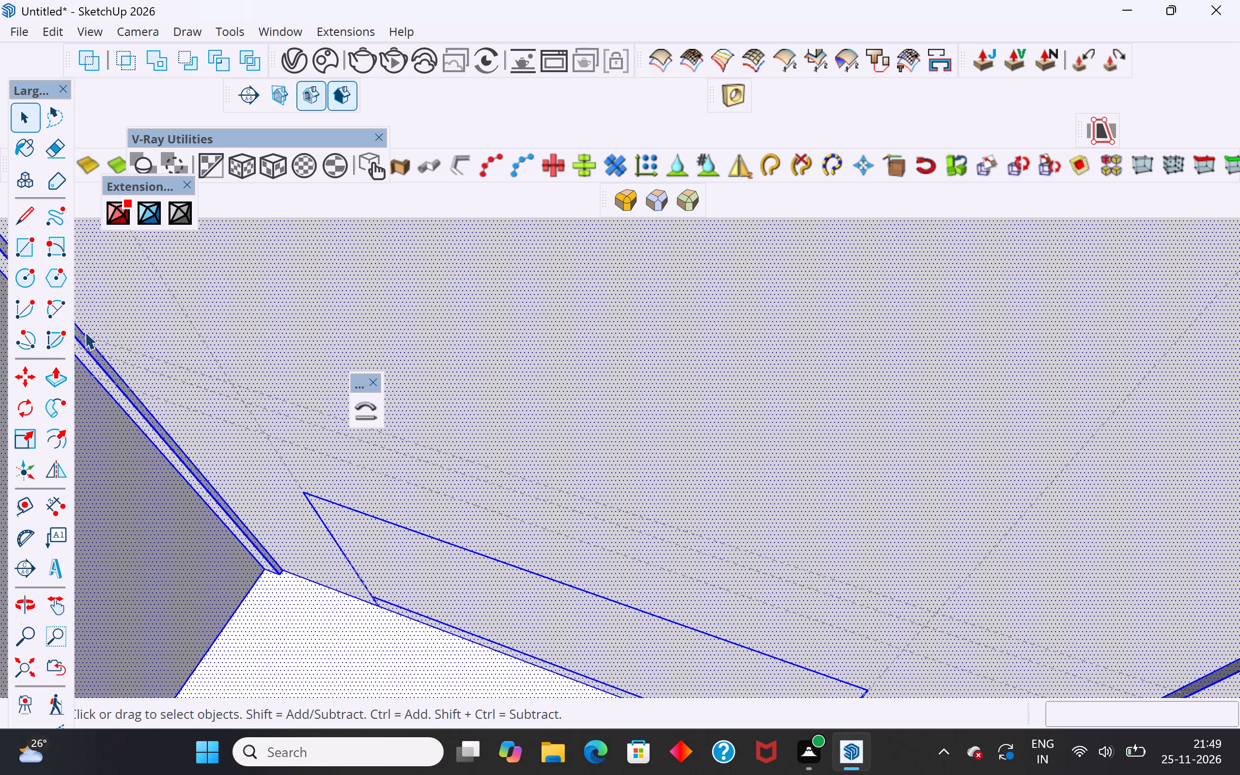
click(53, 309)
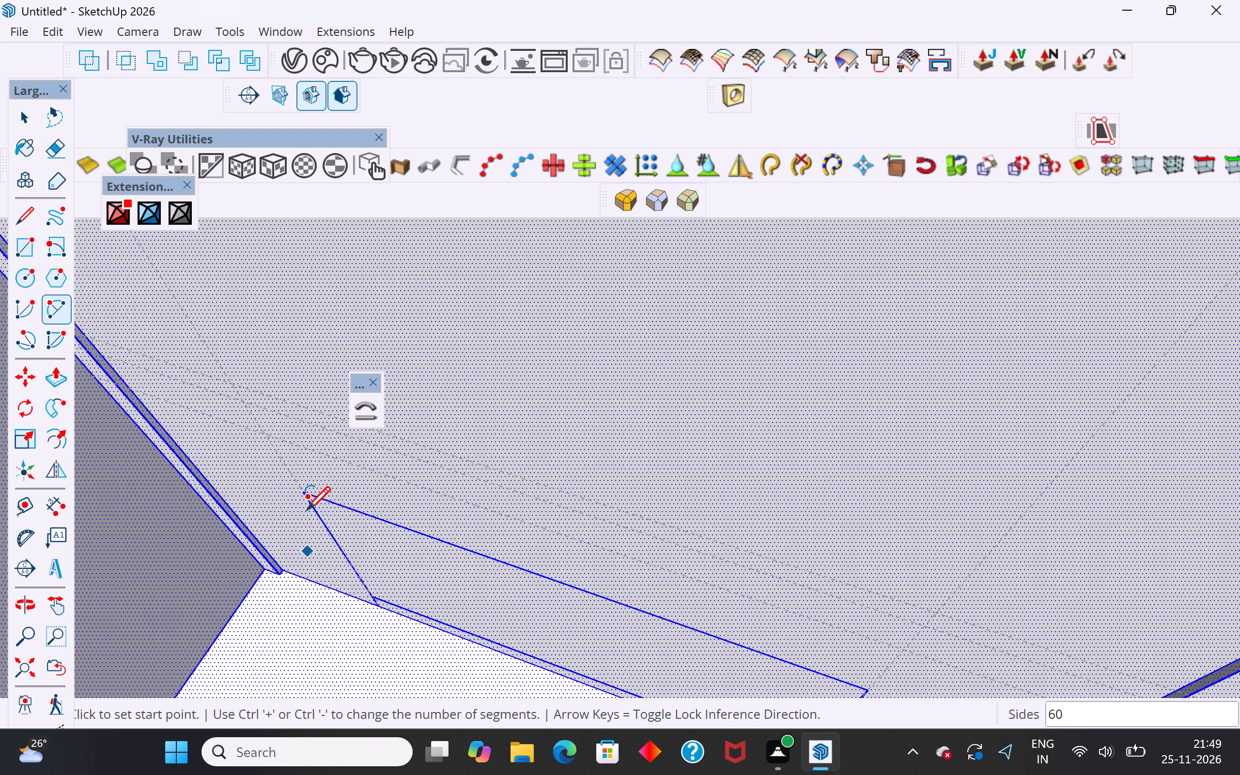
click(307, 496)
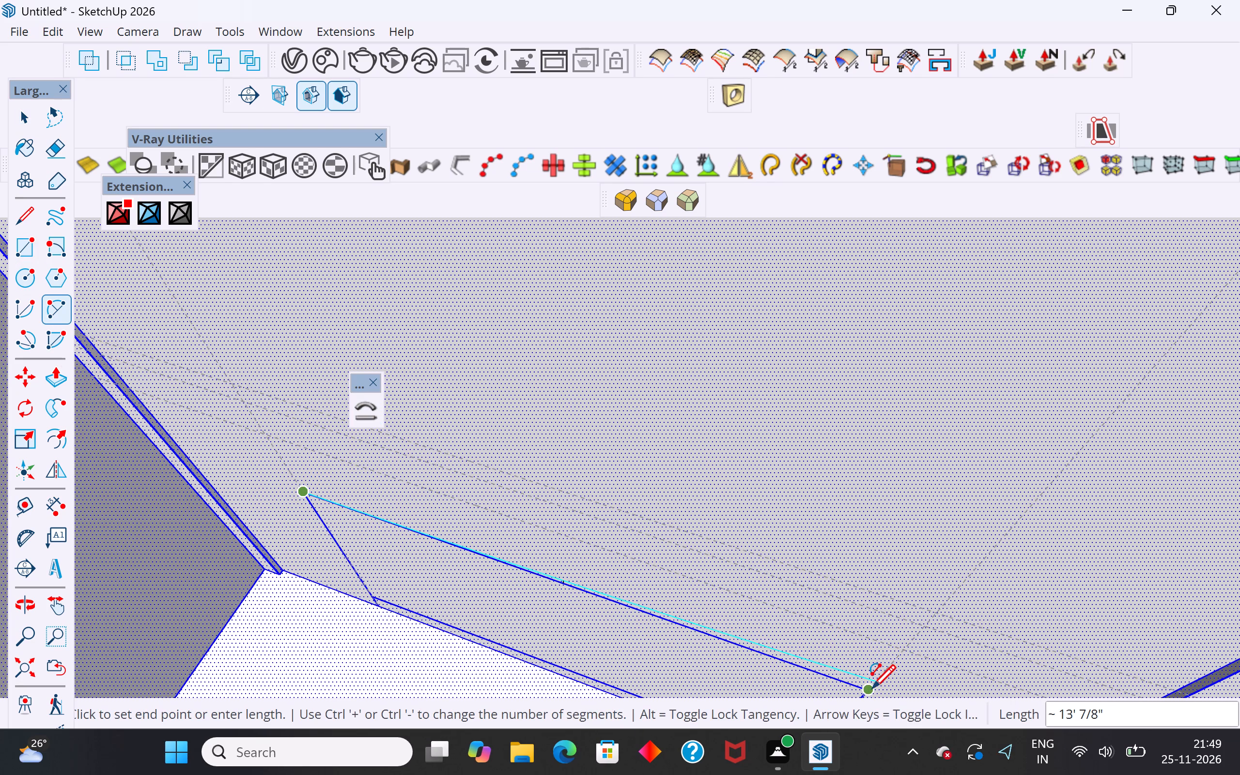
click(867, 695)
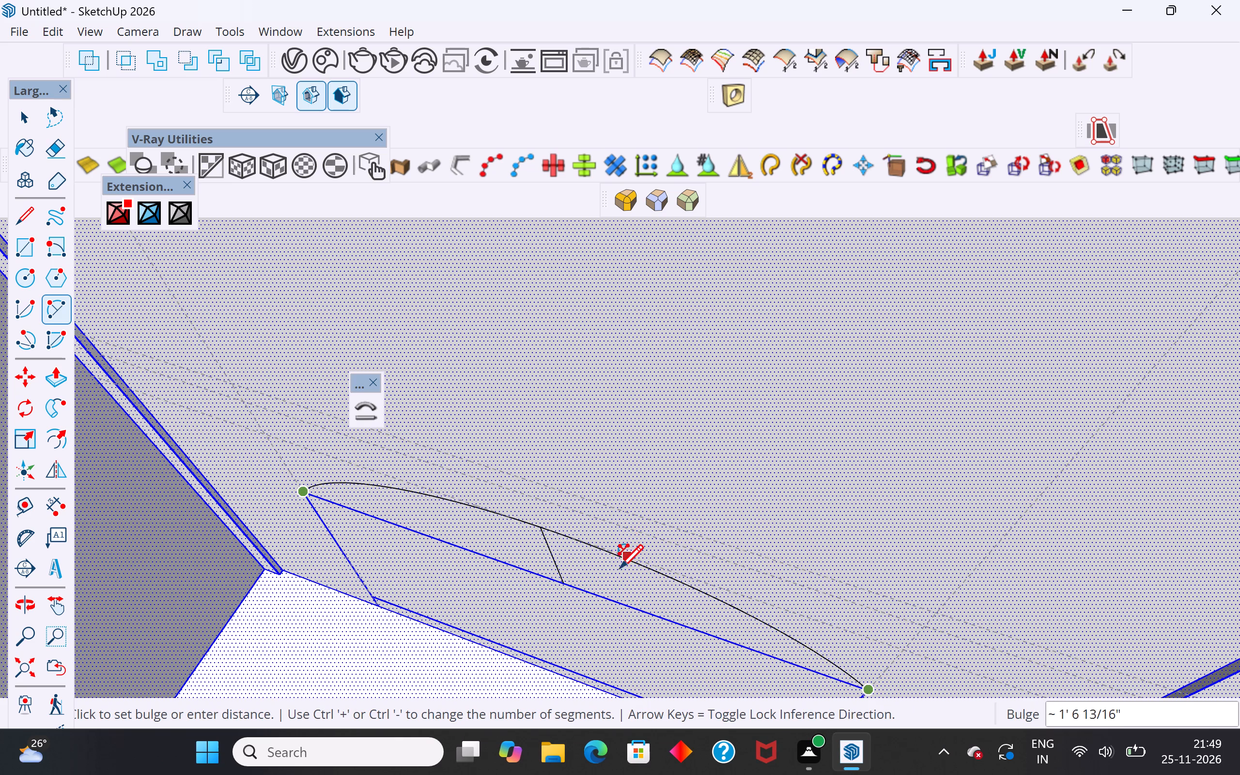
scroll(620, 571, up, 4)
middle_drag(632, 557, 663, 512)
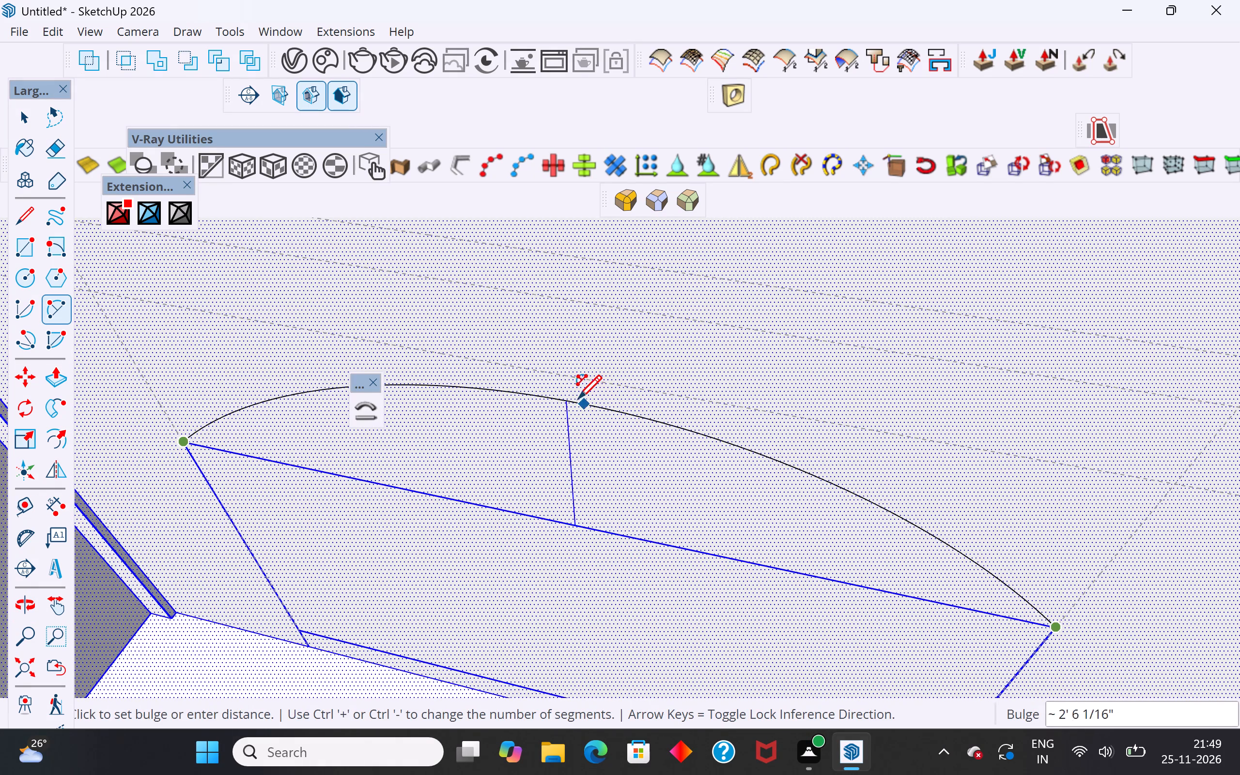
scroll(572, 390, up, 11)
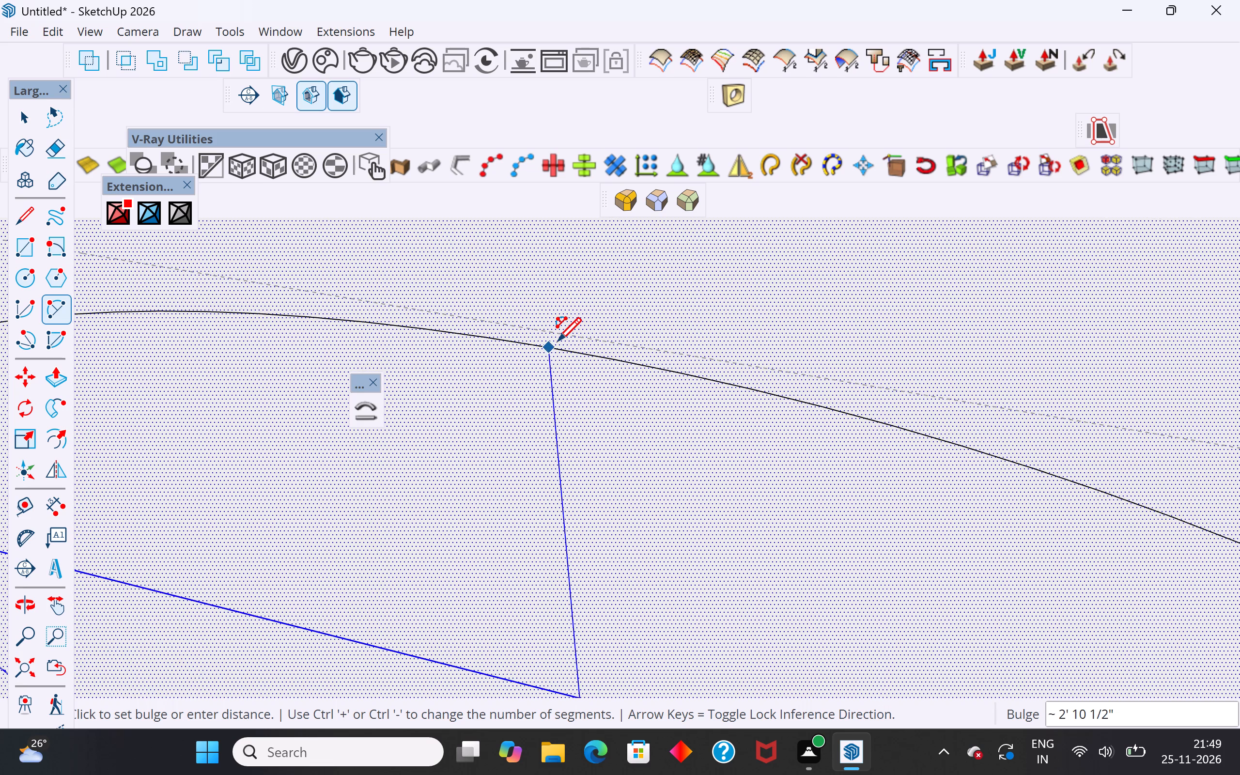
scroll(558, 343, up, 11)
scroll(569, 343, down, 4)
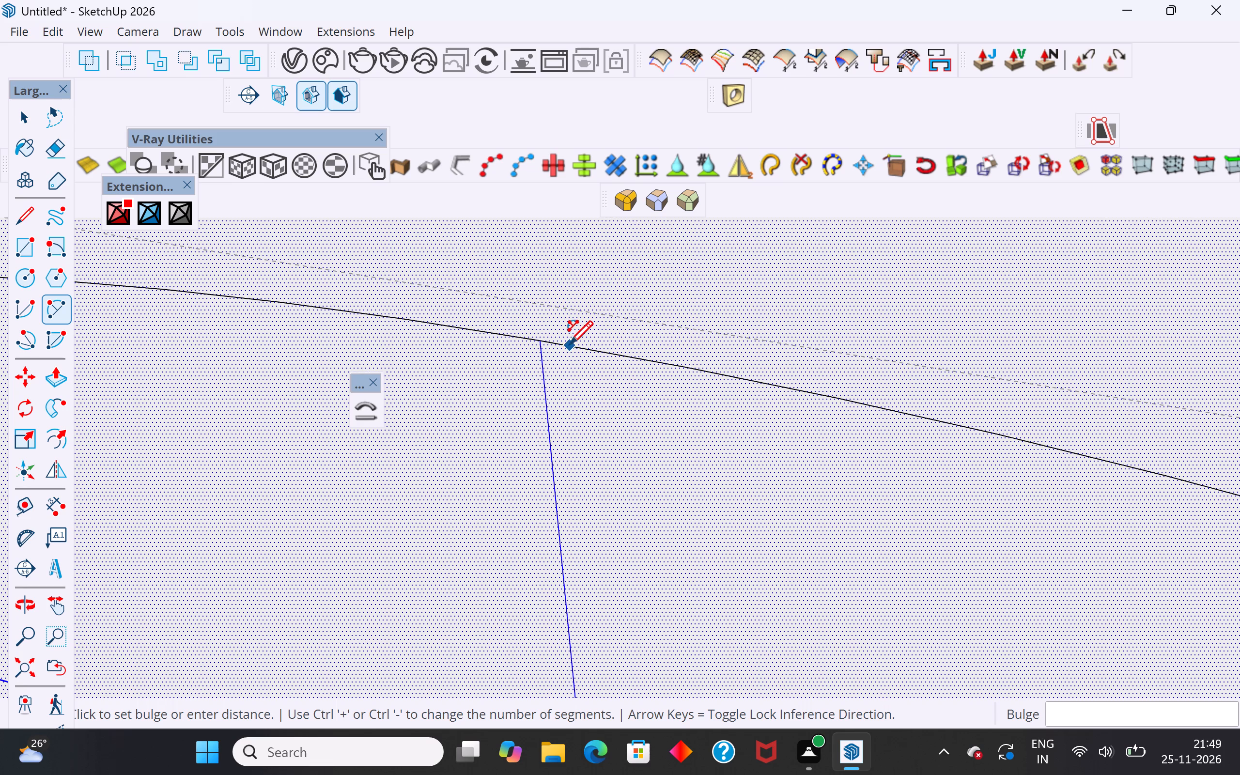
click(560, 315)
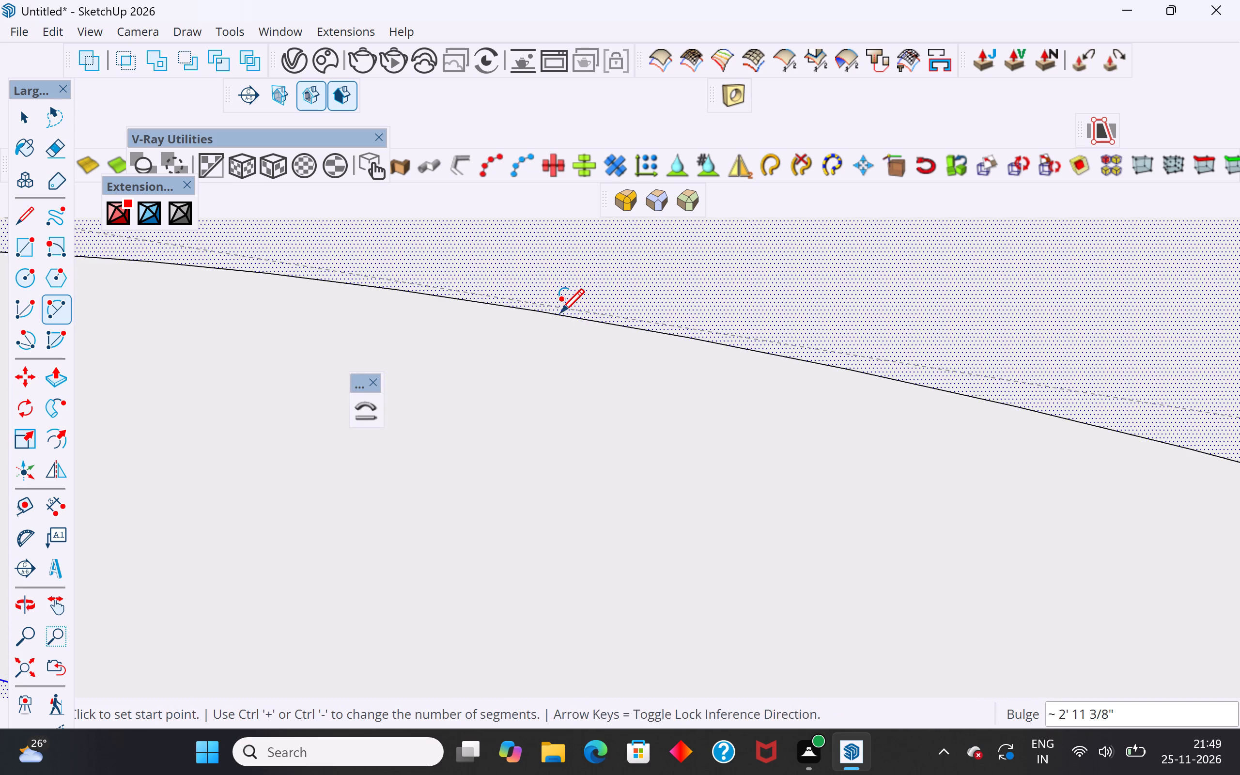
scroll(572, 414, down, 20)
scroll(572, 414, down, 9)
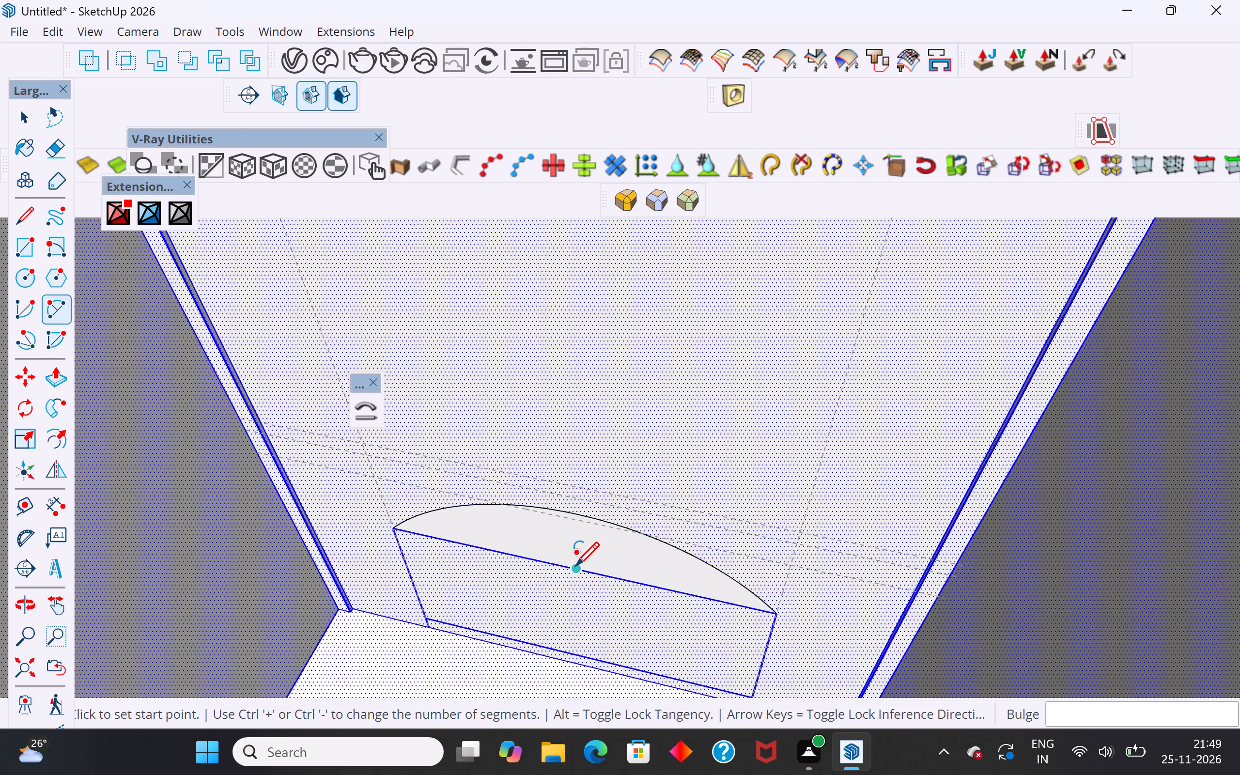
middle_drag(651, 481, 741, 386)
scroll(685, 453, down, 6)
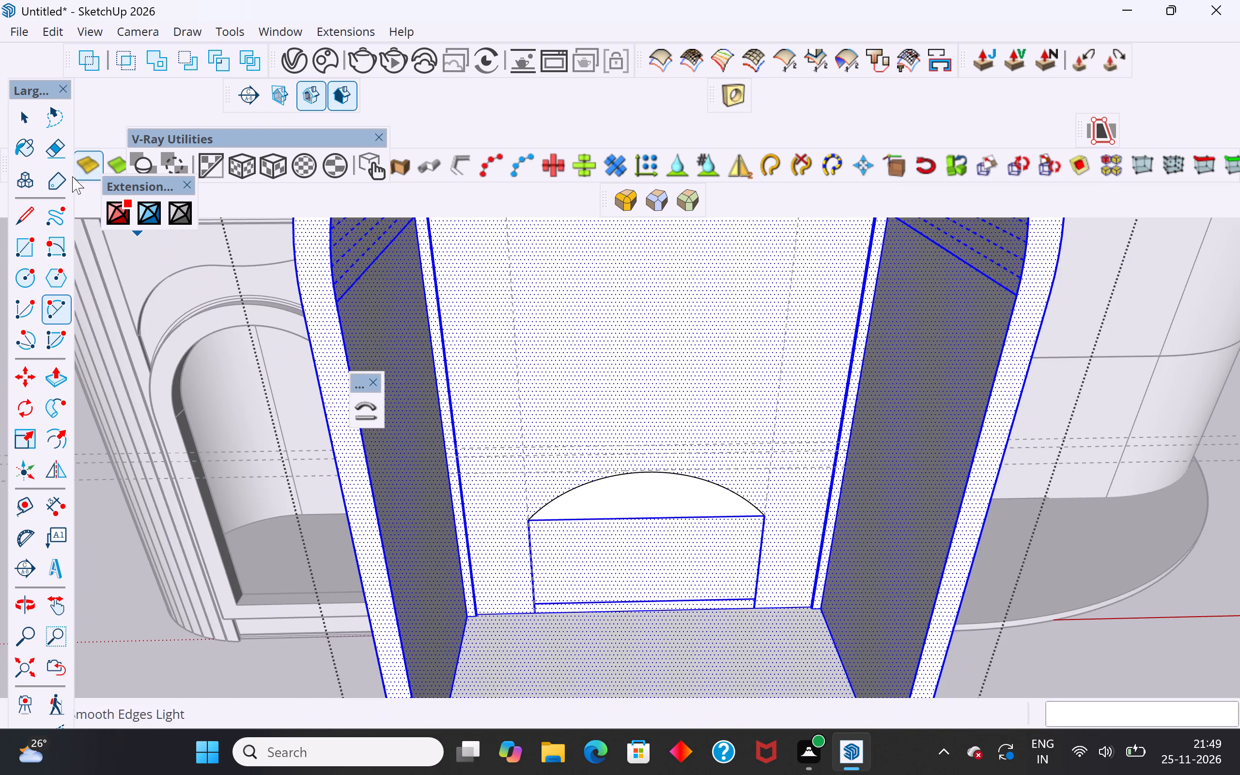
click(34, 122)
click(112, 595)
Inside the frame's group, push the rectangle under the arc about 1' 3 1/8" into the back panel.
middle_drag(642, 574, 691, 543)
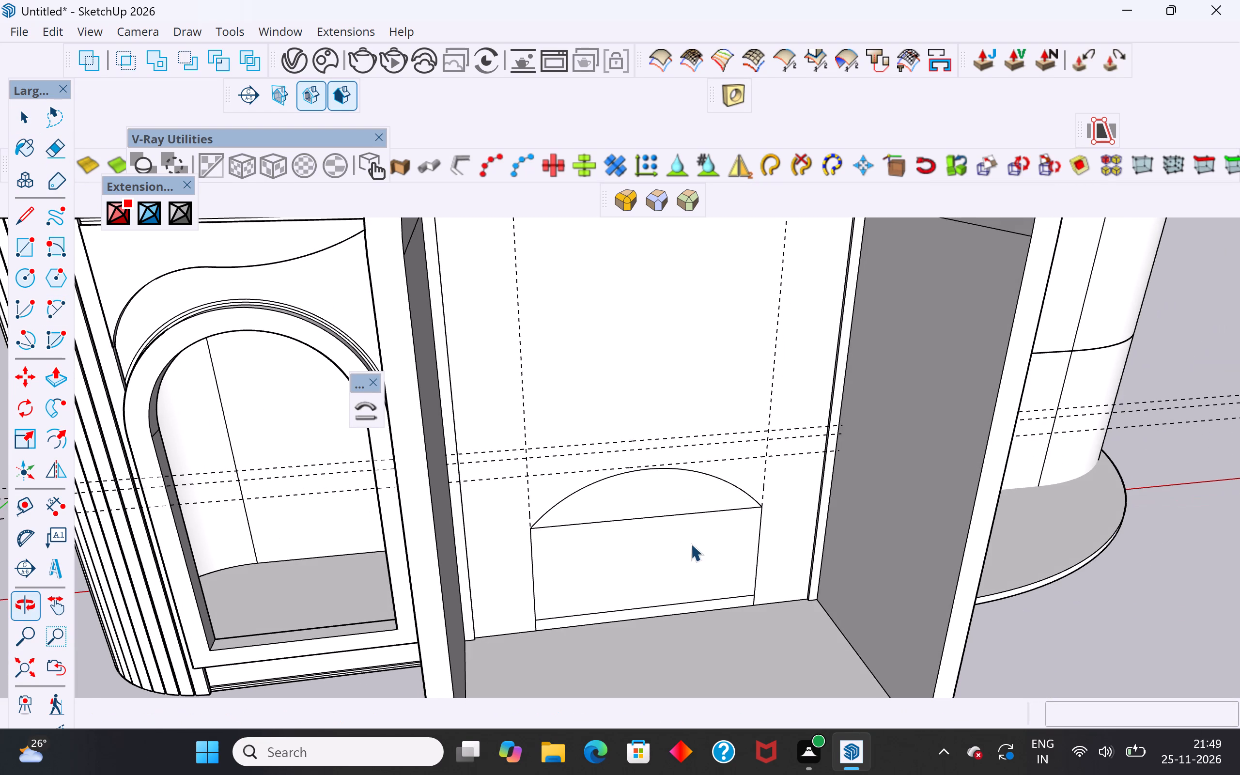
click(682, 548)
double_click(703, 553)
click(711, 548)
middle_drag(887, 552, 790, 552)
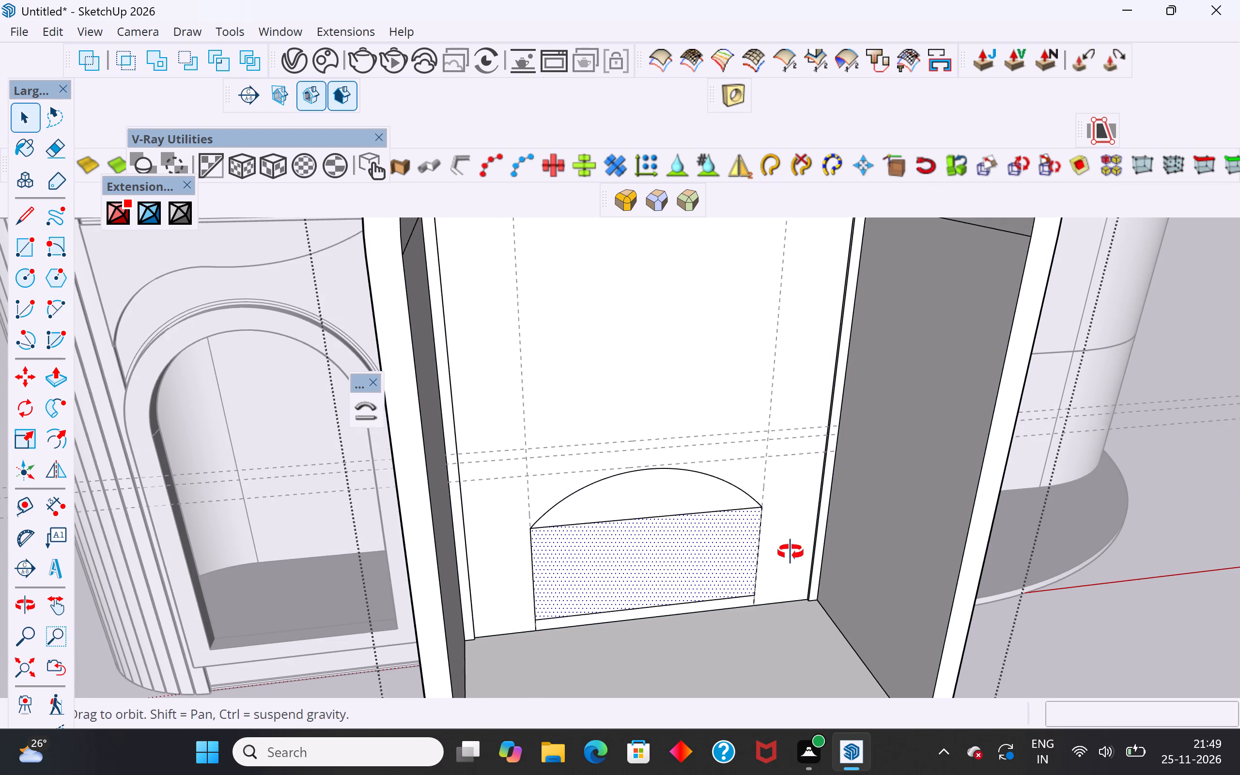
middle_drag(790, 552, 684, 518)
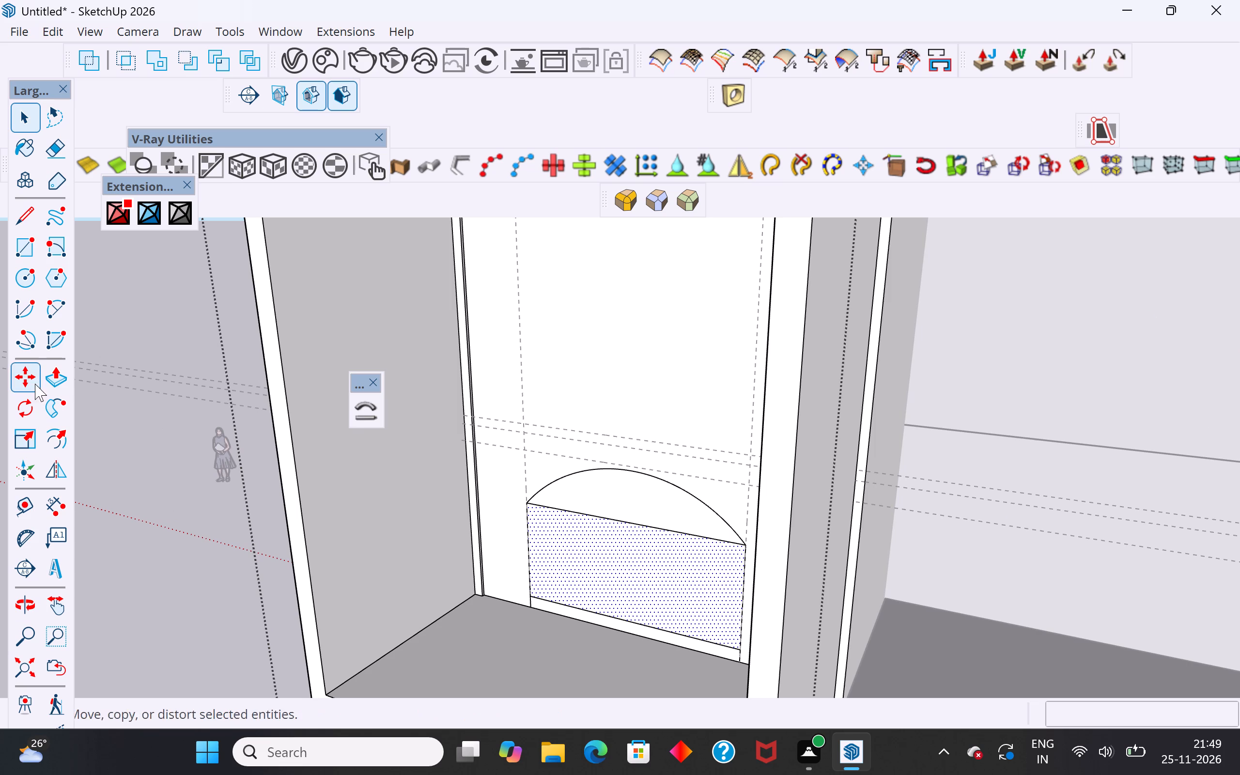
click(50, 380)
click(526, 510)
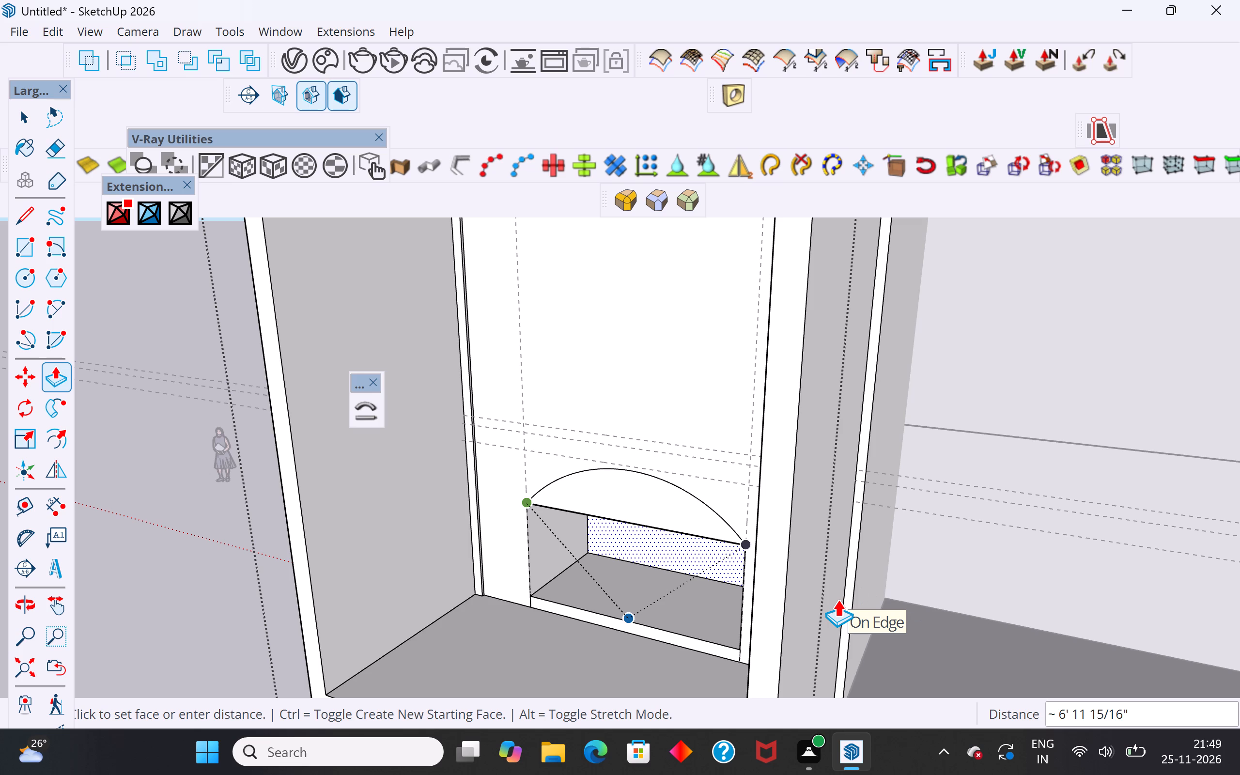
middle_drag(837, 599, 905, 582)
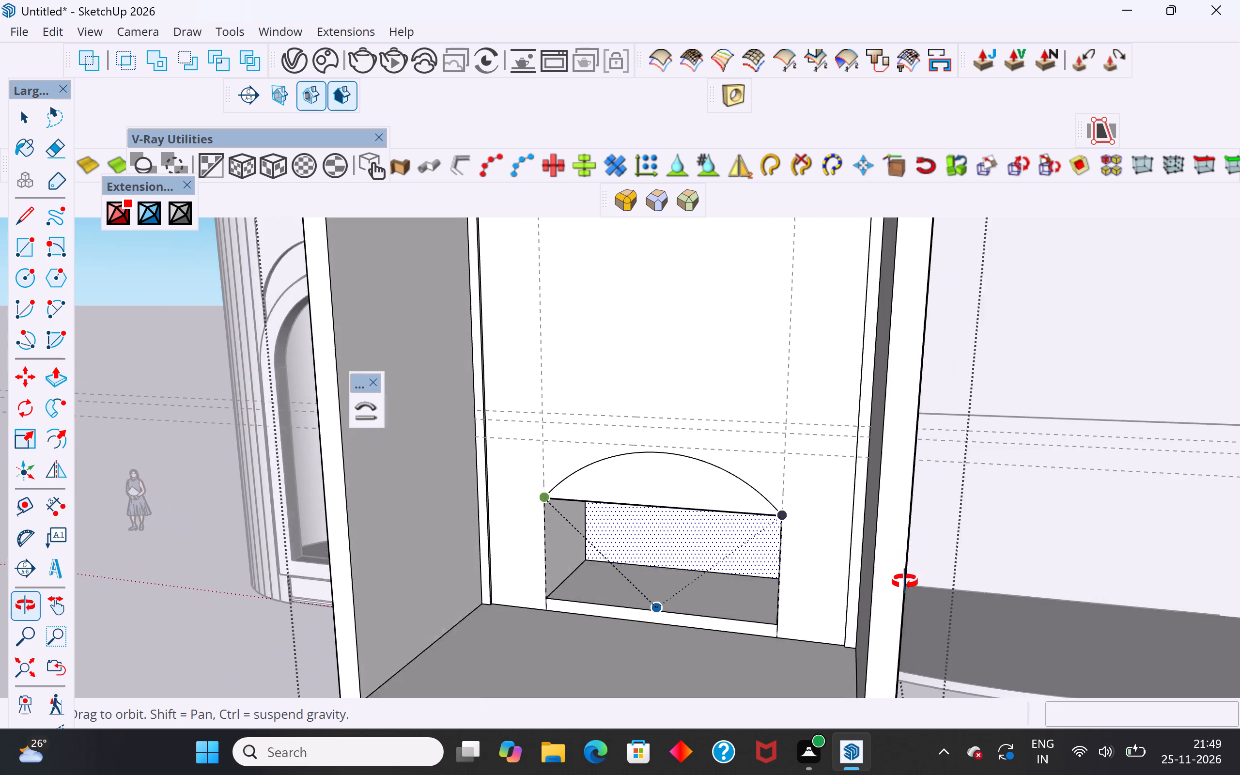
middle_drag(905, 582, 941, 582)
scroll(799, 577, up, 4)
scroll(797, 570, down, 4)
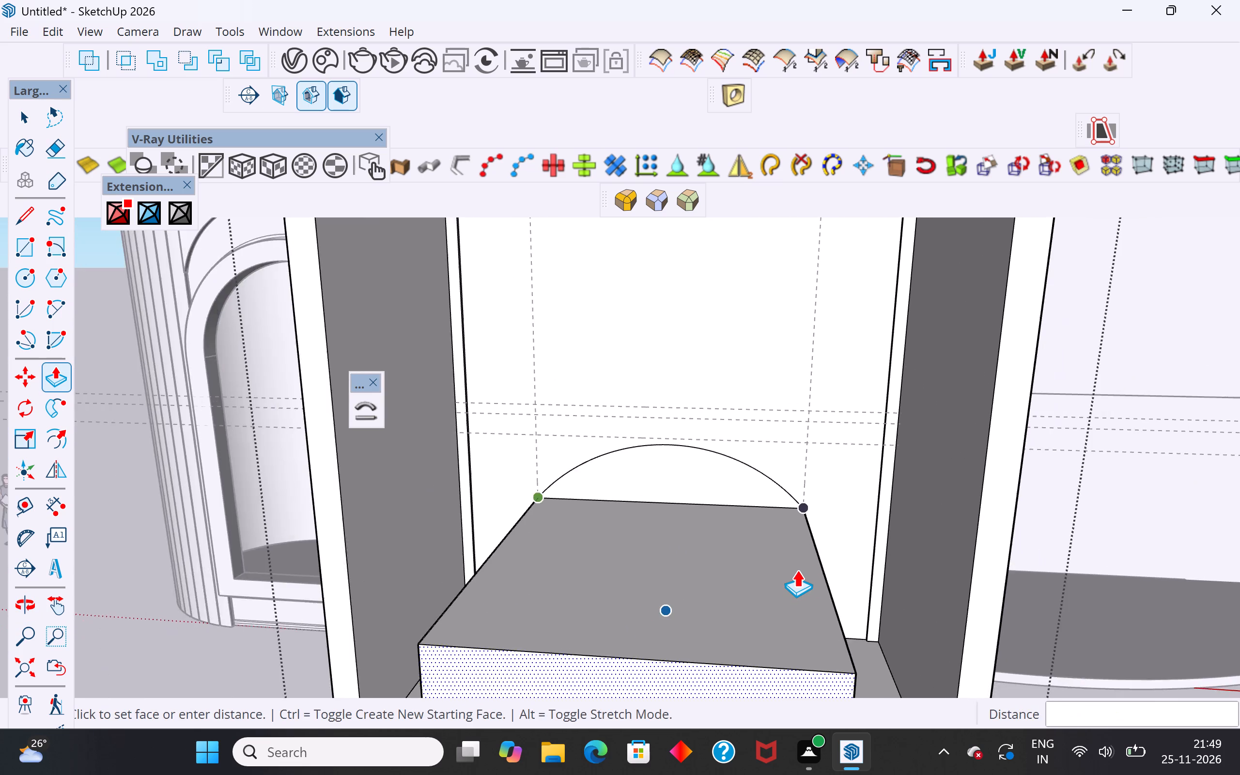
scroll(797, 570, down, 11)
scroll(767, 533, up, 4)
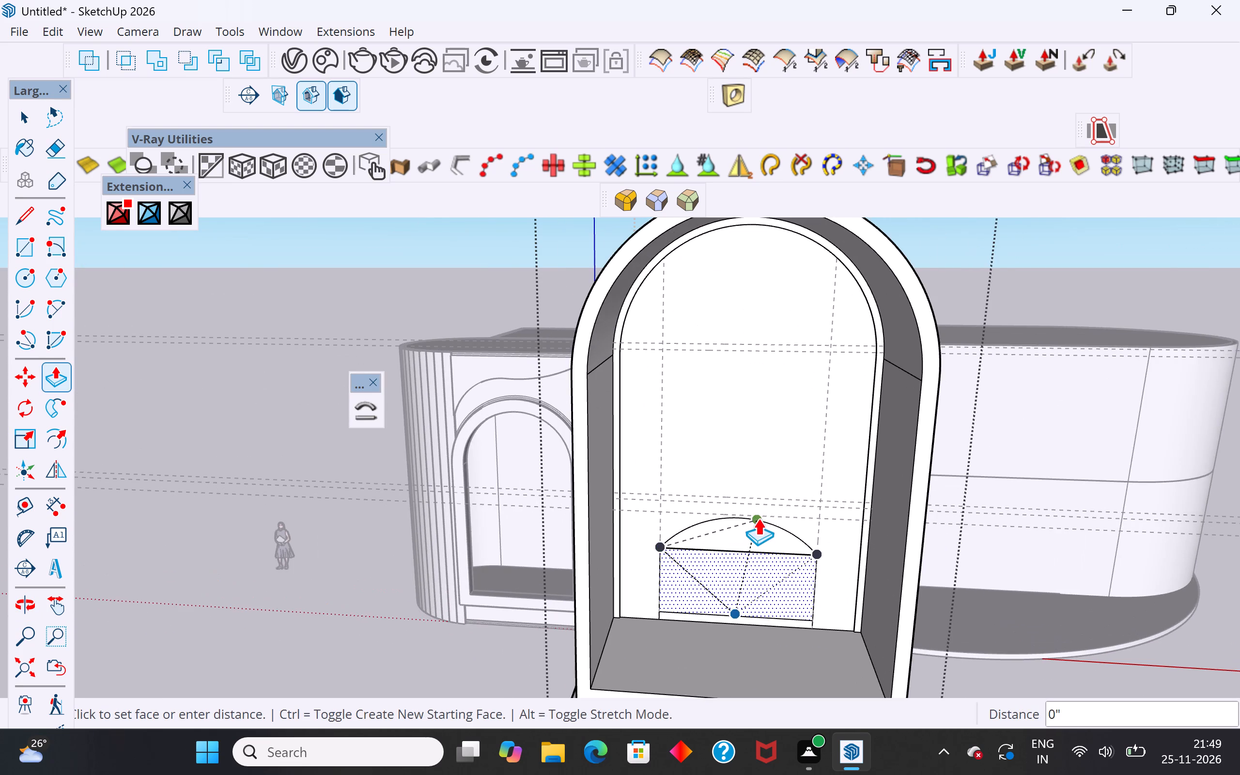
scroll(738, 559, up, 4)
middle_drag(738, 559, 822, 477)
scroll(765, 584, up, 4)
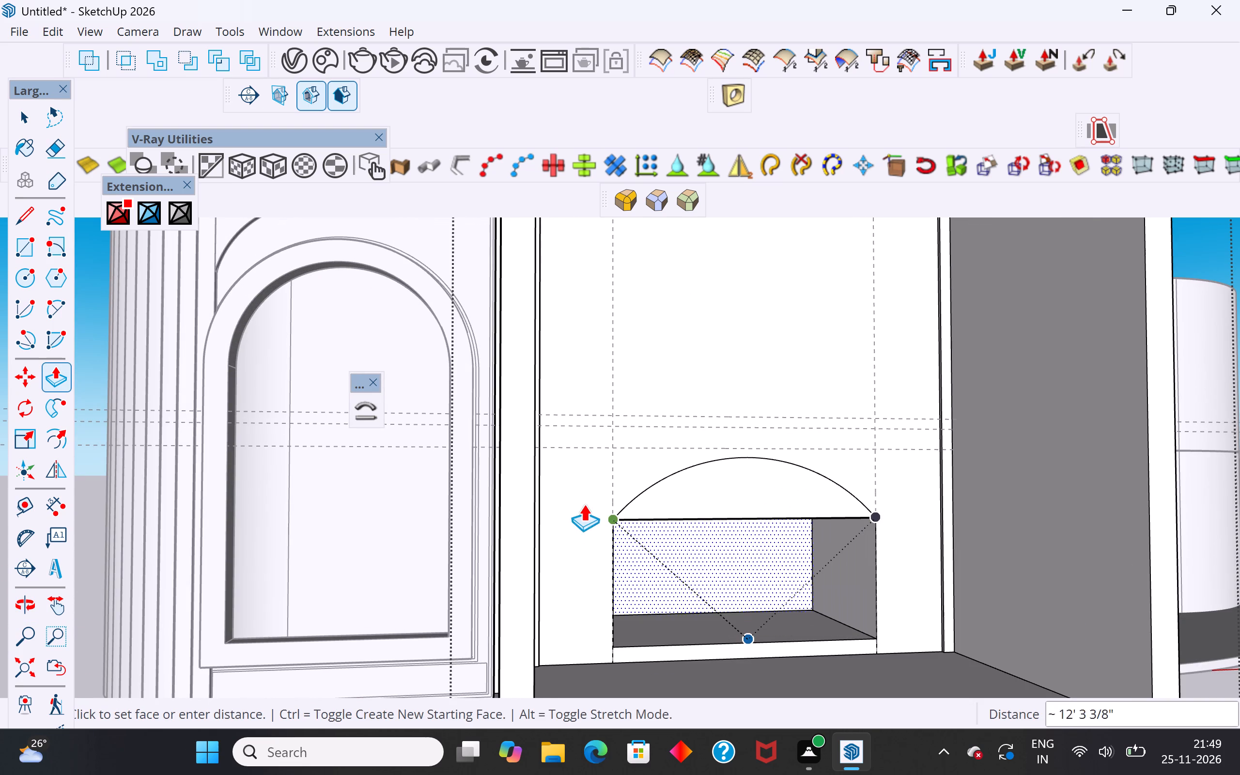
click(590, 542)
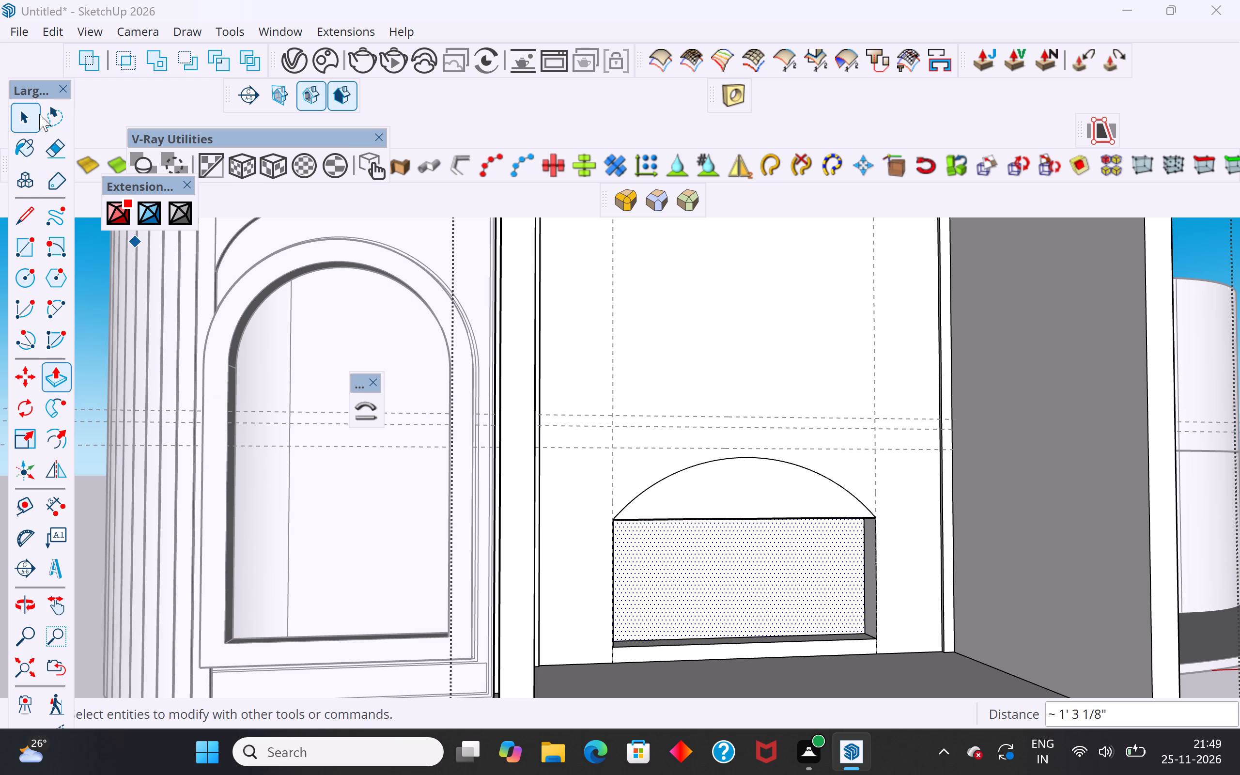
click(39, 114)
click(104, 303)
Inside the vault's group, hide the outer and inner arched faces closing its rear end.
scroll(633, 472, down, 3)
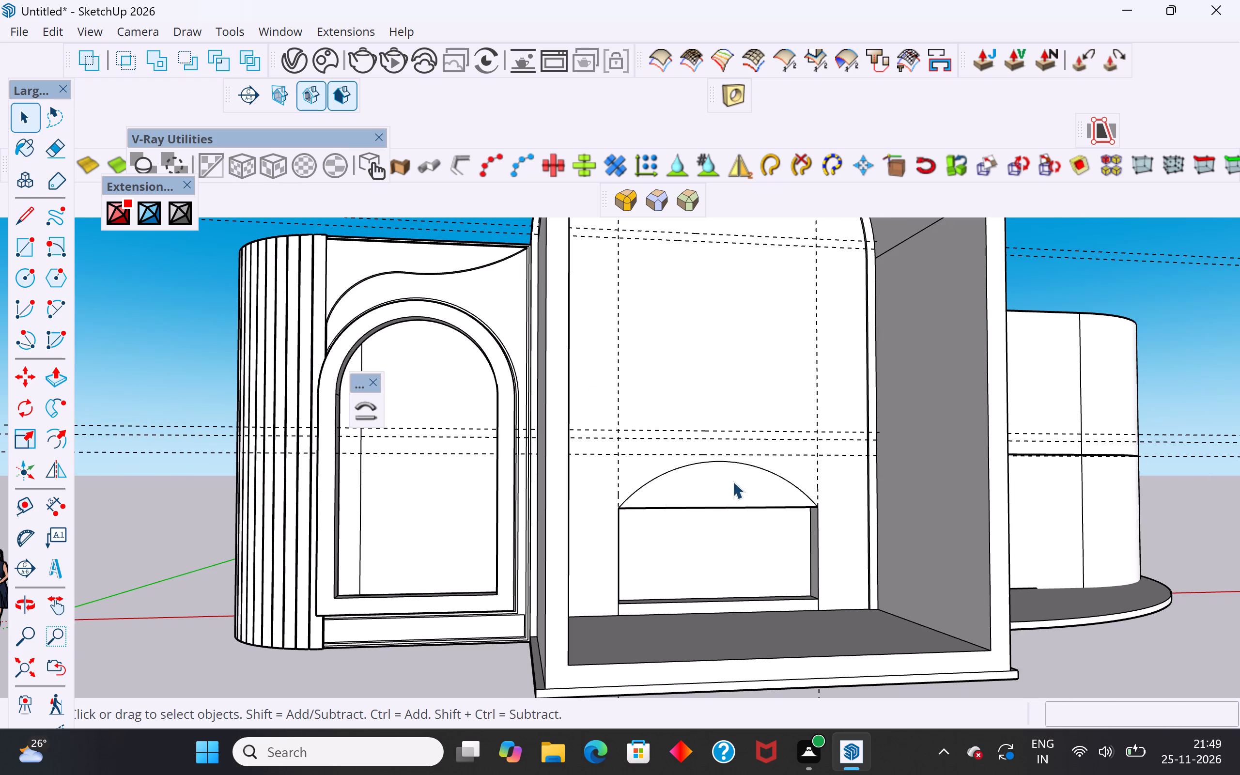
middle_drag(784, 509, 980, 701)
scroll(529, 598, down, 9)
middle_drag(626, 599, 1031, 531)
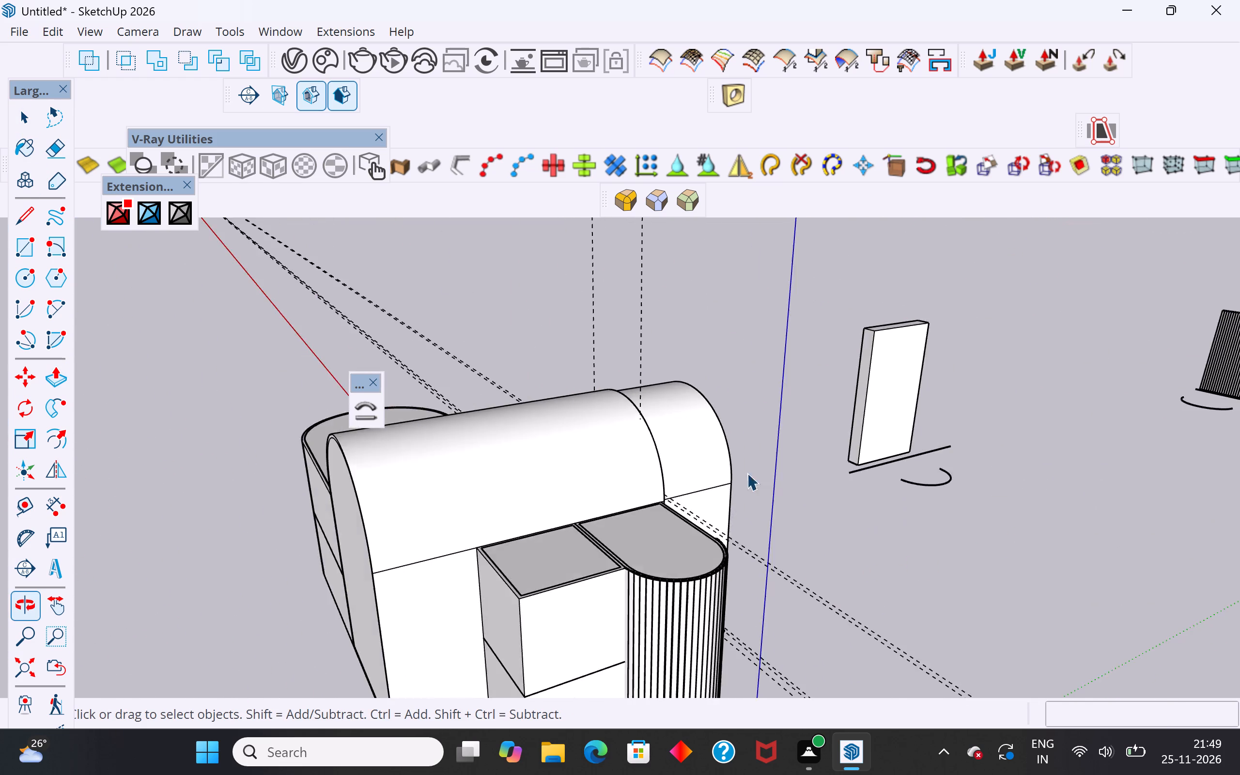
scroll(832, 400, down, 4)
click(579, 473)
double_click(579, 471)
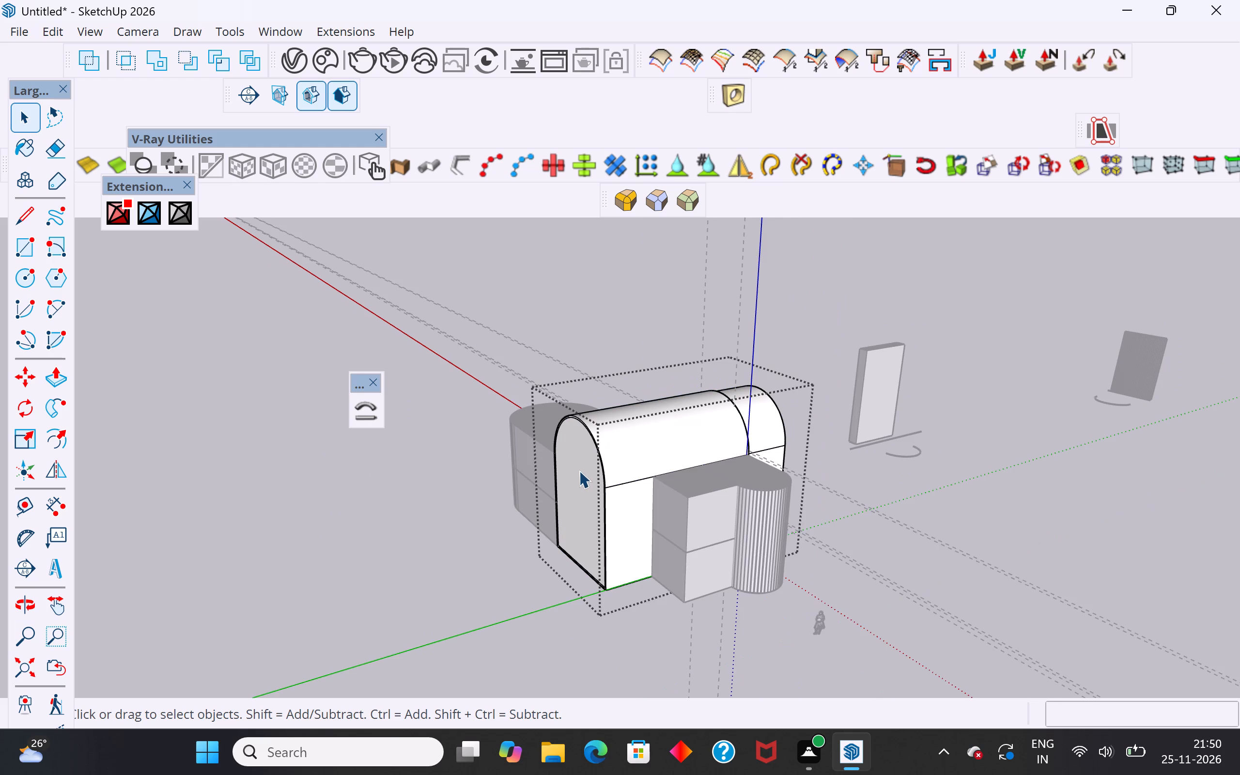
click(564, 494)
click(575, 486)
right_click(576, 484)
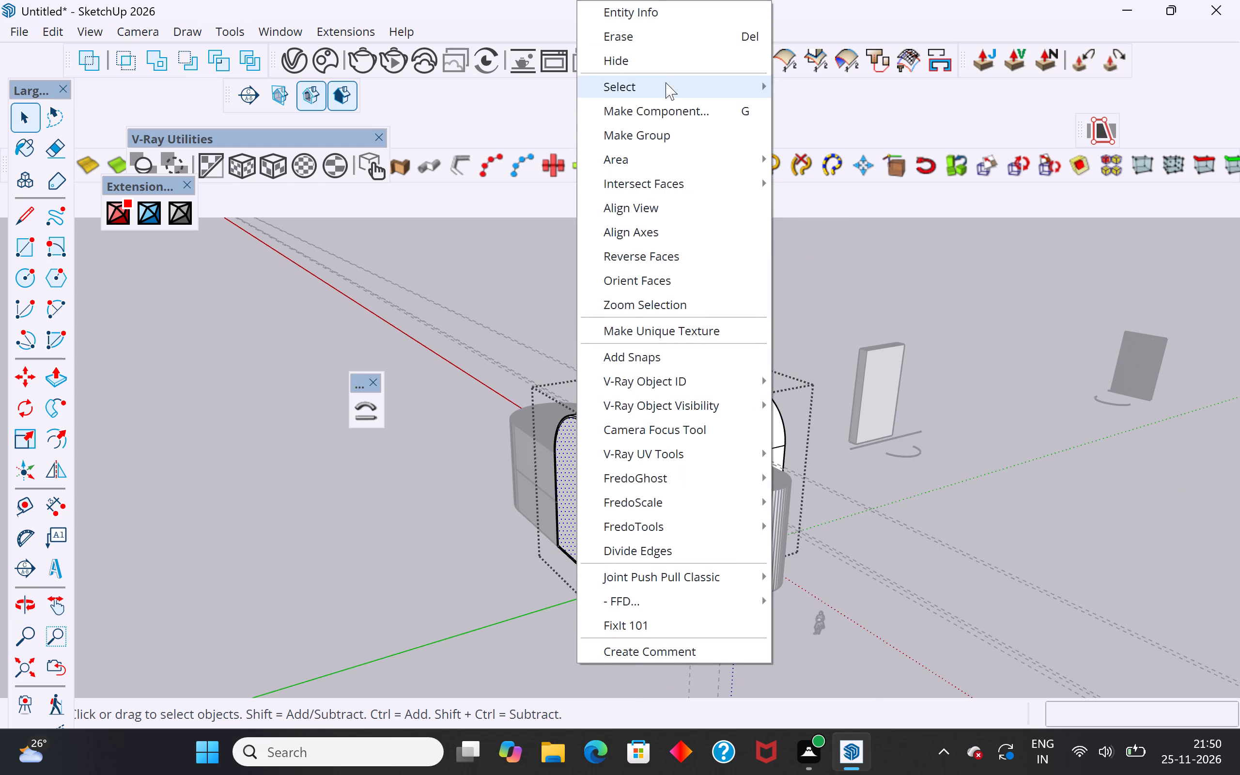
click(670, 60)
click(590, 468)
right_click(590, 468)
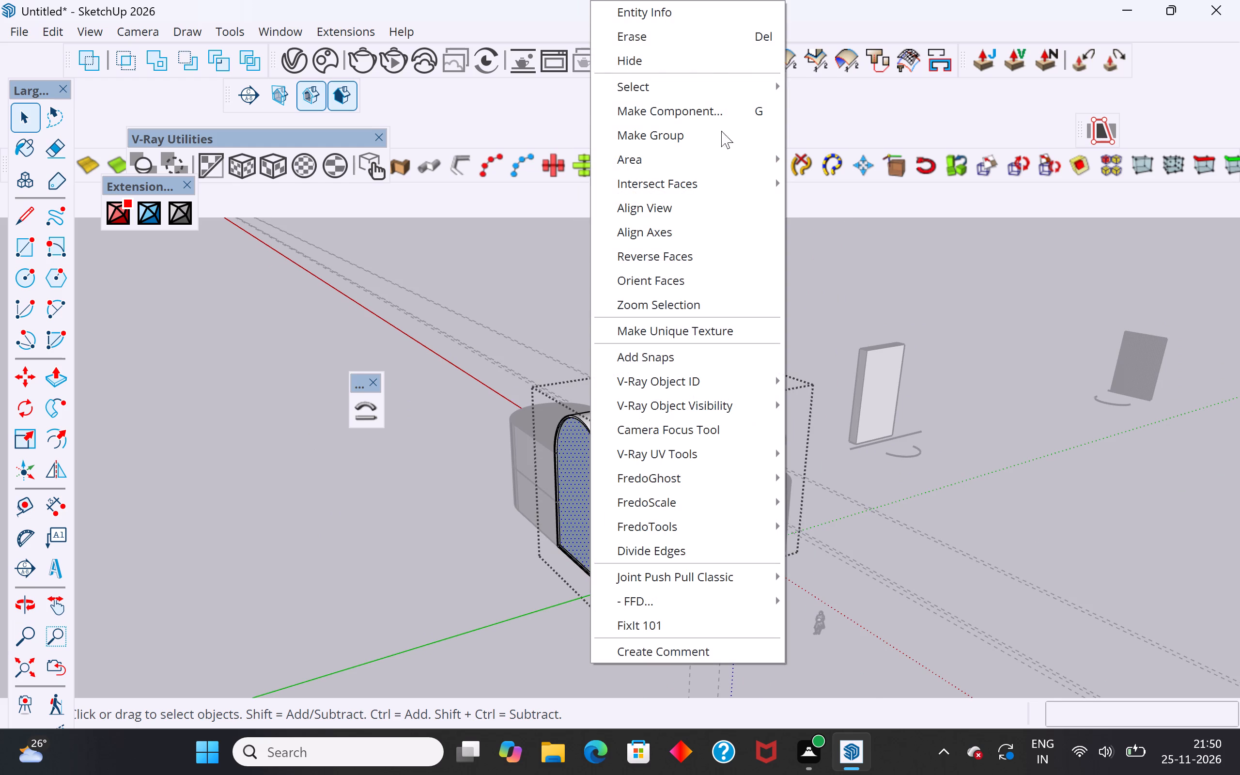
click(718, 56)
Examine the back of the doorway panel and its pushed rectangle through the vault's open rear end.
scroll(578, 518, up, 4)
middle_drag(585, 456, 782, 462)
scroll(698, 484, up, 3)
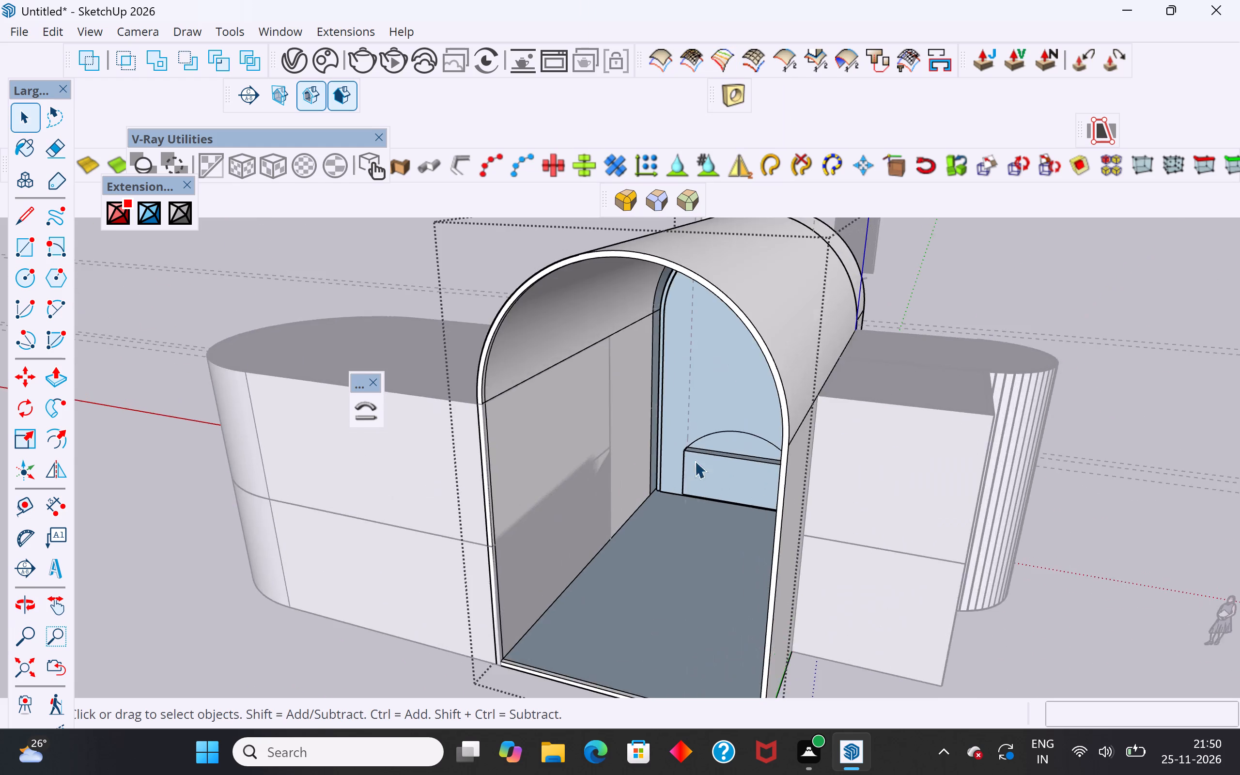
scroll(695, 461, up, 18)
middle_drag(696, 522, 600, 505)
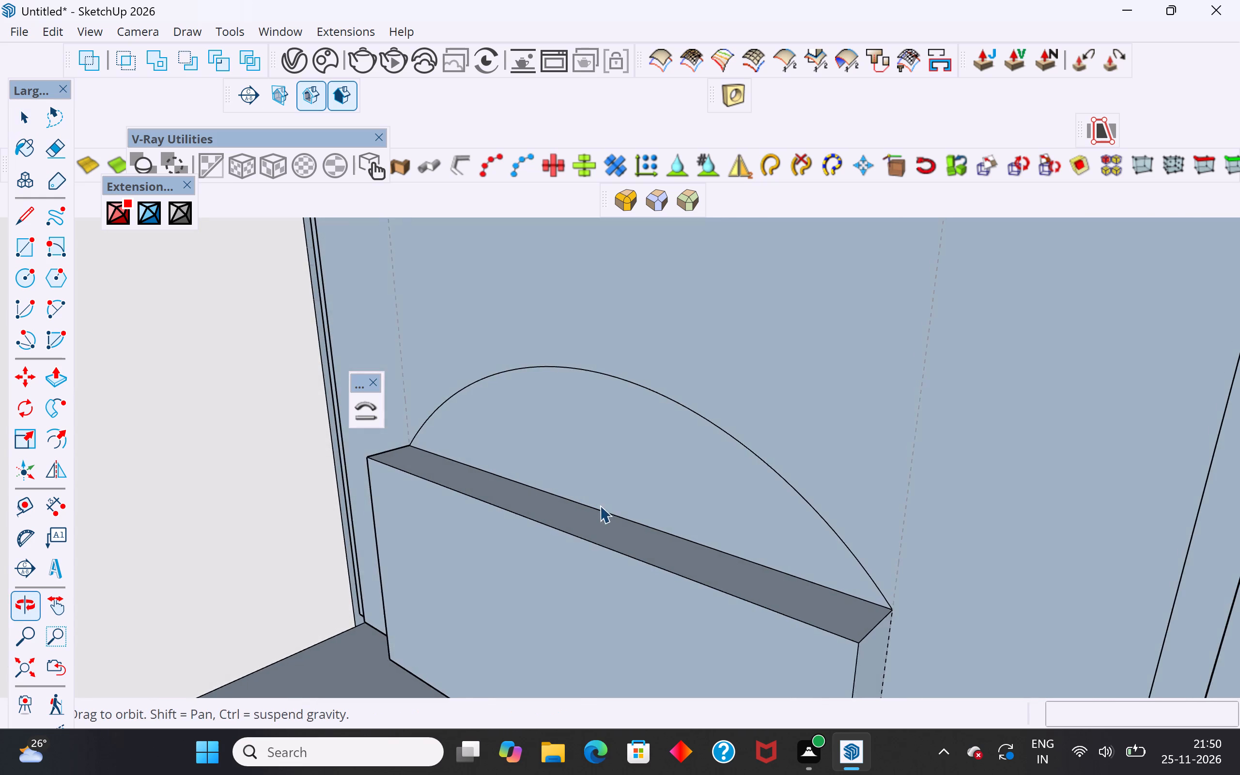
scroll(618, 523, down, 5)
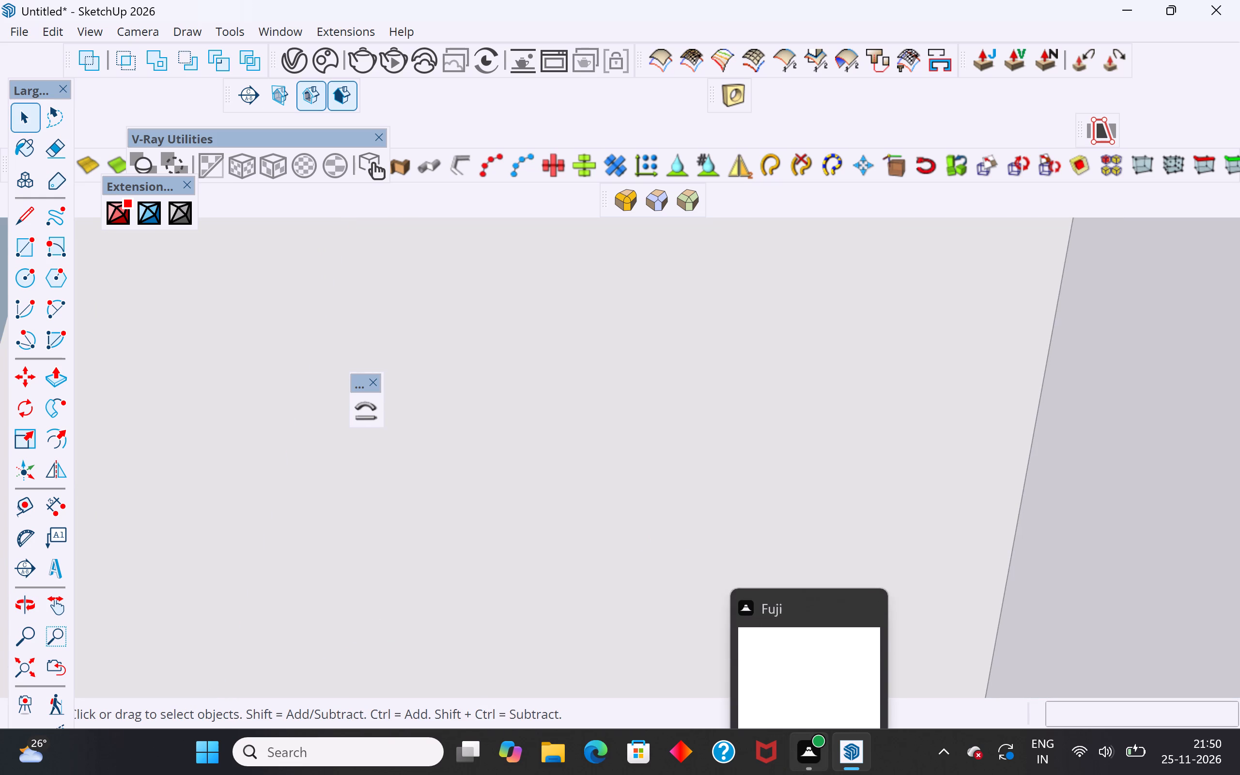
scroll(515, 408, down, 9)
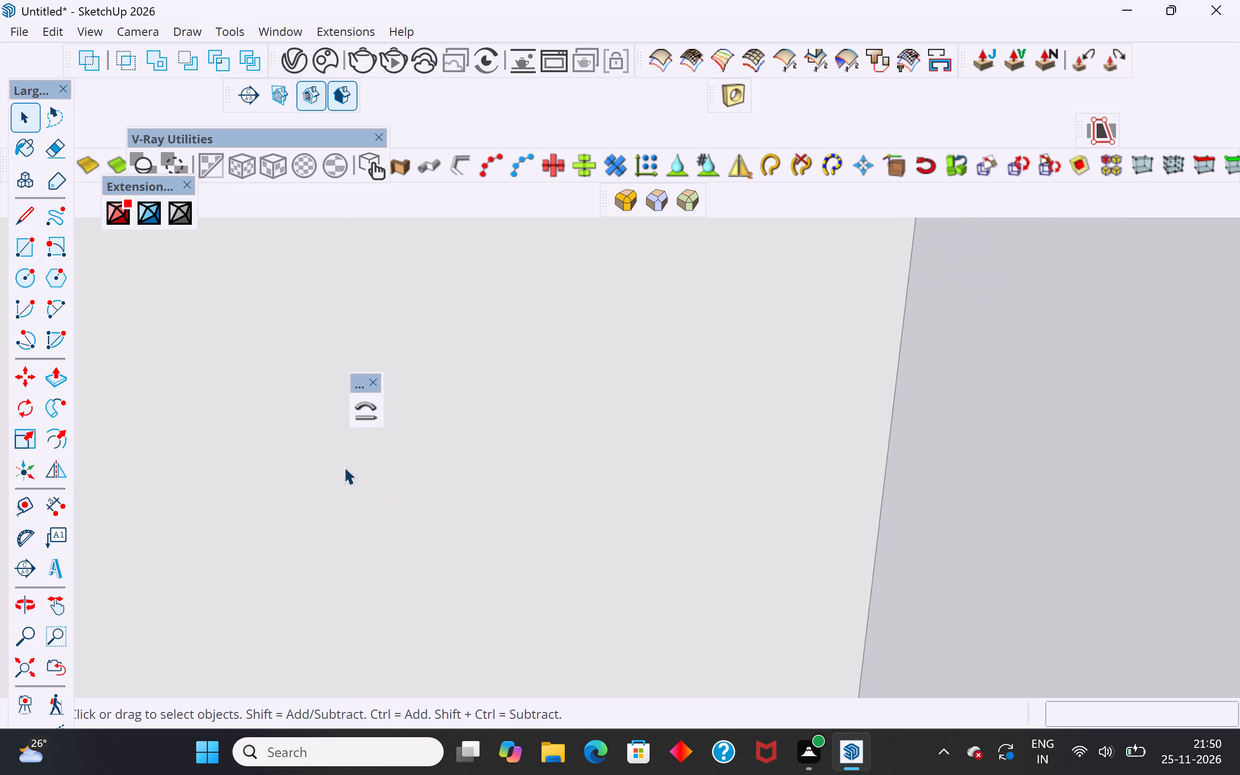
click(34, 663)
click(263, 594)
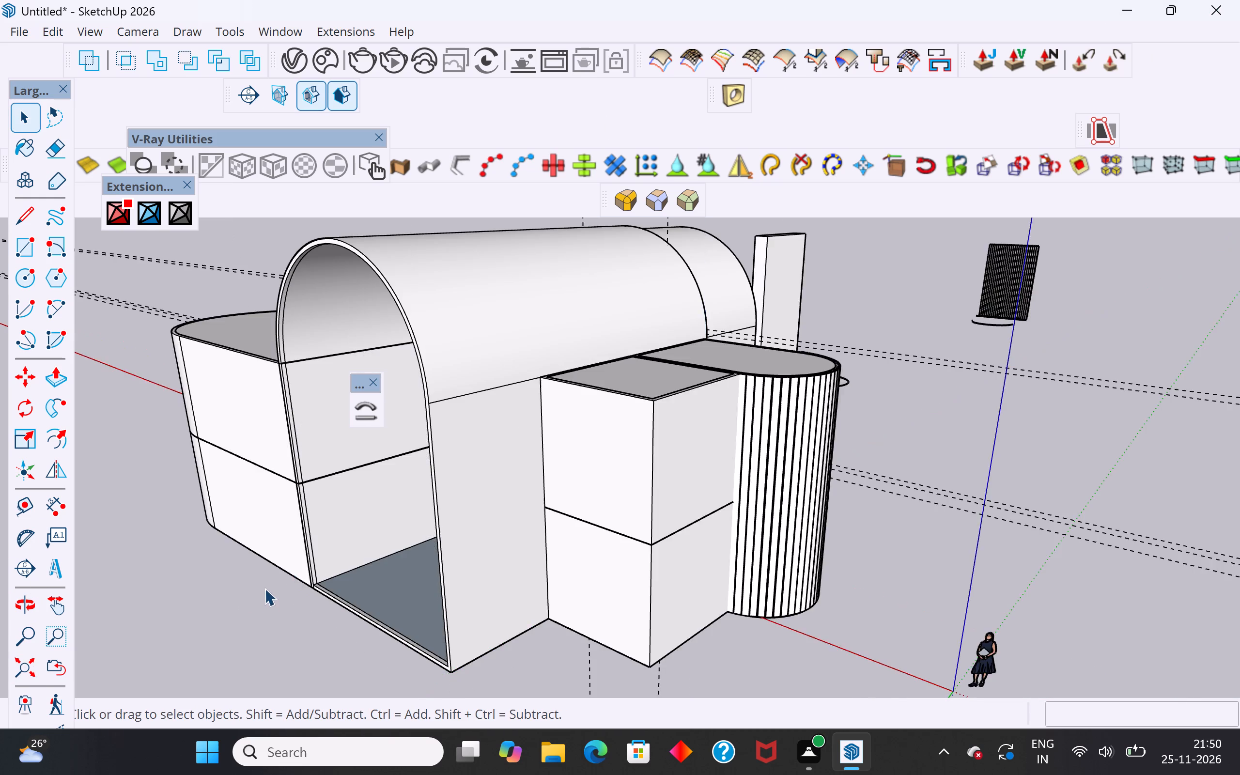
Examine the whole building from the rear and the front, including the doorway recess under the arc.
scroll(375, 498, up, 4)
scroll(770, 434, down, 6)
middle_drag(930, 481, 930, 533)
scroll(687, 465, down, 3)
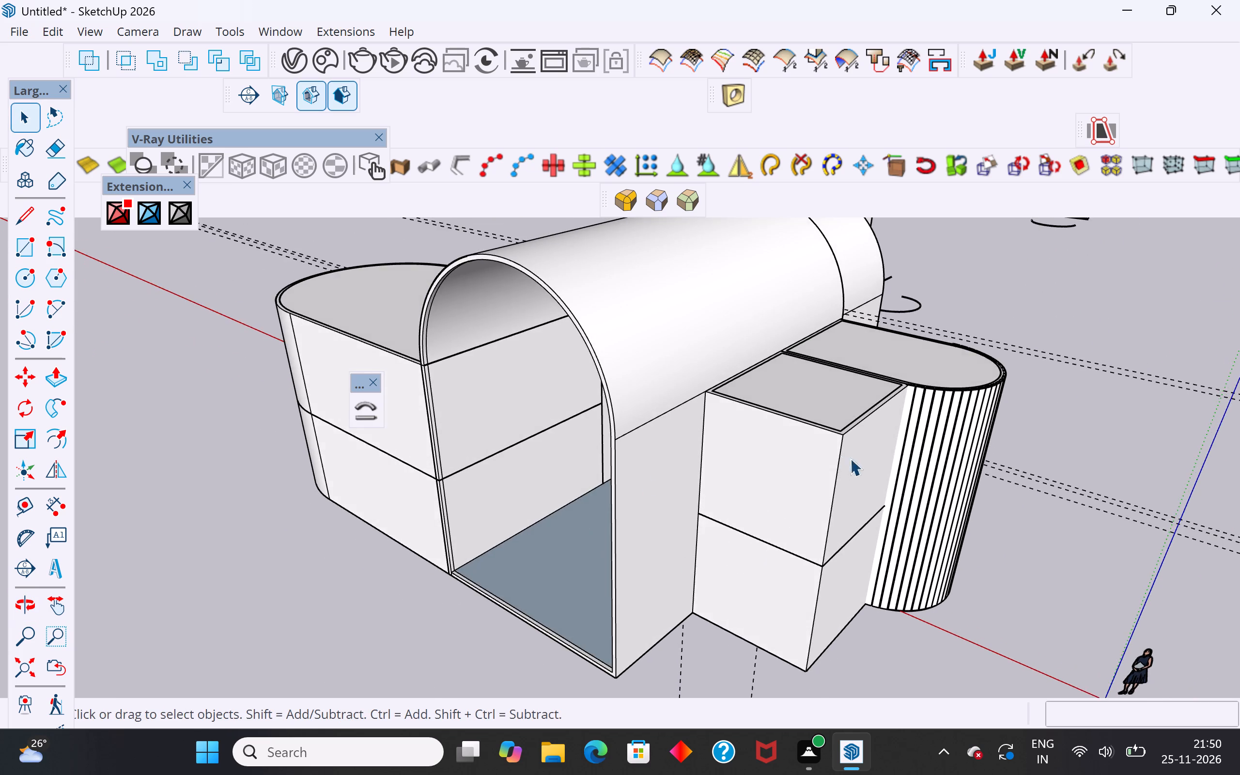
scroll(850, 458, down, 2)
middle_drag(997, 490, 945, 500)
scroll(638, 501, up, 8)
middle_drag(703, 389, 718, 386)
scroll(982, 379, down, 4)
middle_drag(991, 378, 450, 373)
scroll(714, 227, down, 12)
middle_drag(803, 416, 643, 378)
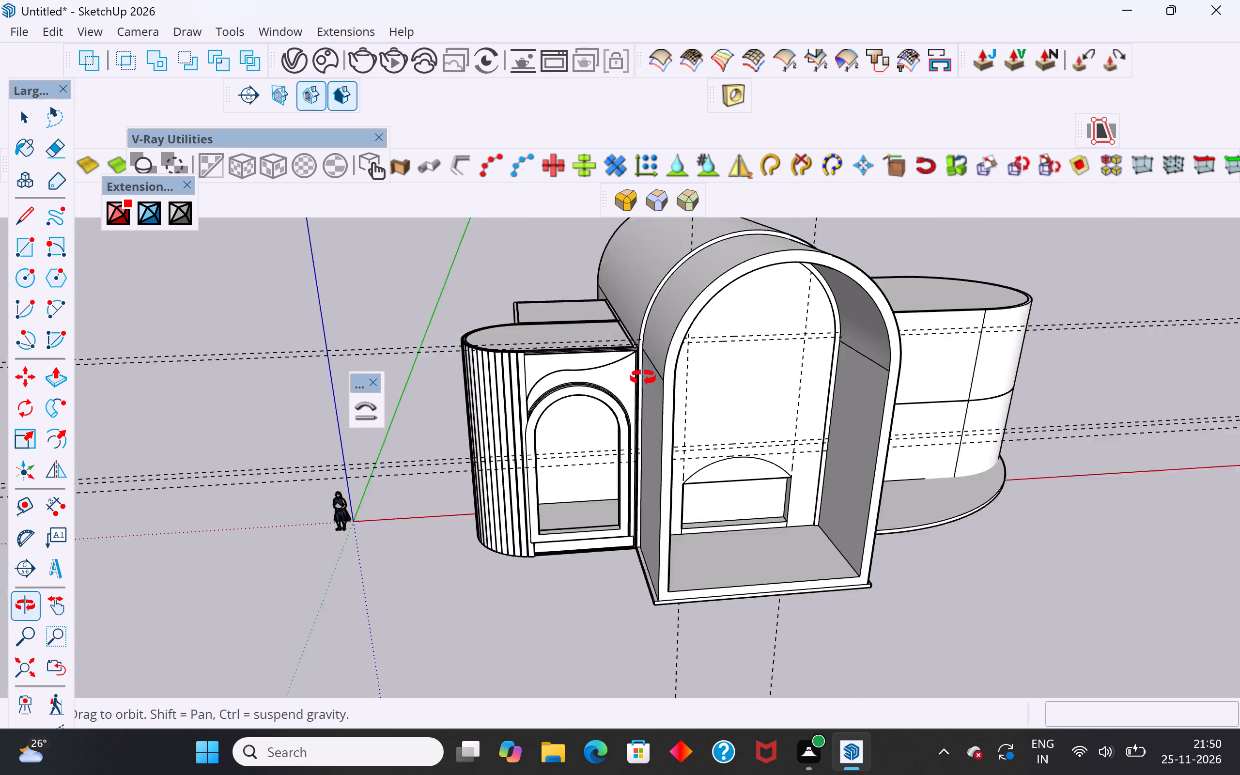
middle_drag(643, 378, 652, 372)
middle_drag(741, 490, 768, 397)
scroll(731, 464, up, 8)
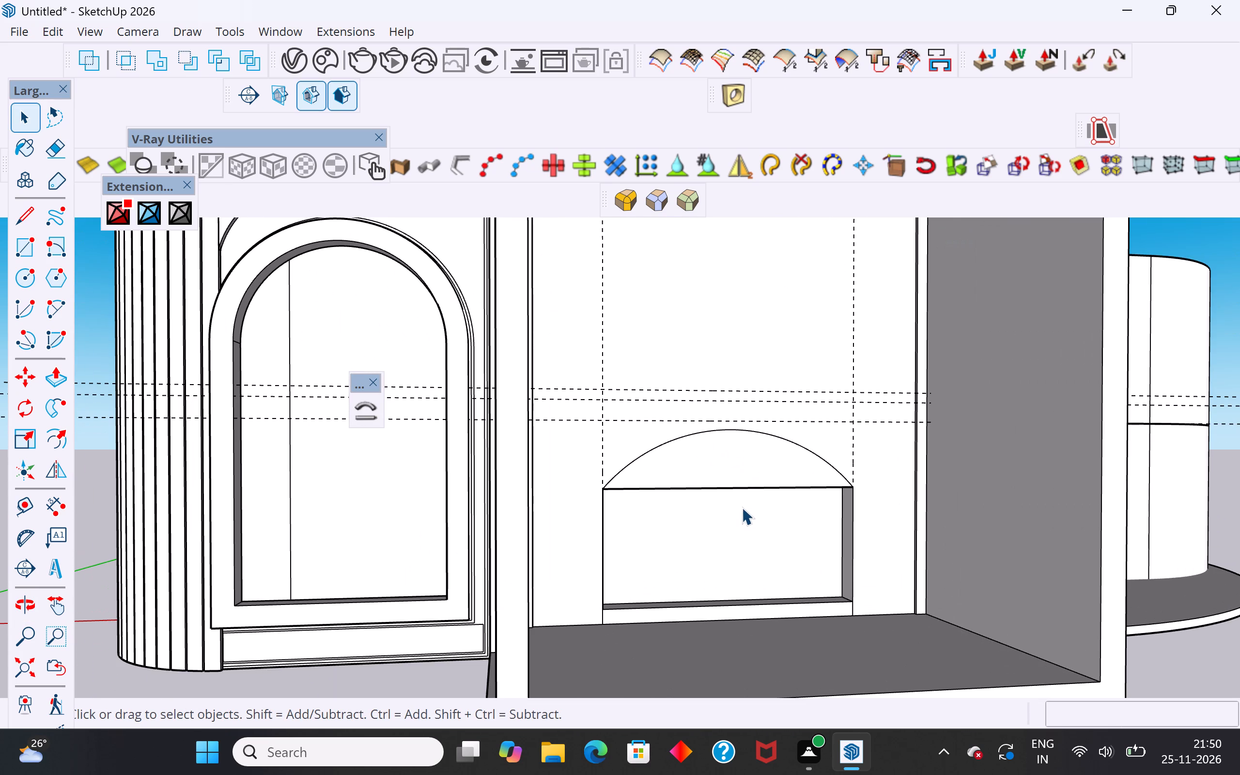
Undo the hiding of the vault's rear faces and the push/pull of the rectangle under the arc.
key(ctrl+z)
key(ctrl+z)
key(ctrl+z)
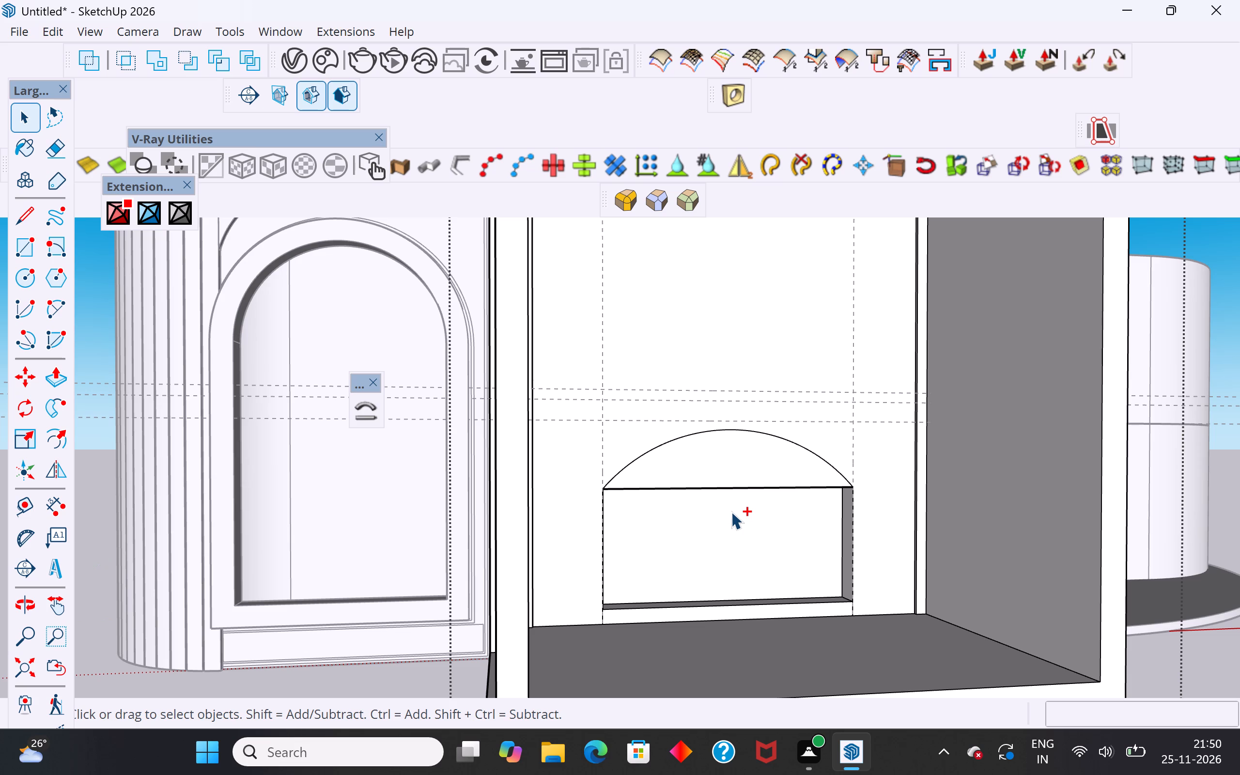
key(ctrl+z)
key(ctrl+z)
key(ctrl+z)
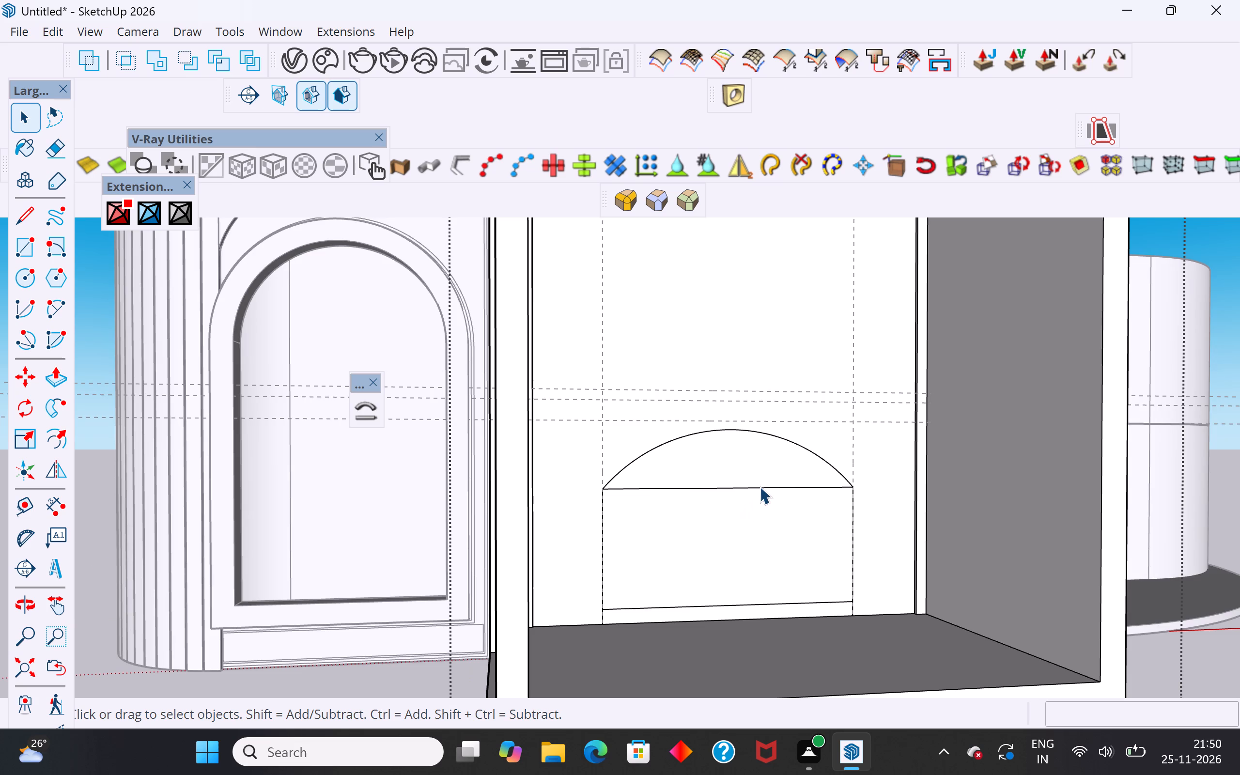
Delete the arc's chord line and the horizontal line above the floor, merging the doorway outline into one arched face.
click(760, 486)
key(Delete)
click(749, 506)
scroll(692, 621, up, 4)
click(696, 615)
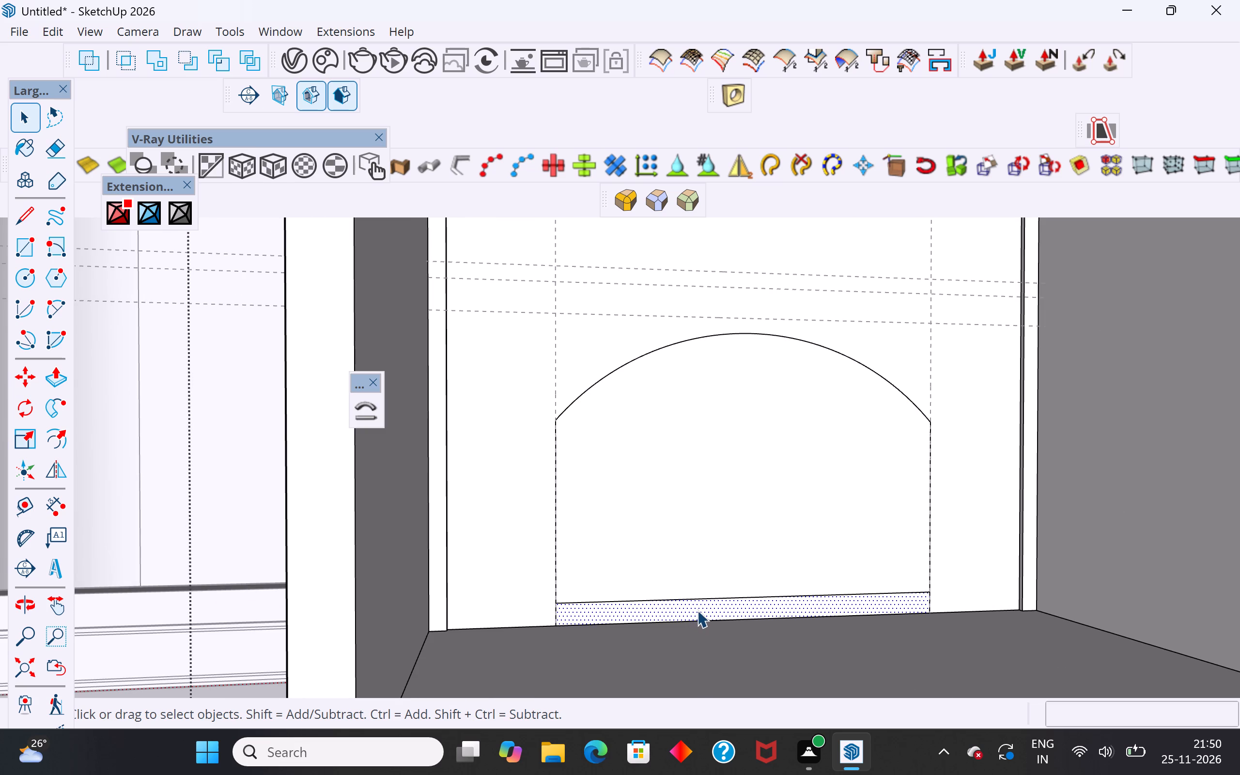
click(708, 599)
key(Delete)
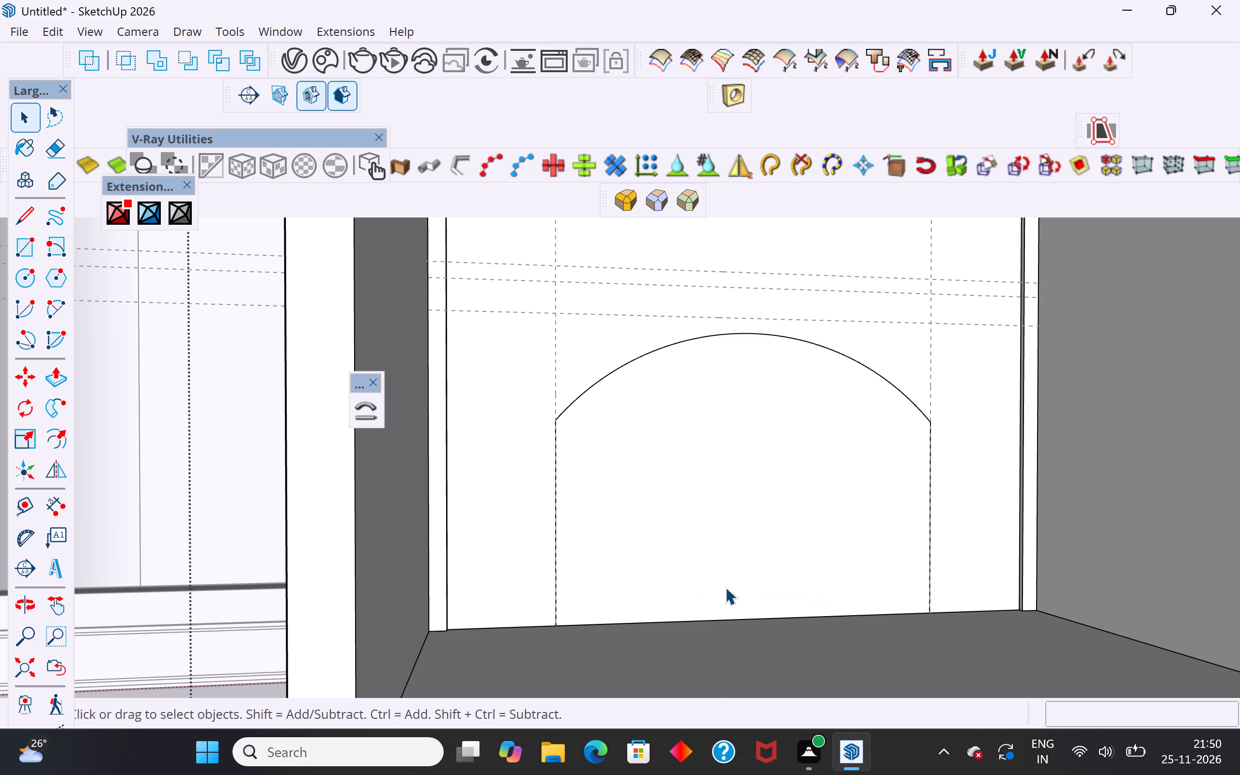
click(740, 565)
Hide the outer and inner arched faces closing the vault's rear end, and leave the group.
scroll(720, 430, down, 9)
middle_drag(484, 542, 987, 619)
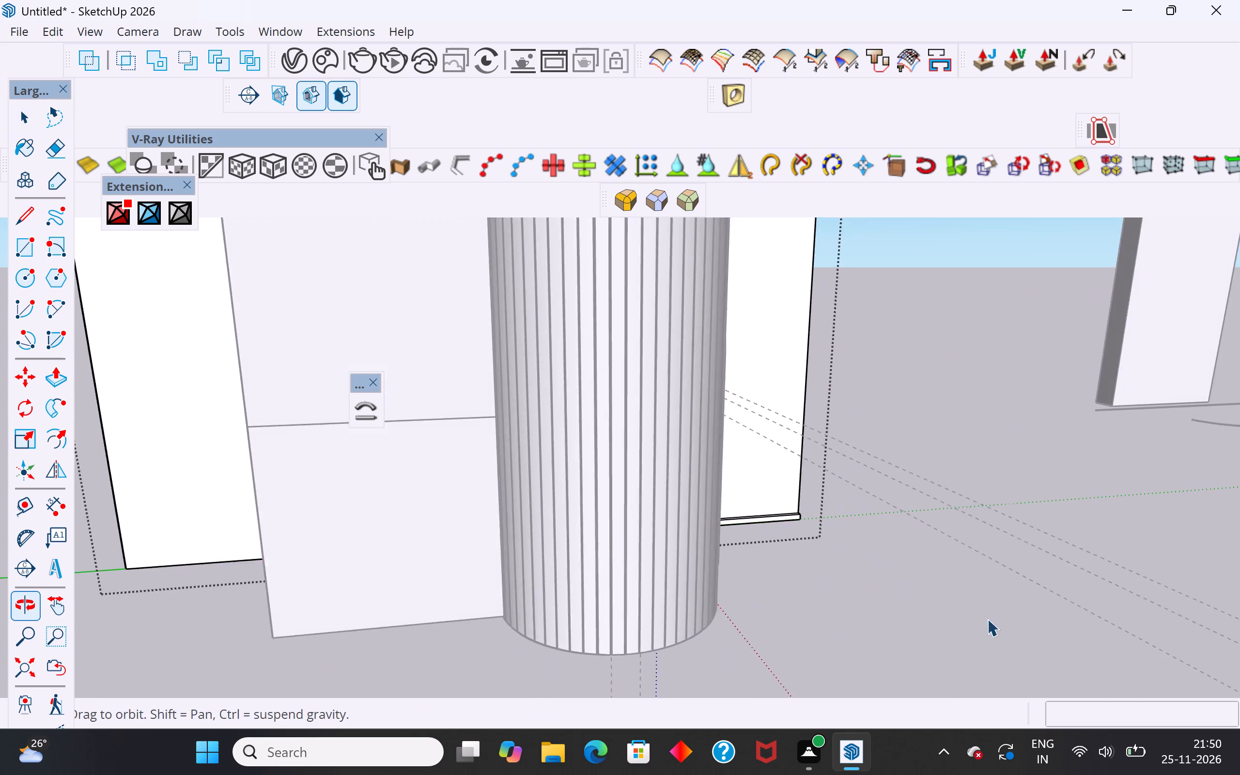
middle_drag(987, 619, 988, 620)
scroll(1000, 579, down, 5)
scroll(1000, 579, up, 1)
scroll(1000, 579, down, 4)
middle_drag(563, 621, 899, 552)
click(583, 449)
right_click(583, 446)
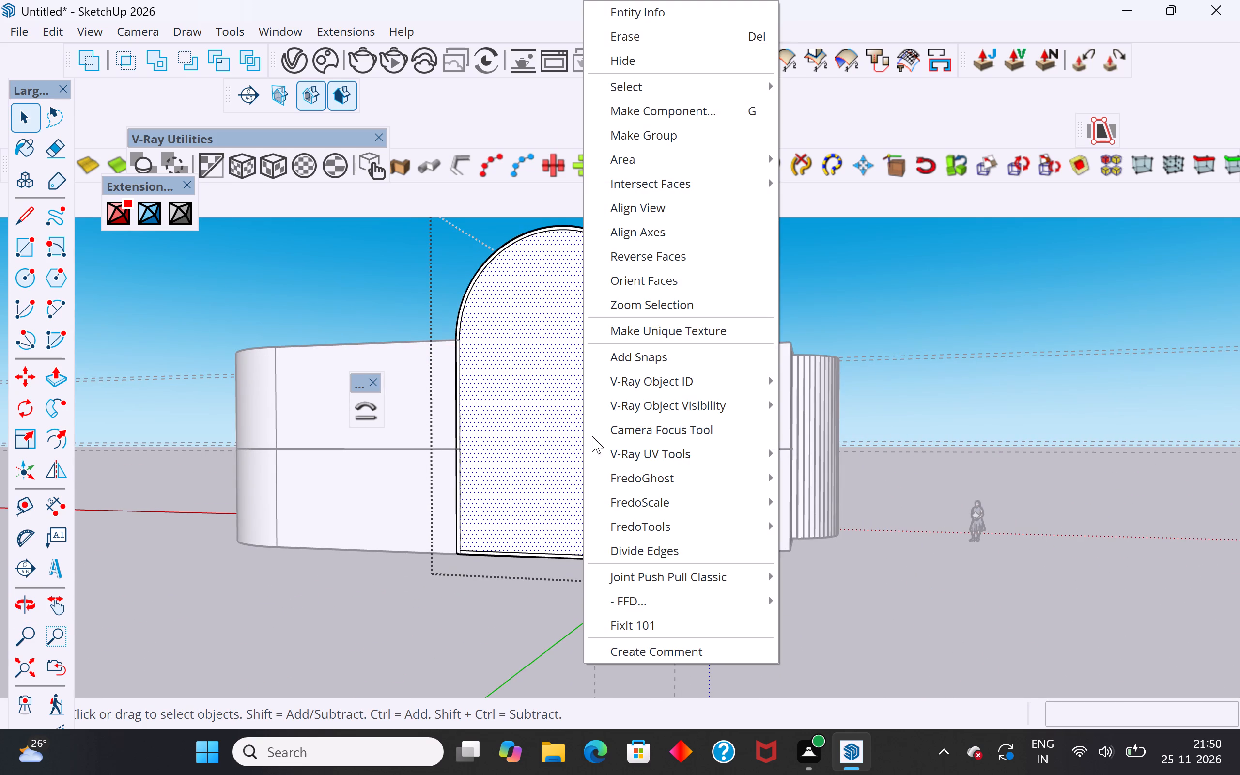
click(671, 63)
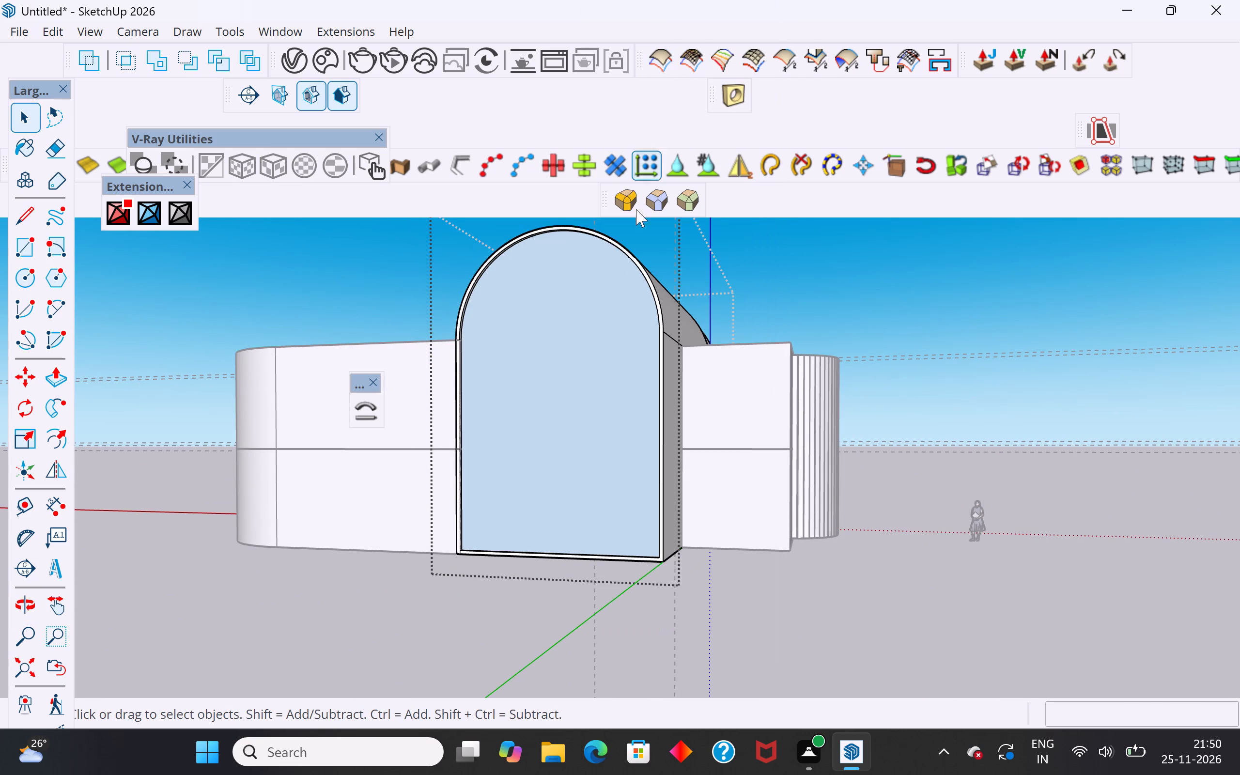
click(587, 352)
right_drag(584, 348, 575, 345)
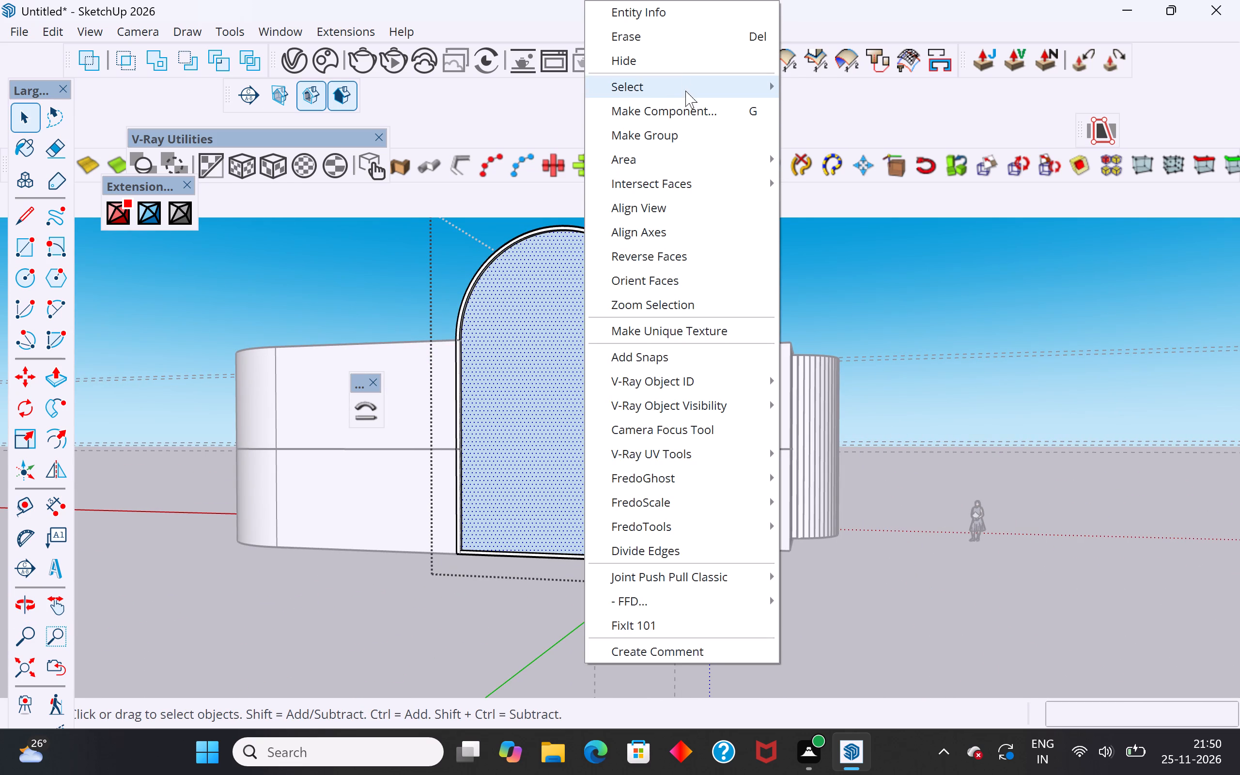
click(675, 64)
click(823, 237)
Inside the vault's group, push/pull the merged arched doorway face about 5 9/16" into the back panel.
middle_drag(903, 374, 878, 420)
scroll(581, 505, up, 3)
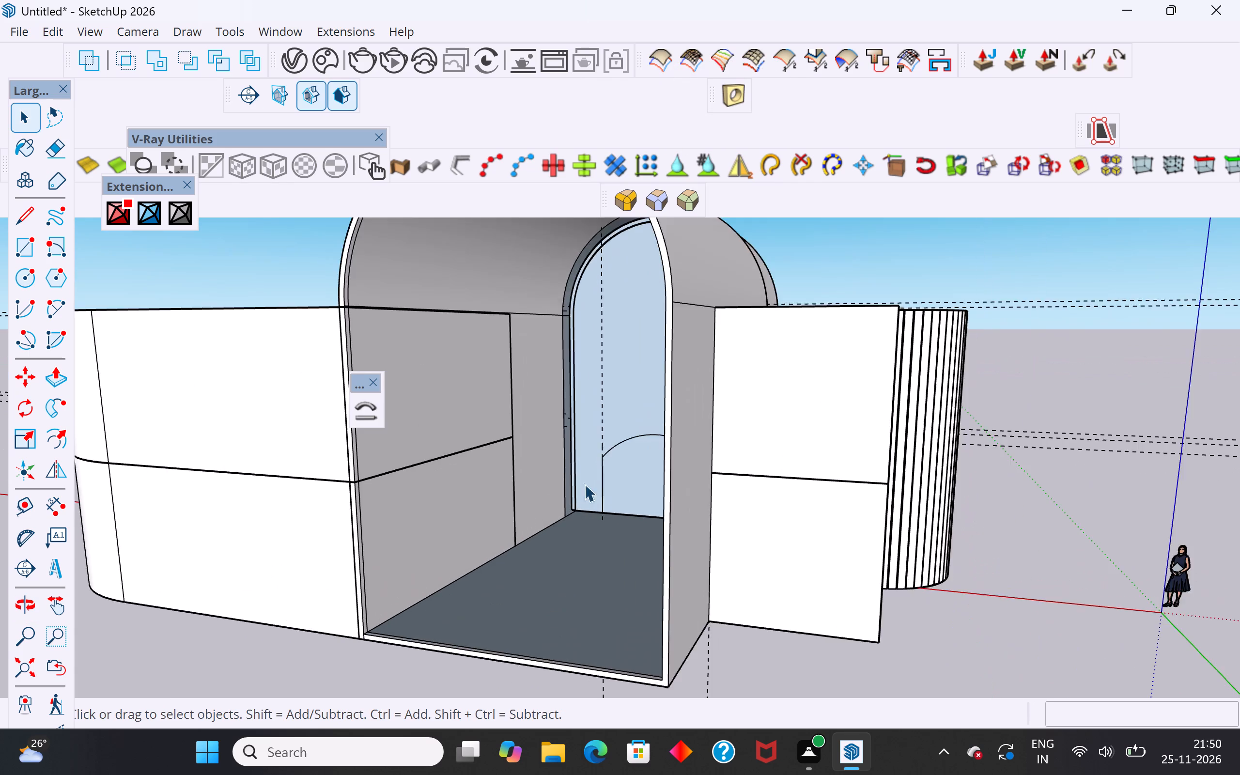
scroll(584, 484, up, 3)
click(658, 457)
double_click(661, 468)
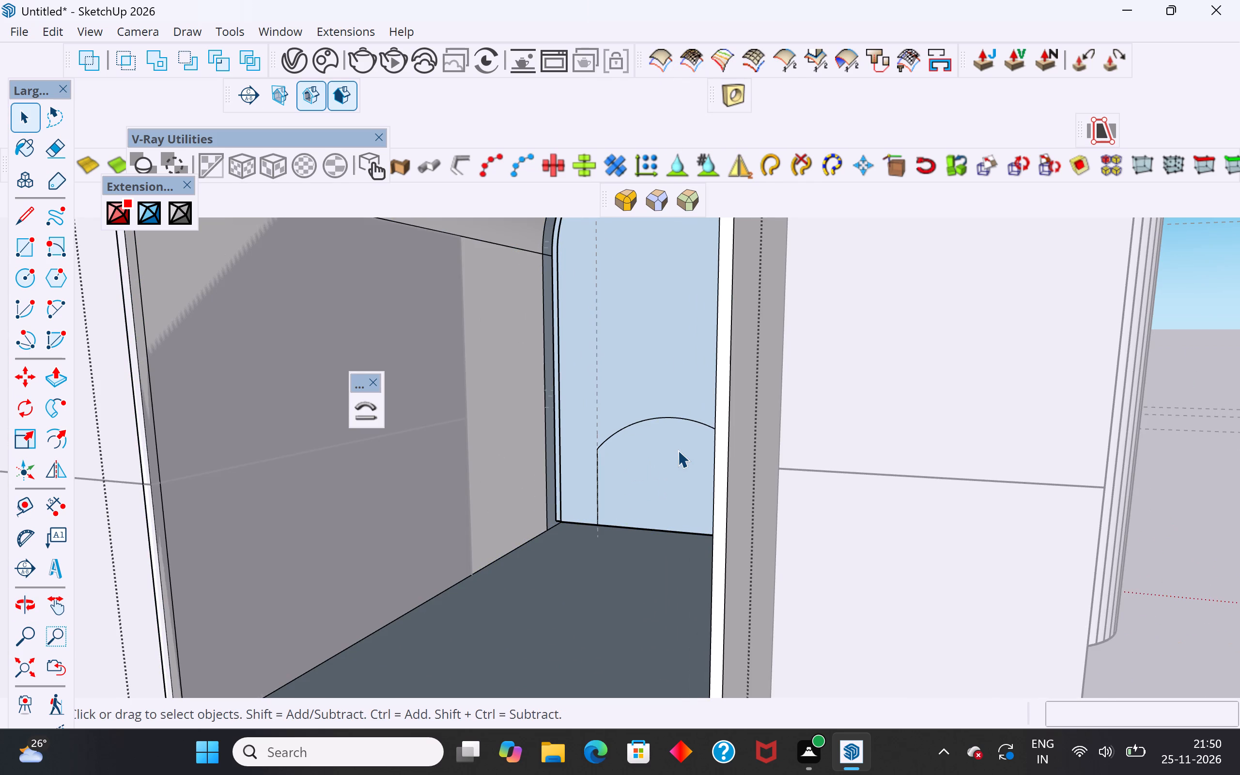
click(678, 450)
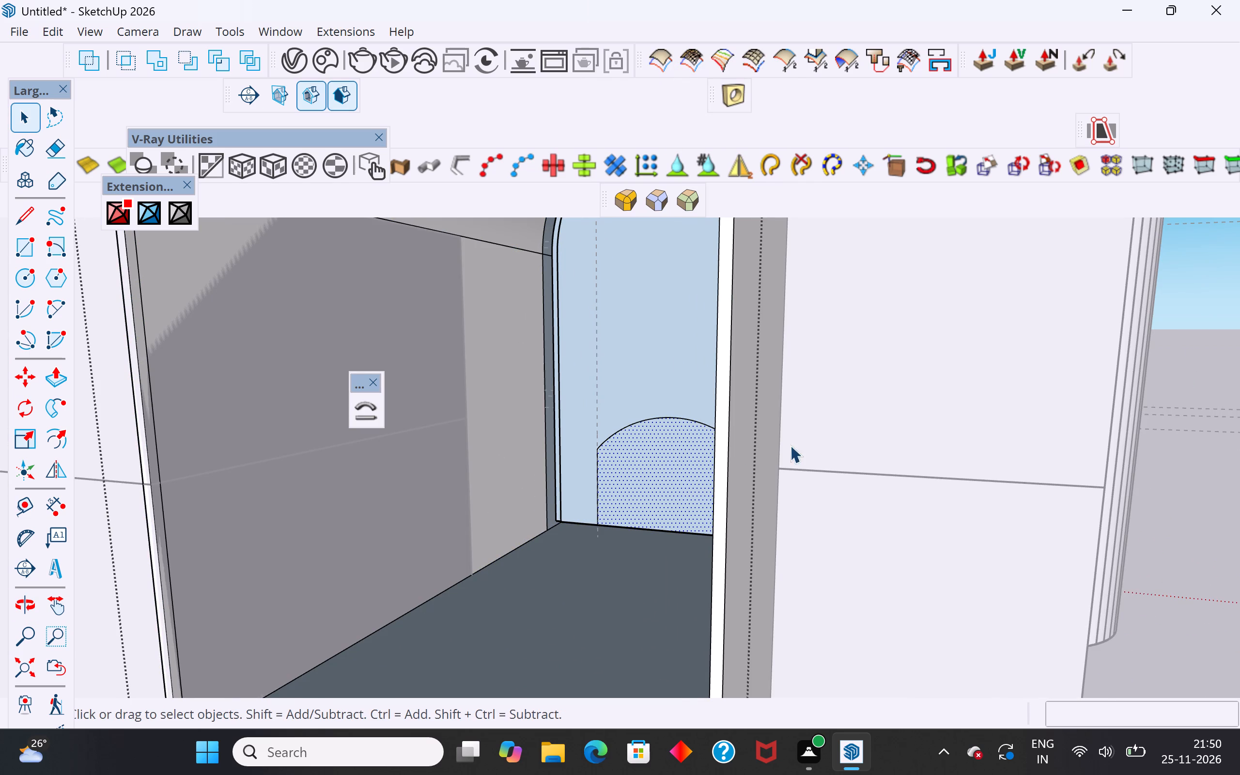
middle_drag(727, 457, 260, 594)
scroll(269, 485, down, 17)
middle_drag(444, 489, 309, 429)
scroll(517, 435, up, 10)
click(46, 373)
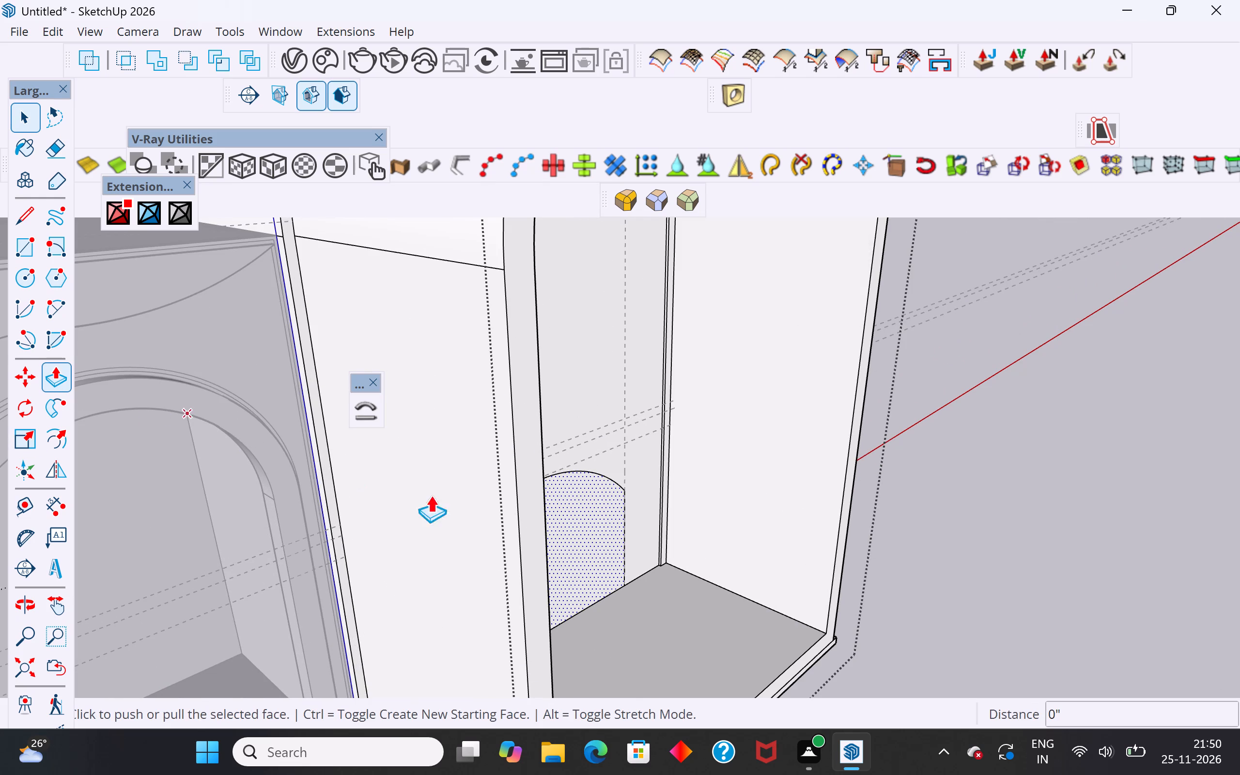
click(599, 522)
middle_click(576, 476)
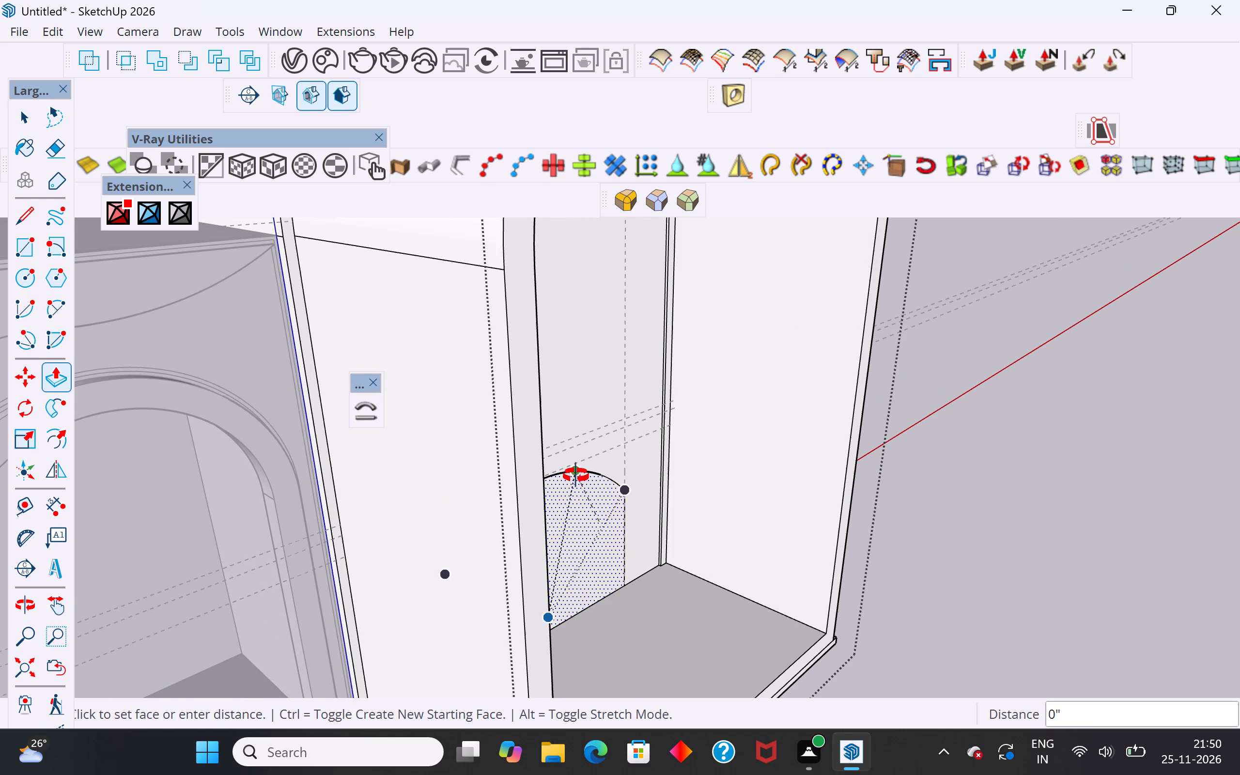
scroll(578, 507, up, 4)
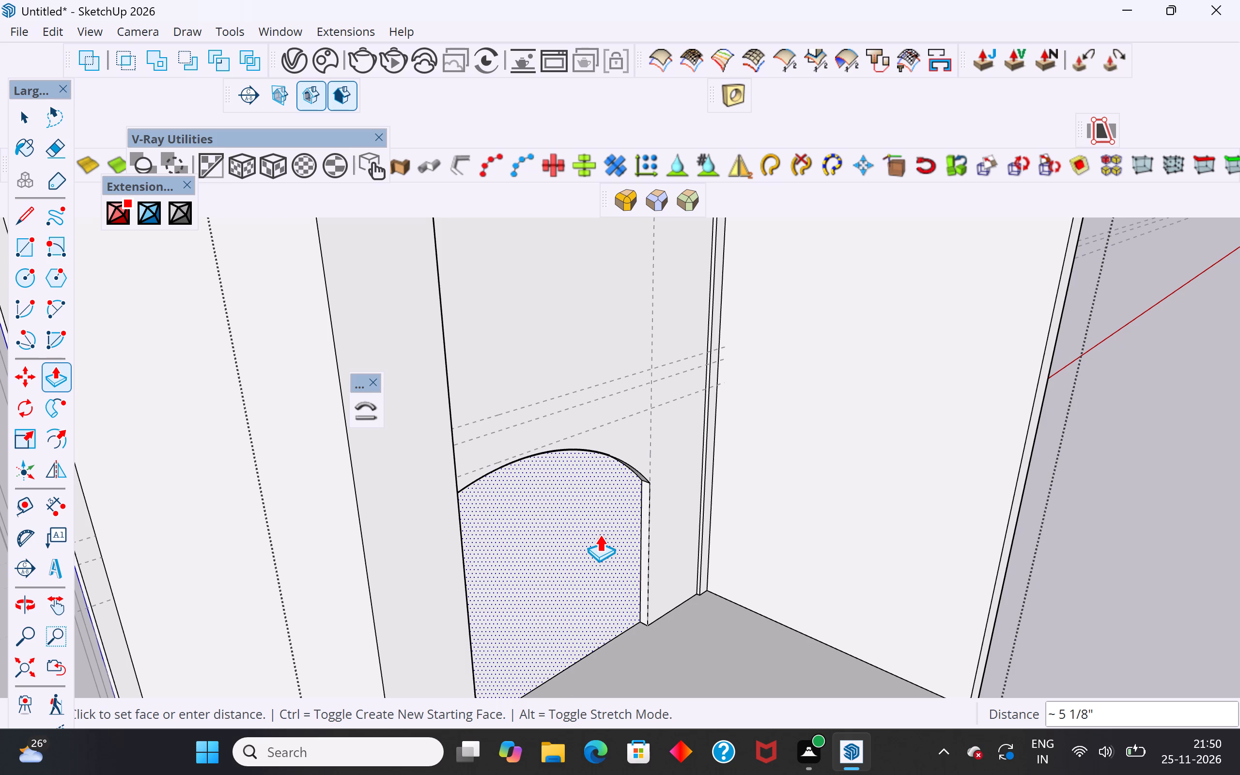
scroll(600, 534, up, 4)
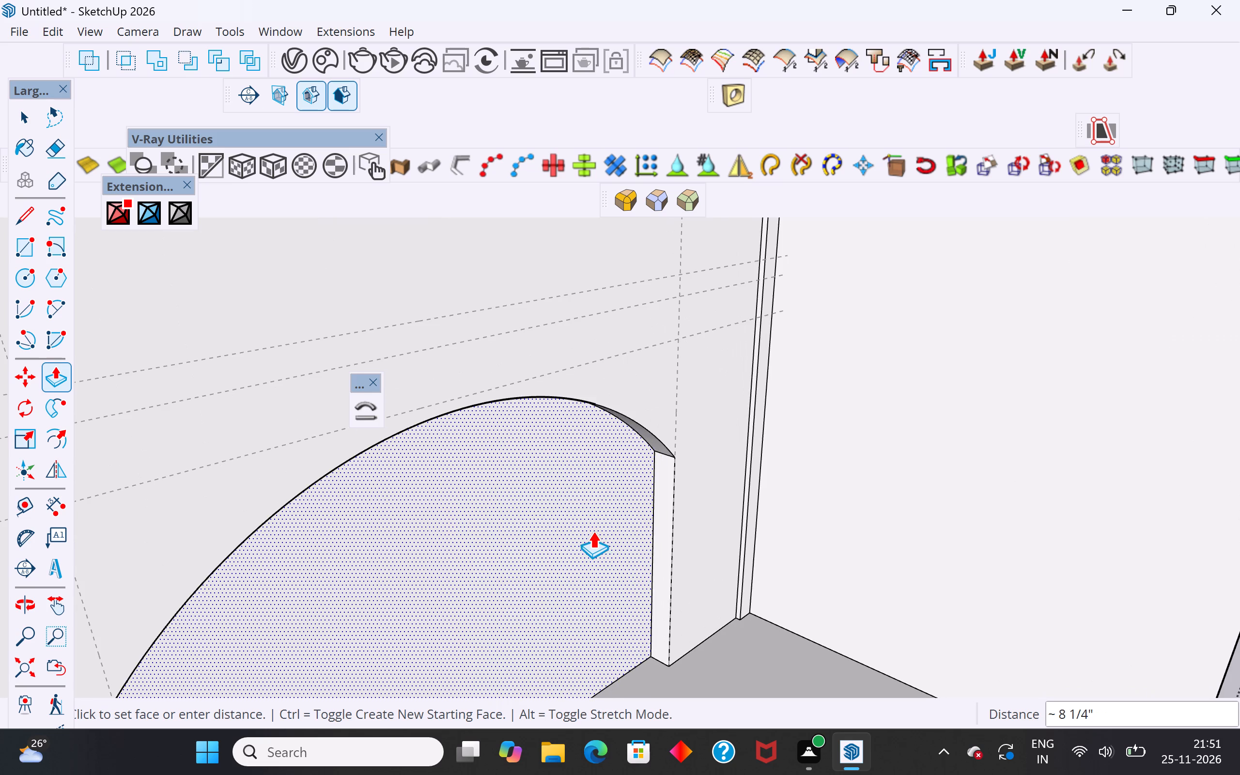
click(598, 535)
Examine the pushed doorway recess from the front, including close up along its arched edge.
scroll(866, 461, down, 7)
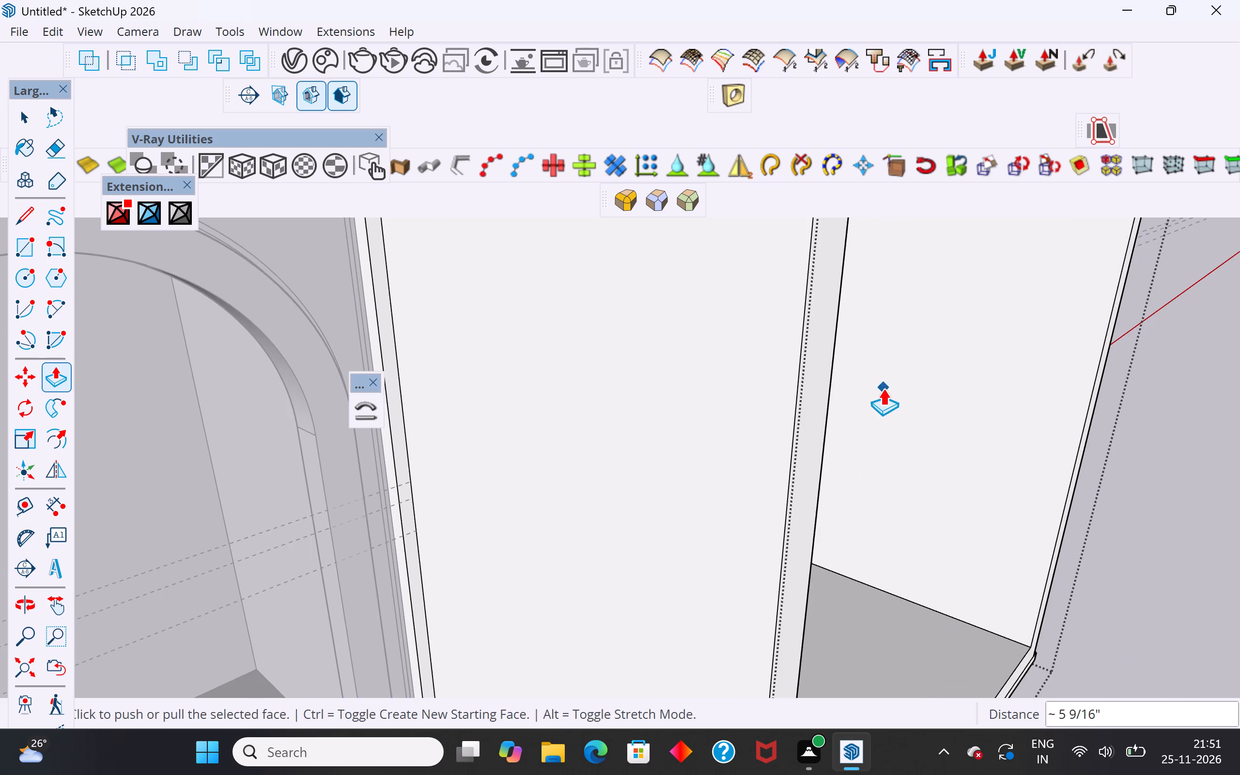
middle_drag(958, 437, 705, 413)
scroll(628, 352, down, 5)
middle_drag(627, 515, 602, 416)
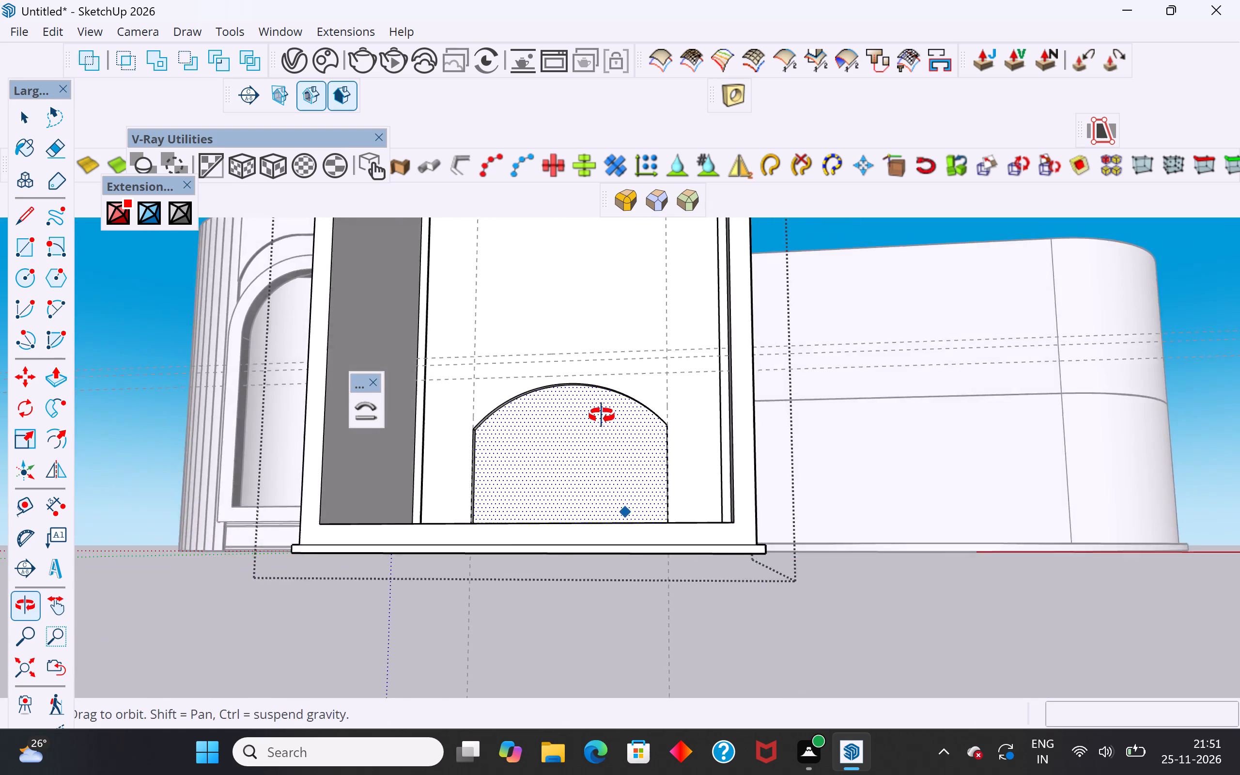
middle_drag(602, 416, 605, 431)
scroll(573, 408, up, 4)
middle_drag(562, 392, 538, 361)
scroll(546, 343, up, 6)
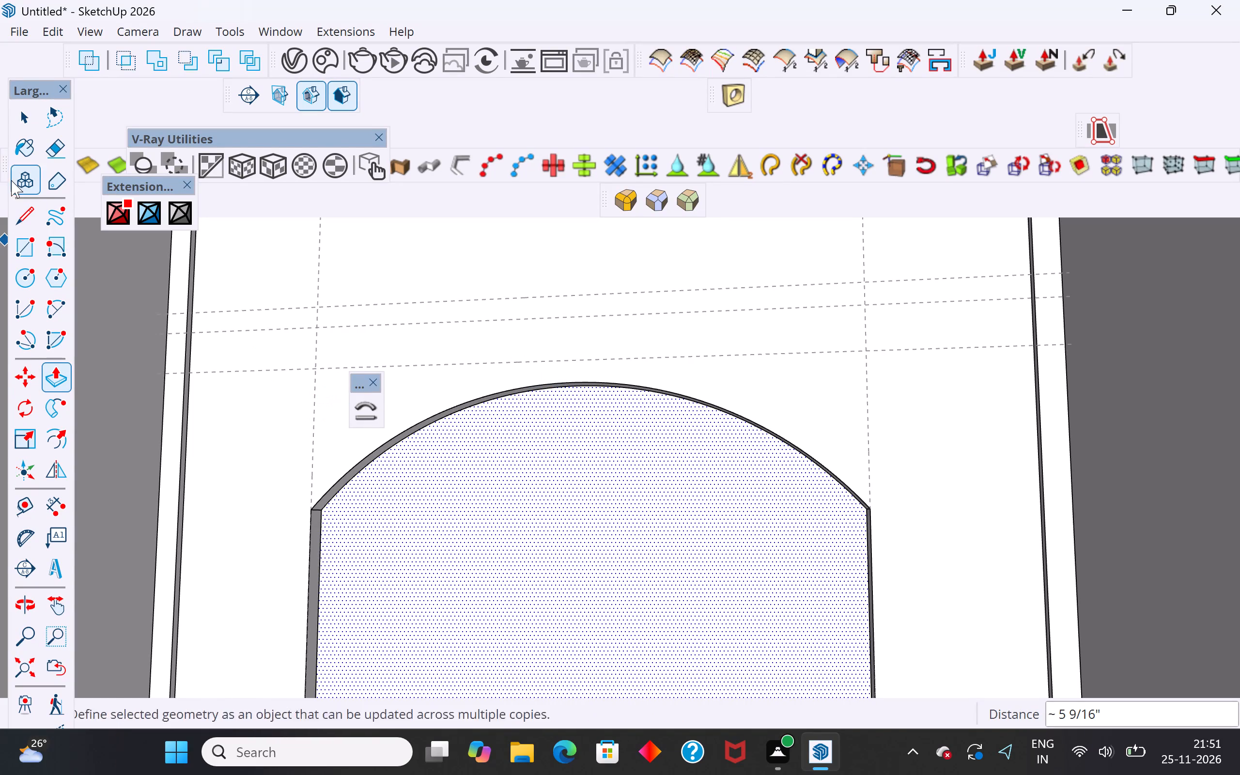
click(25, 123)
middle_drag(388, 406, 323, 331)
scroll(483, 411, up, 2)
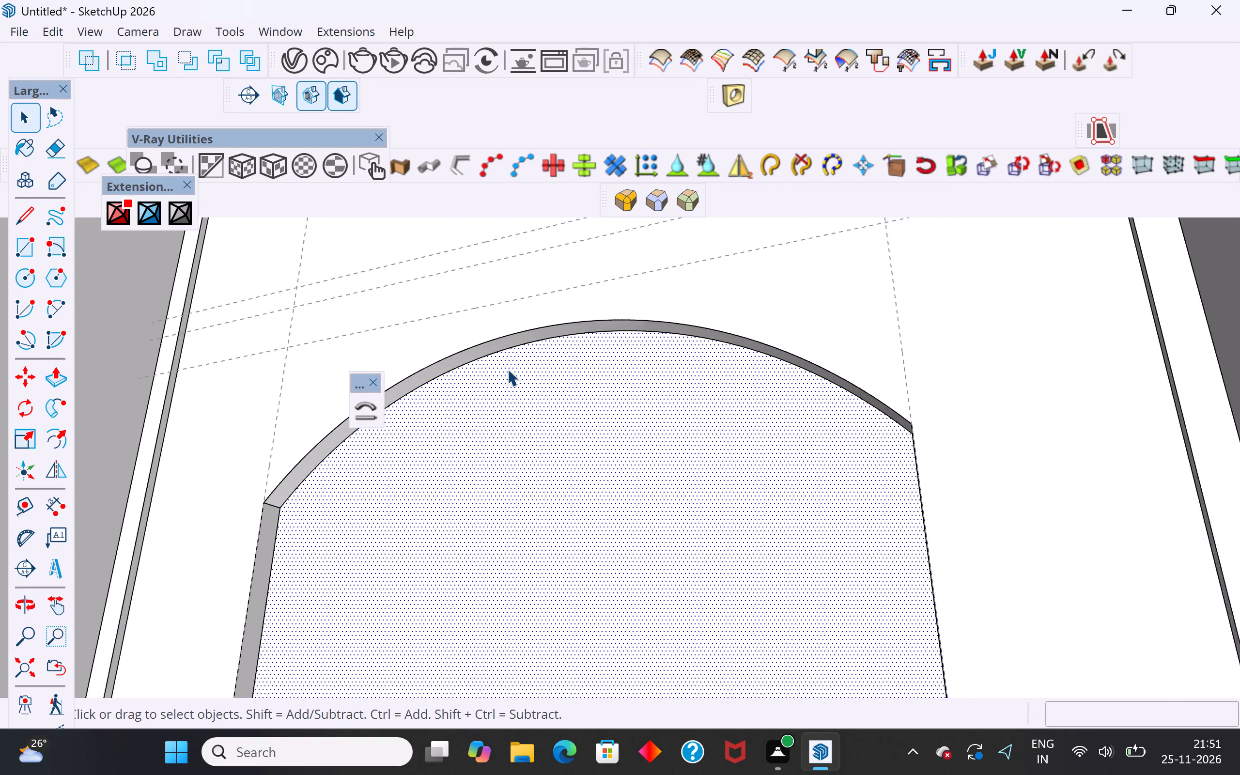
scroll(507, 369, up, 1)
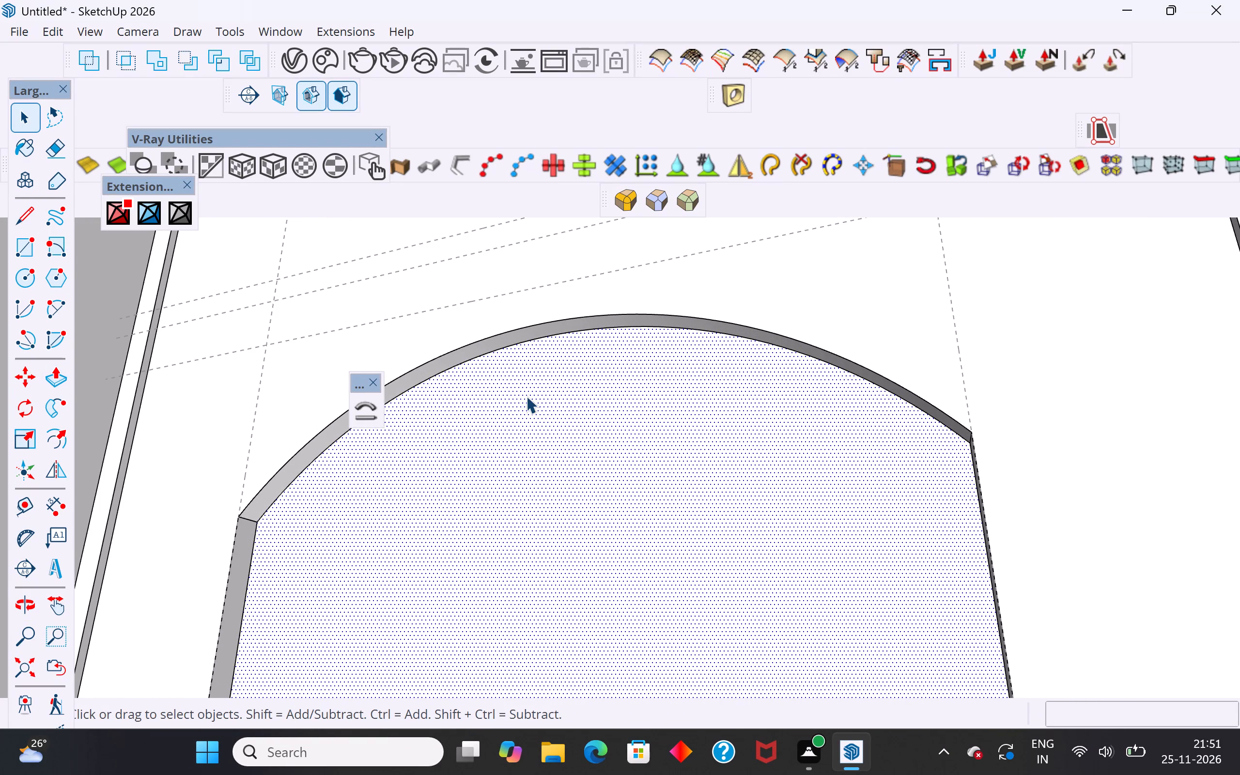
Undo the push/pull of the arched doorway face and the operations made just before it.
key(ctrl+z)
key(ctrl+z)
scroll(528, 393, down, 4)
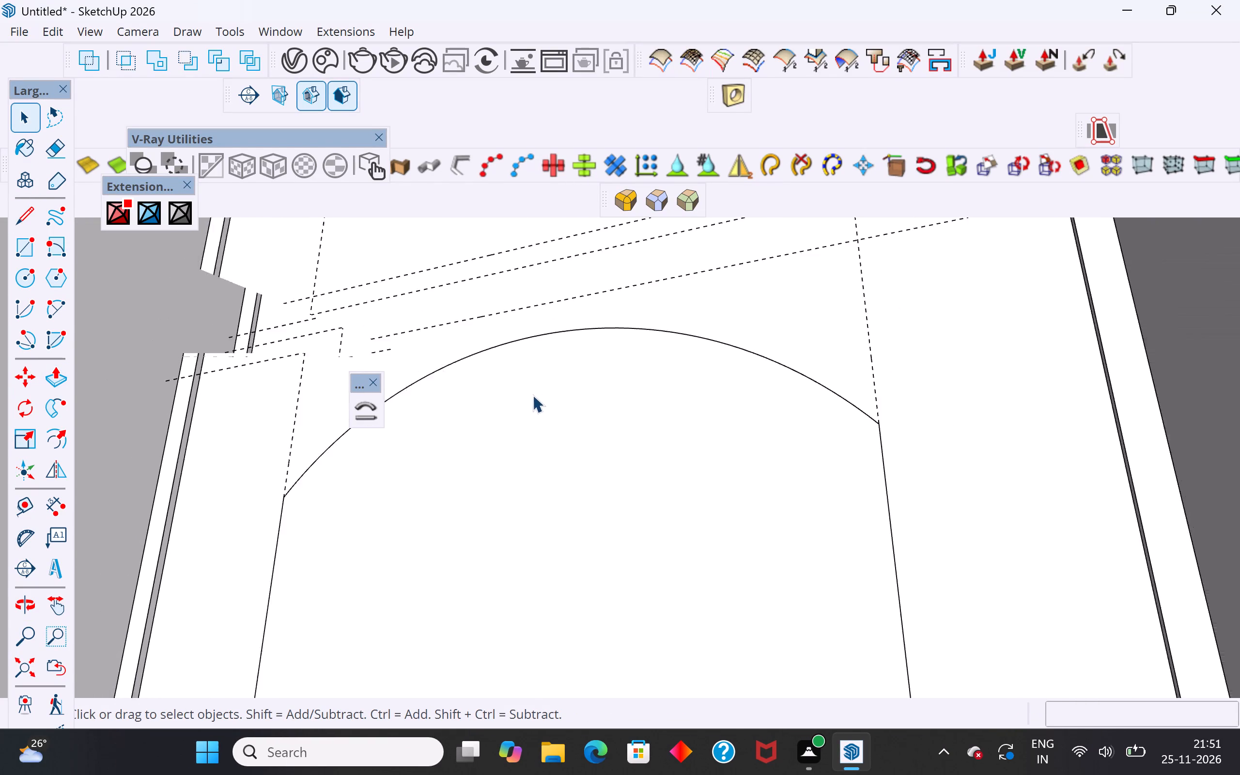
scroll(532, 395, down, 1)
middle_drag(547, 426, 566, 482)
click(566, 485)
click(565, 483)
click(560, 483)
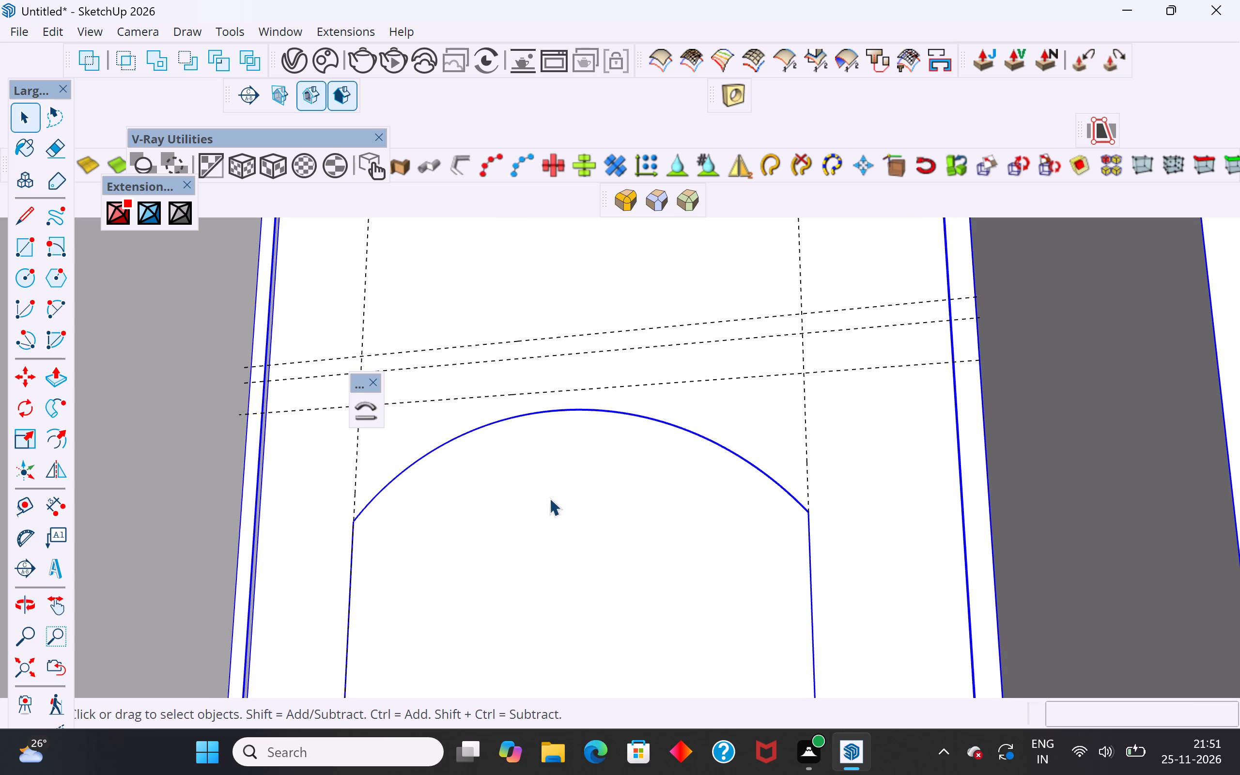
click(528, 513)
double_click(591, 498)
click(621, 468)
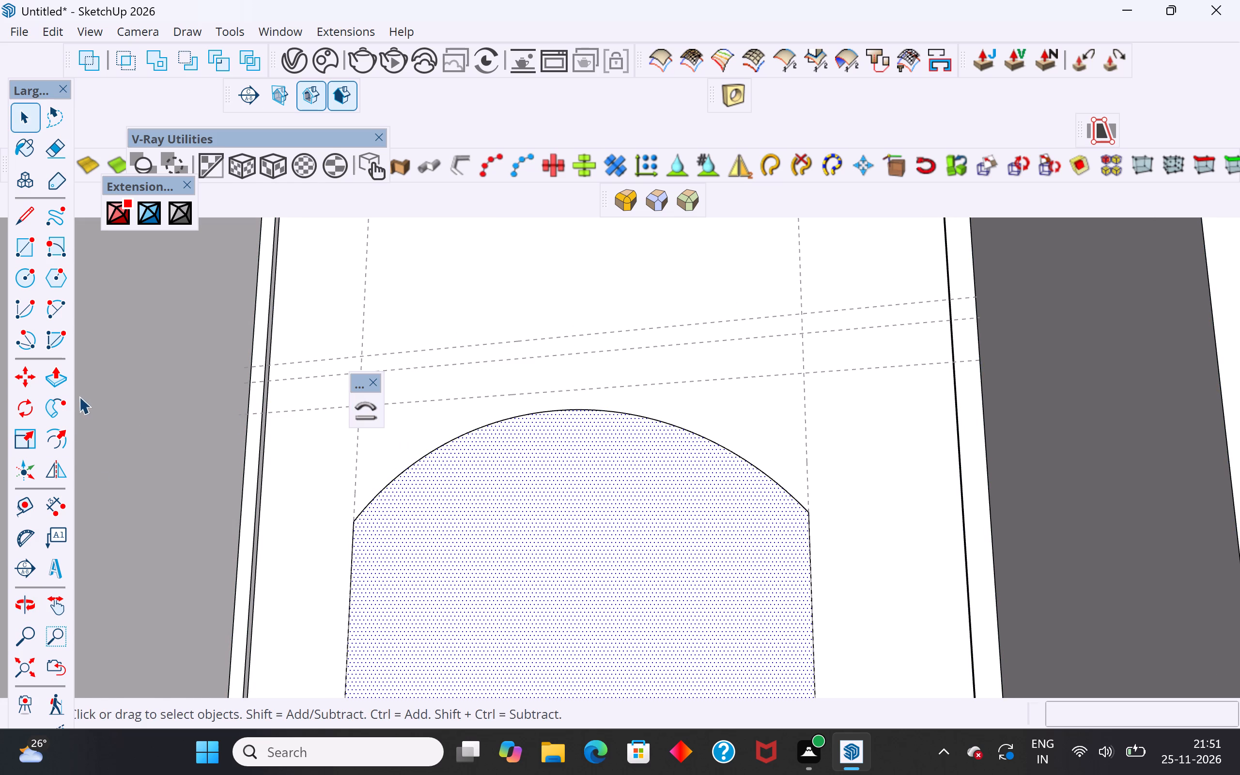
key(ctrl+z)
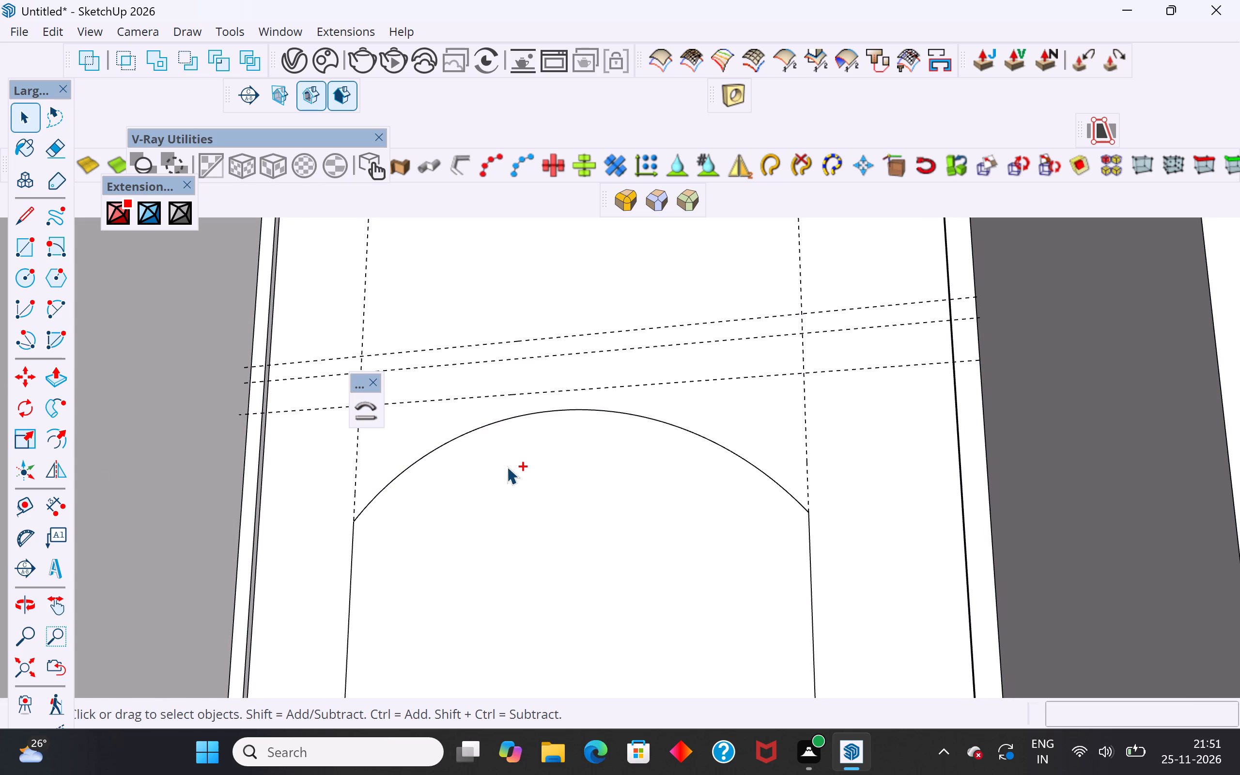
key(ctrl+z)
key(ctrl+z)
Delete the shallow arc joining the tops of the doorway's side lines on the back panel.
click(556, 408)
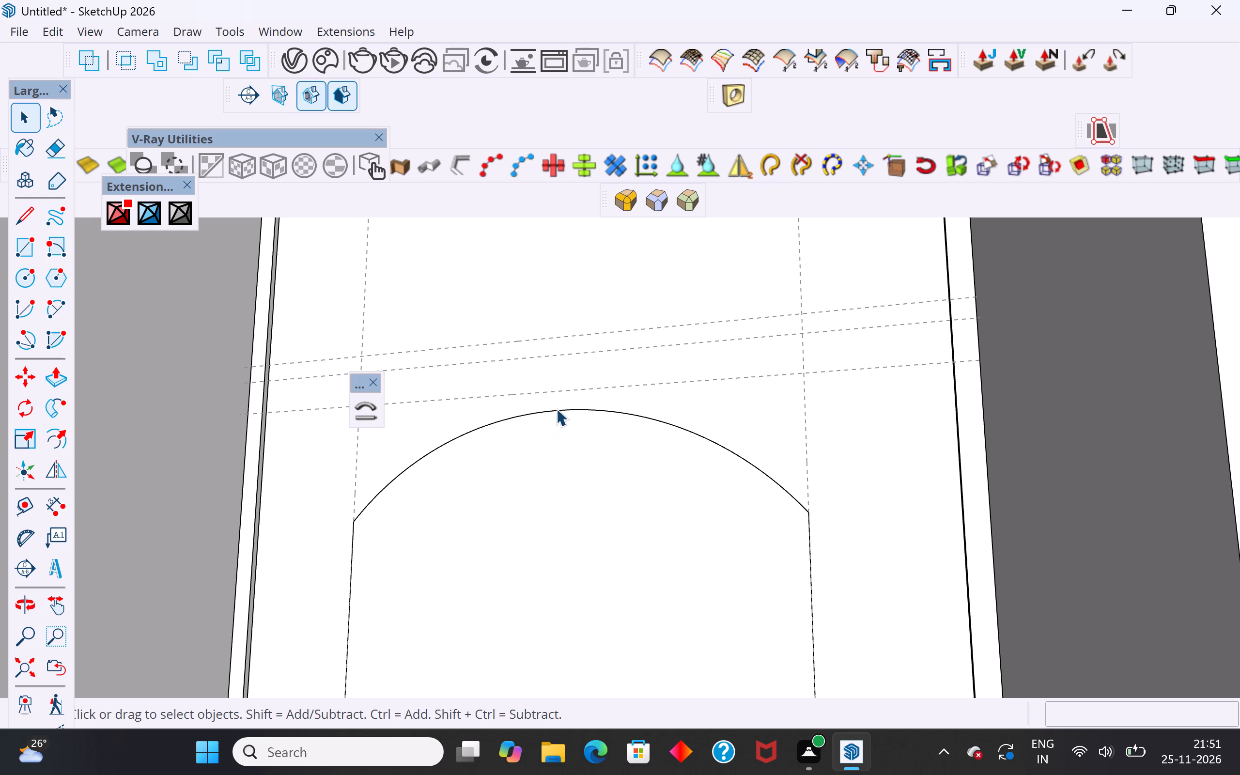
key(Delete)
double_click(553, 483)
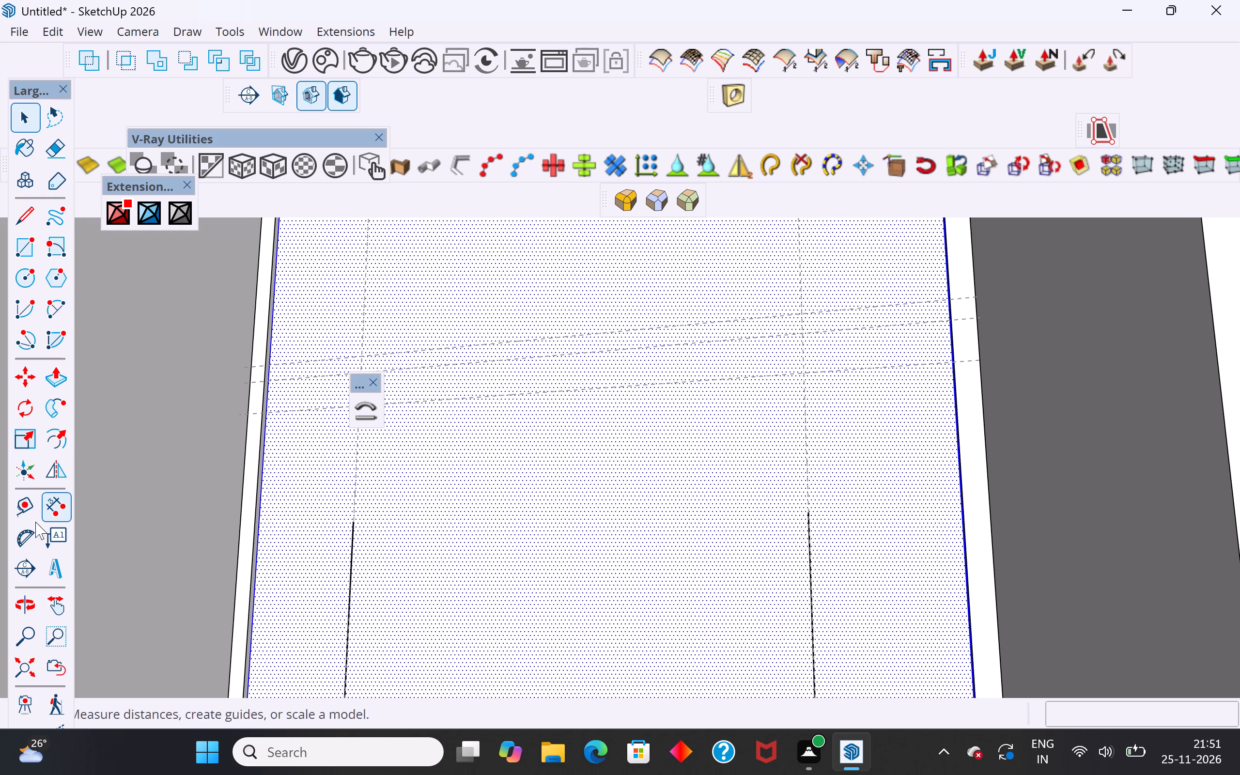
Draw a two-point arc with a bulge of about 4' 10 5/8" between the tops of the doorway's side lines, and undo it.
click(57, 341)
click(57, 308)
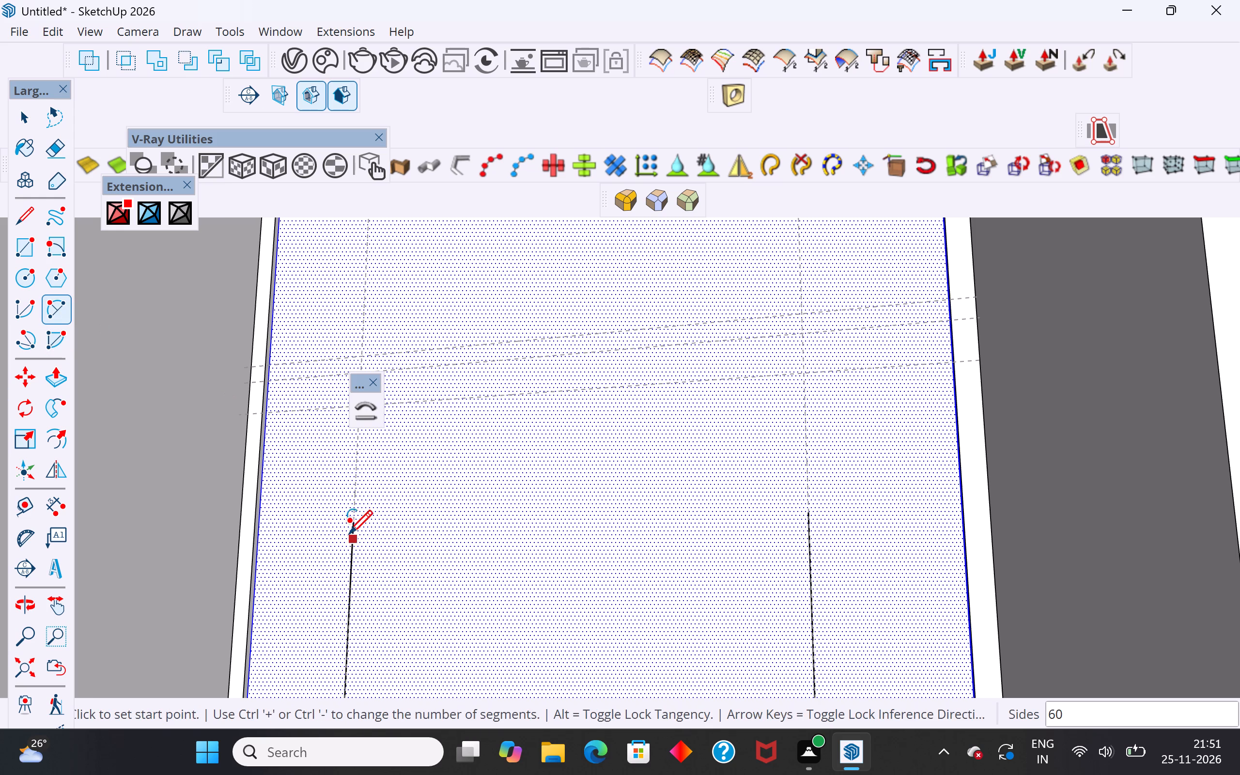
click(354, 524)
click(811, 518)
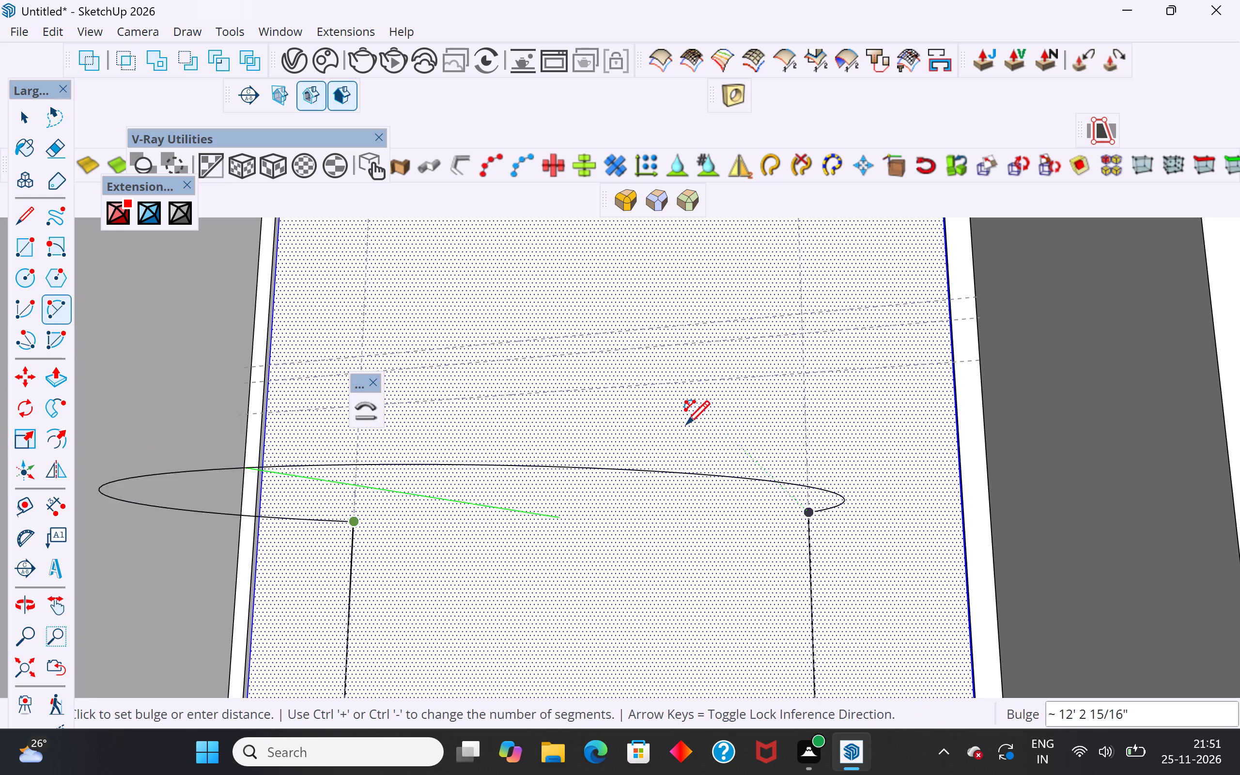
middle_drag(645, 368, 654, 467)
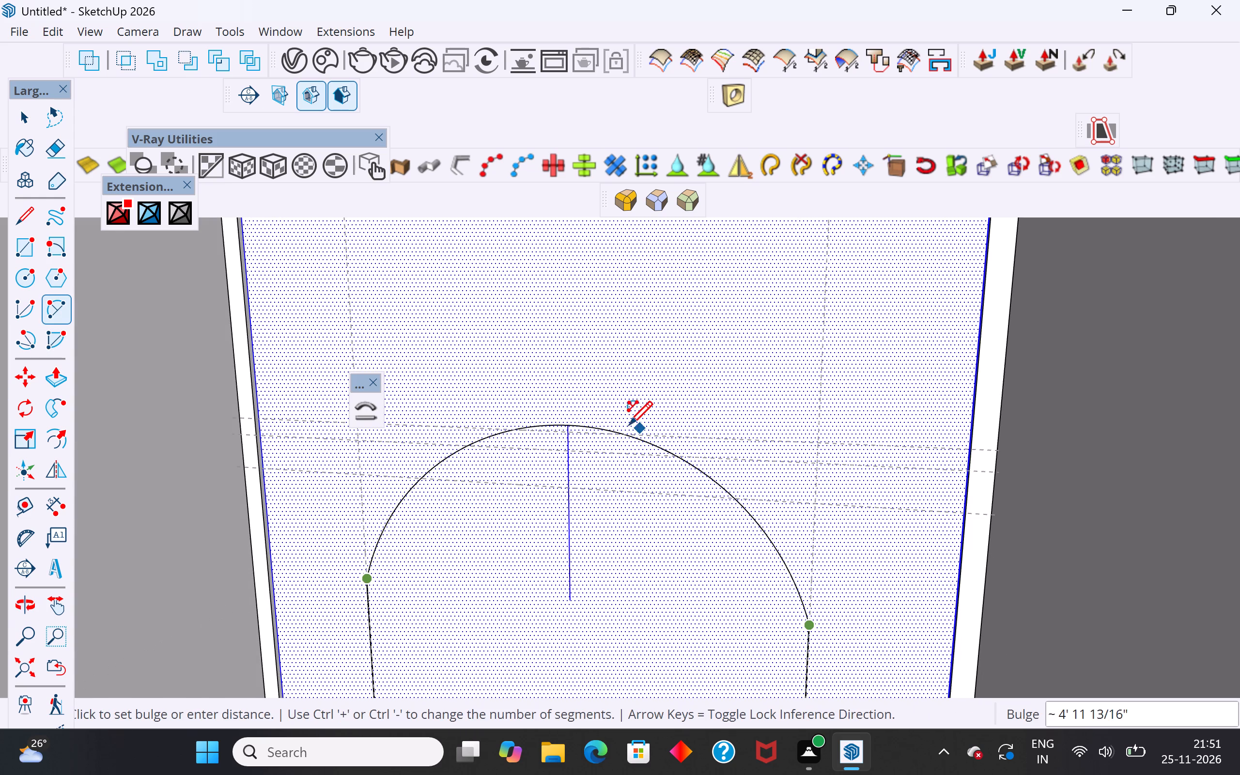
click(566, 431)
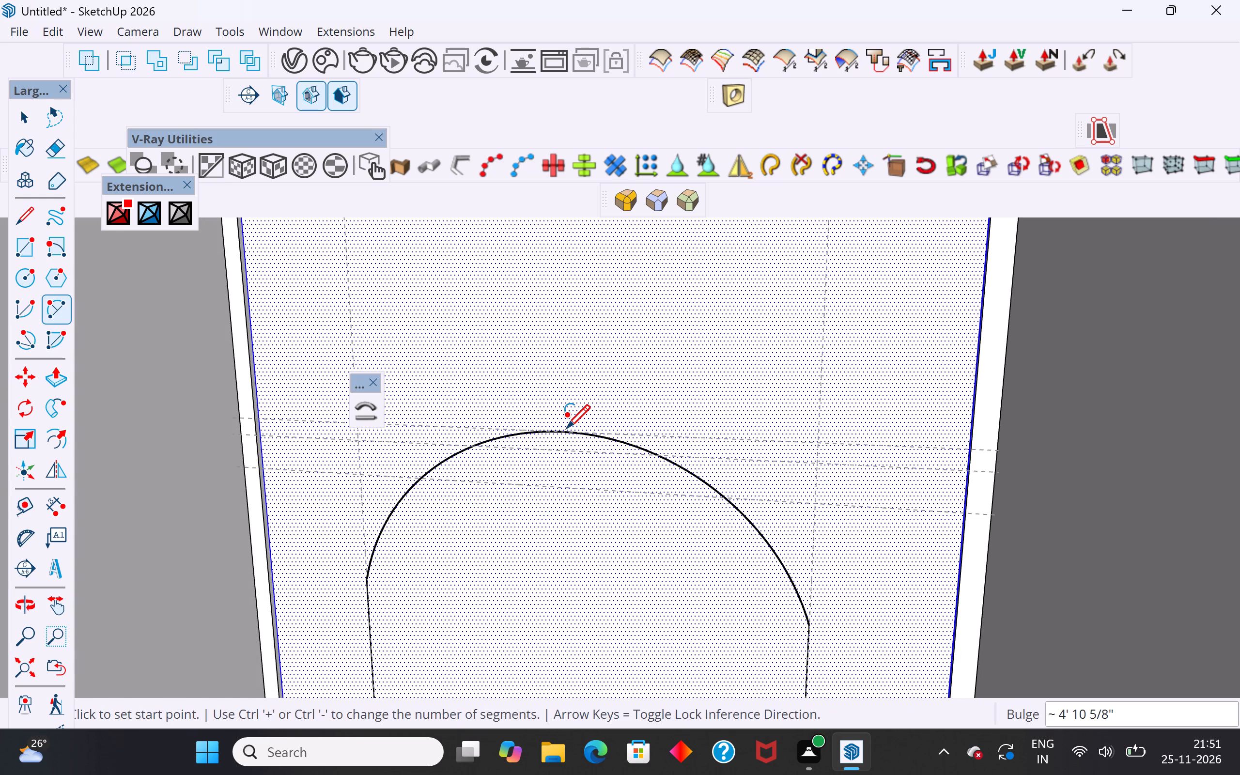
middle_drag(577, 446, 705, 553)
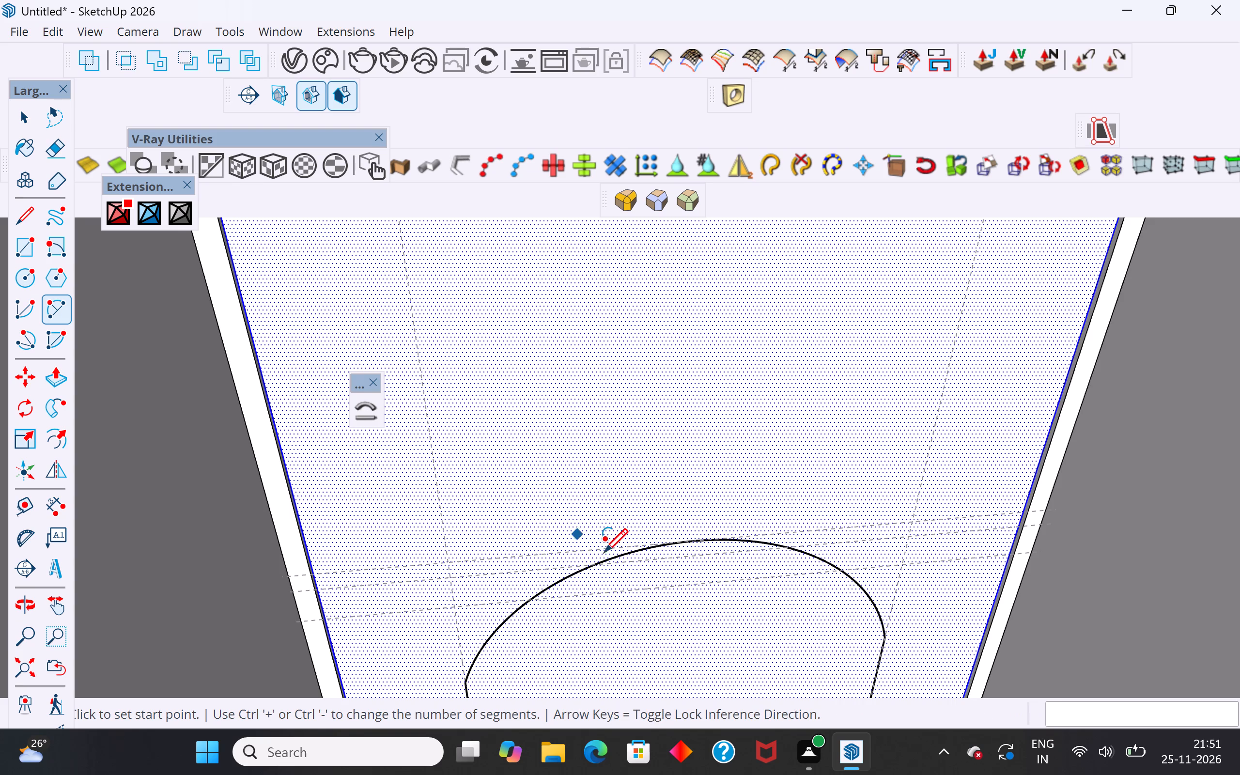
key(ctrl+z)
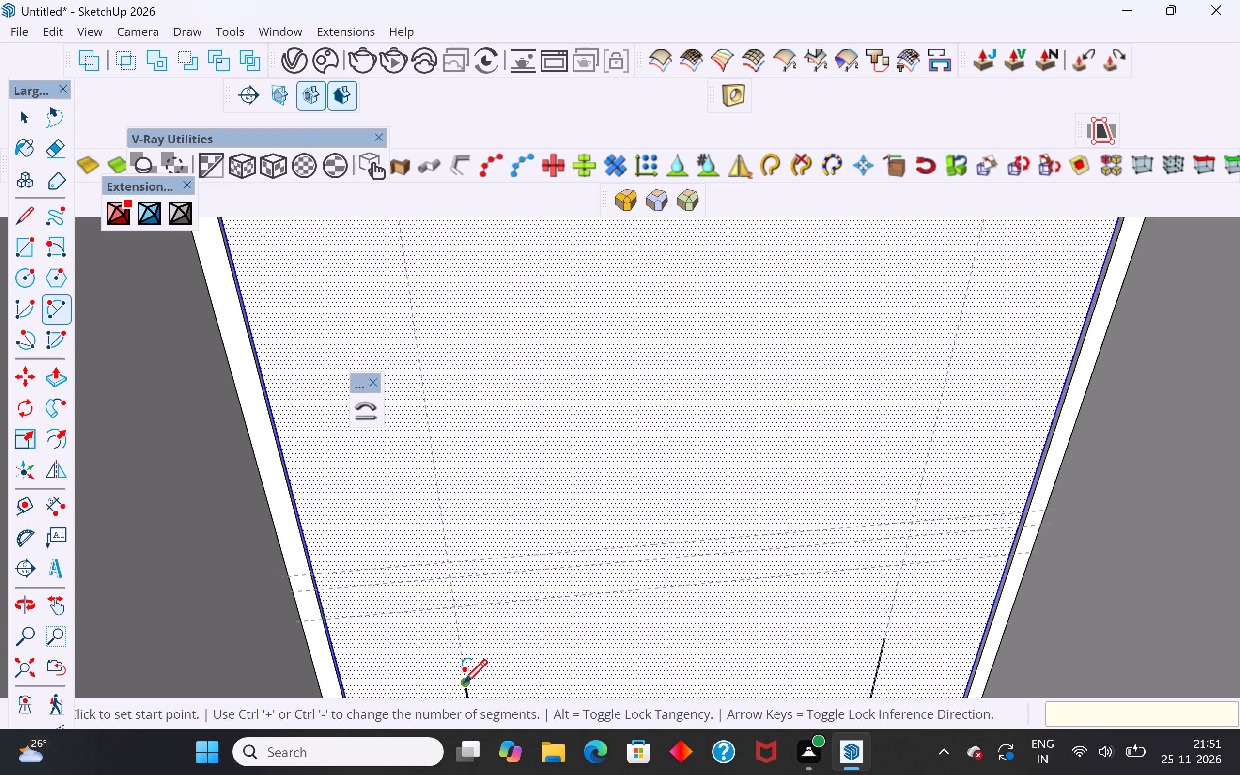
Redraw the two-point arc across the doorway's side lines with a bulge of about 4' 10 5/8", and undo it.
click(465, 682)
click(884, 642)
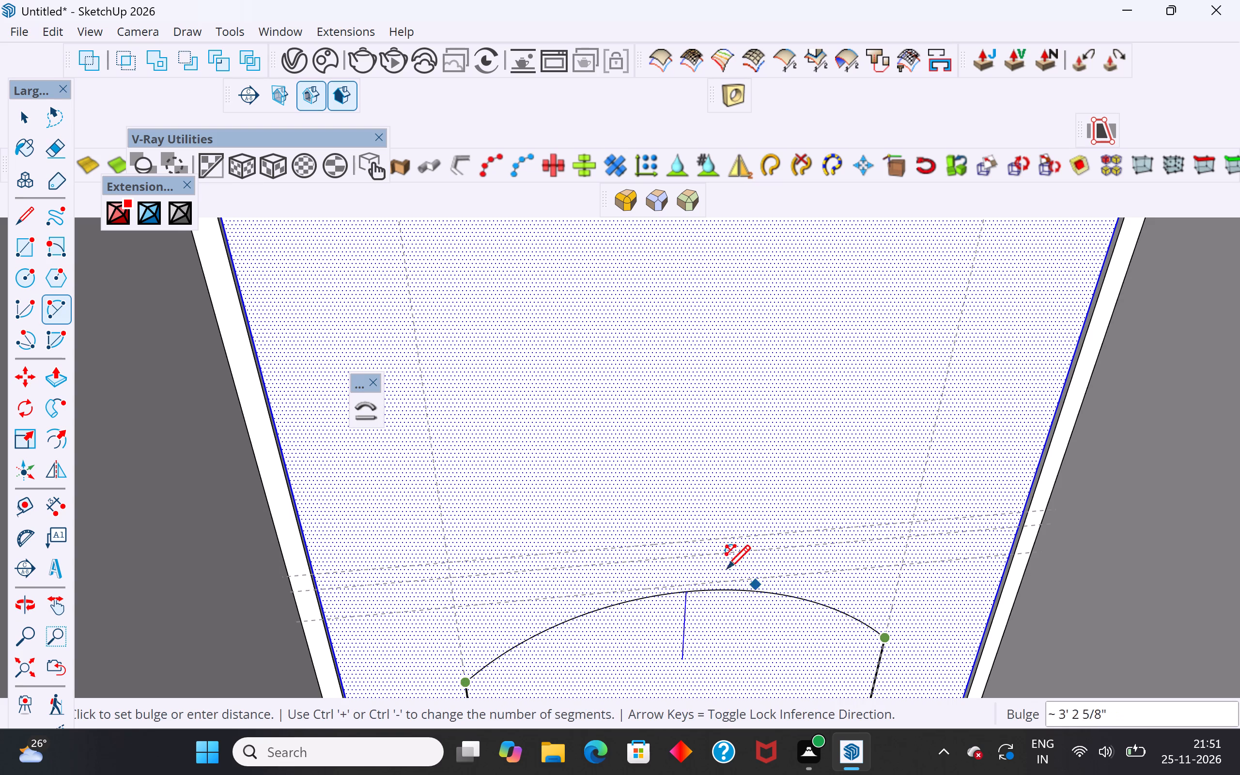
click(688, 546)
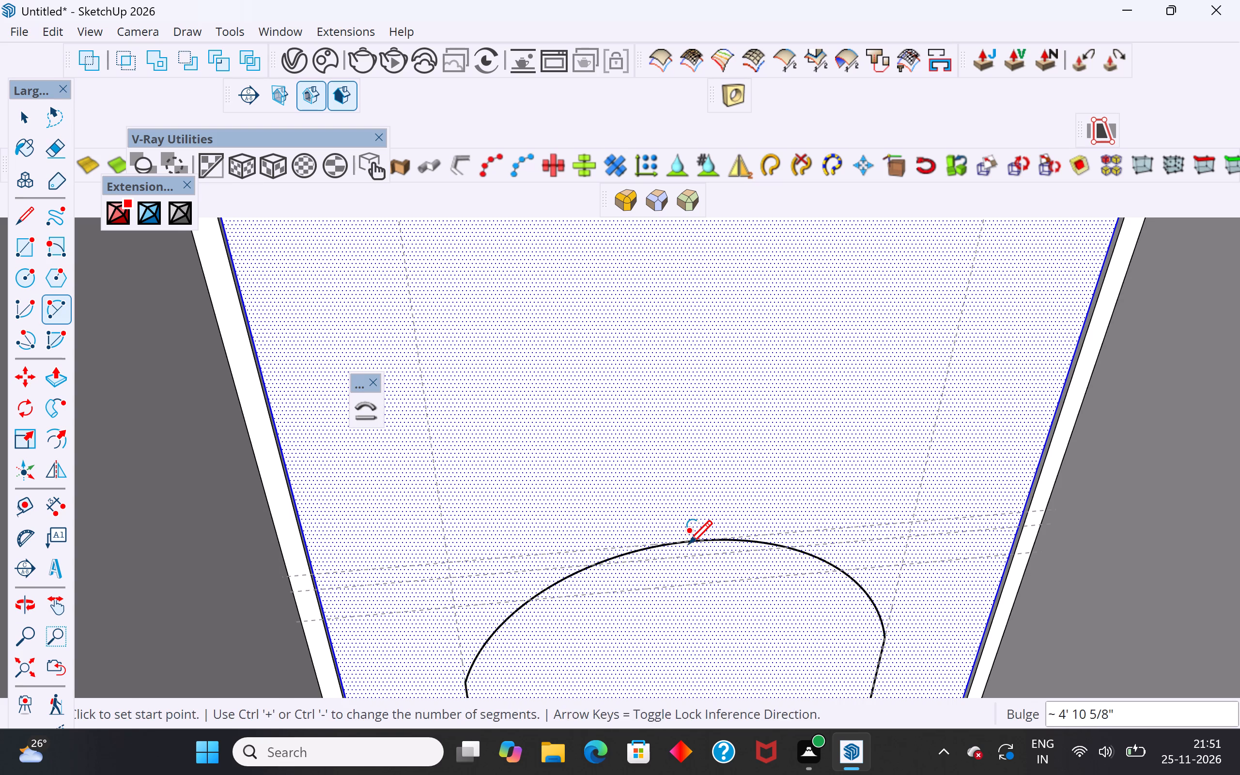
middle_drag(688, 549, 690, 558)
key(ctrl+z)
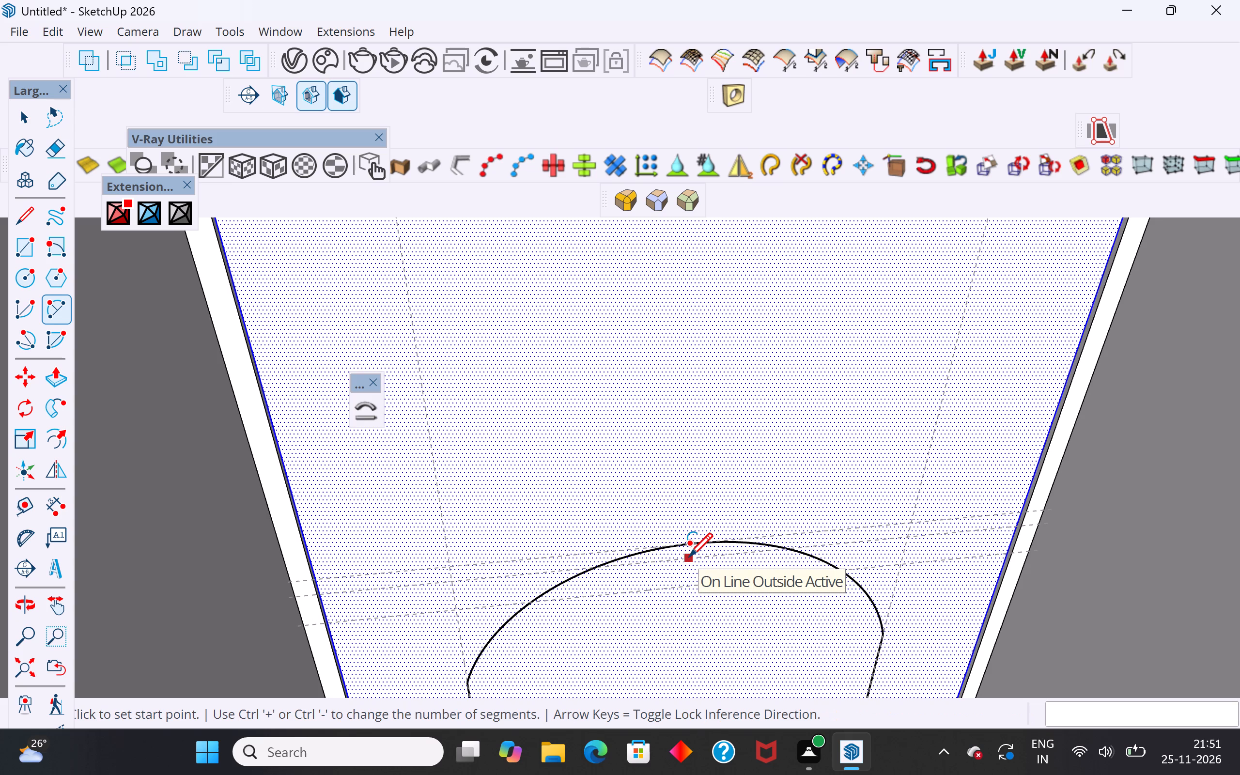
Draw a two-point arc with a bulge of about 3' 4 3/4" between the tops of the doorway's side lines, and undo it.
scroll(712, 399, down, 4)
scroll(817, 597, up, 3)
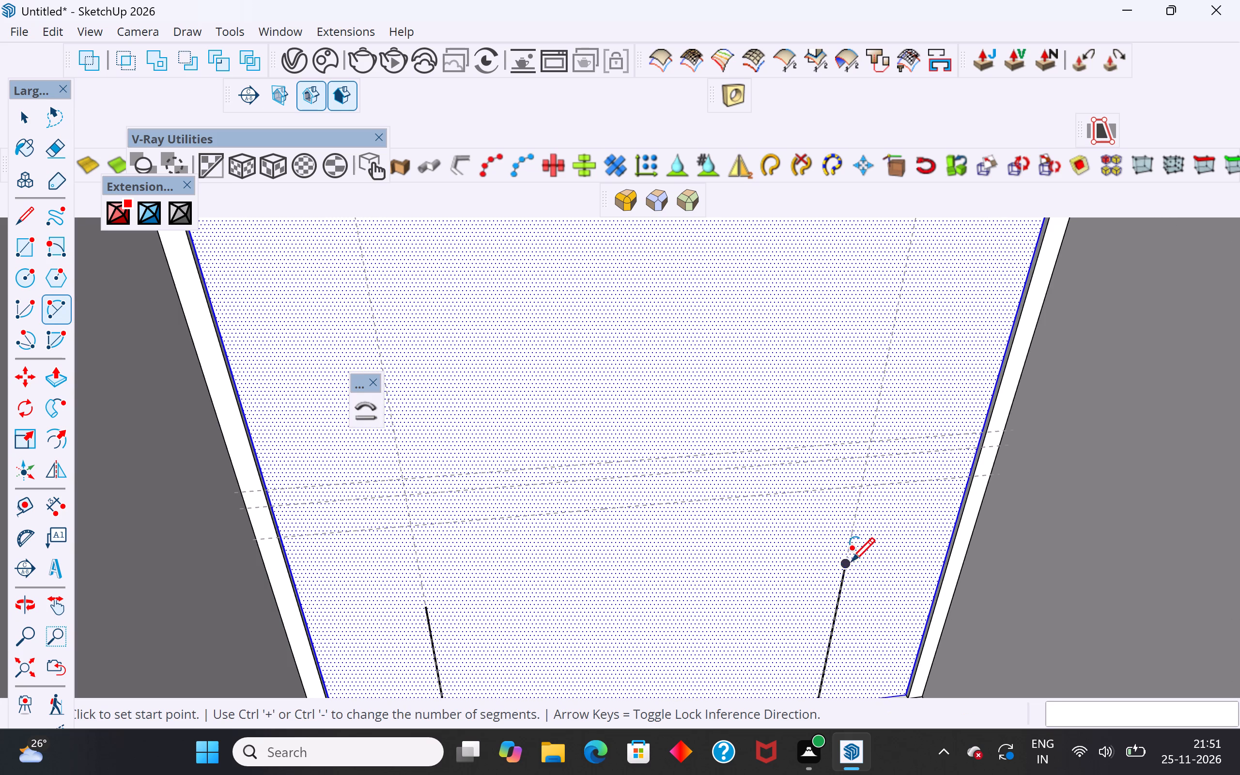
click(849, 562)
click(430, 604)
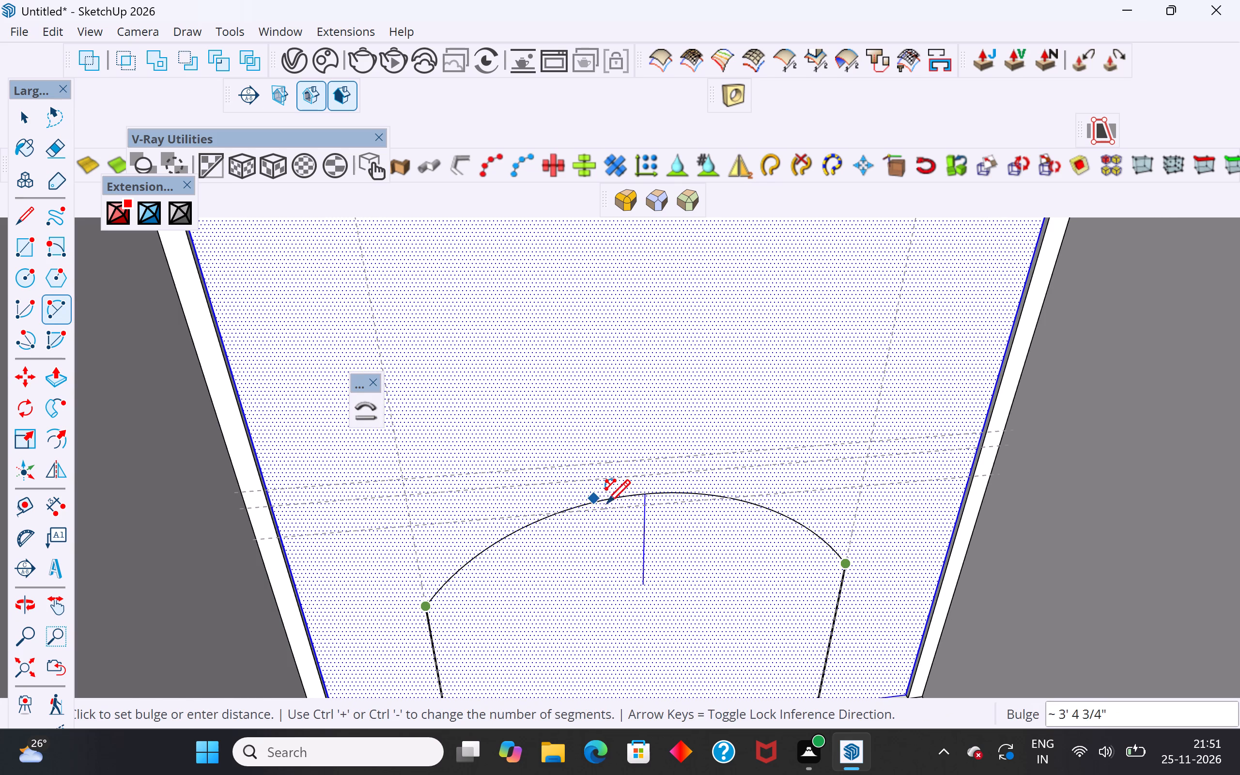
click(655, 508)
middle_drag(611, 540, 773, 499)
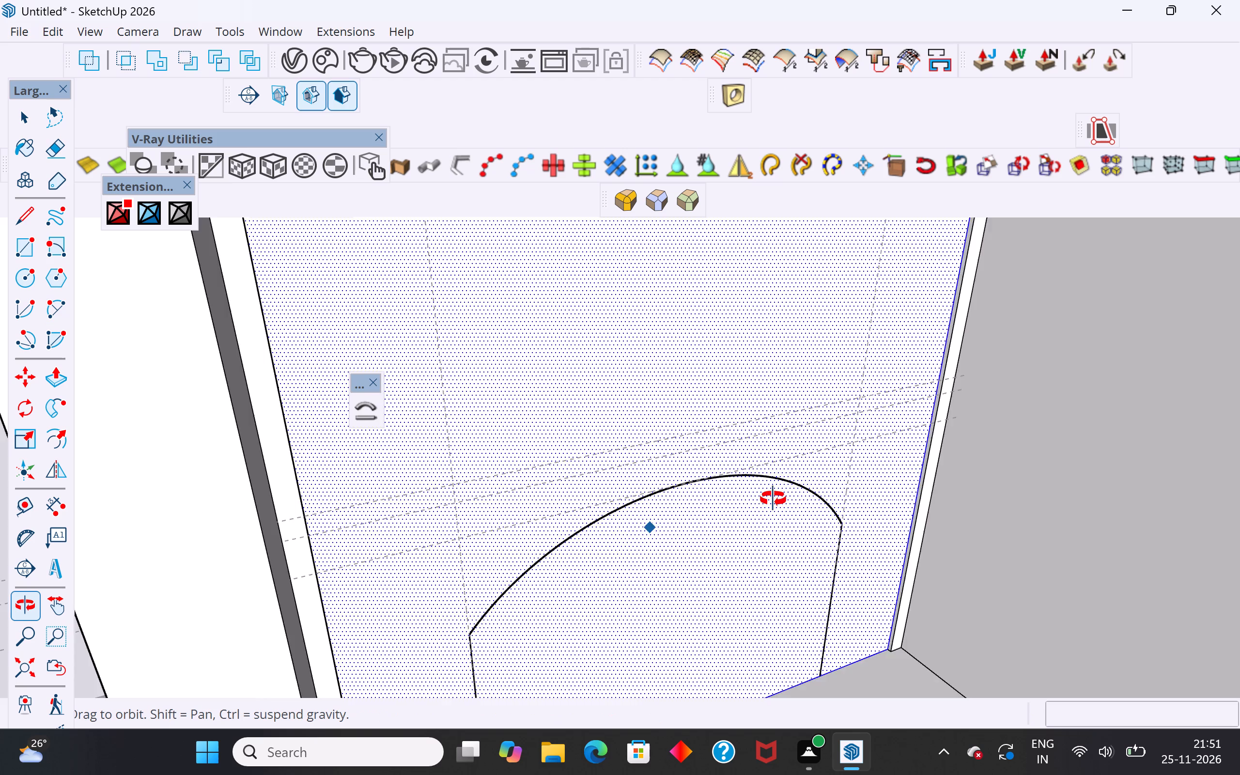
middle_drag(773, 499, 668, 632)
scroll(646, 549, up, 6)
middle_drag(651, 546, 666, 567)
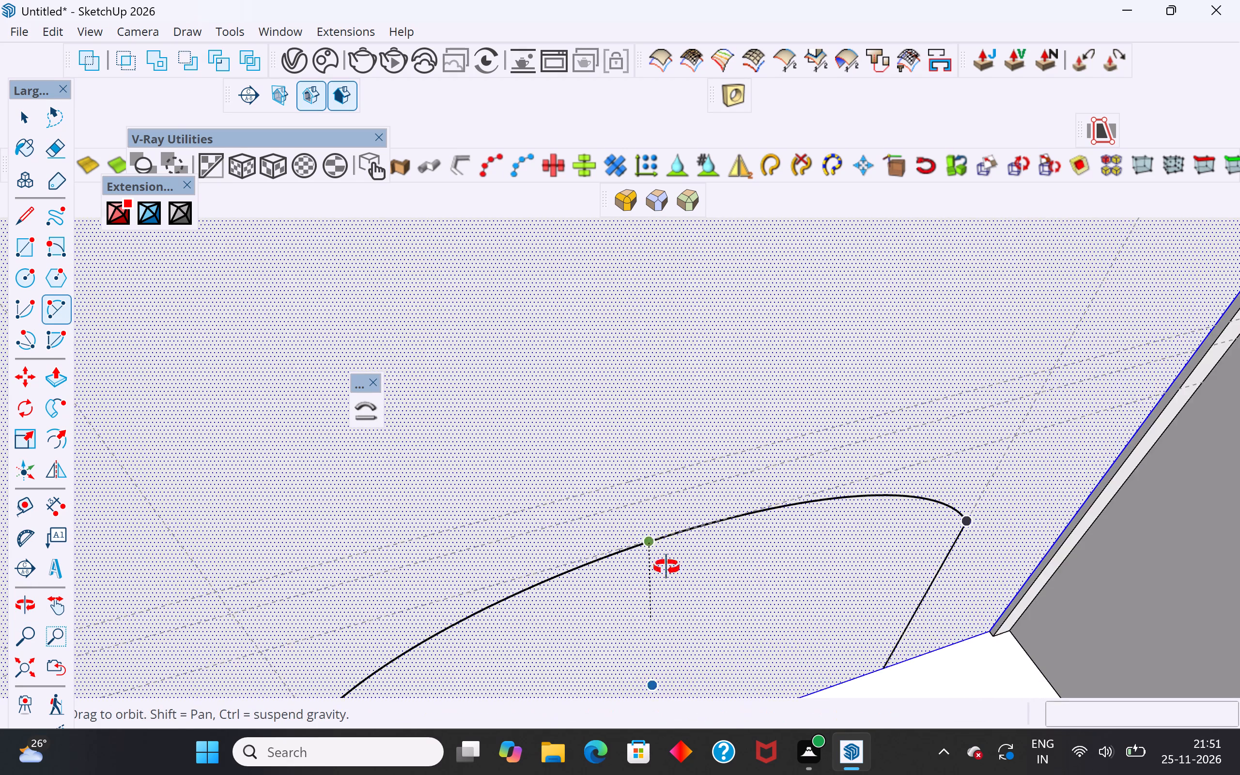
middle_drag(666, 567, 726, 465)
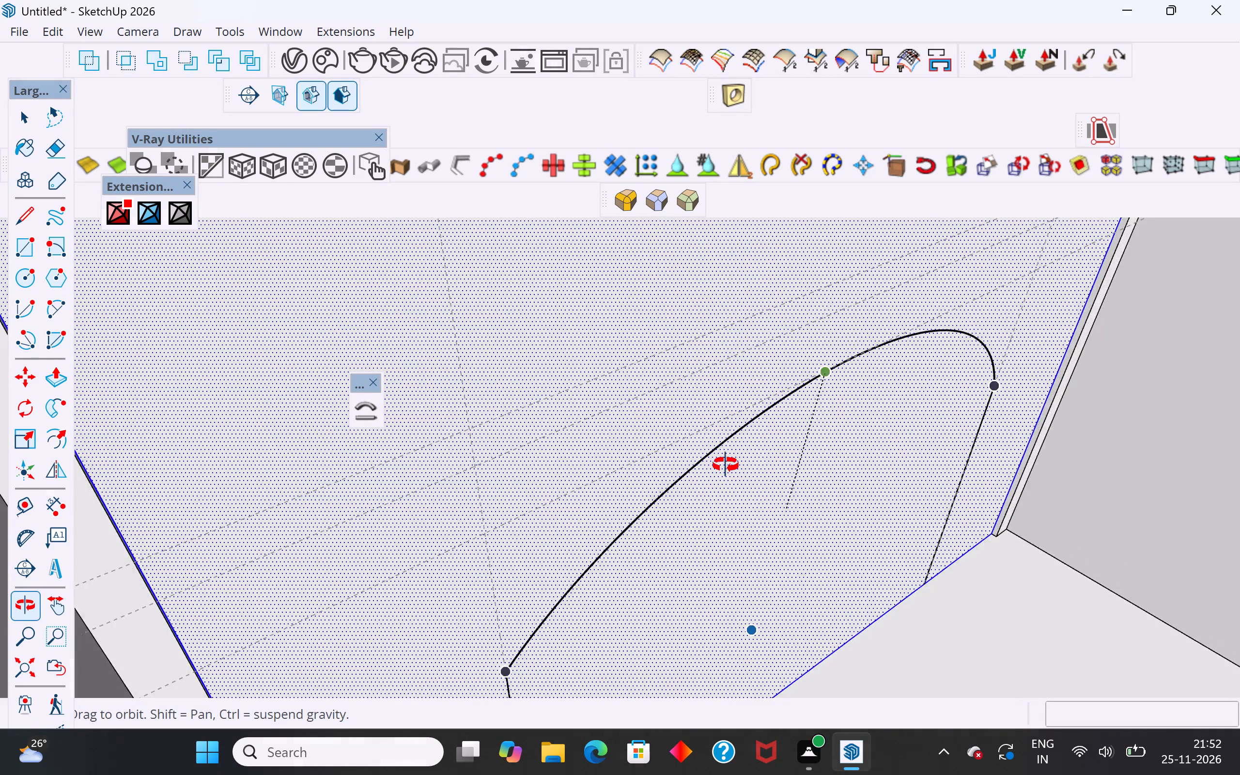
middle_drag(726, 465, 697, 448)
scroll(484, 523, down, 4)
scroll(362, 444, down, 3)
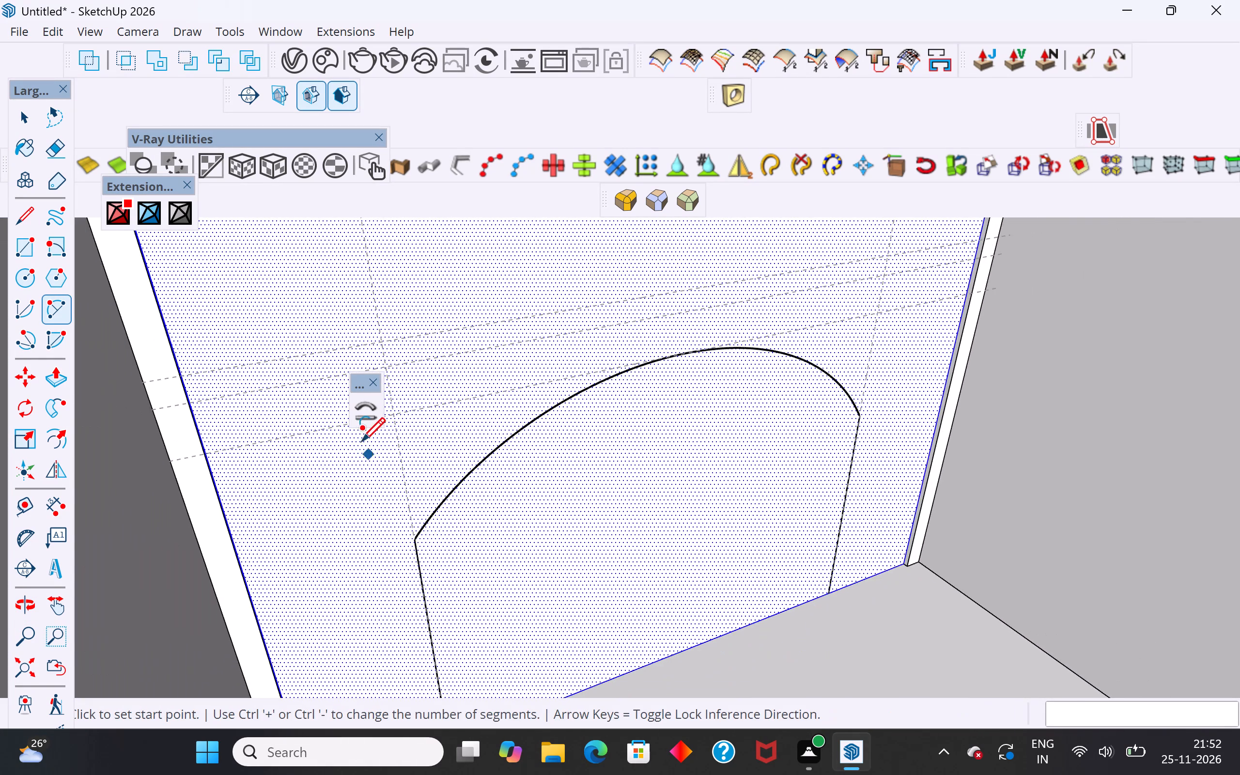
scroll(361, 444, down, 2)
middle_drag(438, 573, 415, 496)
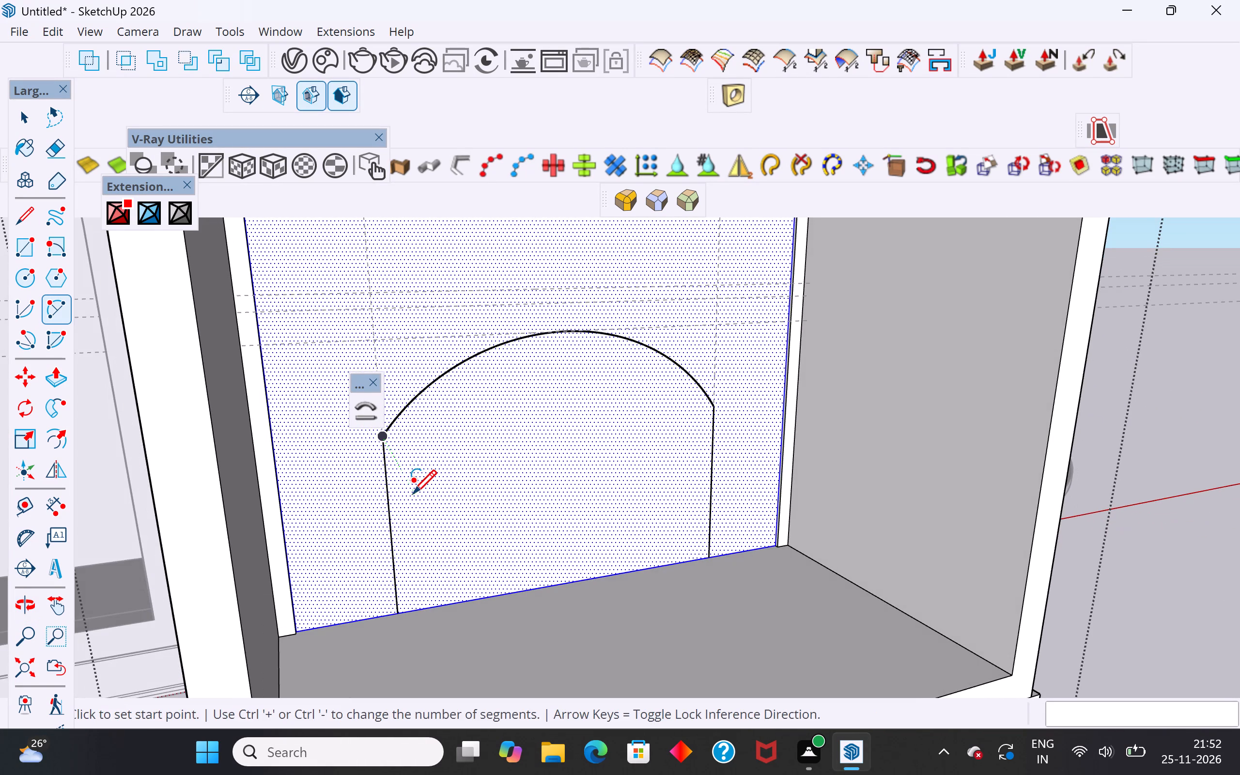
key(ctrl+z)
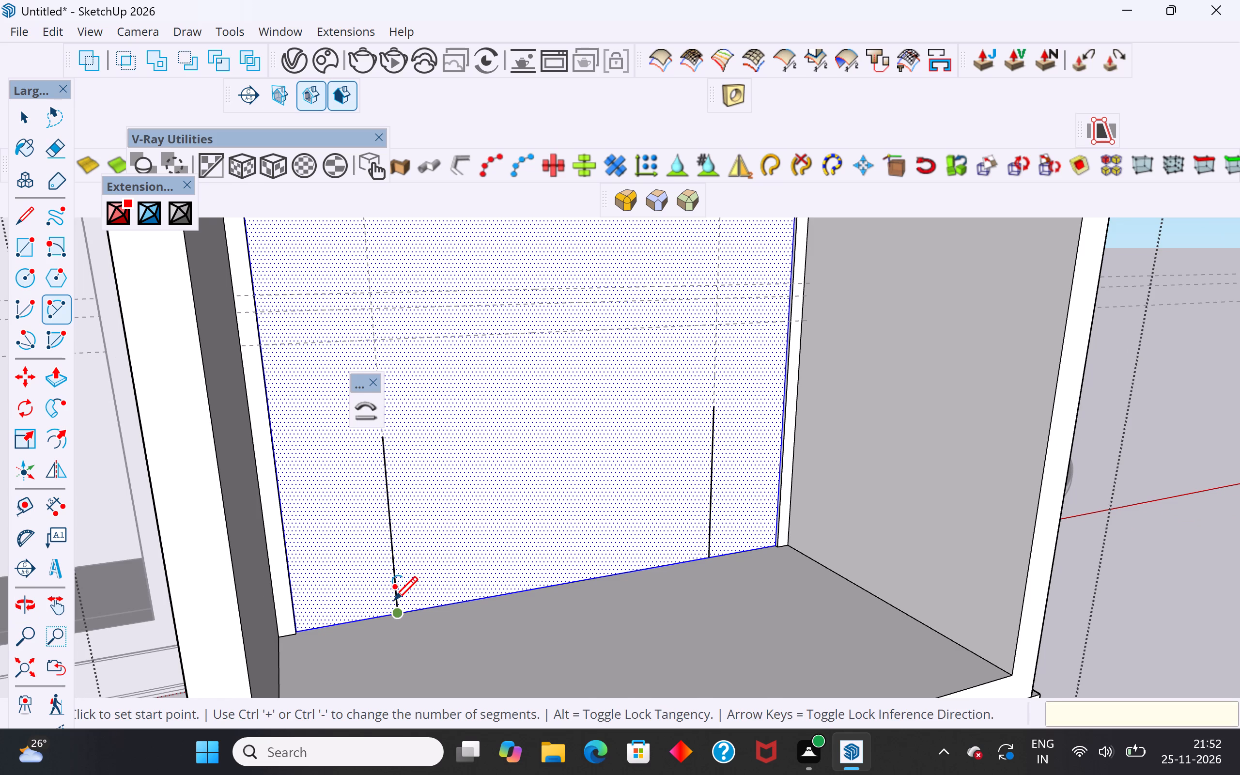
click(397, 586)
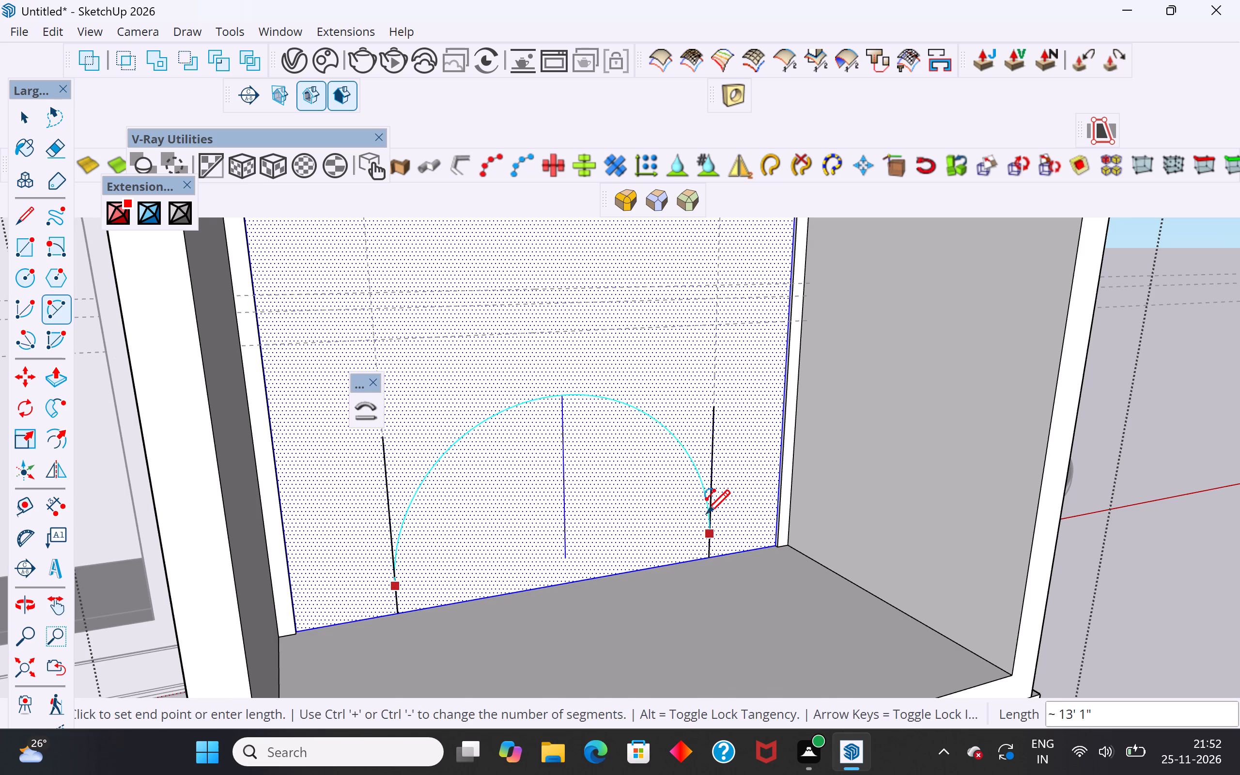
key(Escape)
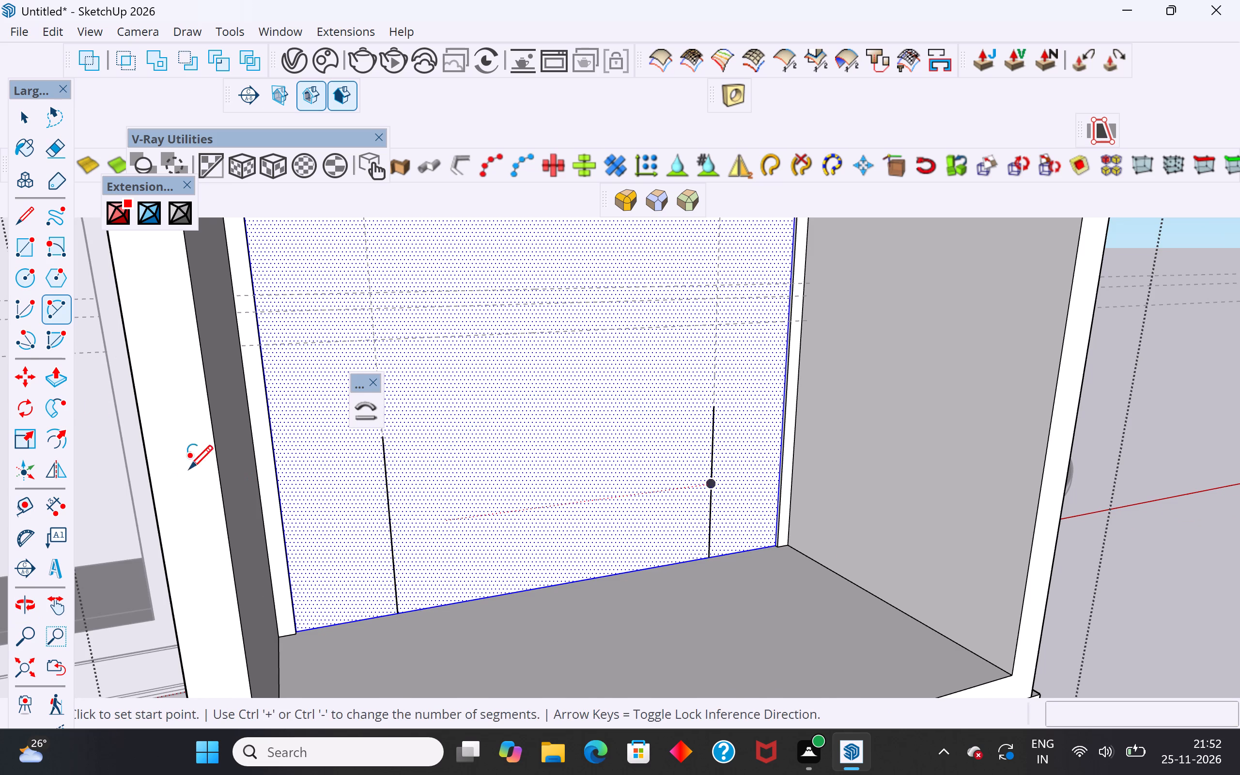
Draw a line about 13' 7/8" long between the doorway's side lines, just above the bottom edge of the back panel.
click(36, 213)
click(393, 584)
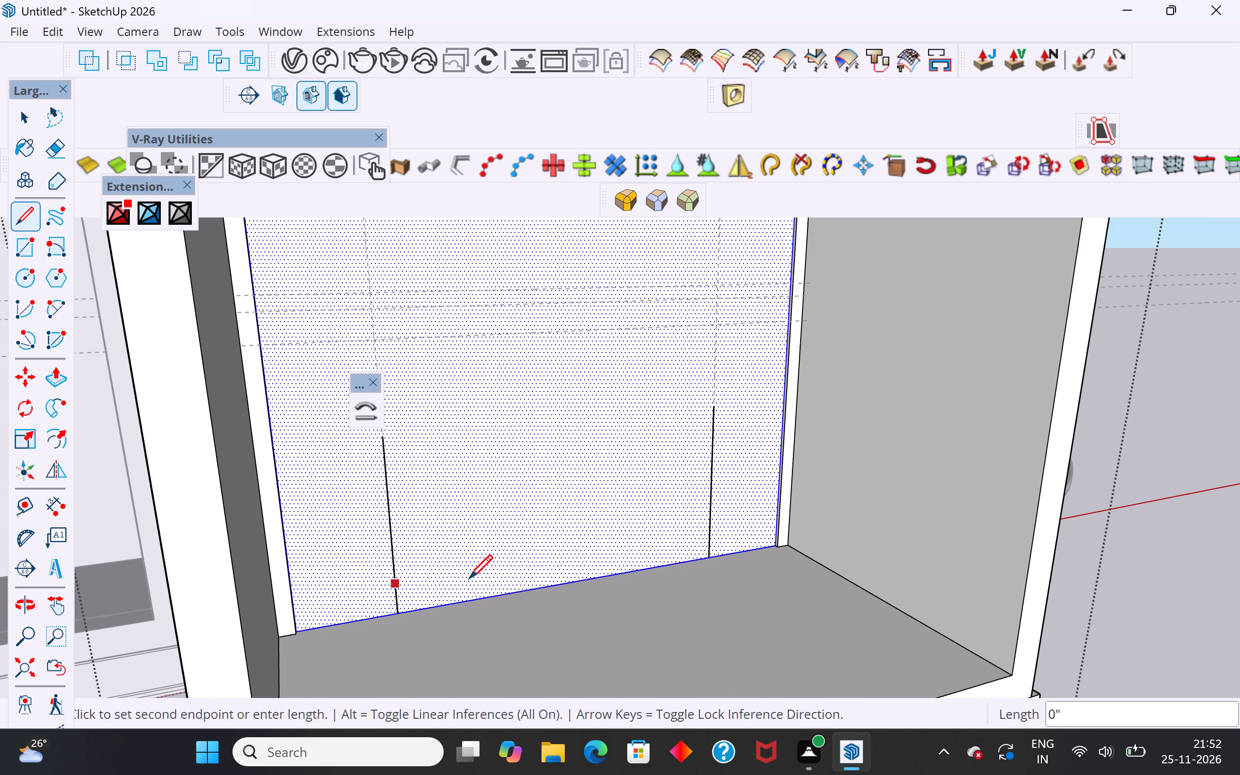
click(712, 527)
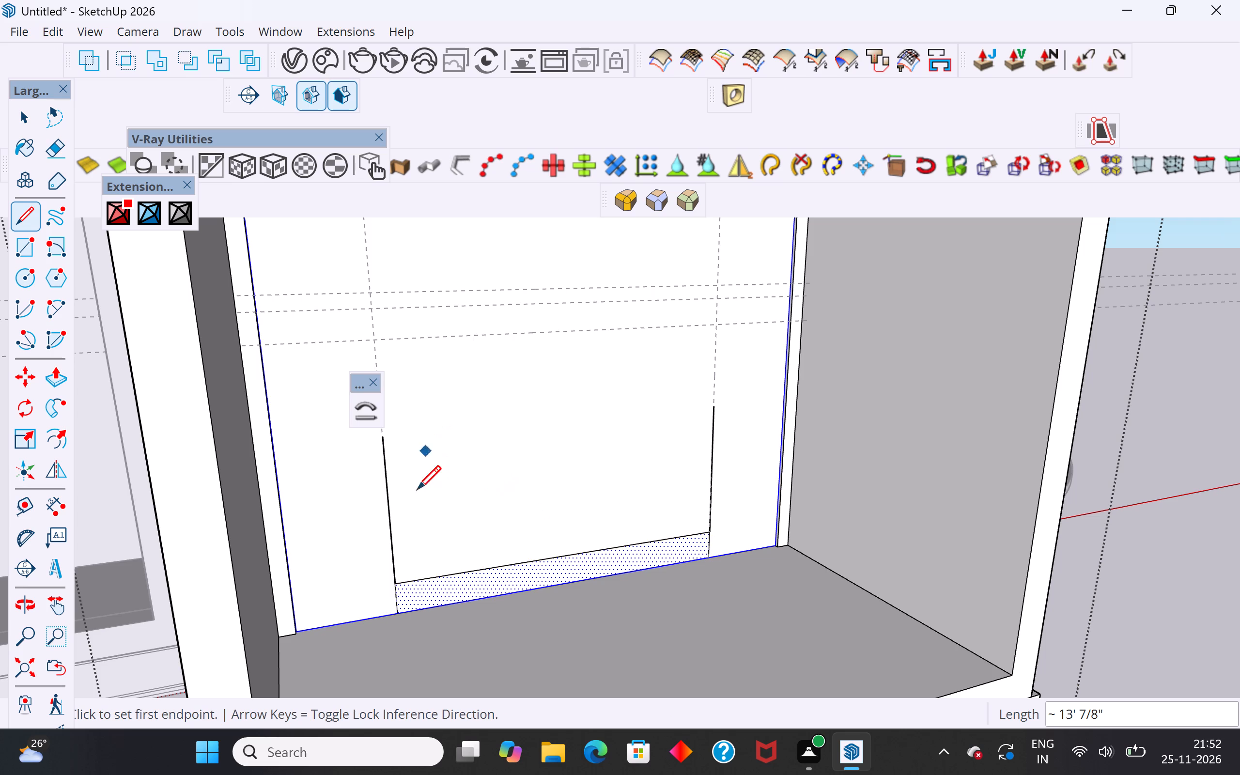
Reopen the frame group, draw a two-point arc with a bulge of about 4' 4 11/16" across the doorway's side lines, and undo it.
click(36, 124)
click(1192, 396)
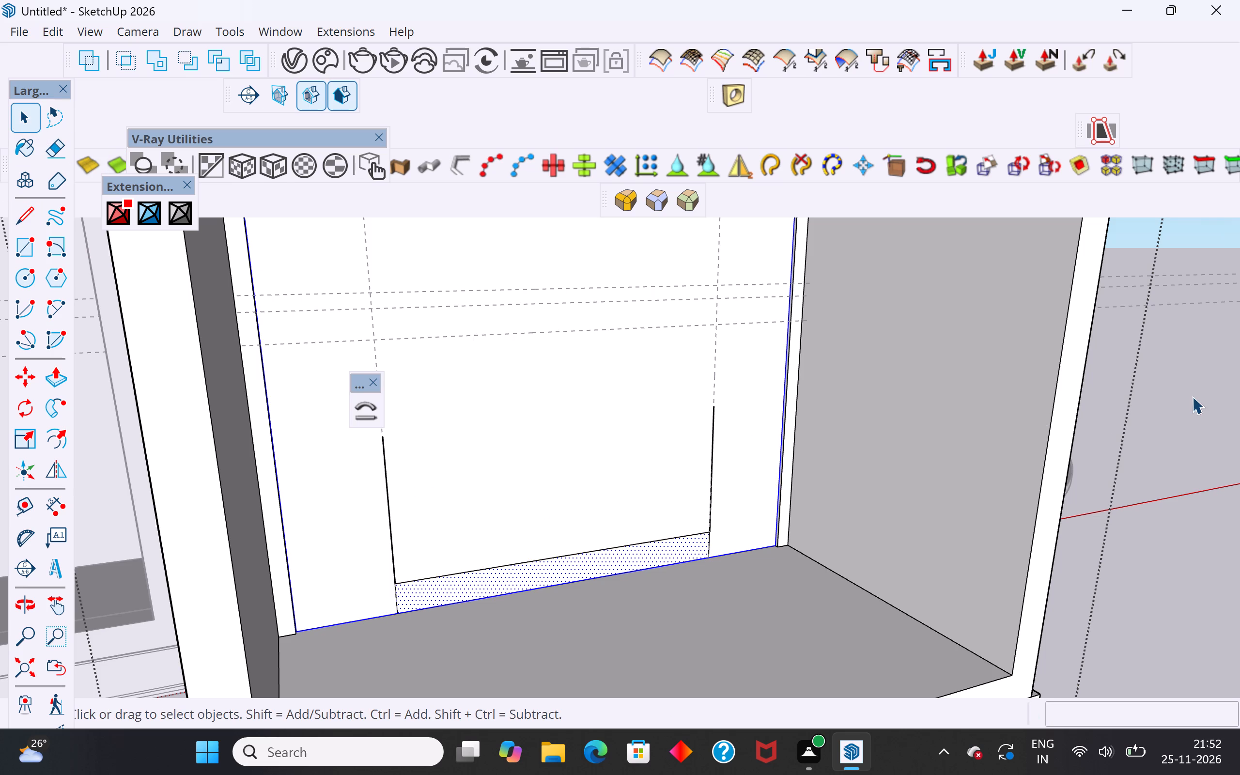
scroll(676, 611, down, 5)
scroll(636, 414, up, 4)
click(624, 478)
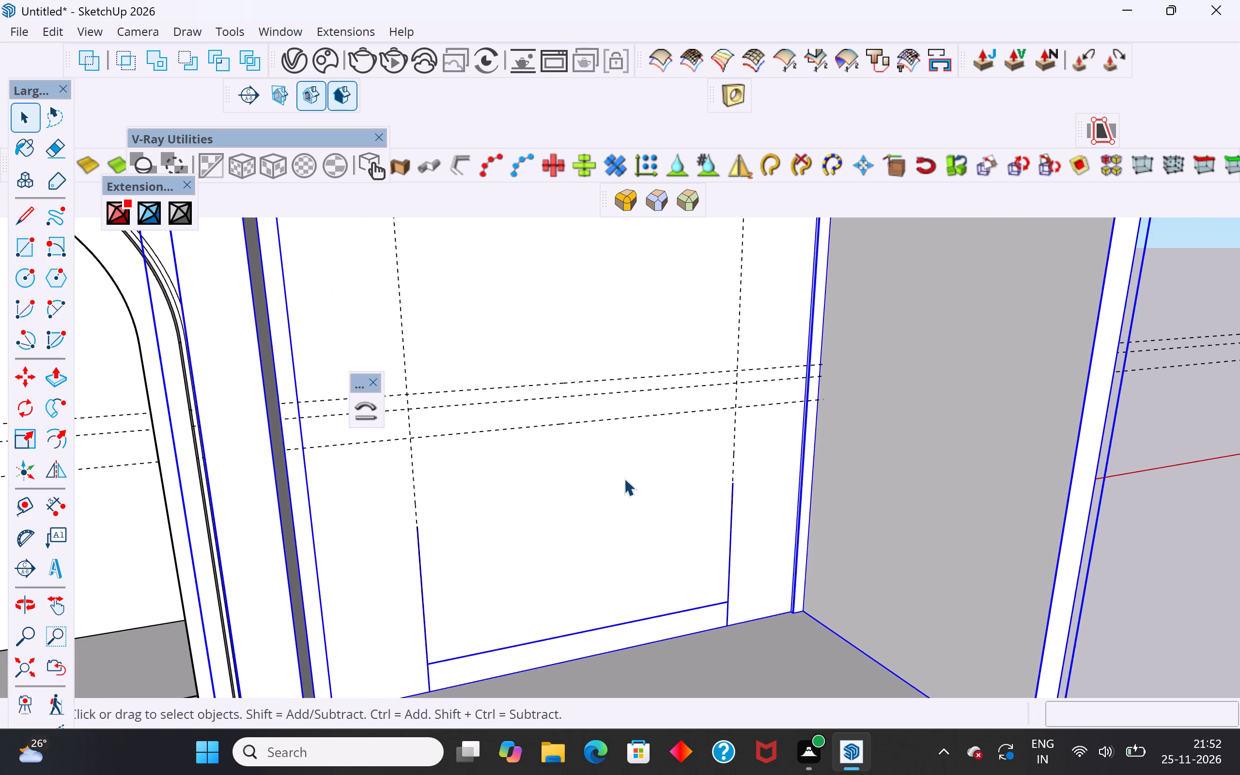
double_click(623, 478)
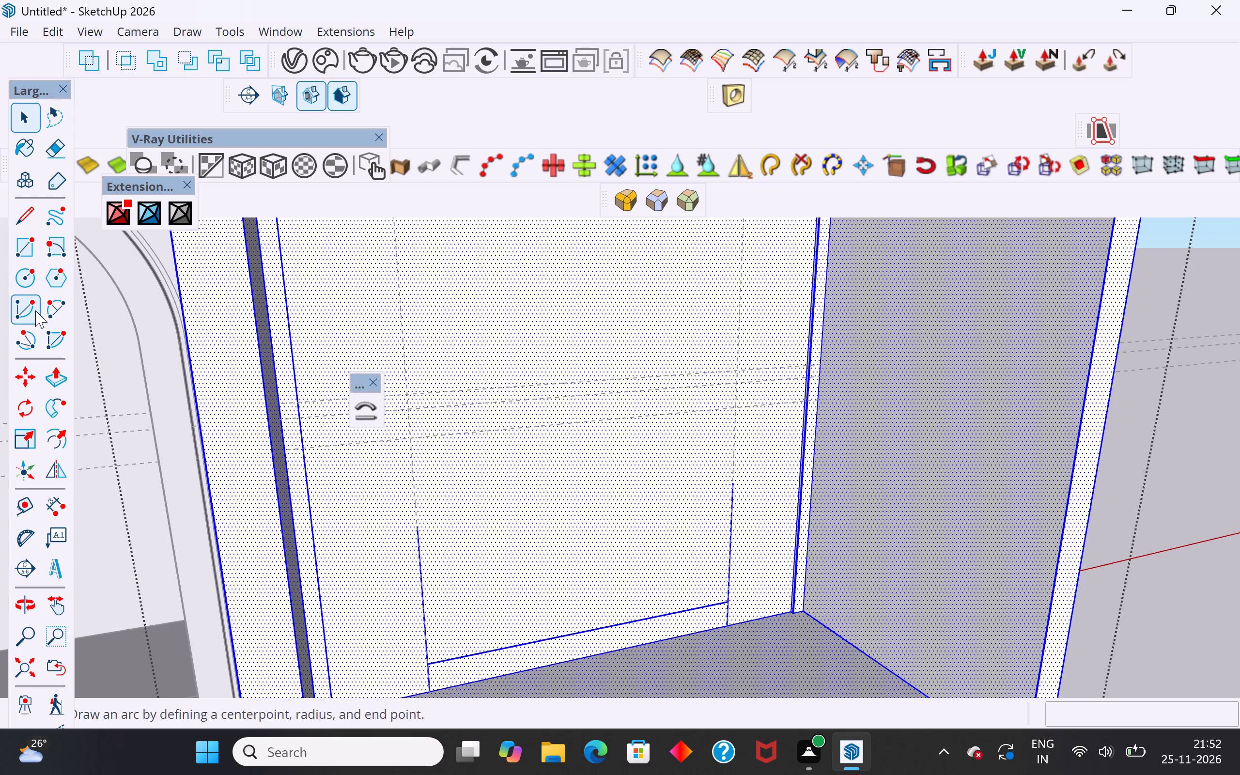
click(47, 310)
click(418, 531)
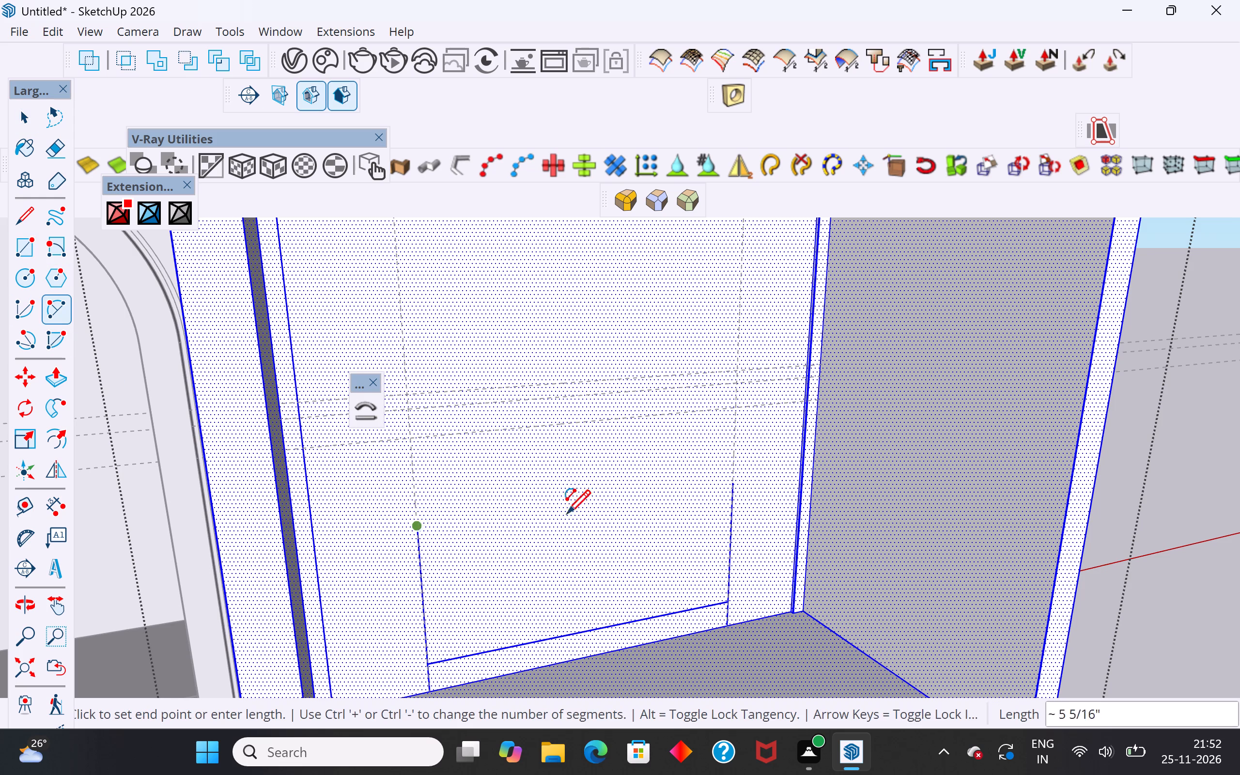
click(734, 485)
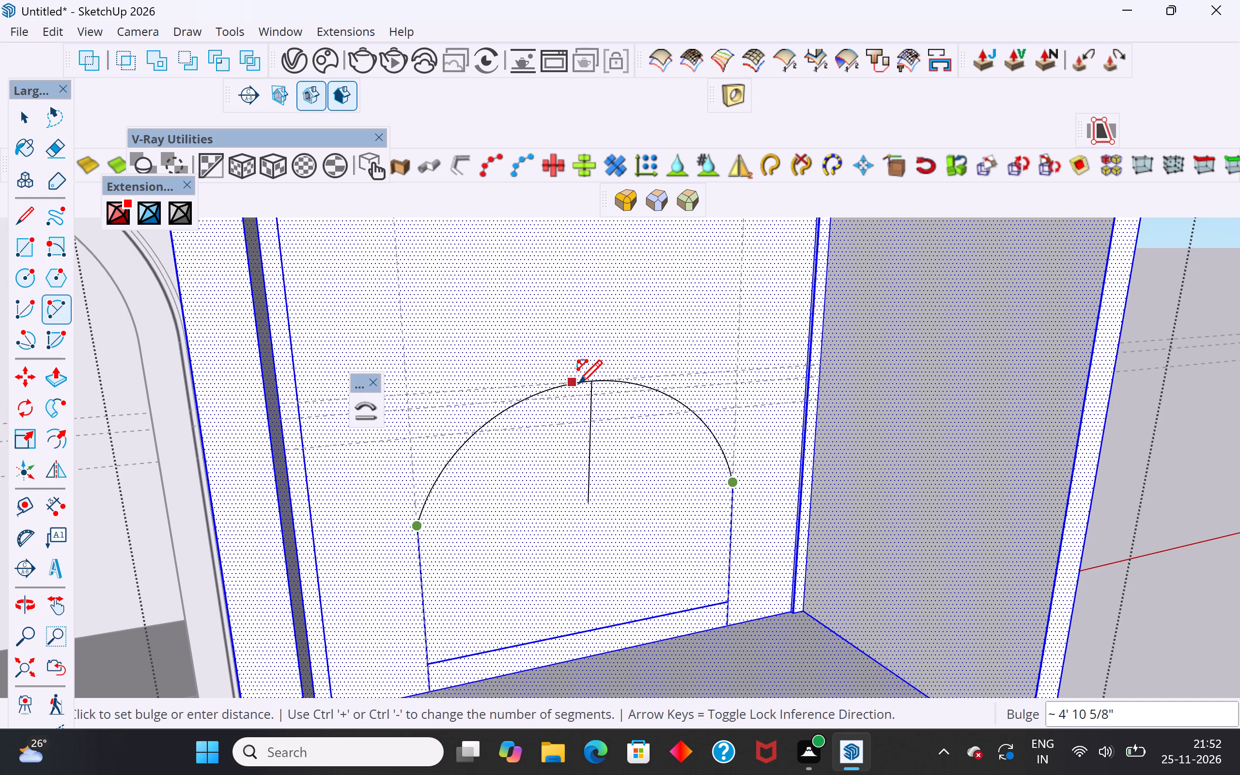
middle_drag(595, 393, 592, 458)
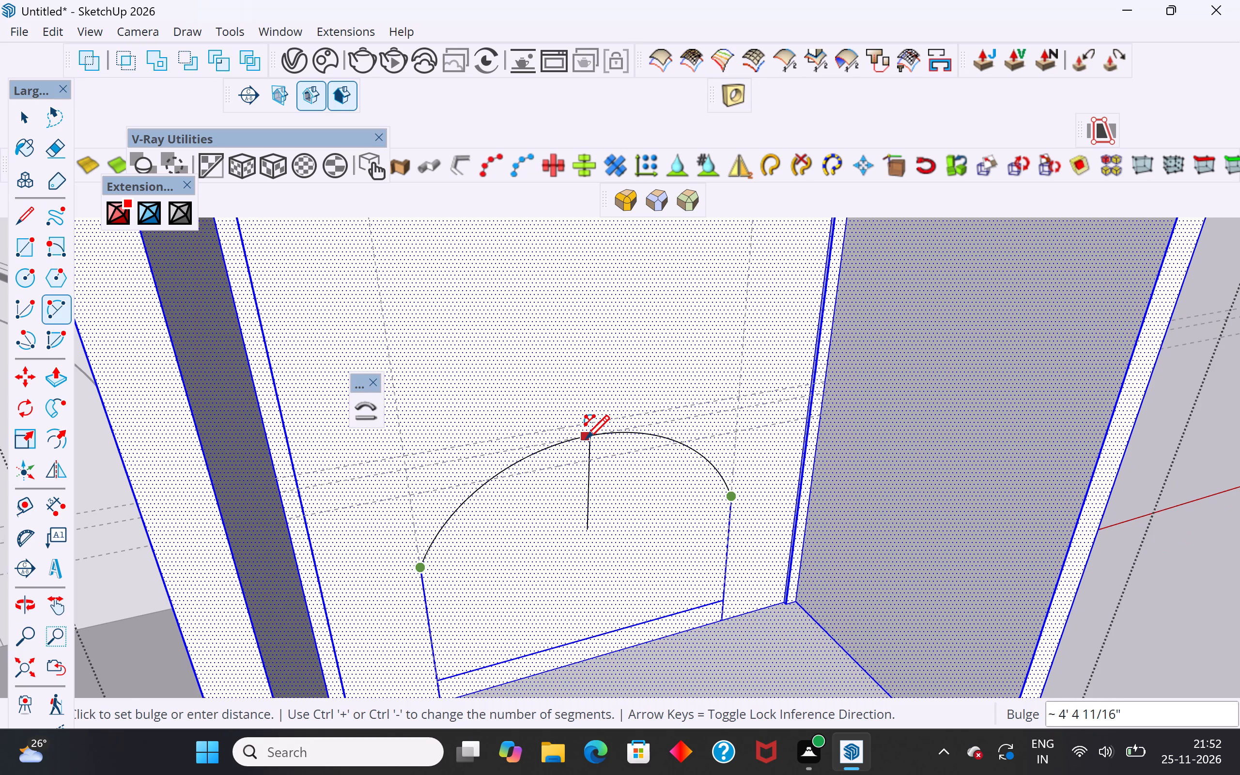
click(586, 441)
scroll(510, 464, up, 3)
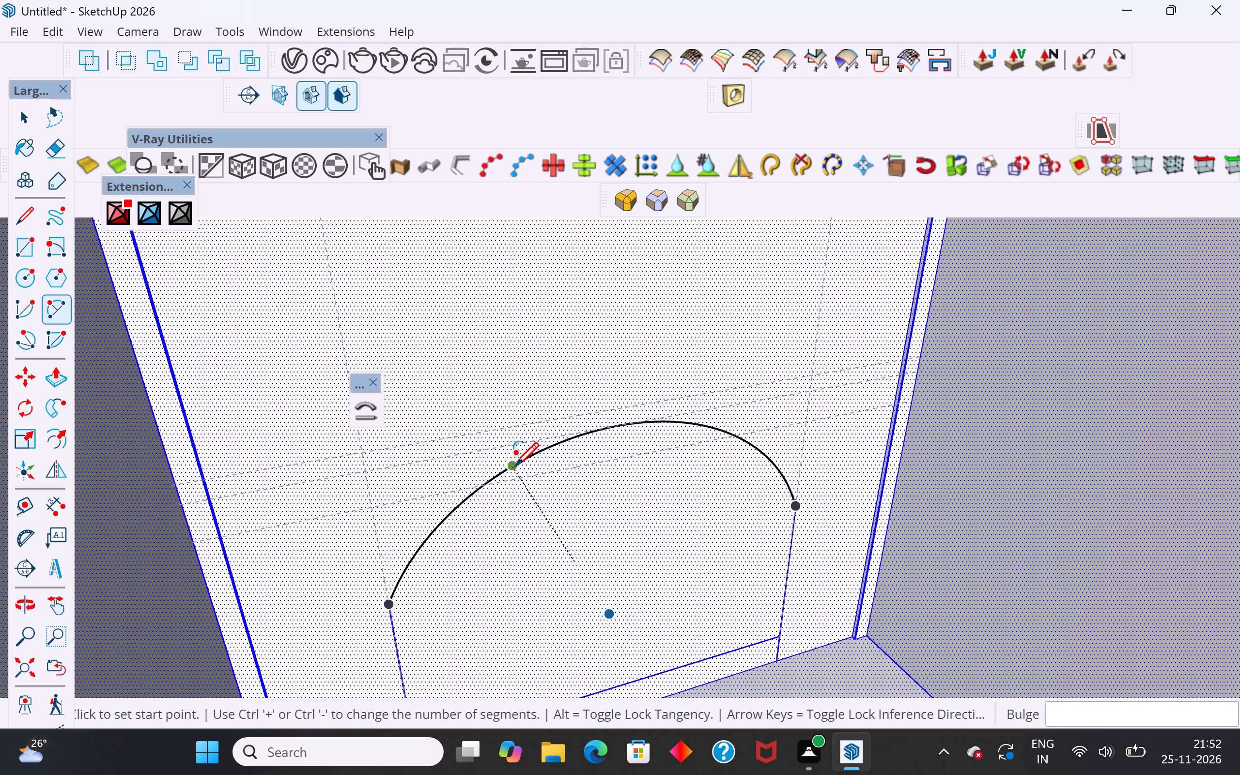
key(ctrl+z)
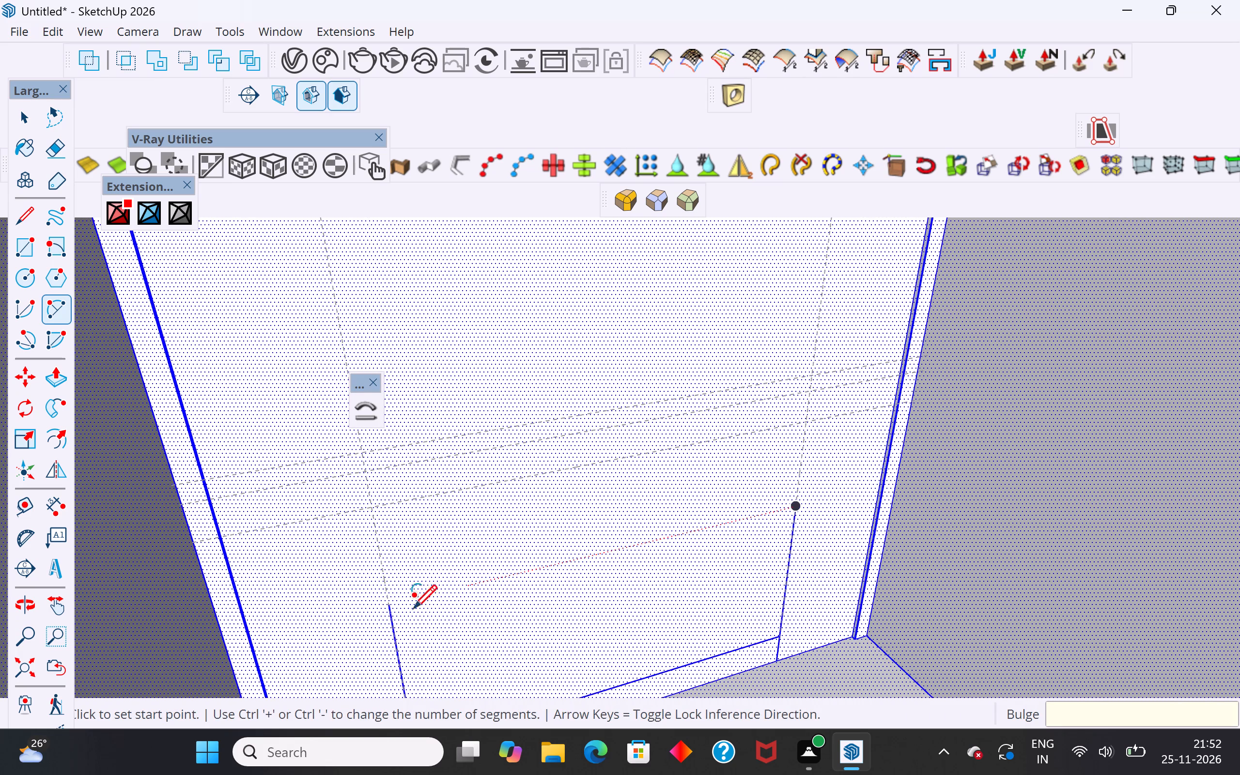
Draw a two-point arc with a bulge of about 3' 11 7/16" on the back panel, joining the tops of the doorway's side lines.
click(391, 609)
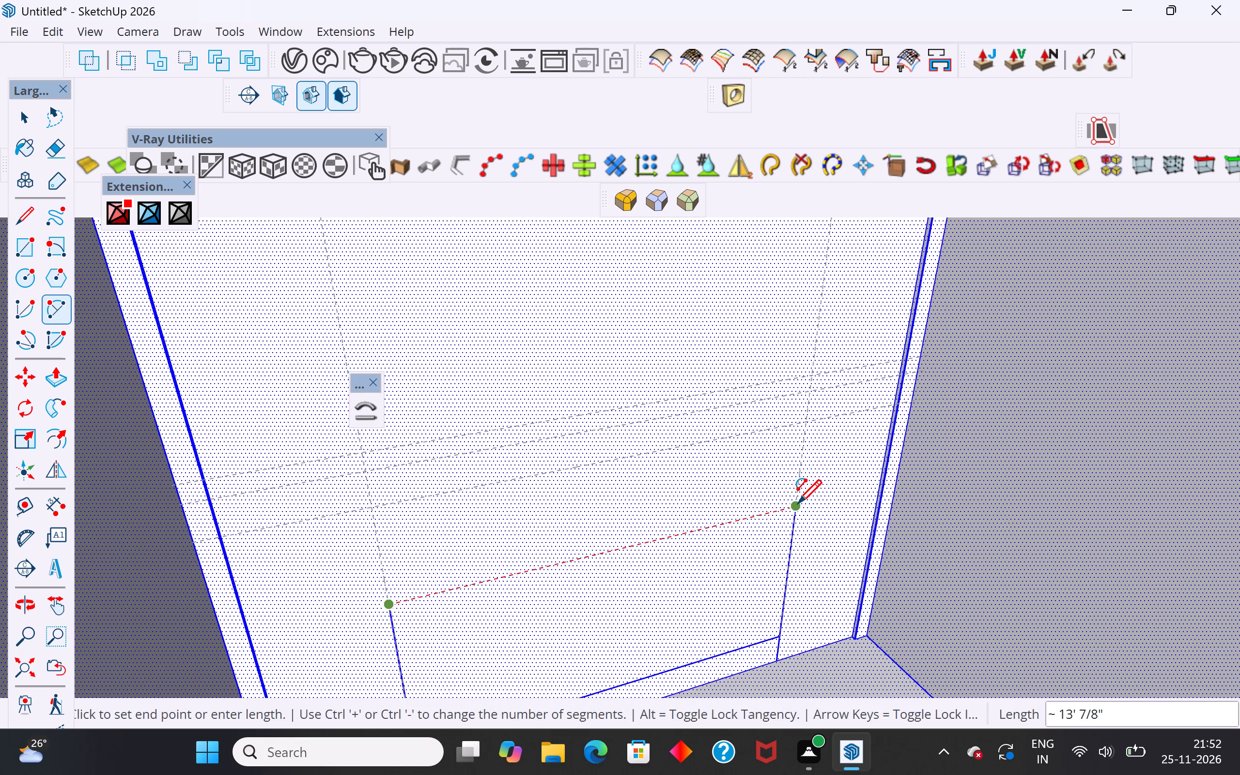
click(798, 498)
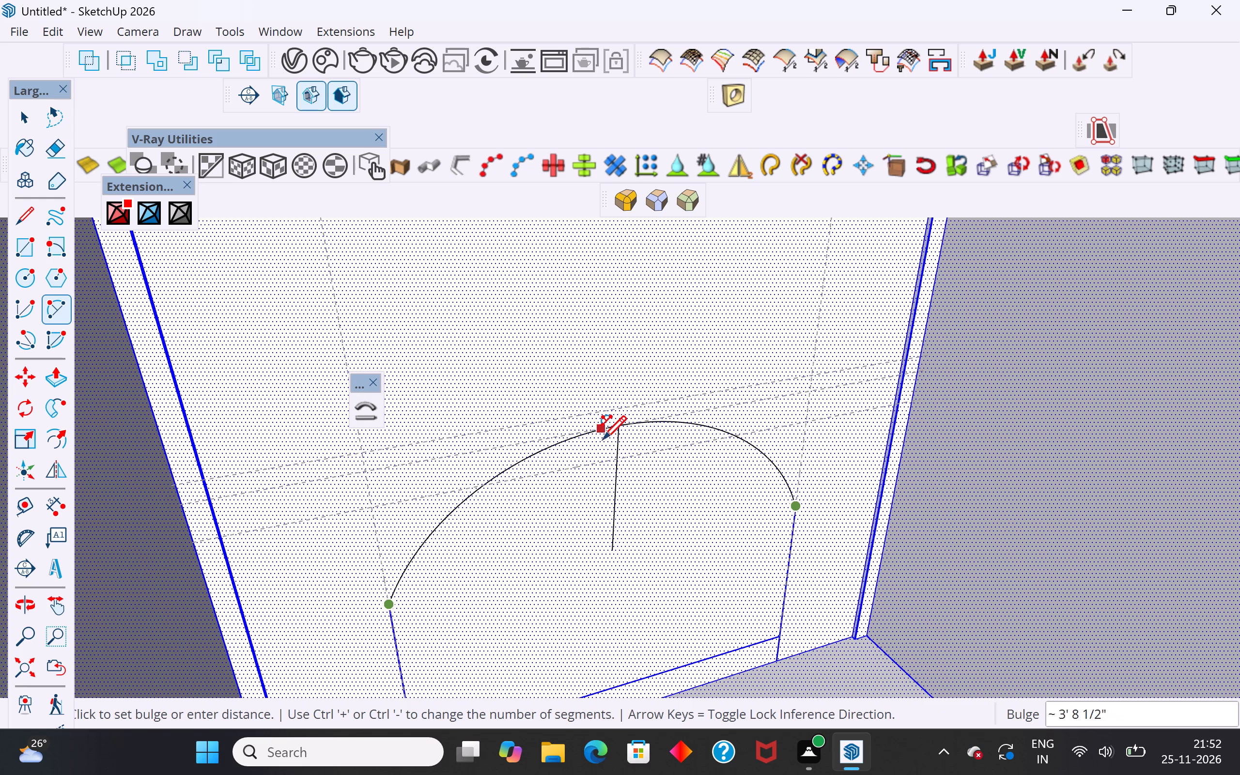
middle_drag(603, 442, 627, 494)
scroll(627, 494, up, 8)
middle_drag(623, 490, 756, 555)
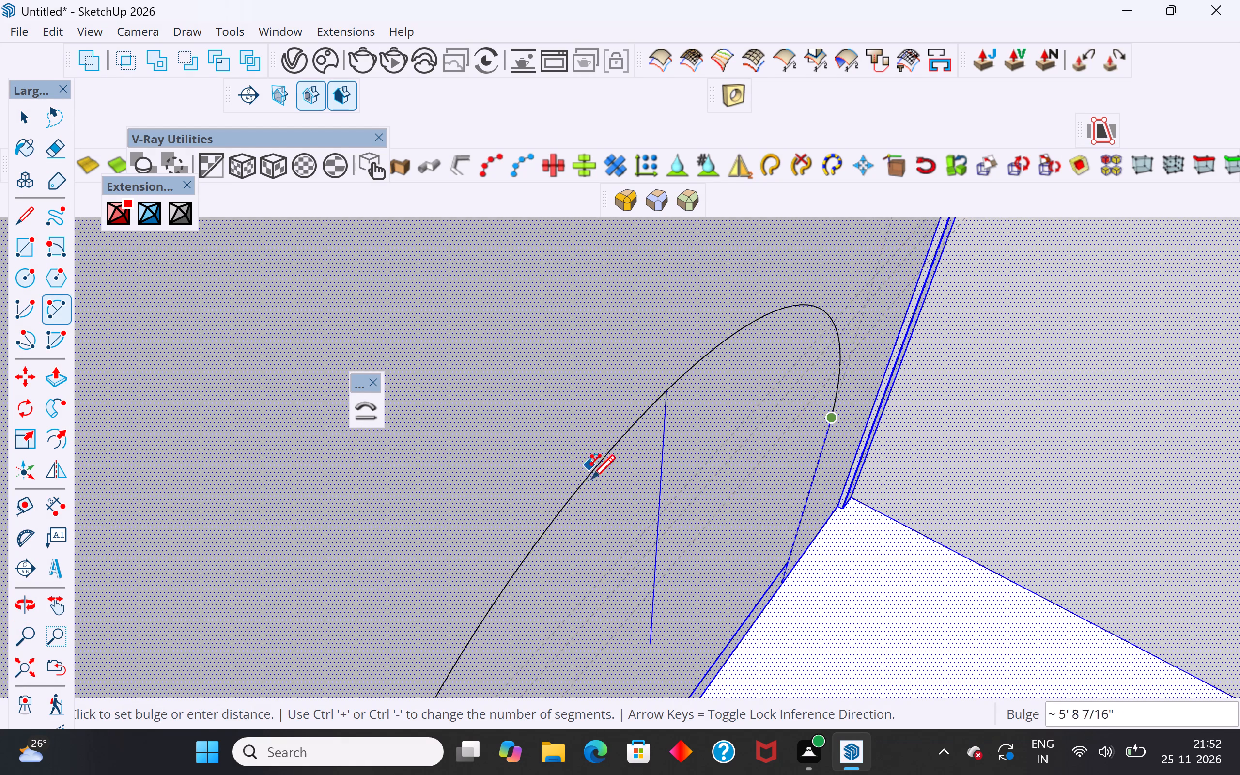
click(593, 571)
middle_drag(727, 453, 499, 348)
scroll(525, 347, down, 6)
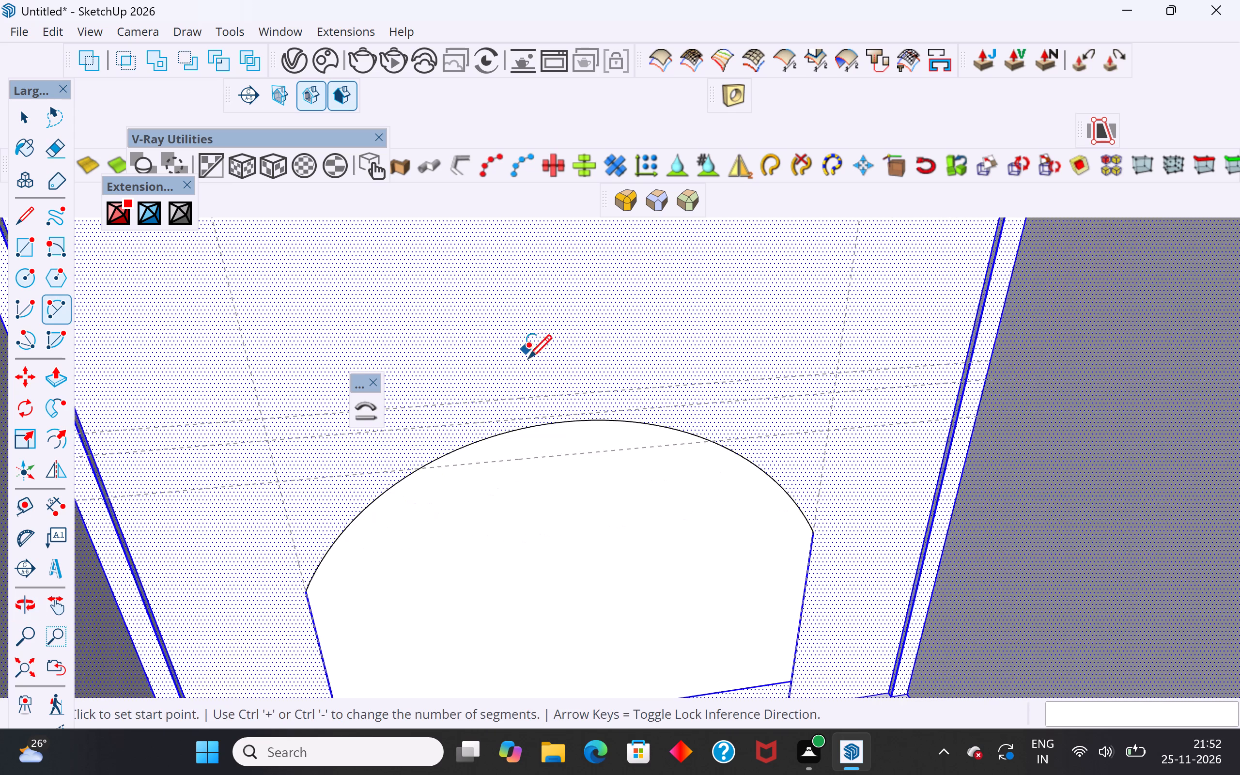
scroll(549, 430, down, 5)
middle_drag(582, 479, 536, 314)
scroll(657, 566, down, 4)
Delete the line crossing the doorway just above its base inside the frame group.
click(33, 118)
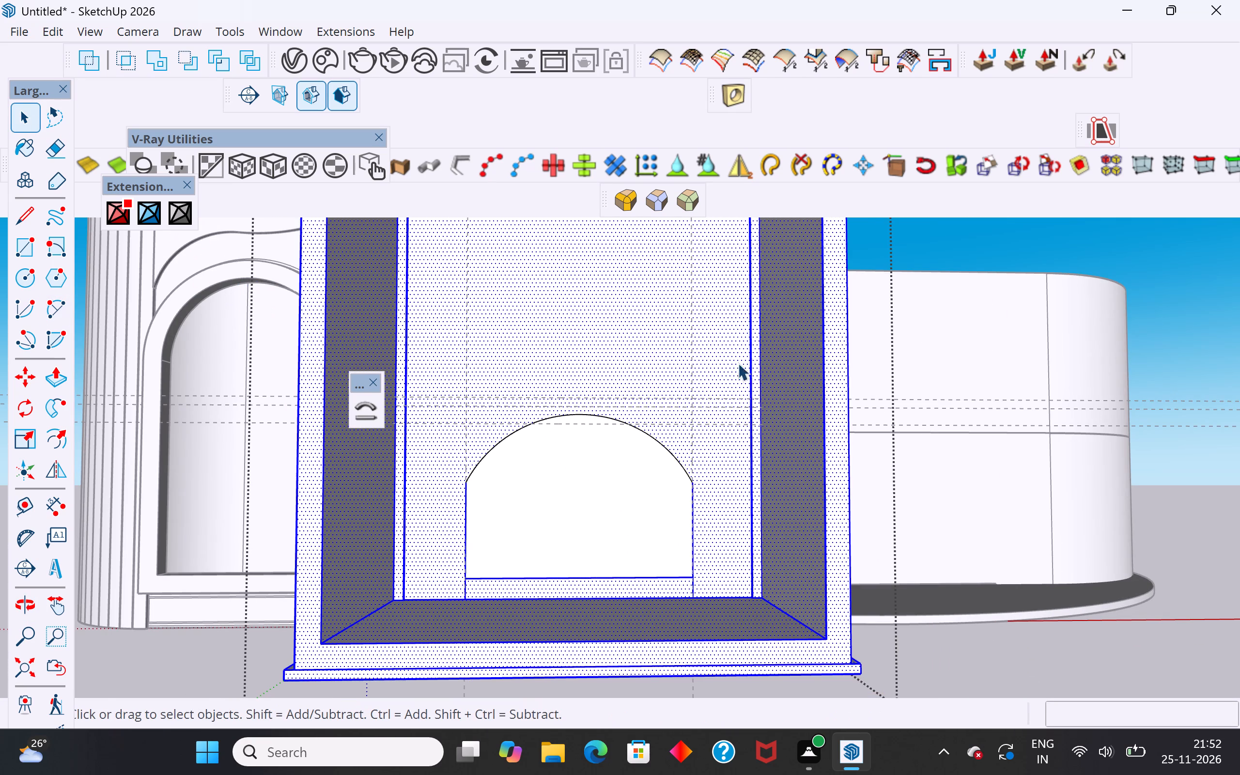
click(964, 250)
middle_drag(704, 576, 705, 596)
scroll(626, 576, up, 3)
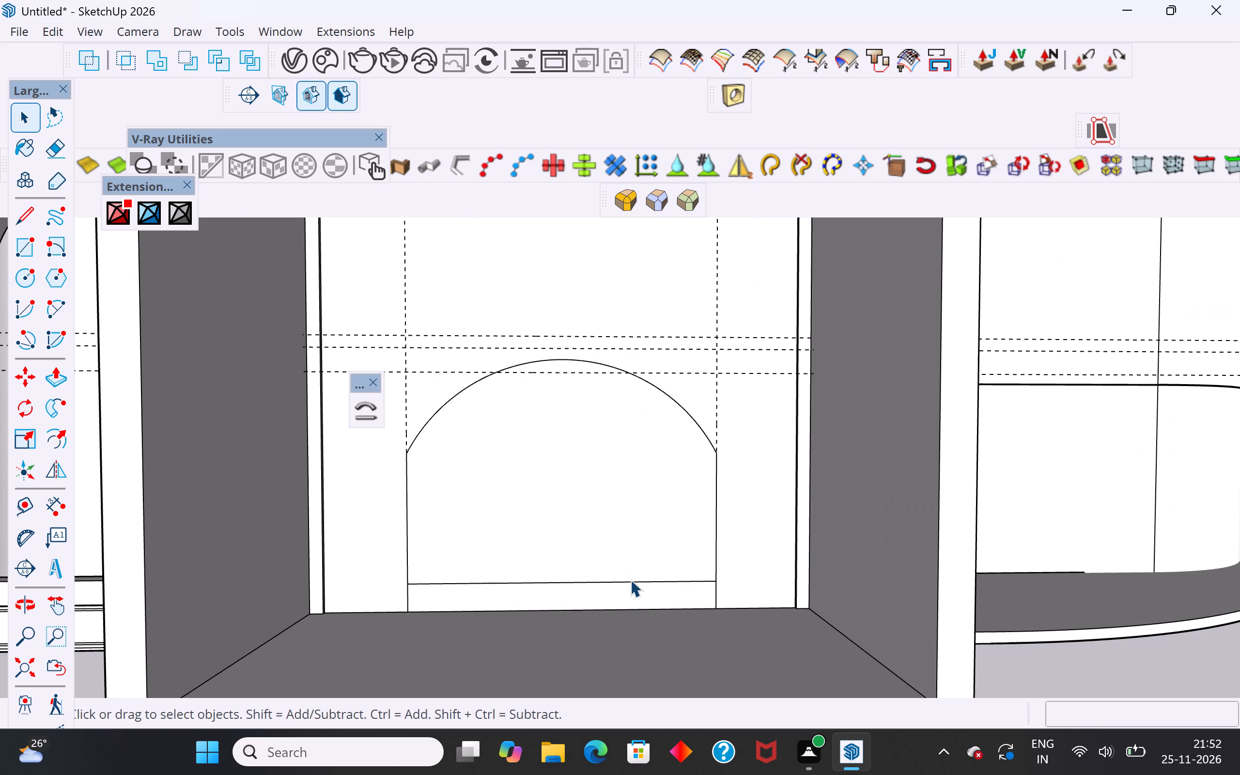
click(630, 579)
click(630, 579)
click(638, 578)
click(643, 582)
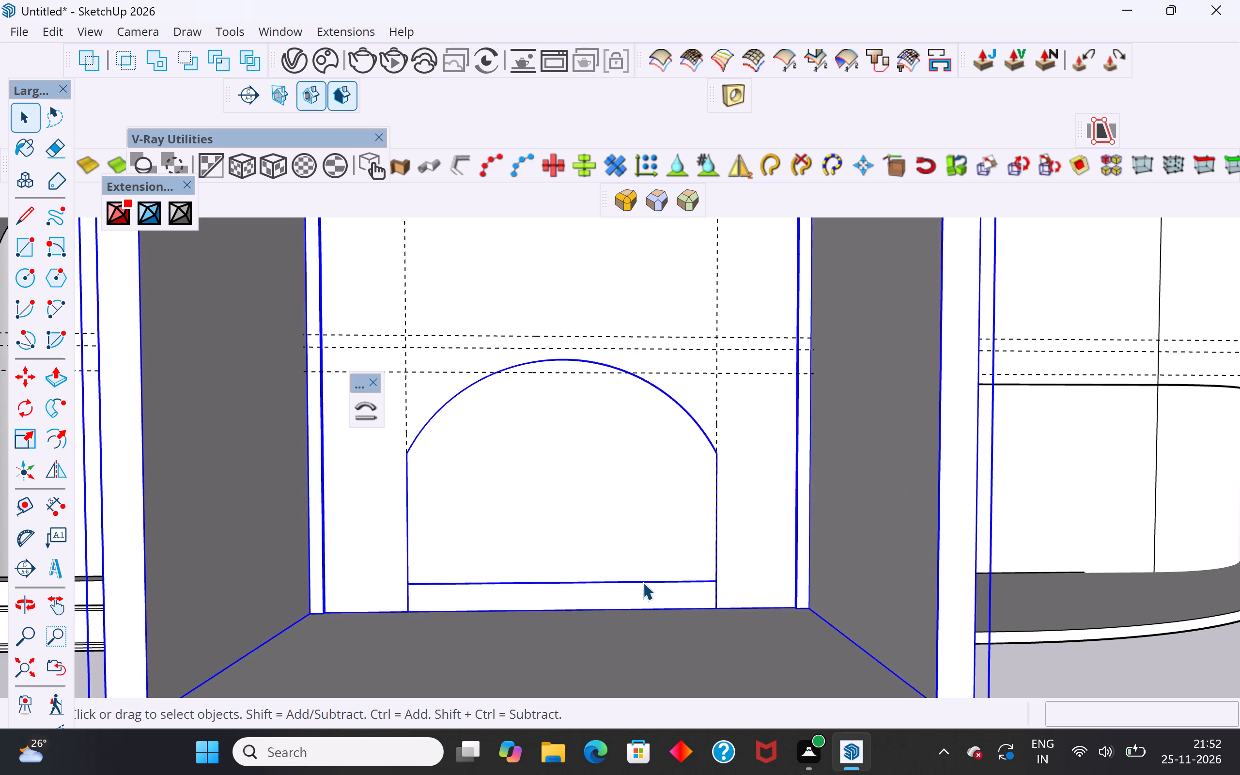
click(658, 582)
triple_click(636, 583)
click(632, 579)
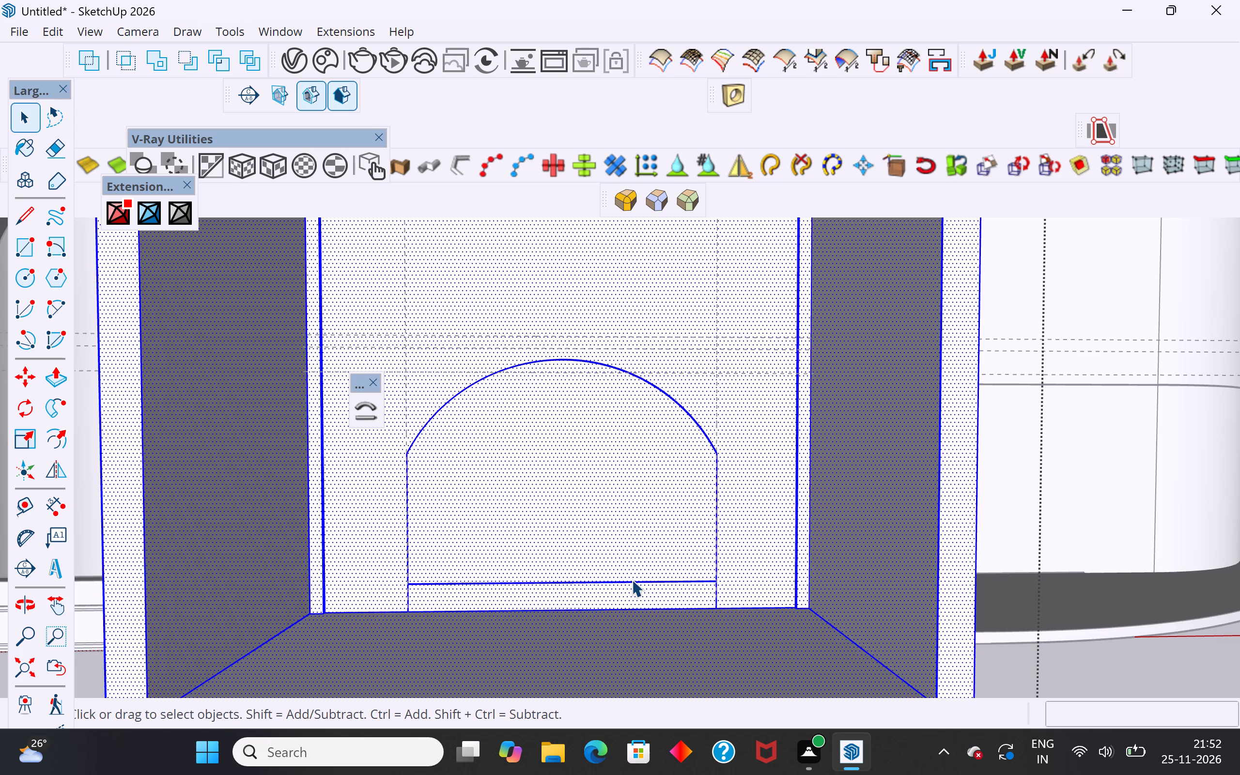
key(Delete)
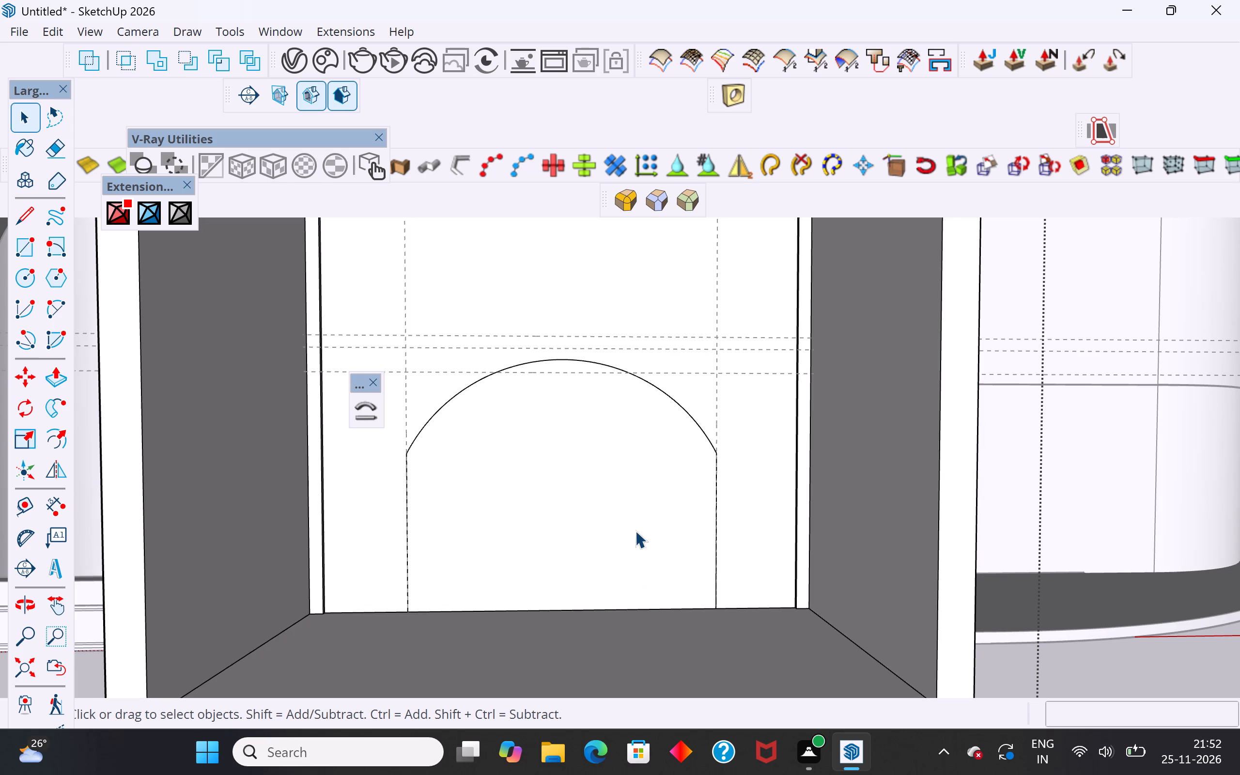
Select the arched doorway face on the back panel inside the frame group to check that it is a separate face.
scroll(639, 465, down, 6)
click(962, 612)
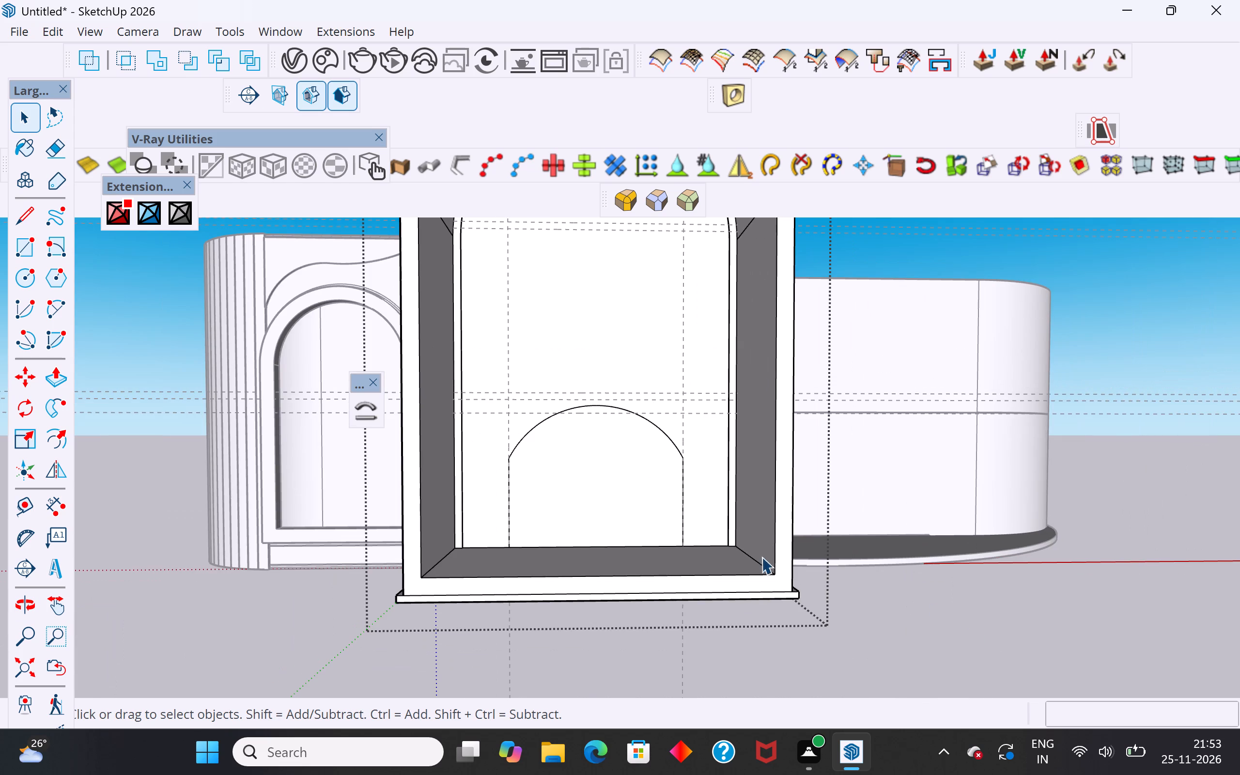
click(640, 501)
double_click(614, 495)
click(618, 481)
Hide the large arched face closing the rear end of the vault inside its group.
middle_drag(617, 507, 685, 557)
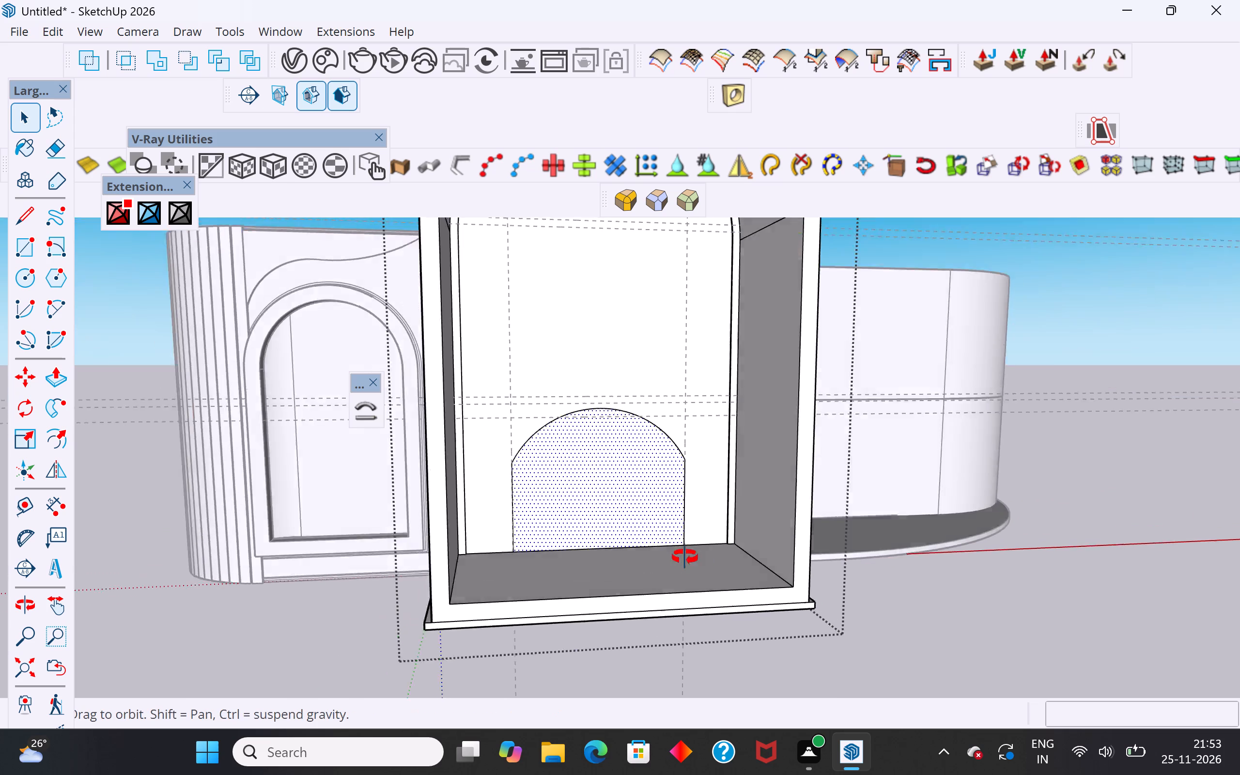
middle_drag(685, 557, 736, 579)
scroll(603, 496, down, 4)
middle_drag(641, 496, 824, 596)
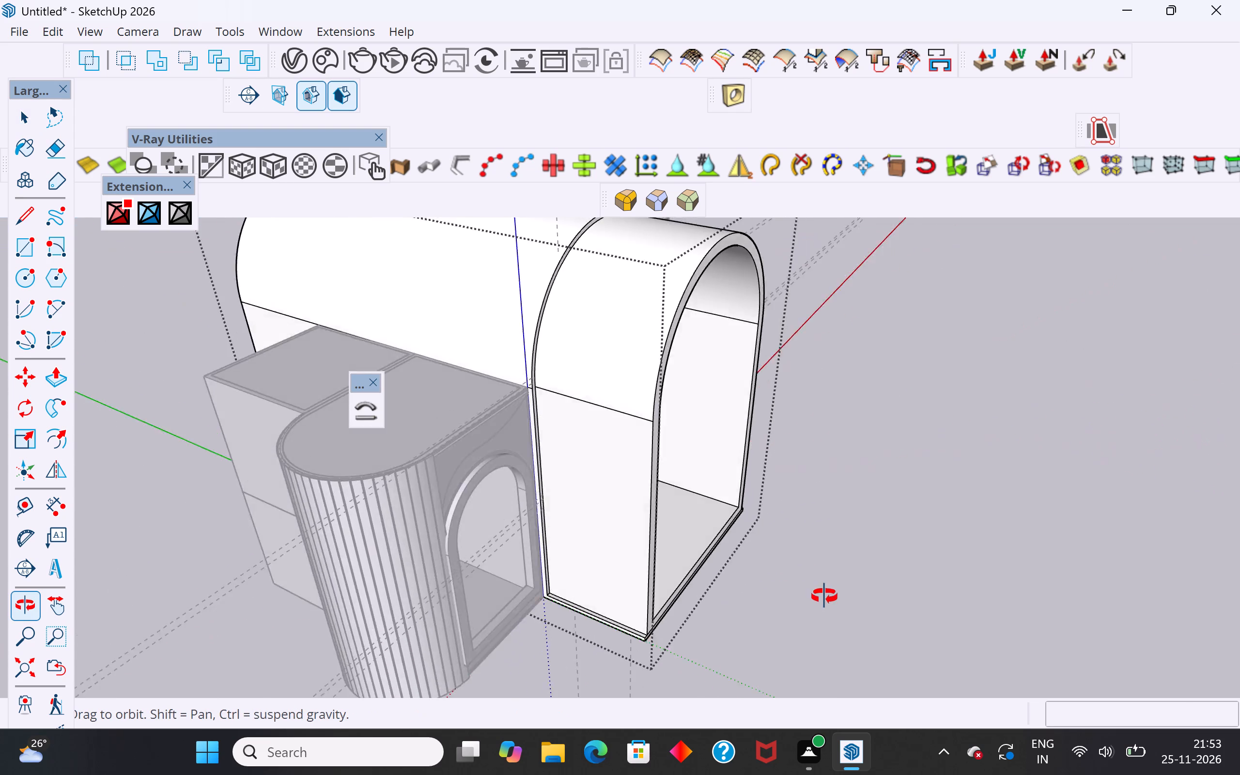
middle_drag(824, 596, 1059, 536)
middle_drag(448, 475, 745, 463)
scroll(852, 401, down, 6)
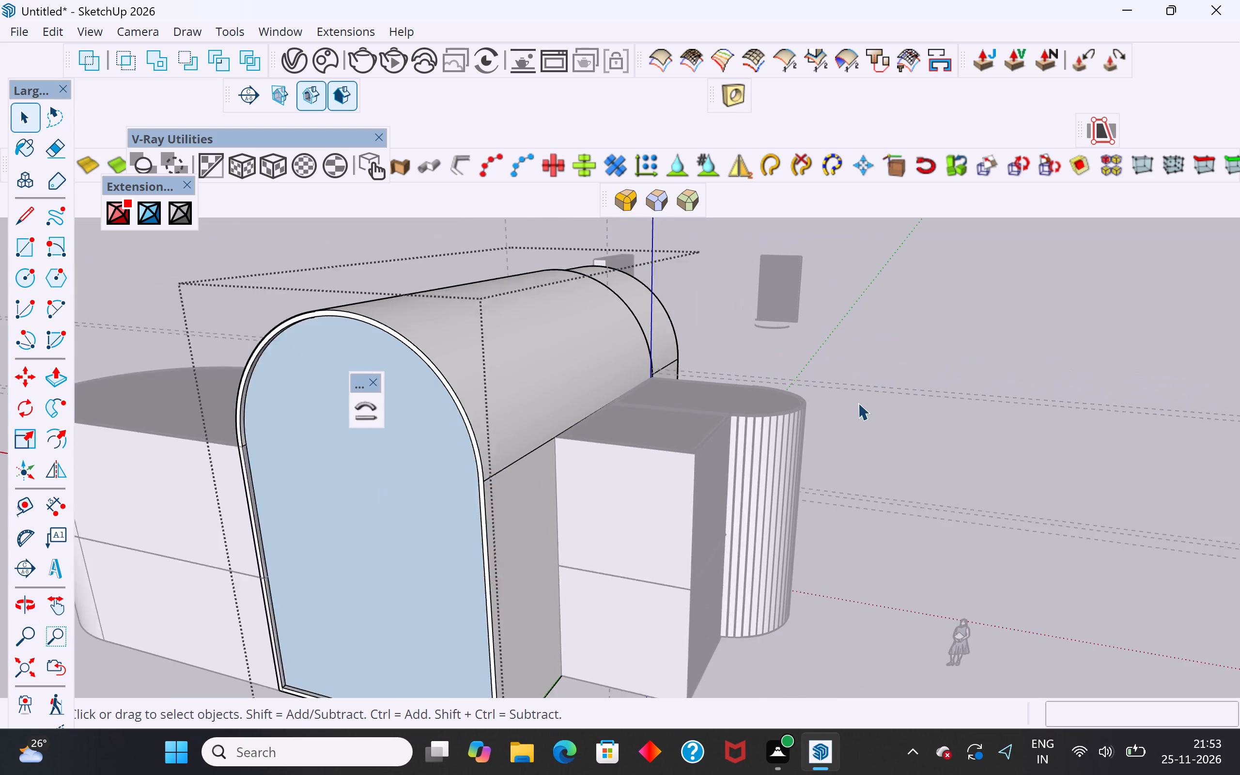
click(922, 404)
click(456, 523)
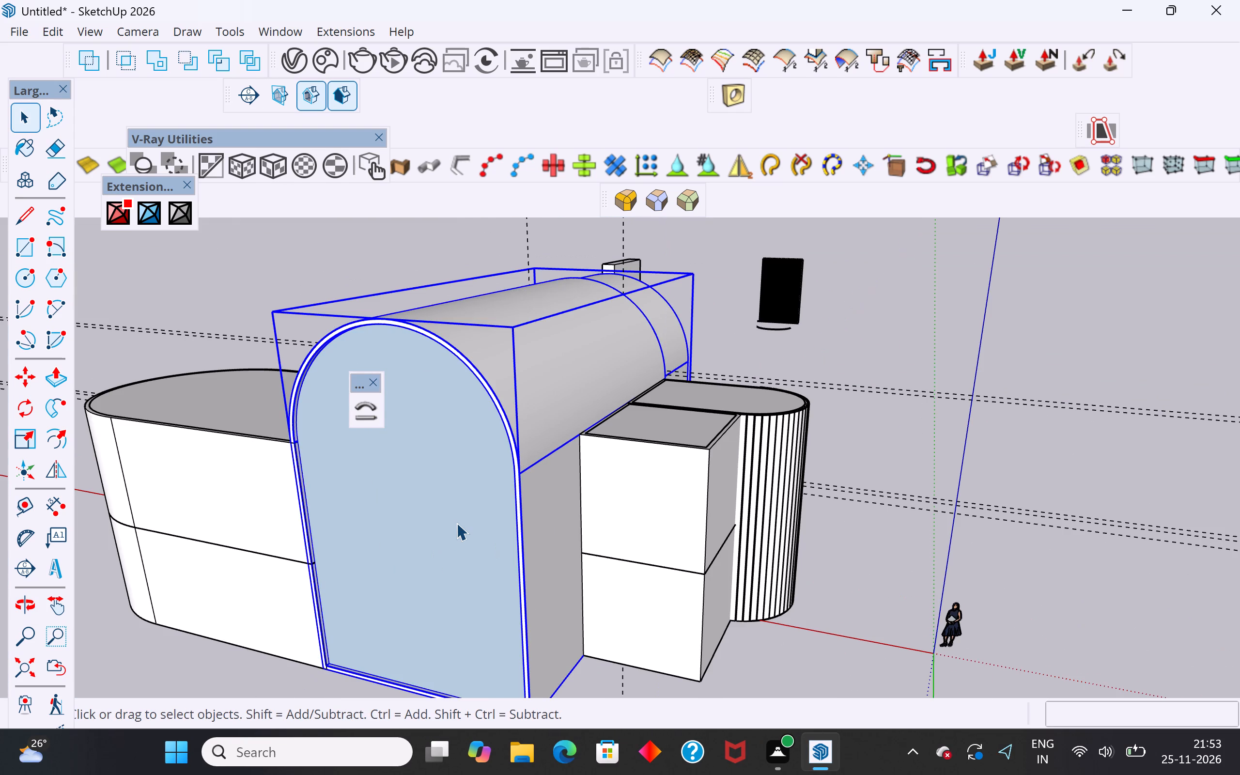
double_click(456, 523)
click(458, 508)
right_click(458, 506)
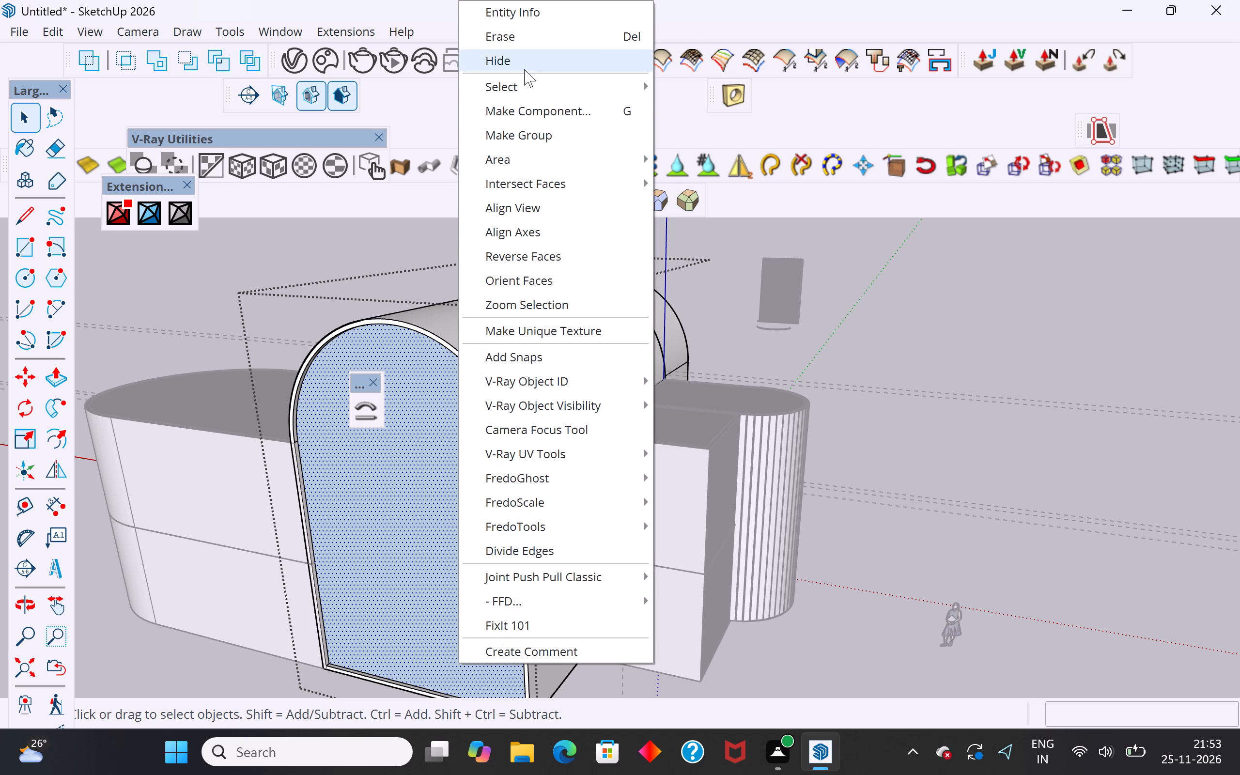
click(524, 69)
click(930, 326)
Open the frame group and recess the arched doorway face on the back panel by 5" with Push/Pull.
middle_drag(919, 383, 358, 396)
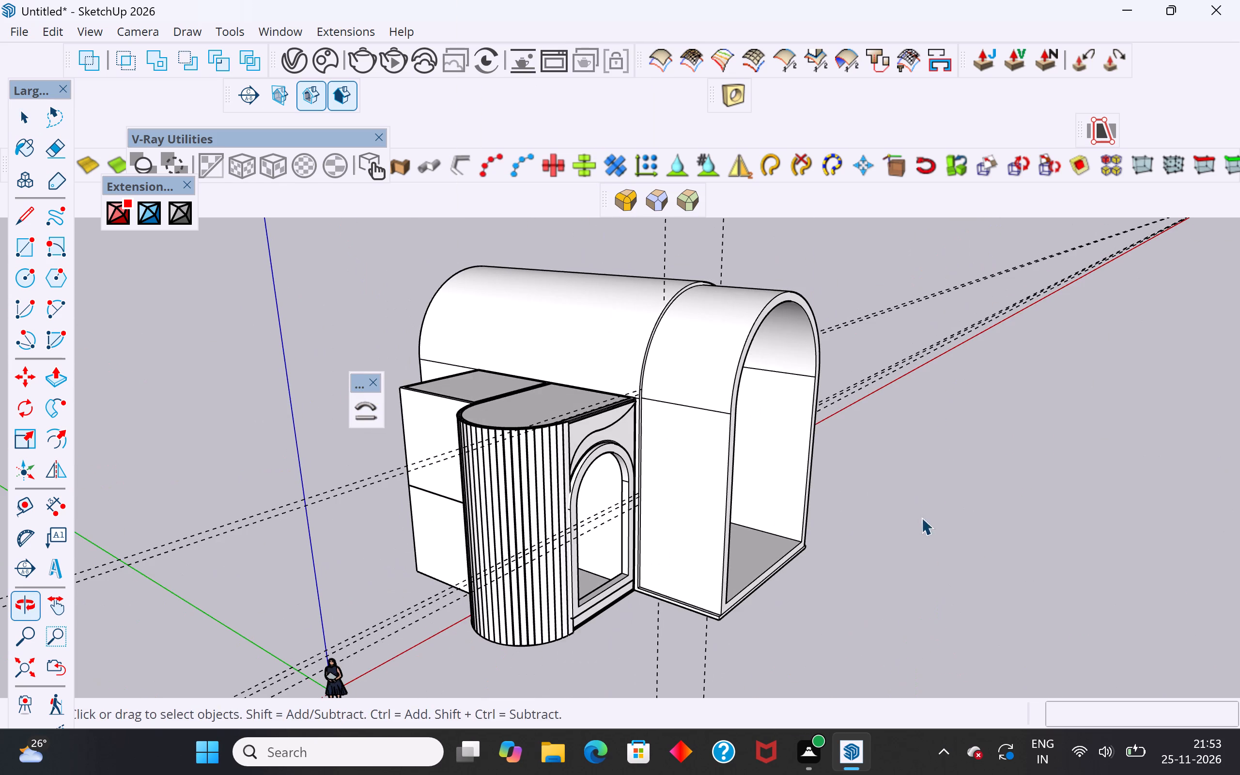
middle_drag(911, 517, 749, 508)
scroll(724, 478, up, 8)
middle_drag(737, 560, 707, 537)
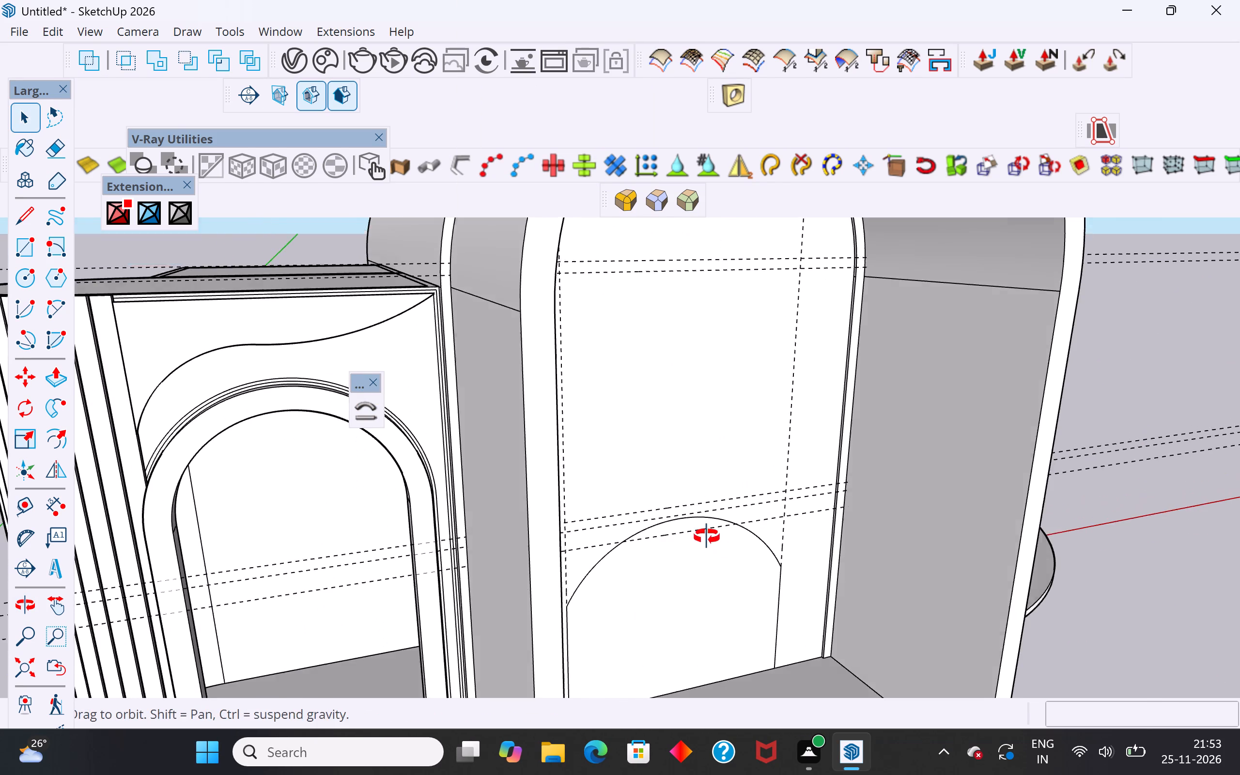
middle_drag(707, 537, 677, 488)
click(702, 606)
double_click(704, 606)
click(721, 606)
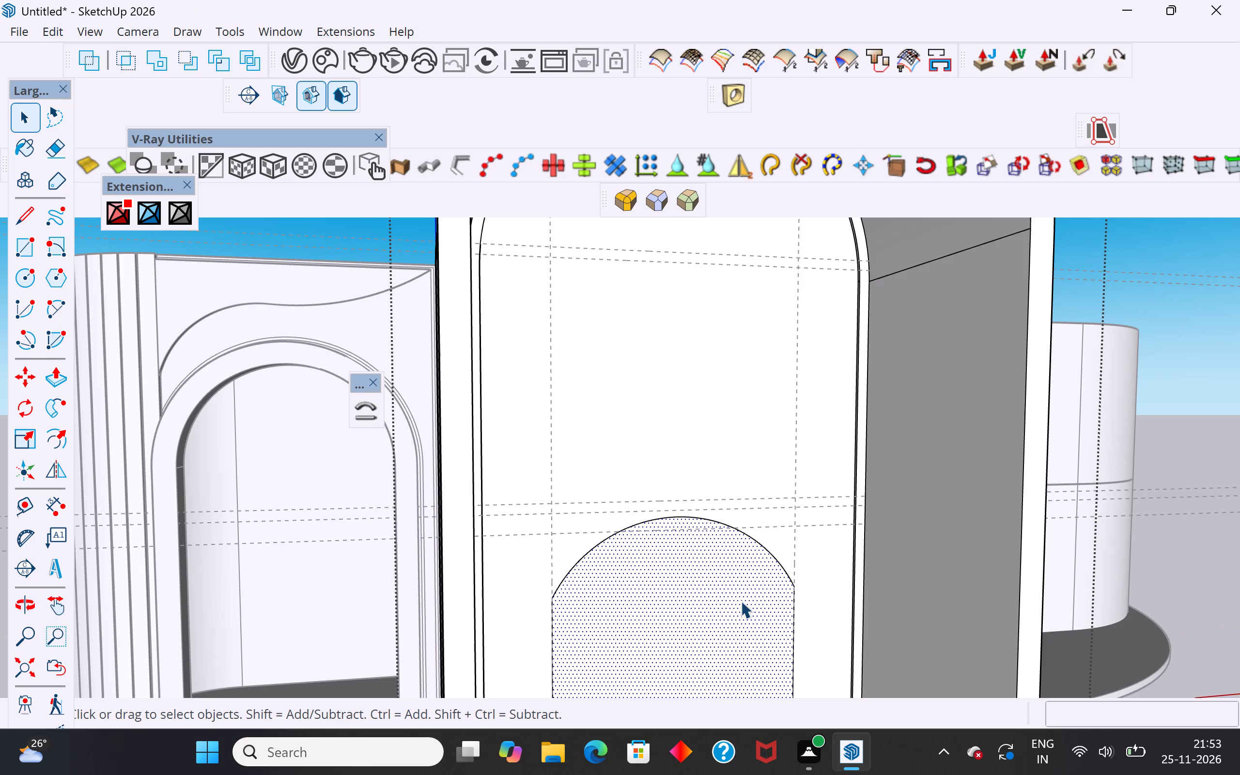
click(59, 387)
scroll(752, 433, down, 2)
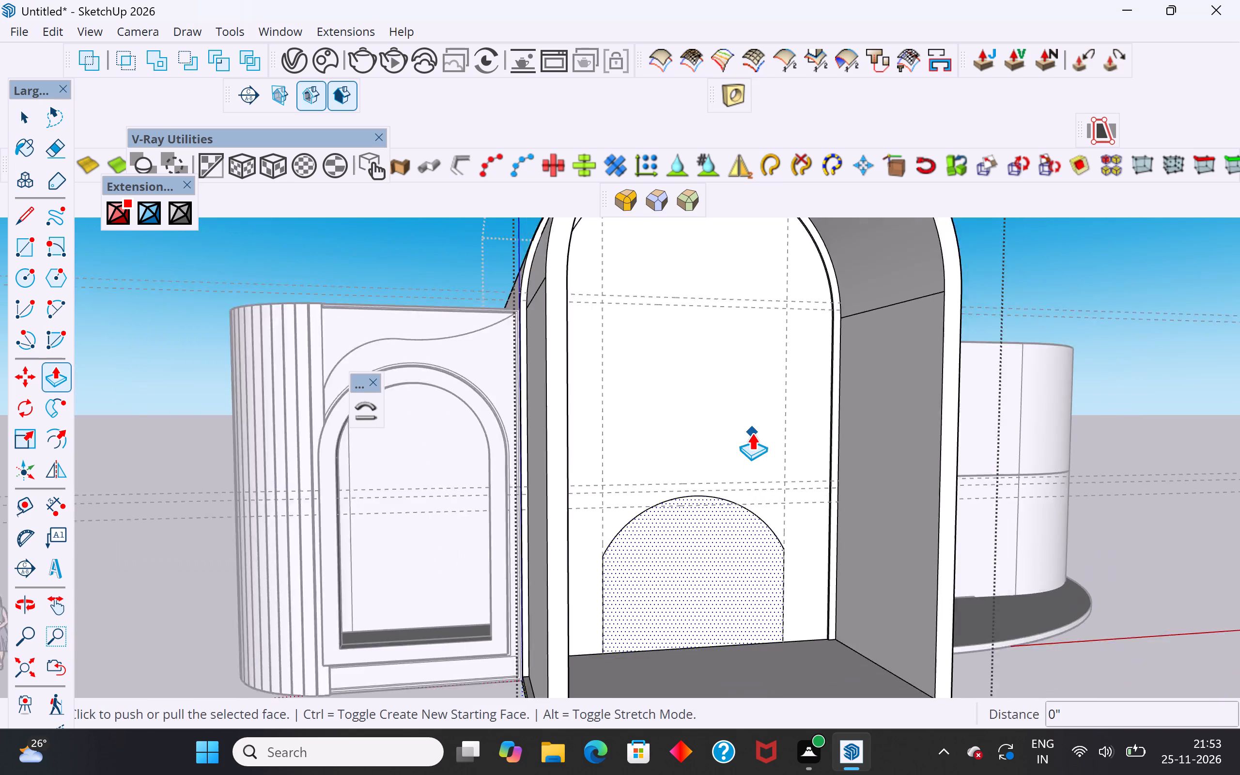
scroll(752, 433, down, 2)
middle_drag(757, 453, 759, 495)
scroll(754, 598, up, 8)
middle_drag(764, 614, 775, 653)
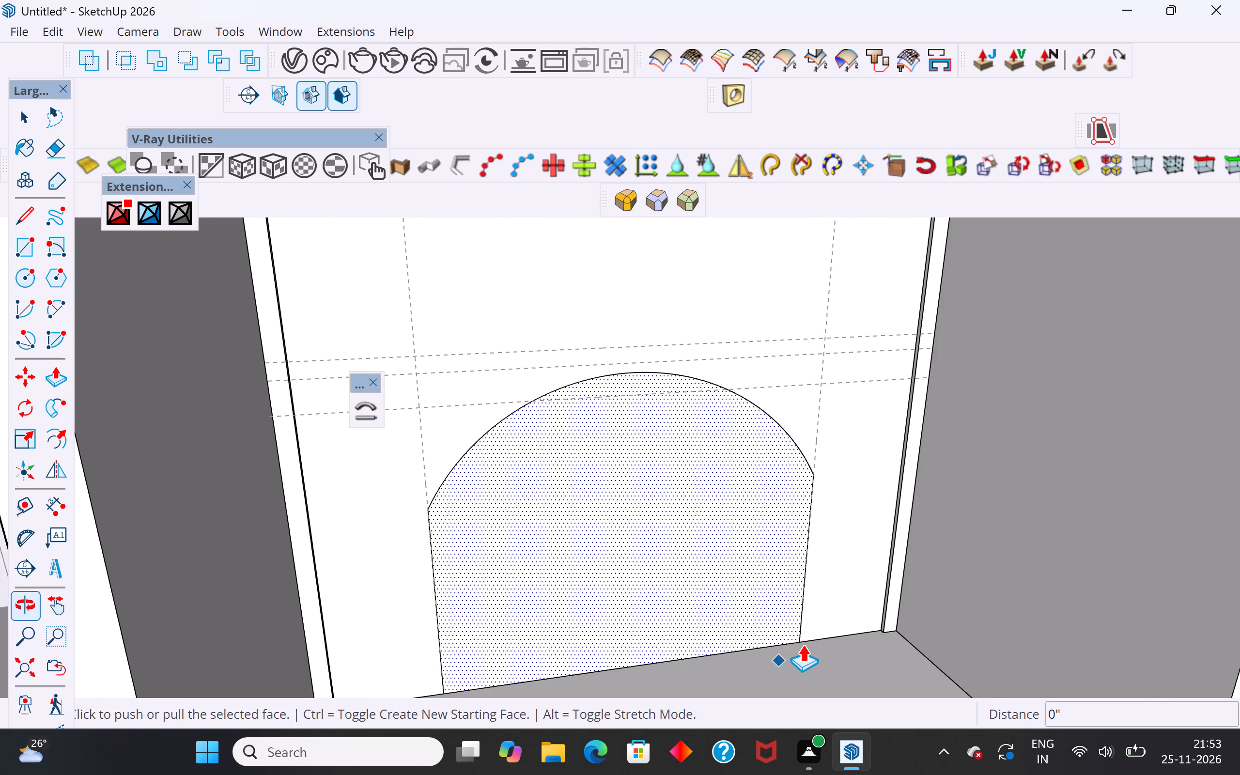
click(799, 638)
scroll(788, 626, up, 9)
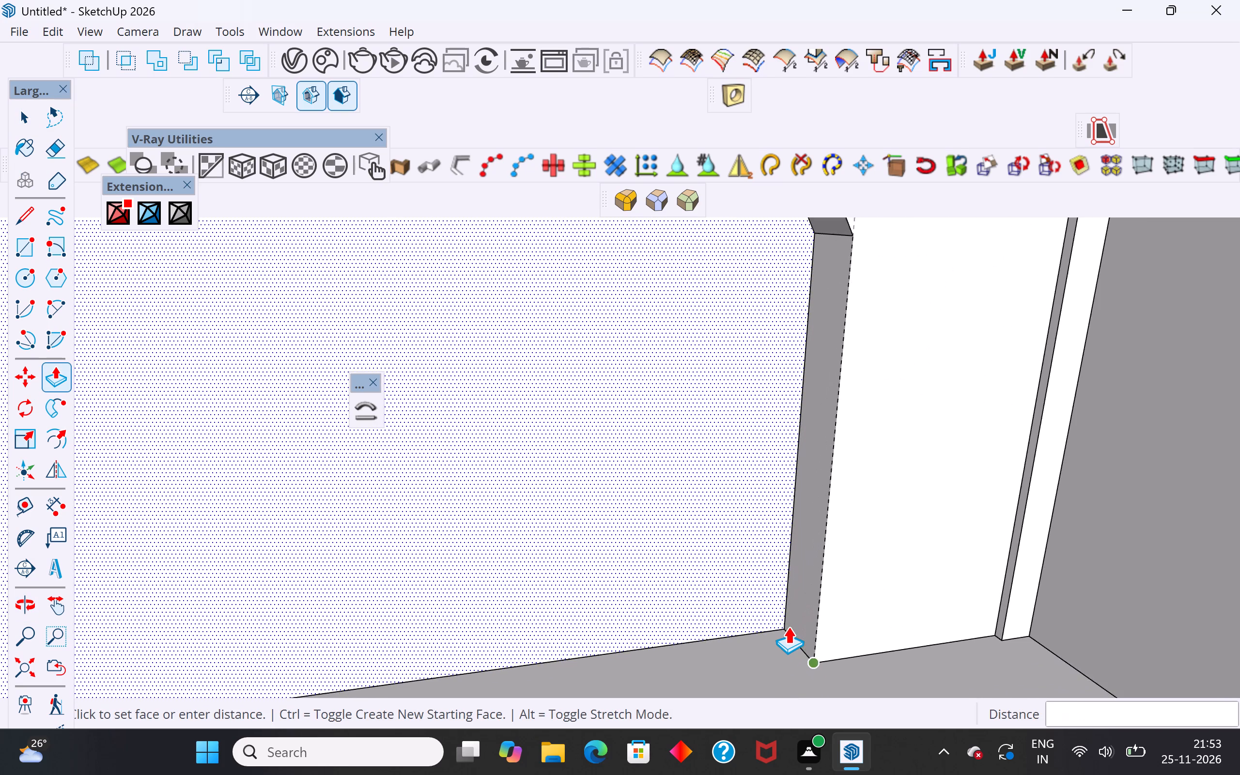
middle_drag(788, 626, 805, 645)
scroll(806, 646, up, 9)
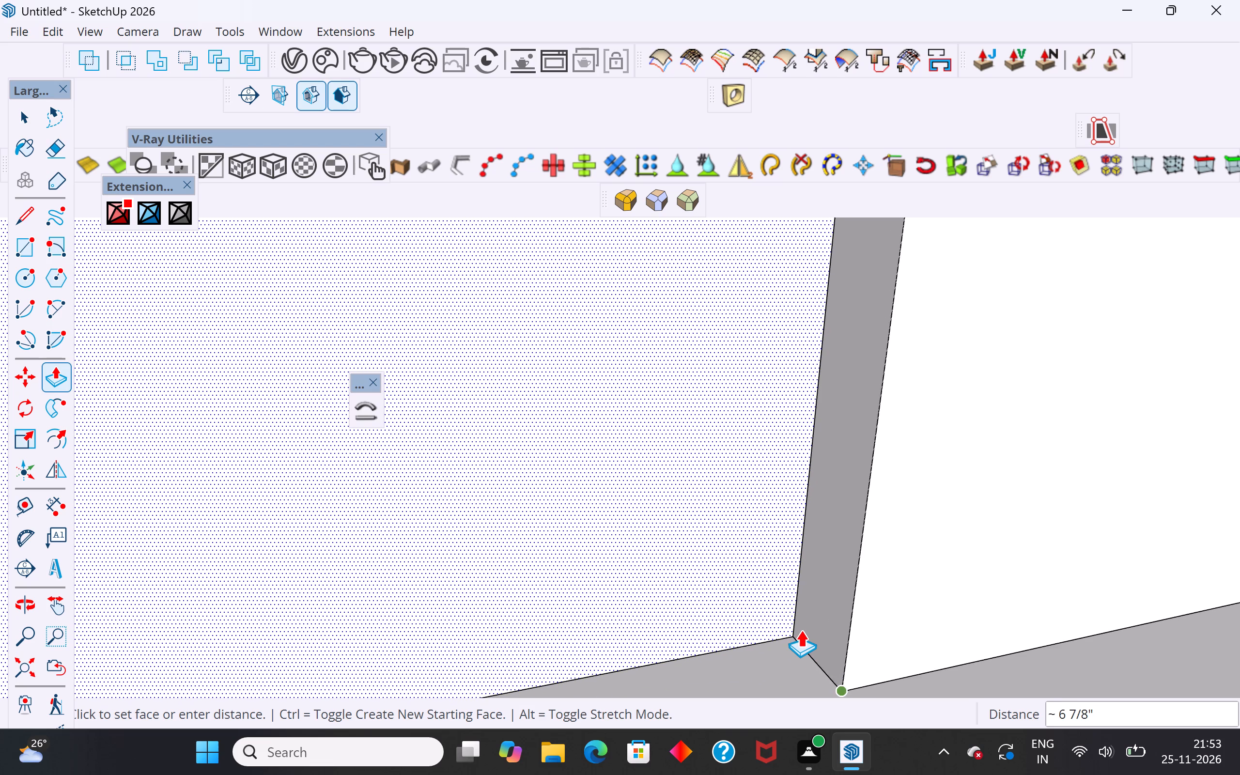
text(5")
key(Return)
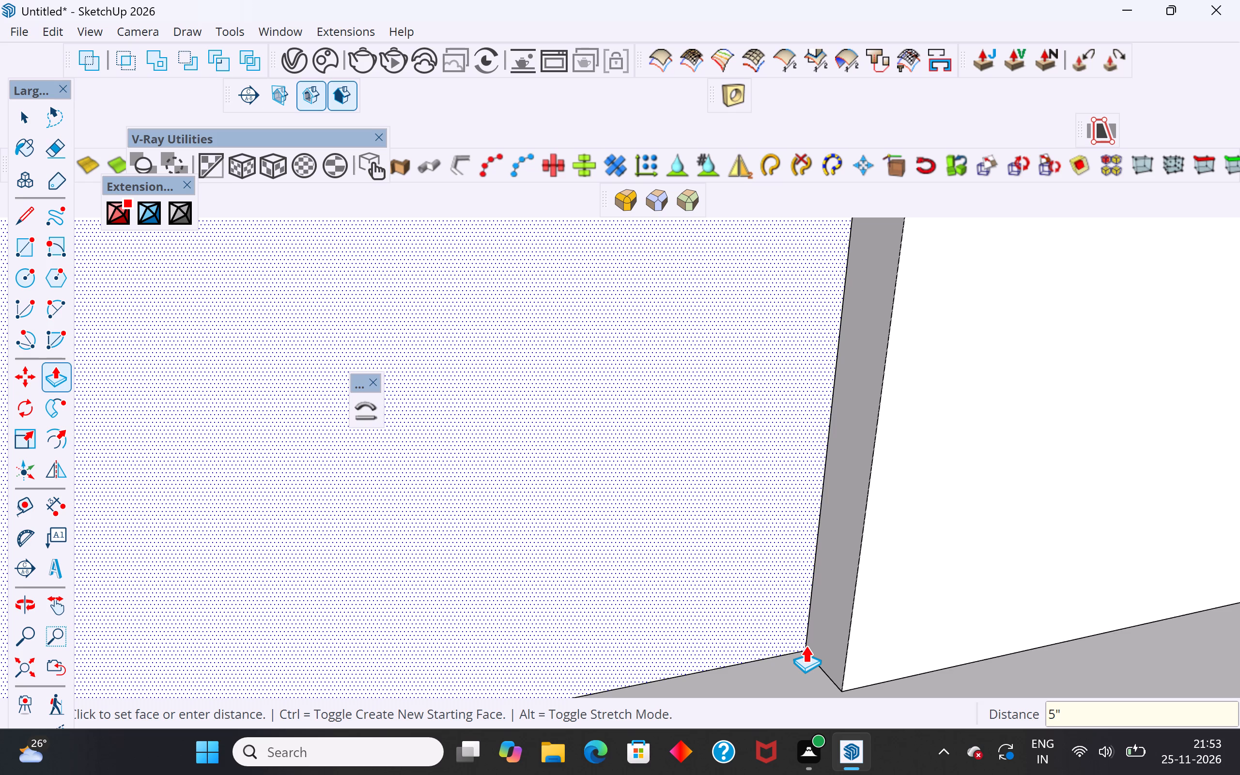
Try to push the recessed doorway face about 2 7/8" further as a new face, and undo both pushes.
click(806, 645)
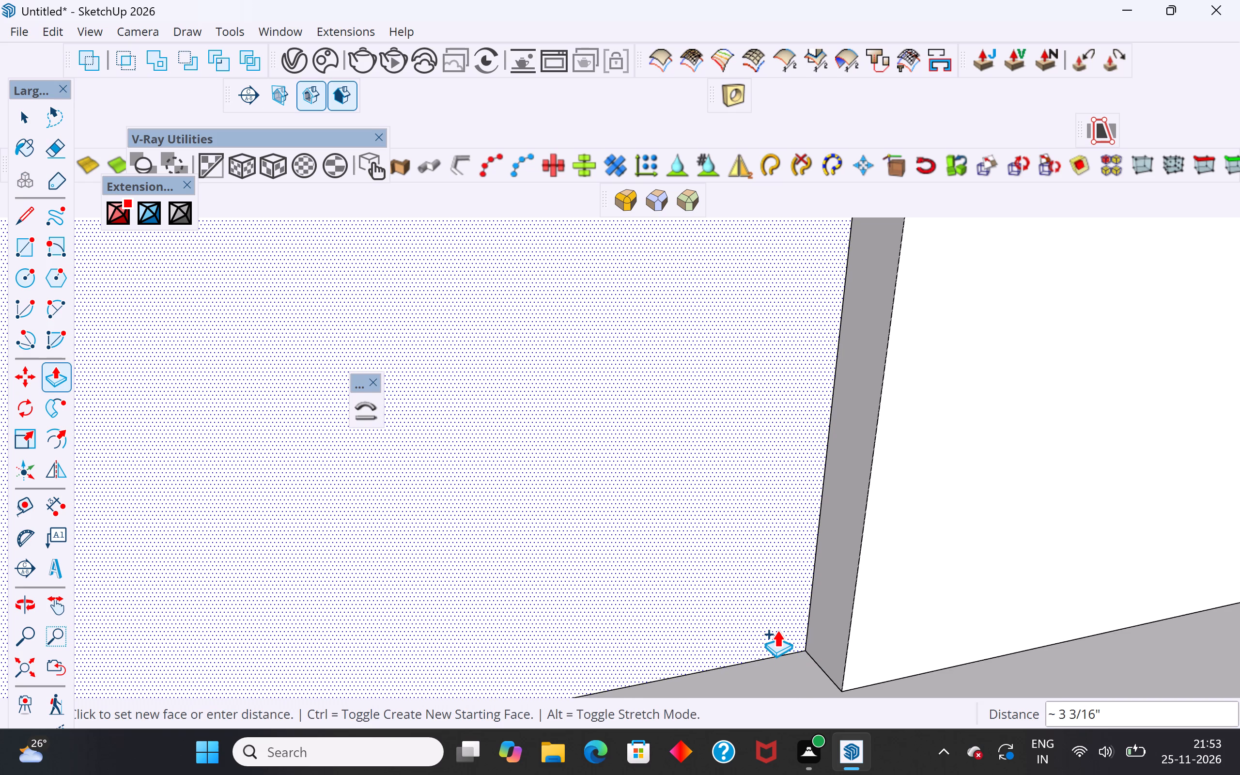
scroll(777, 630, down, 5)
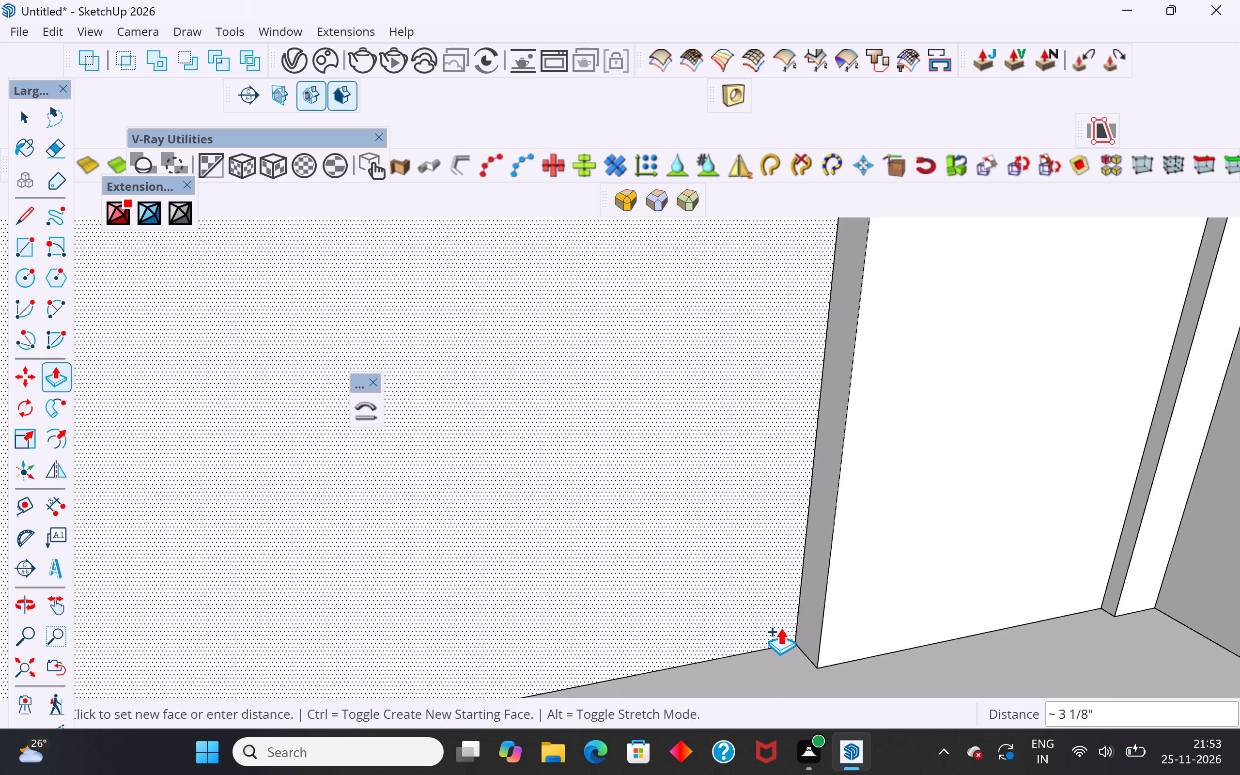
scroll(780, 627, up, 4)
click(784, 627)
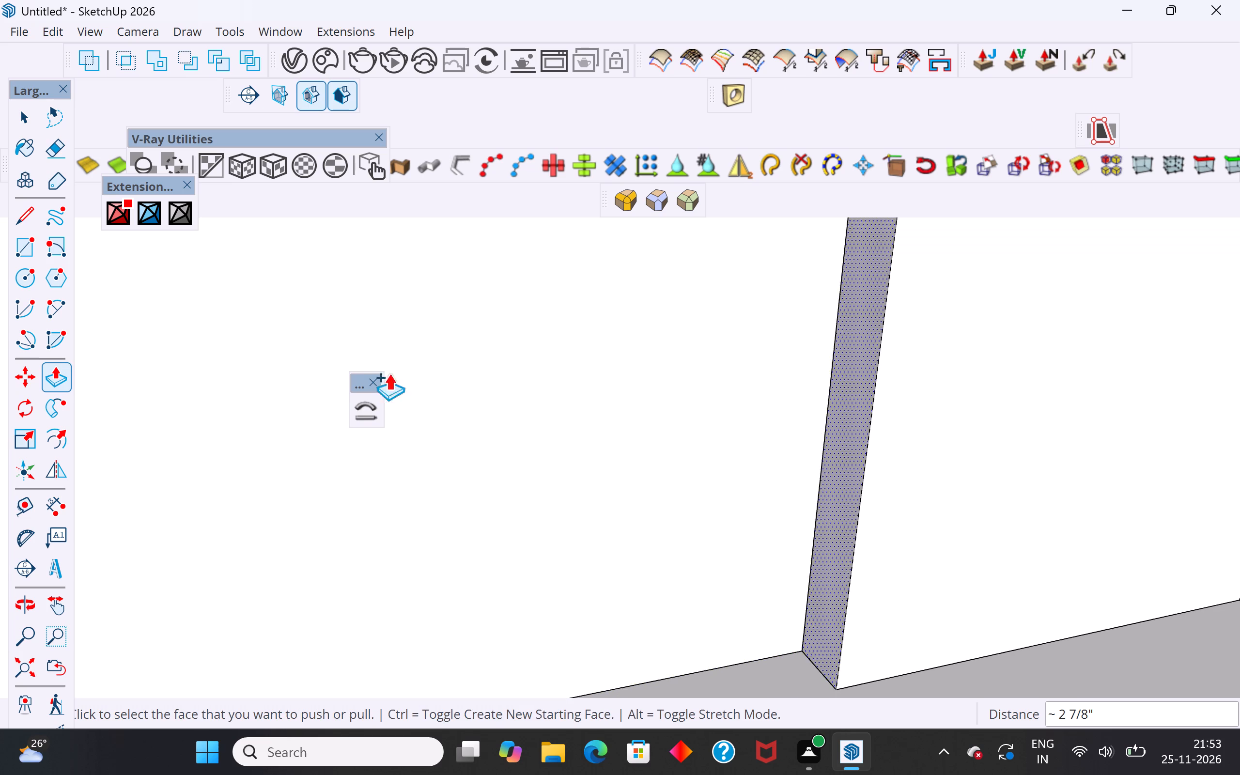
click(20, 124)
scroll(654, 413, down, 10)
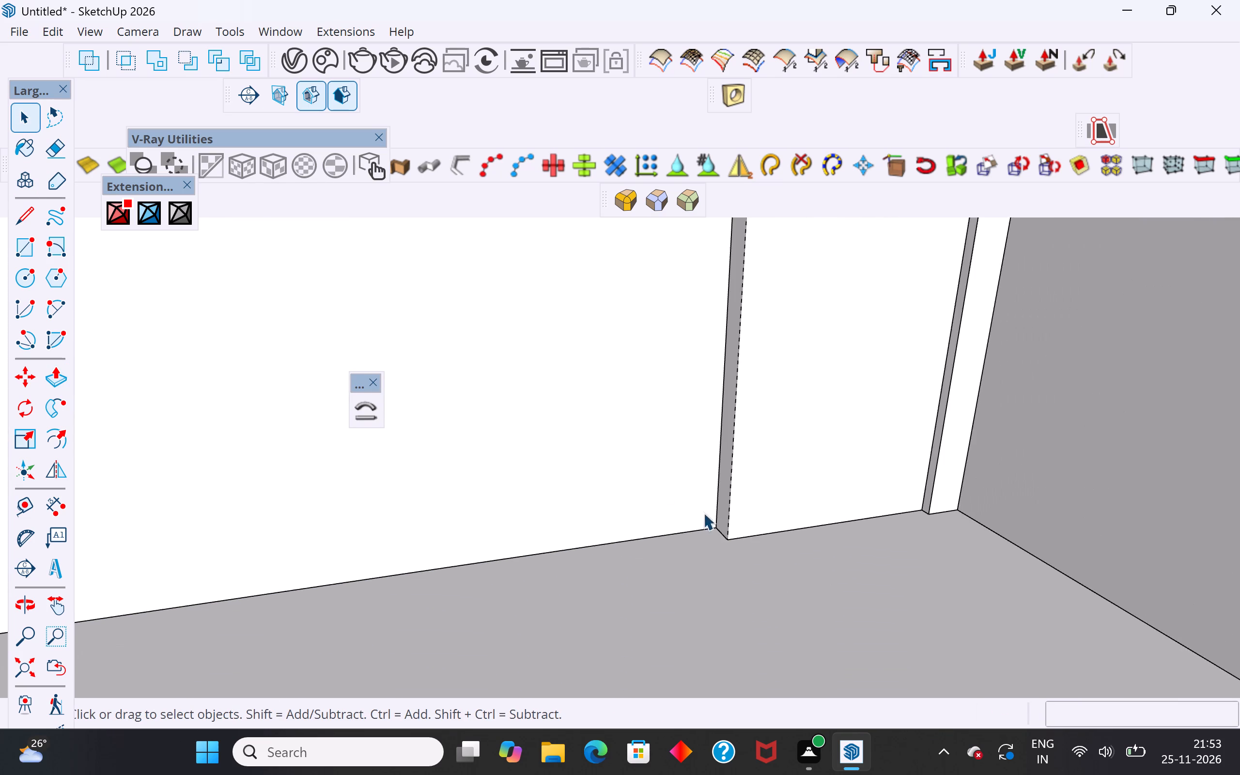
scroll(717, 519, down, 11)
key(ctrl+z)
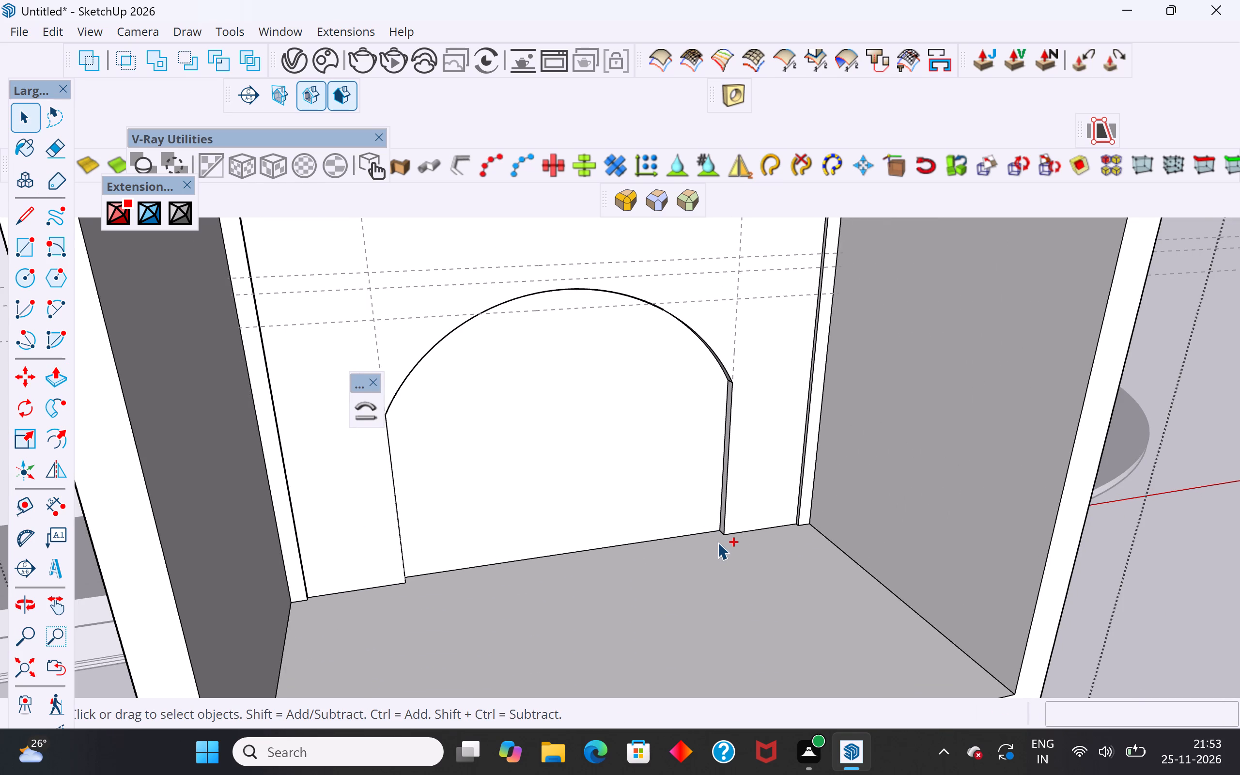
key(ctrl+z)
Recess the arched doorway face on the frame's back panel by about 1' 7 7/8" with Push/Pull.
click(713, 516)
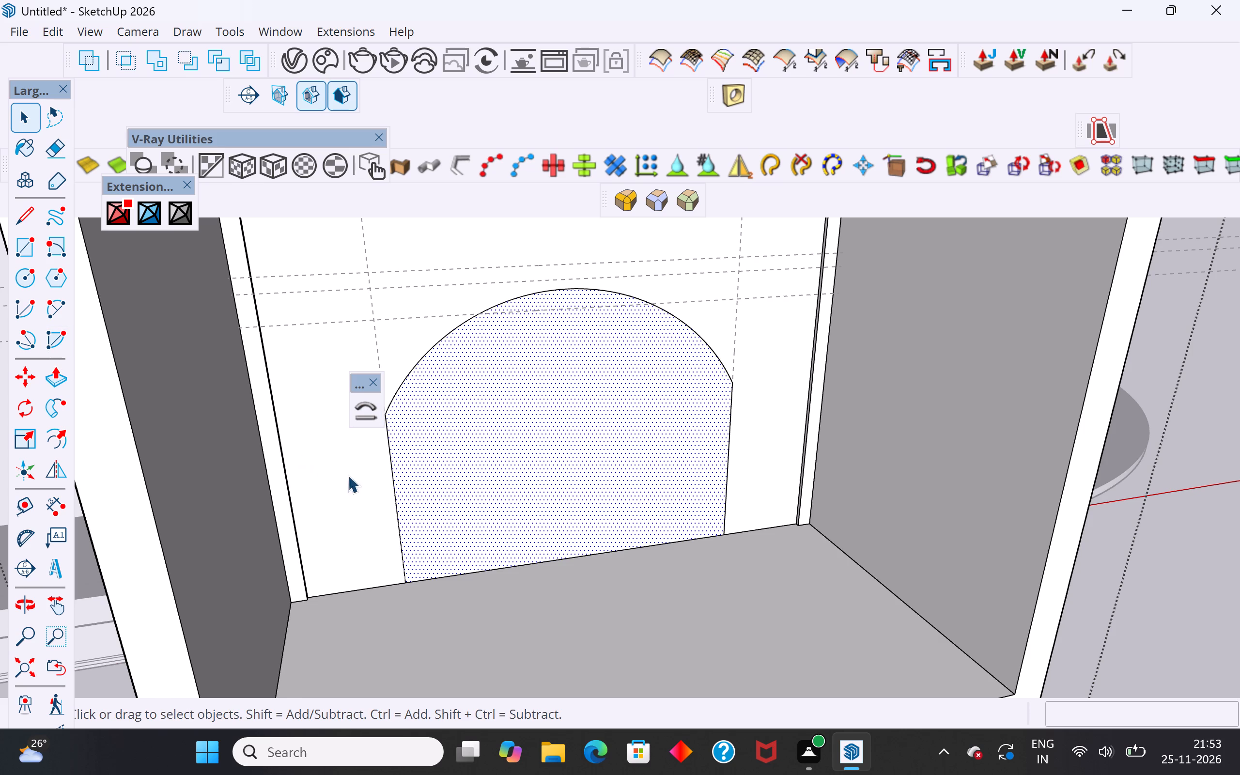
click(560, 461)
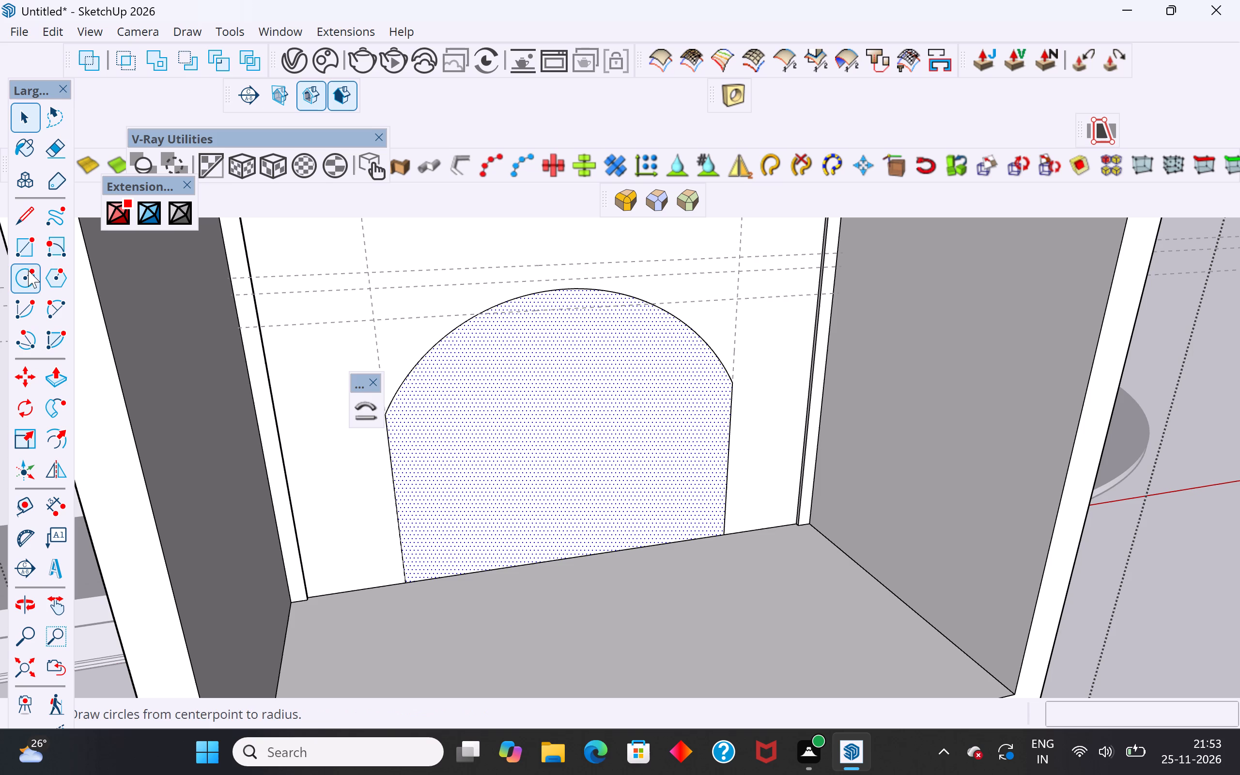
click(52, 371)
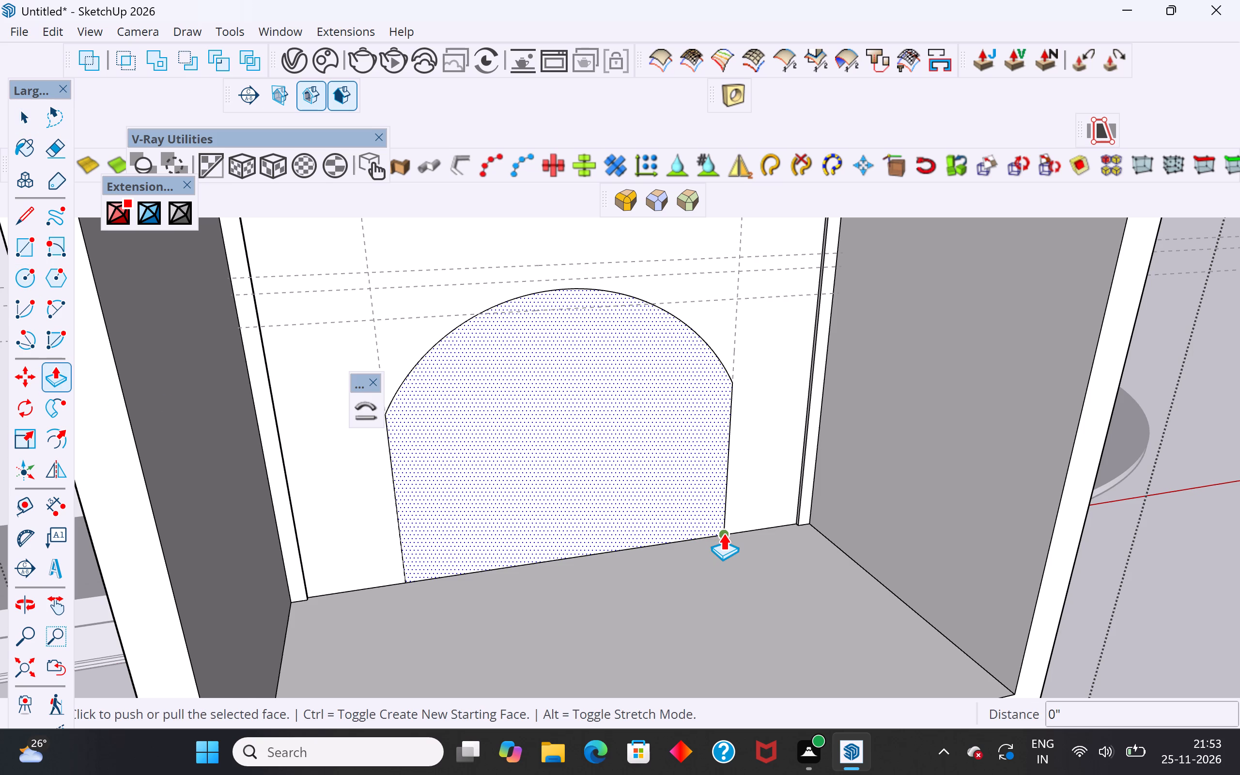
click(723, 533)
scroll(714, 518, up, 9)
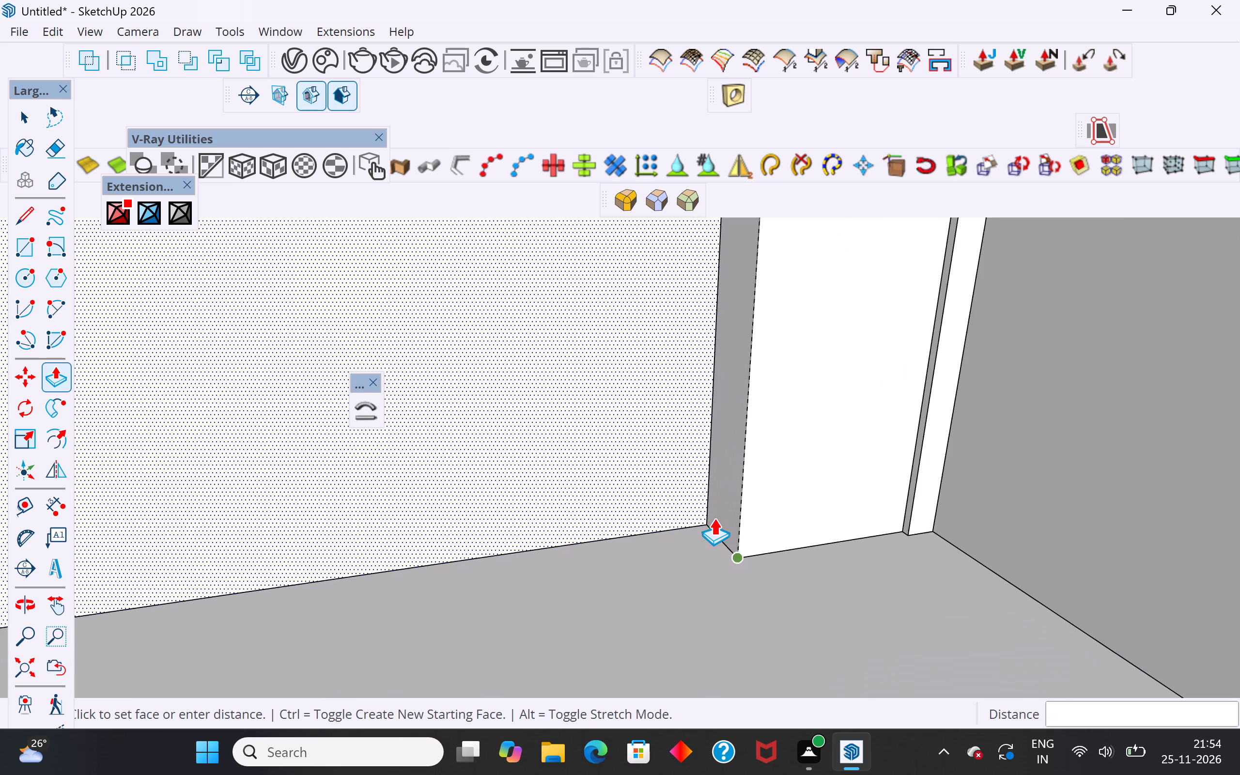
scroll(714, 518, up, 3)
click(704, 510)
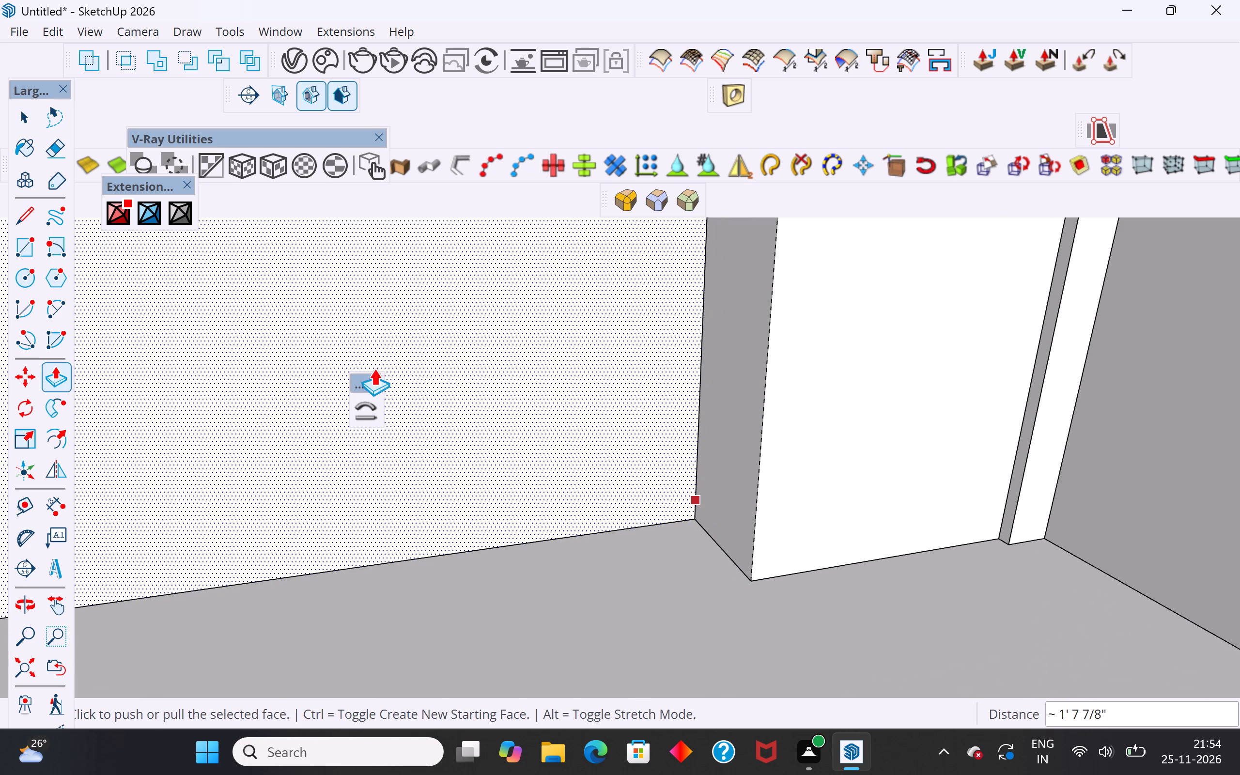
click(33, 124)
scroll(521, 520, down, 11)
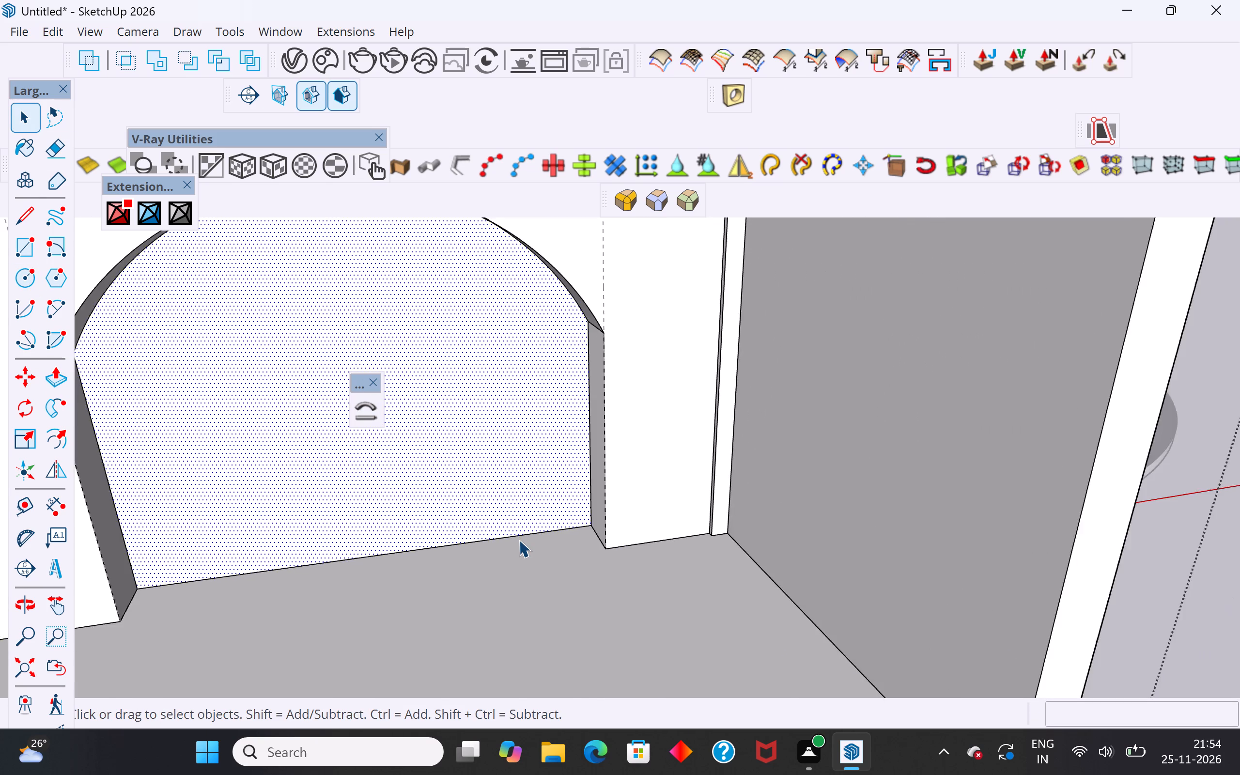
scroll(519, 540, down, 3)
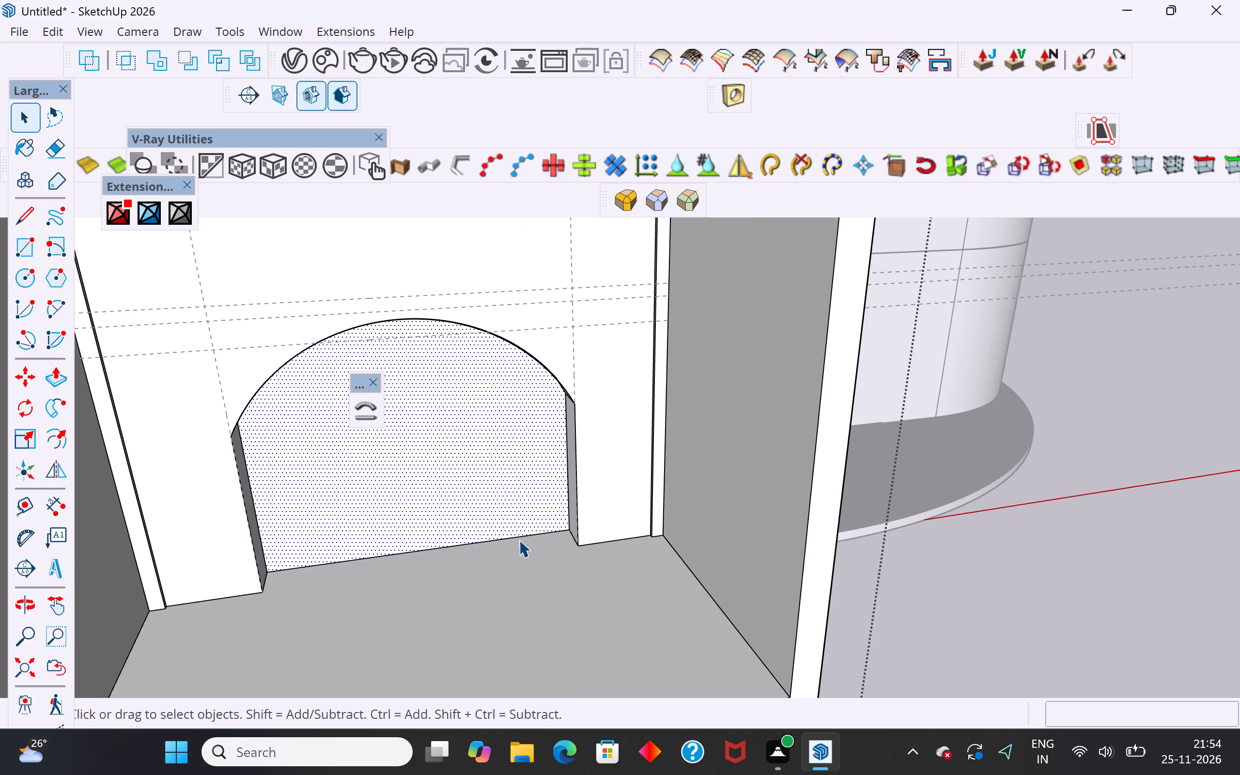
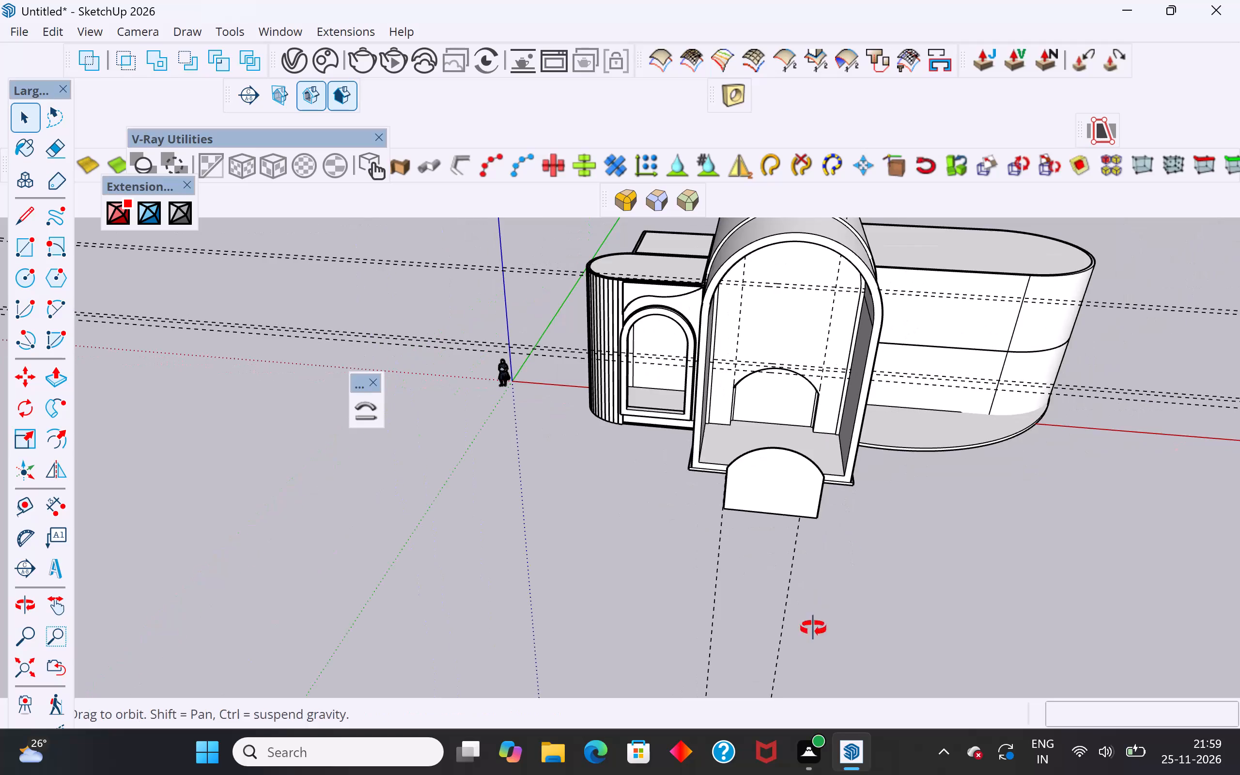
Draw a short line outward from the lower corner of the freestanding arched panel in front of the vaulted entrance.
middle_drag(813, 628, 789, 632)
scroll(782, 573, up, 8)
middle_drag(762, 550, 597, 586)
scroll(905, 370, down, 6)
middle_drag(750, 509, 706, 523)
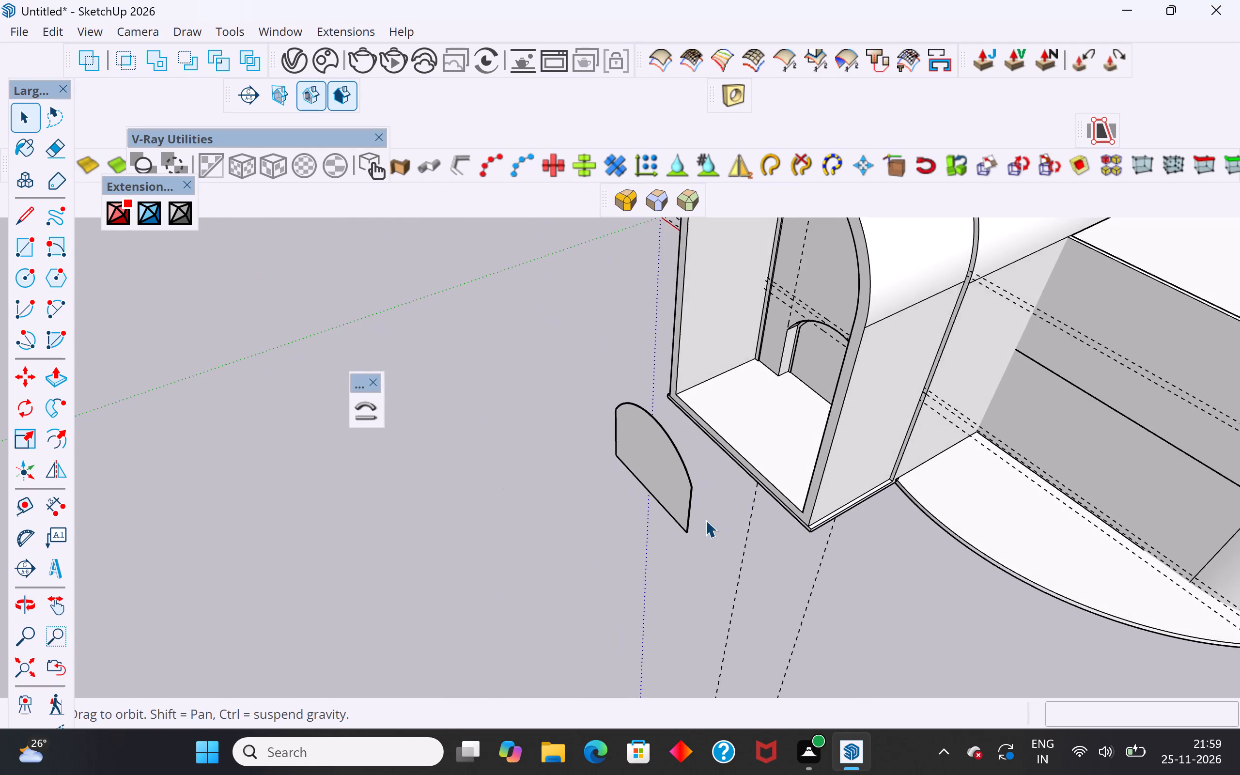
scroll(688, 529, up, 10)
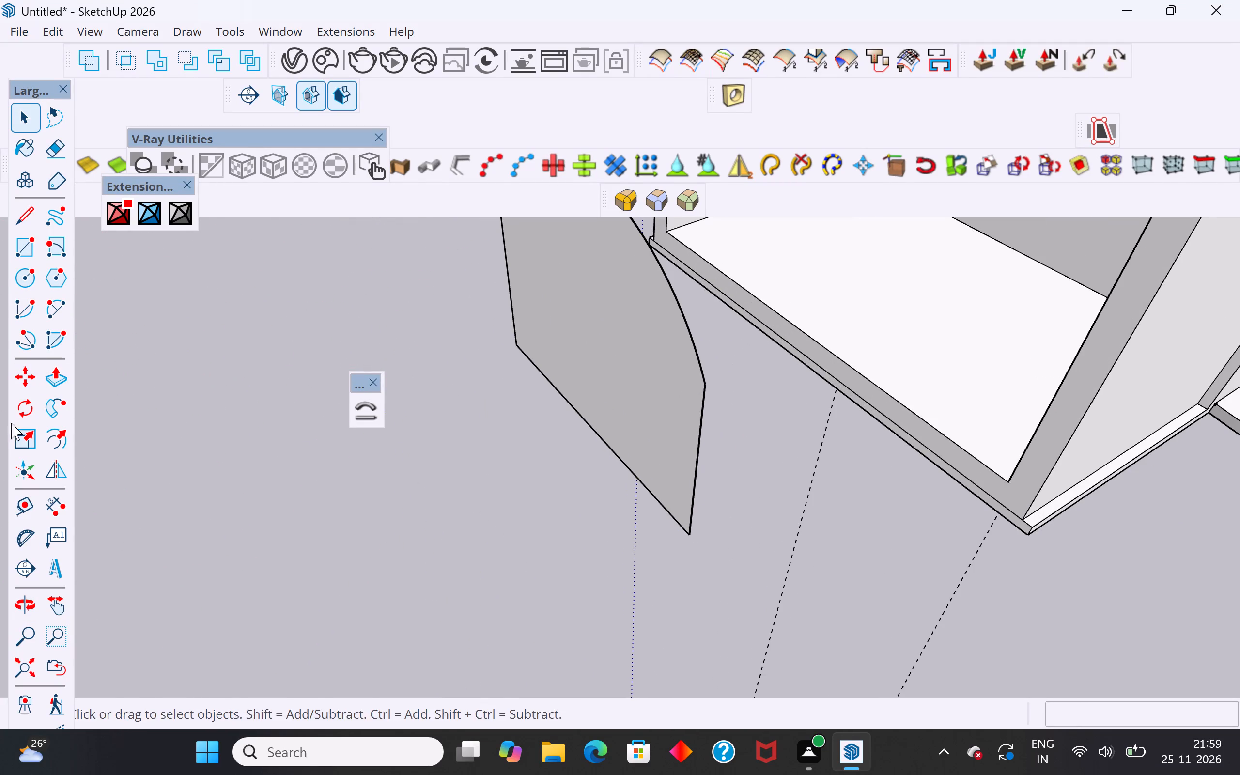
click(32, 212)
scroll(604, 543, up, 8)
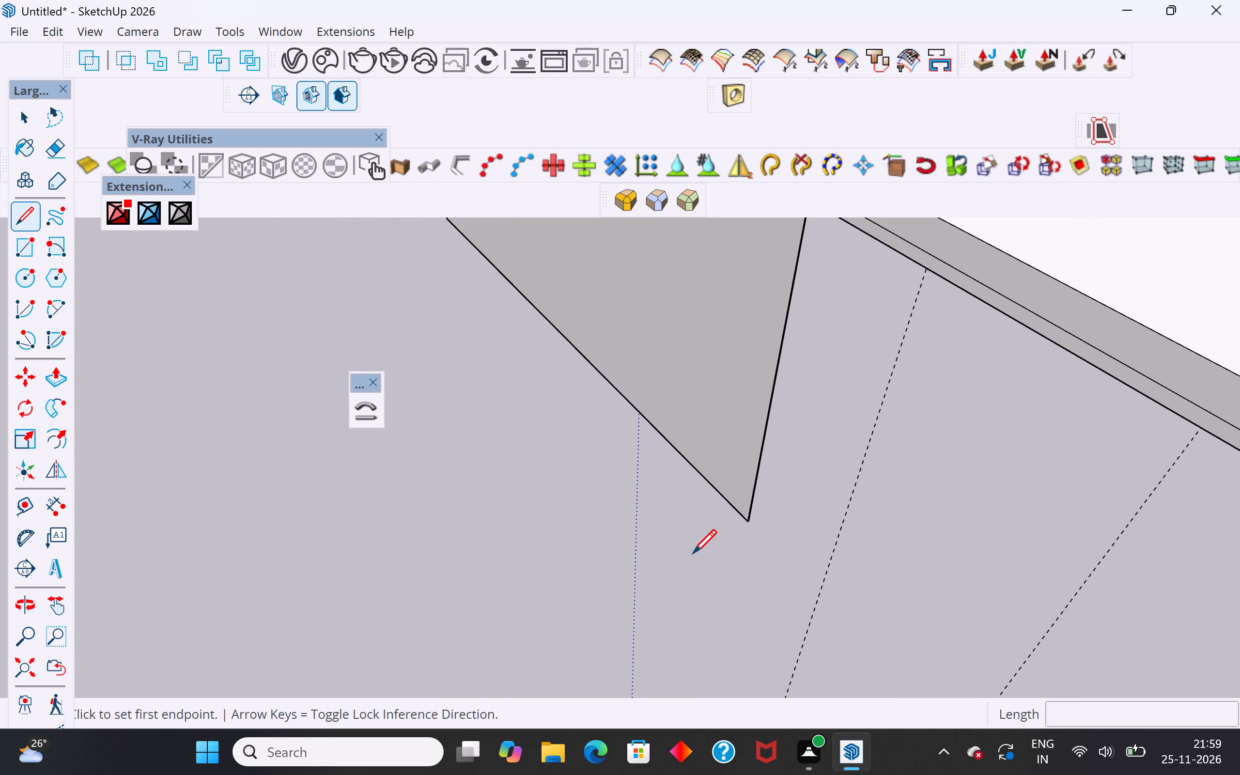
scroll(693, 556, up, 1)
click(774, 507)
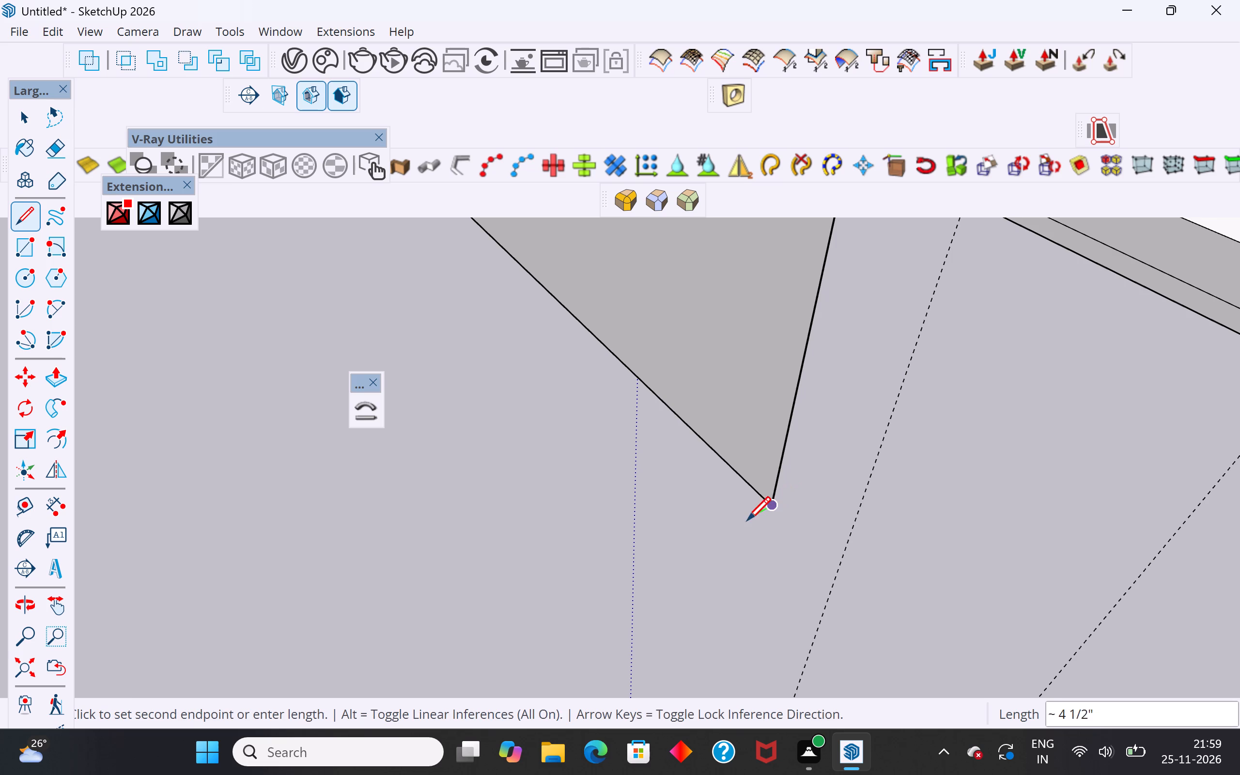
click(726, 528)
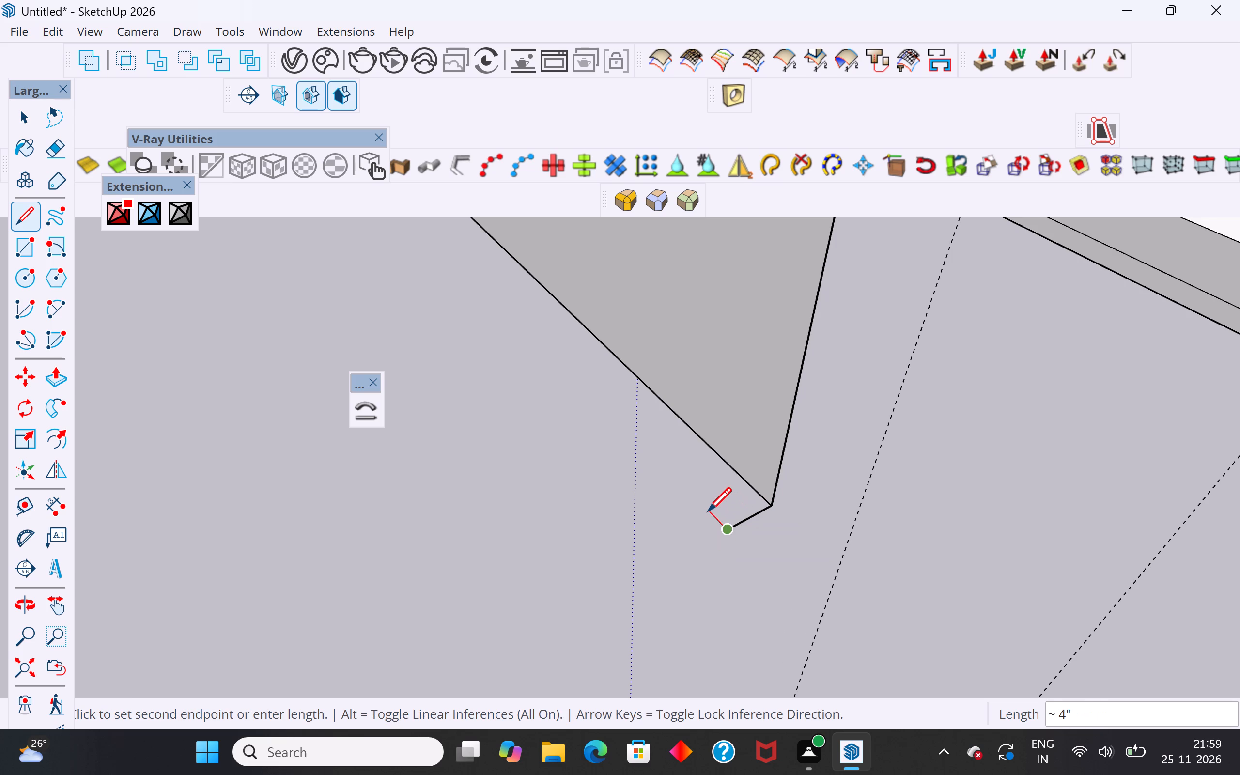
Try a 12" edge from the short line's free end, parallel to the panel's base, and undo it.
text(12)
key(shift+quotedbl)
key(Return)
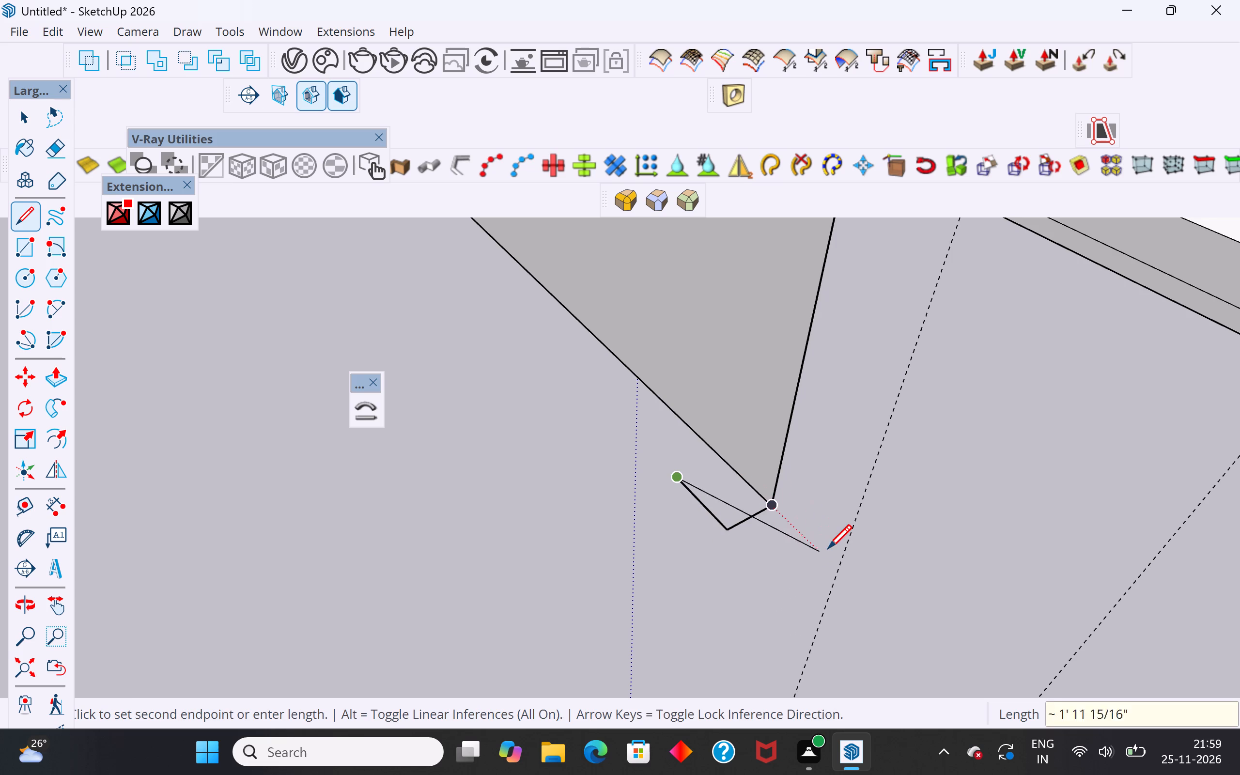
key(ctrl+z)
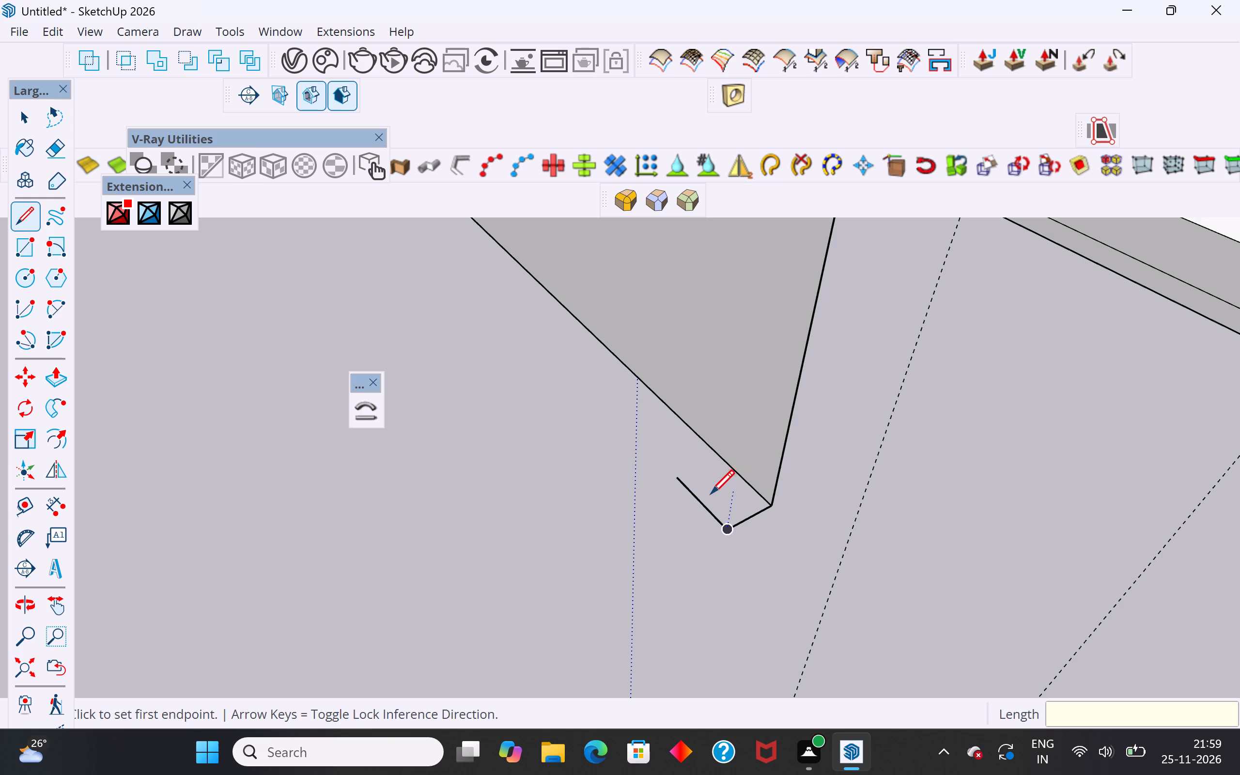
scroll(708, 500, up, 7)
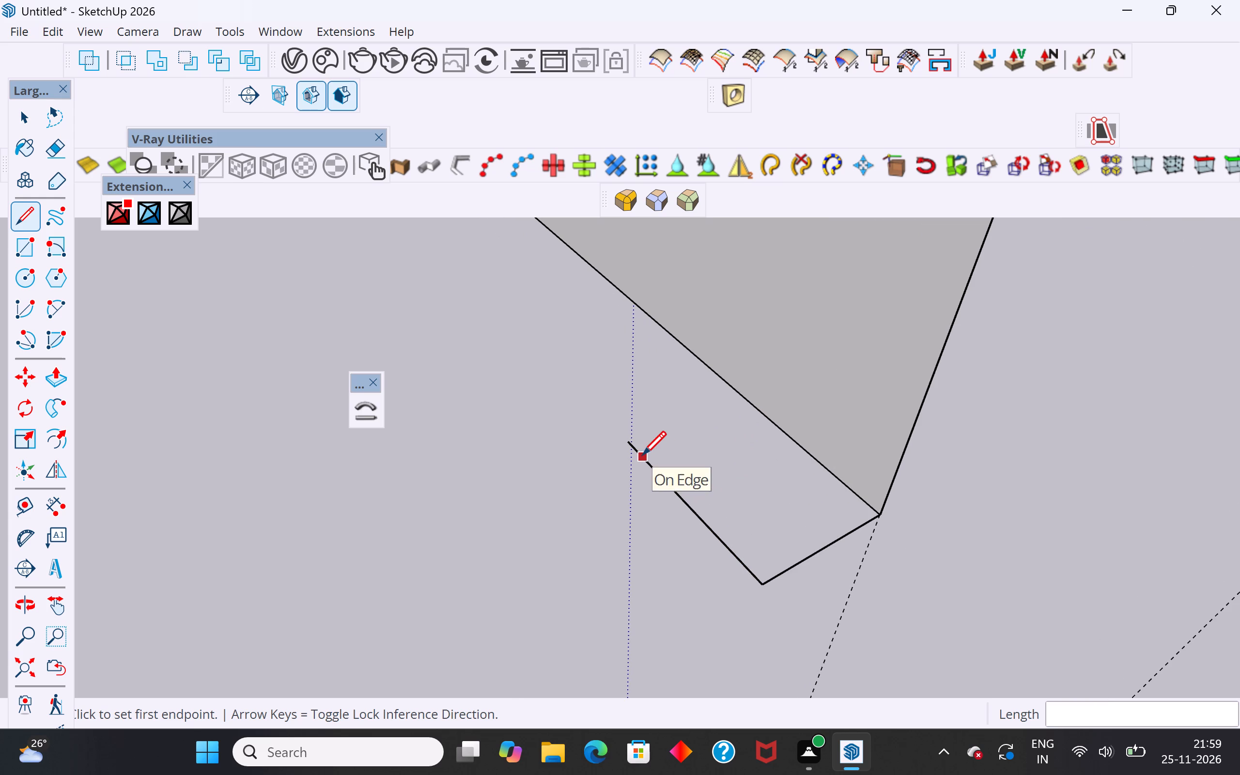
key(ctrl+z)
Draw three more edges from the line's free end to close a small rectangular face about 5" long beside the panel corner.
click(764, 588)
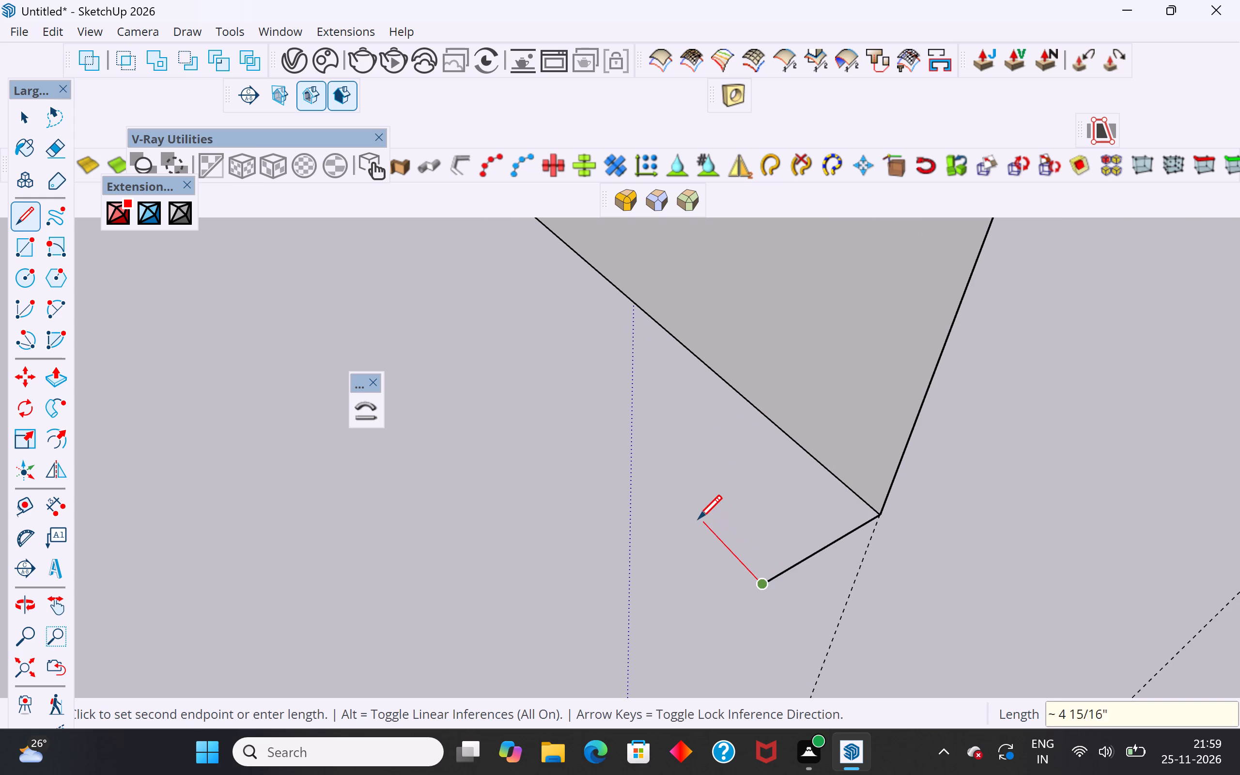
click(697, 521)
click(776, 483)
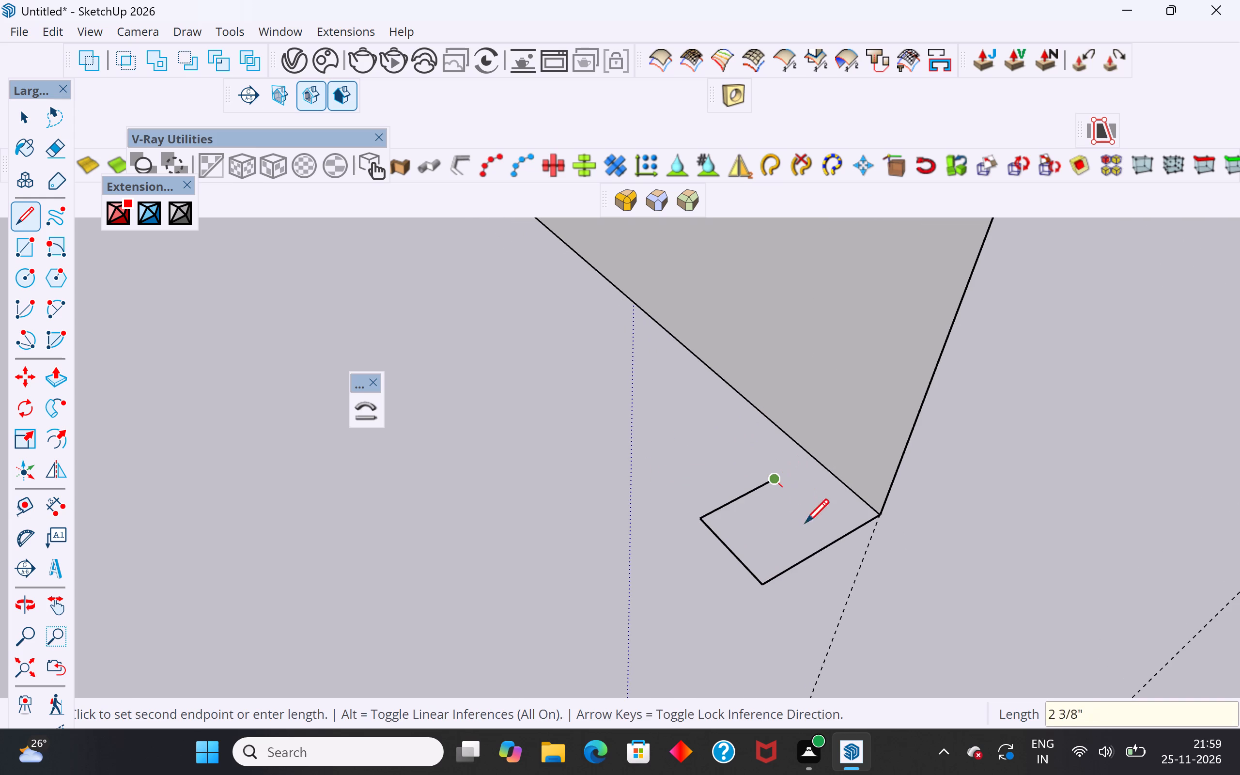
click(838, 548)
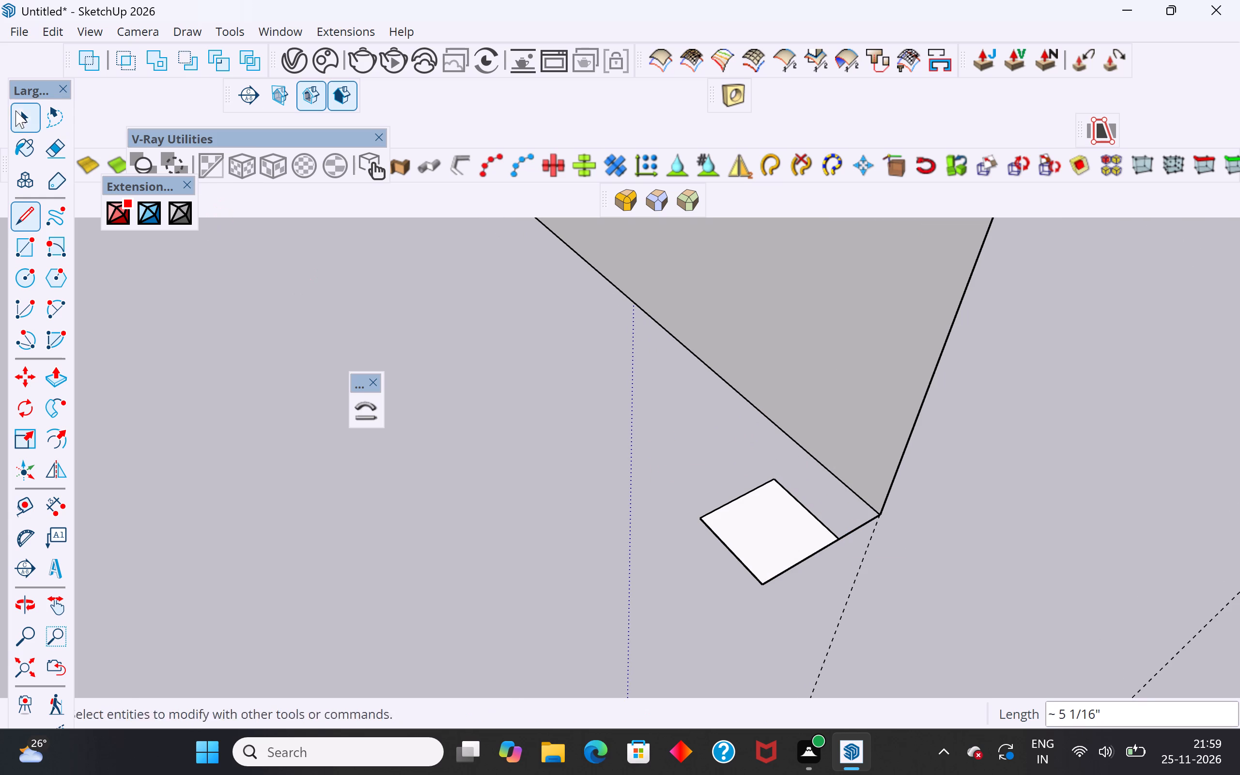
Delete the leftover edge joining the small rectangle to the arched panel's corner.
click(23, 116)
click(857, 523)
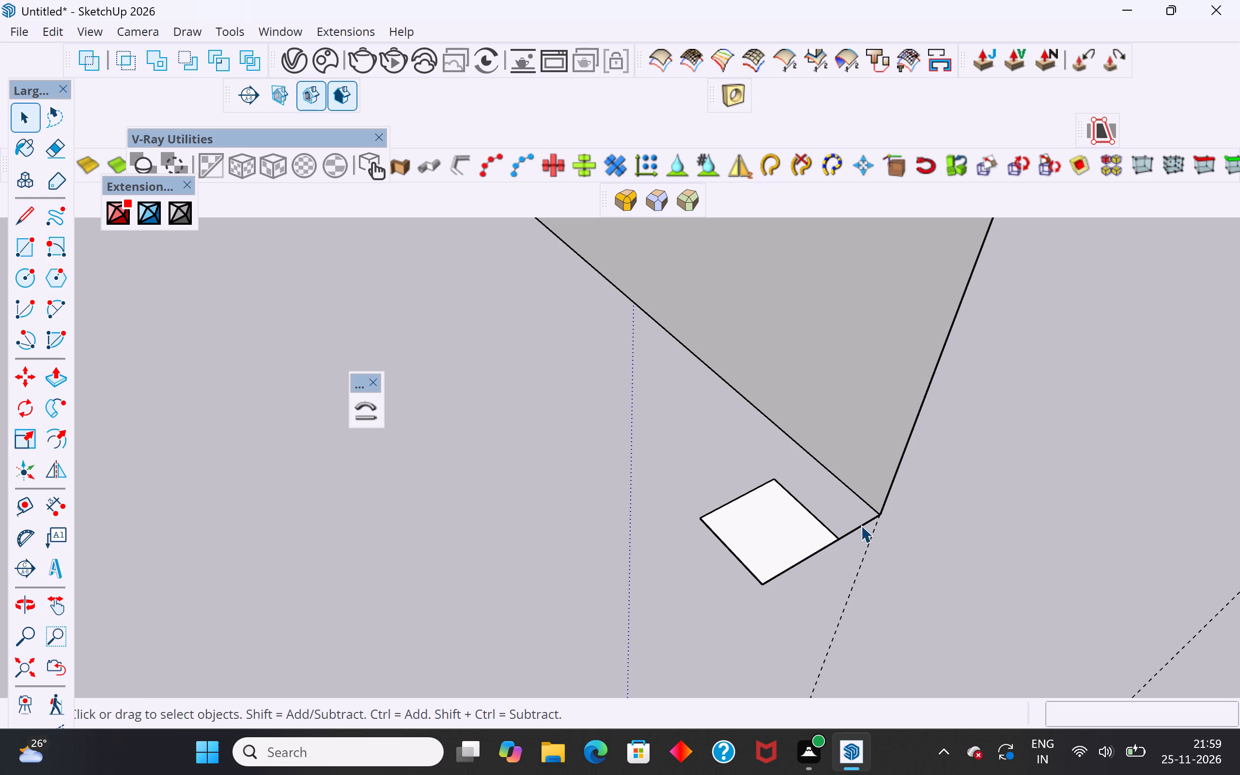
click(861, 525)
key(Delete)
Delete the dashed guide line running past the arched panel's corner.
scroll(791, 579, down, 4)
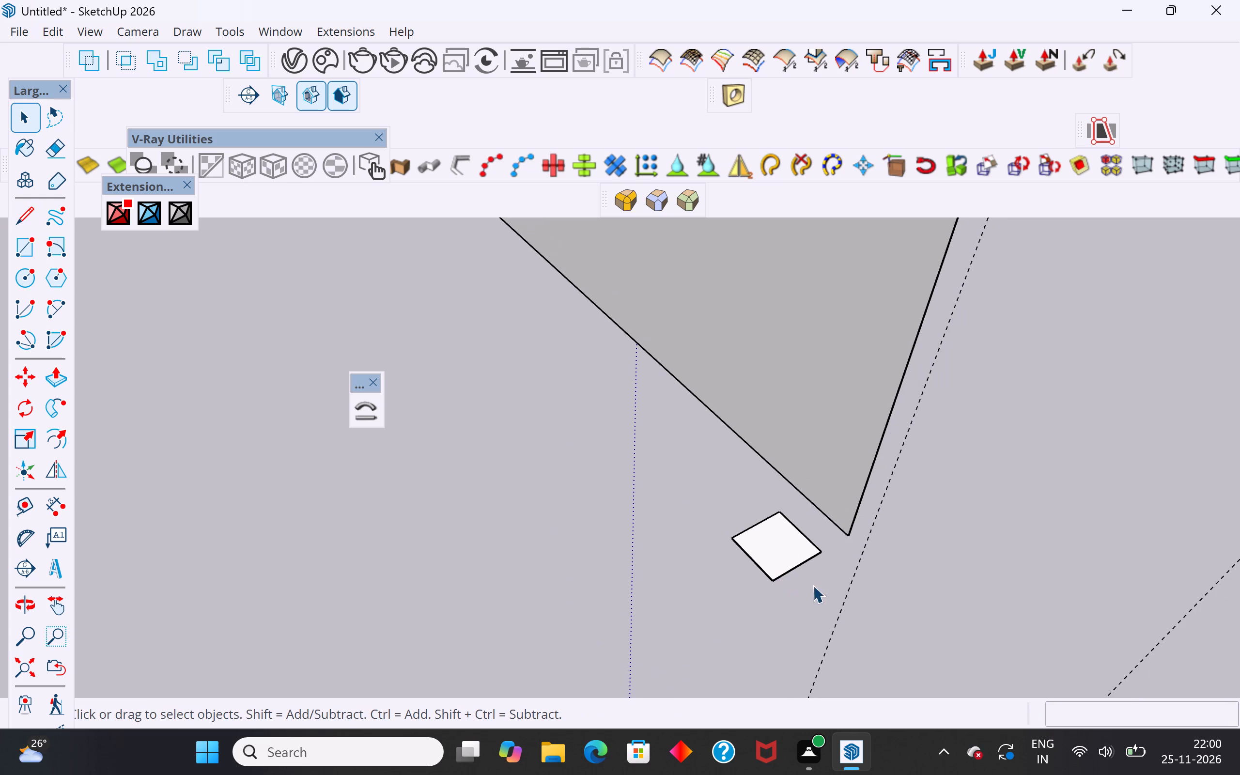
drag(892, 564, 840, 623)
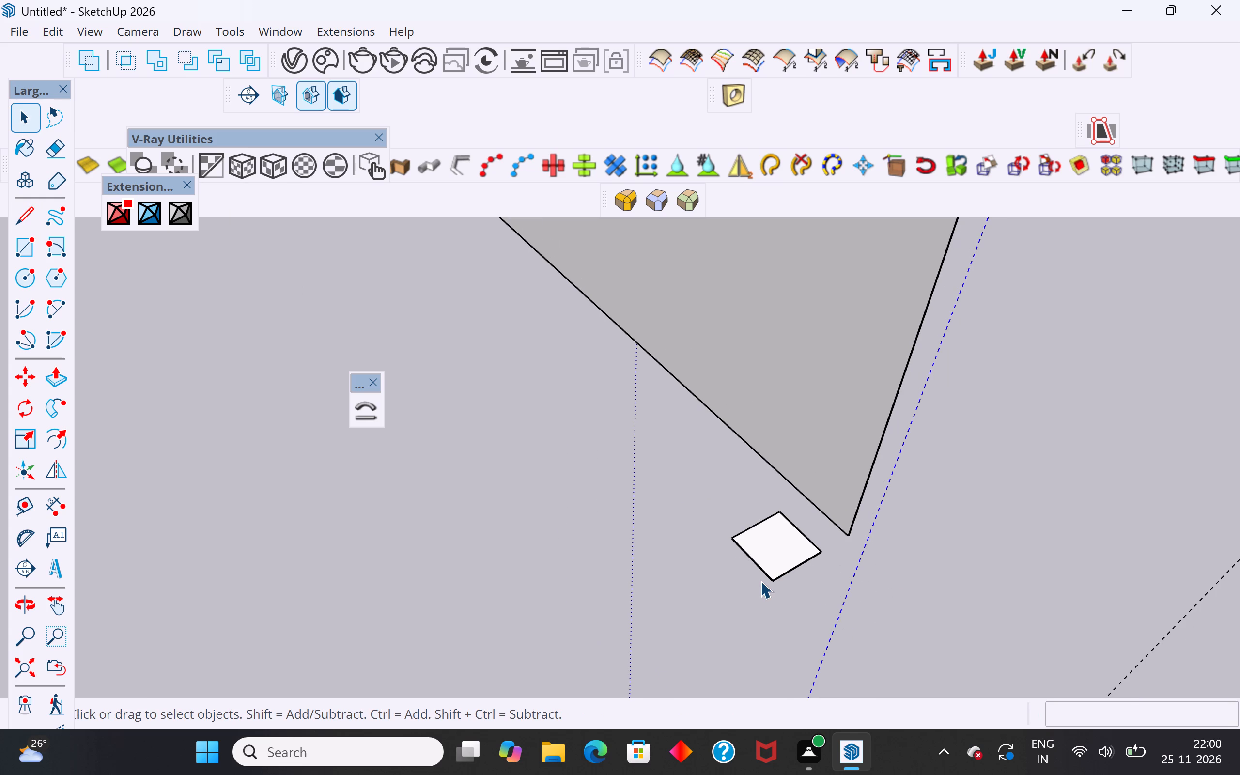
key(Delete)
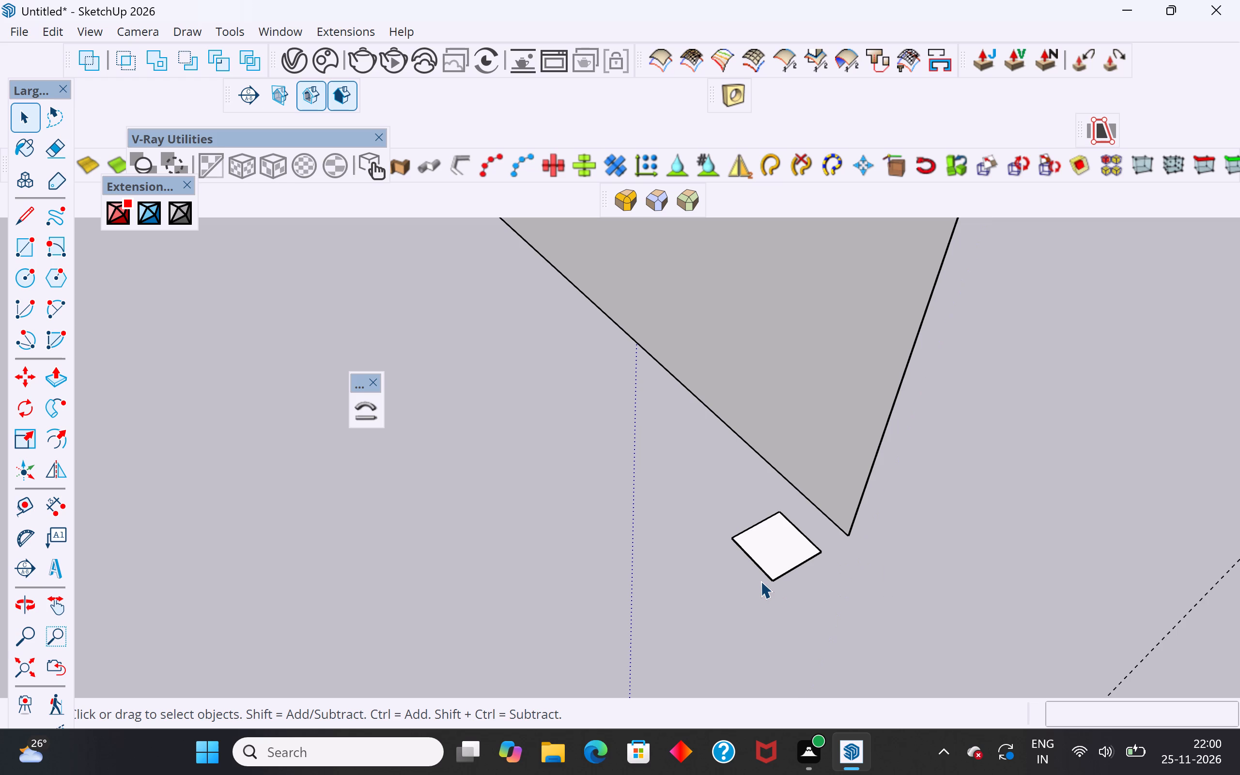
Extrude the small rectangle upward into a thin post about 11' 5" tall.
click(794, 551)
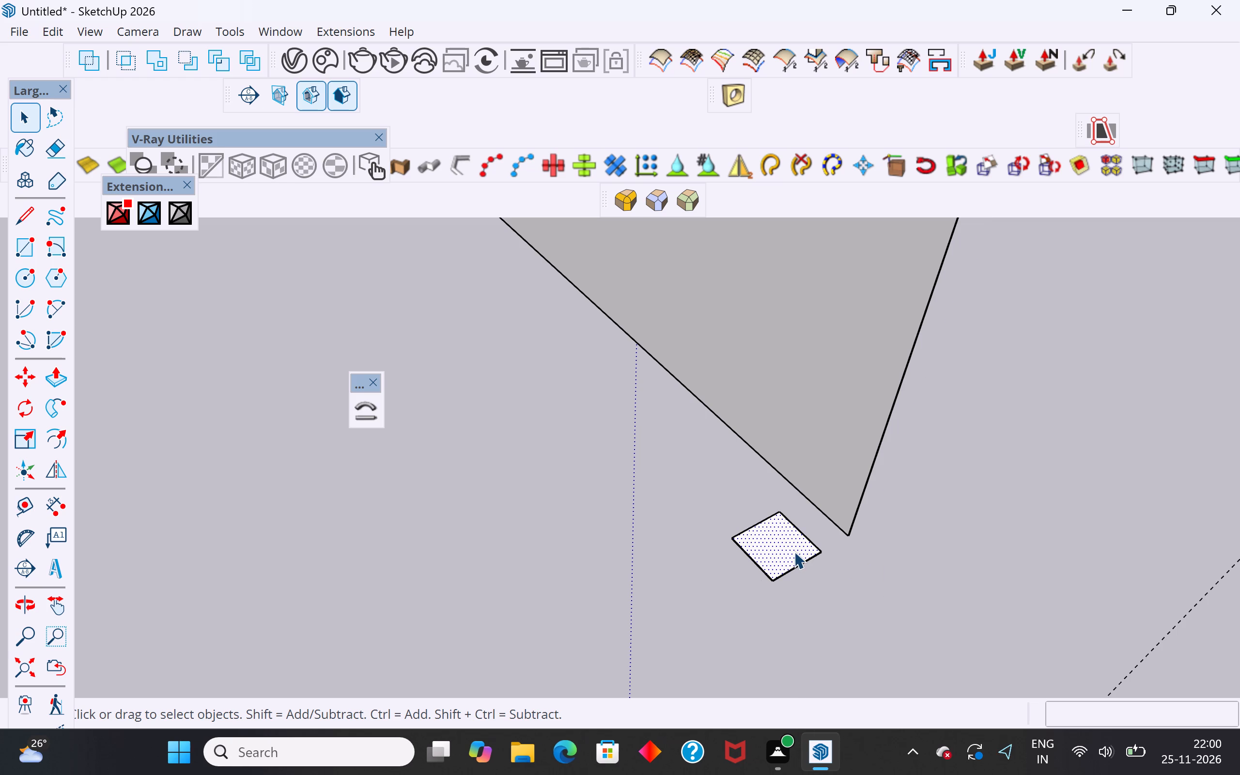
scroll(886, 620, down, 4)
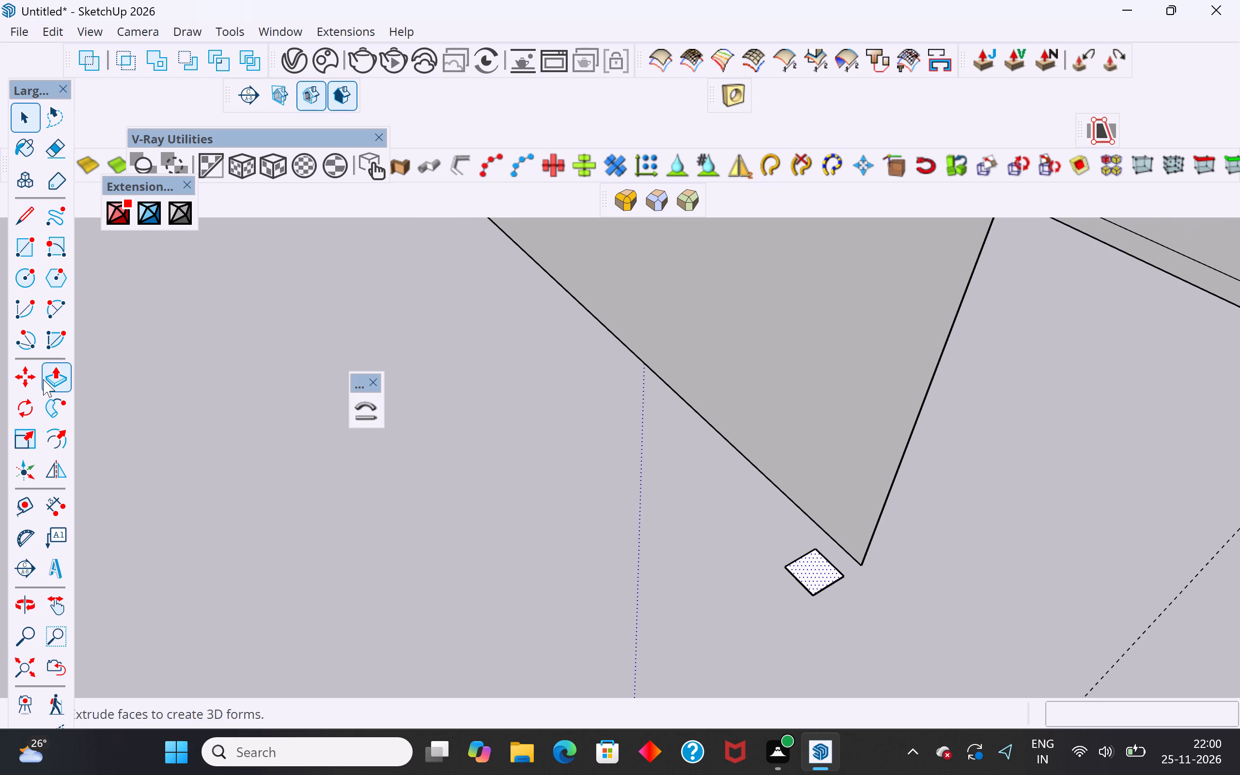
click(43, 379)
scroll(598, 548, down, 5)
click(716, 569)
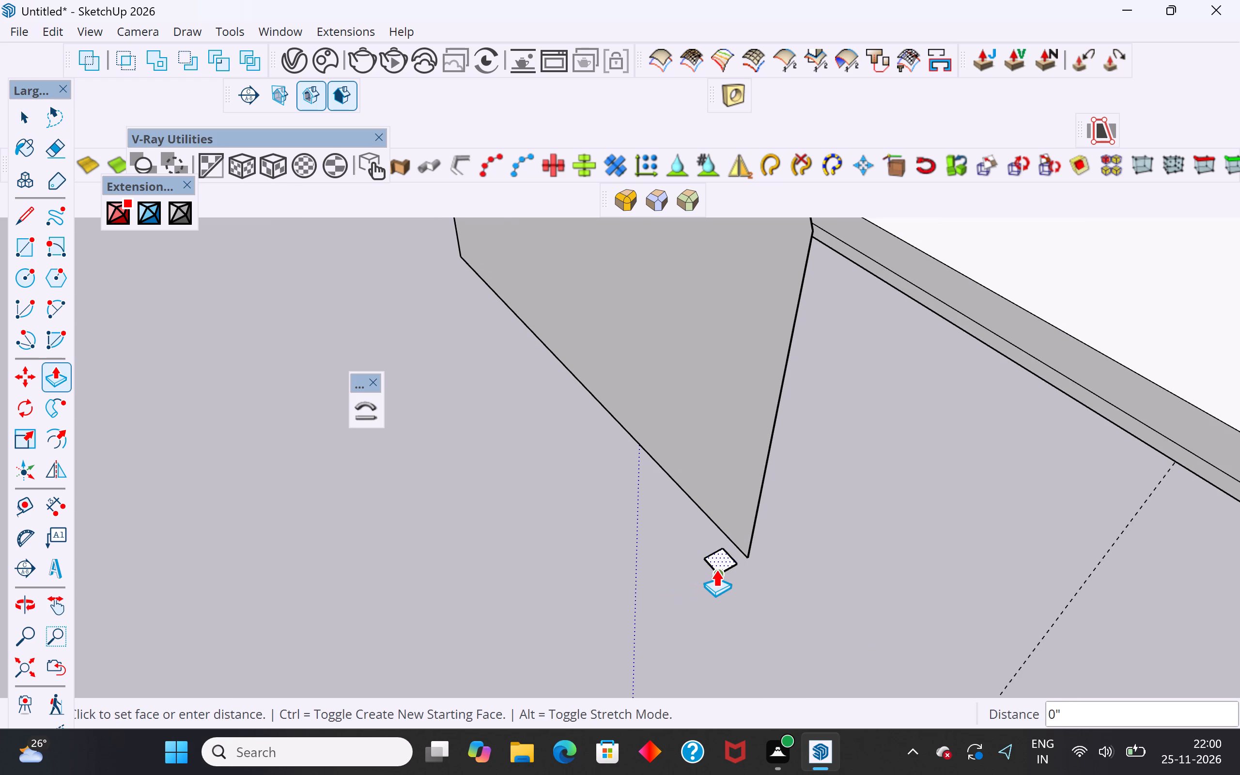
scroll(707, 567, down, 13)
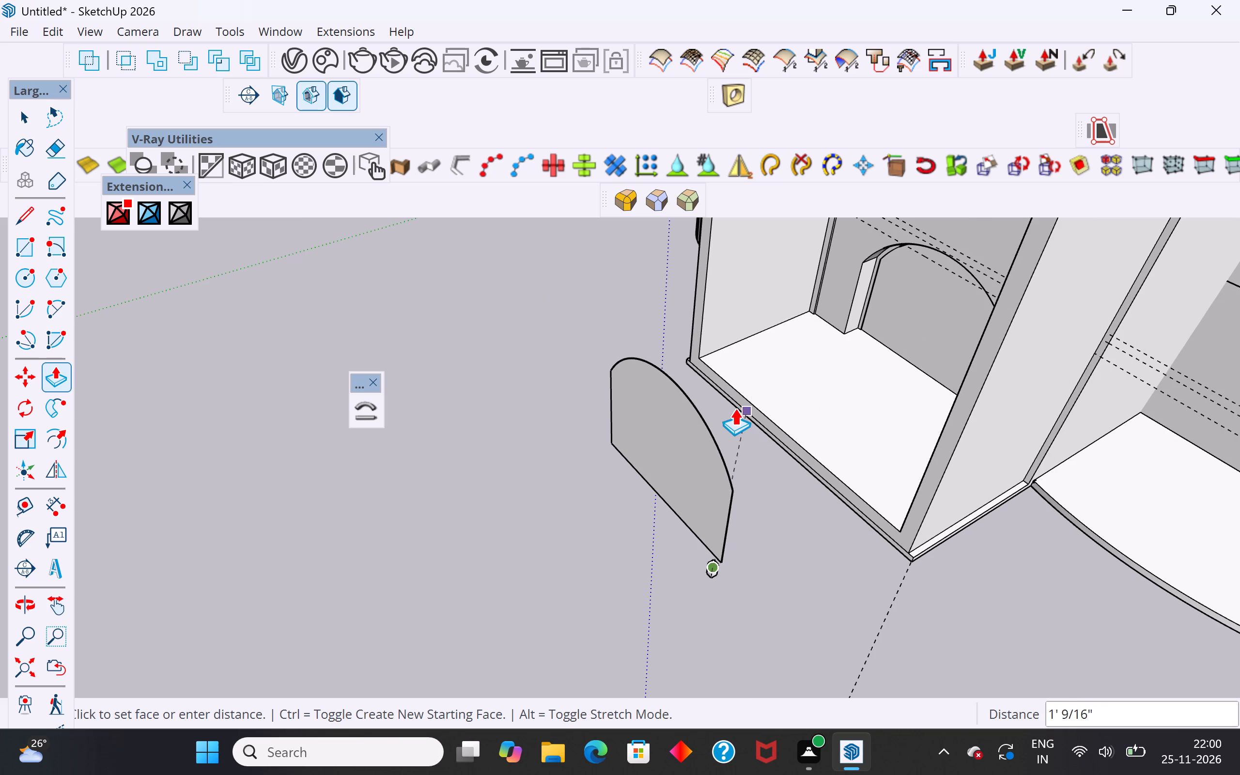
click(737, 434)
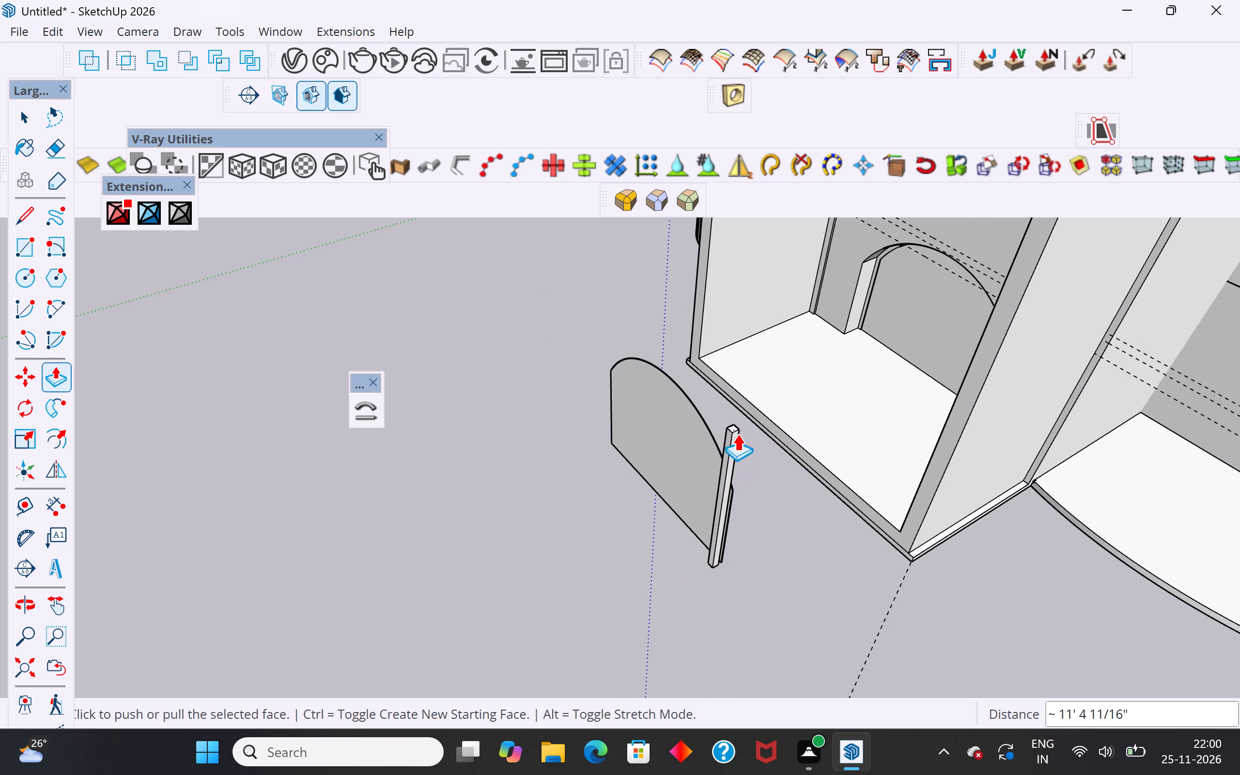
click(27, 117)
click(655, 547)
Push the post's outer side face, parallel to the arched panel, inward toward the panel to make the post thinner.
middle_drag(778, 579, 1117, 496)
scroll(830, 463, down, 4)
middle_drag(876, 372, 880, 299)
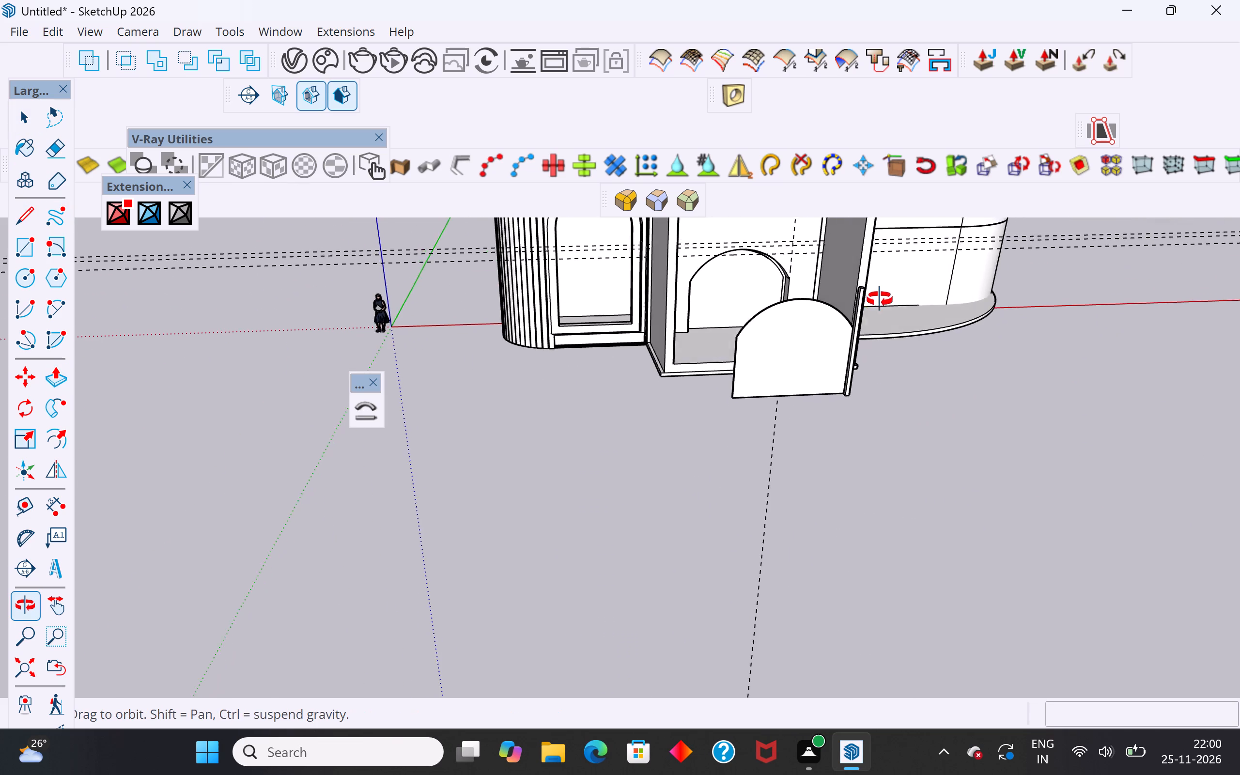
middle_drag(880, 299, 855, 332)
scroll(826, 360, up, 5)
middle_drag(866, 328, 692, 354)
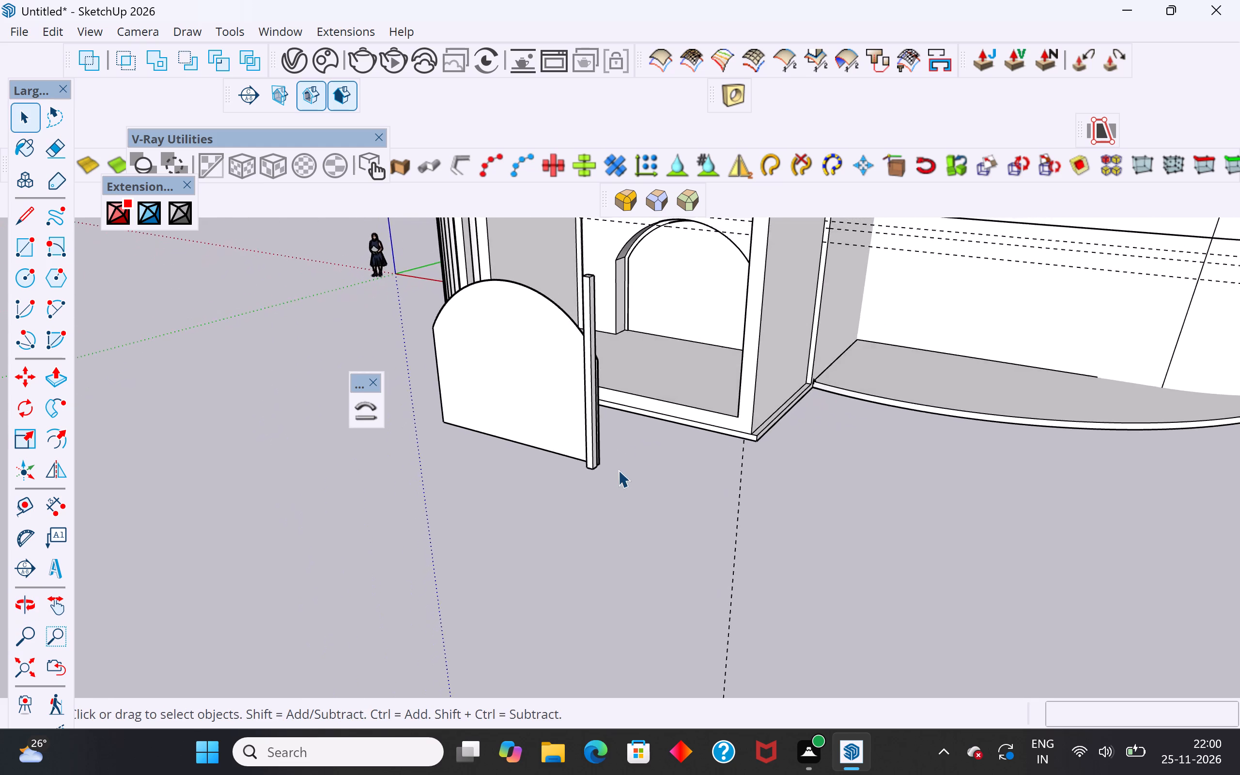
scroll(615, 467, up, 4)
middle_drag(703, 437, 605, 481)
scroll(1028, 462, down, 5)
middle_drag(1051, 462, 971, 474)
scroll(591, 550, up, 3)
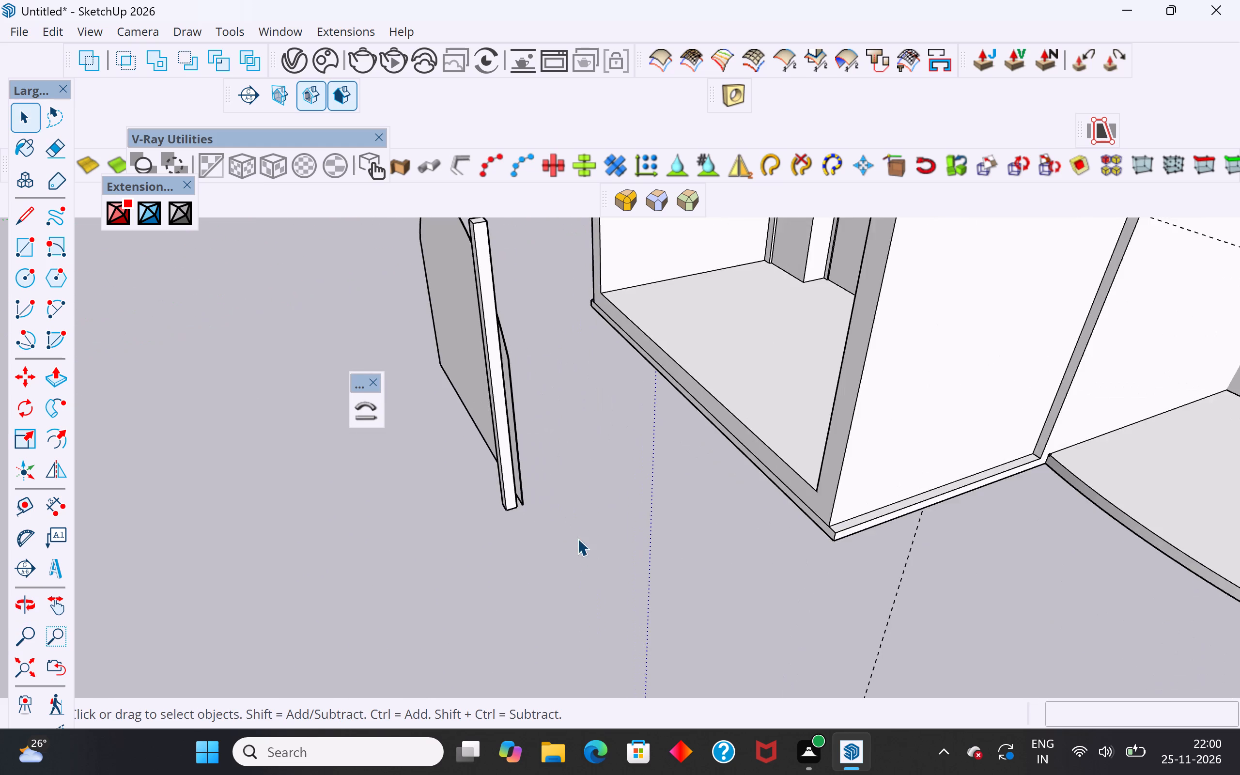
scroll(577, 538, up, 20)
scroll(577, 538, up, 3)
click(547, 480)
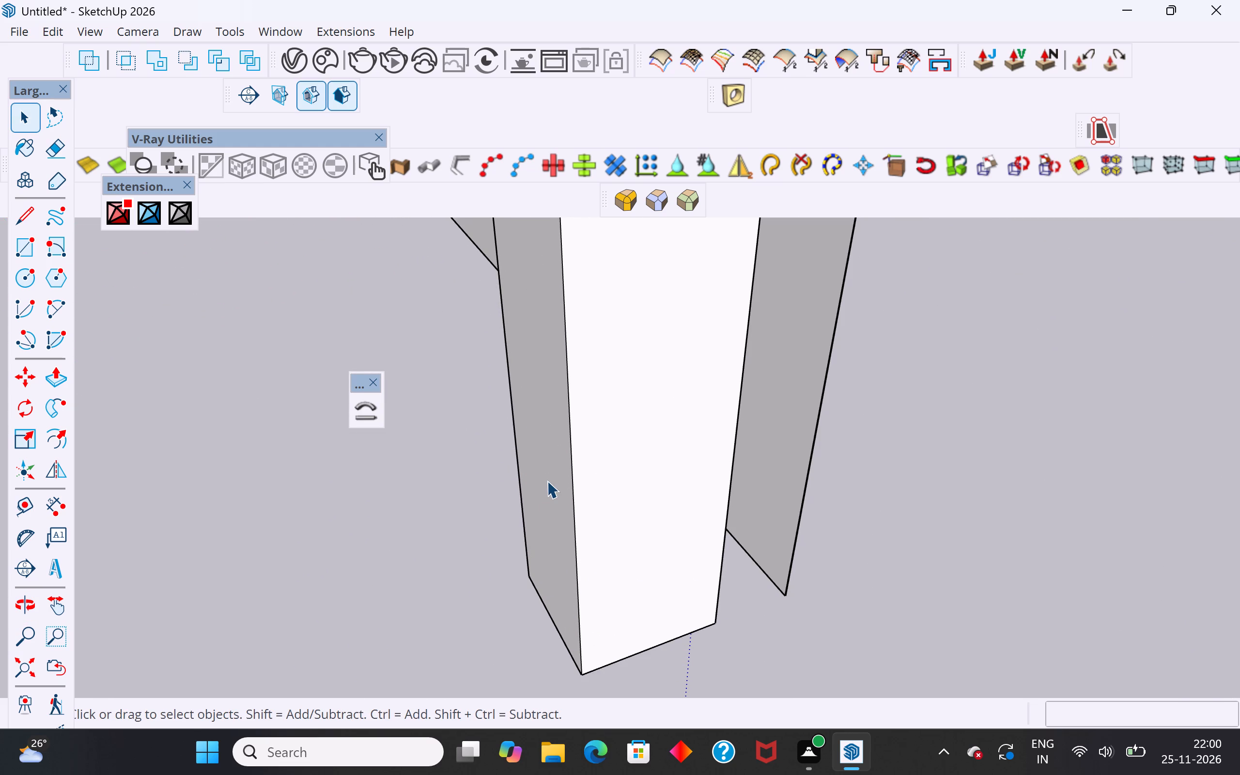
click(54, 387)
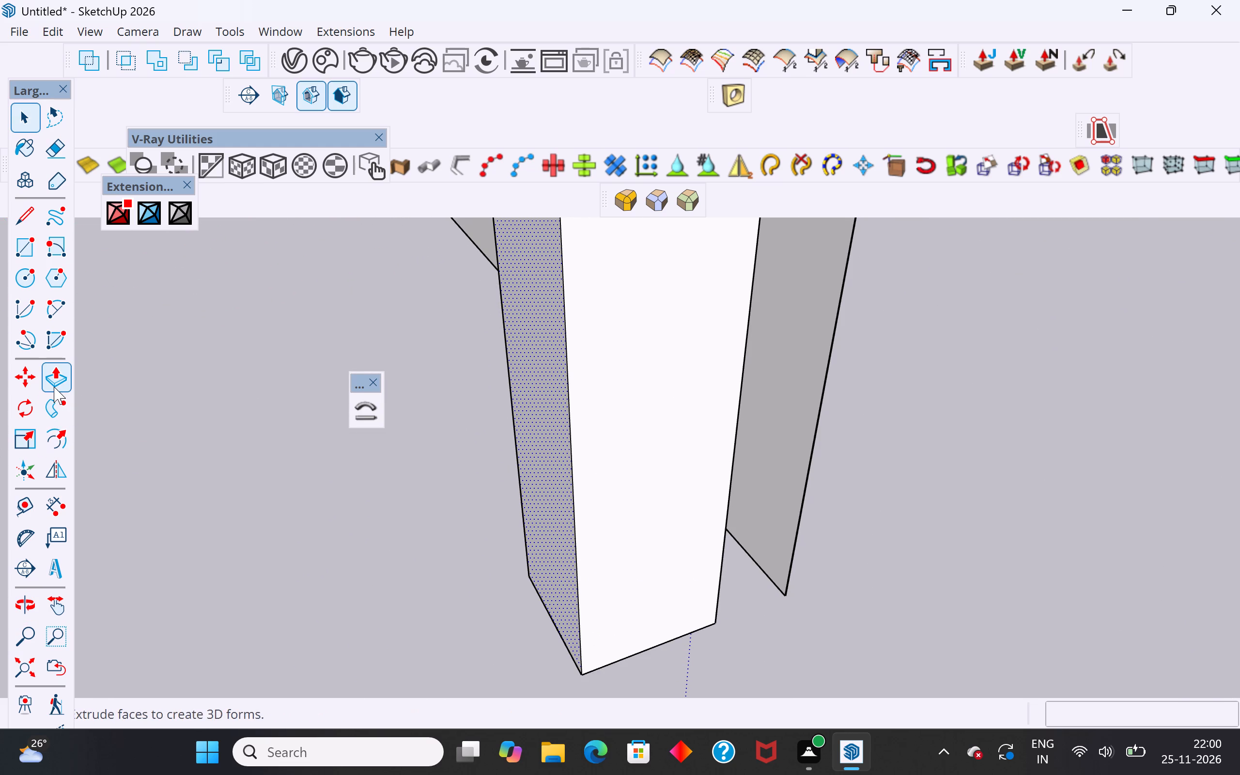
click(583, 672)
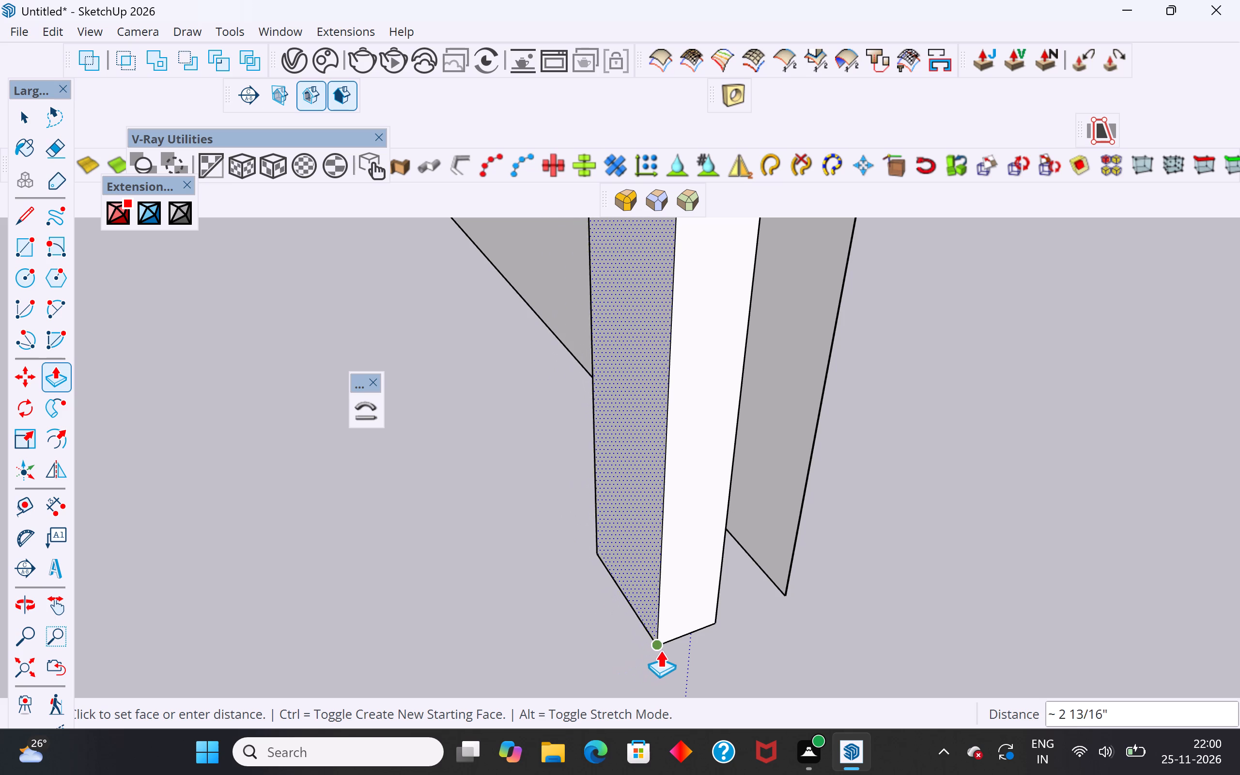
click(674, 646)
click(19, 129)
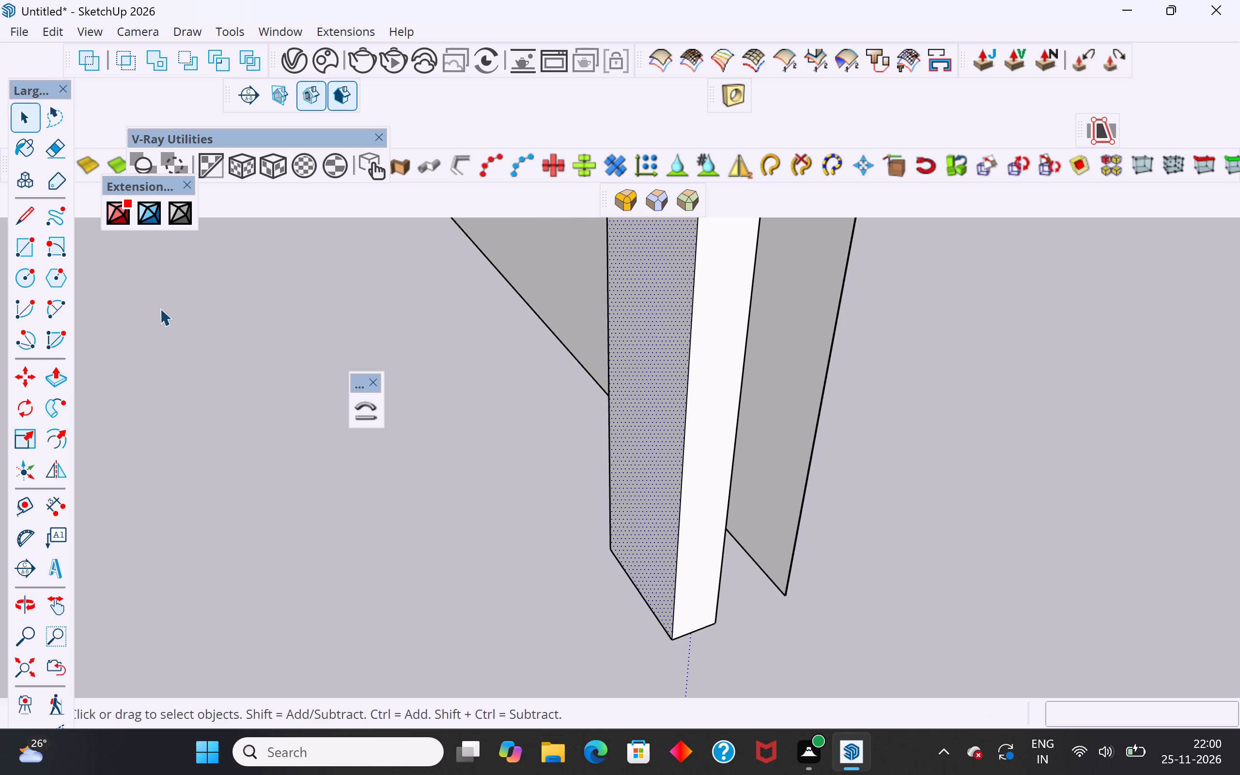
drag(167, 314, 178, 315)
Make the whole thin post beside the arched panel into a component, replacing the selected geometry.
scroll(618, 380, down, 19)
scroll(587, 397, down, 5)
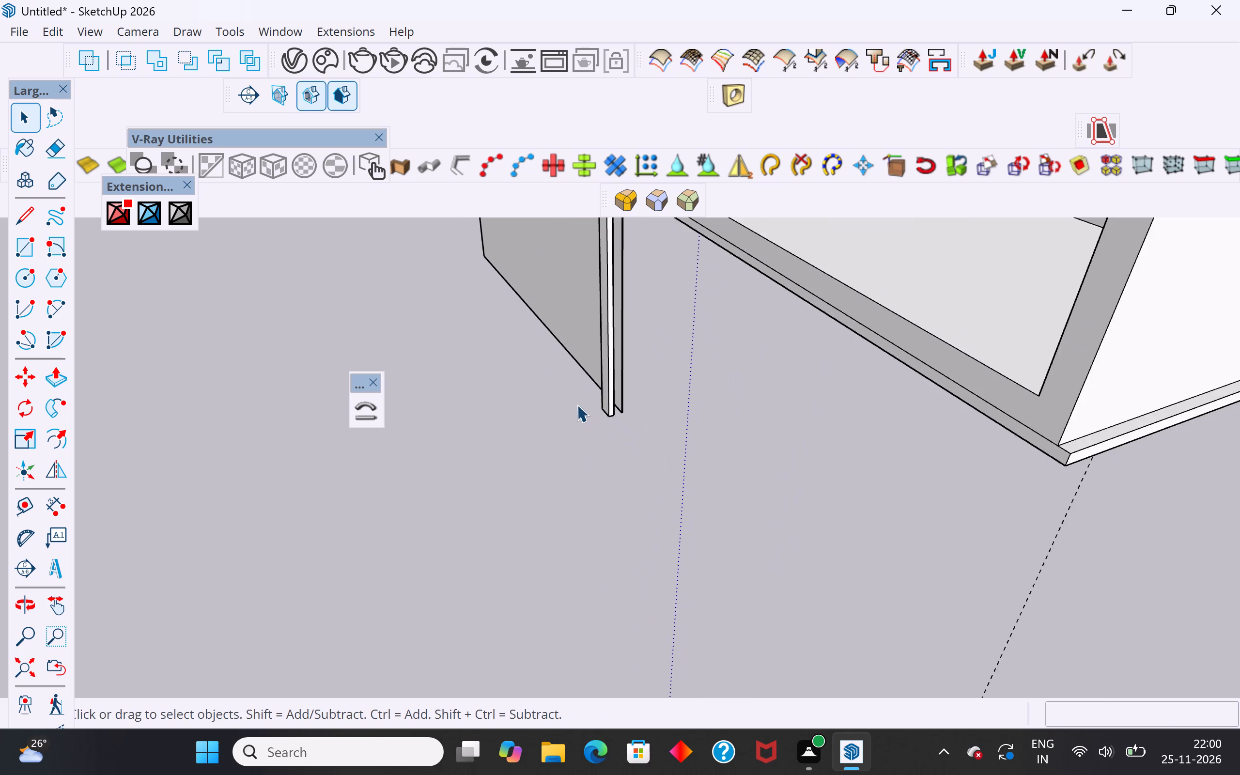
scroll(576, 405, down, 7)
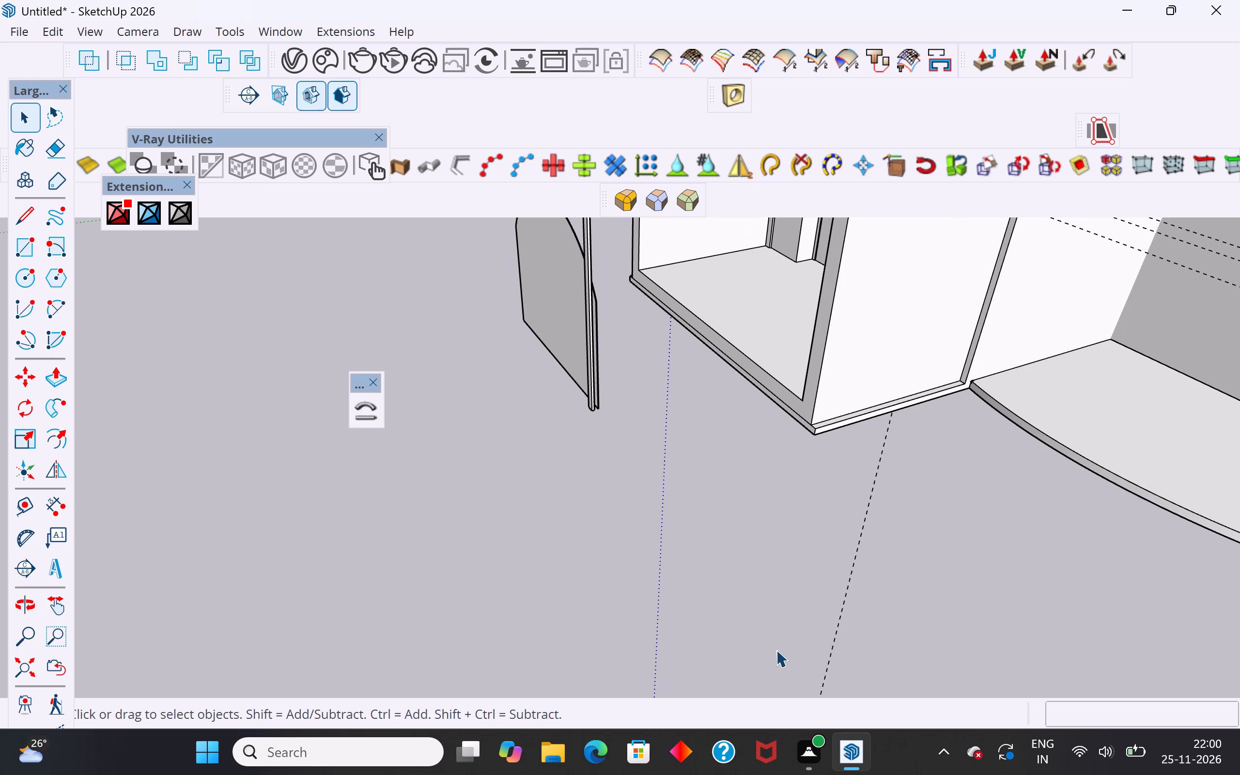
scroll(682, 495, down, 5)
middle_drag(728, 467, 1166, 518)
middle_drag(656, 456, 844, 402)
scroll(767, 348, up, 4)
middle_drag(793, 375, 847, 411)
scroll(729, 571, down, 5)
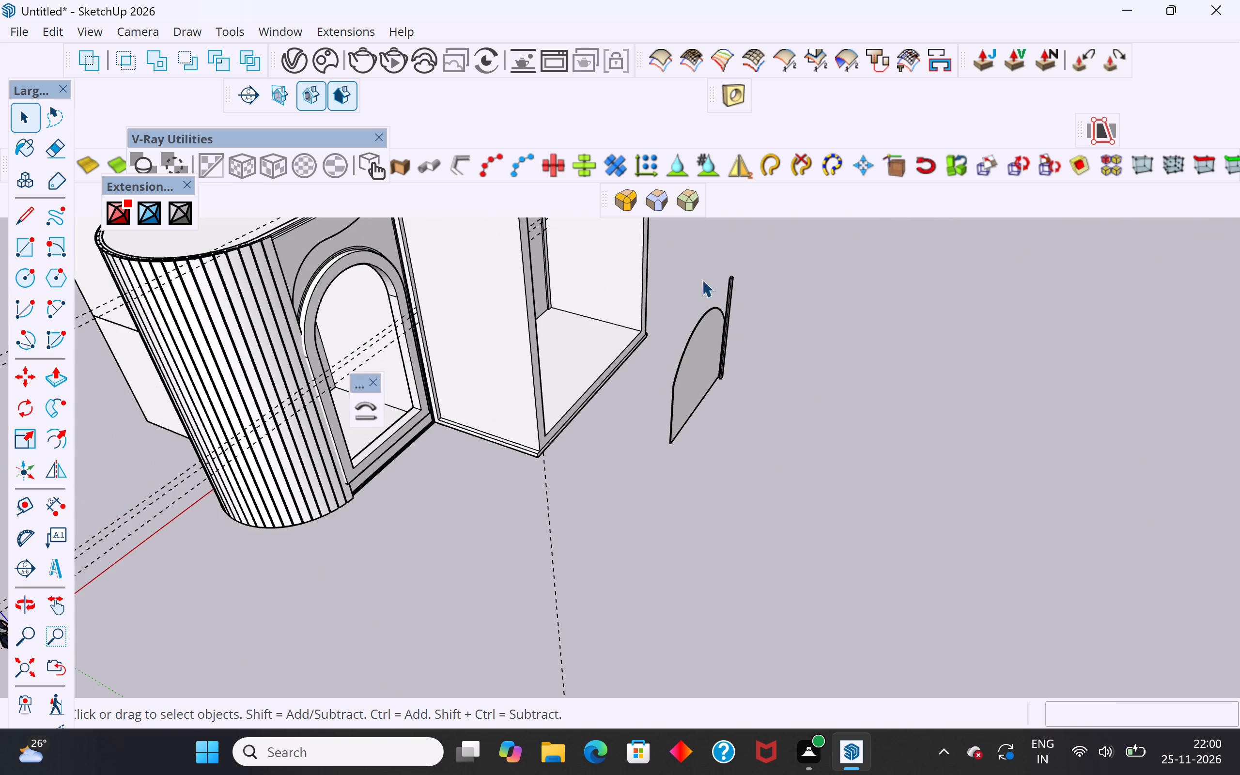
middle_drag(706, 274, 713, 246)
scroll(683, 385, up, 4)
scroll(795, 507, down, 11)
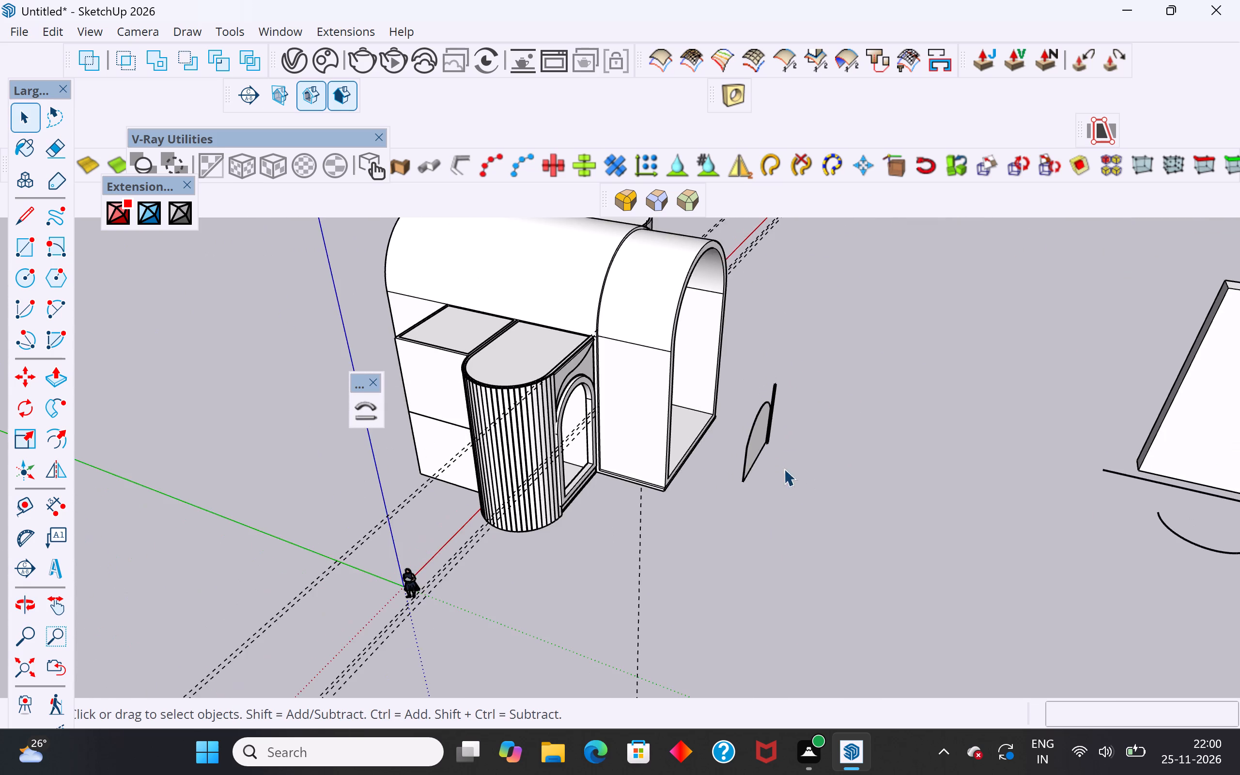
scroll(774, 455, up, 16)
click(770, 437)
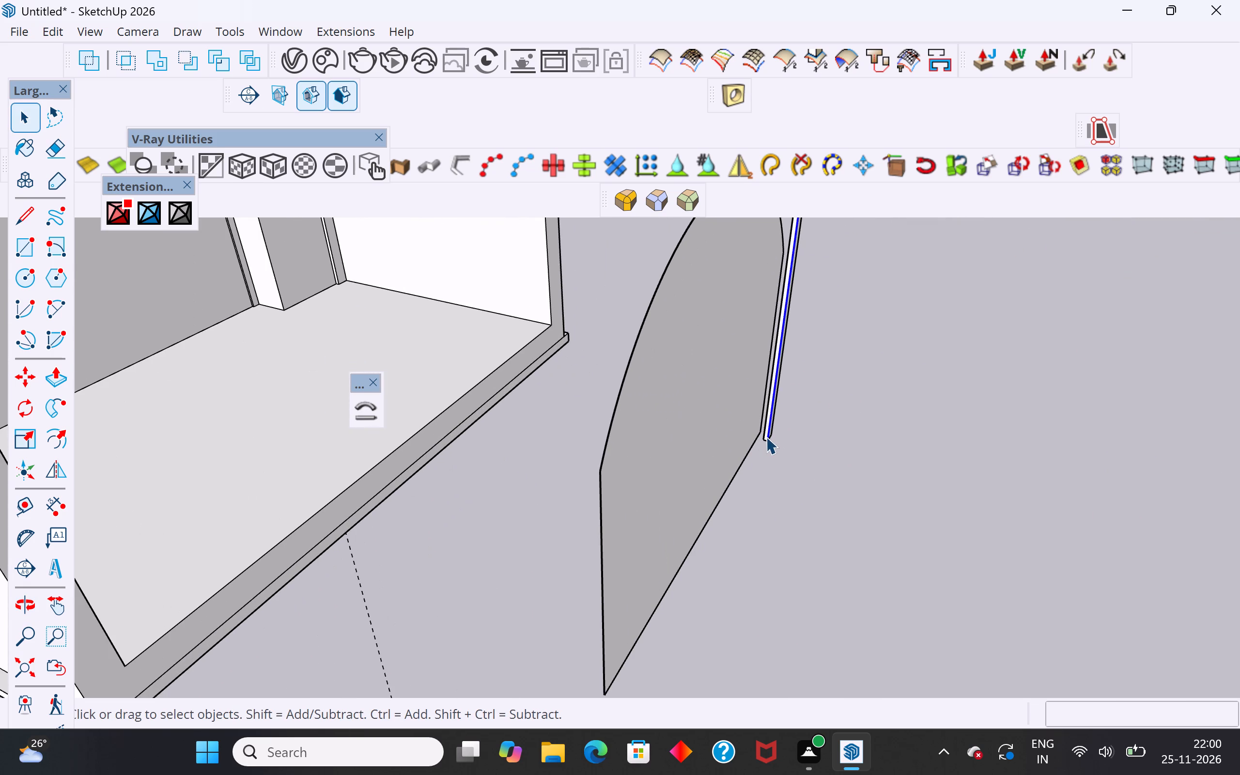
scroll(756, 435, up, 13)
middle_drag(775, 464, 796, 416)
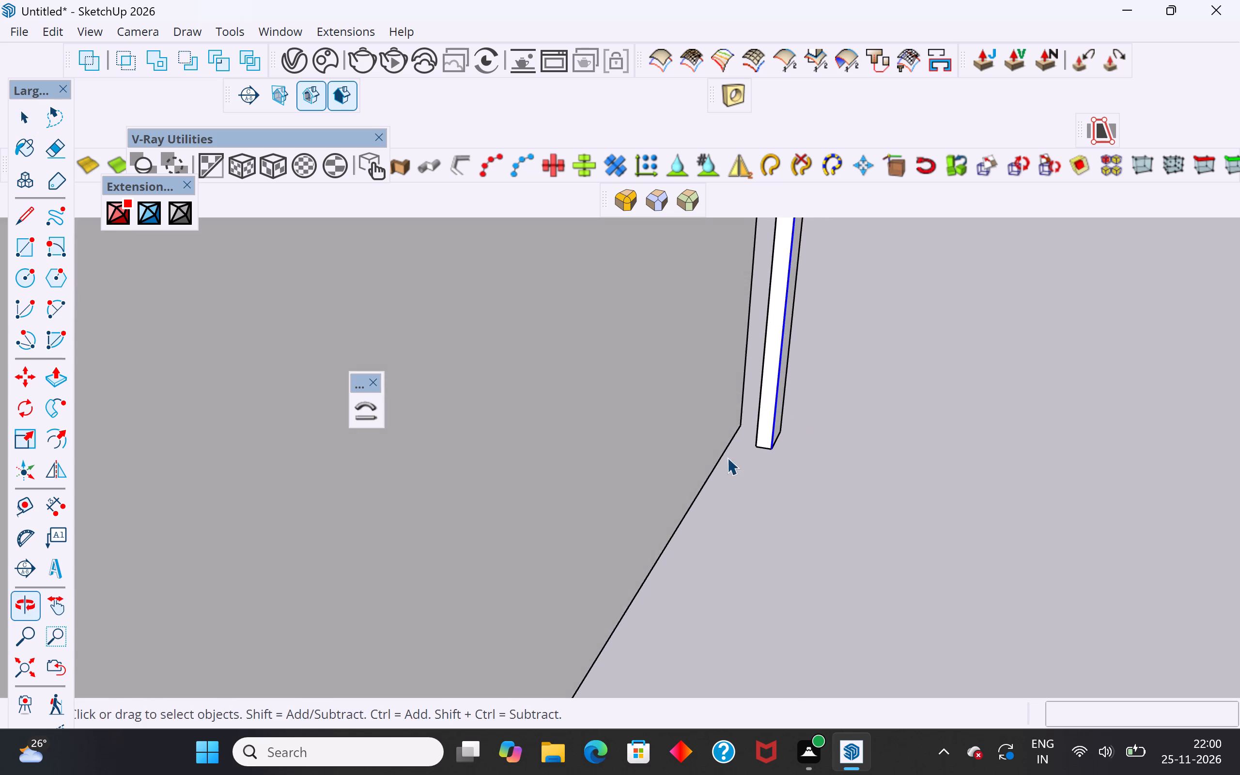
middle_drag(743, 437, 779, 406)
triple_click(768, 398)
click(765, 395)
right_click(765, 395)
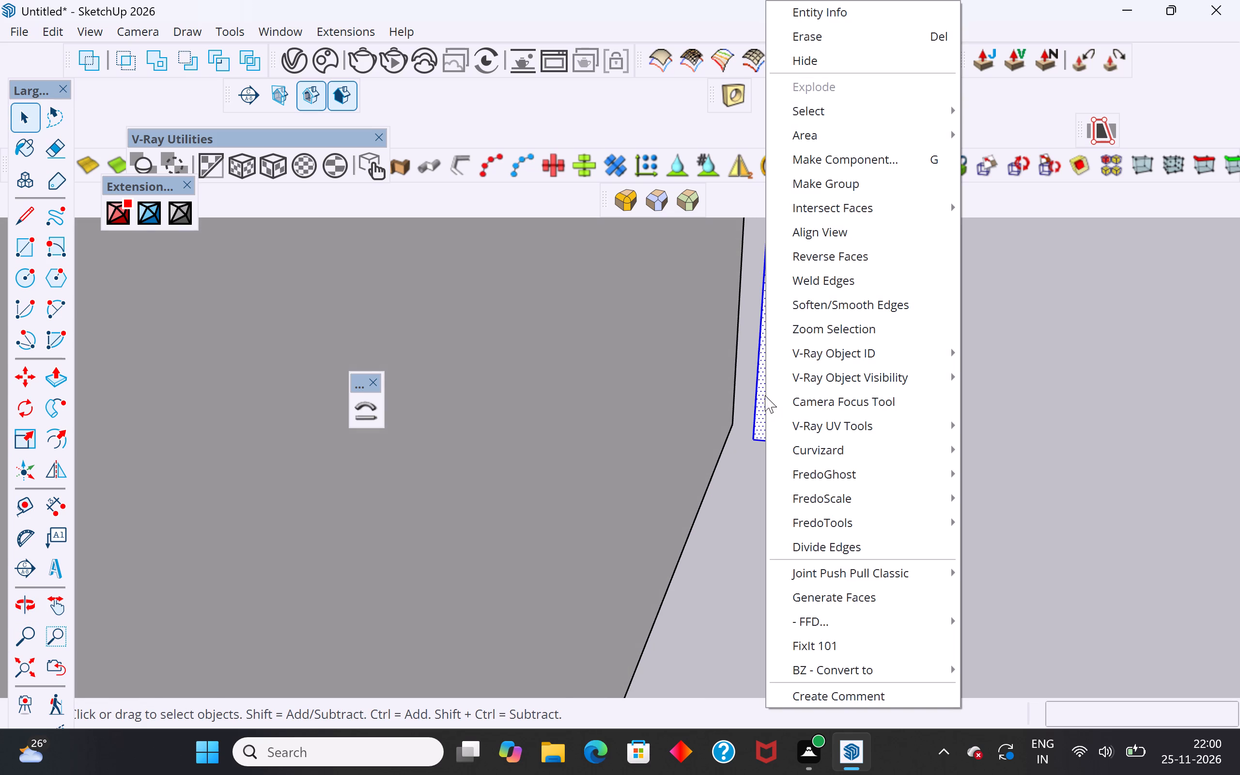
click(827, 162)
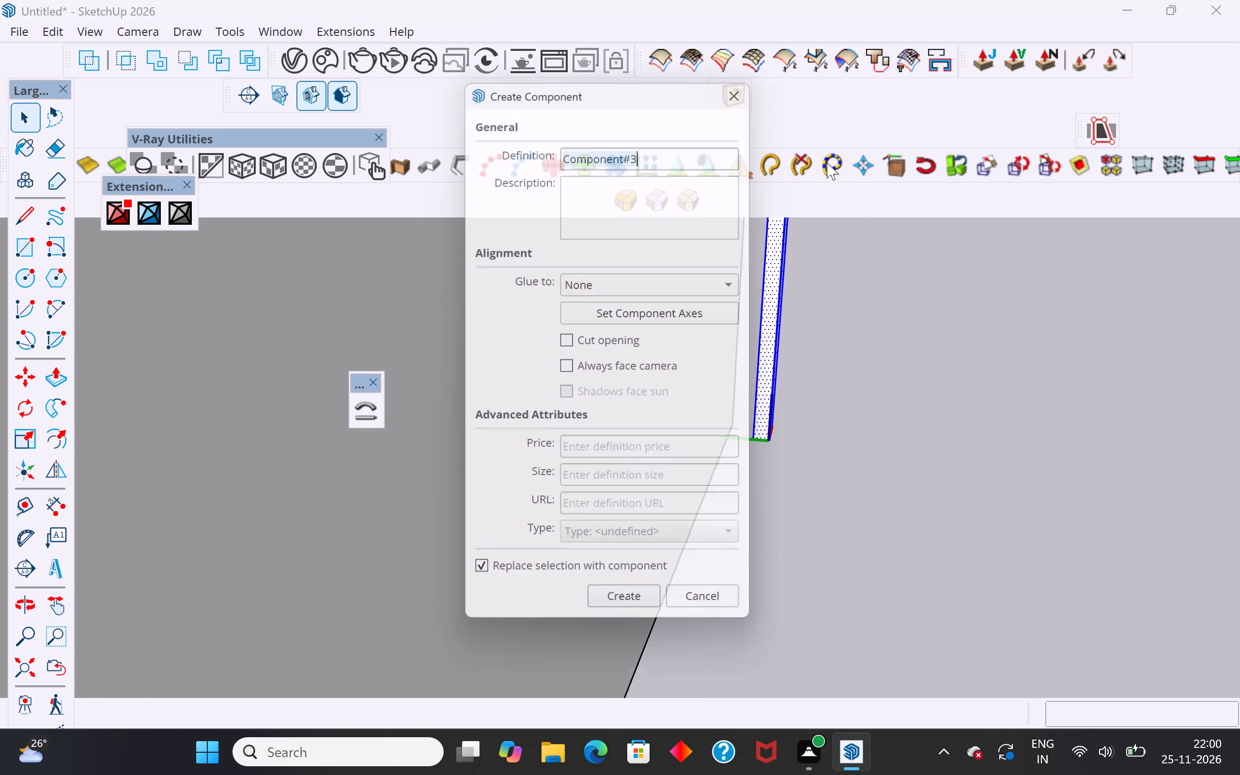
click(638, 615)
click(917, 409)
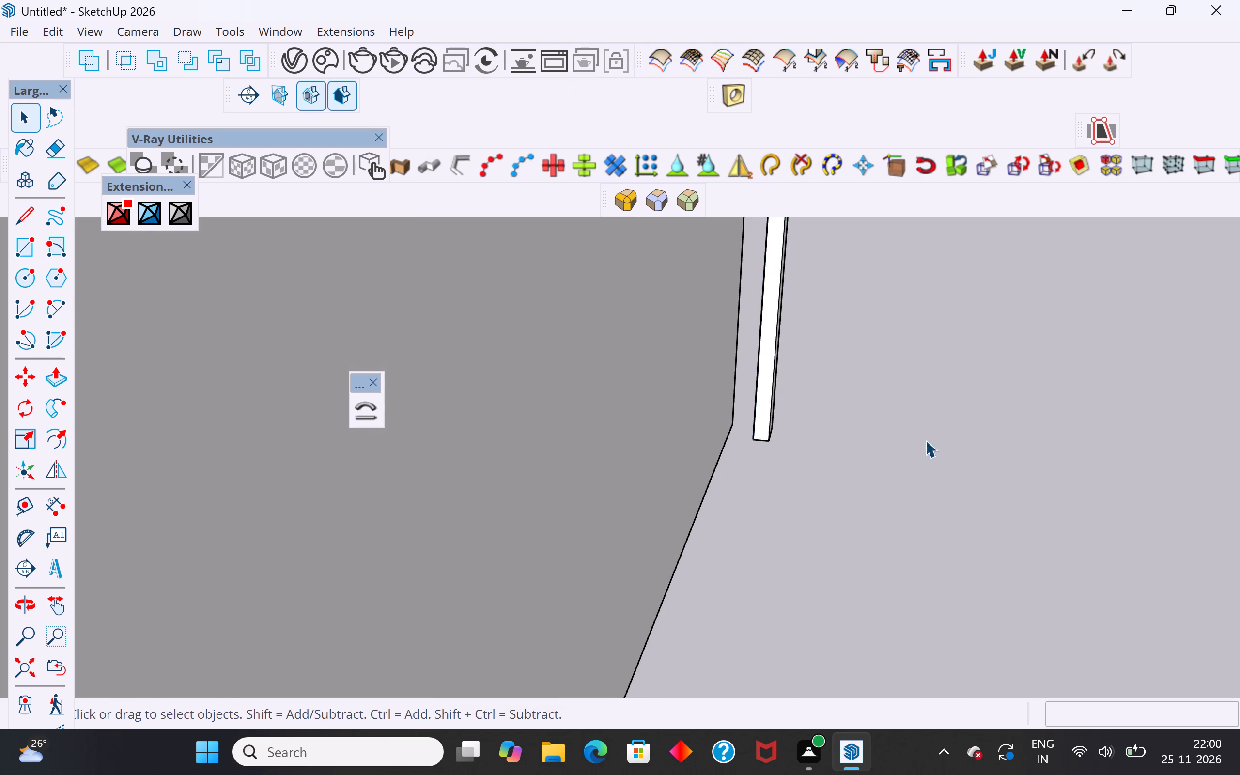
Copy the post component from its bottom corner to the arched panel's opposite bottom end, about 11' 9" away.
scroll(763, 599, down, 17)
middle_drag(871, 471, 754, 488)
scroll(918, 504, down, 6)
scroll(904, 435, down, 4)
middle_drag(806, 524, 759, 562)
scroll(714, 529, up, 12)
click(761, 467)
scroll(747, 479, up, 2)
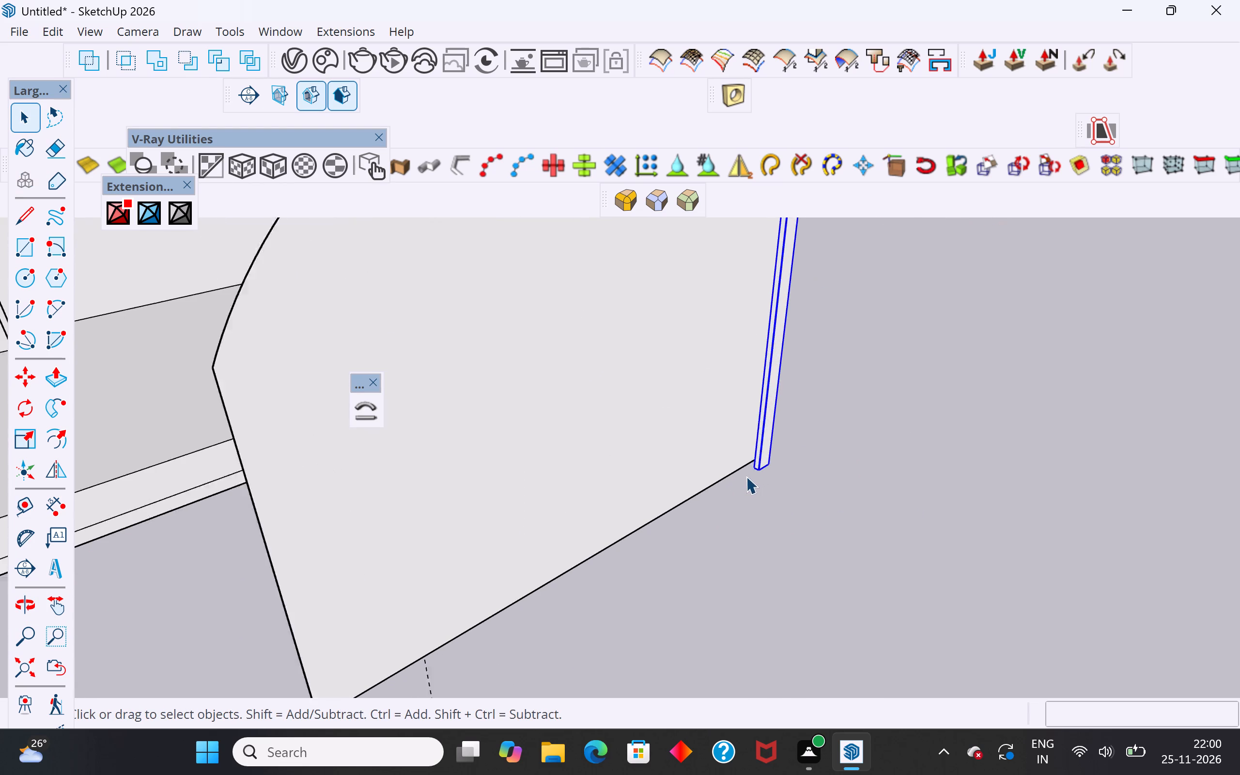
scroll(746, 476, up, 2)
key(m)
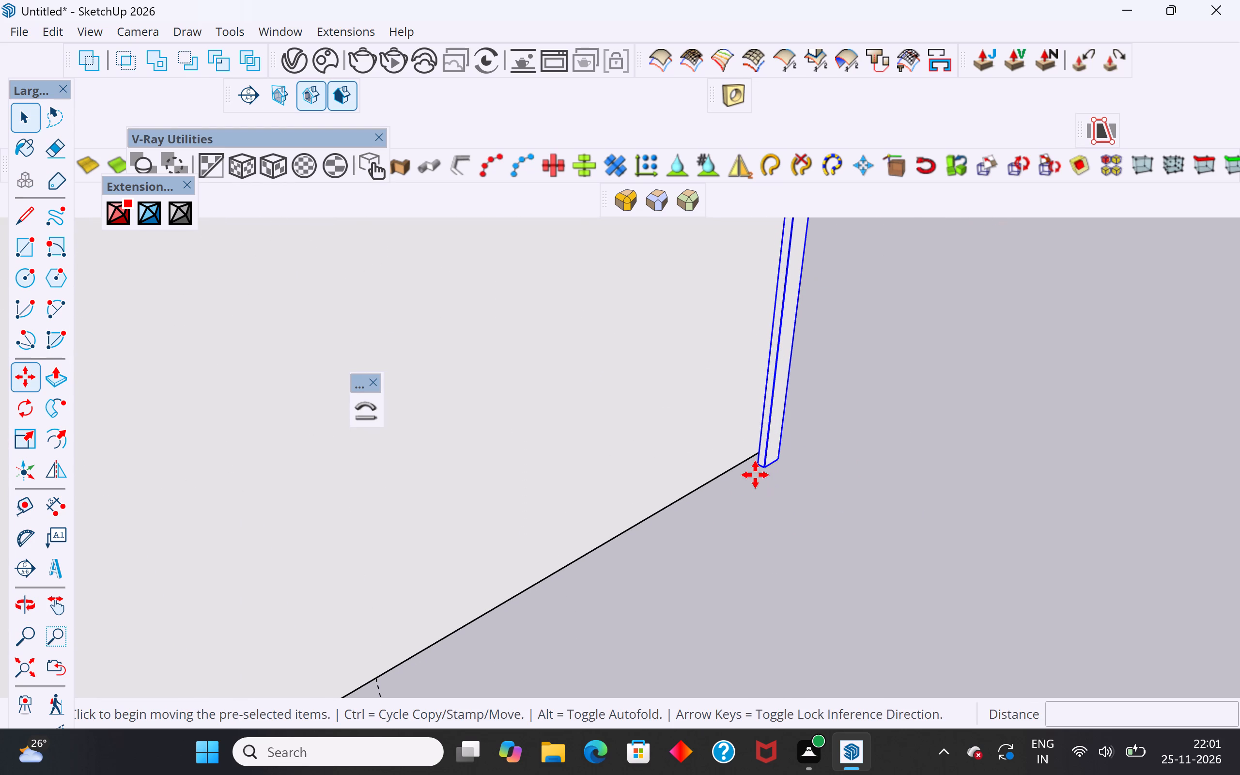
scroll(739, 457, up, 10)
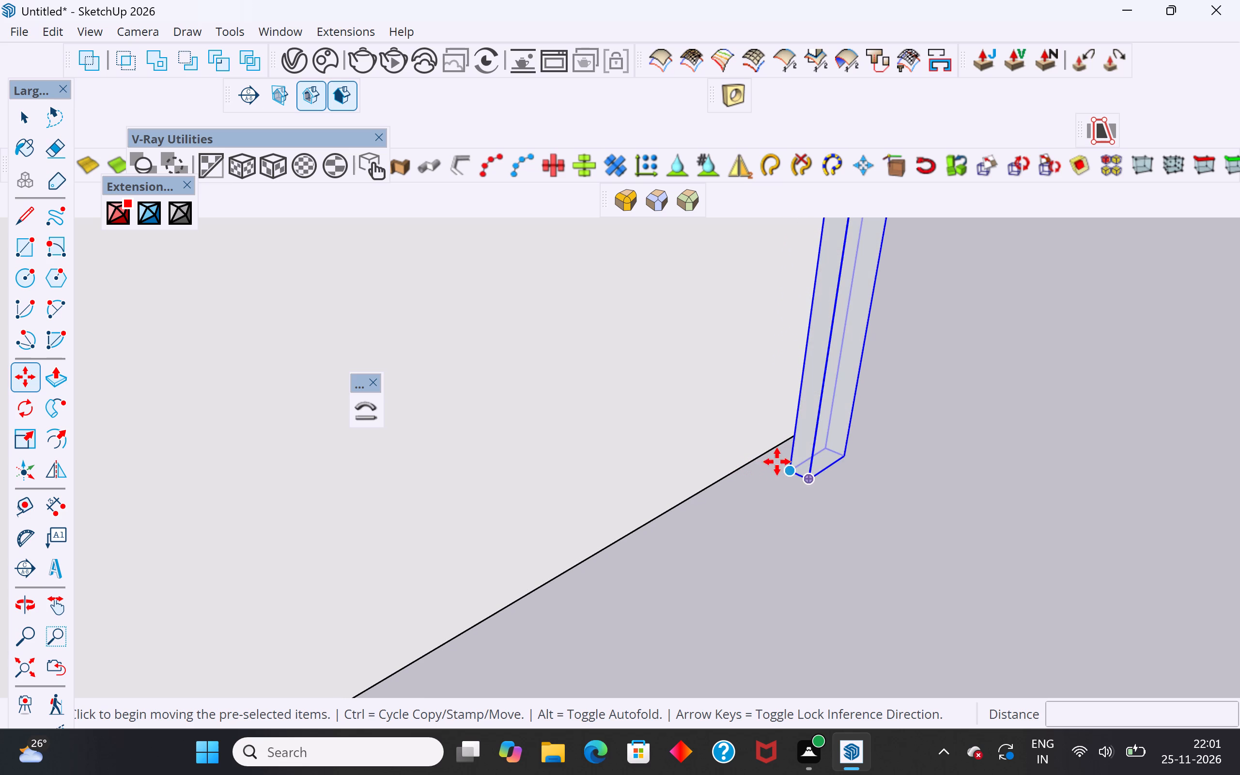
click(783, 468)
scroll(789, 467, down, 11)
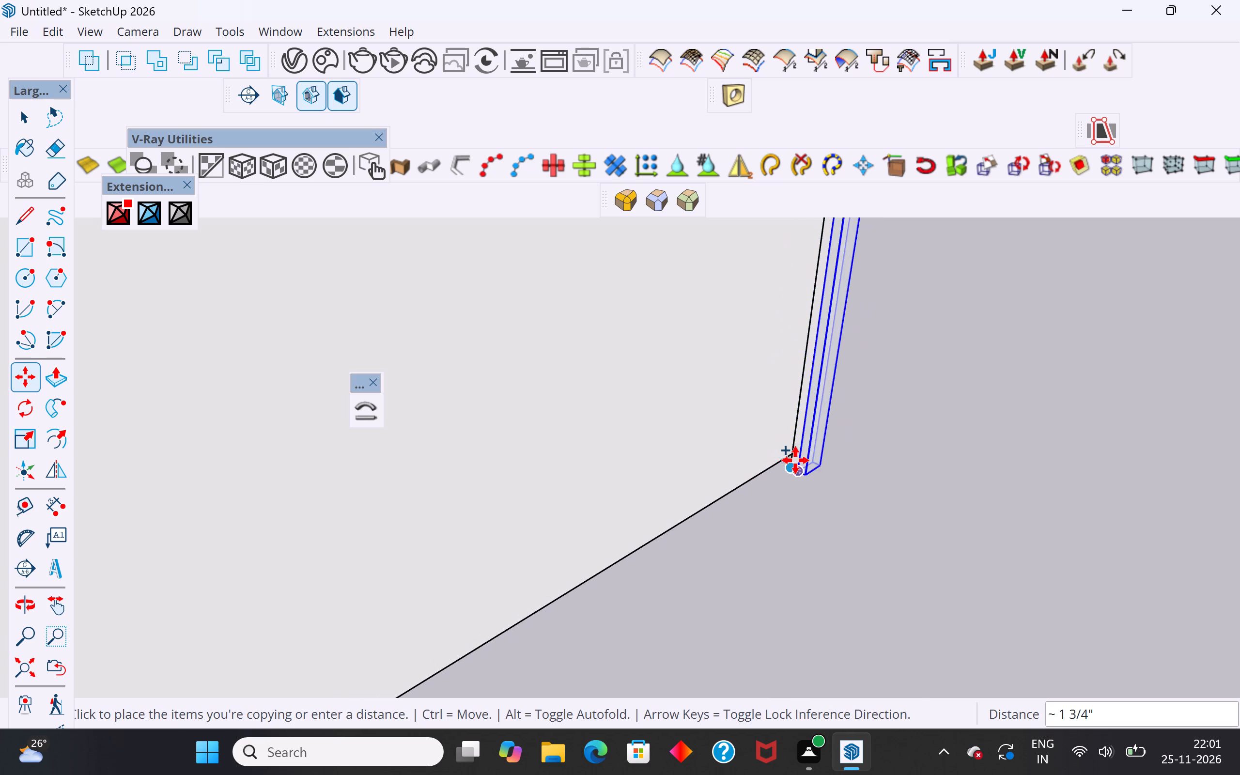
scroll(795, 460, down, 8)
middle_drag(580, 614, 851, 554)
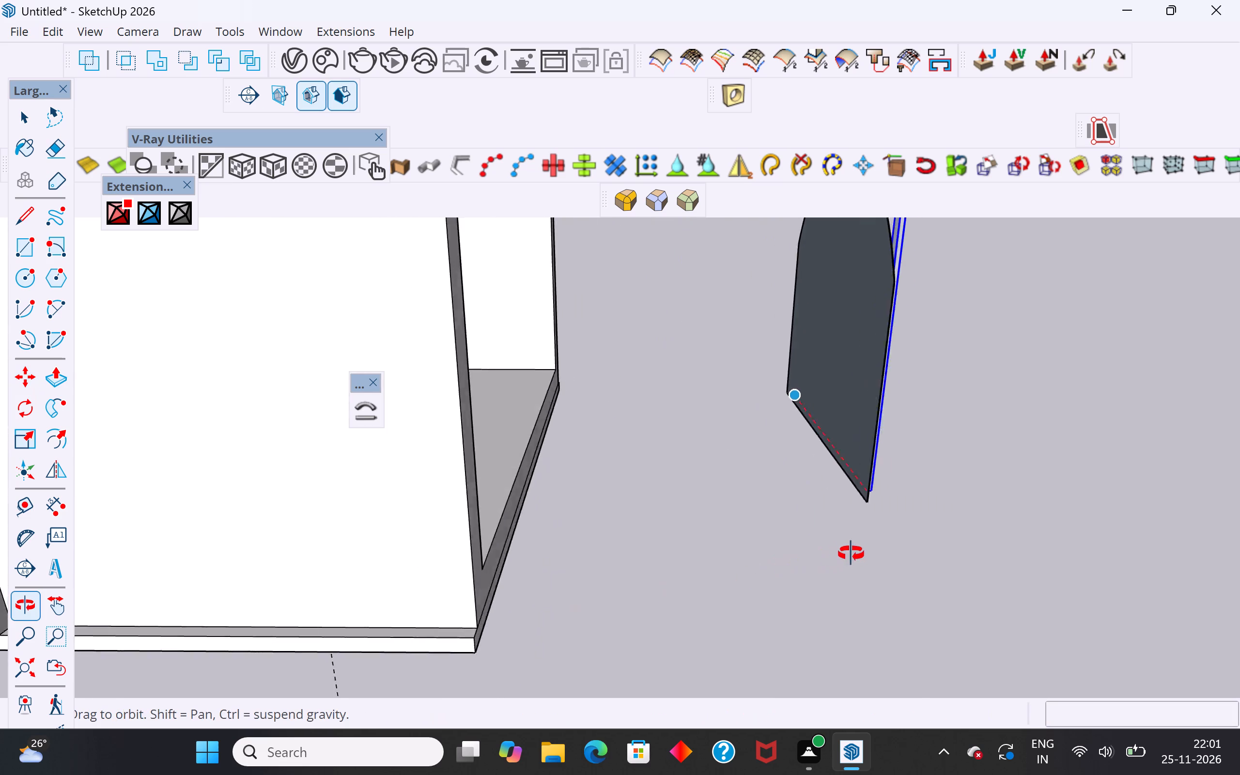
middle_drag(851, 554, 853, 553)
scroll(915, 489, up, 8)
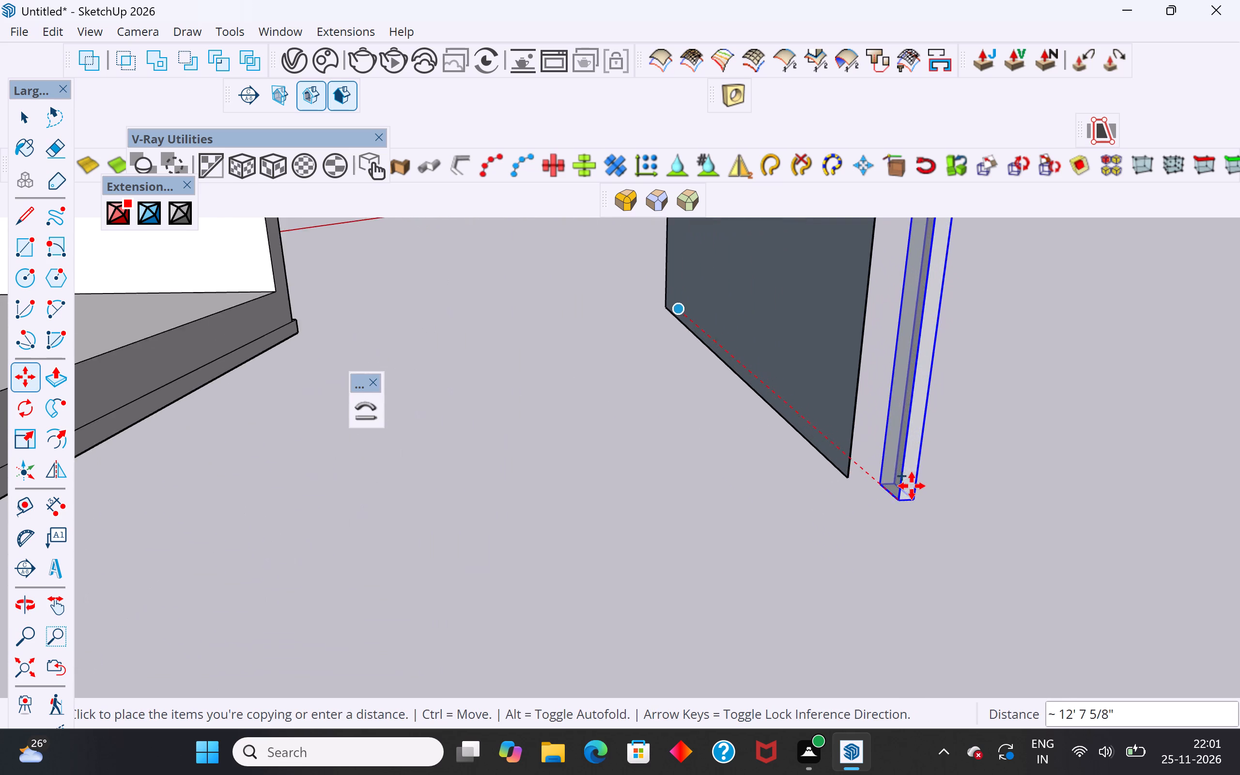
scroll(912, 486, up, 5)
middle_drag(828, 447, 740, 476)
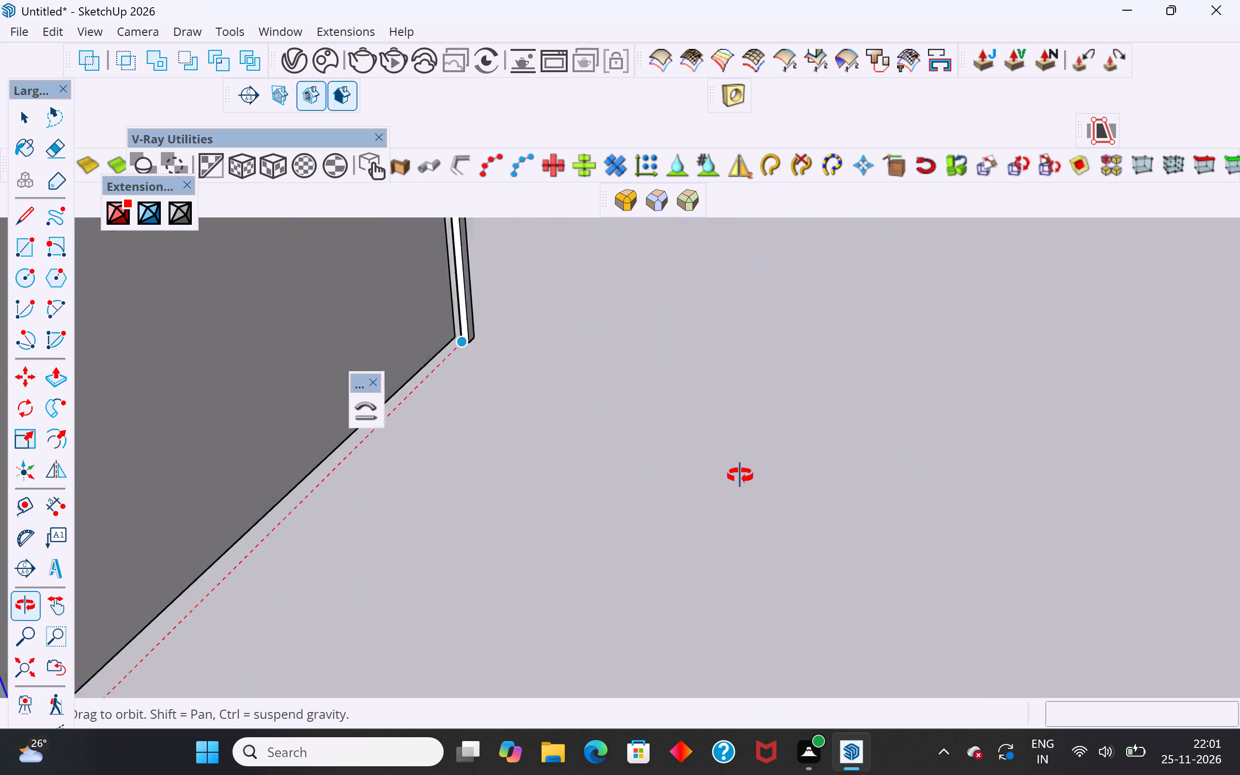
middle_drag(740, 476, 742, 476)
scroll(742, 476, up, 1)
scroll(954, 433, down, 11)
scroll(731, 529, up, 6)
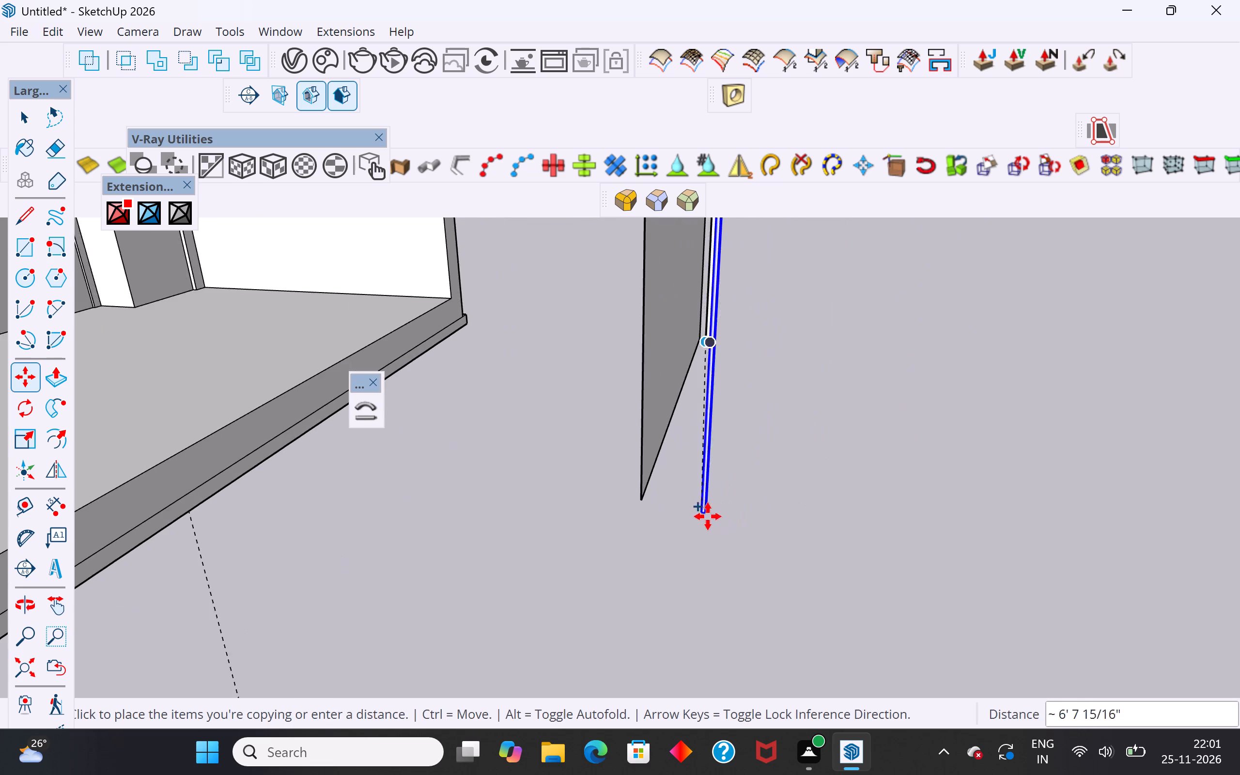
scroll(708, 516, up, 8)
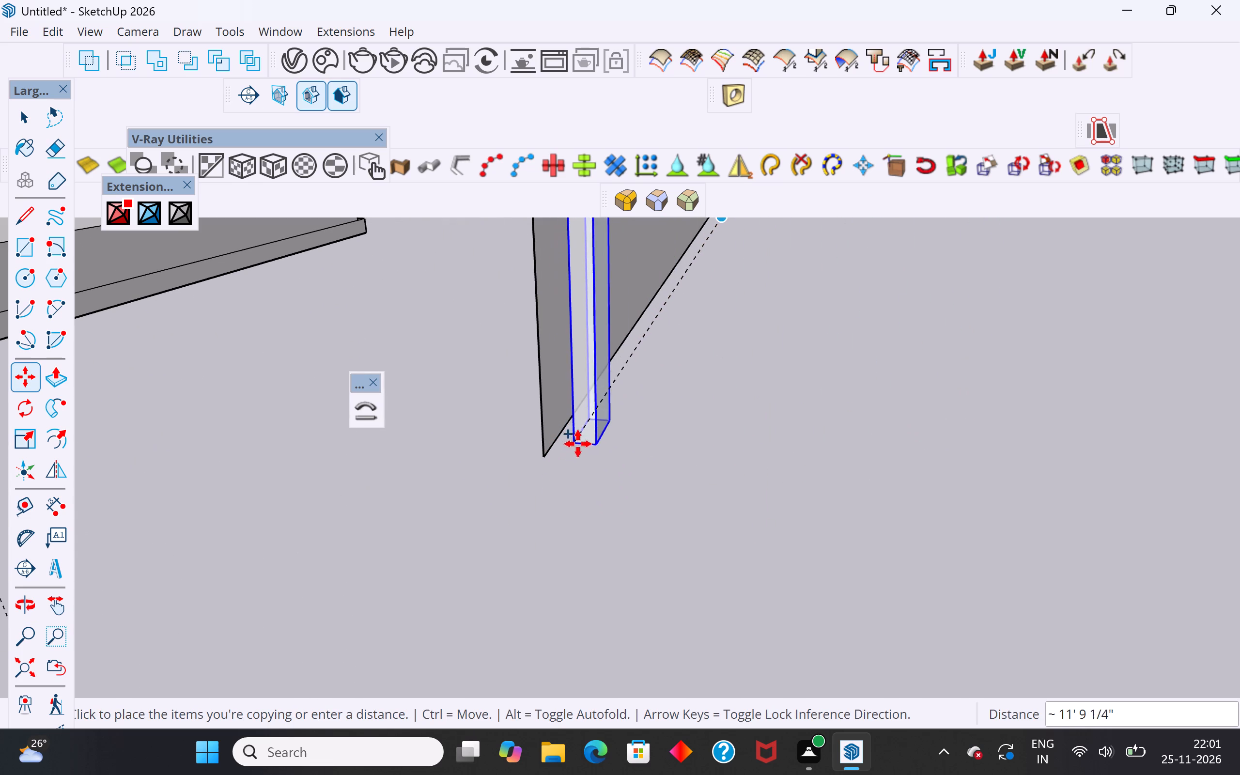
click(586, 444)
Draw a reference line about 3" long outward along the green axis from the arched panel's bottom corner near the copied post.
scroll(699, 511, up, 1)
middle_drag(700, 511, 760, 508)
scroll(711, 554, down, 5)
click(23, 217)
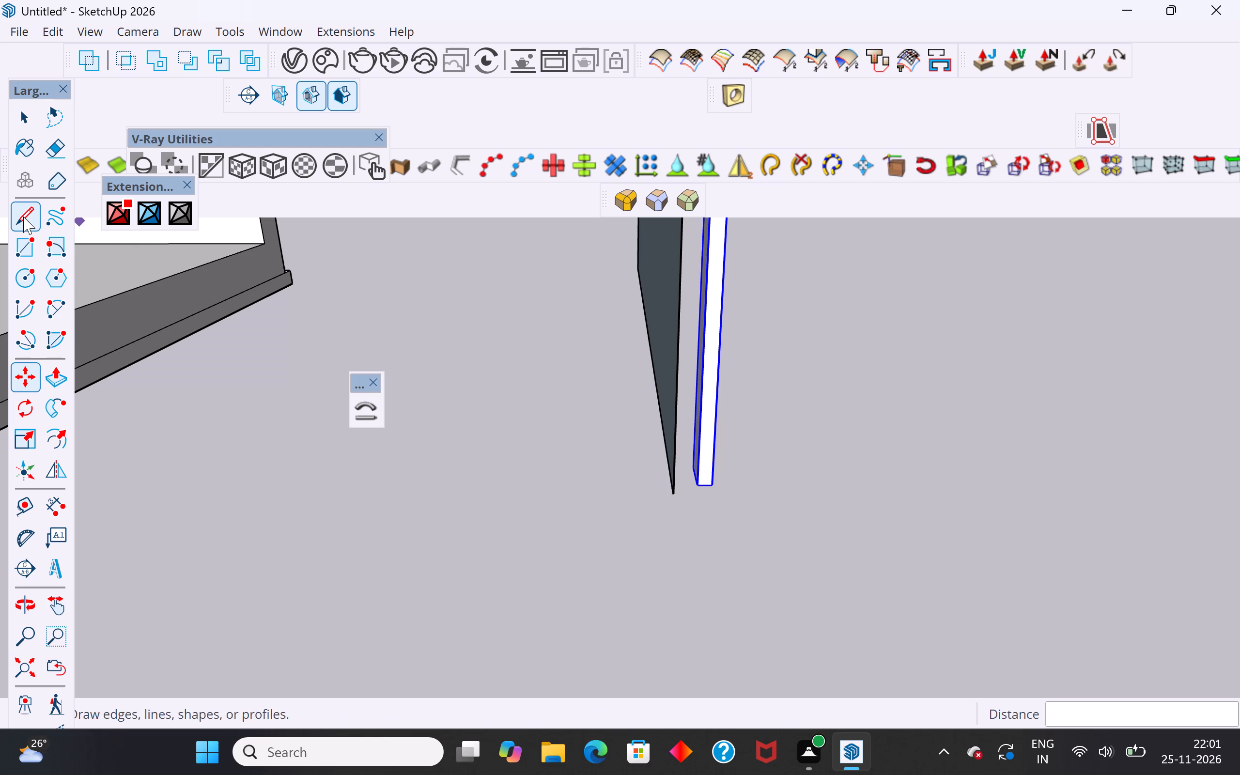
scroll(704, 474, up, 7)
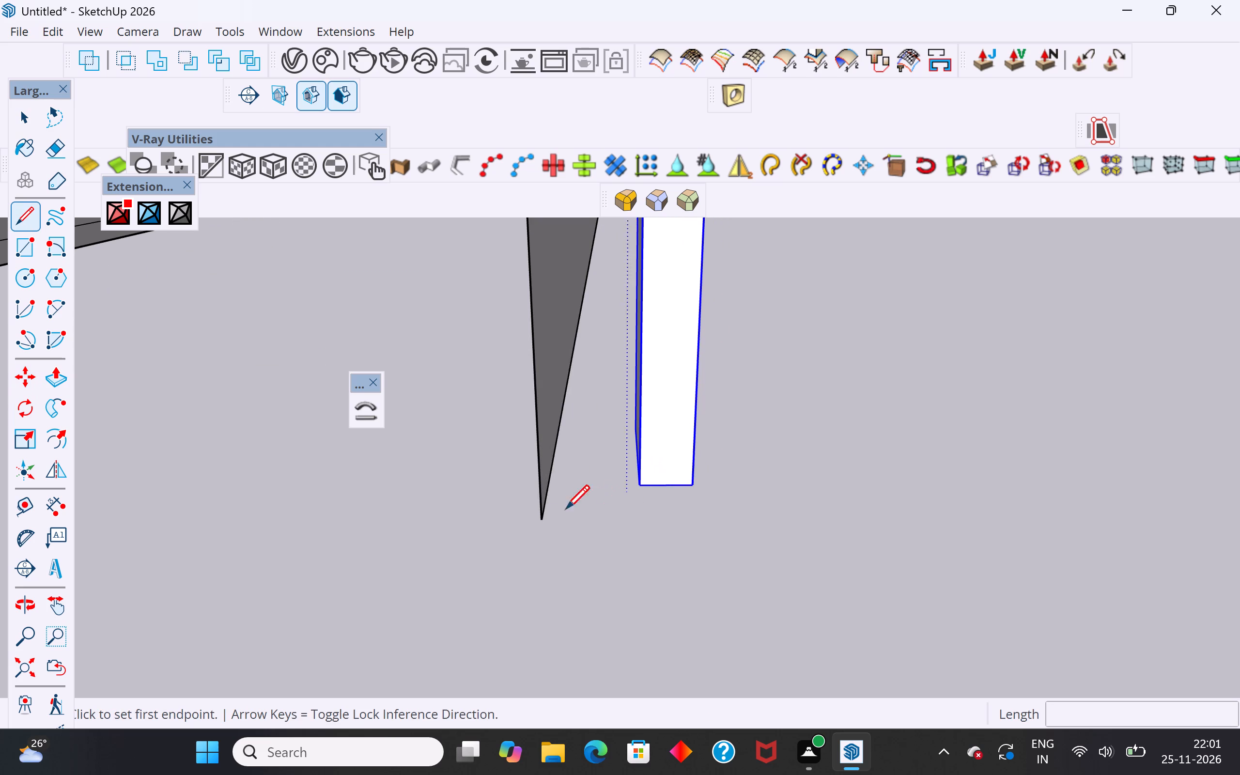
click(544, 520)
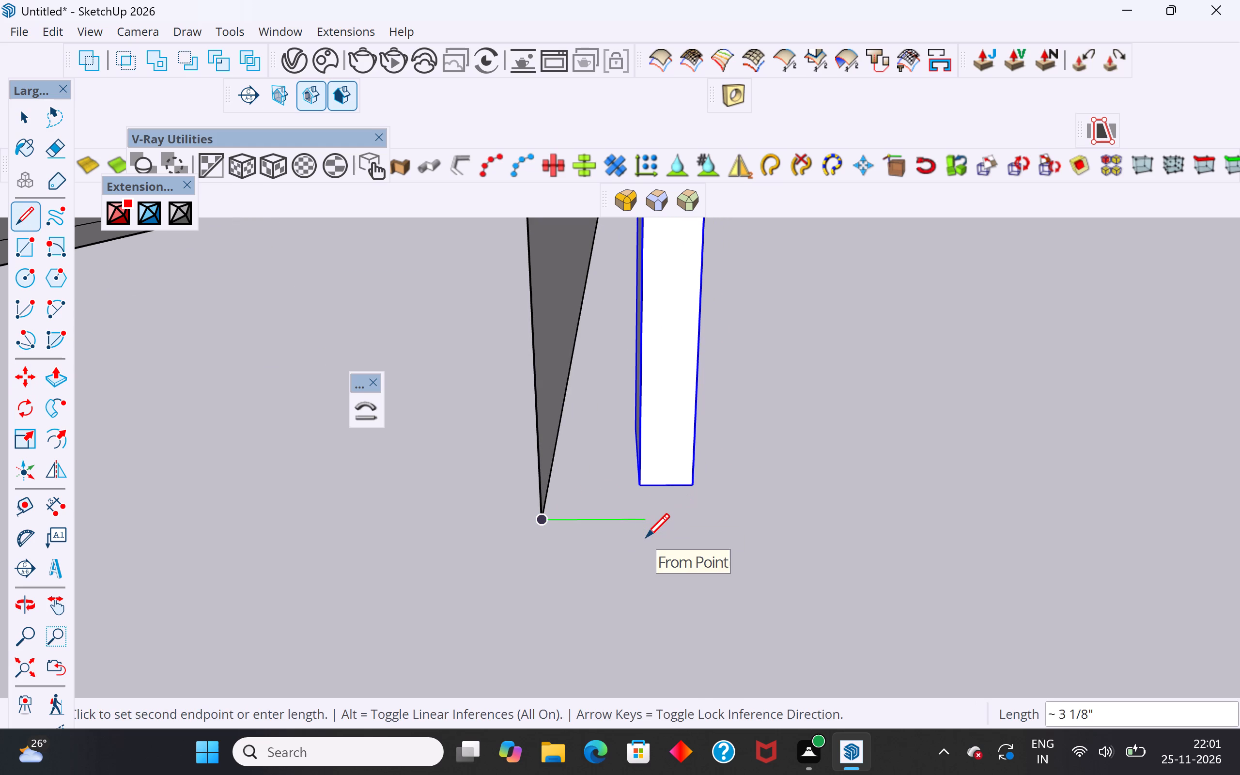
click(642, 540)
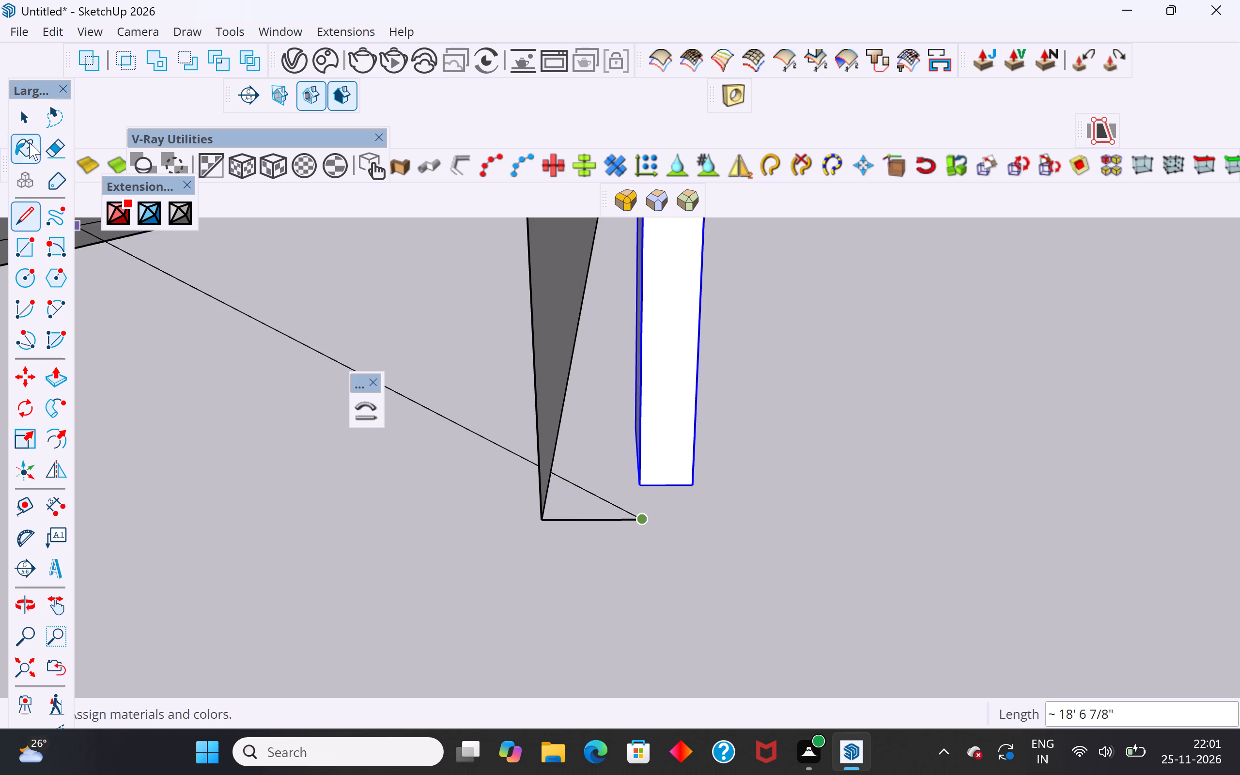
click(25, 118)
click(441, 347)
Move the copied post by its bottom inner corner about 2 7/16" onto the free end of the short reference line.
middle_drag(680, 564, 643, 604)
scroll(1008, 309, down, 5)
middle_drag(1038, 411, 703, 420)
scroll(763, 518, up, 4)
click(809, 546)
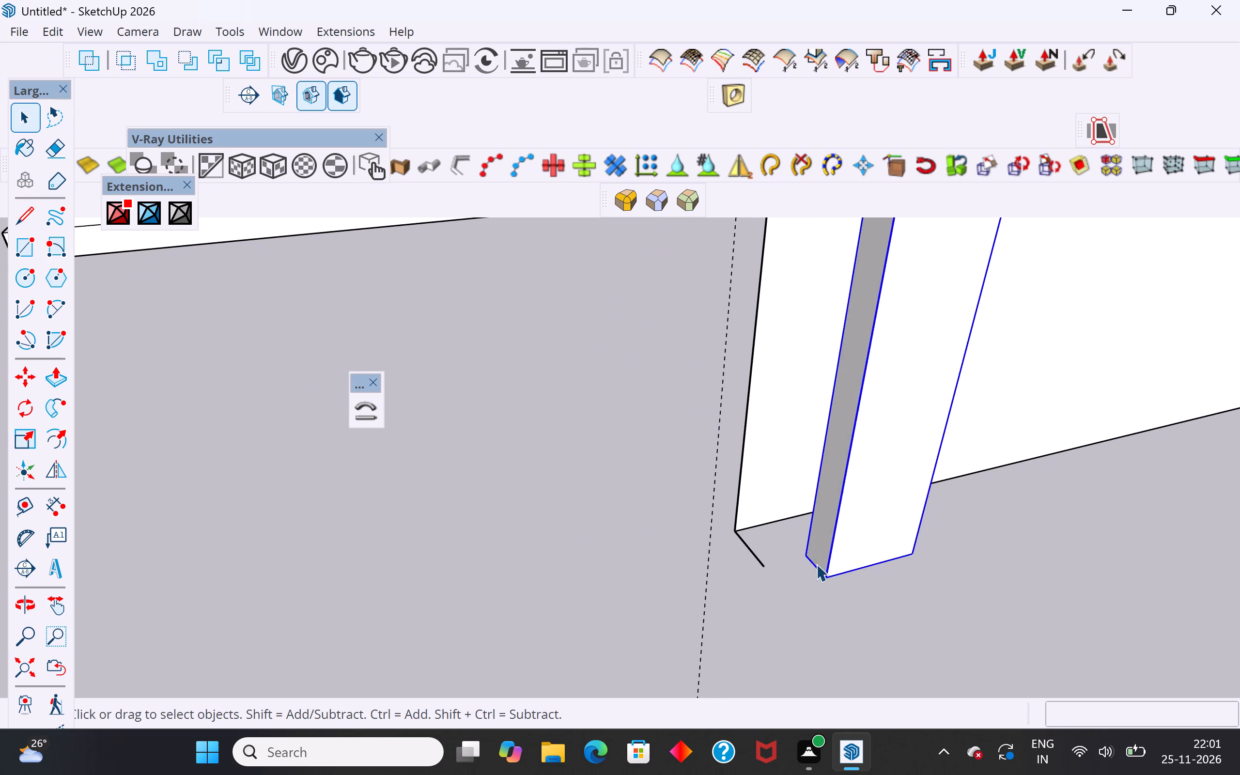
scroll(815, 569, up, 8)
key(m)
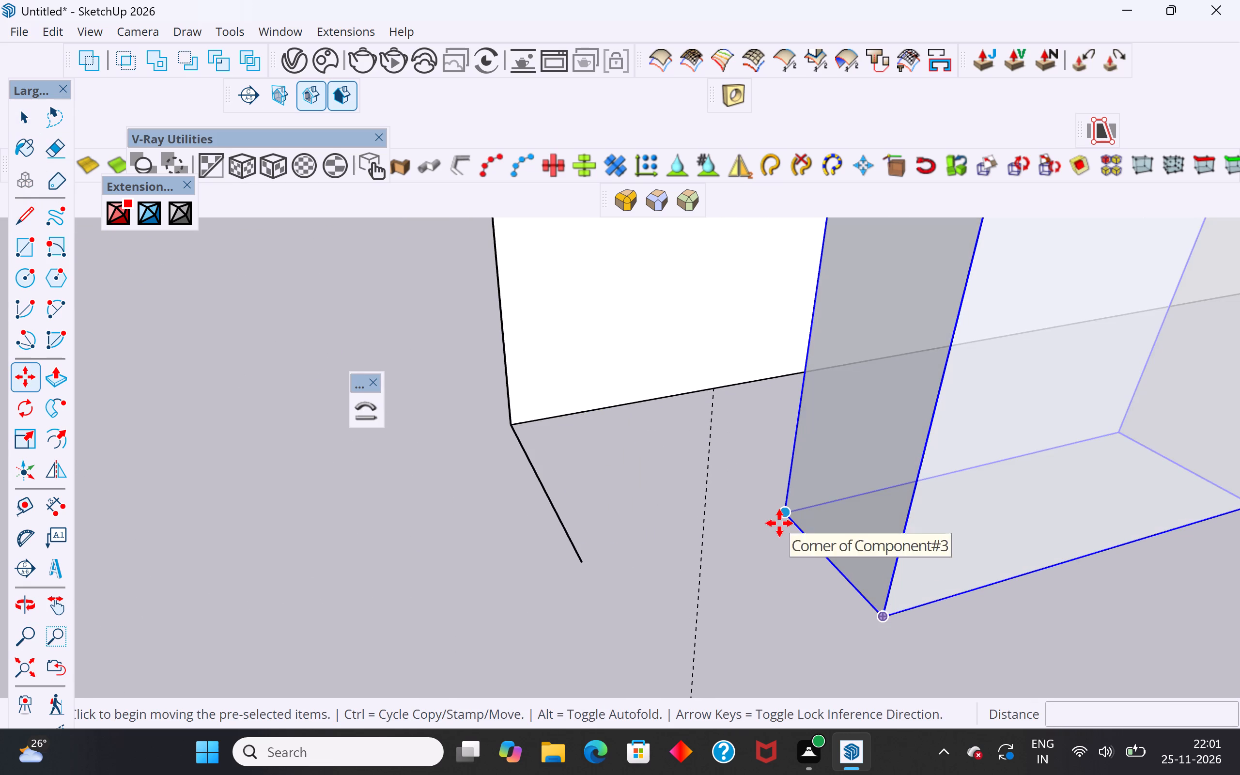
click(779, 523)
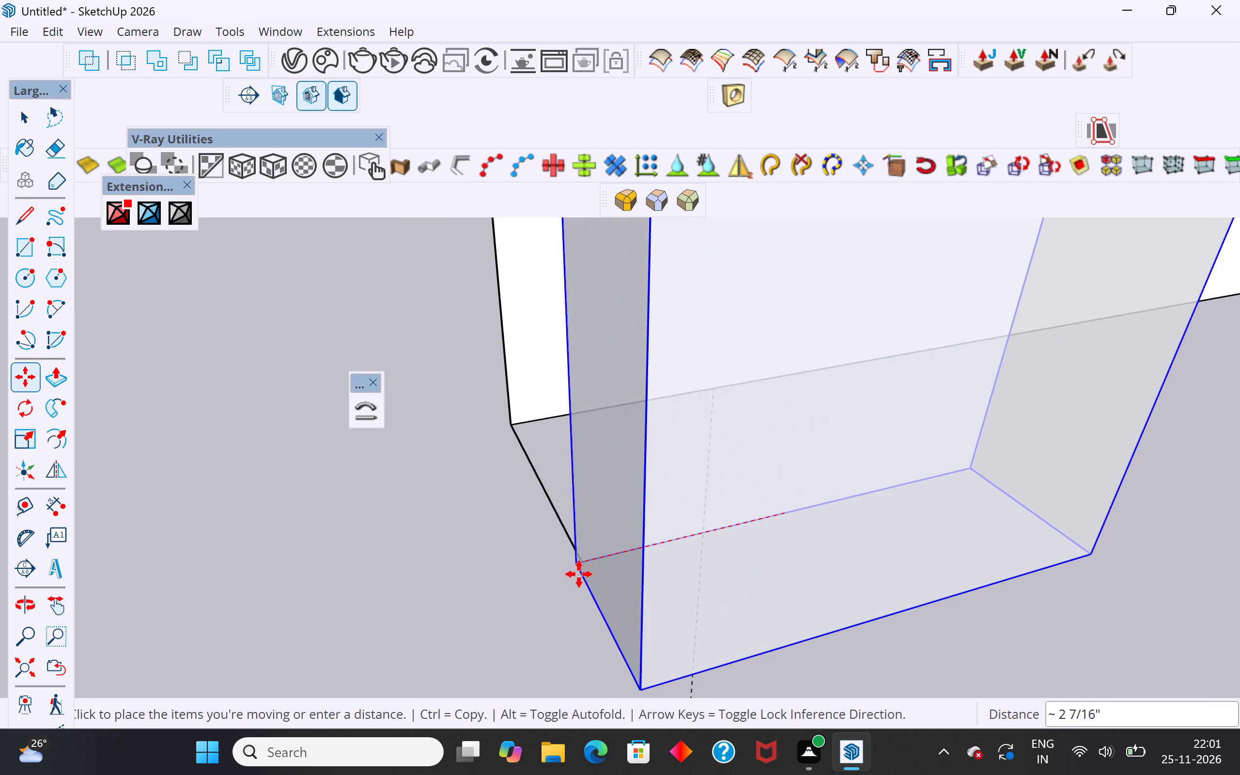
scroll(582, 572, up, 4)
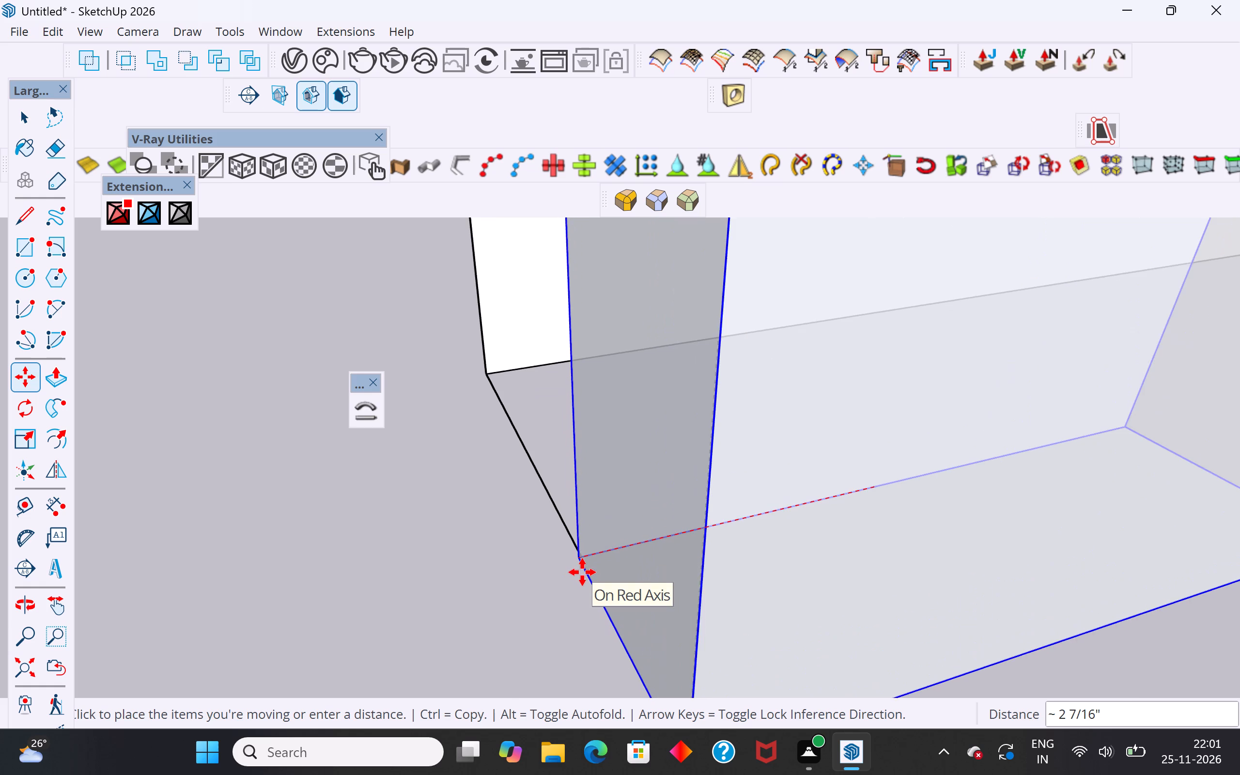
middle_drag(611, 565, 715, 538)
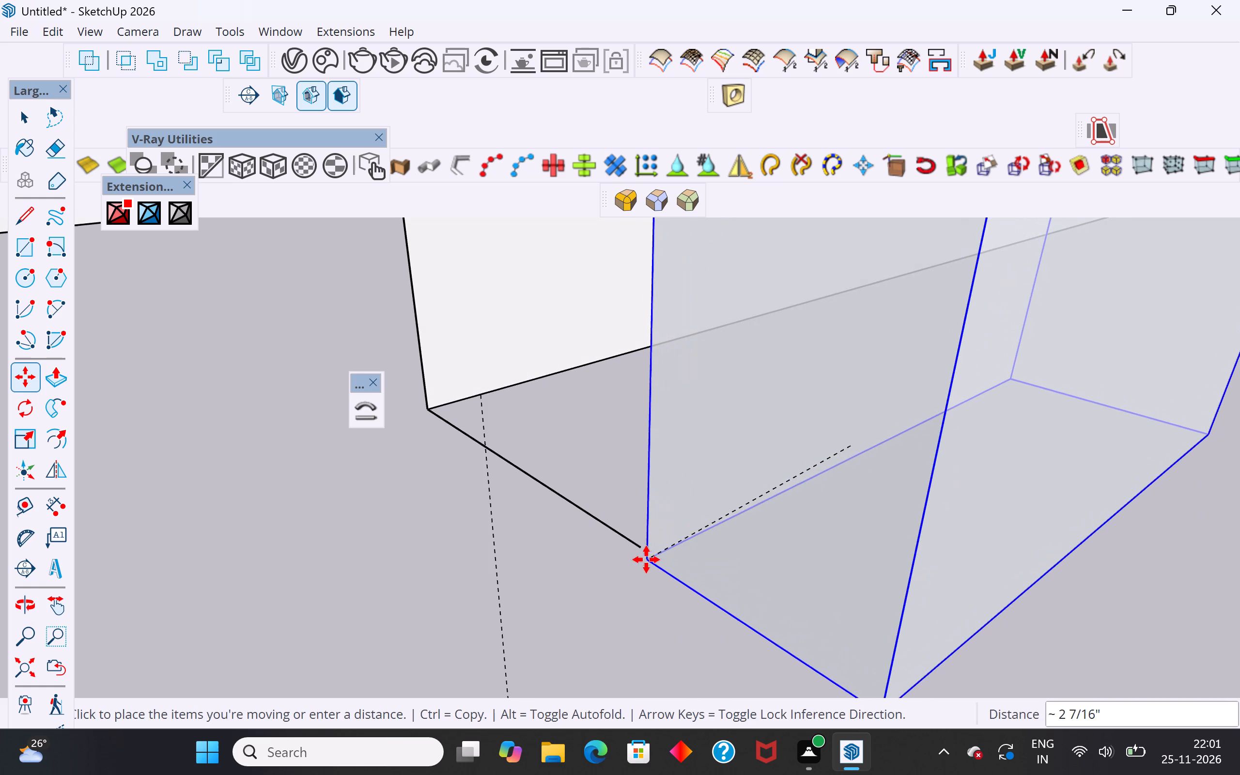
click(646, 549)
Examine the copied post's placement against the arched panel and the opposite post, with the copy selected.
scroll(697, 602, down, 5)
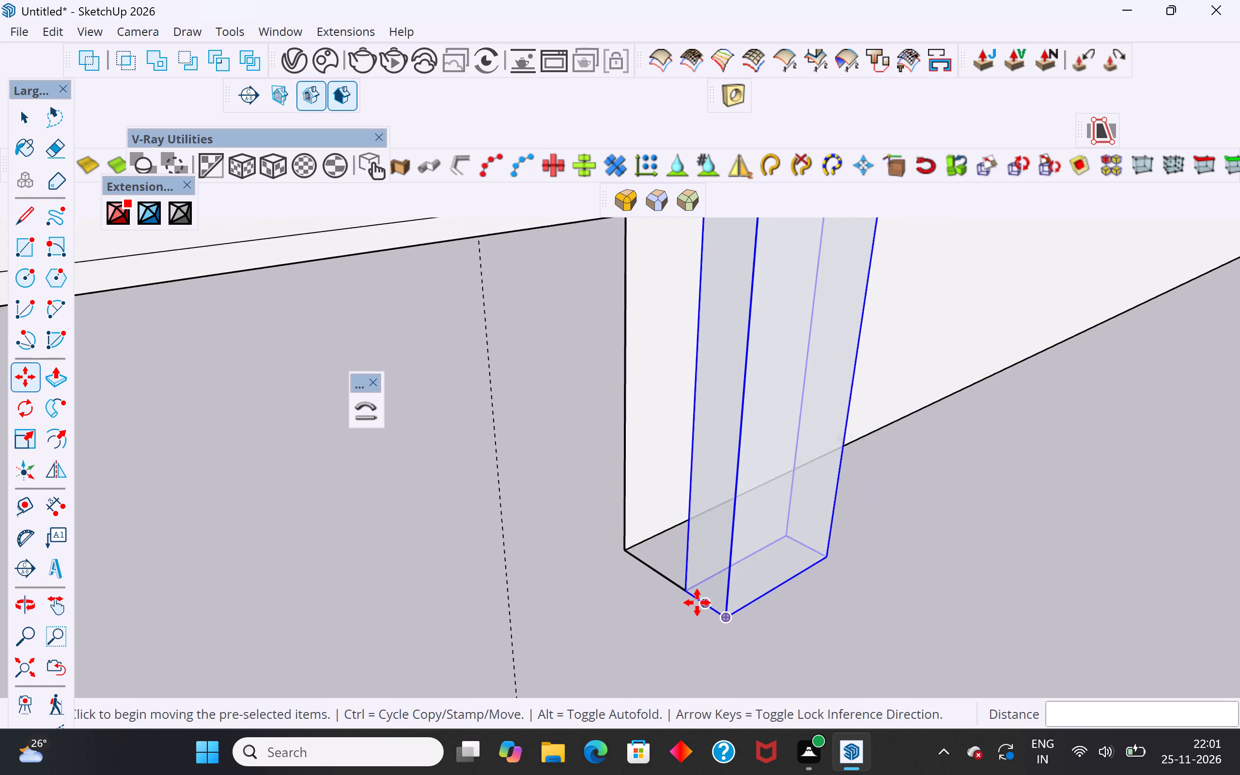
scroll(697, 603, down, 4)
scroll(794, 558, down, 5)
middle_drag(957, 530, 854, 596)
scroll(597, 536, down, 13)
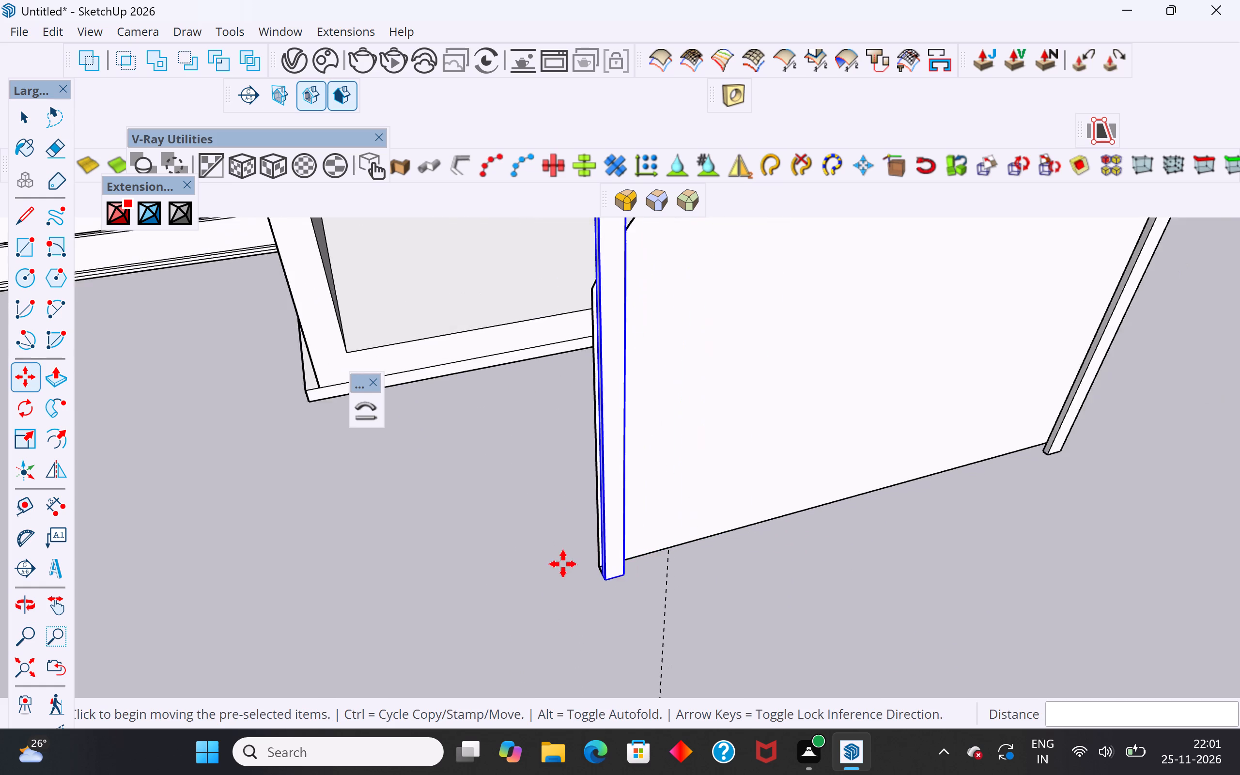
scroll(563, 564, down, 4)
middle_drag(764, 508, 701, 482)
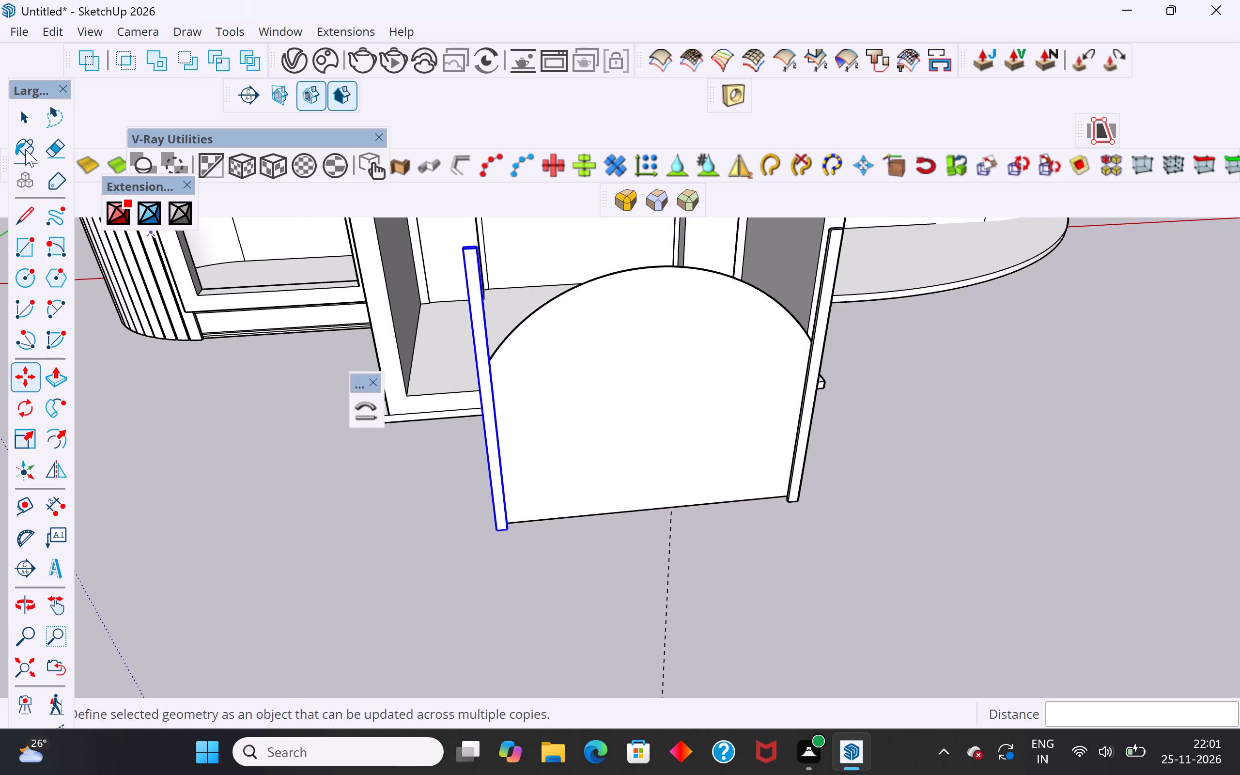
click(21, 120)
click(192, 471)
click(501, 518)
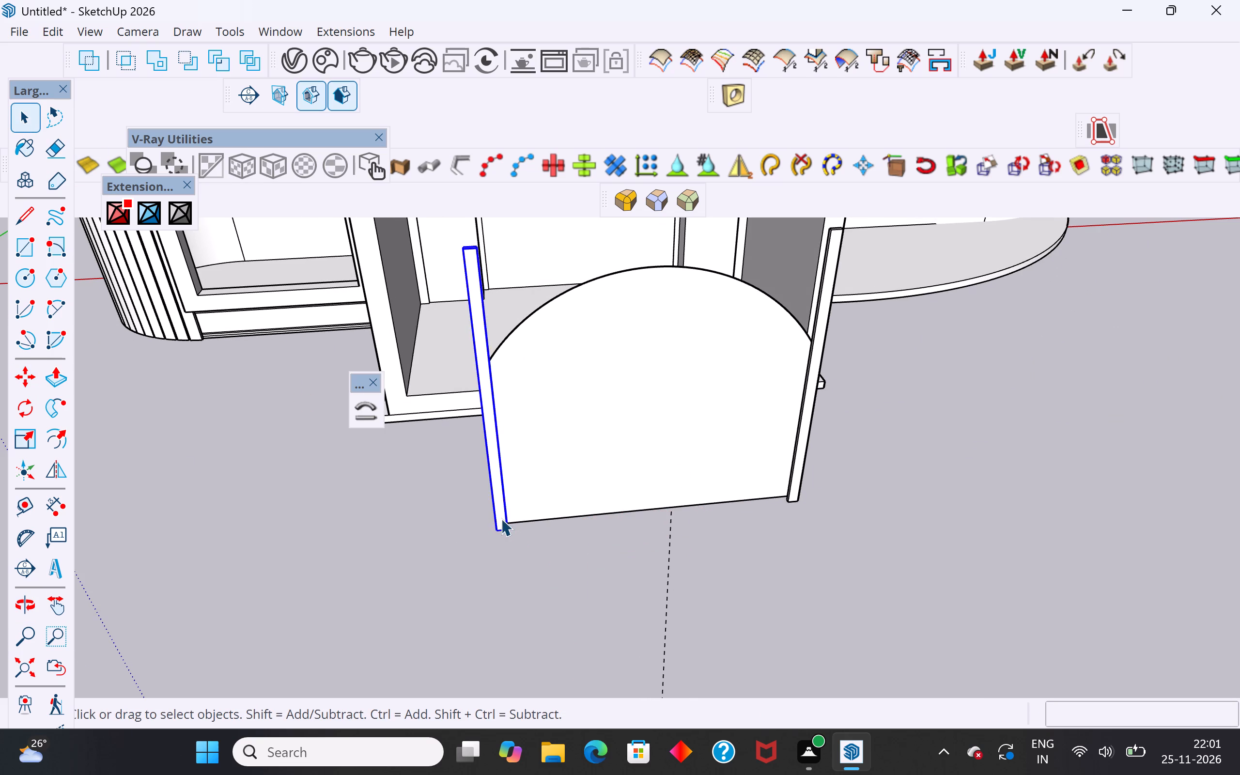
scroll(512, 521, up, 4)
scroll(502, 528, down, 4)
middle_drag(564, 535, 729, 529)
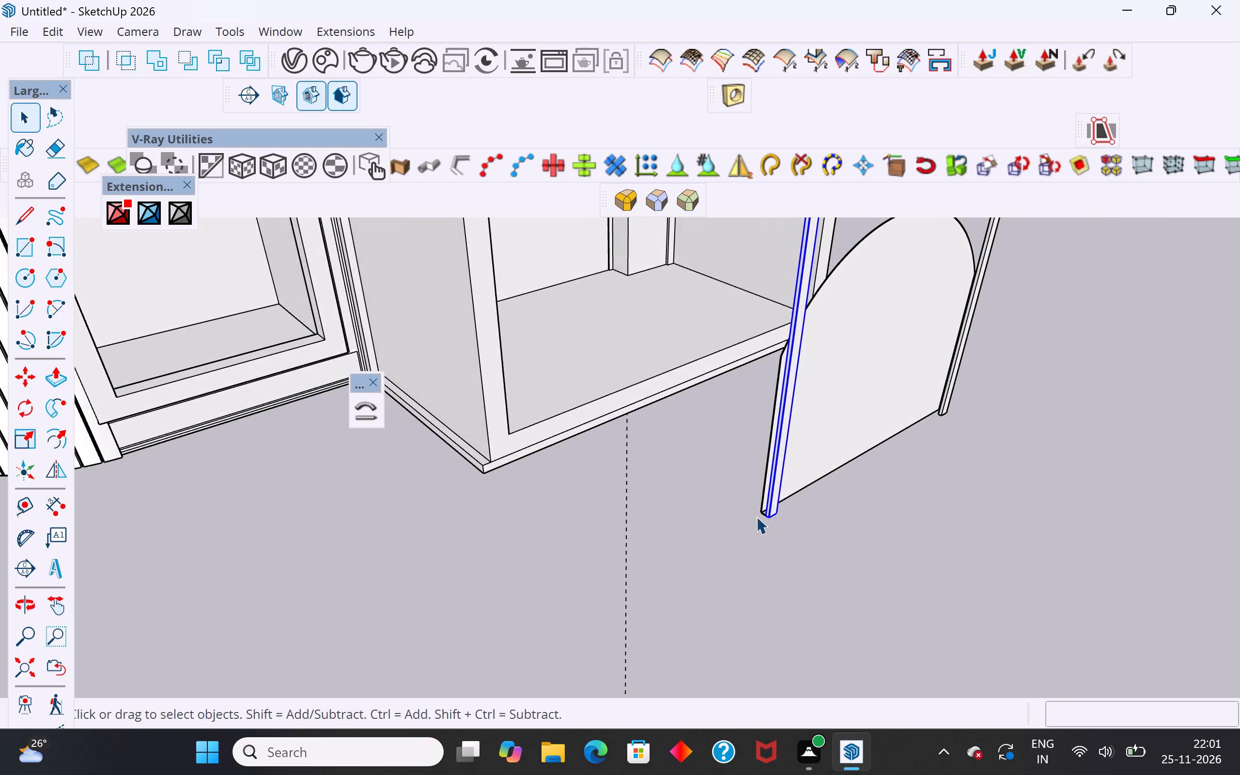
scroll(757, 515, up, 12)
click(762, 517)
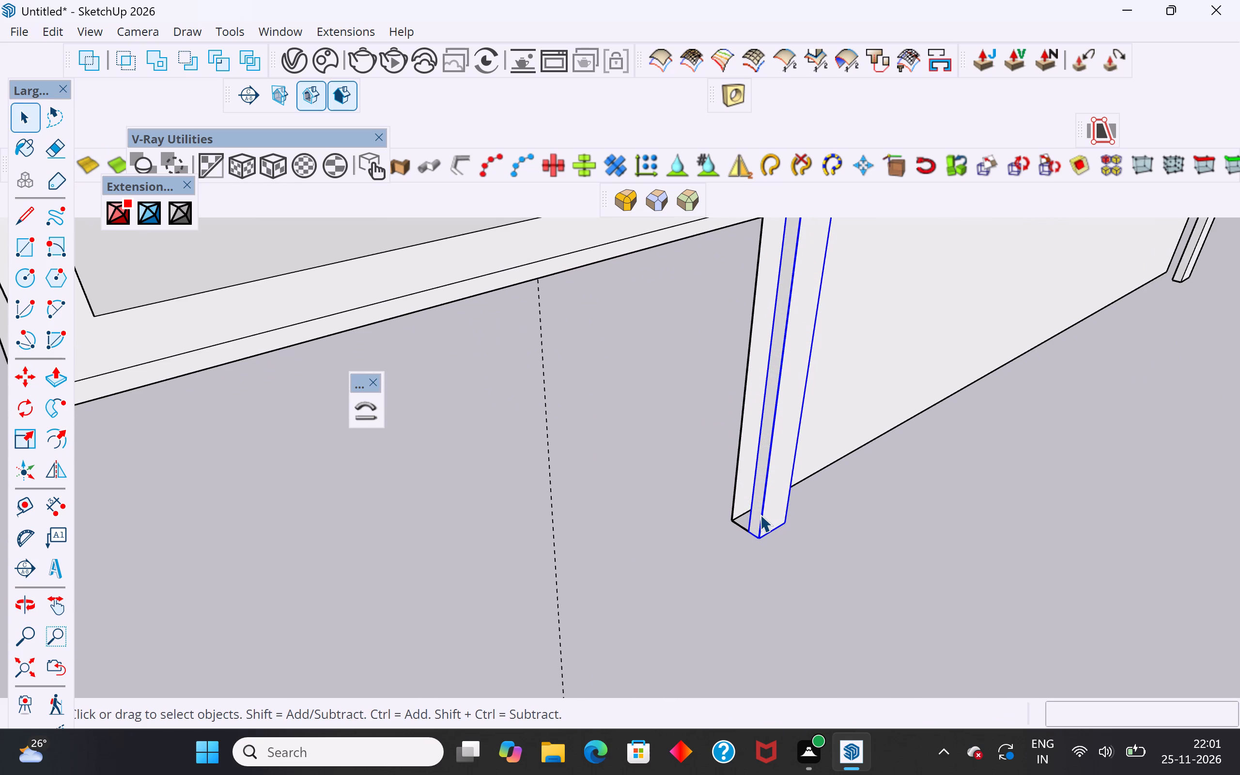
scroll(502, 567, down, 12)
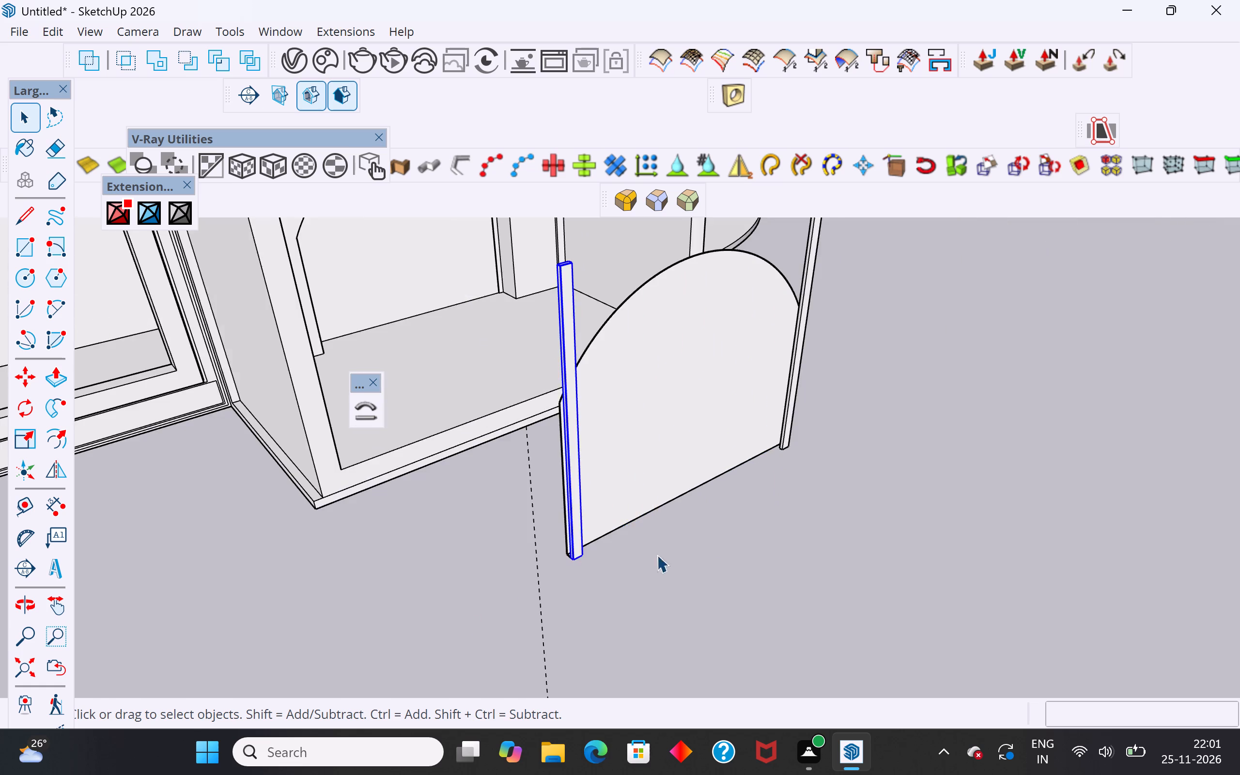
middle_drag(714, 540, 654, 532)
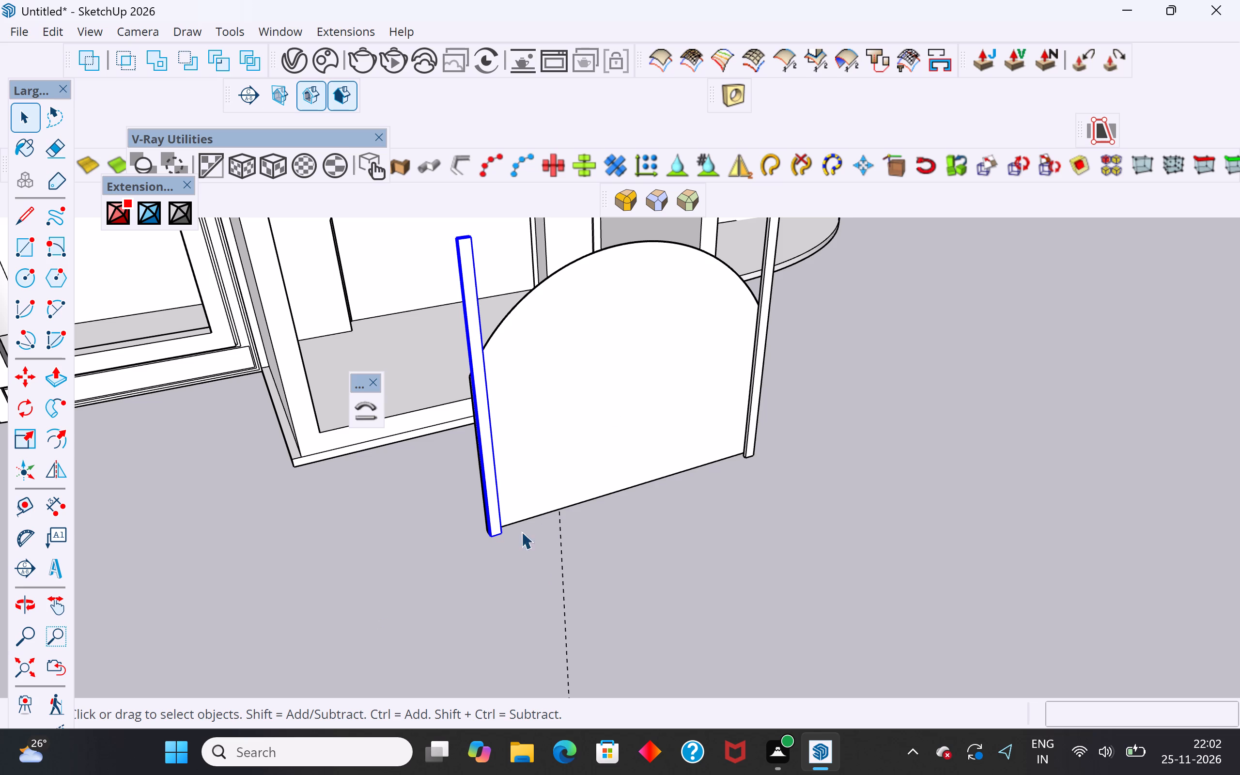
Examine how both end posts sit against the arched panel, from the base to the post tops.
scroll(501, 516, up, 5)
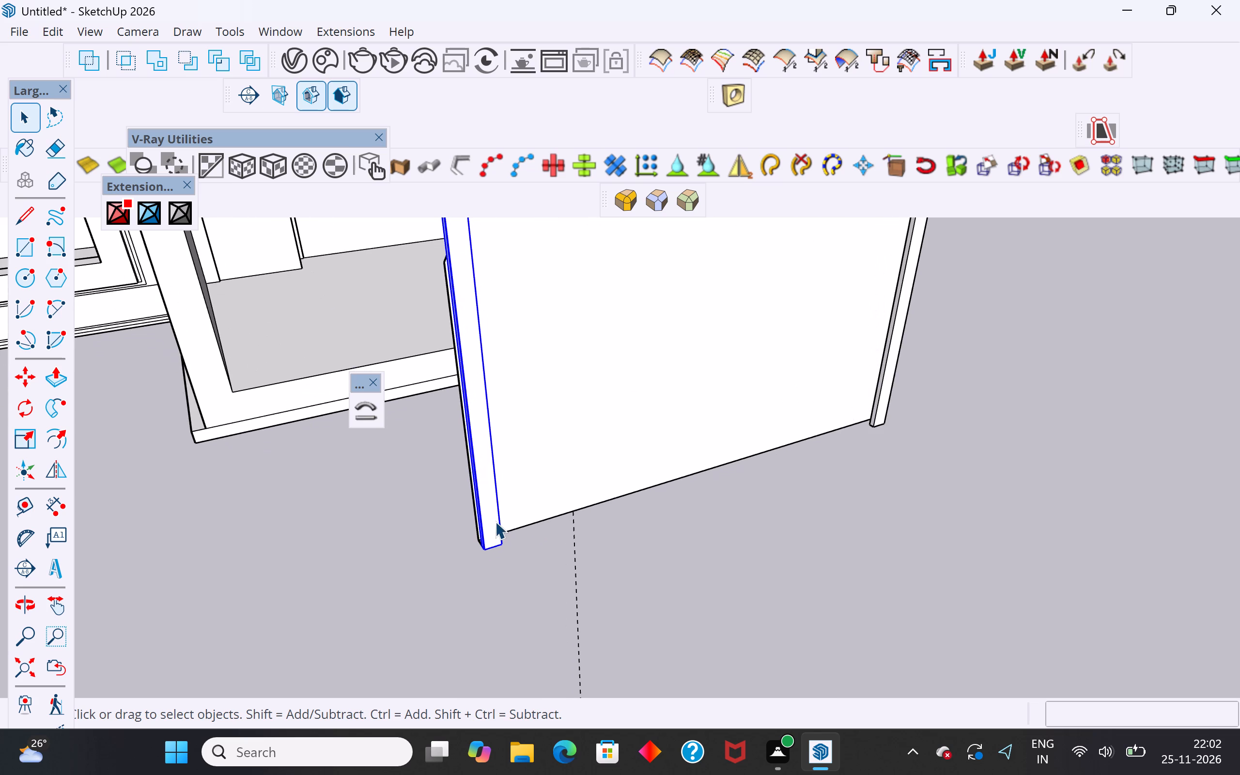
click(496, 546)
scroll(460, 585, down, 5)
middle_drag(759, 514, 657, 434)
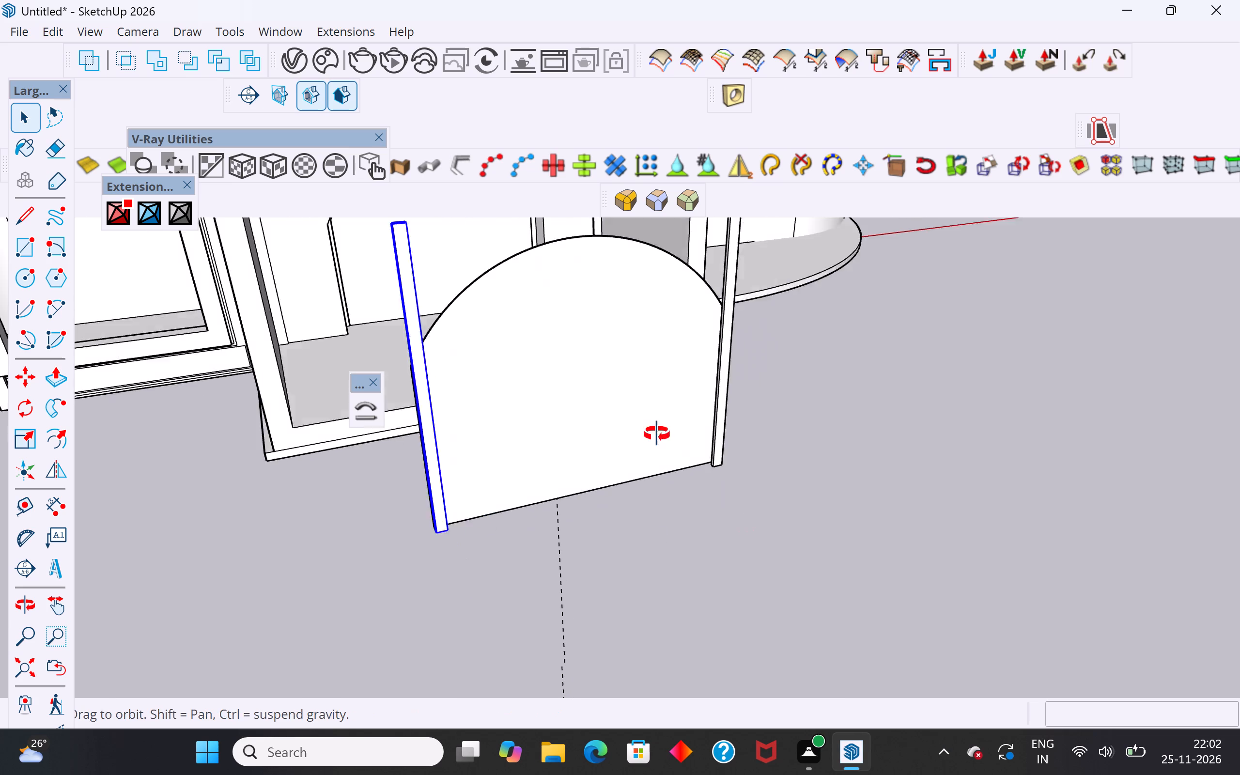
middle_drag(657, 434, 665, 428)
scroll(788, 480, down, 6)
middle_drag(875, 478, 834, 491)
scroll(874, 519, down, 2)
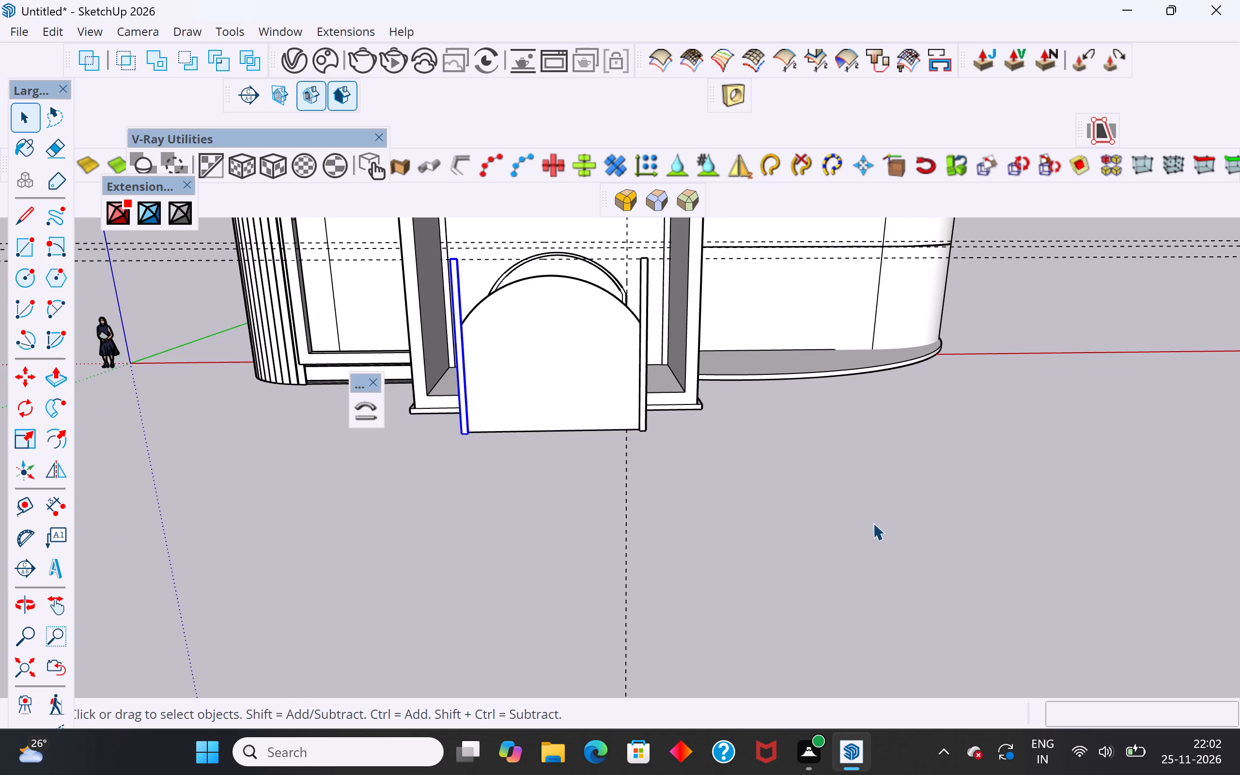
scroll(873, 523, down, 2)
middle_drag(679, 334, 694, 268)
scroll(683, 269, up, 8)
scroll(755, 420, up, 1)
middle_drag(743, 423, 725, 423)
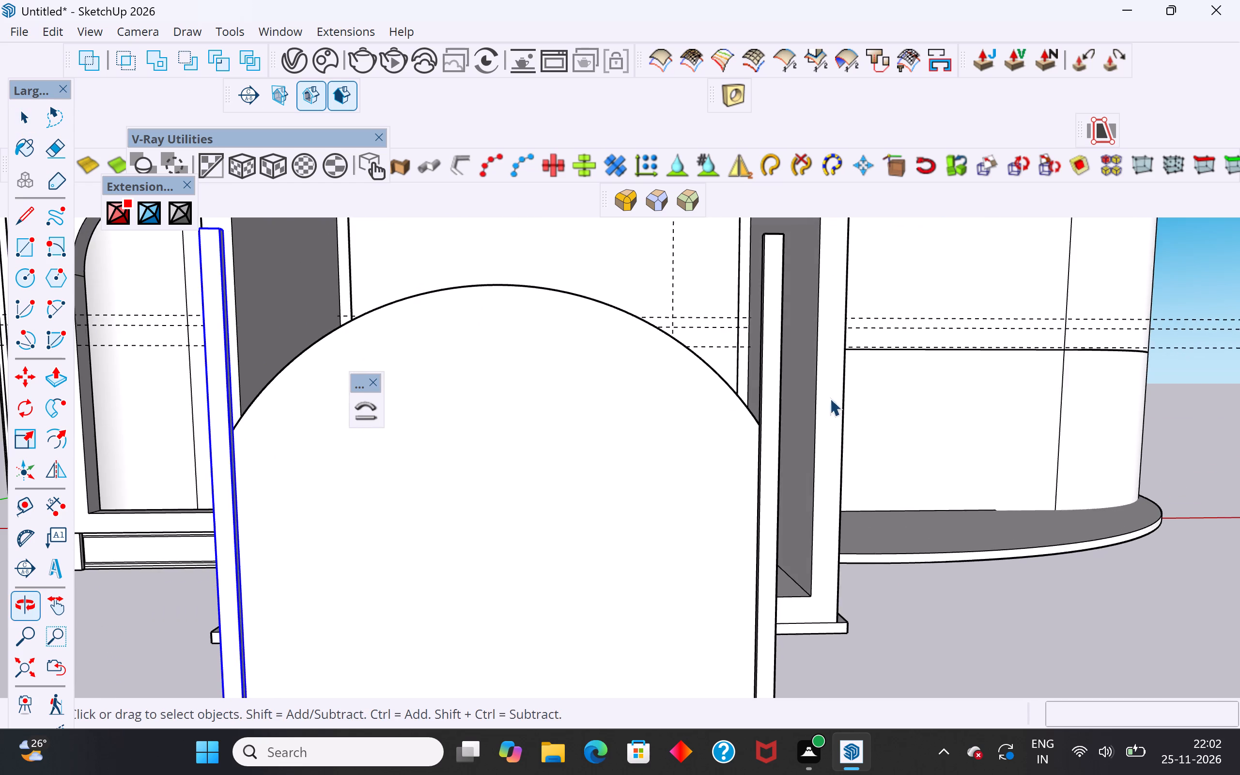
scroll(830, 397, down, 6)
middle_drag(906, 471, 882, 511)
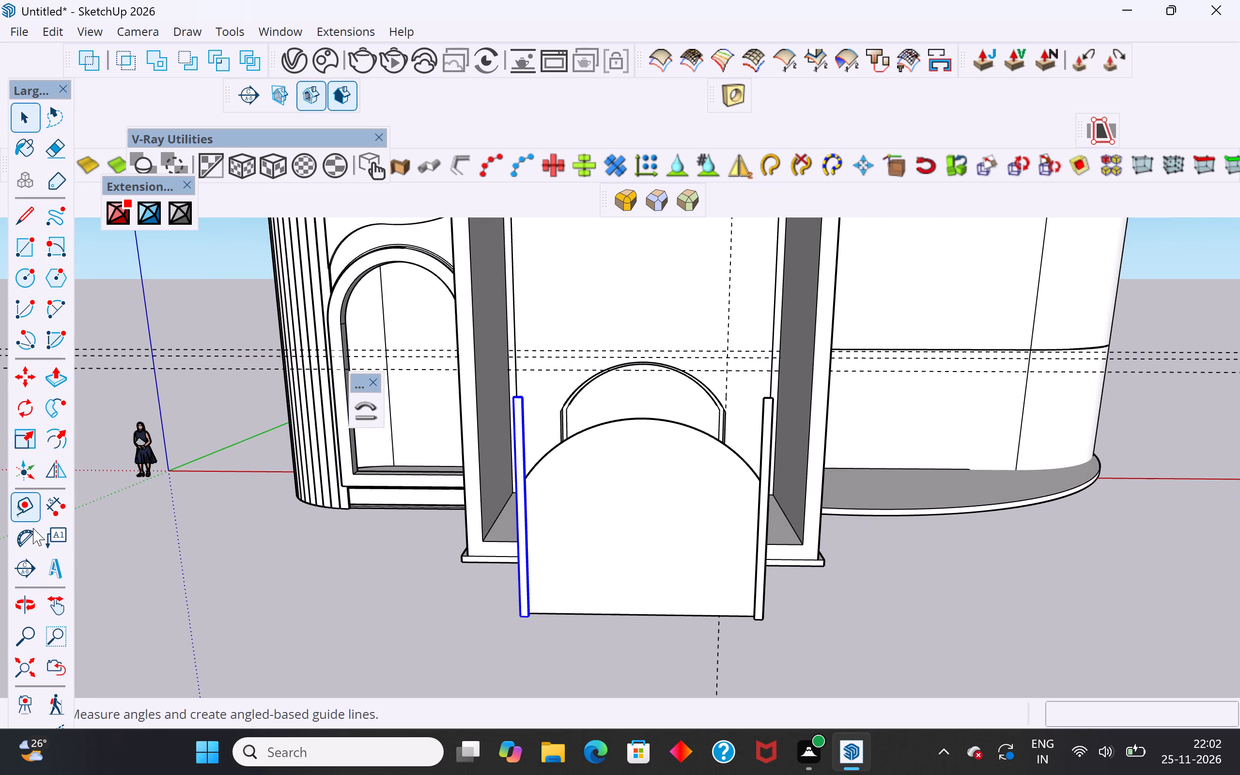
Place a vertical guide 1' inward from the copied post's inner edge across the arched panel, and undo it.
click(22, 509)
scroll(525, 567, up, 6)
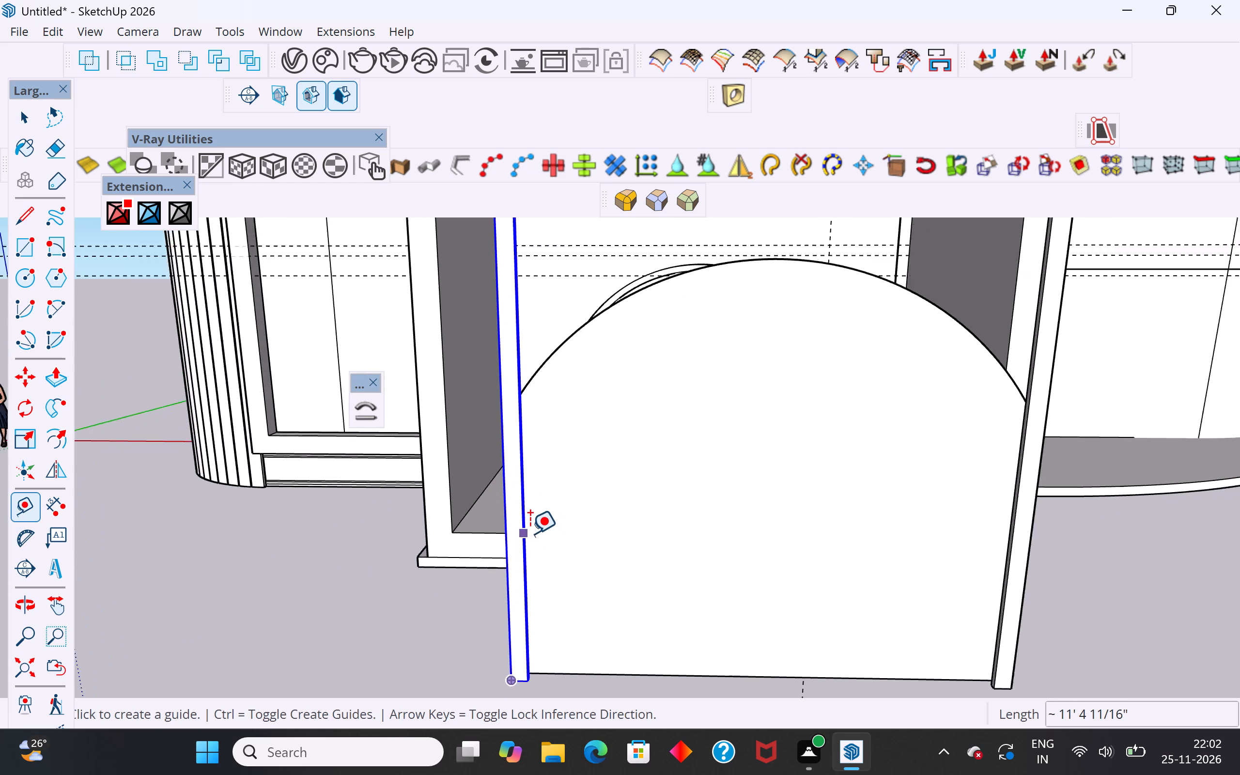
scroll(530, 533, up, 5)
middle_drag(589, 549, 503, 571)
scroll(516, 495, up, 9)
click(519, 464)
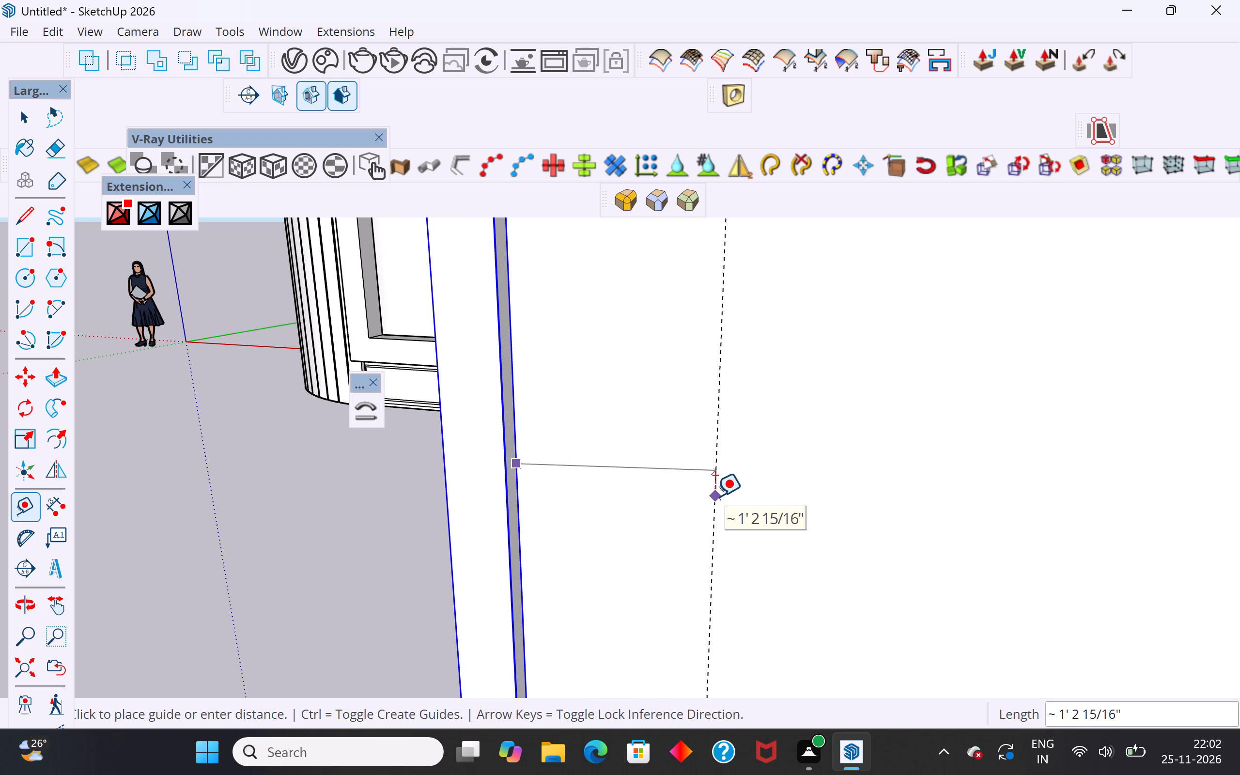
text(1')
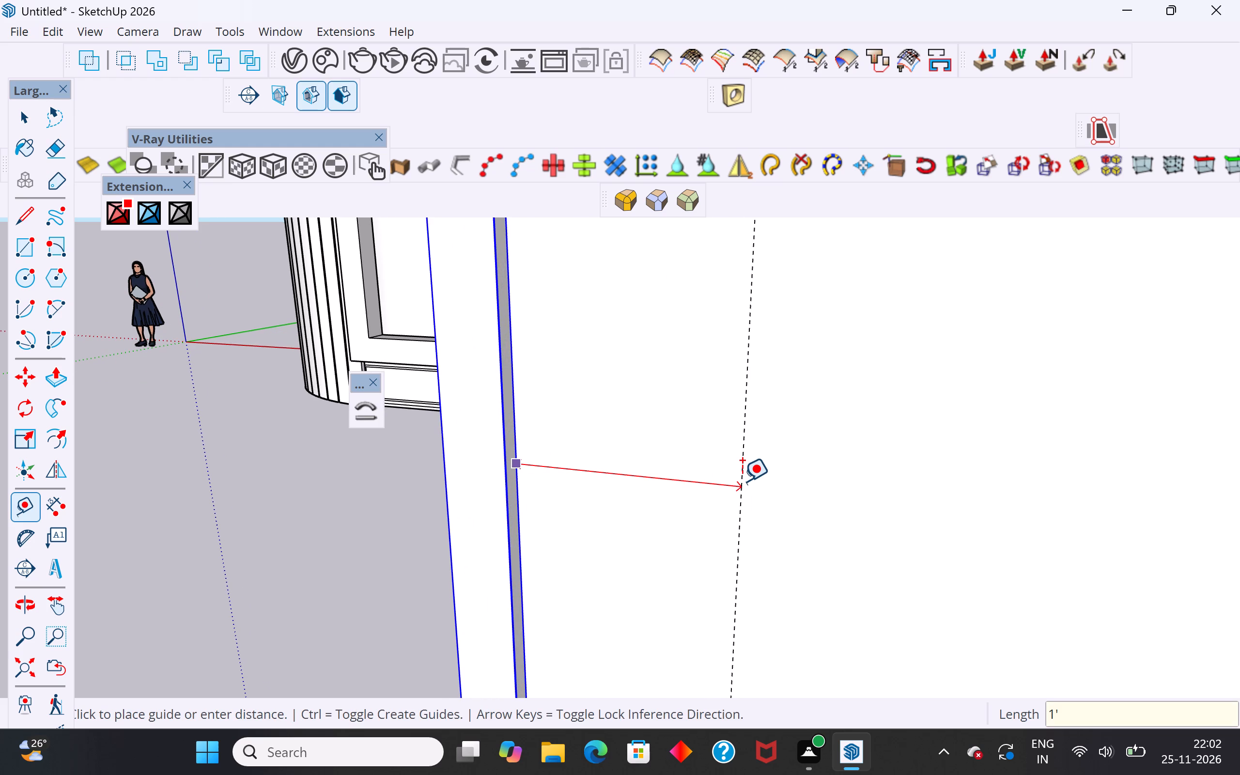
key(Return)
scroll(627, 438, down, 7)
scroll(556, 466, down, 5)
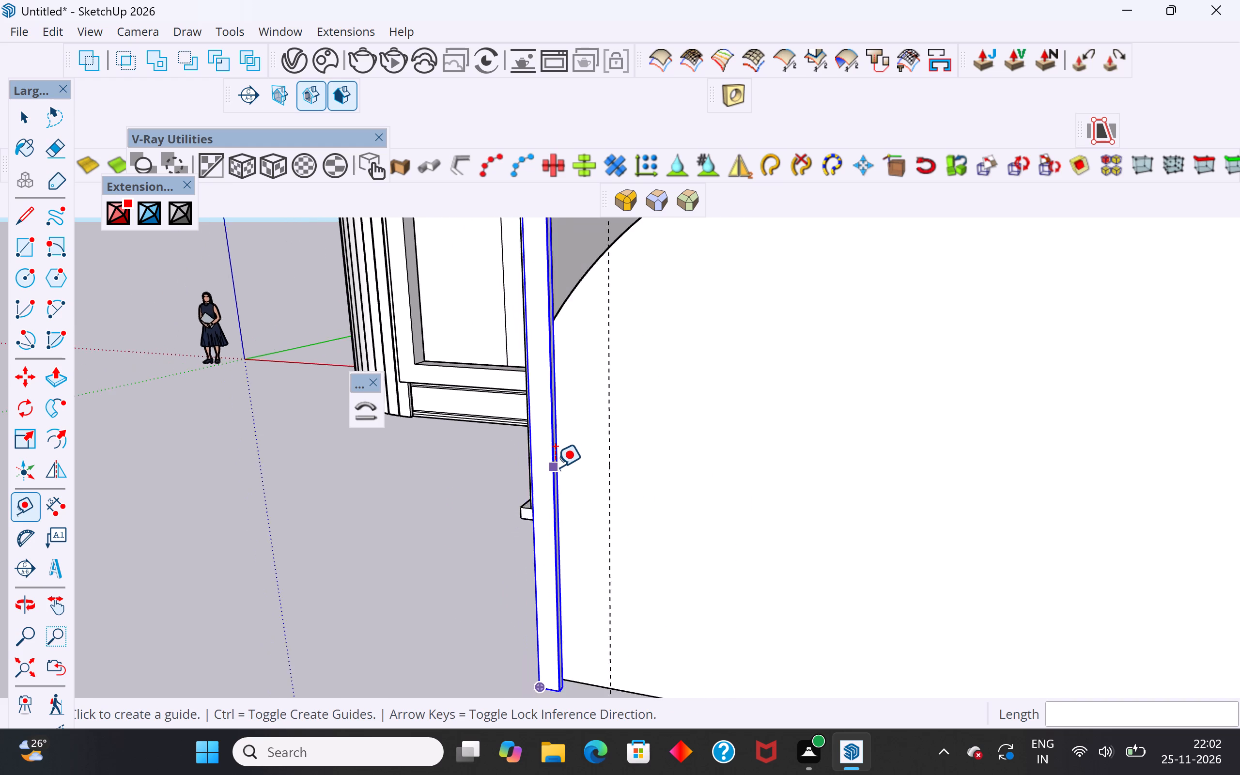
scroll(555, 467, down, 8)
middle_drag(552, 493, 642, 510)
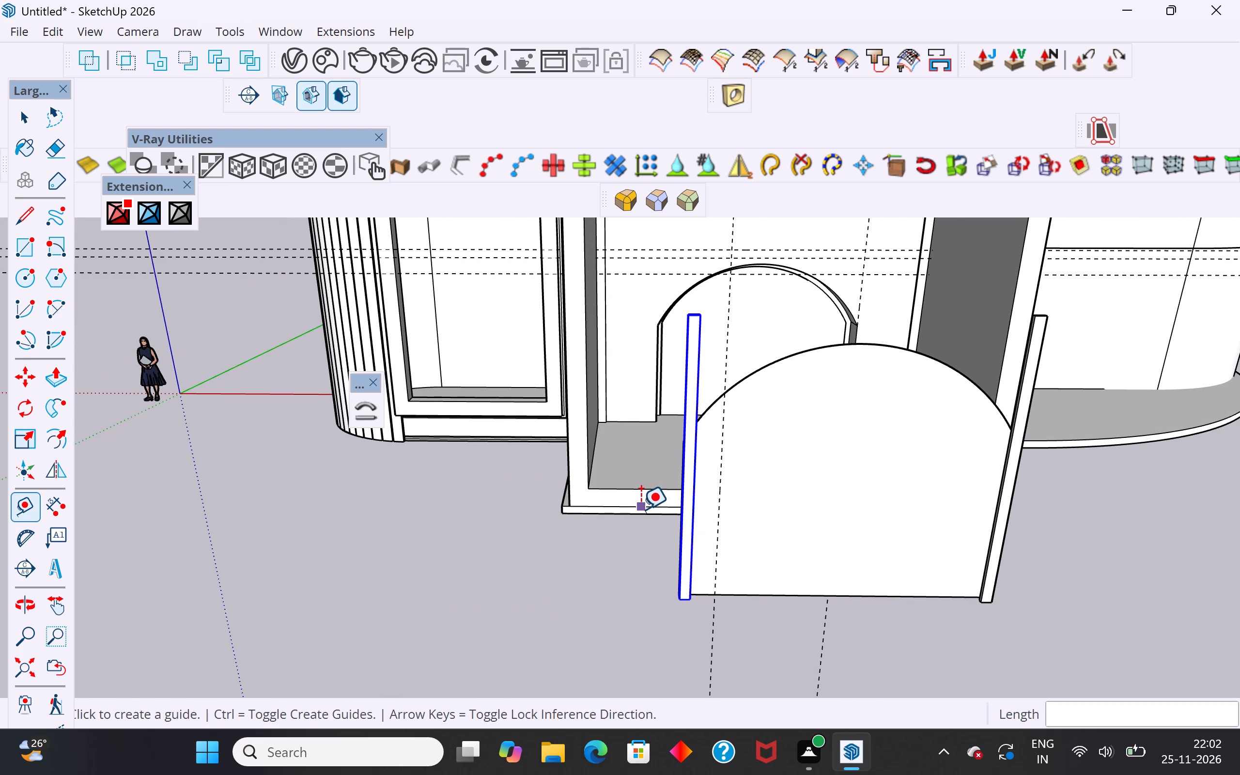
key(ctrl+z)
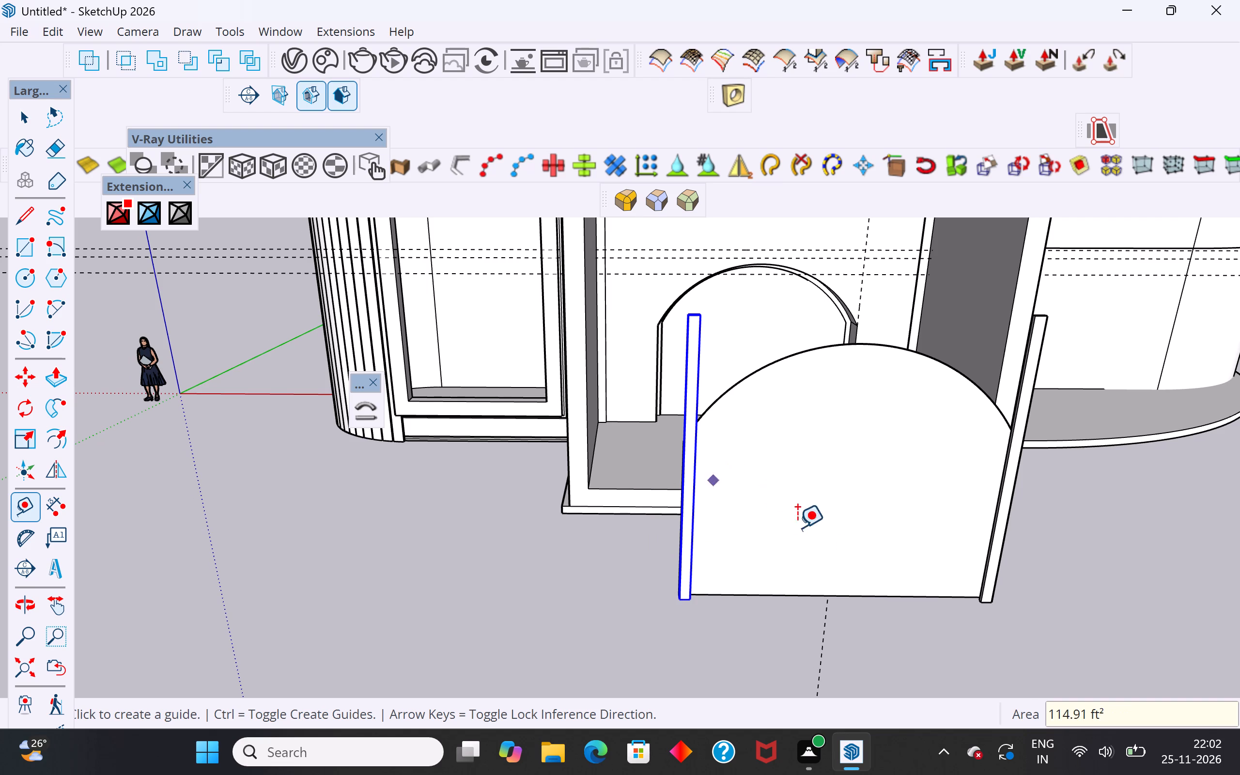
Place a vertical guide 2' inward from the copied post's inner edge across the arched panel.
middle_drag(887, 498, 786, 498)
scroll(629, 487, up, 14)
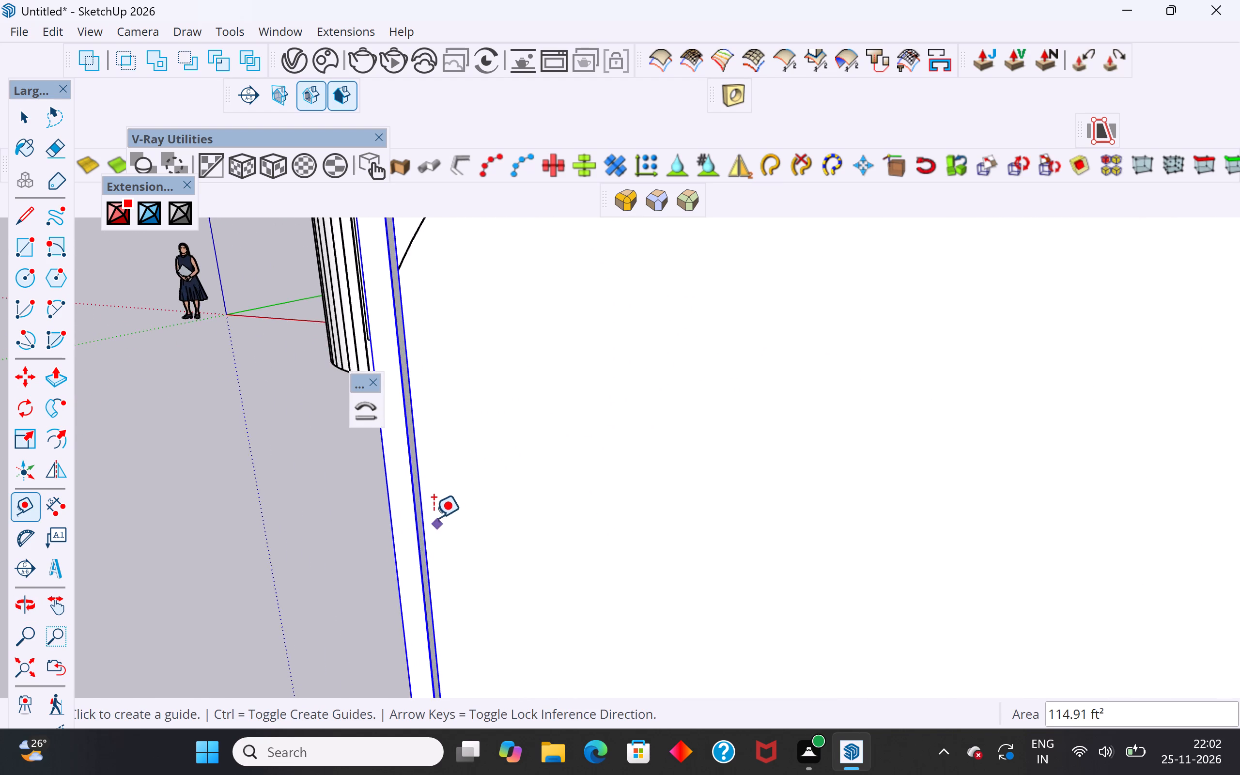
scroll(409, 491, up, 1)
click(409, 491)
scroll(616, 549, down, 17)
middle_drag(640, 554, 733, 551)
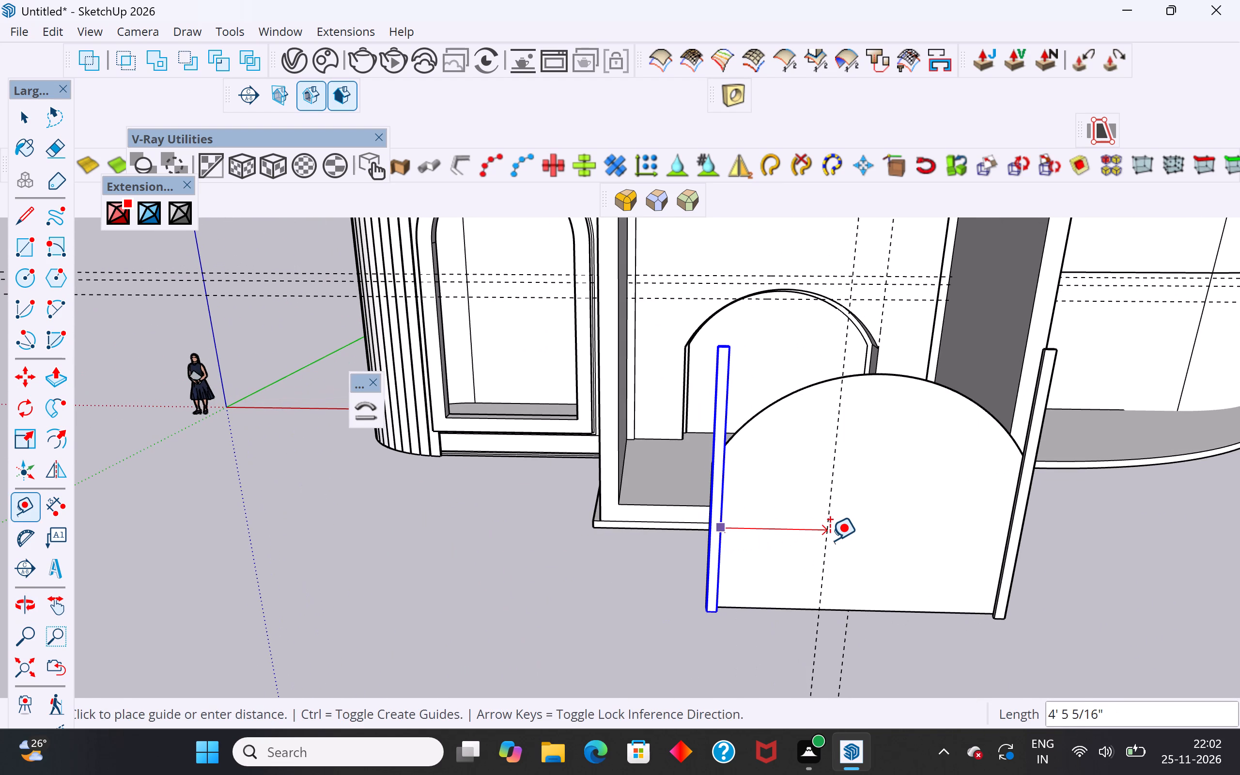
key(2)
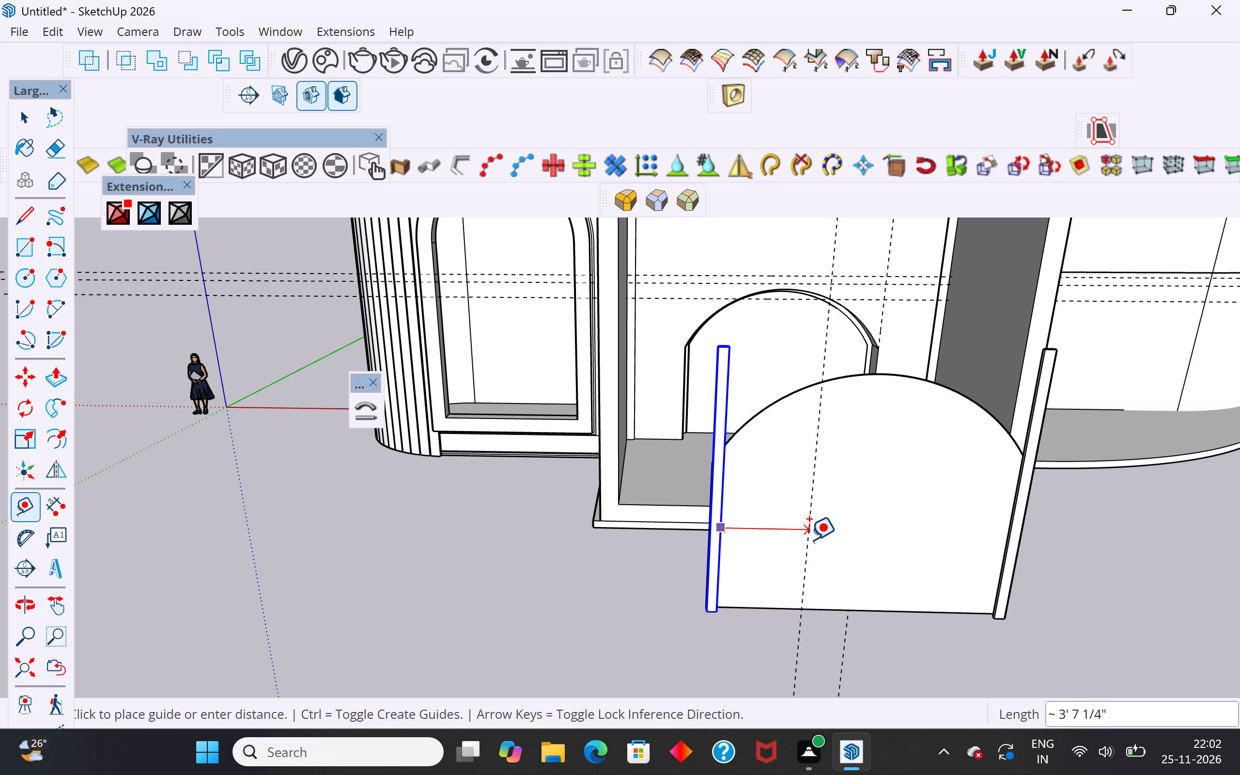
key(apostrophe)
key(Return)
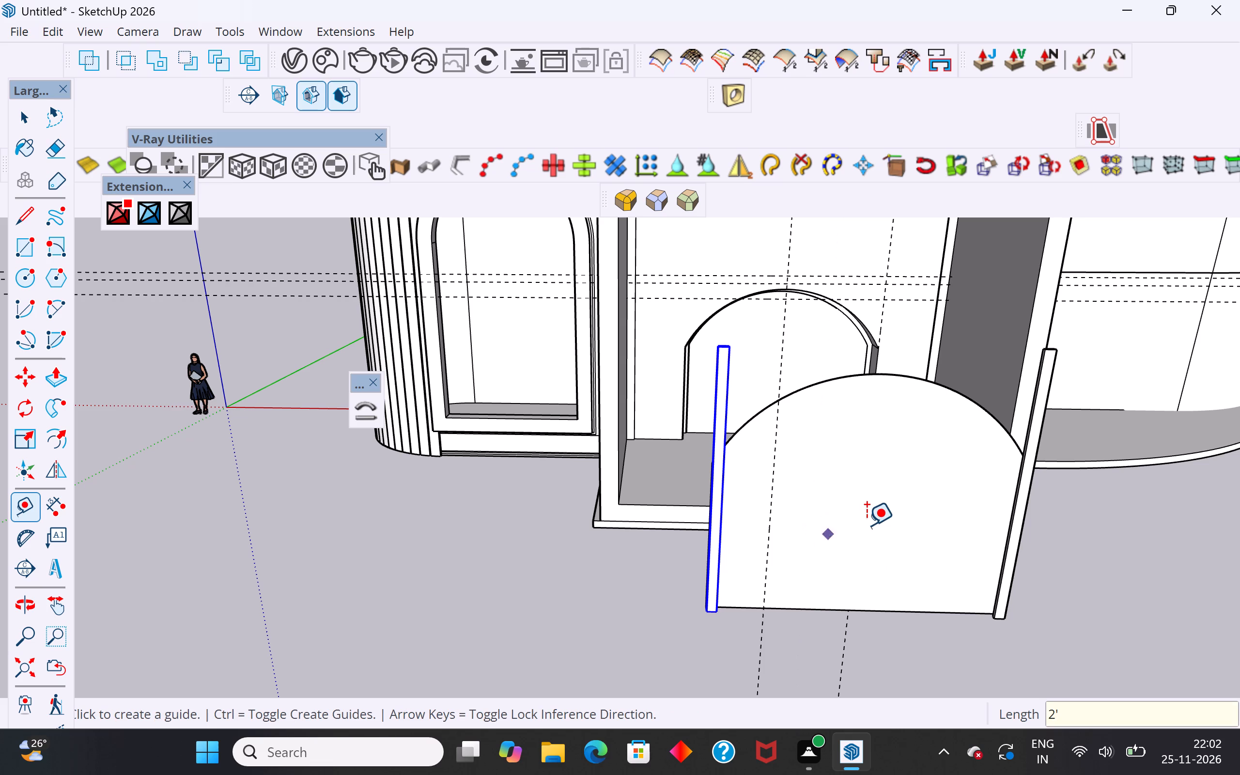
Place a vertical guide 2' inward from the opposite post's inner edge across the arched panel.
scroll(1001, 522, up, 10)
middle_drag(1023, 523, 1191, 493)
scroll(992, 470, up, 8)
scroll(1096, 446, down, 4)
scroll(1000, 469, down, 4)
middle_drag(1011, 469, 1043, 477)
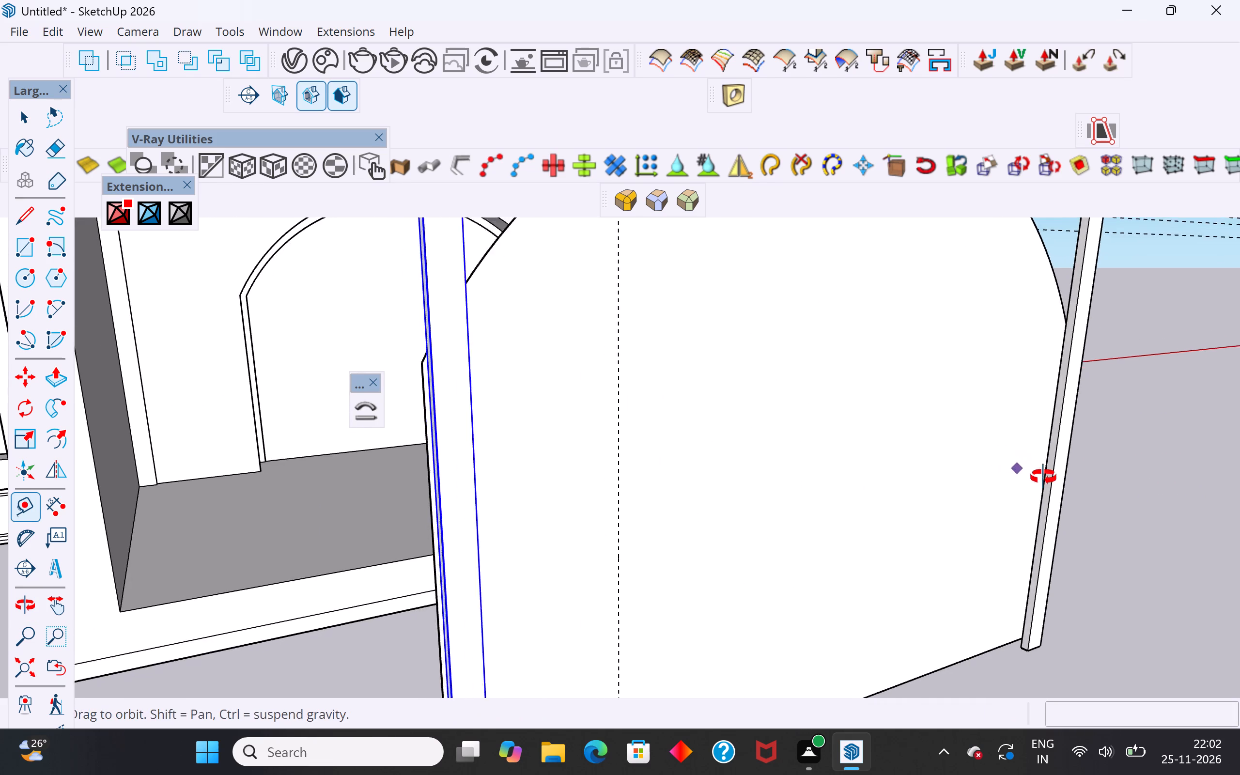
middle_drag(1043, 477, 1054, 480)
scroll(1068, 465, up, 14)
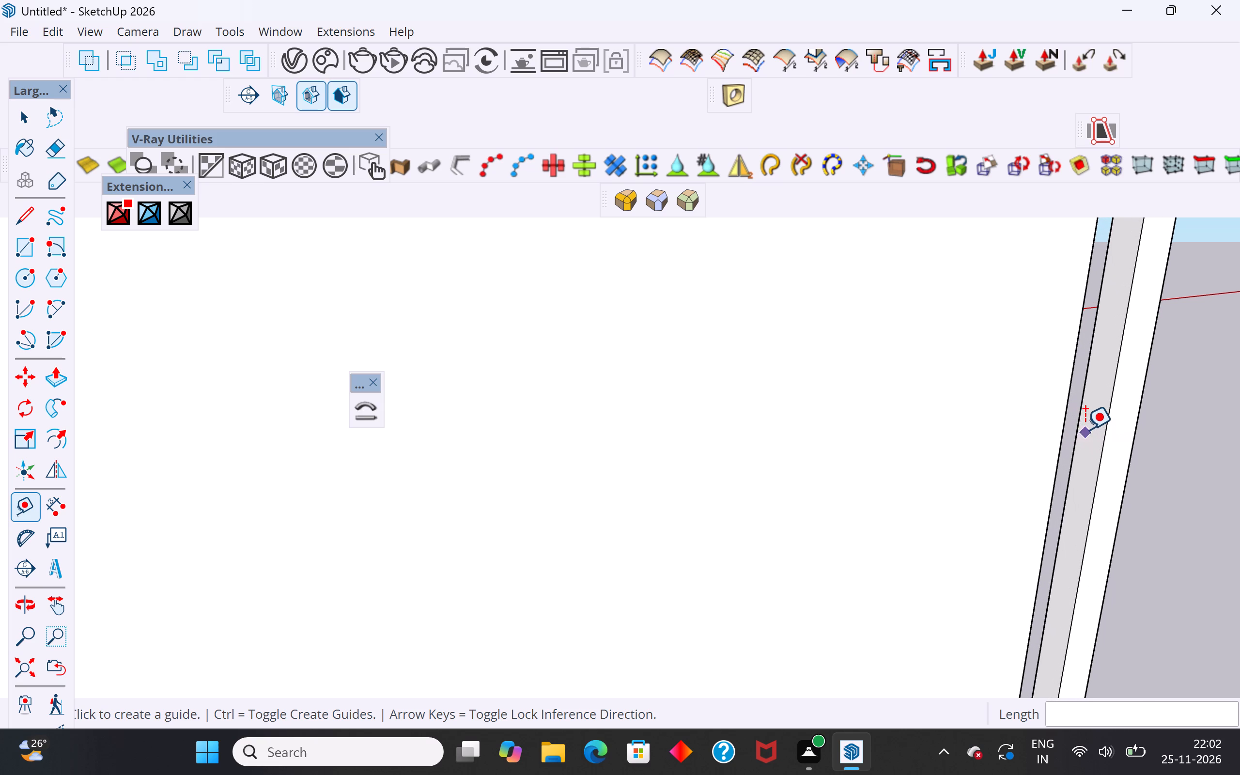
click(1086, 417)
scroll(904, 478, down, 11)
middle_drag(907, 473, 817, 465)
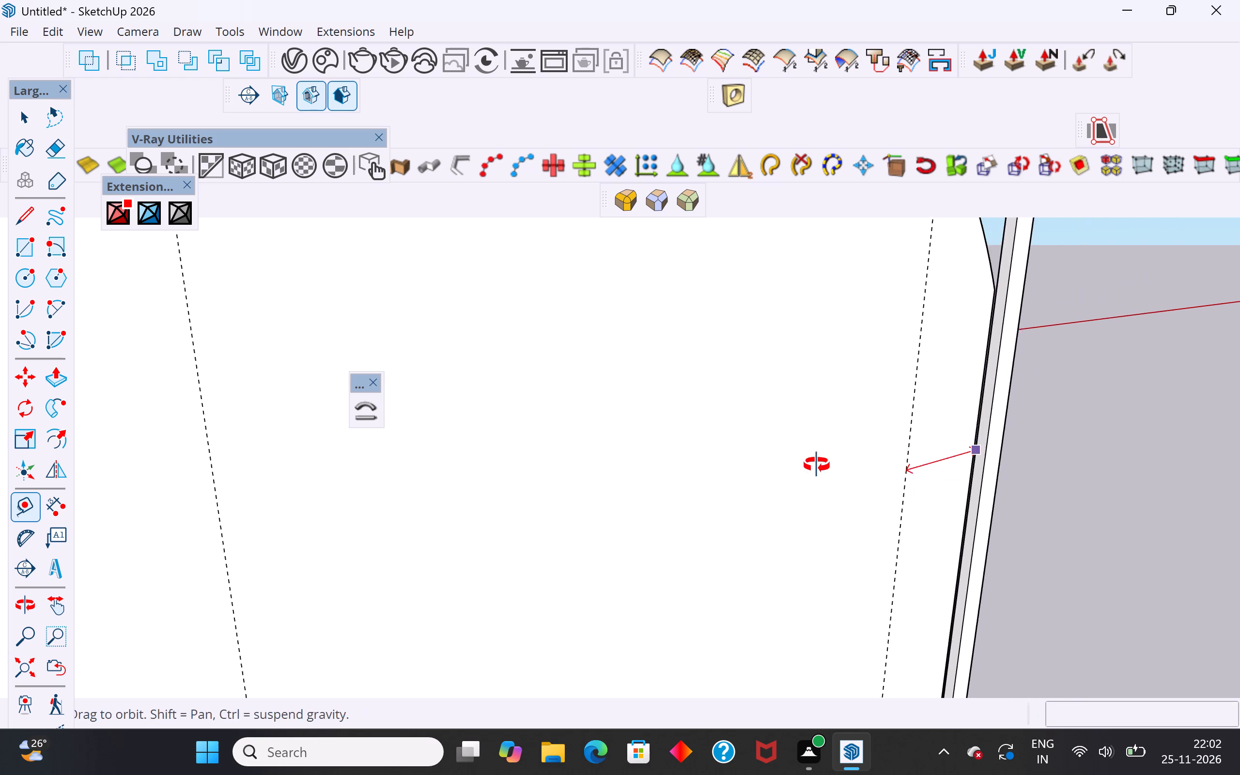
middle_drag(817, 465, 765, 465)
scroll(783, 454, down, 11)
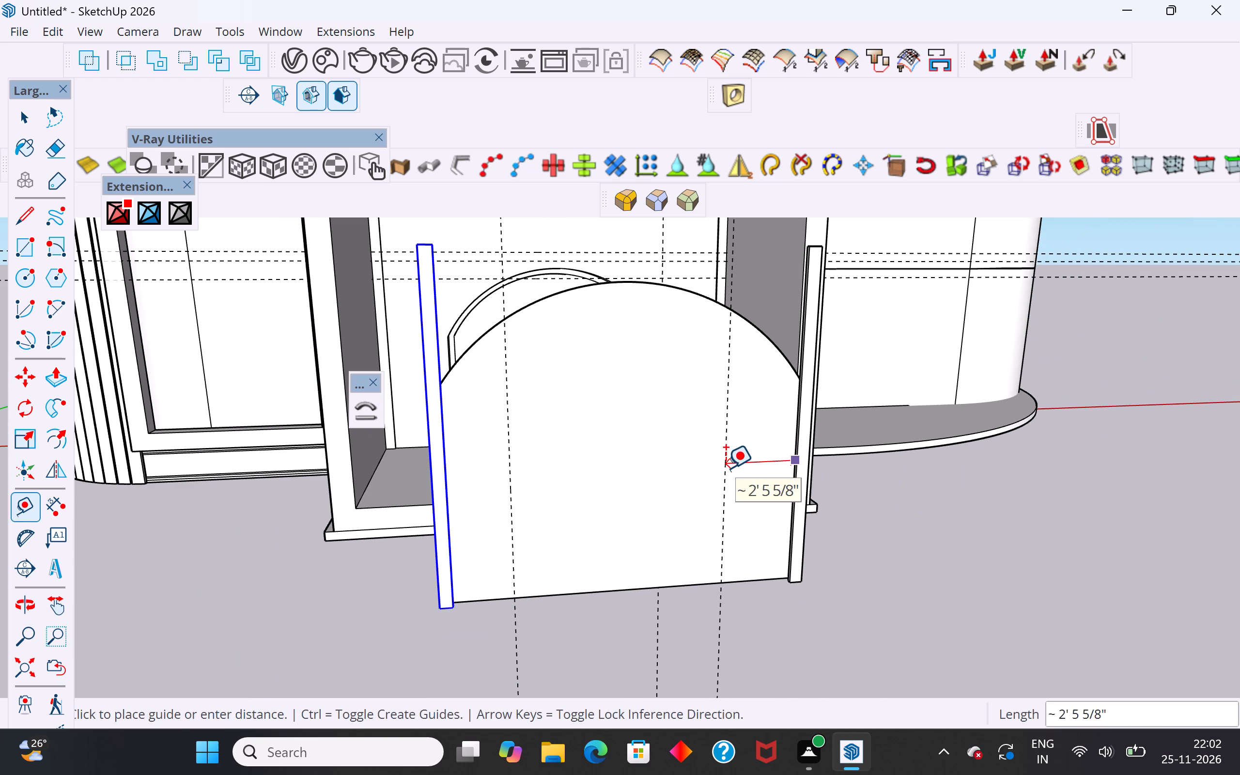
text(2')
key(Return)
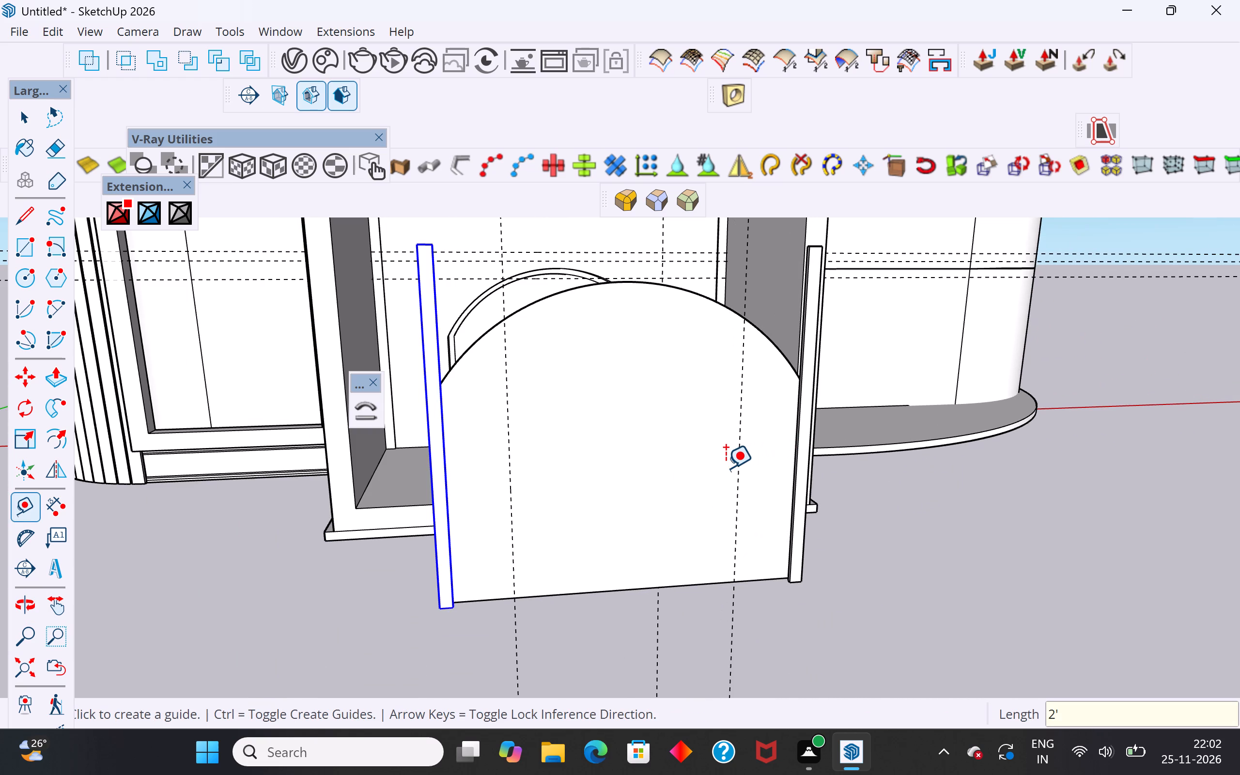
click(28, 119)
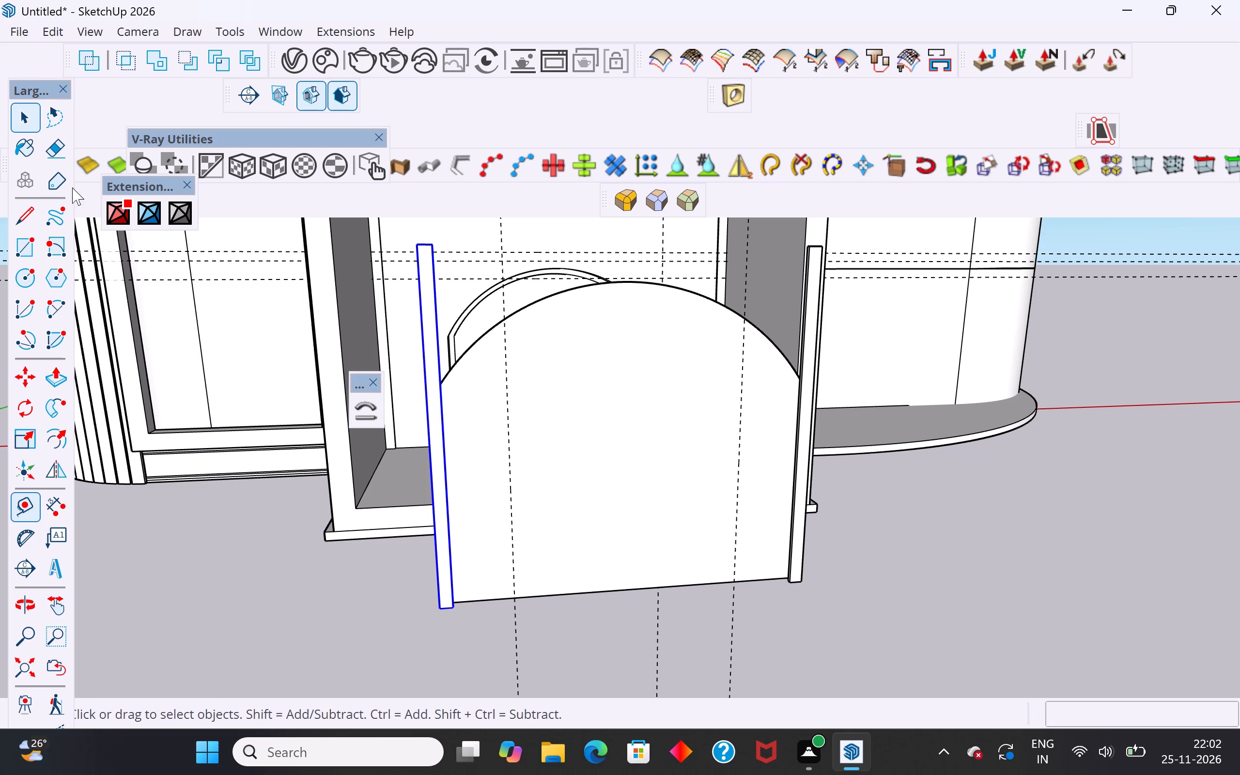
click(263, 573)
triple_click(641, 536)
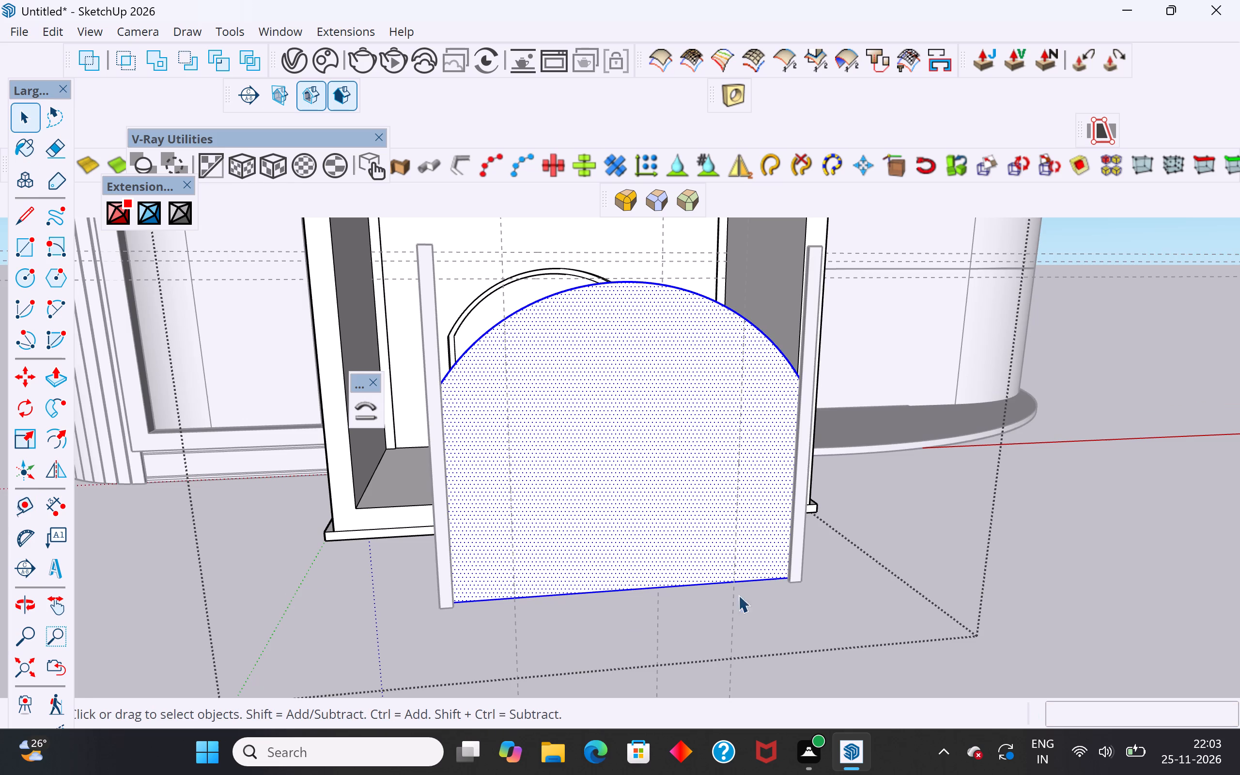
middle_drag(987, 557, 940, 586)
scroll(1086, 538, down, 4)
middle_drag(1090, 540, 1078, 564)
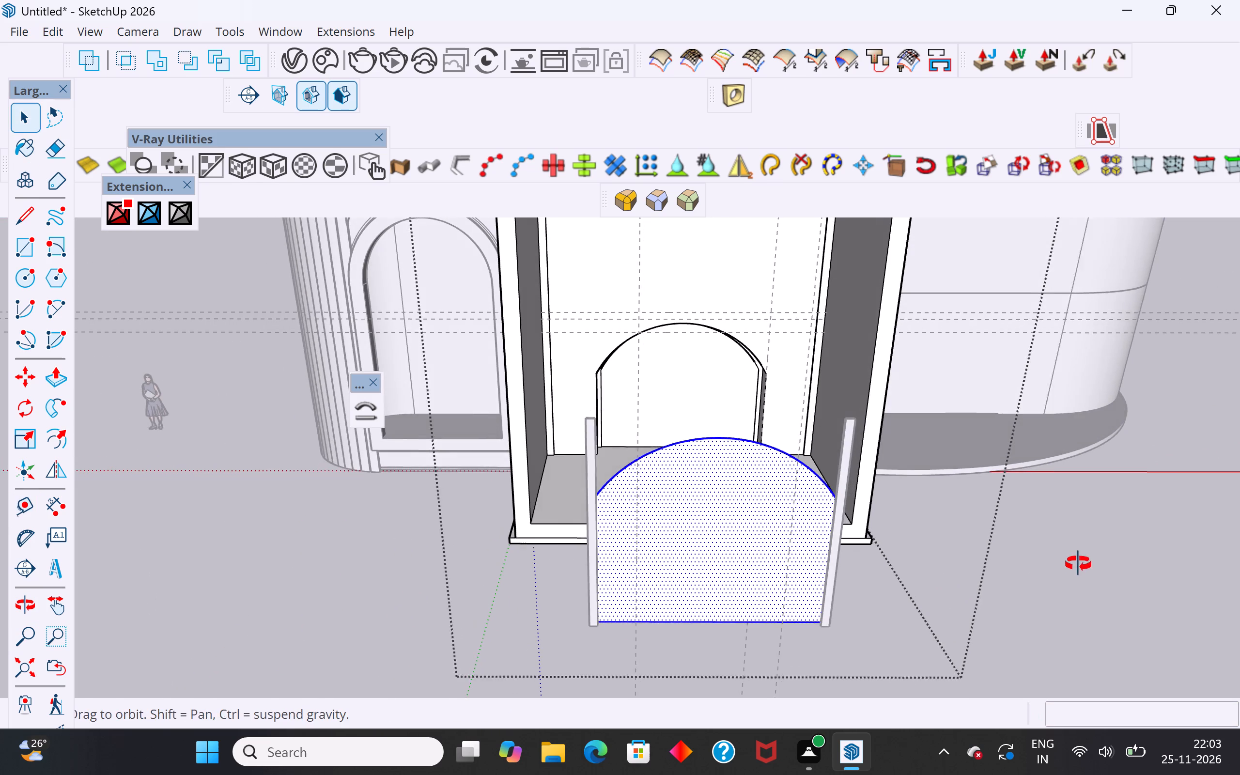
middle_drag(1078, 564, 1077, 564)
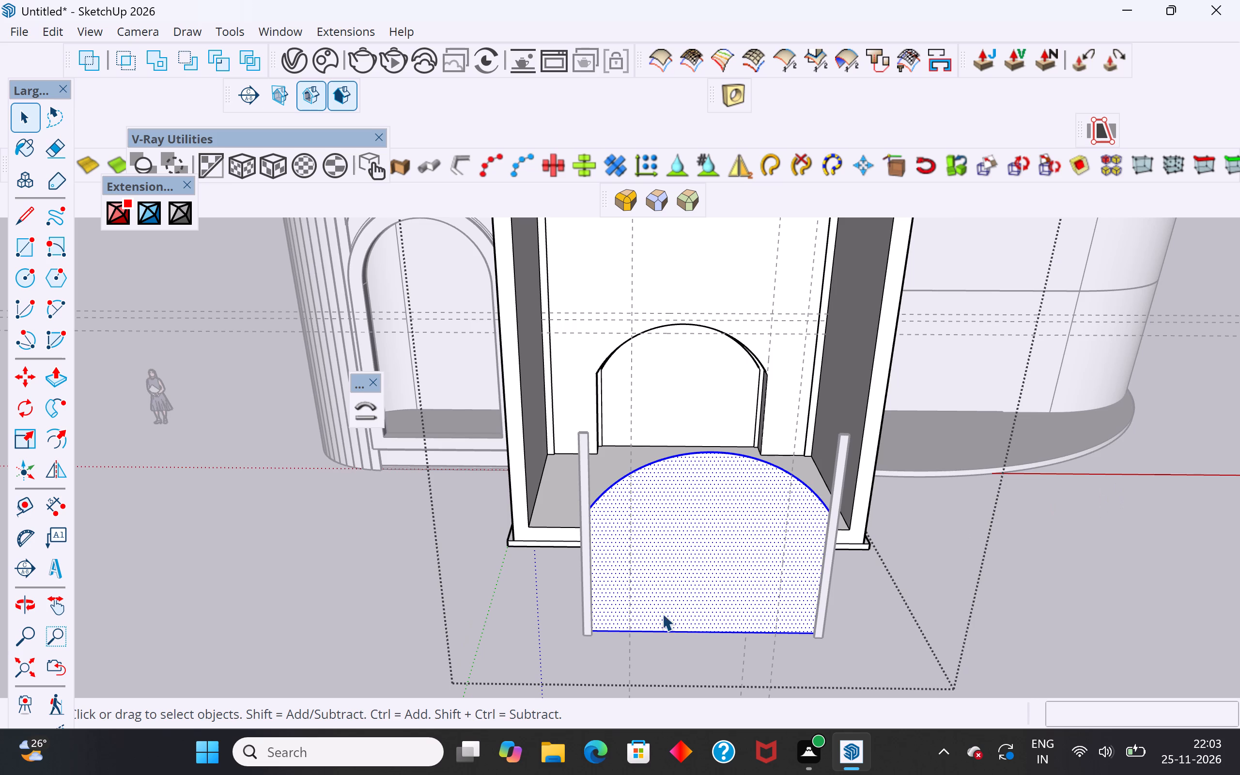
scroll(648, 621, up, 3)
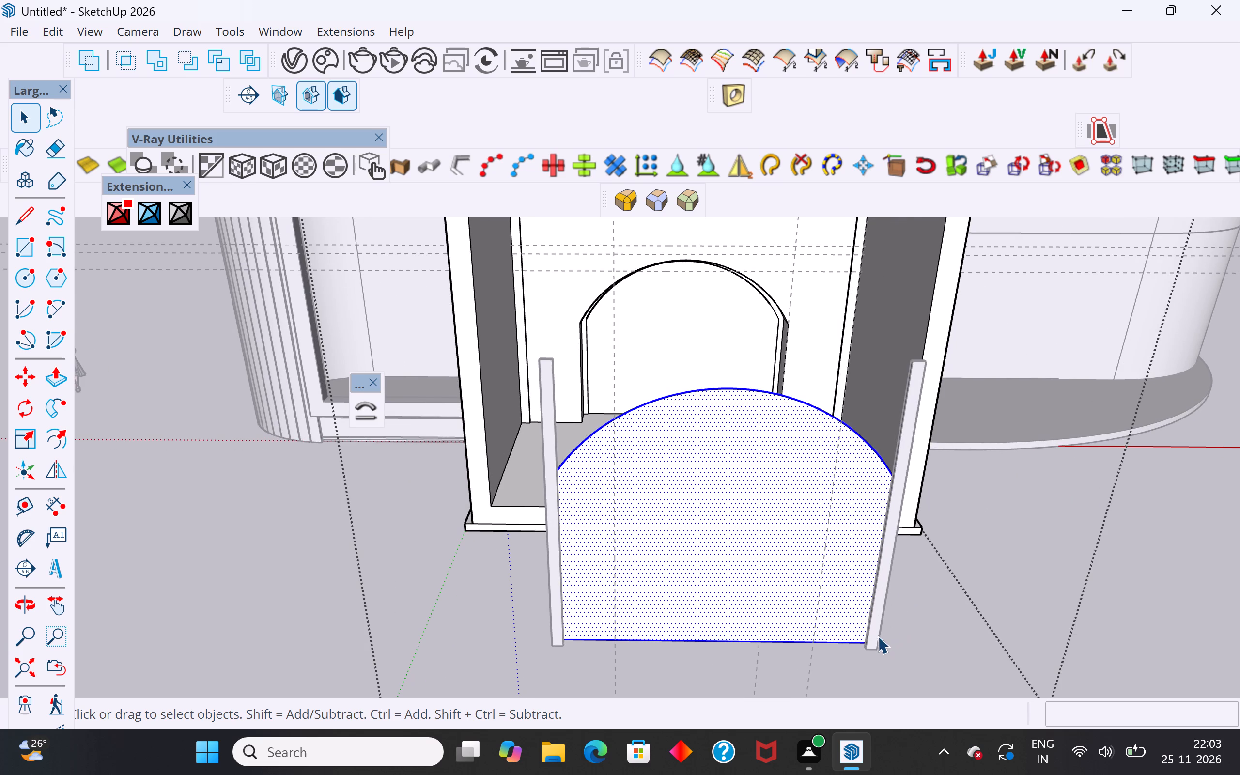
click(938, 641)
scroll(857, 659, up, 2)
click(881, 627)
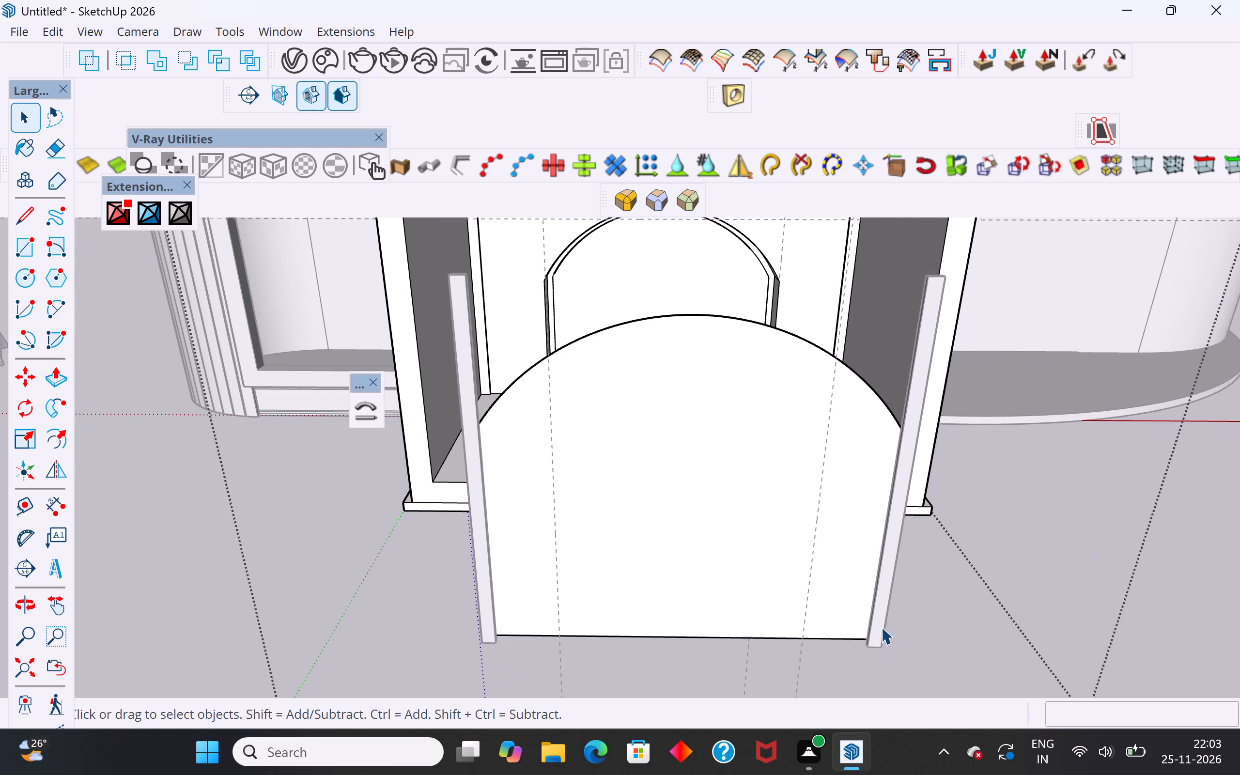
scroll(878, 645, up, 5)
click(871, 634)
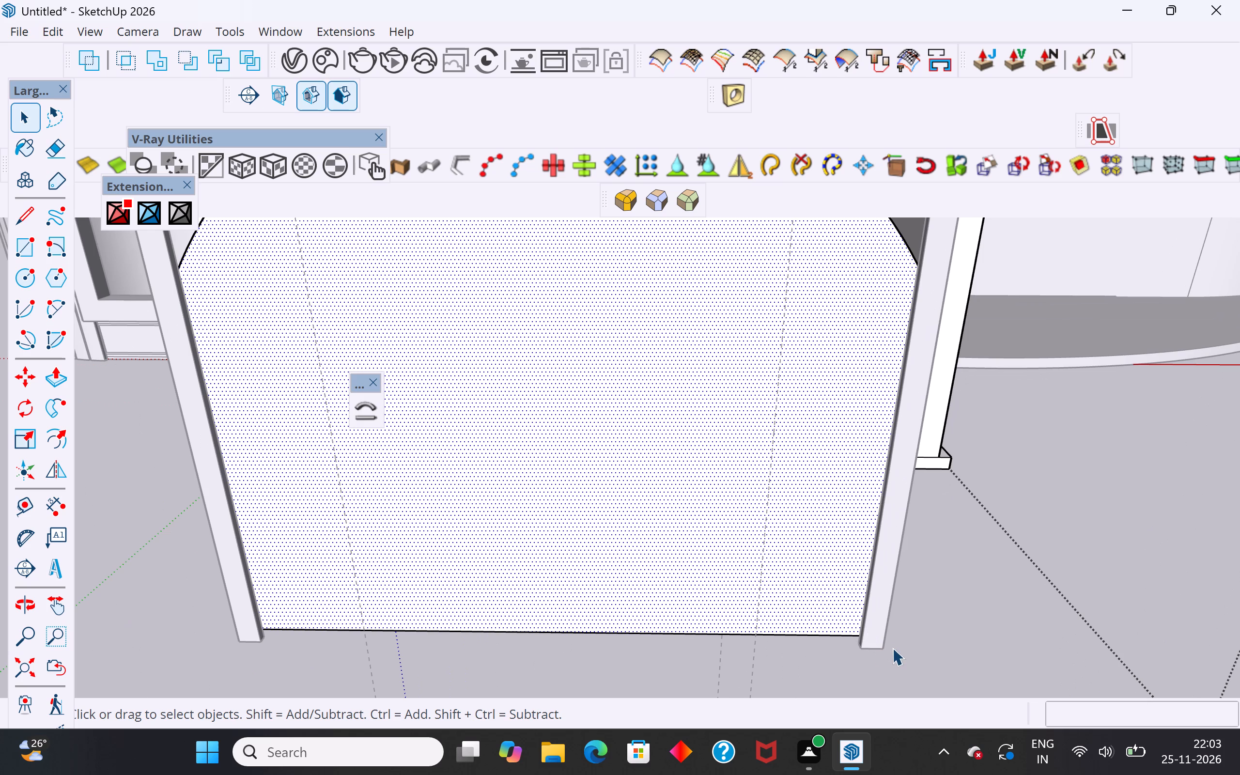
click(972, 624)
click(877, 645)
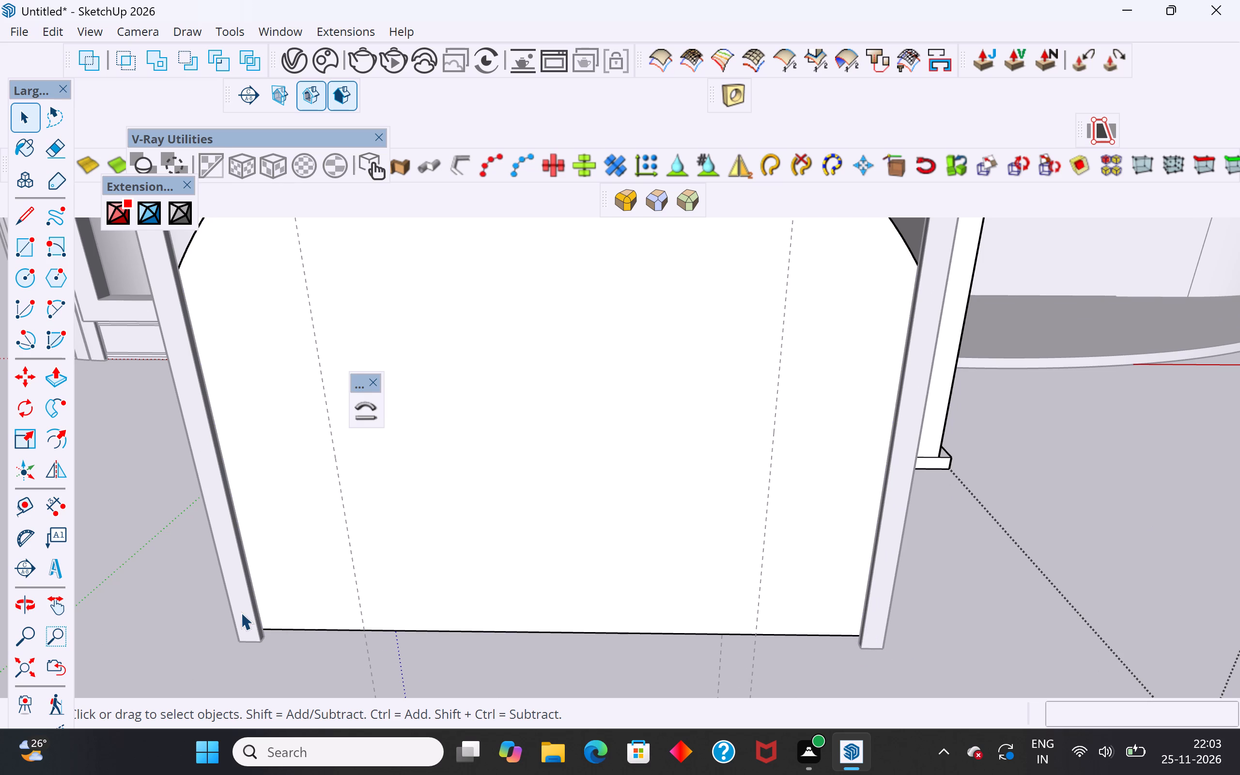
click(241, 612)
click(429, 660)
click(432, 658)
Copy the end post by its bottom outer corner about 2' 5 3/16" inward onto the nearer 2' guide.
click(252, 618)
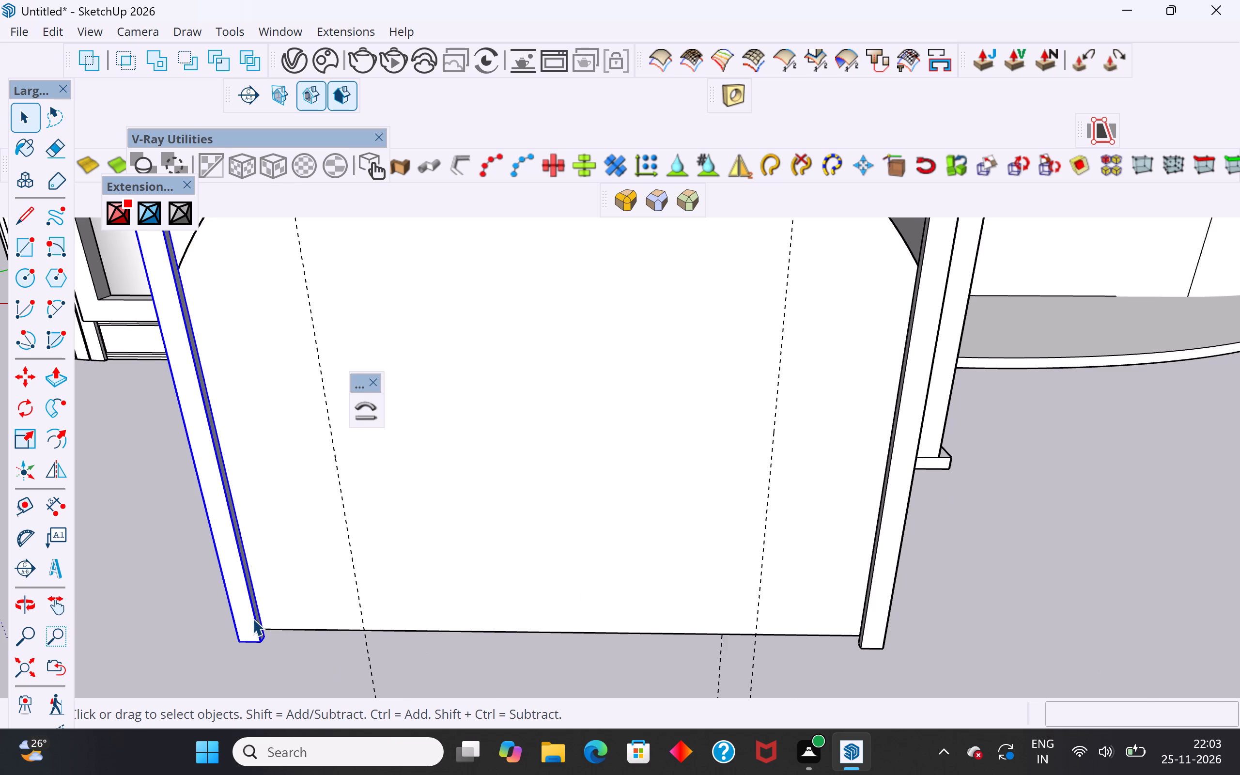
key(m)
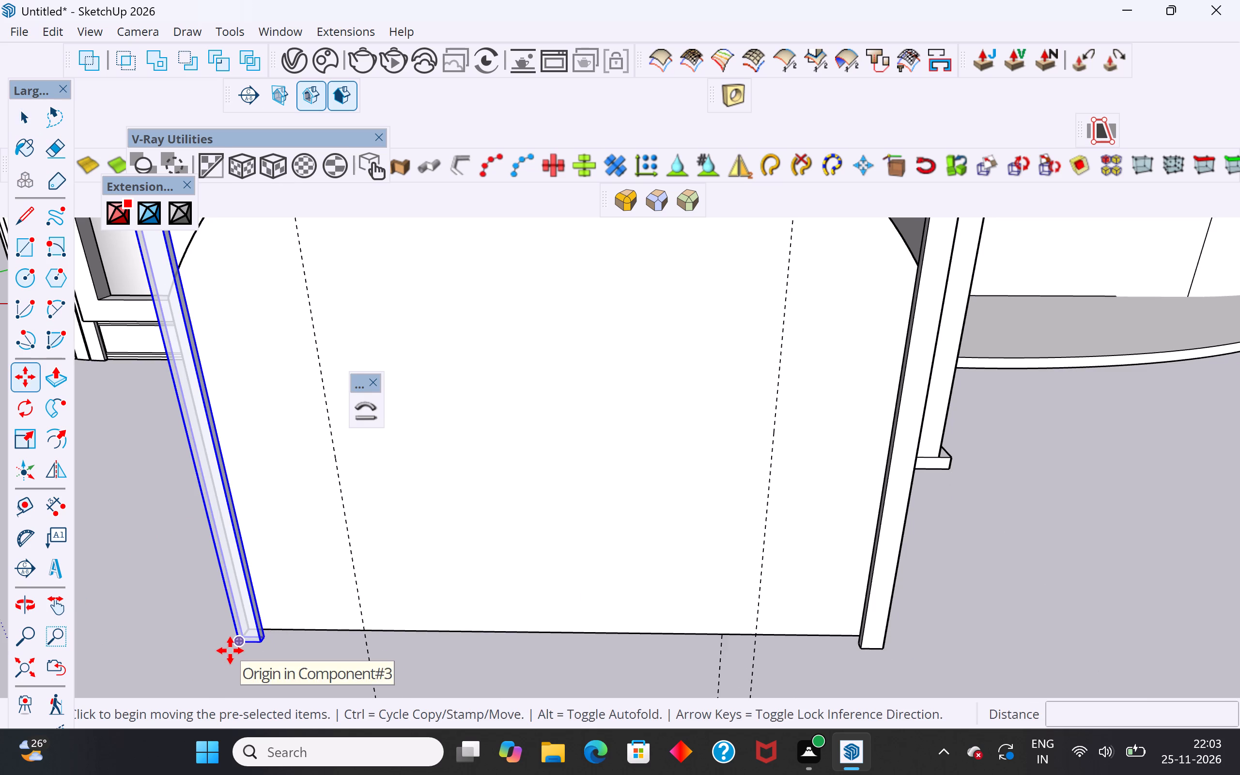
click(230, 651)
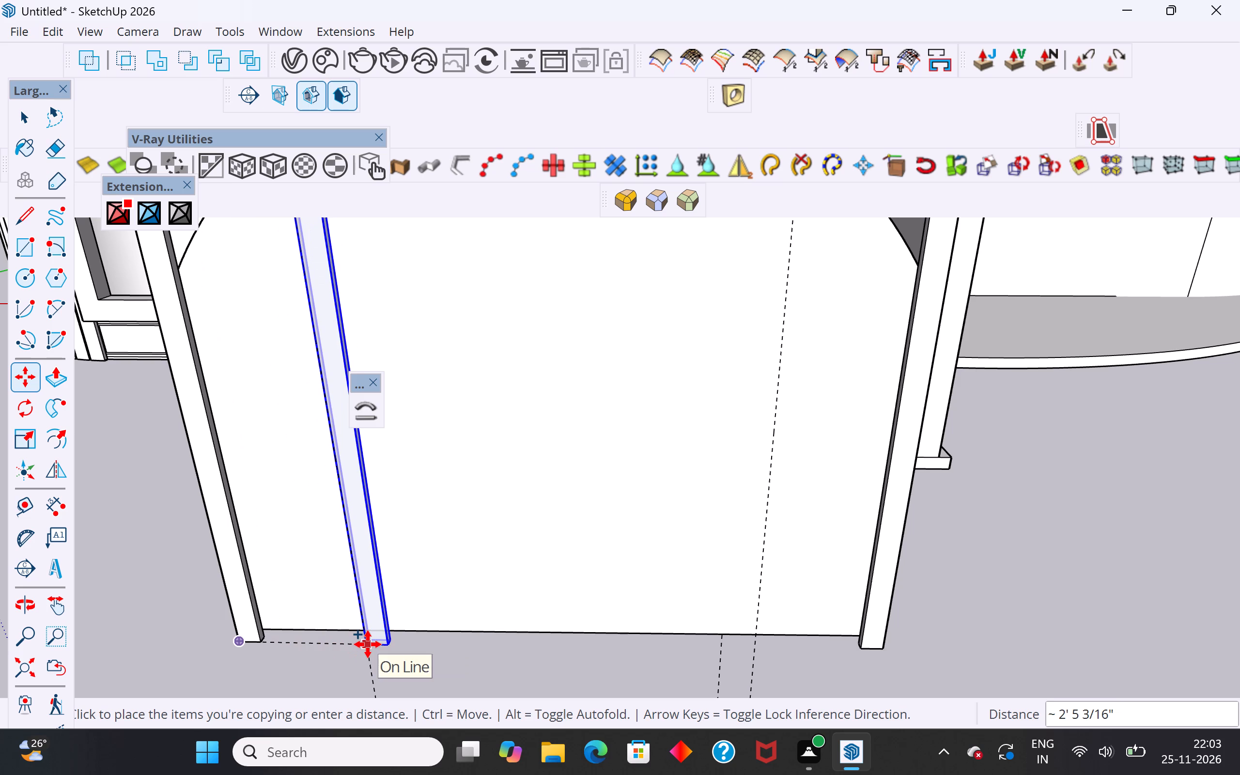
click(368, 643)
Copy the new intermediate post by its bottom corner about 7' 7 1/8" along the panel onto the other 2' guide.
ctrl+click(368, 643)
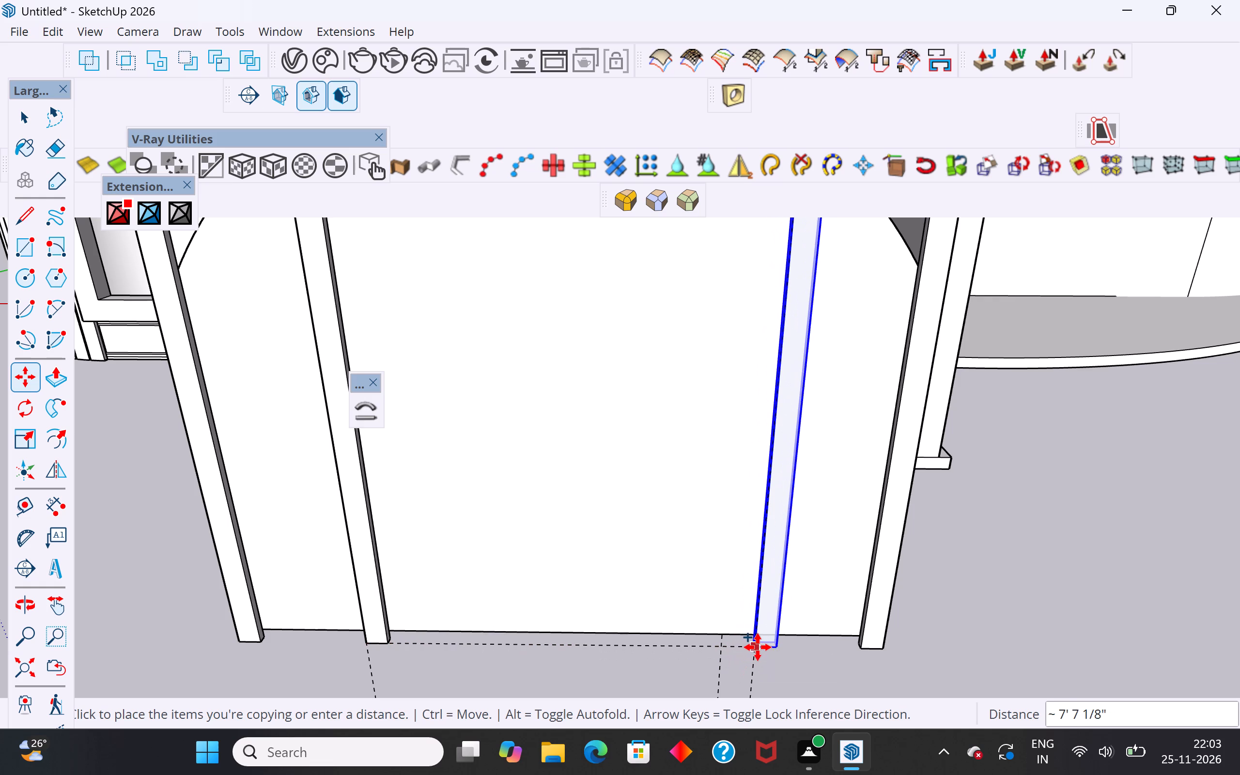
click(758, 647)
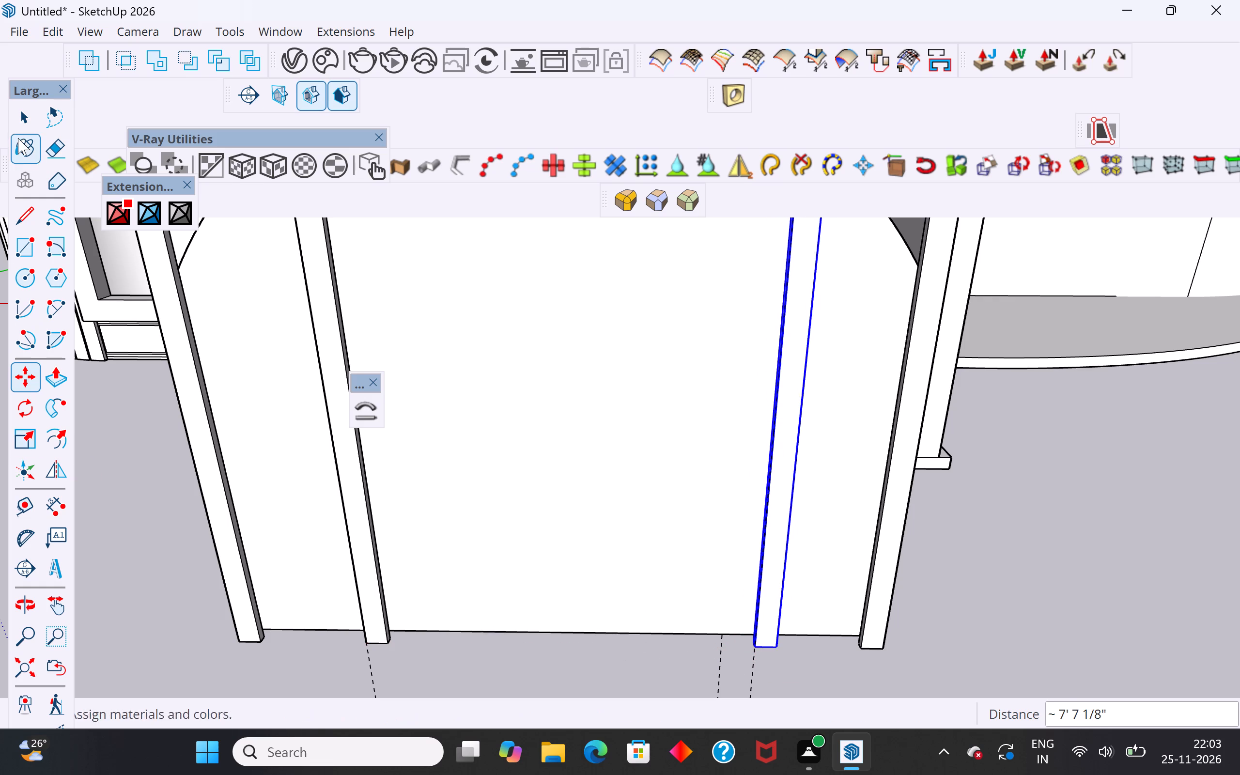
click(21, 123)
click(126, 519)
Examine the spacing of the four posts across the arched panel in front of the vaulted entrance.
scroll(601, 642, down, 5)
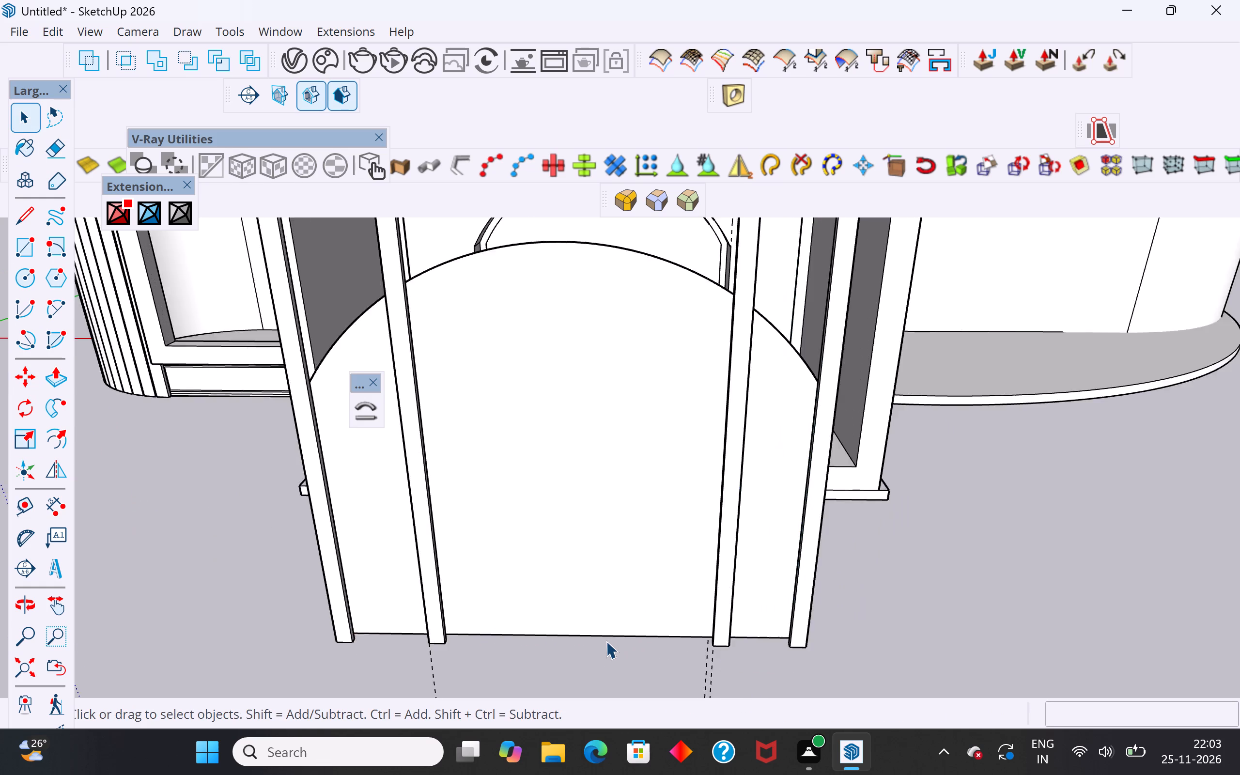
scroll(606, 641, down, 4)
middle_drag(607, 651, 697, 649)
scroll(480, 650, down, 6)
scroll(720, 590, up, 1)
middle_drag(731, 587, 706, 511)
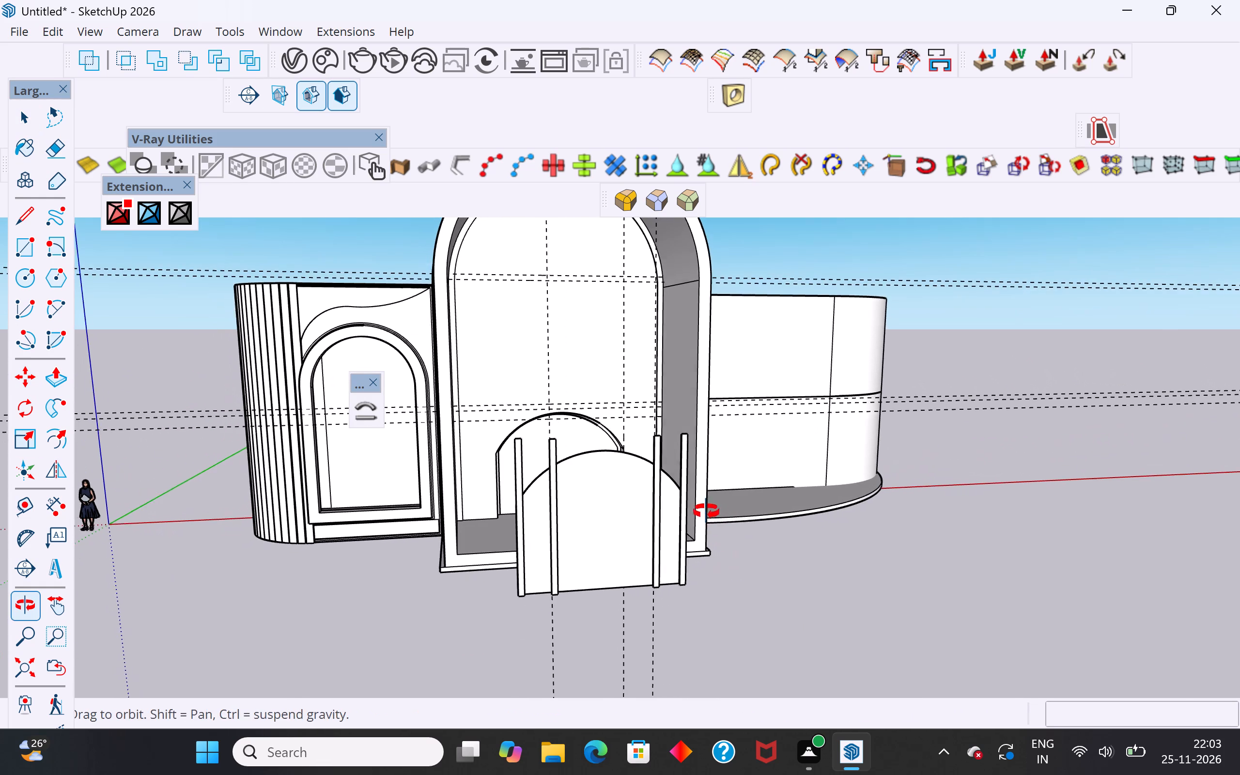
Copy the end post of the arched panel by its bottom corner, placing the duplicate about 2 7/16" in front of the original.
middle_drag(706, 511, 705, 512)
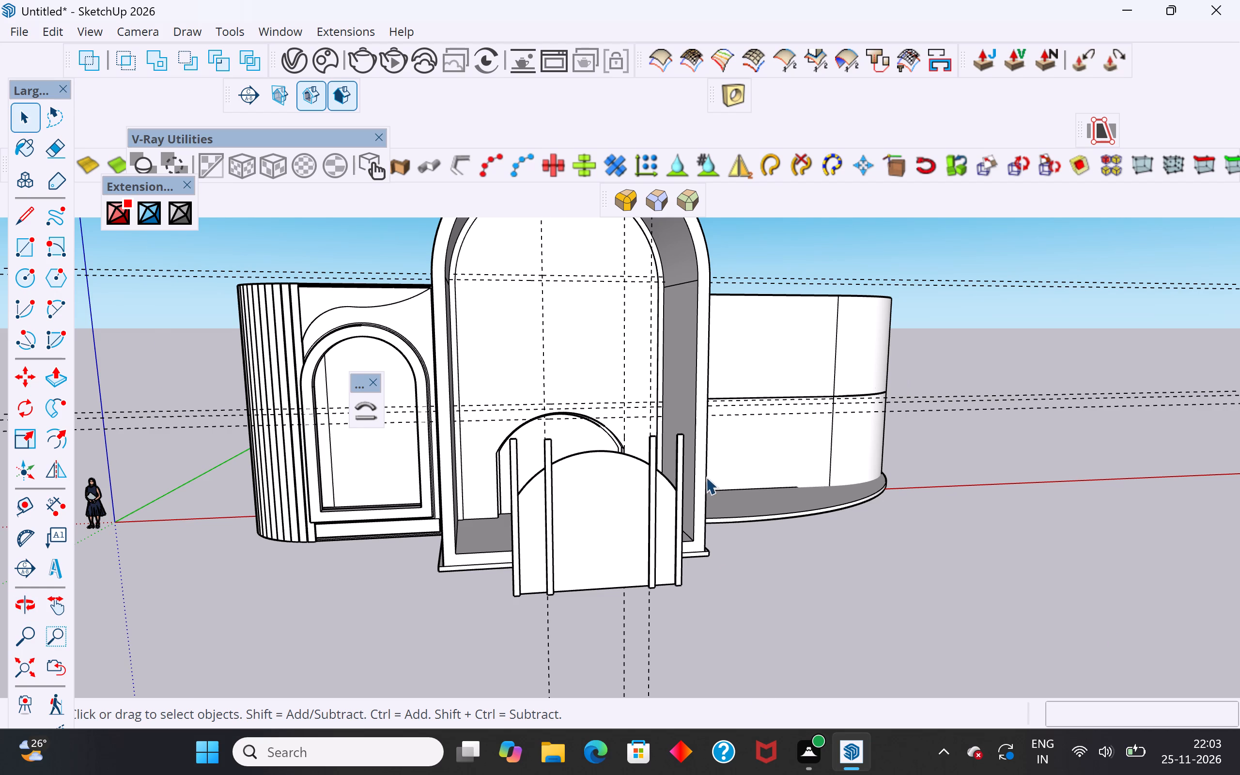
scroll(709, 473, down, 3)
middle_drag(694, 530, 621, 513)
scroll(605, 503, up, 4)
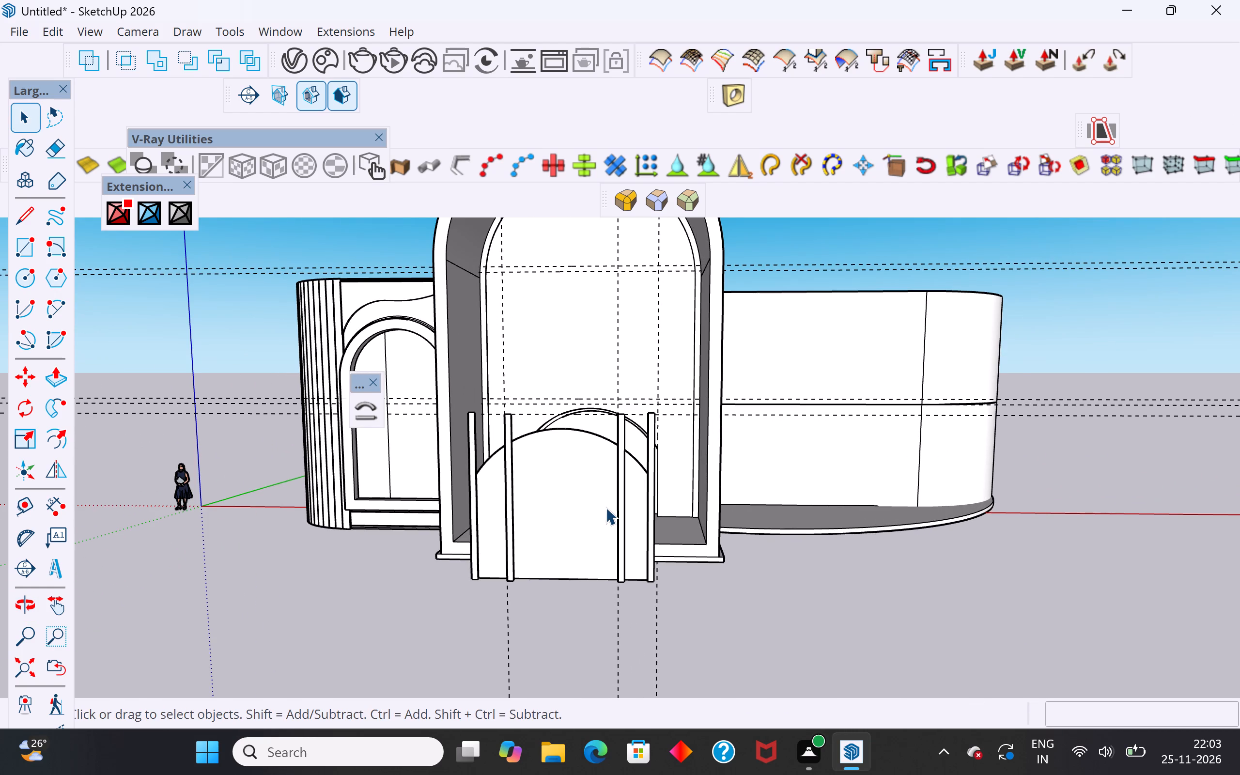
scroll(605, 507, up, 1)
middle_drag(605, 507, 638, 504)
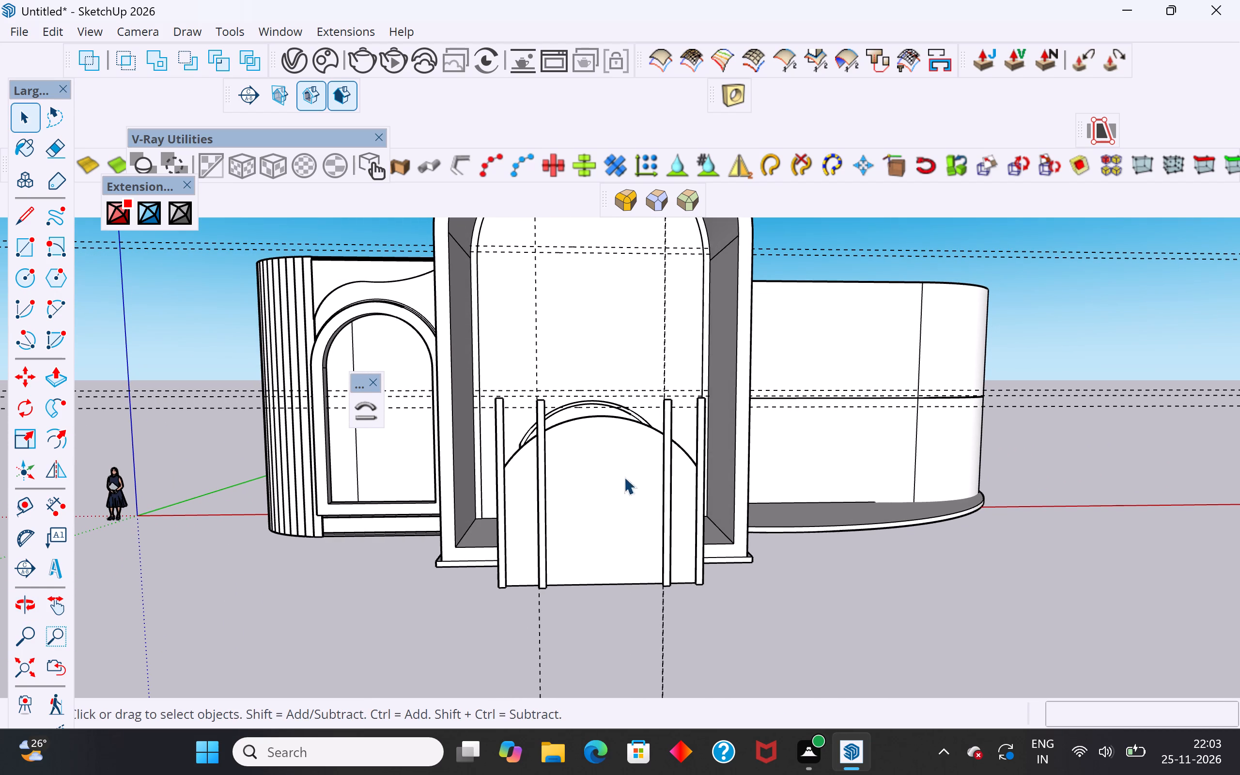
click(501, 465)
key(m)
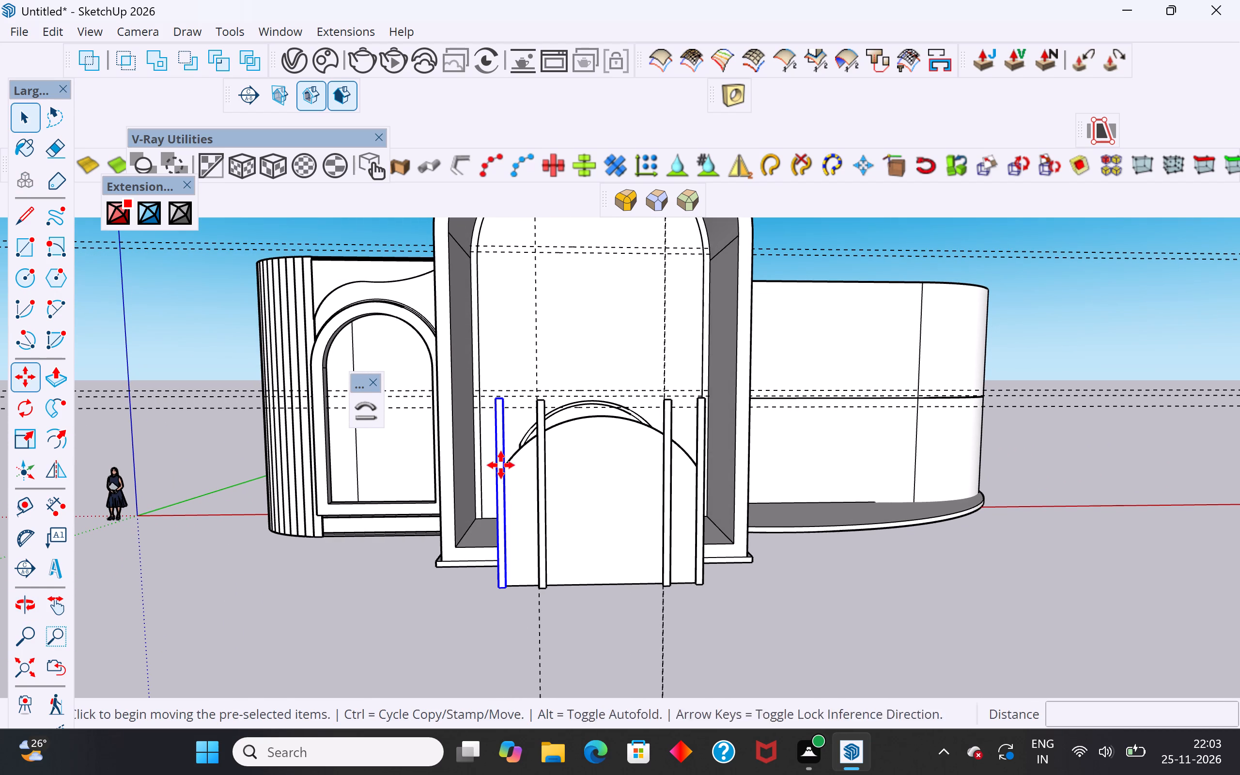
click(20, 411)
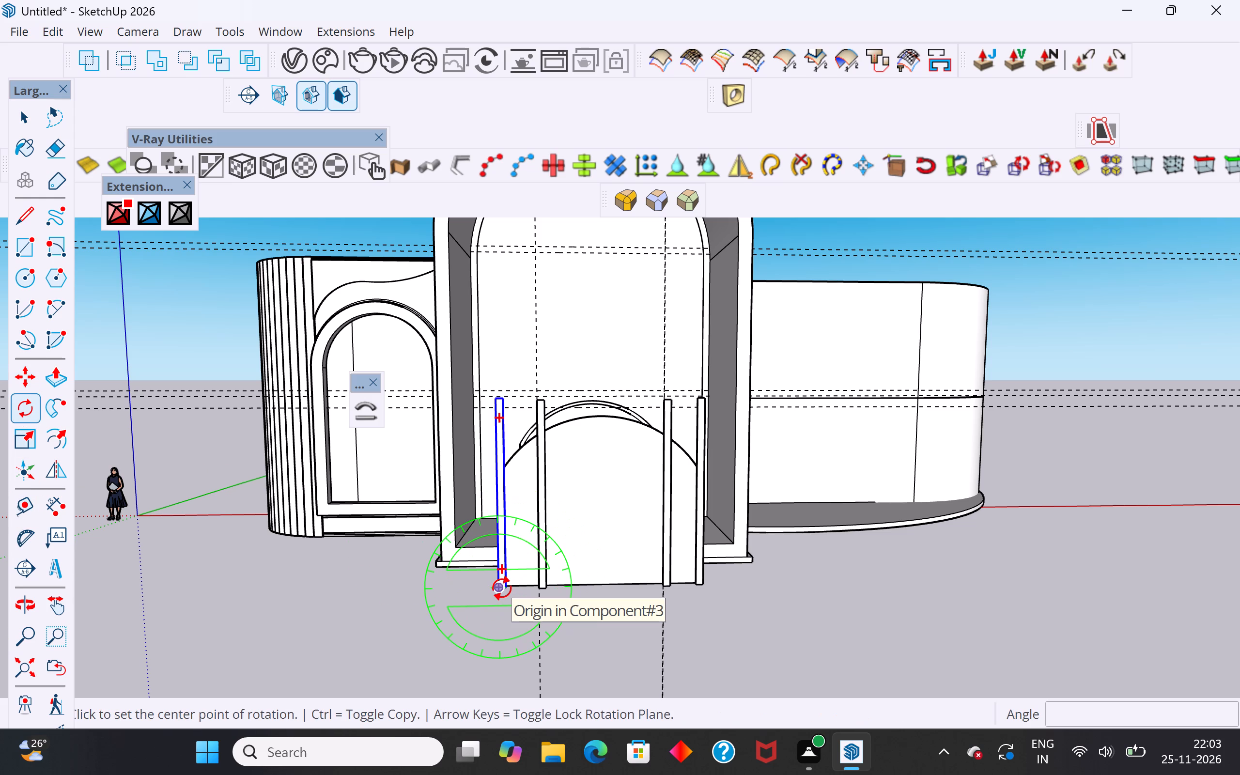
key(m)
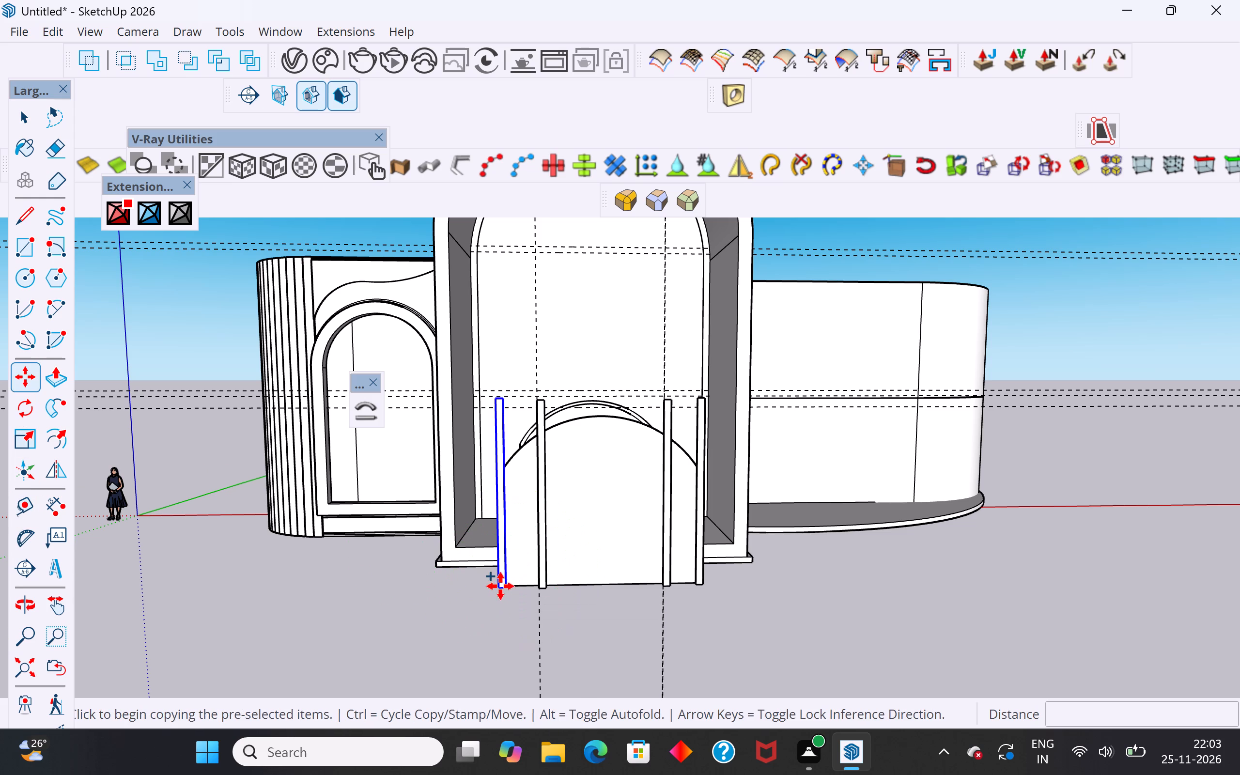
click(497, 582)
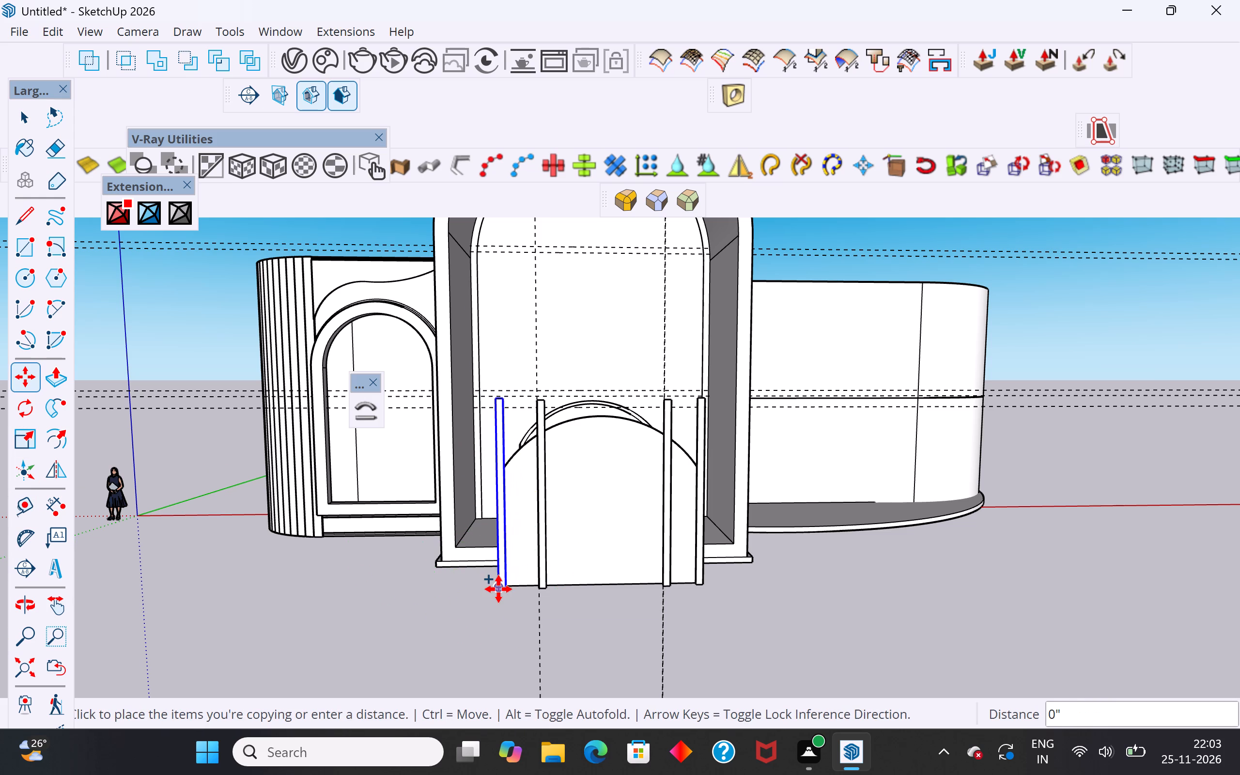
scroll(497, 596, up, 4)
middle_drag(510, 602, 553, 660)
scroll(563, 652, up, 9)
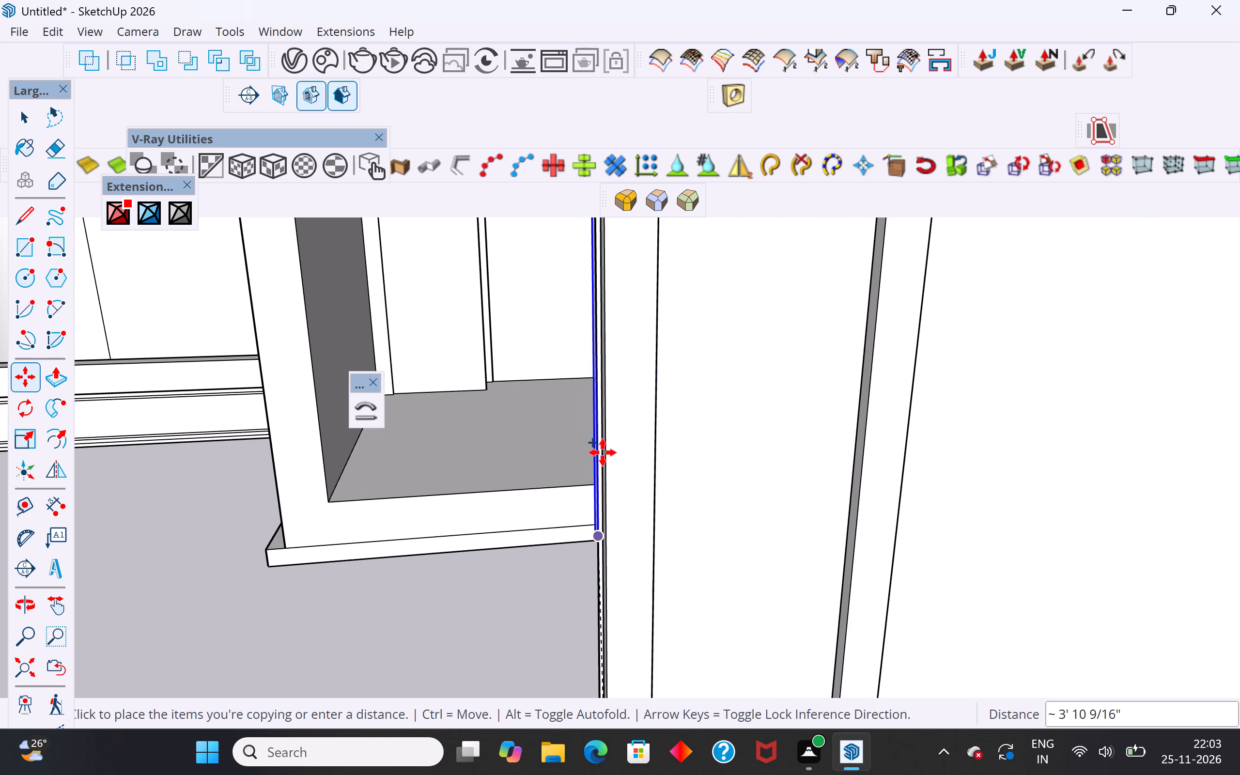
scroll(603, 452, down, 17)
scroll(612, 572, up, 4)
middle_drag(615, 579, 712, 628)
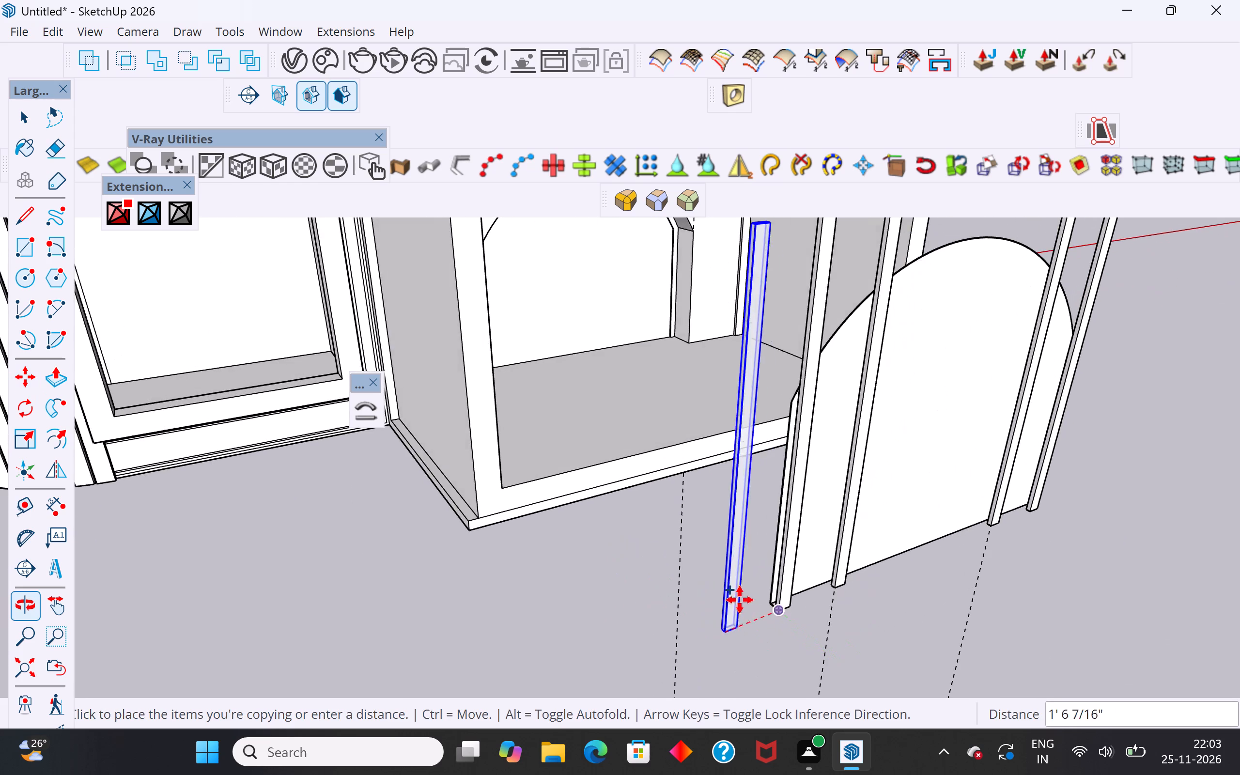
scroll(791, 587, up, 10)
click(741, 669)
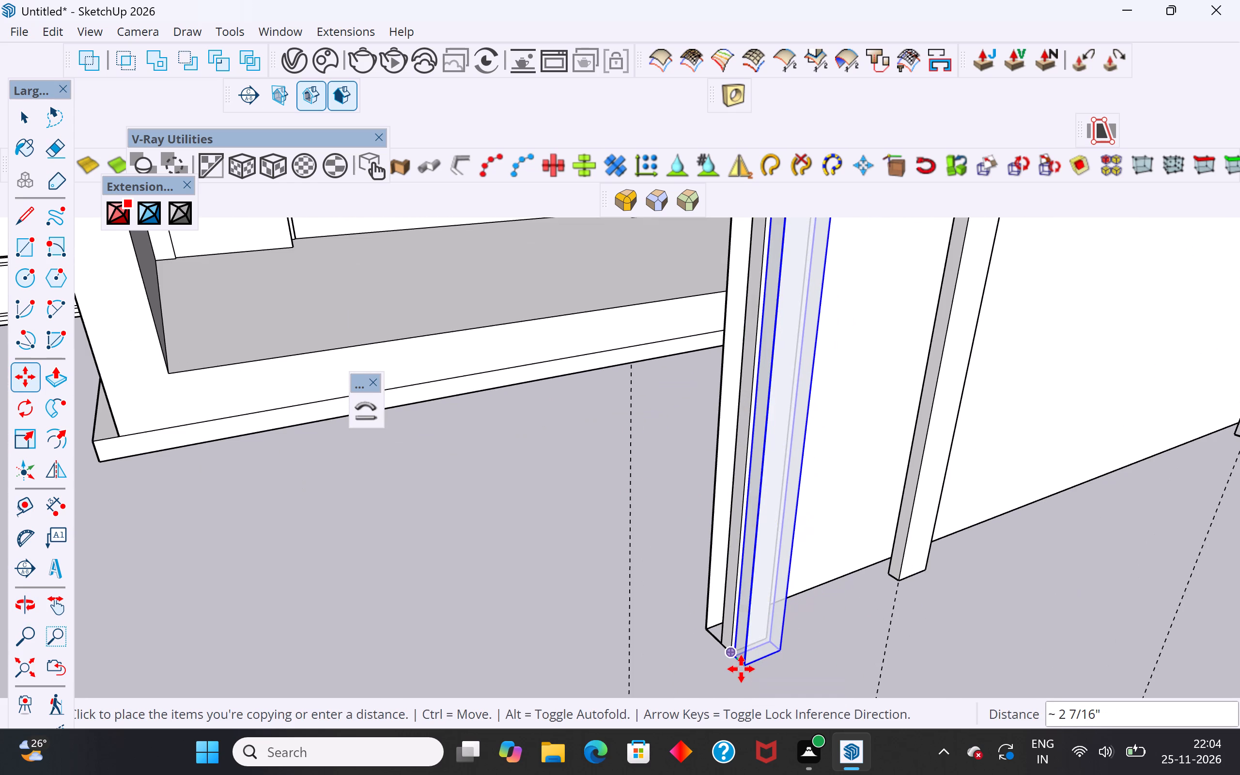
Move the duplicate post by its bottom back corner about 11/16" onto the original end post's bottom front corner.
scroll(740, 670, up, 15)
click(726, 651)
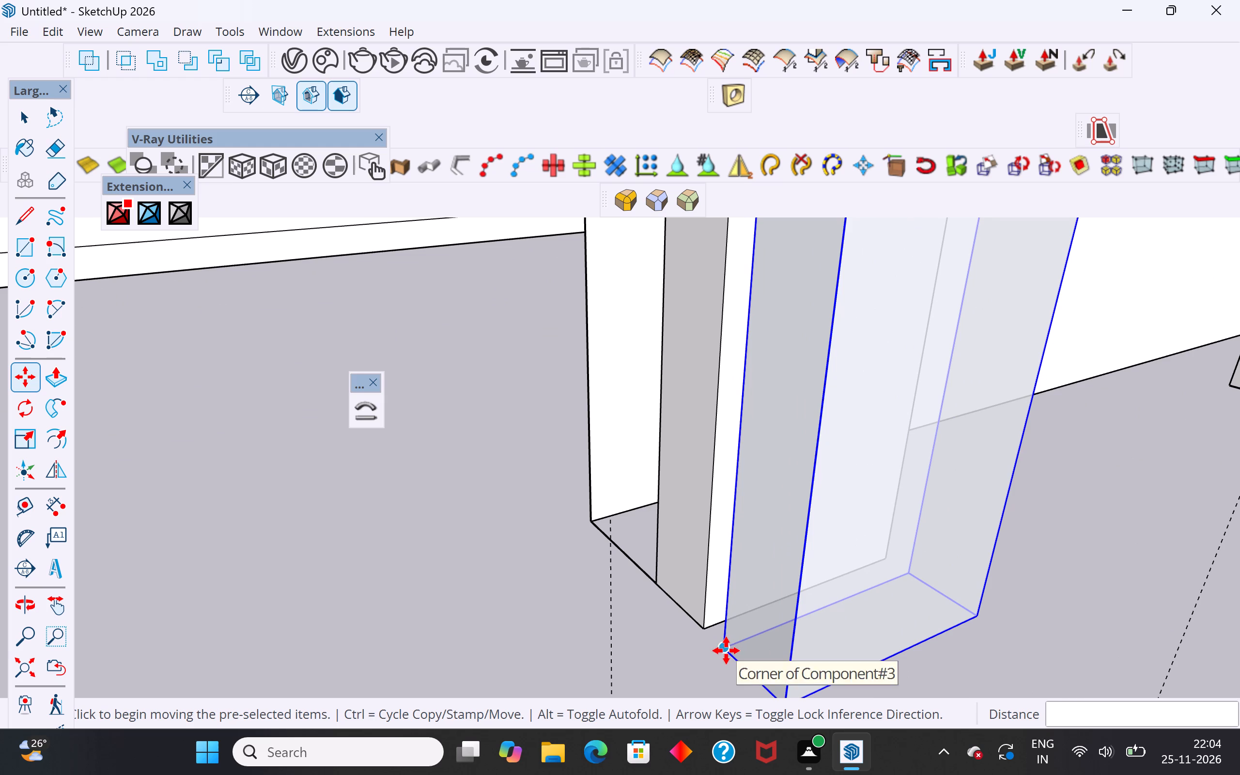
click(702, 627)
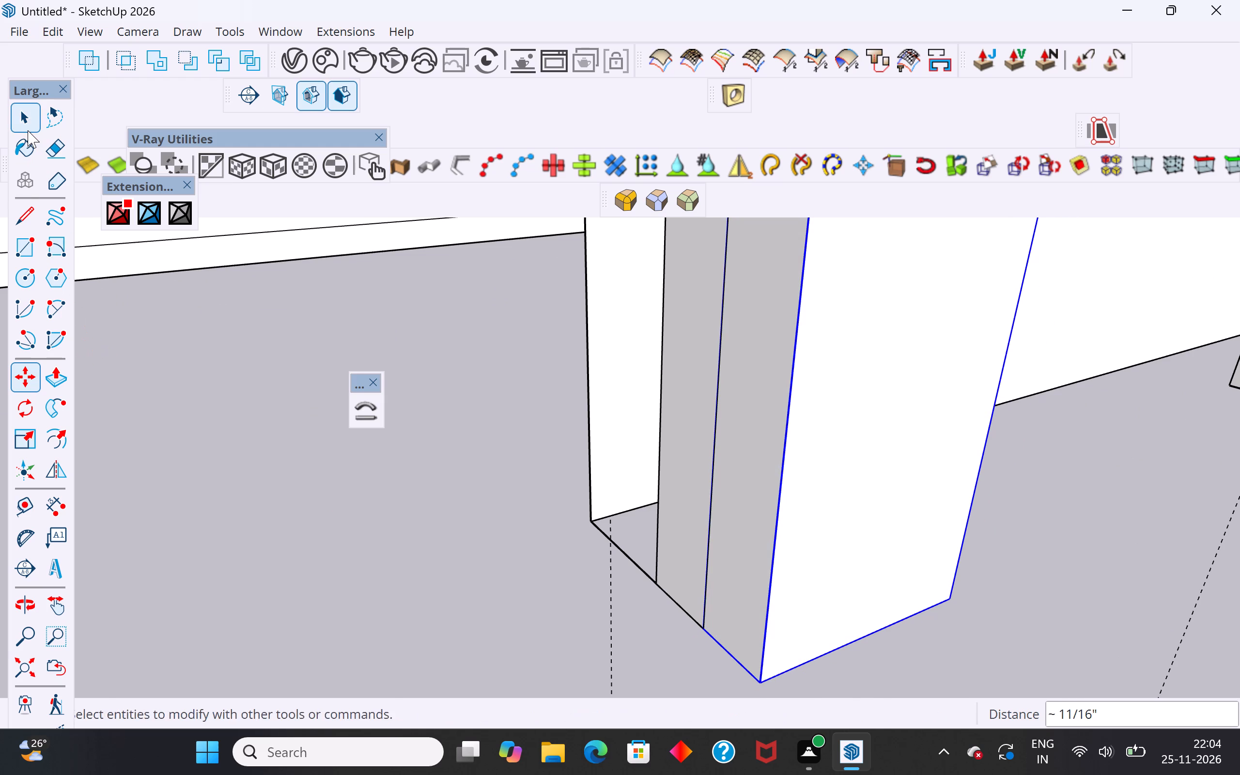
Rotate the duplicate post 90° about its bottom corner in the panel's vertical plane, laying it horizontally across the posts' base.
click(28, 130)
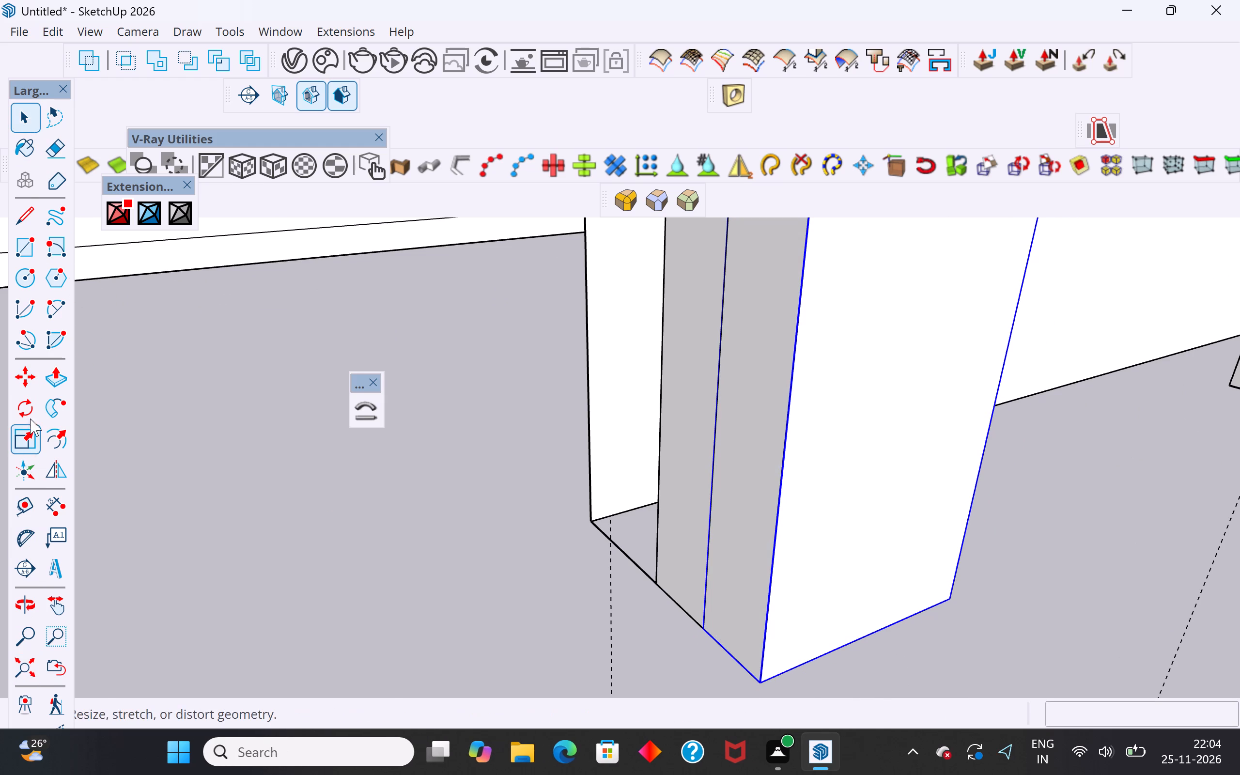
click(29, 401)
scroll(500, 553, down, 5)
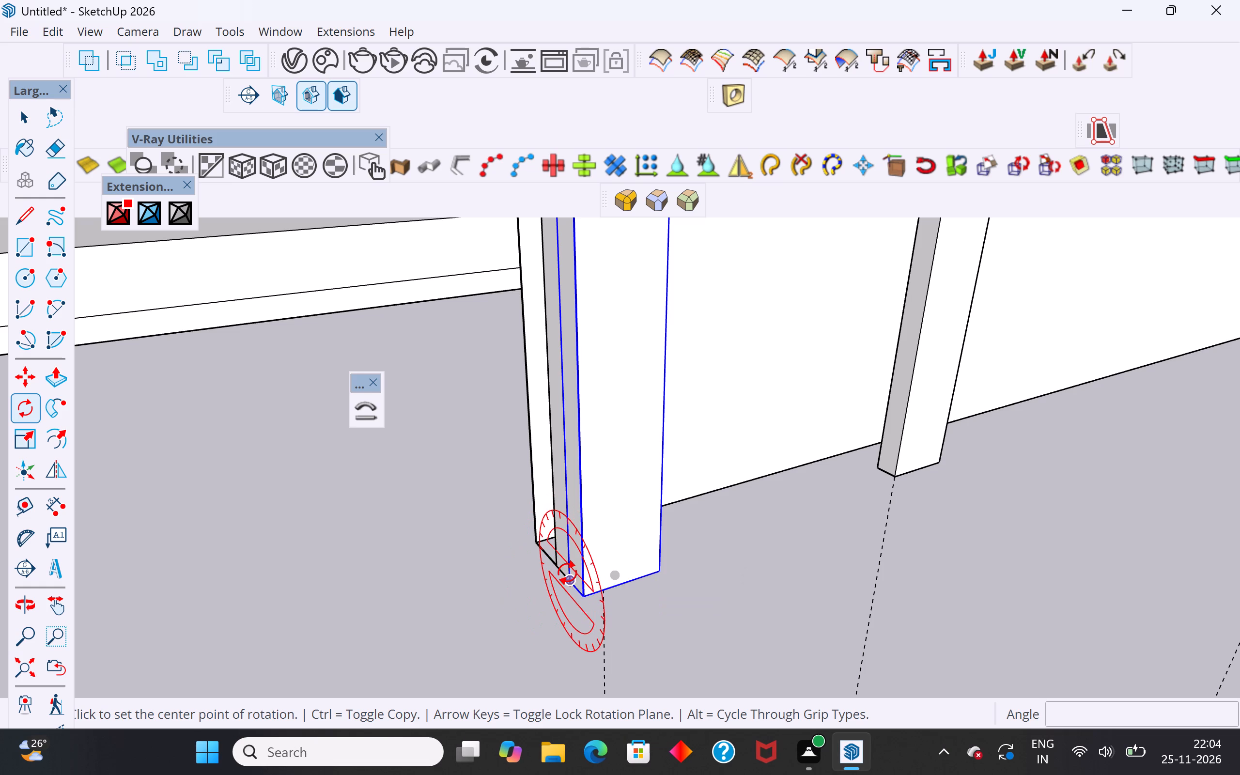
key(Right)
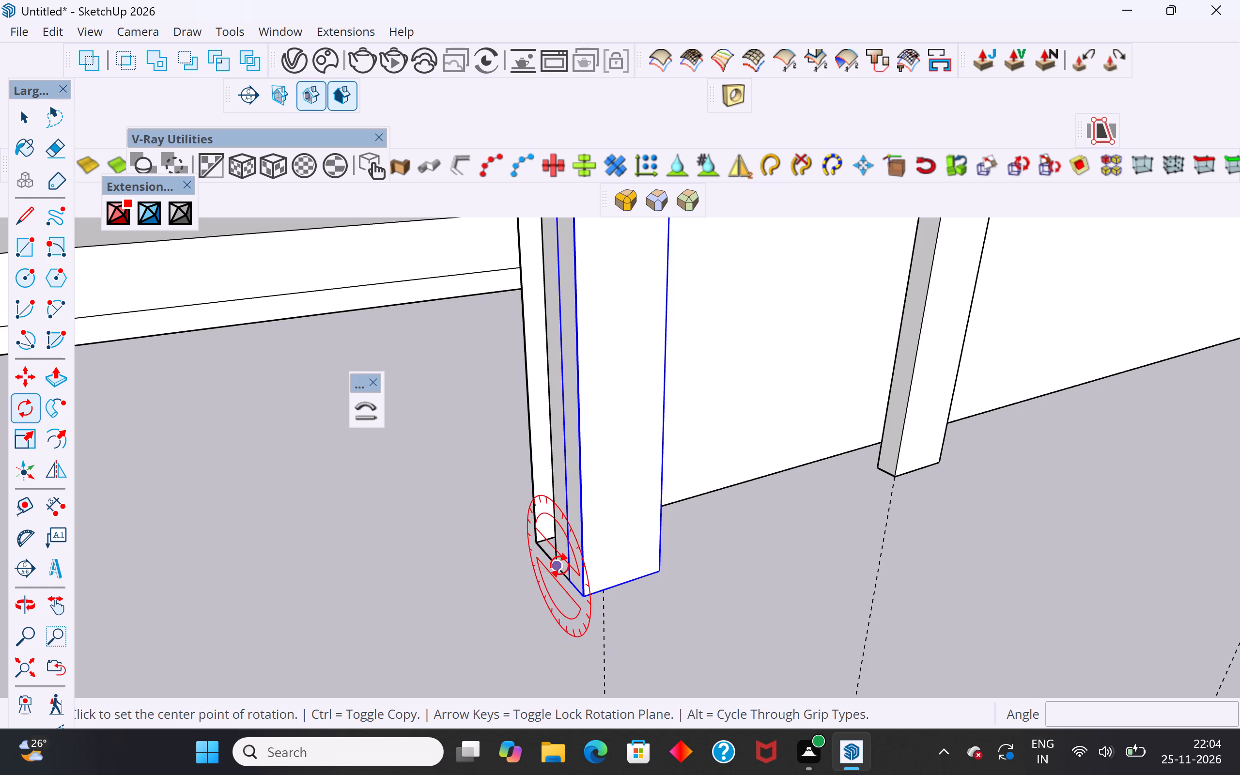
key(Right)
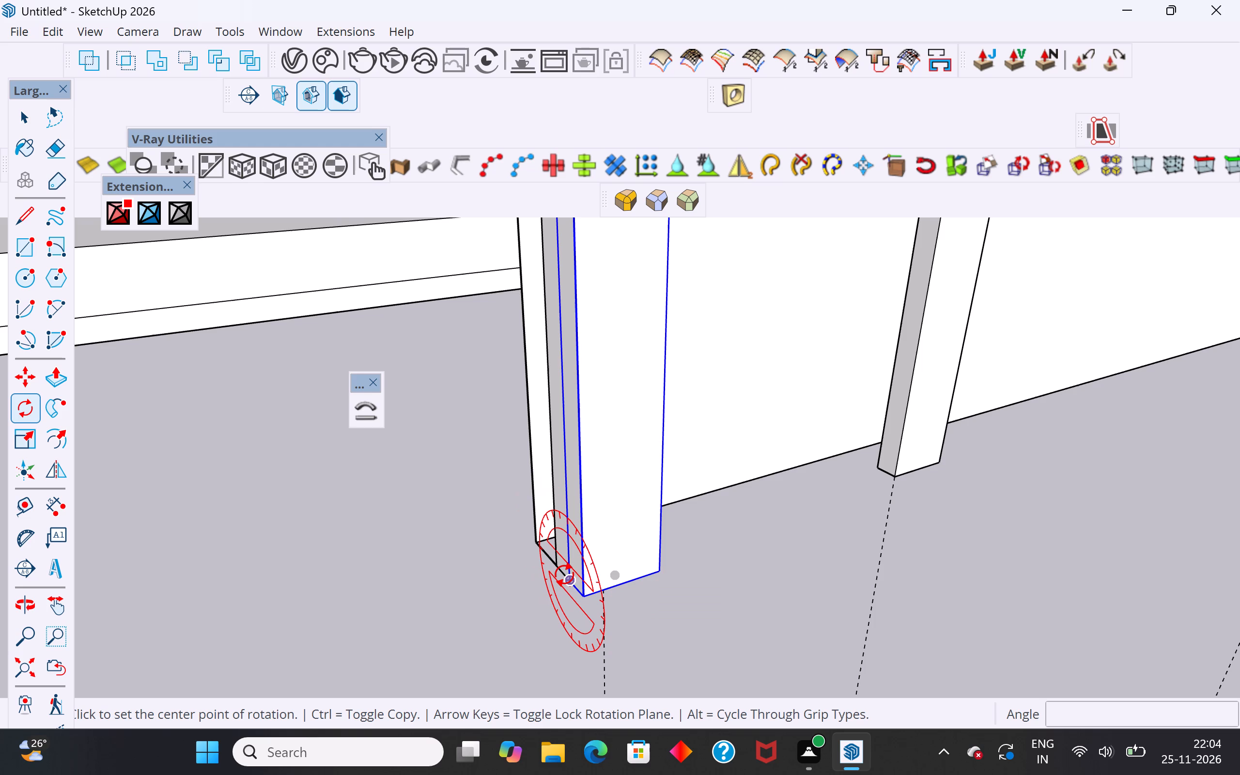
key(Up)
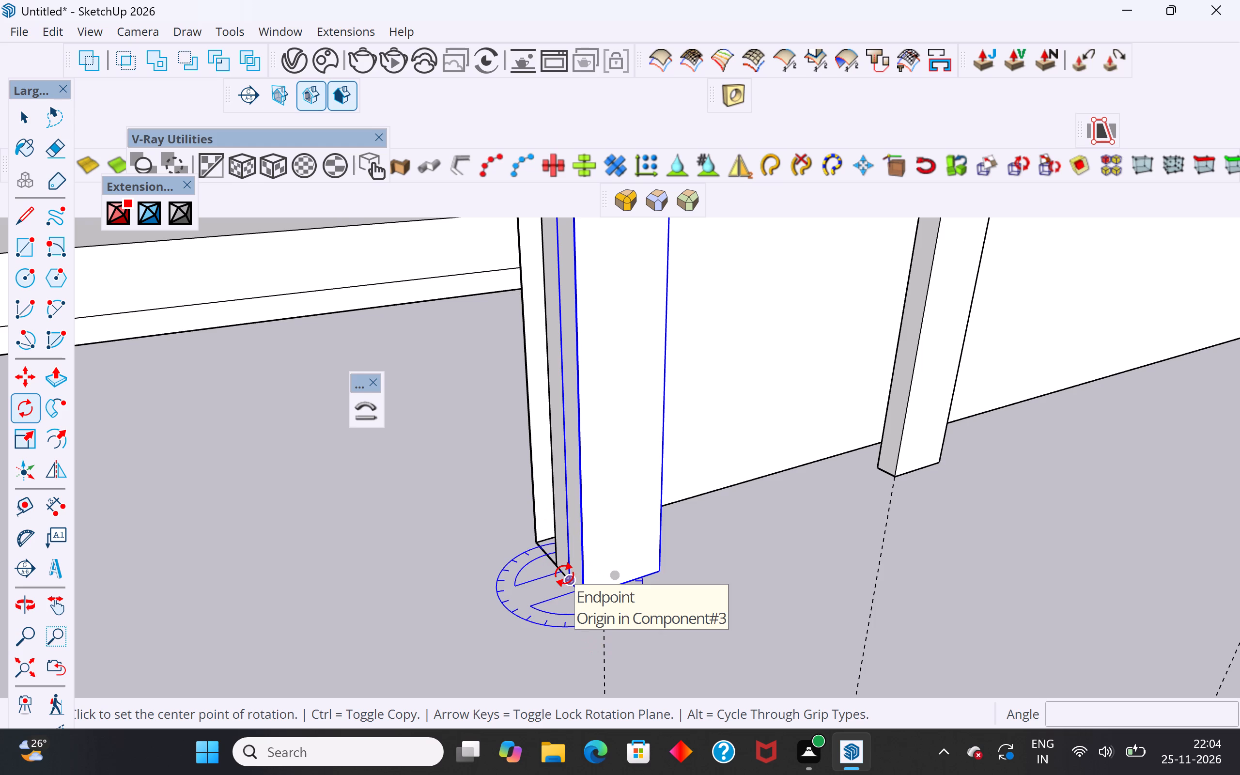
key(Left)
click(564, 574)
scroll(550, 561, down, 10)
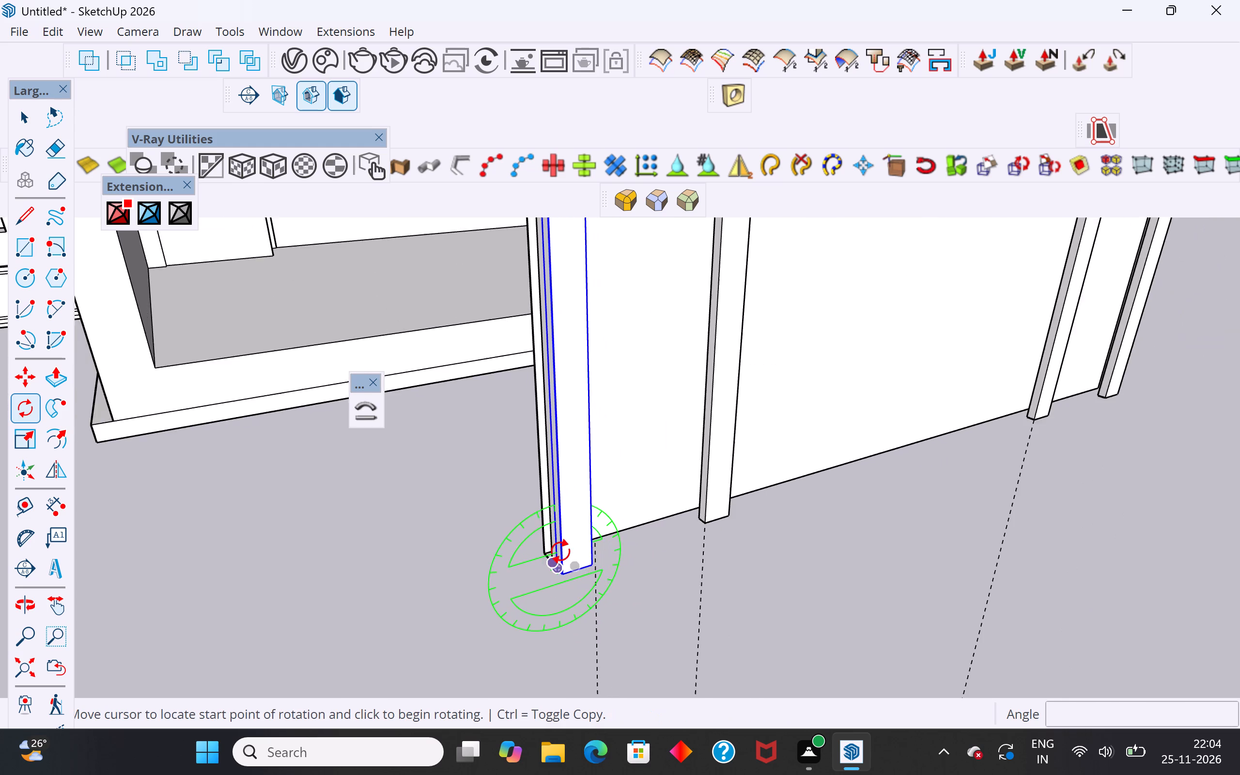
scroll(560, 551, down, 17)
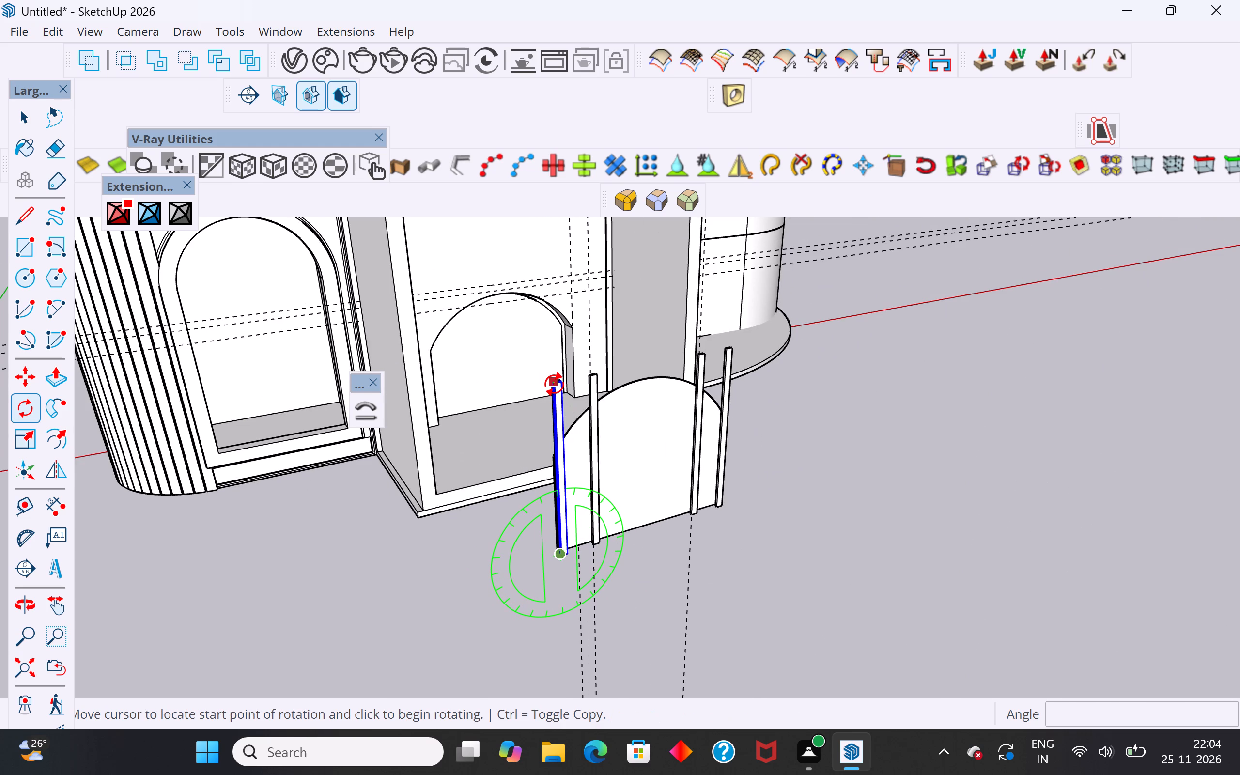
click(554, 384)
scroll(717, 508, up, 5)
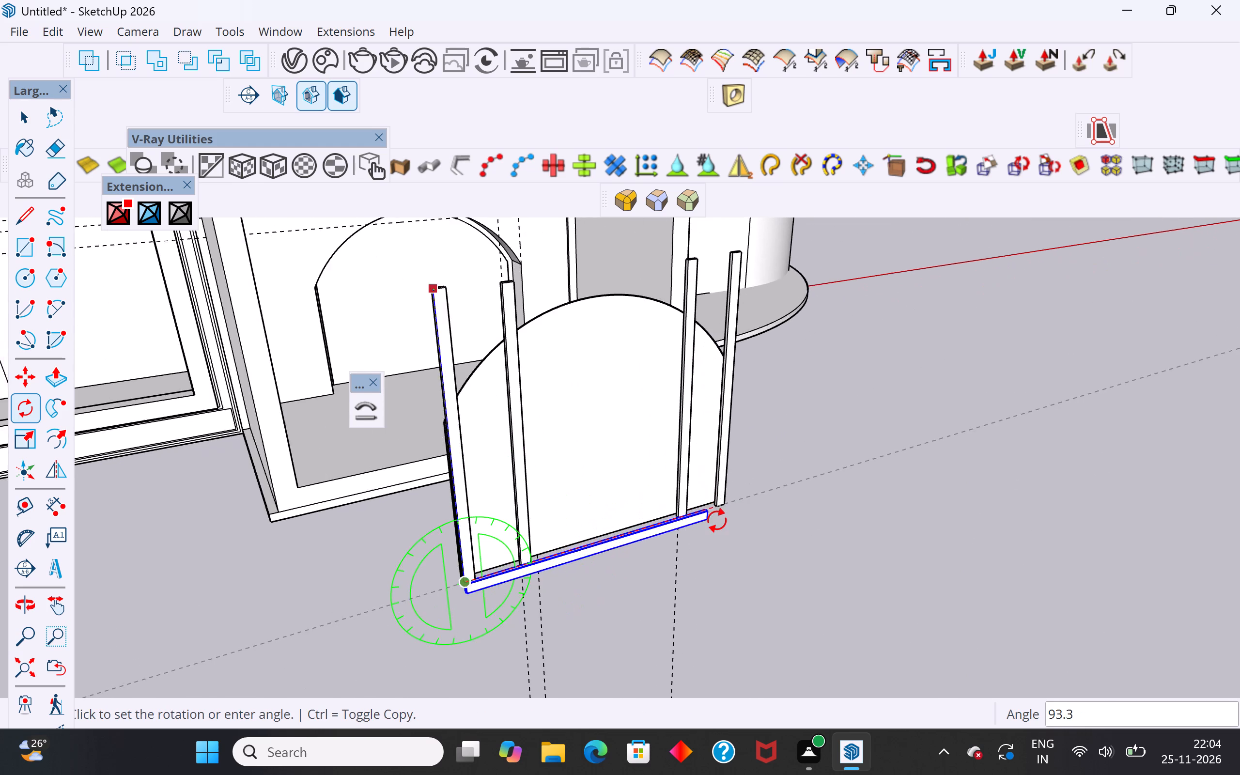
scroll(717, 520, up, 7)
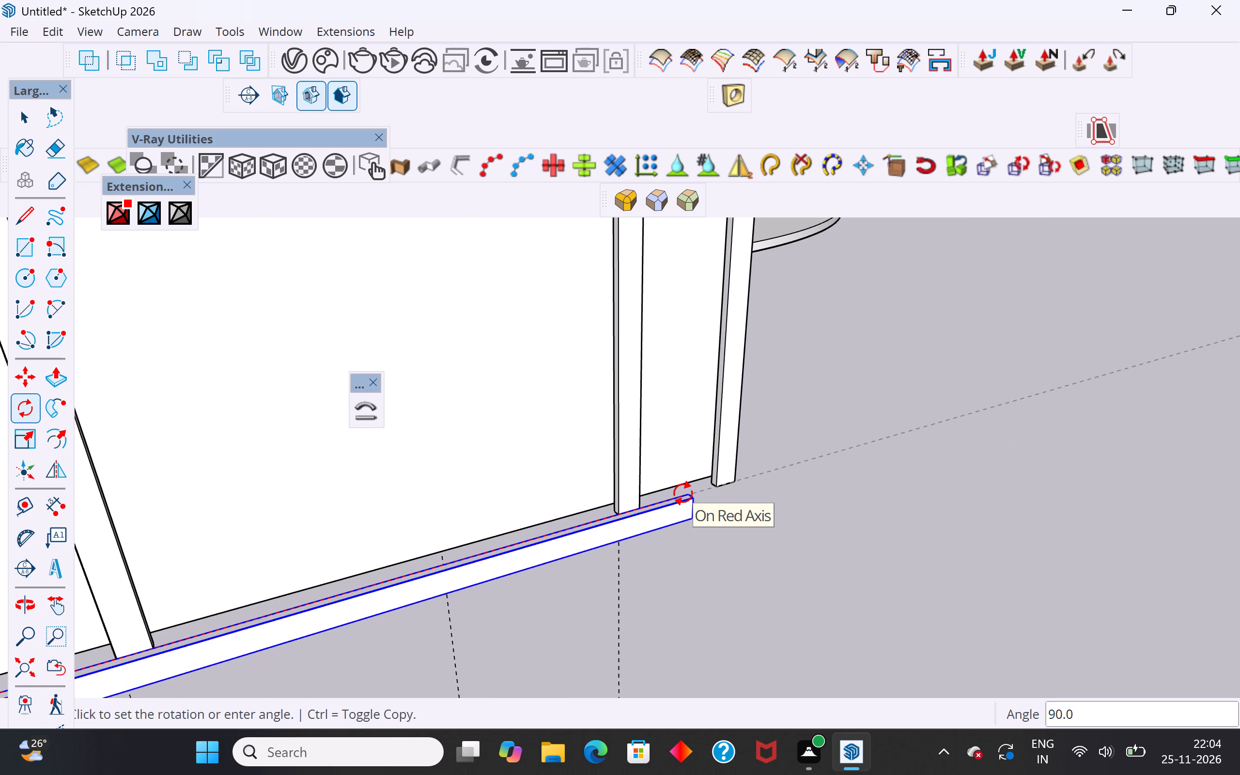
scroll(683, 493, down, 4)
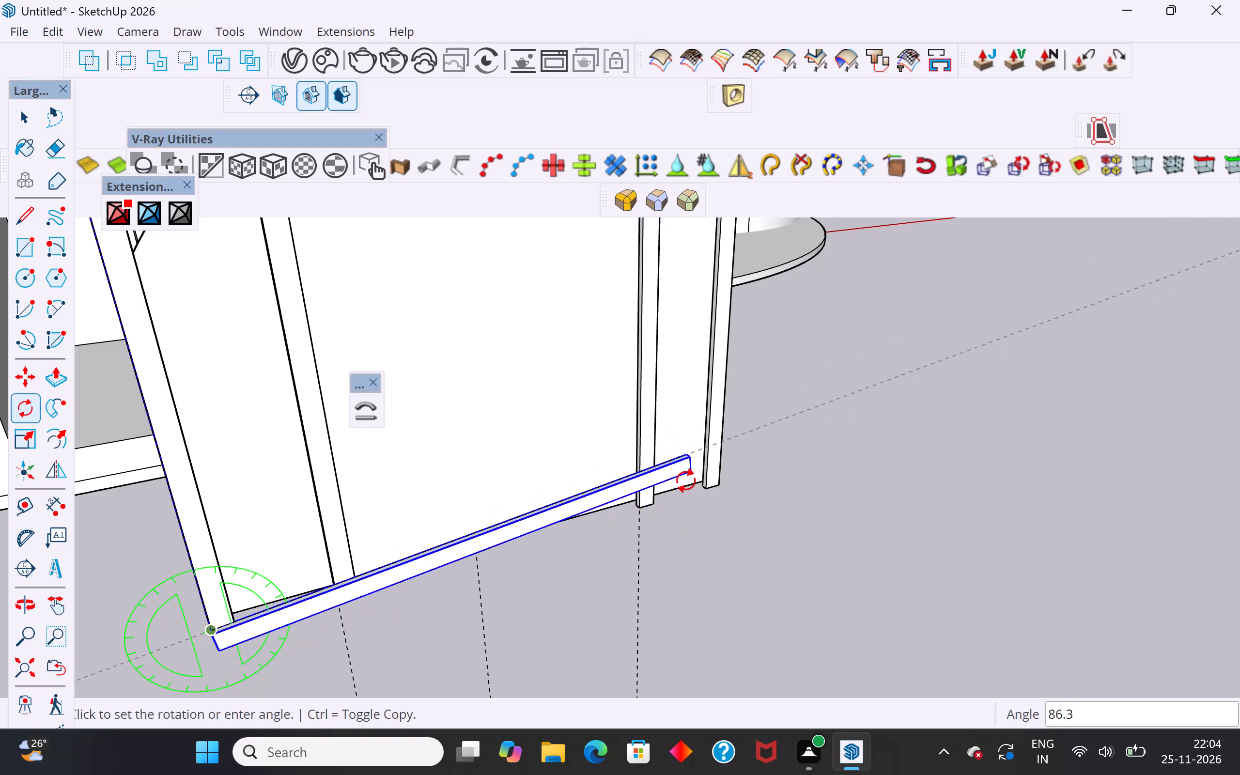
click(688, 492)
scroll(864, 539, down, 6)
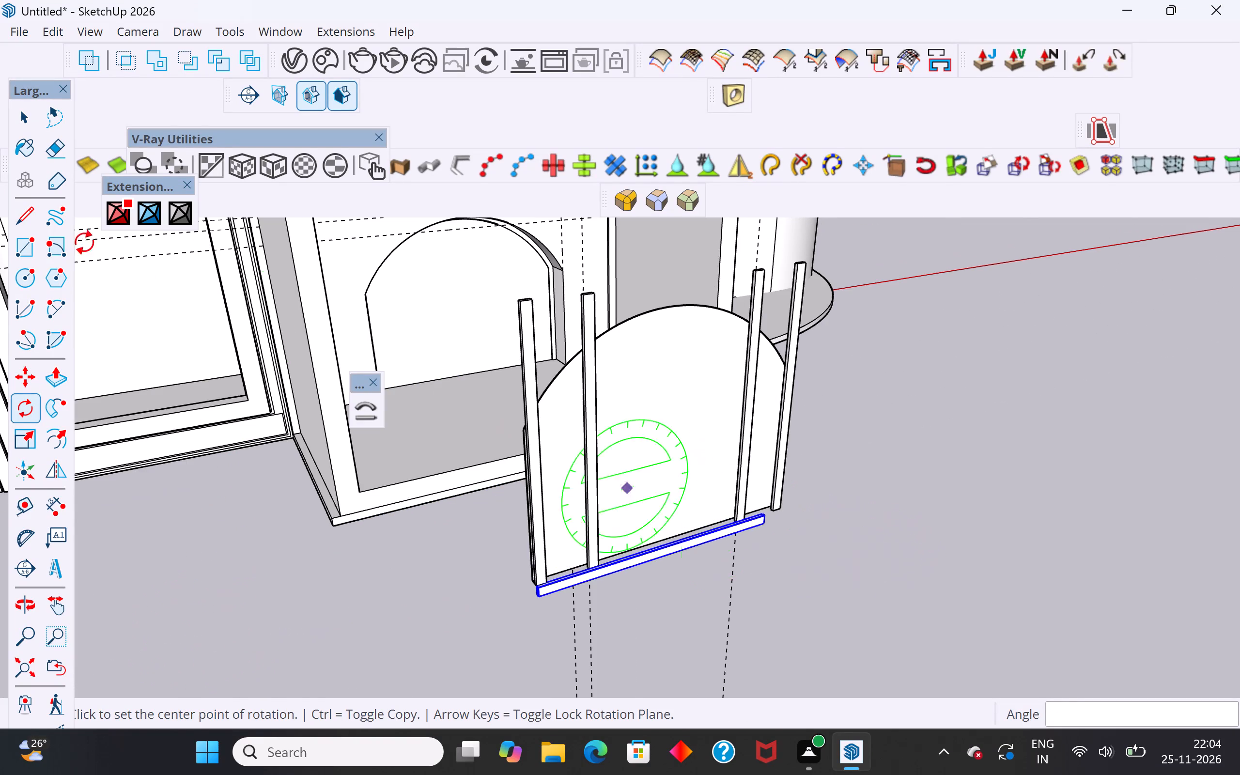
click(26, 111)
click(424, 624)
Move the horizontal bar at the posts' base by its bottom corner up the end post's edge about 7' 11 11/16".
scroll(523, 623, up, 3)
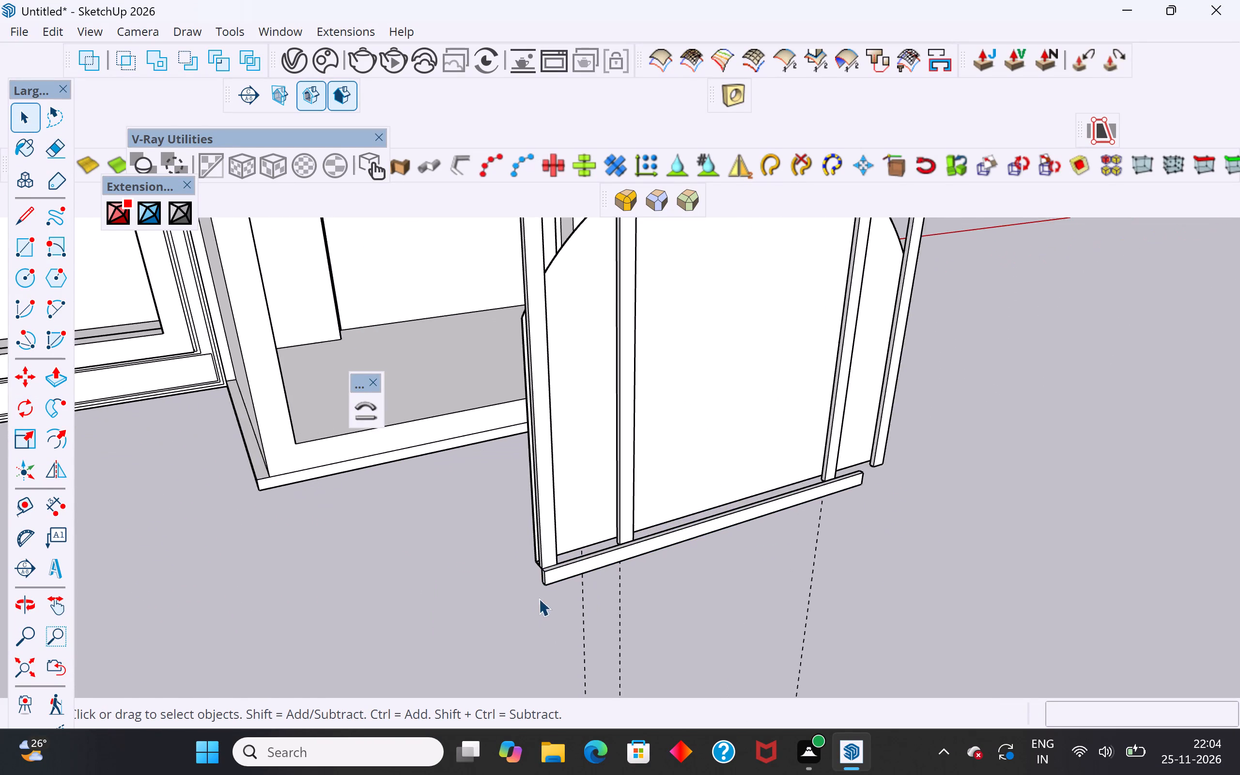
scroll(539, 598, up, 2)
scroll(785, 604, down, 5)
middle_drag(841, 530, 873, 478)
scroll(746, 623, down, 5)
middle_drag(777, 586, 786, 572)
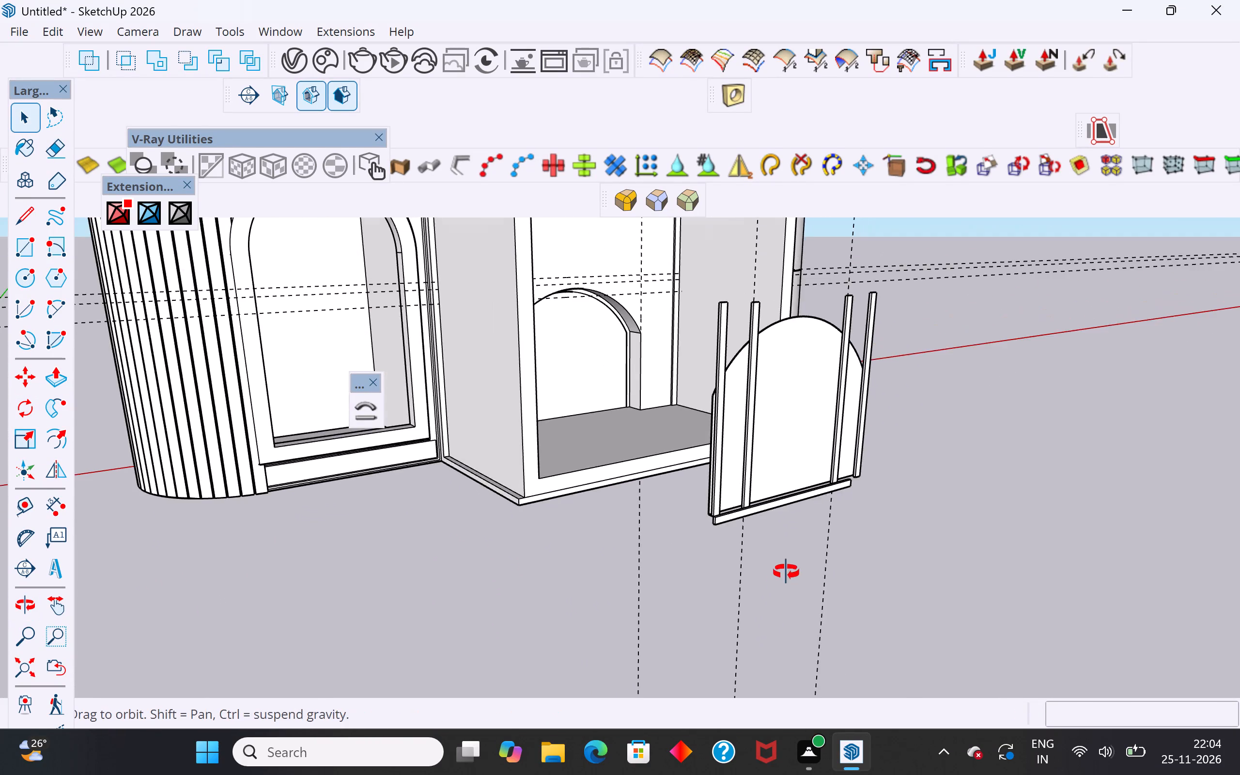
middle_drag(786, 572, 778, 600)
scroll(704, 670, down, 7)
middle_drag(831, 516, 813, 466)
scroll(715, 468, up, 4)
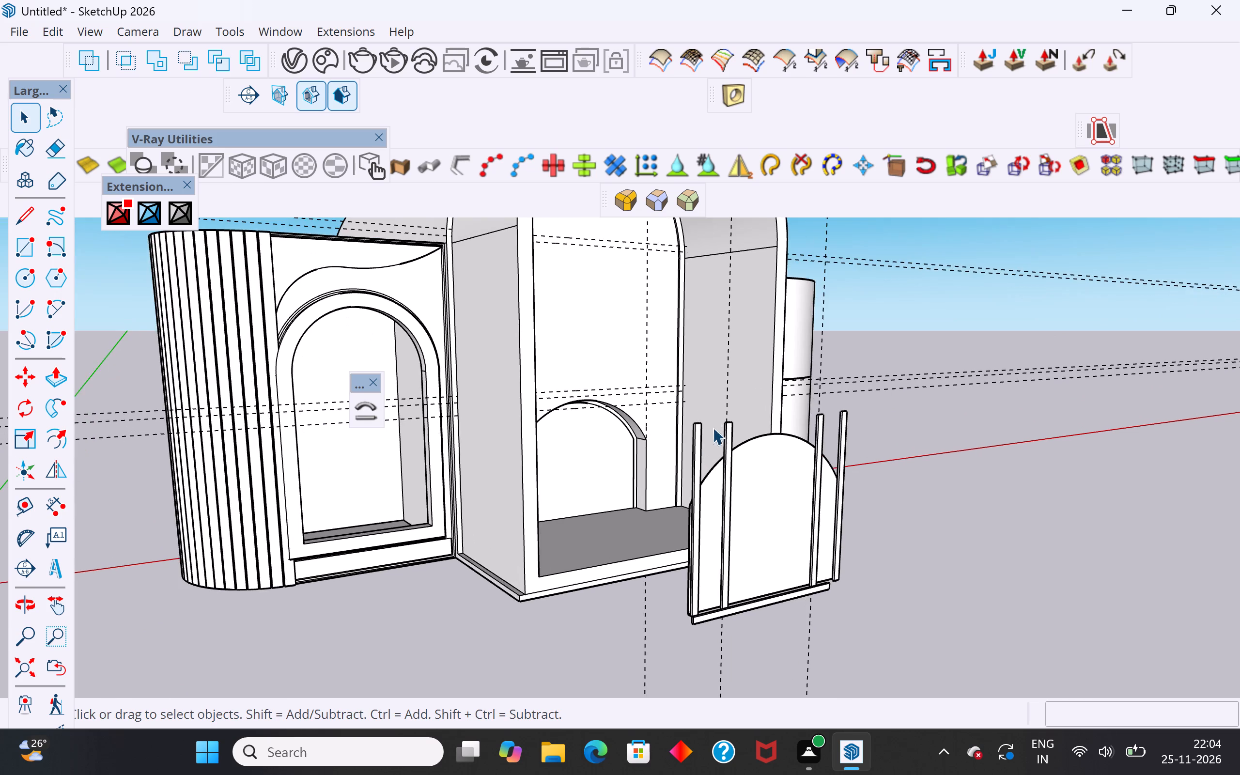
middle_drag(705, 409, 683, 367)
scroll(735, 514, up, 4)
middle_drag(729, 584, 812, 590)
scroll(730, 643, up, 3)
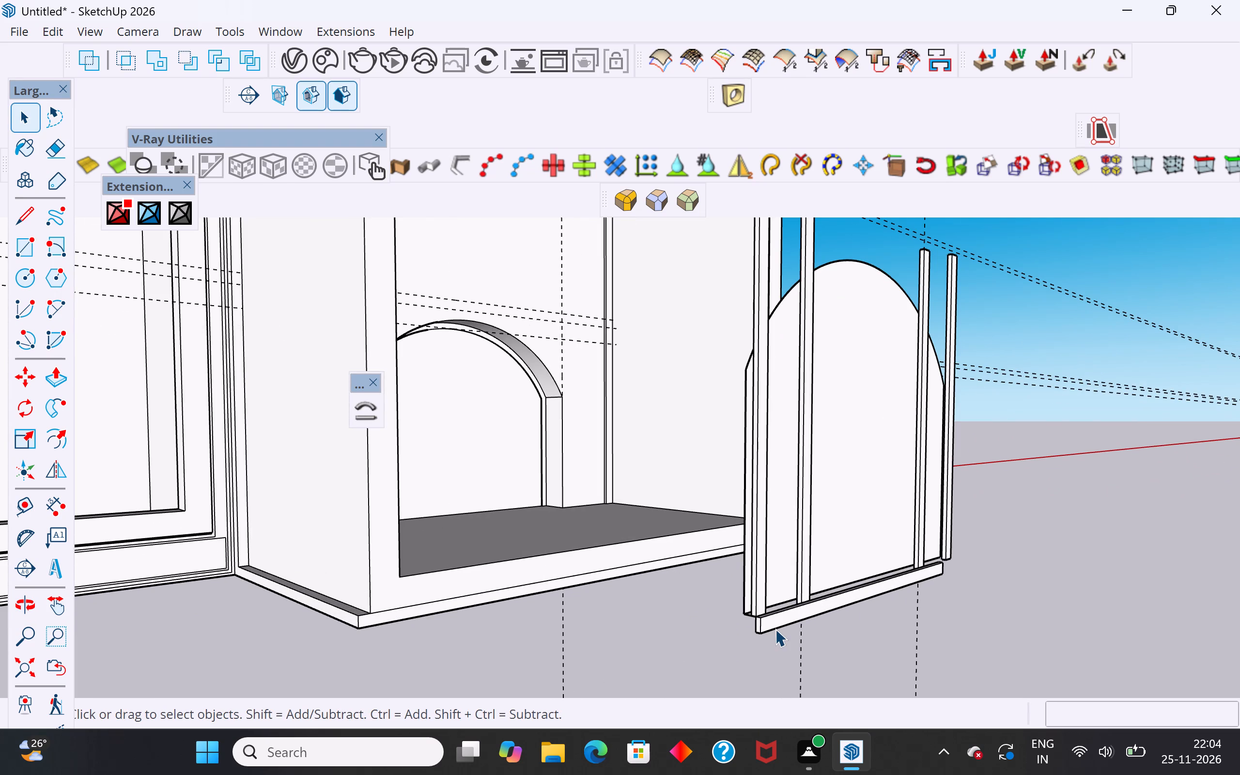
click(775, 626)
key(m)
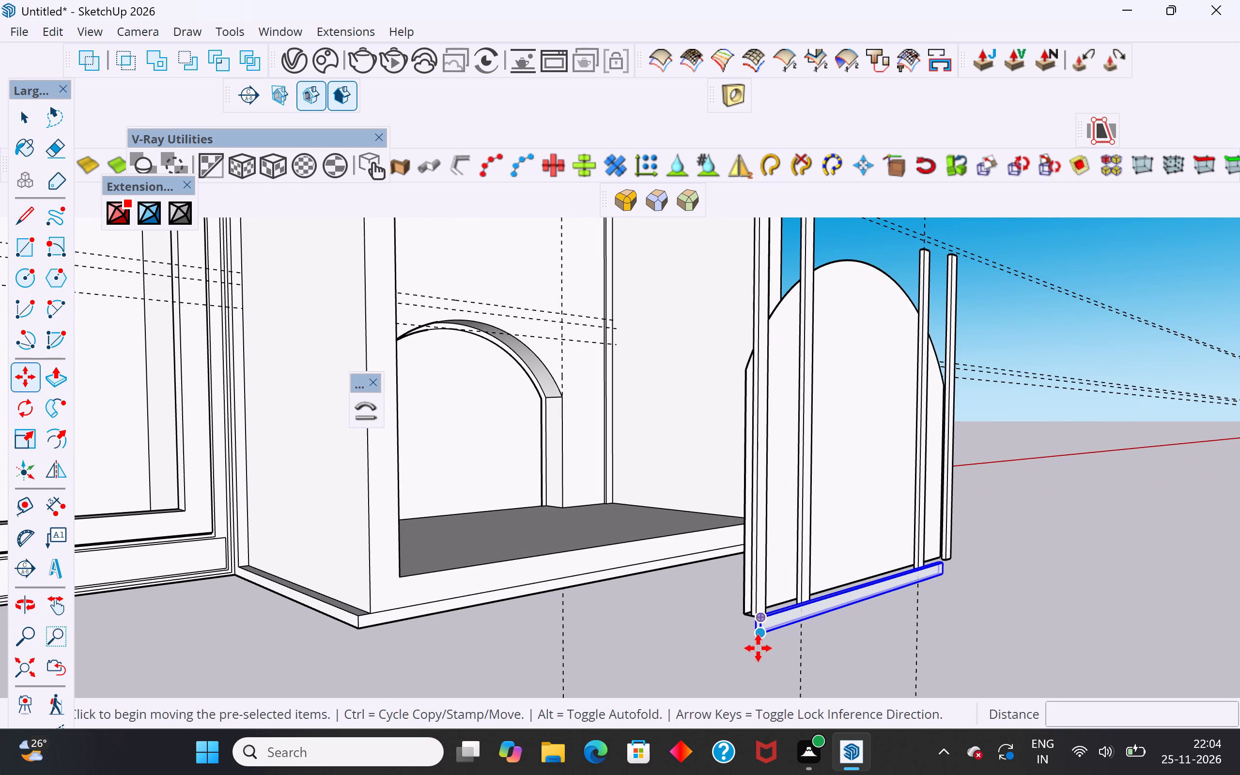
scroll(744, 642, up, 9)
click(768, 625)
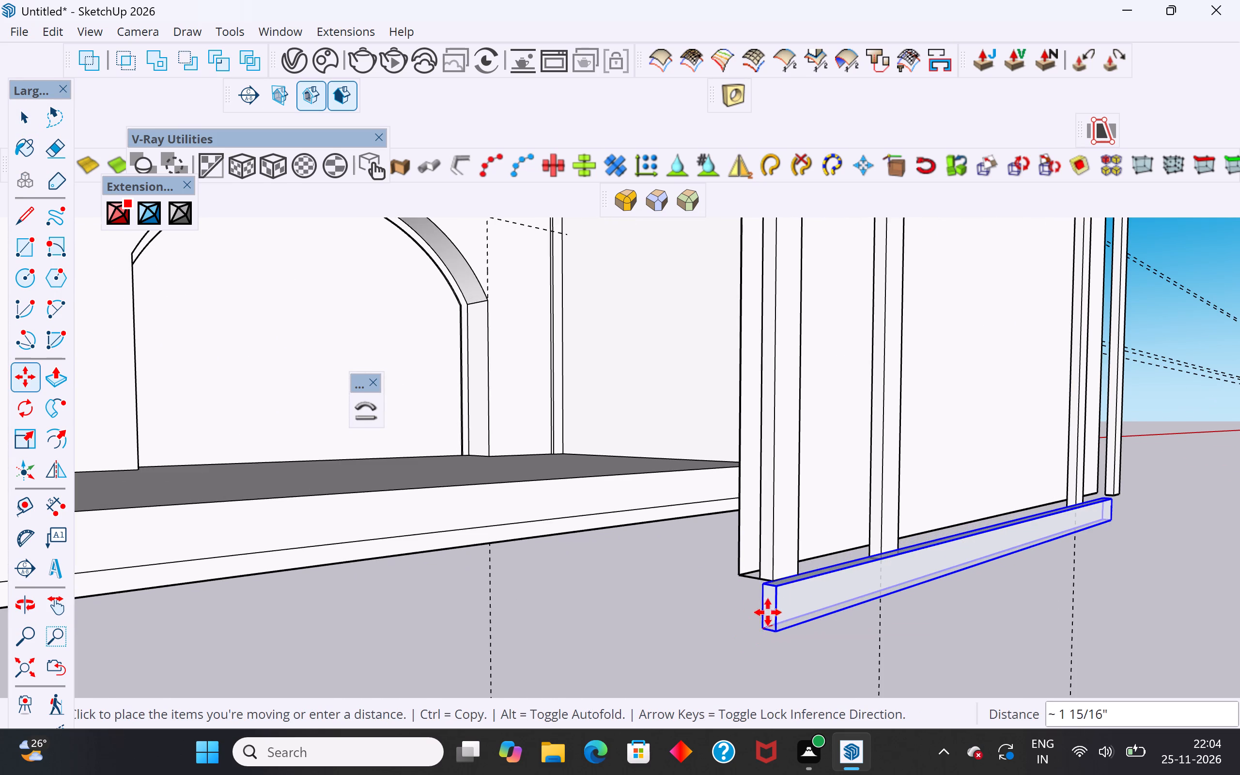
scroll(767, 549, down, 5)
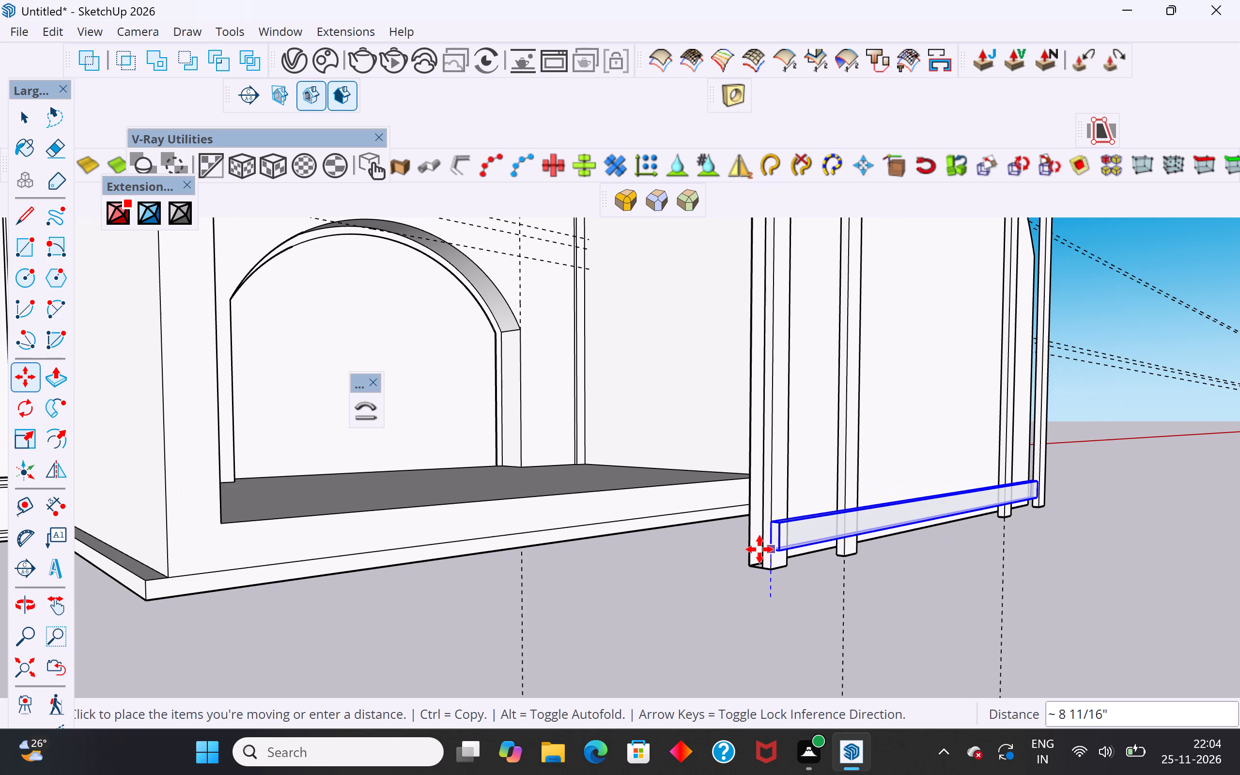
scroll(770, 511, down, 5)
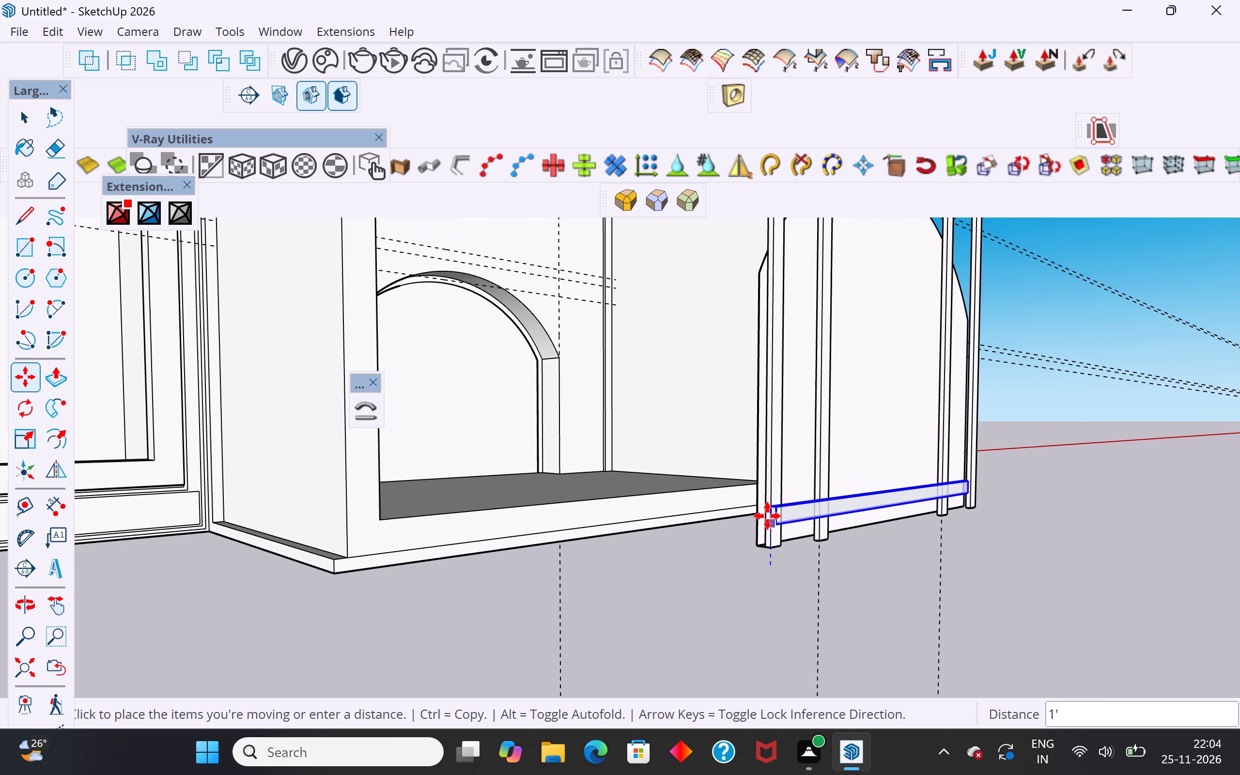
scroll(762, 519, down, 5)
scroll(764, 489, up, 2)
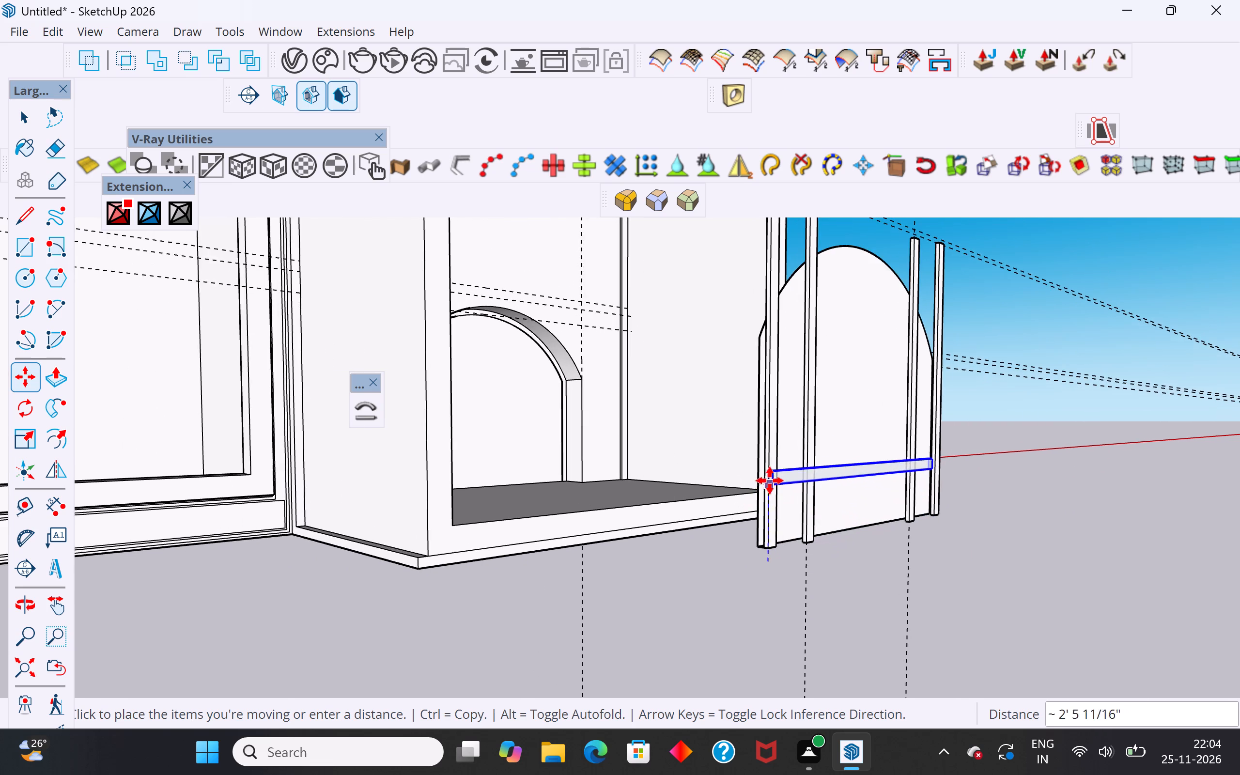
scroll(773, 474, up, 2)
scroll(763, 502, down, 4)
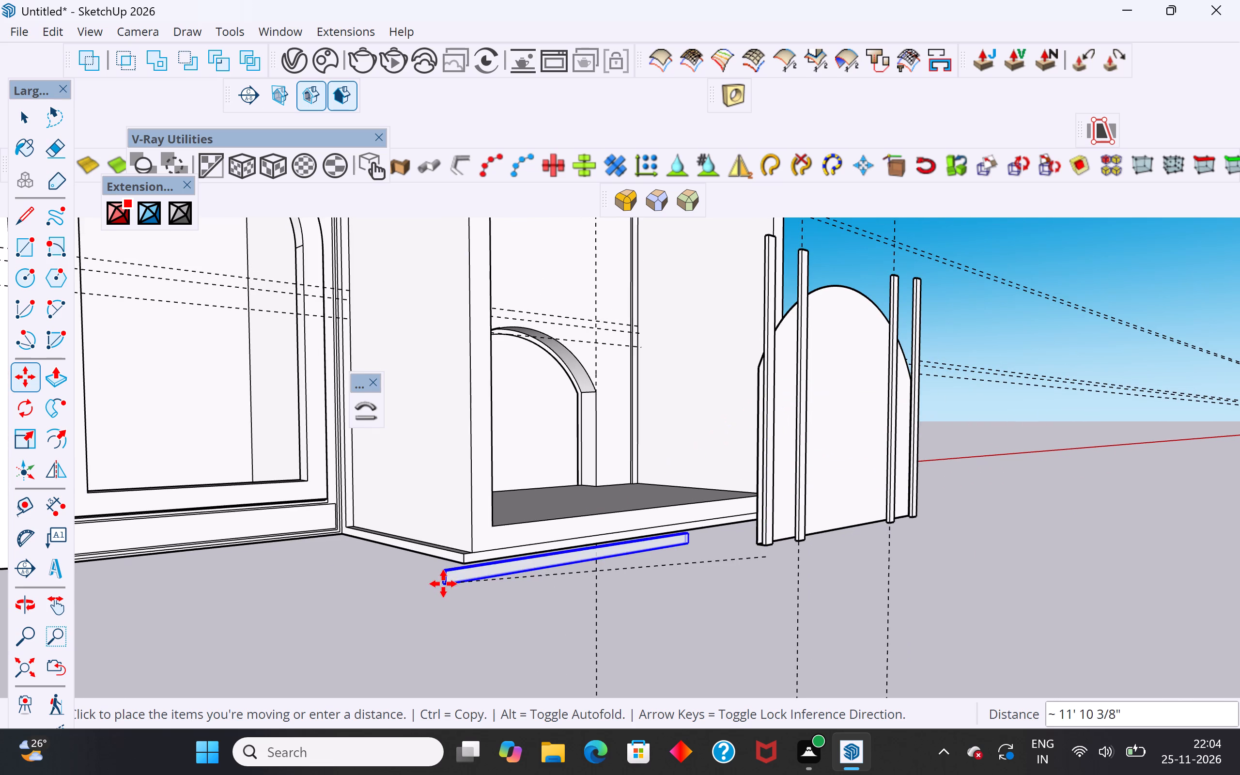
scroll(785, 366, up, 3)
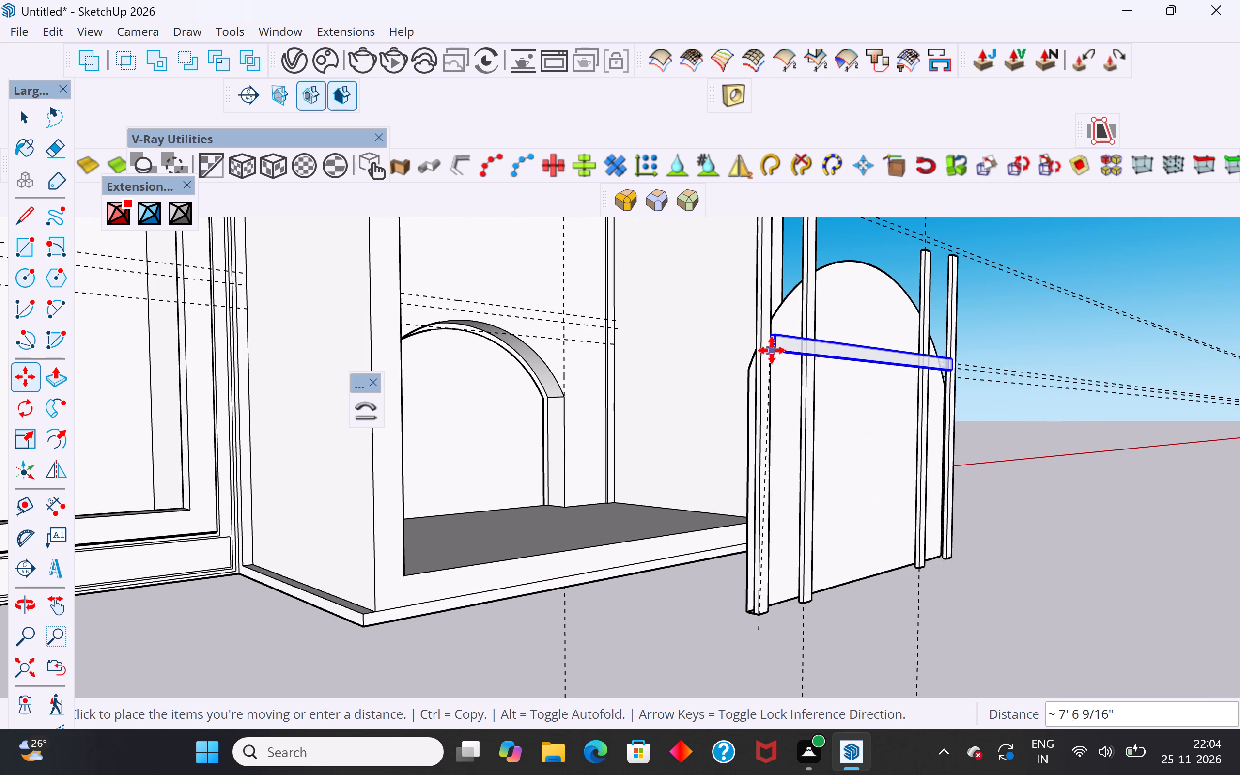
scroll(763, 379, up, 4)
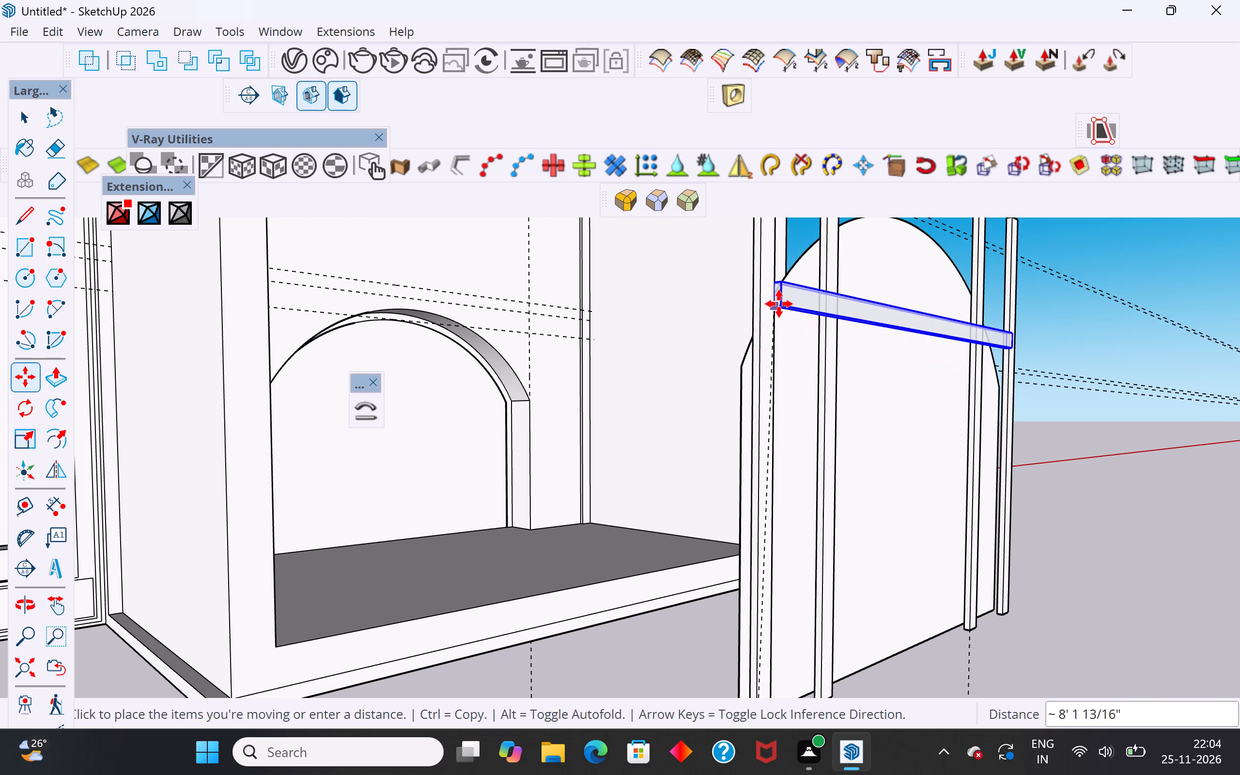
scroll(780, 314, down, 4)
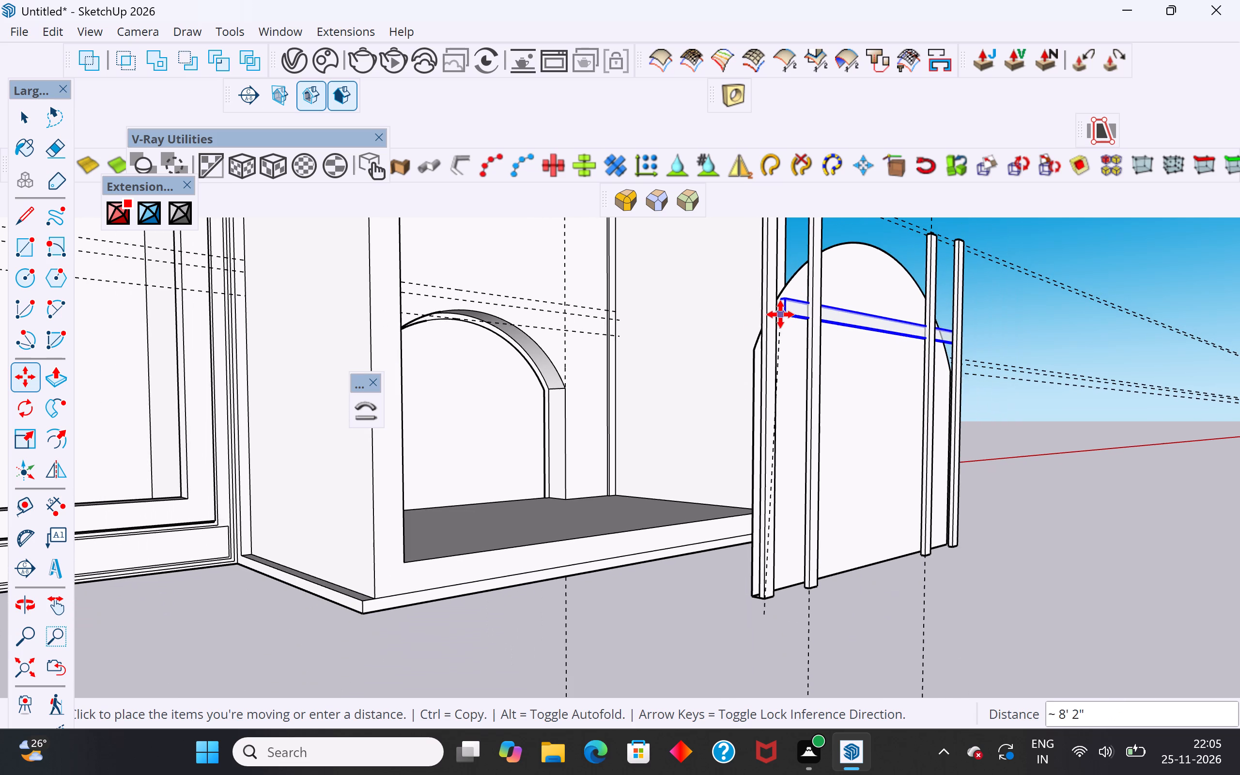
scroll(764, 315, up, 2)
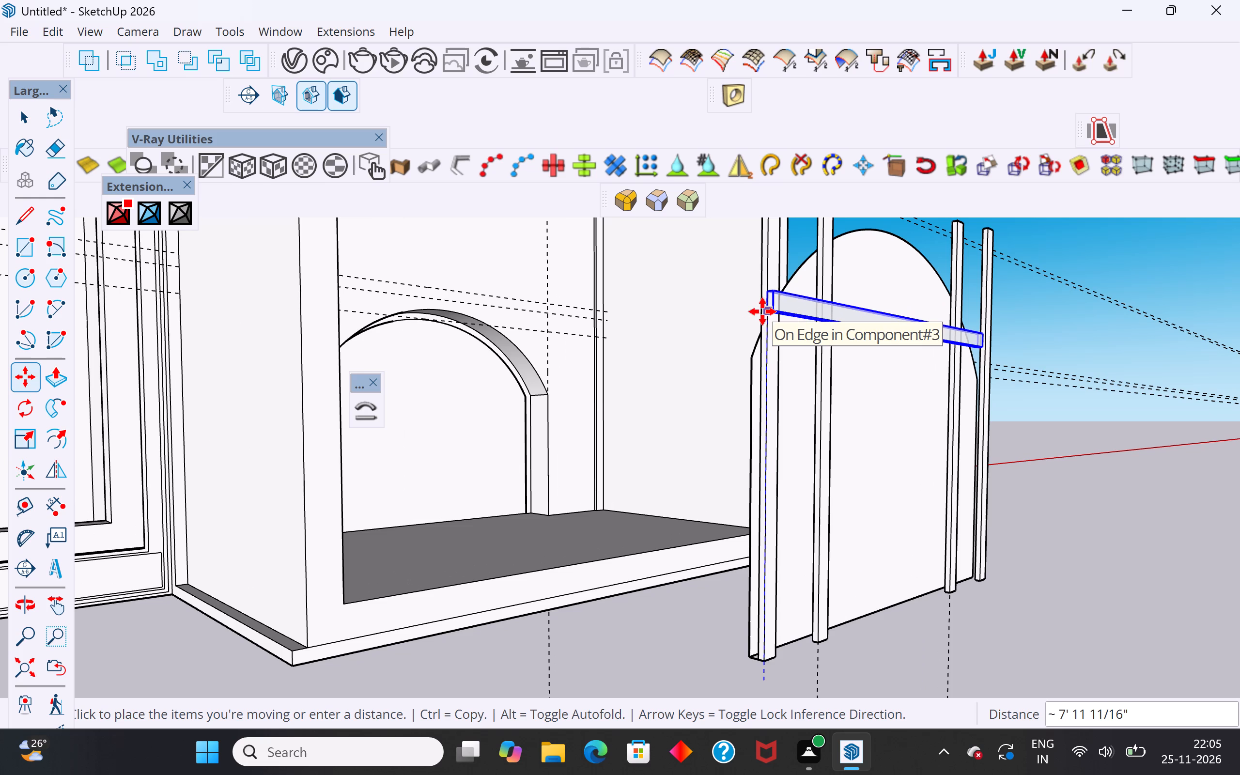
click(762, 311)
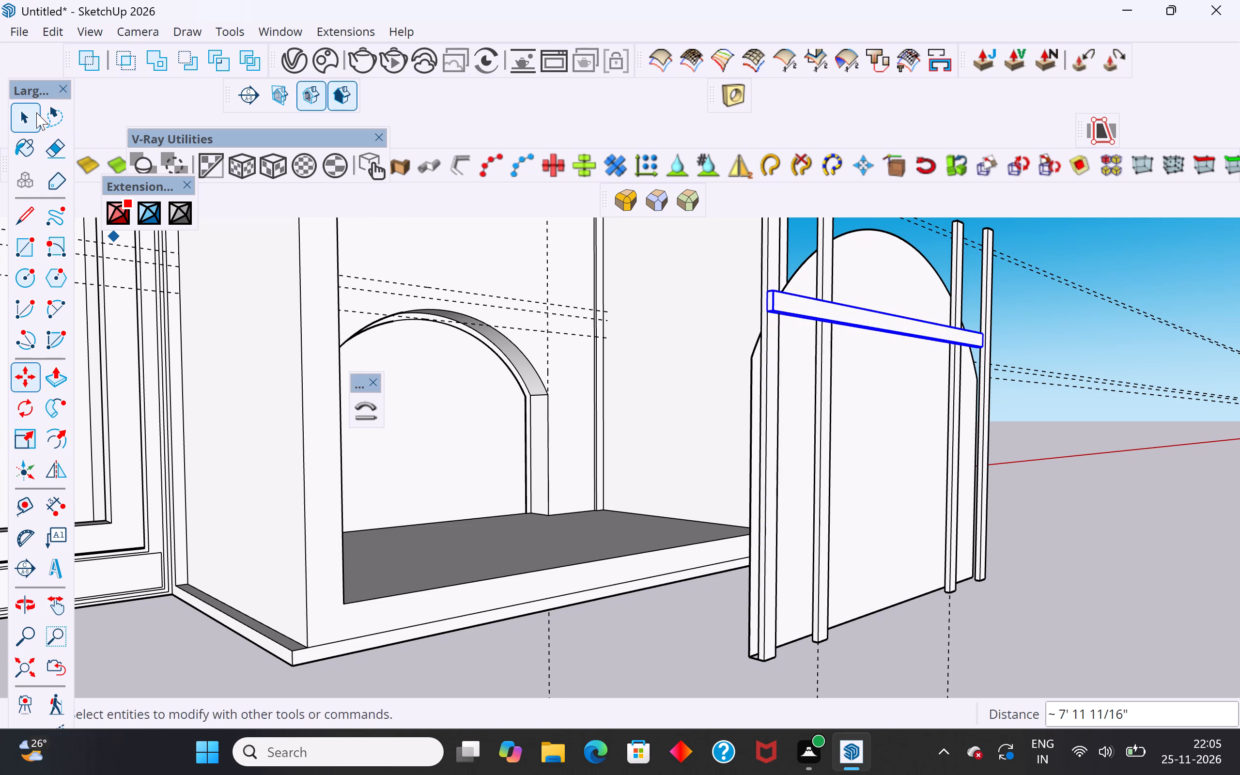
click(36, 112)
click(596, 614)
Move the crossbar by its bottom corner down the end post by 9 7/16".
scroll(565, 605, down, 9)
middle_drag(893, 600, 884, 606)
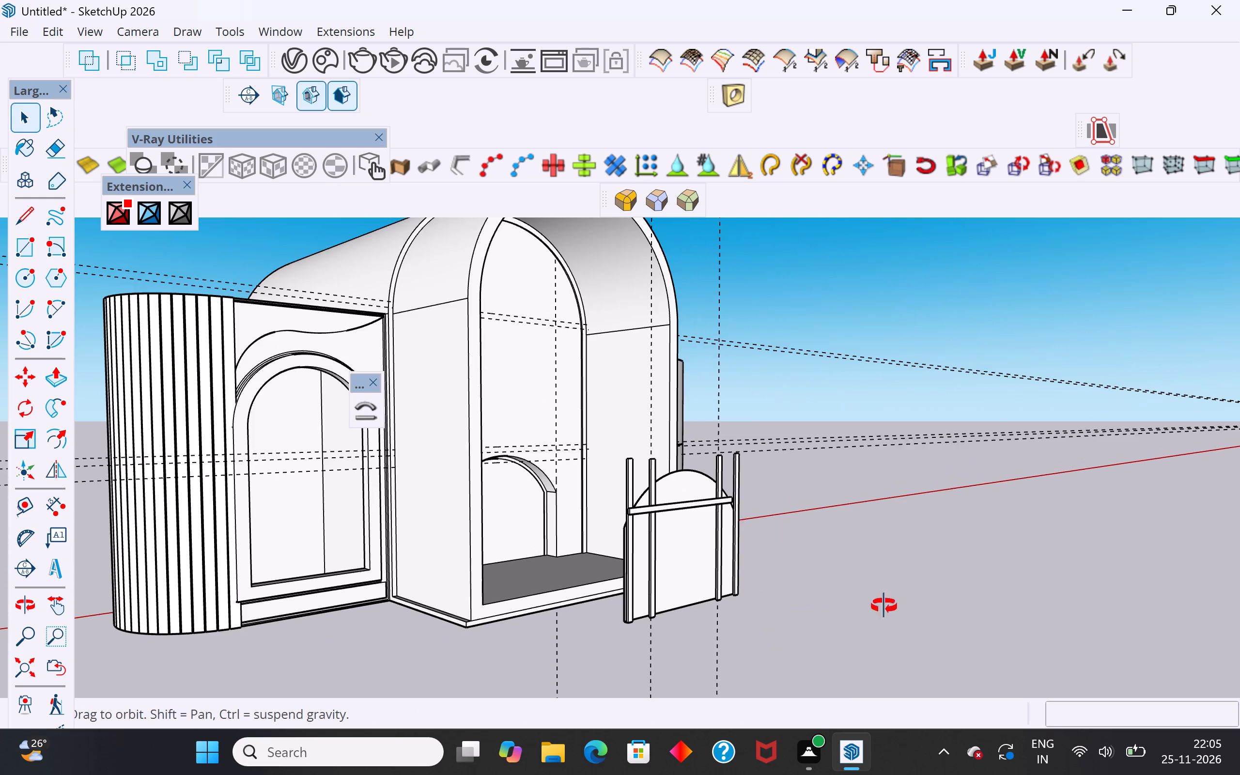
middle_drag(884, 606, 805, 637)
scroll(907, 543, down, 3)
middle_drag(908, 564, 838, 620)
scroll(649, 562, up, 8)
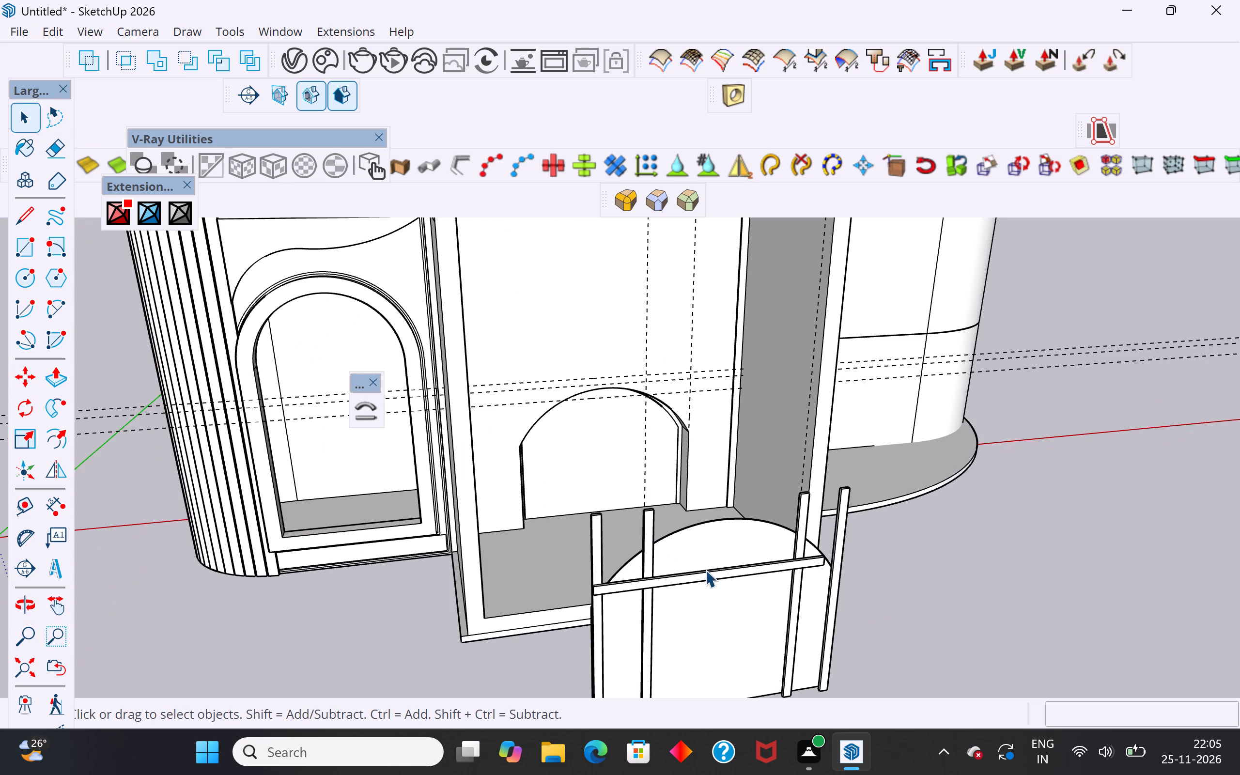
click(713, 575)
middle_drag(904, 572, 600, 541)
scroll(630, 546, up, 1)
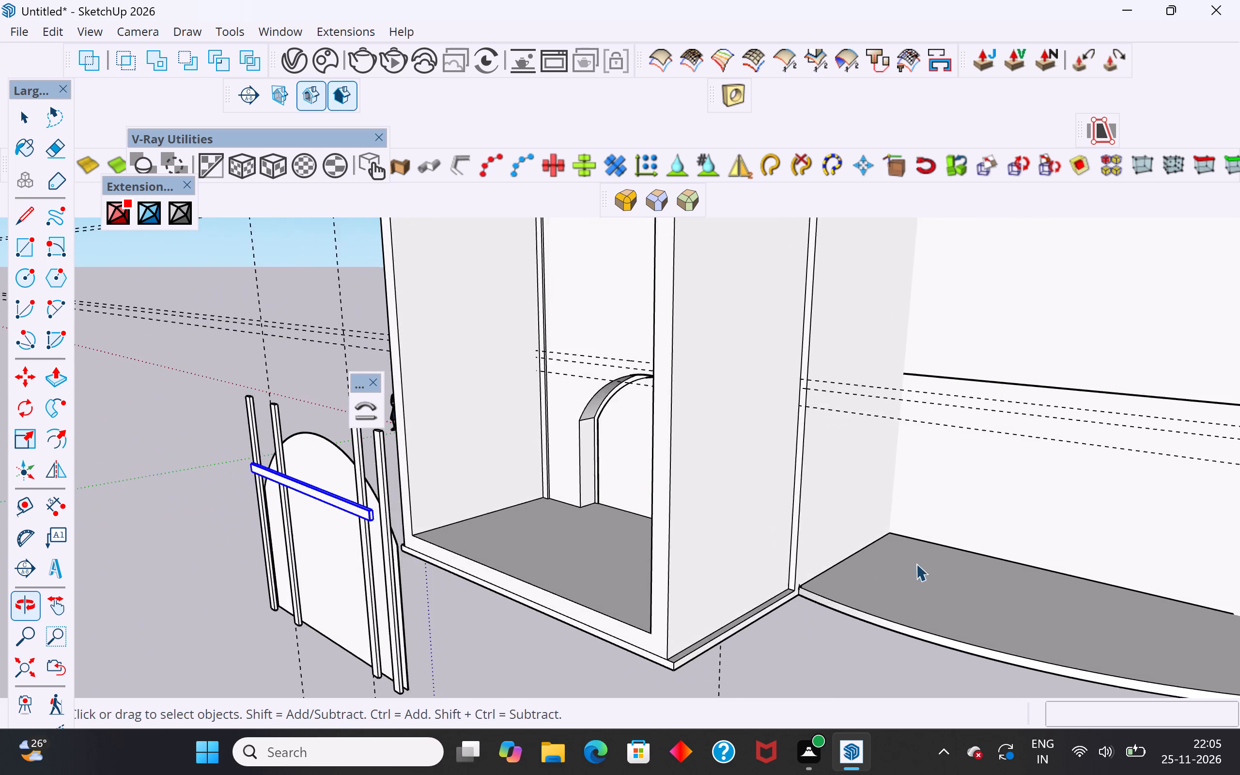
scroll(945, 558, down, 5)
middle_drag(936, 556, 900, 560)
scroll(523, 596, up, 1)
middle_drag(538, 590, 706, 539)
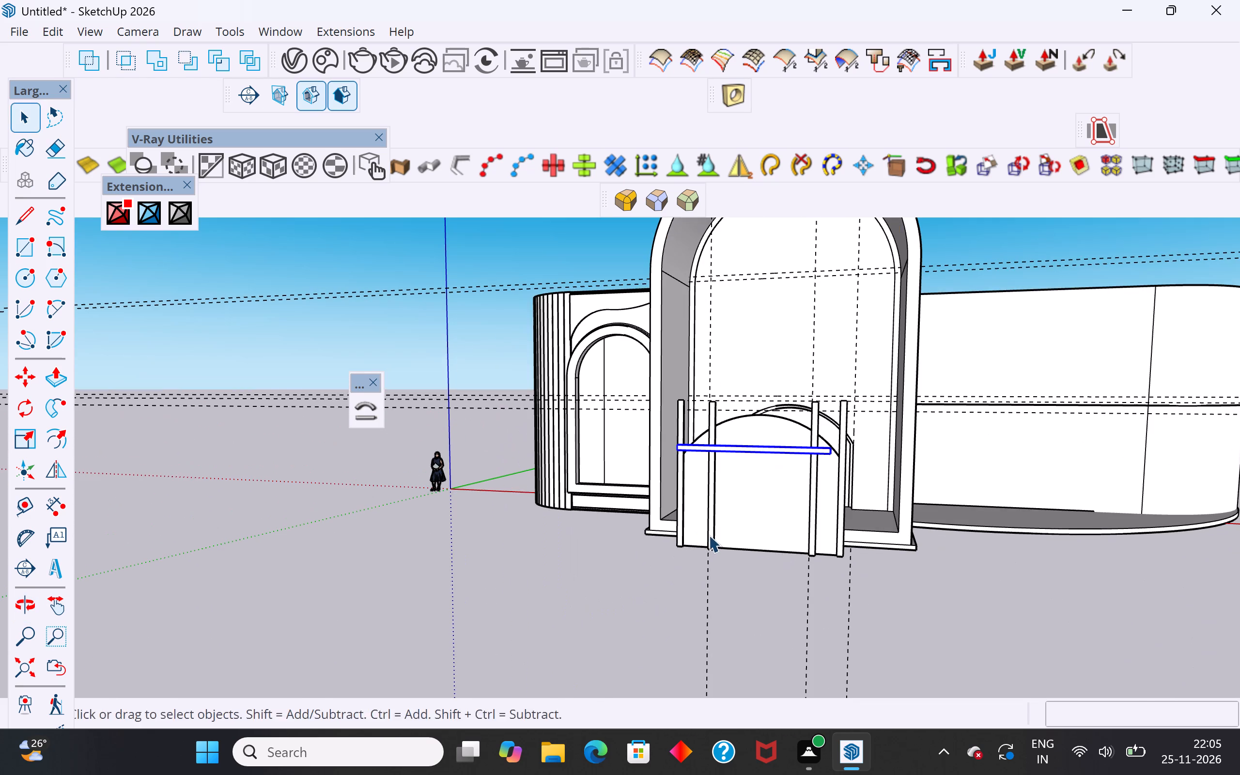
middle_drag(723, 534, 1108, 552)
scroll(883, 463, up, 7)
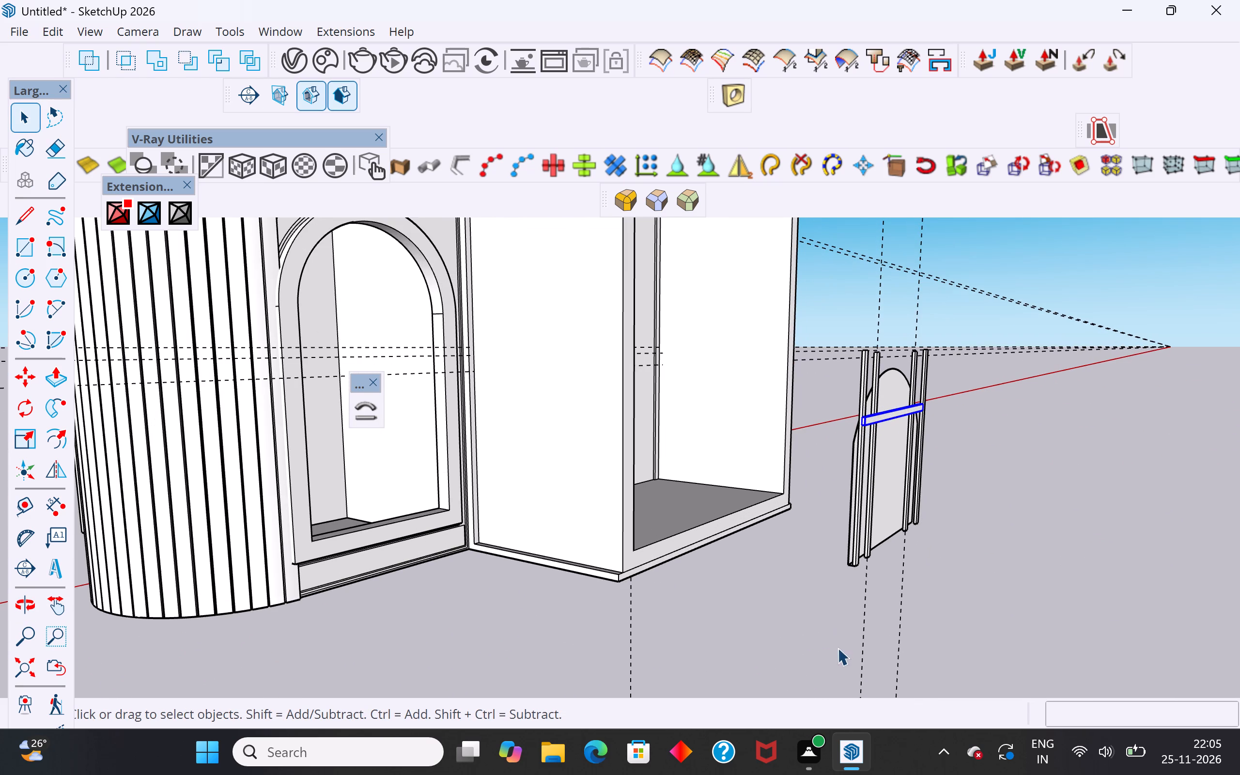
scroll(902, 434, up, 3)
scroll(873, 396, up, 8)
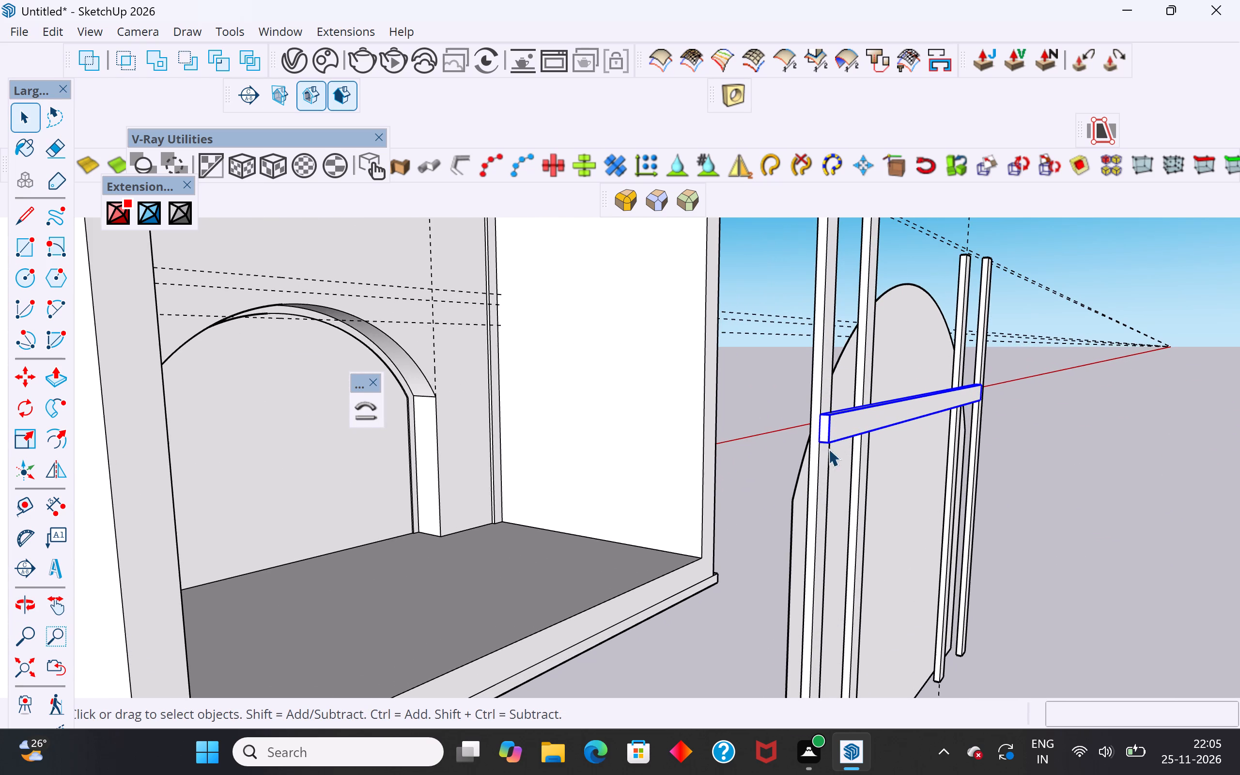
key(m)
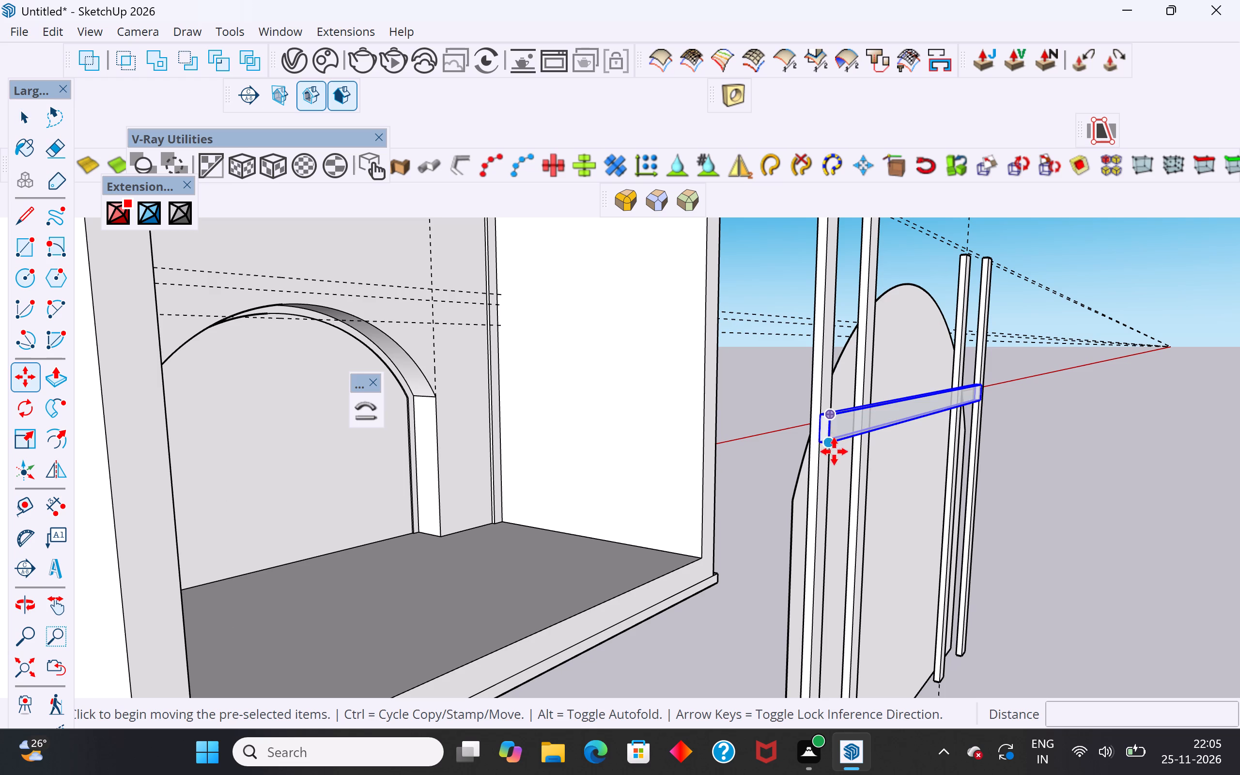
click(818, 456)
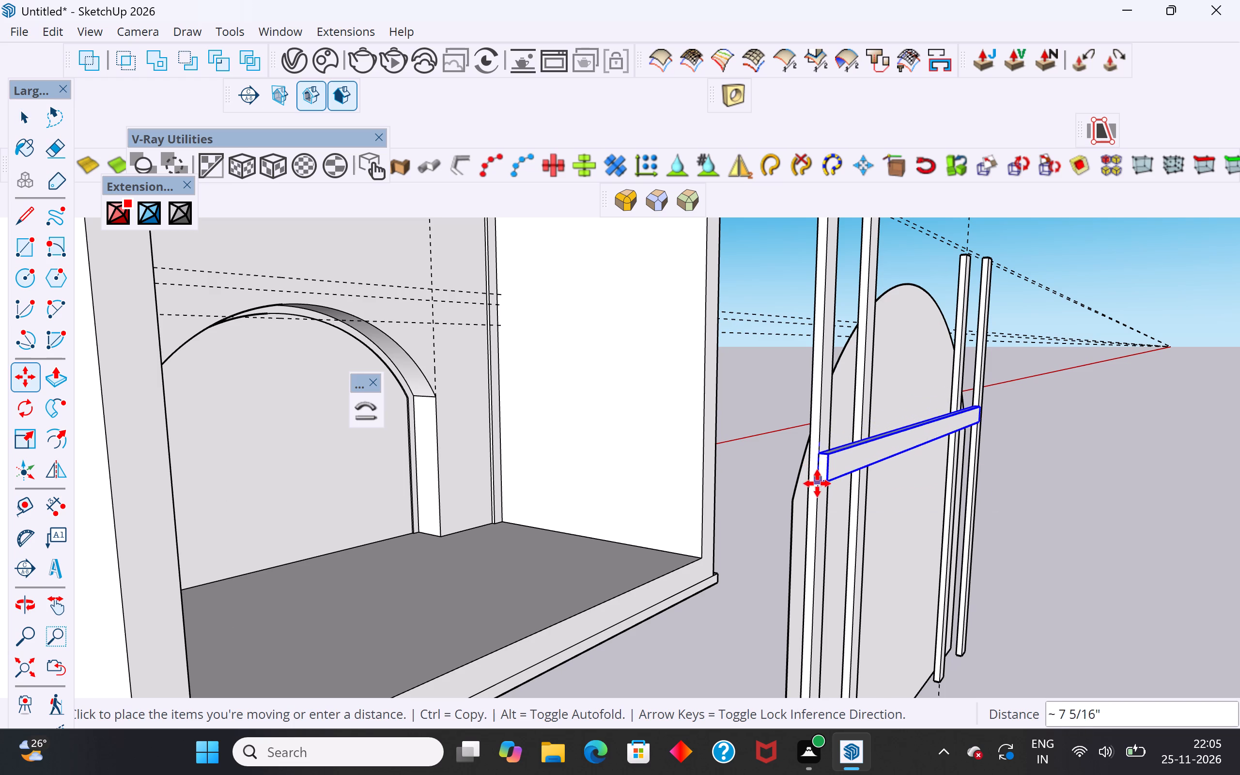
click(813, 493)
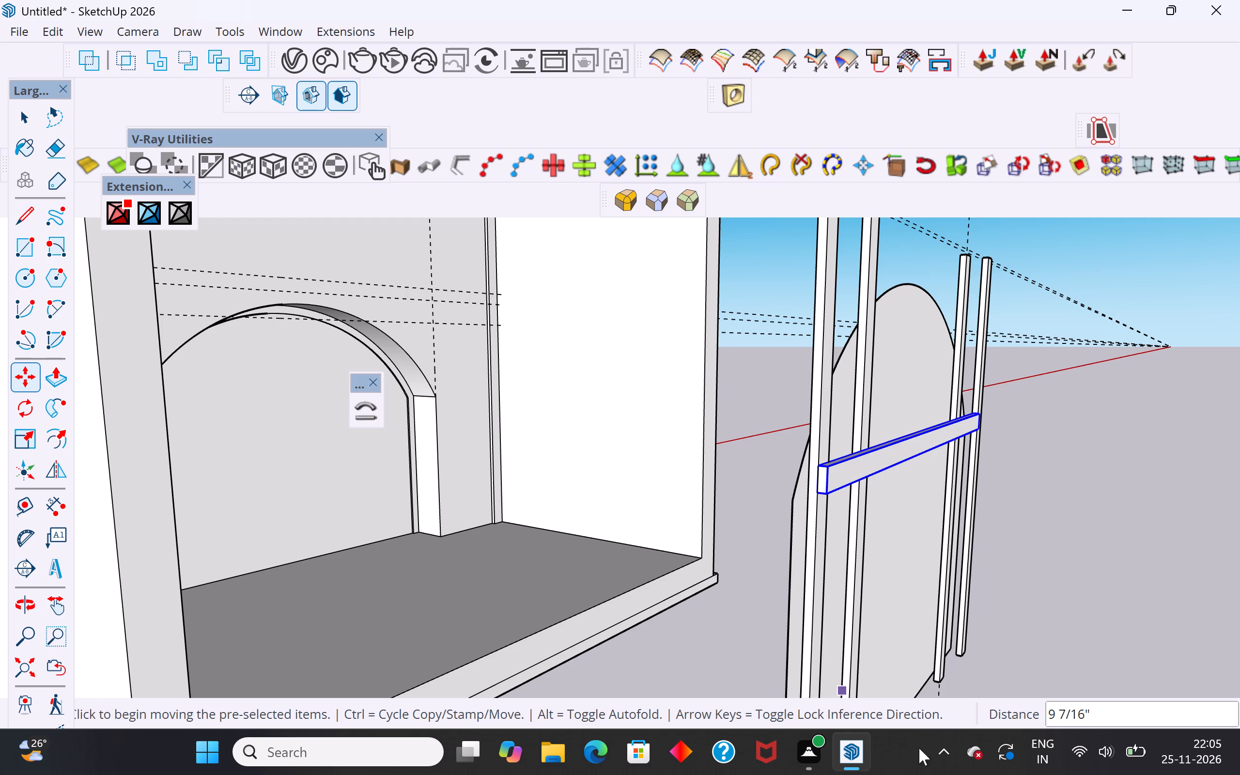
Move the crossbar by its top end corner about 8 9/16" onto the arched panel's corner where the arch begins.
scroll(685, 445, down, 4)
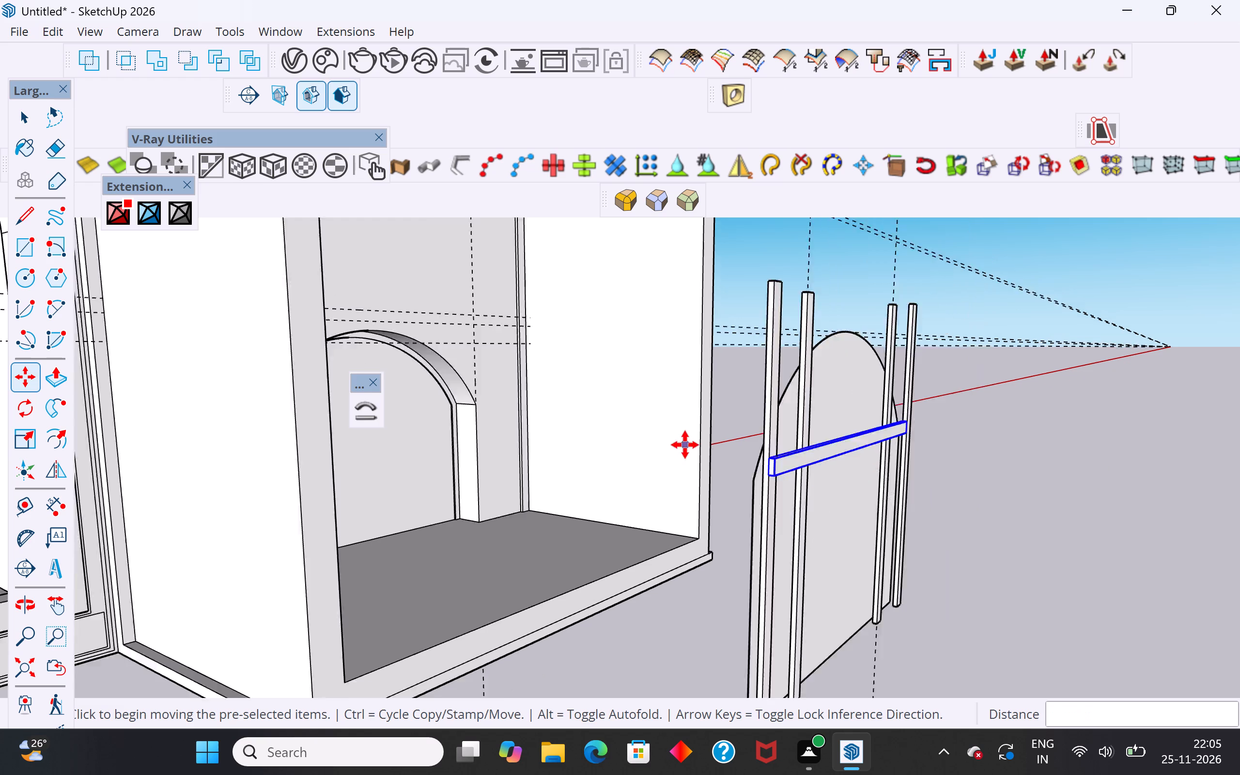
scroll(685, 445, down, 2)
middle_drag(1072, 437, 703, 531)
scroll(1015, 474, down, 4)
middle_drag(913, 490, 1008, 418)
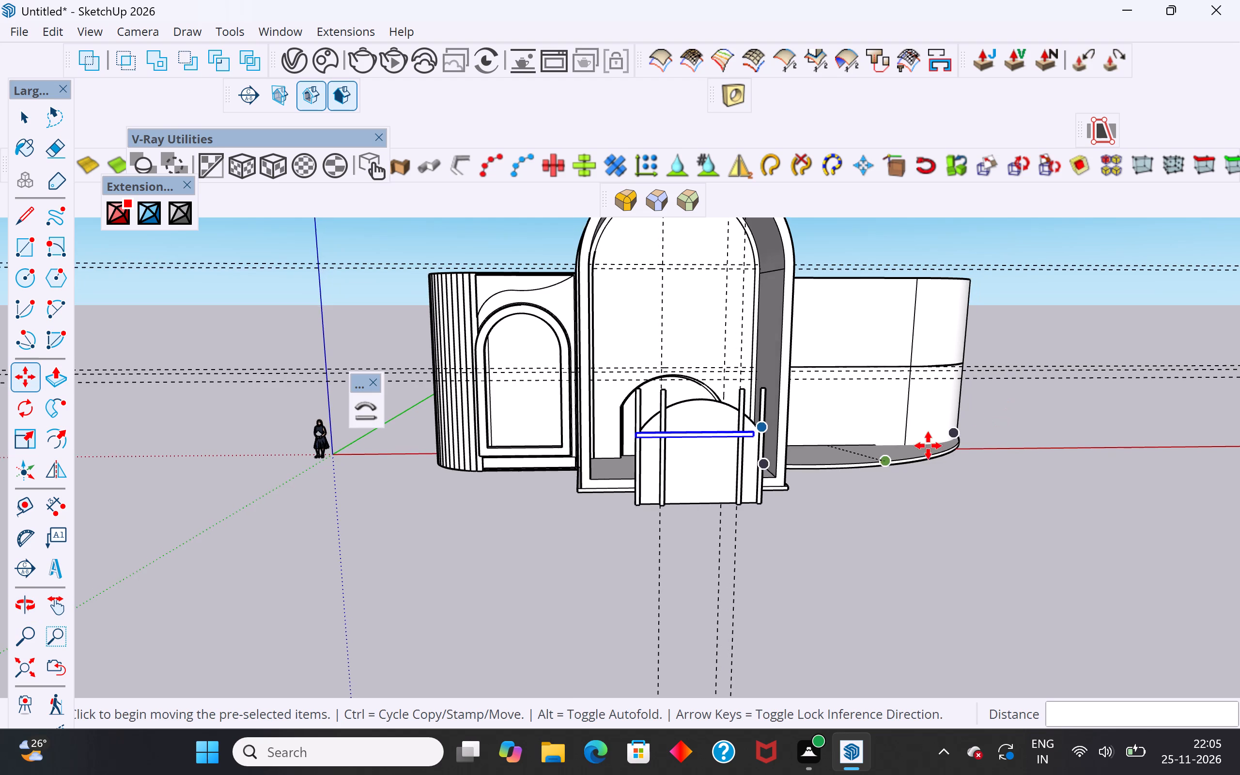
scroll(625, 443, up, 10)
scroll(692, 375, down, 5)
middle_drag(725, 444, 819, 436)
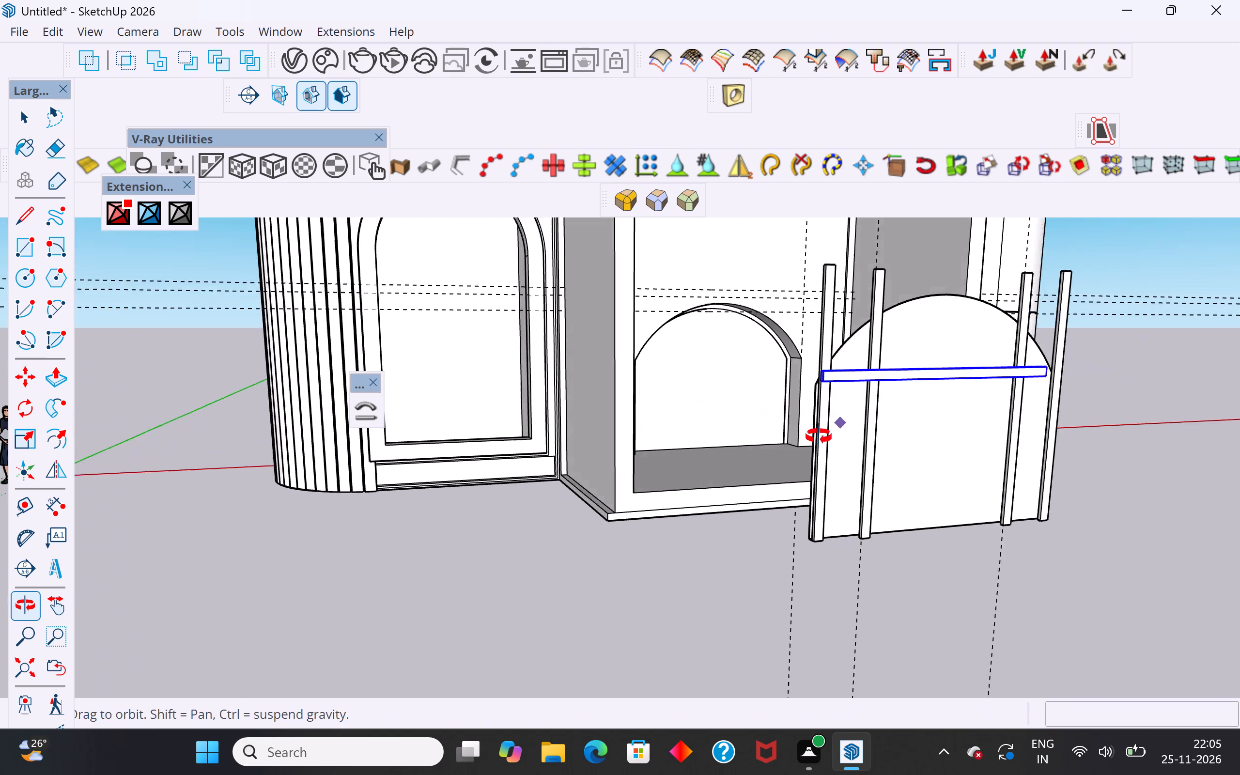
middle_drag(819, 436, 852, 439)
scroll(881, 366, up, 9)
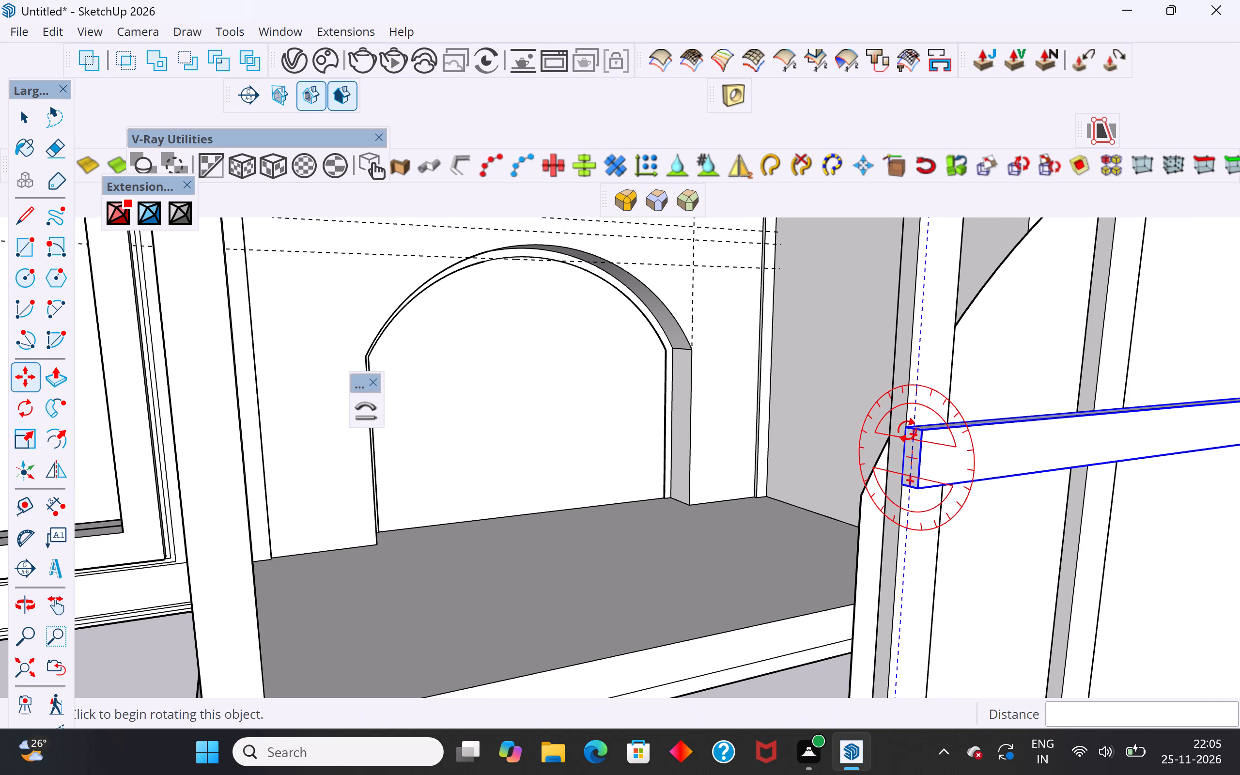
click(899, 434)
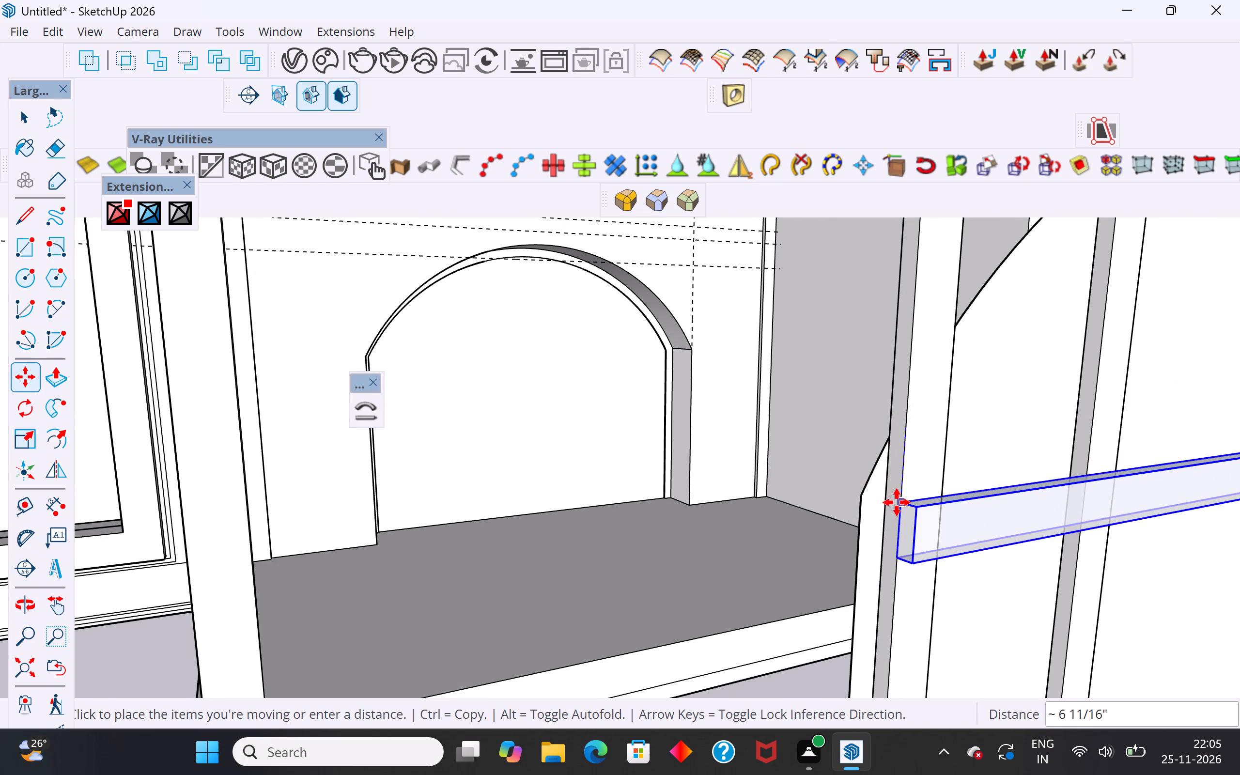
click(860, 496)
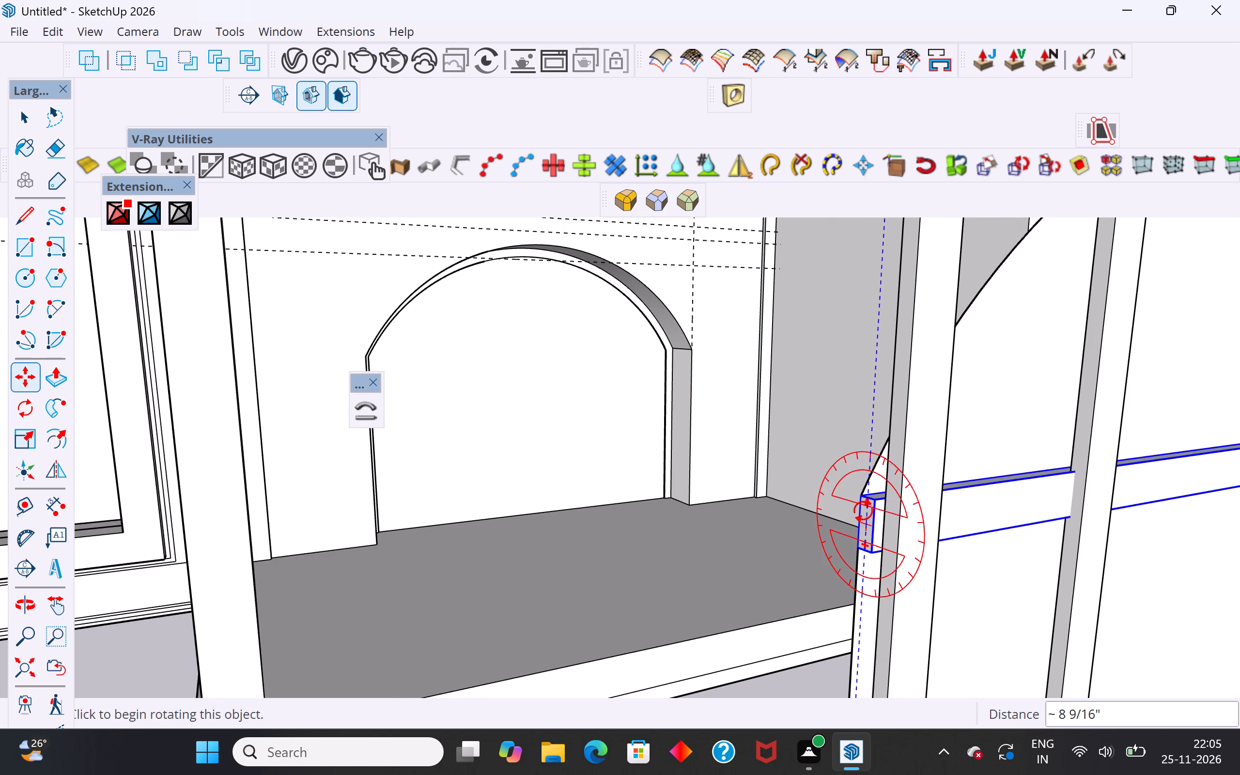
Move the crossbar forward about 3 1/16" from the panel's corner onto the end post's back edge, and deselect it.
scroll(808, 469, down, 3)
middle_drag(866, 524, 1057, 545)
scroll(961, 473, up, 3)
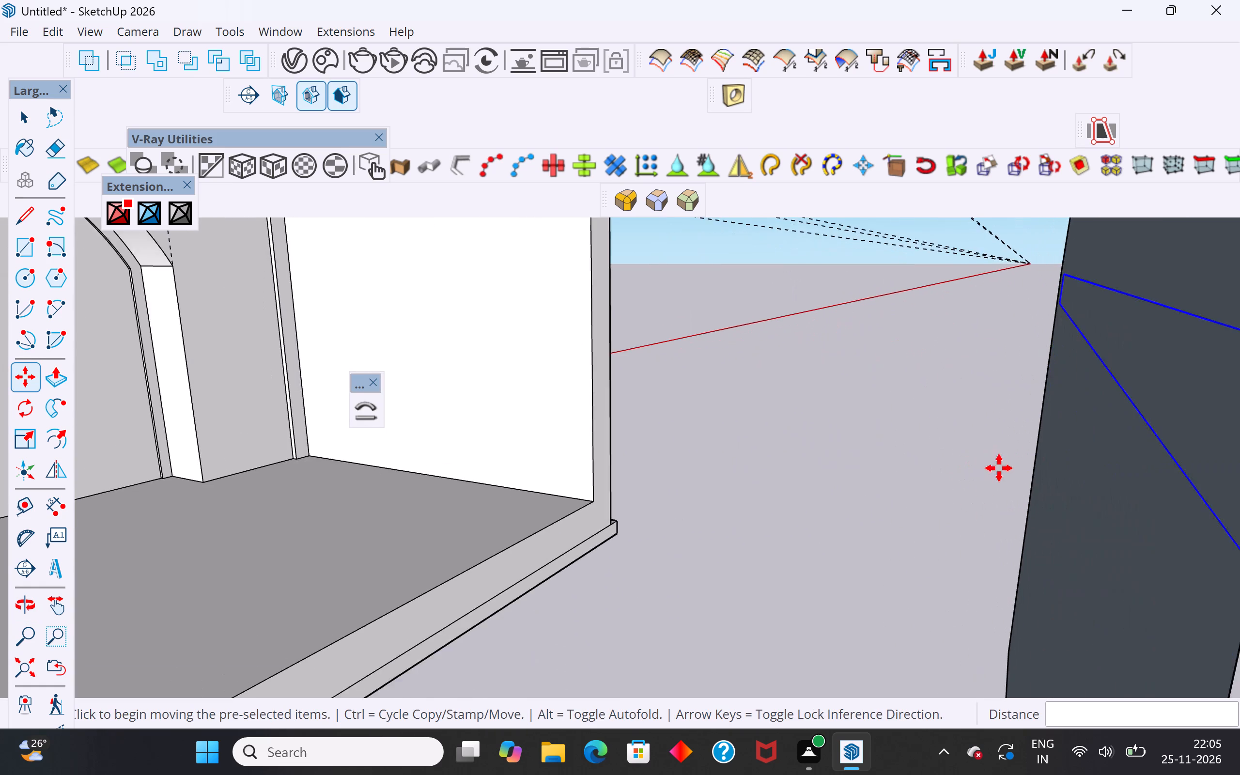
scroll(999, 468, up, 3)
scroll(721, 407, down, 5)
middle_drag(792, 444, 825, 467)
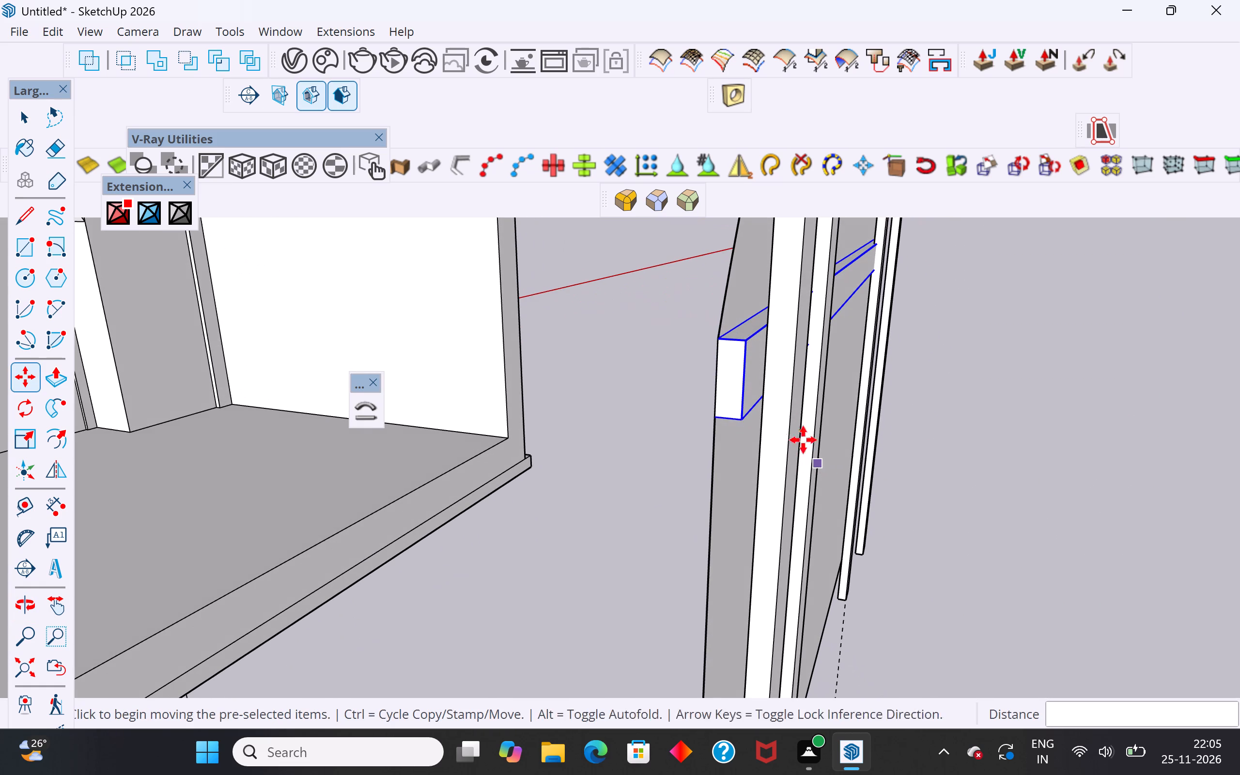
click(719, 340)
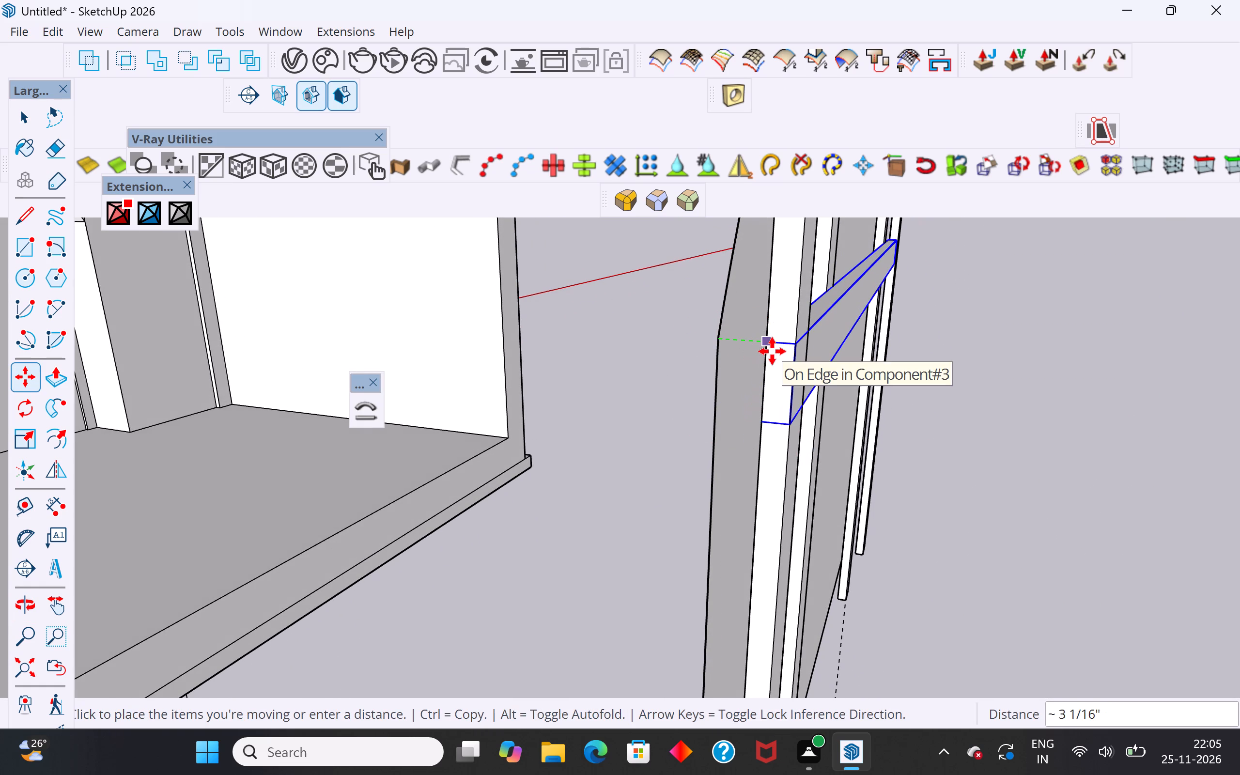
click(772, 351)
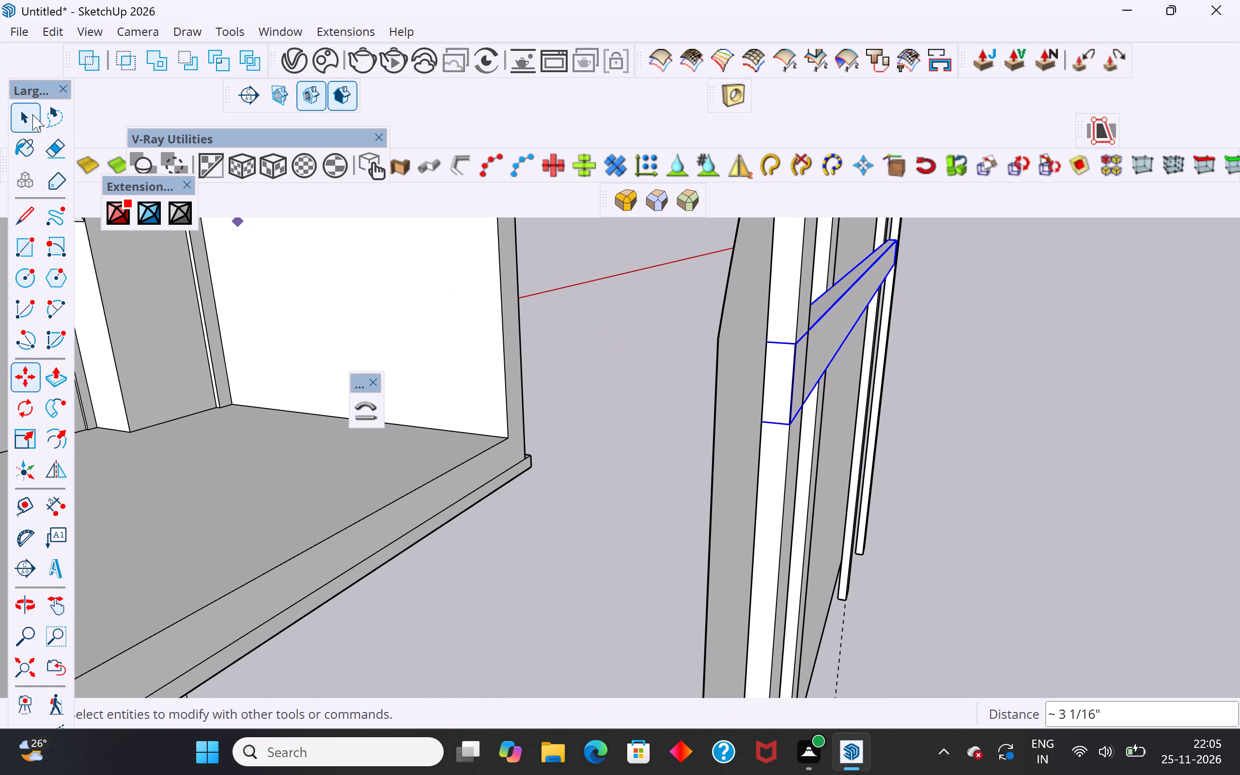
click(32, 114)
click(622, 563)
scroll(837, 438, down, 5)
middle_drag(762, 273, 612, 299)
scroll(973, 386, down, 4)
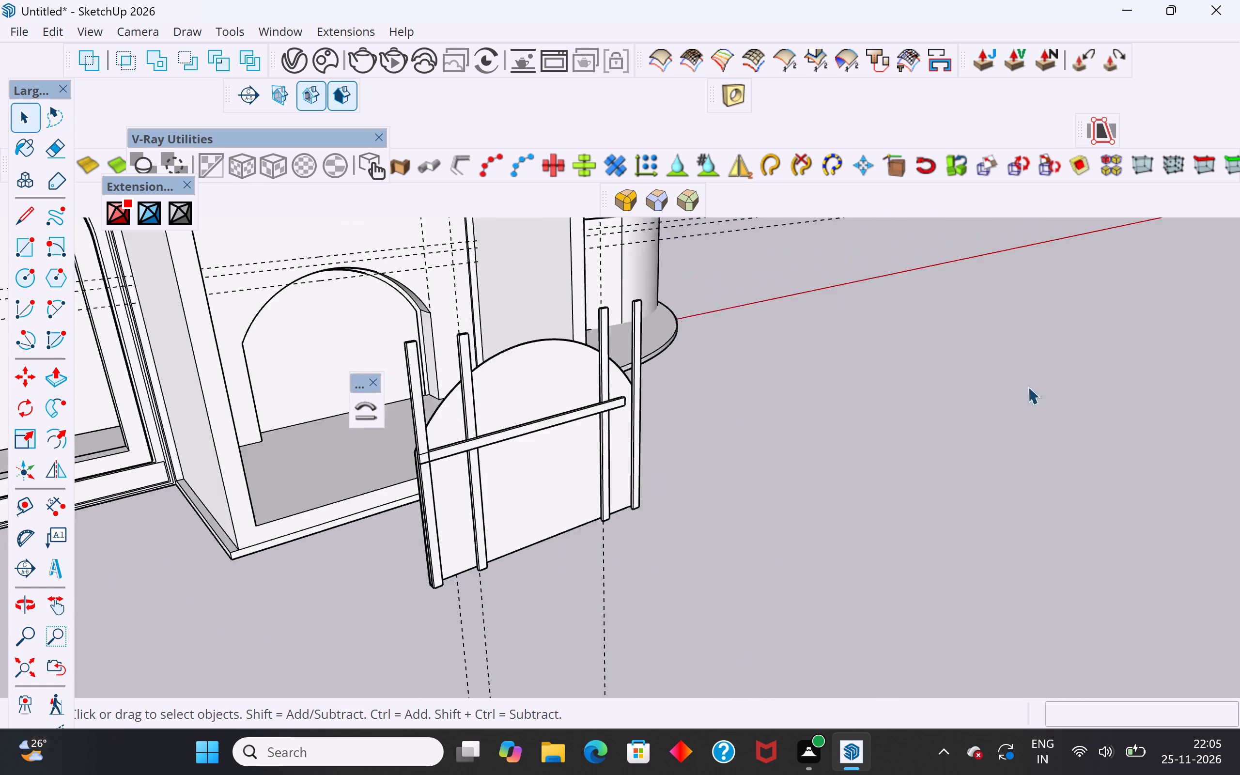
Push/pull the crossbar's free end face about 7 1/2" until it meets the near edge of the end post.
scroll(1028, 387, down, 2)
middle_drag(1016, 383, 964, 381)
scroll(1009, 376, down, 4)
middle_drag(958, 403, 680, 347)
scroll(649, 372, up, 1)
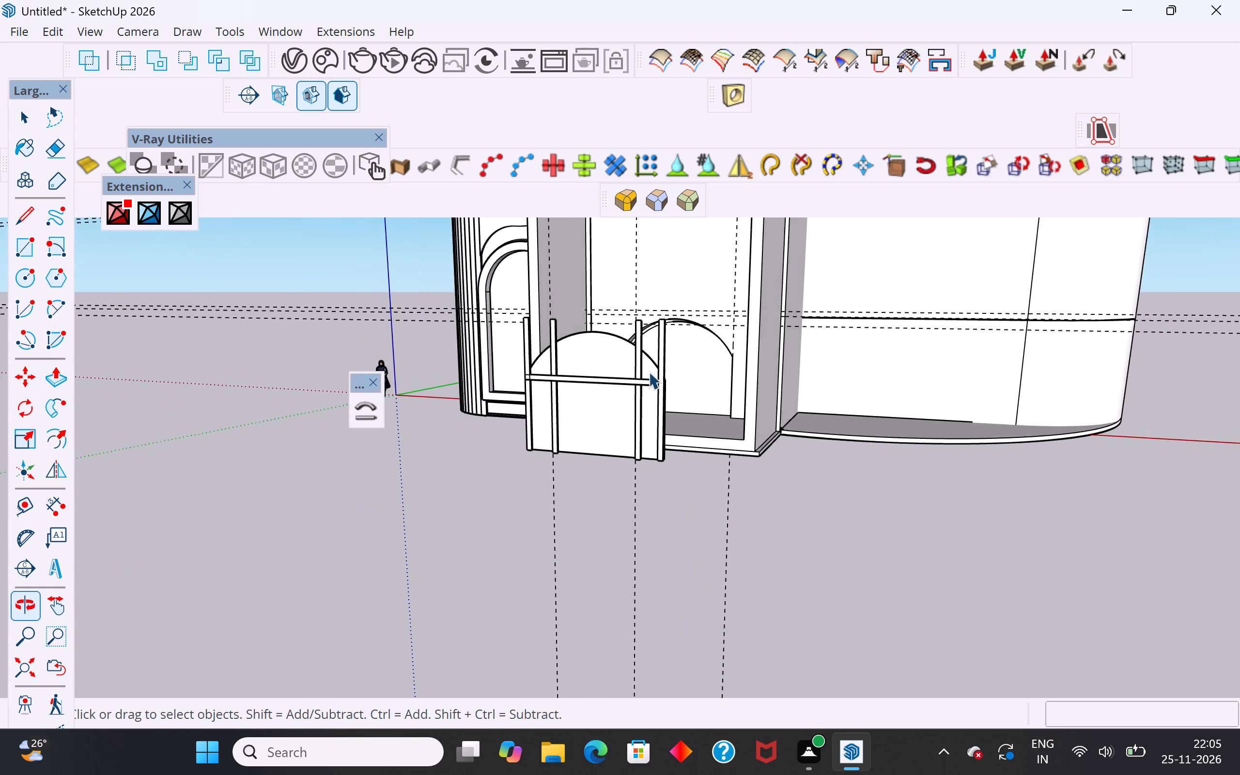
scroll(649, 372, up, 3)
middle_drag(735, 368, 639, 357)
scroll(501, 351, up, 13)
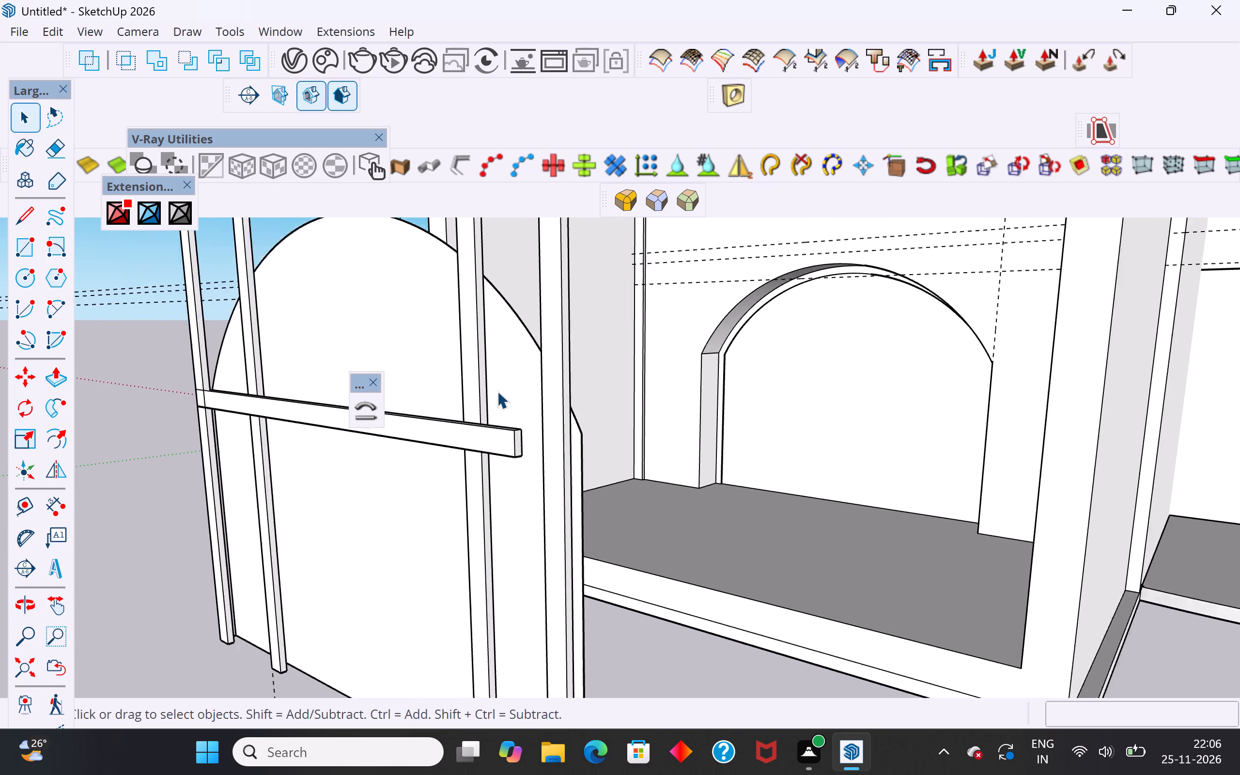
scroll(497, 391, up, 6)
click(540, 490)
scroll(540, 490, up, 5)
double_click(542, 482)
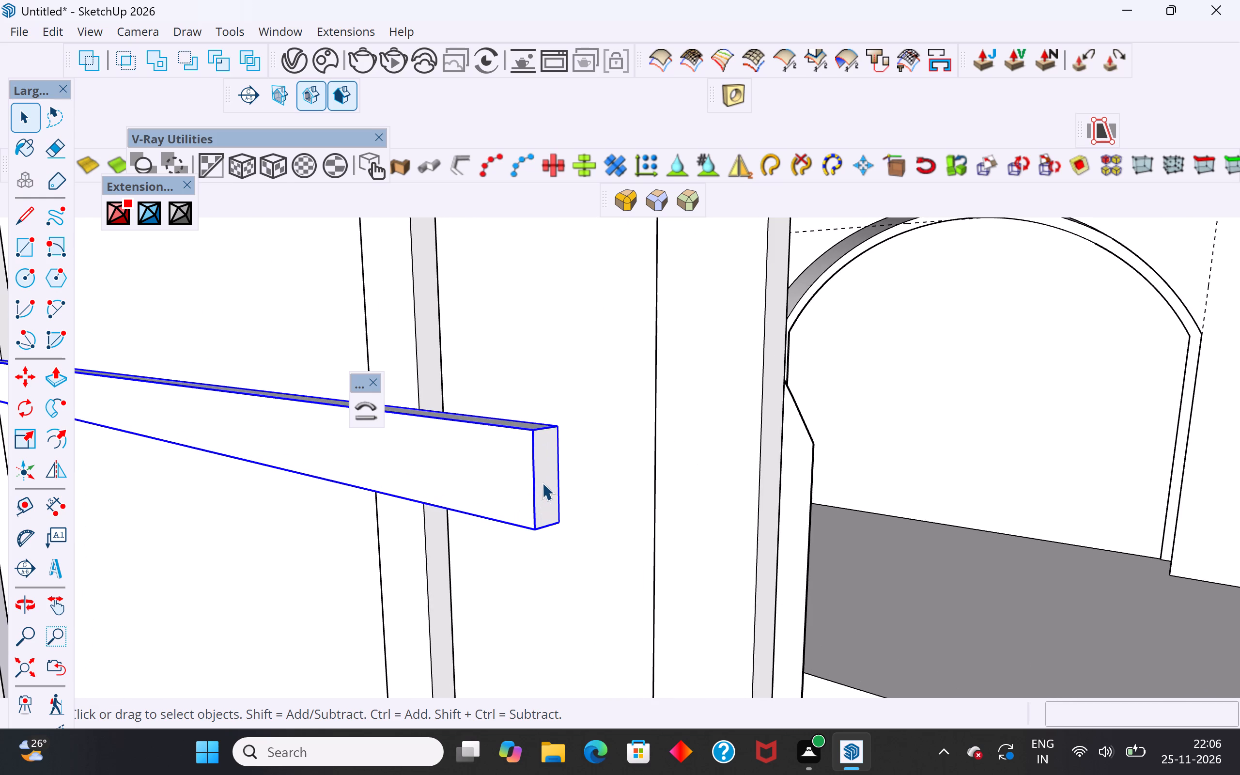
click(541, 474)
click(58, 369)
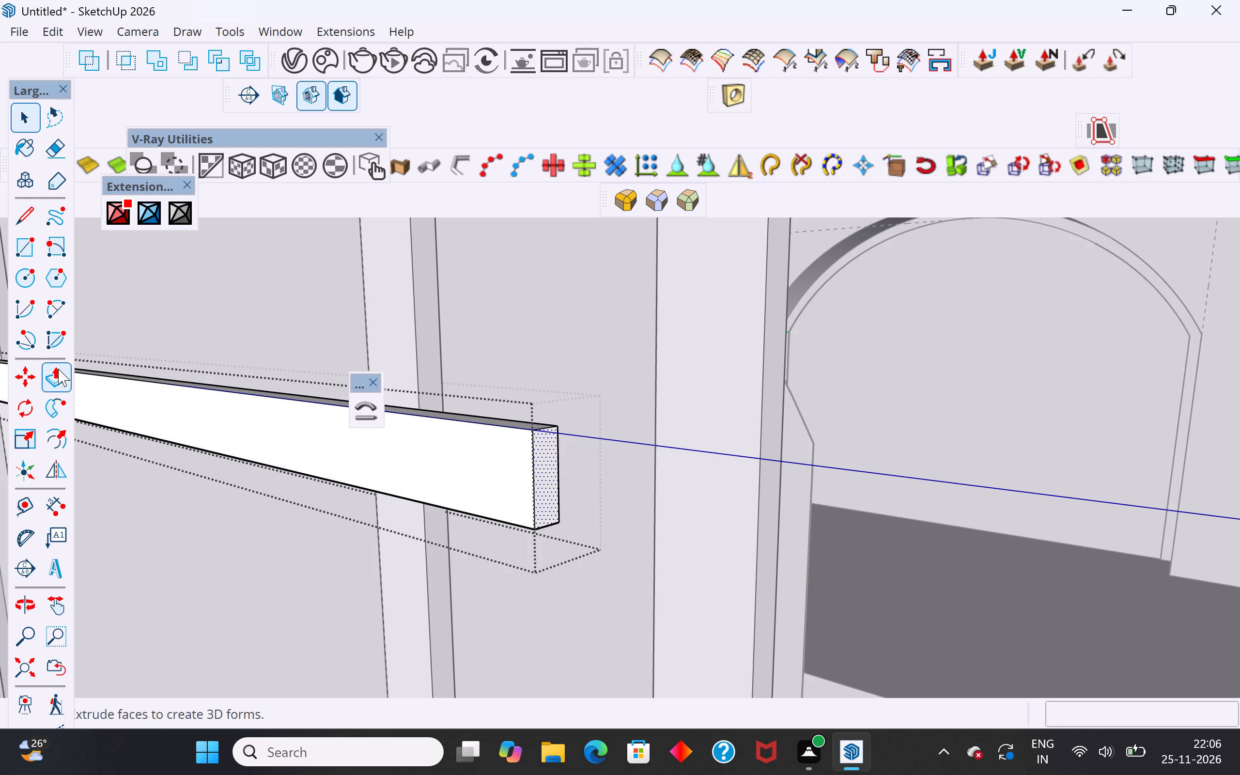
click(544, 521)
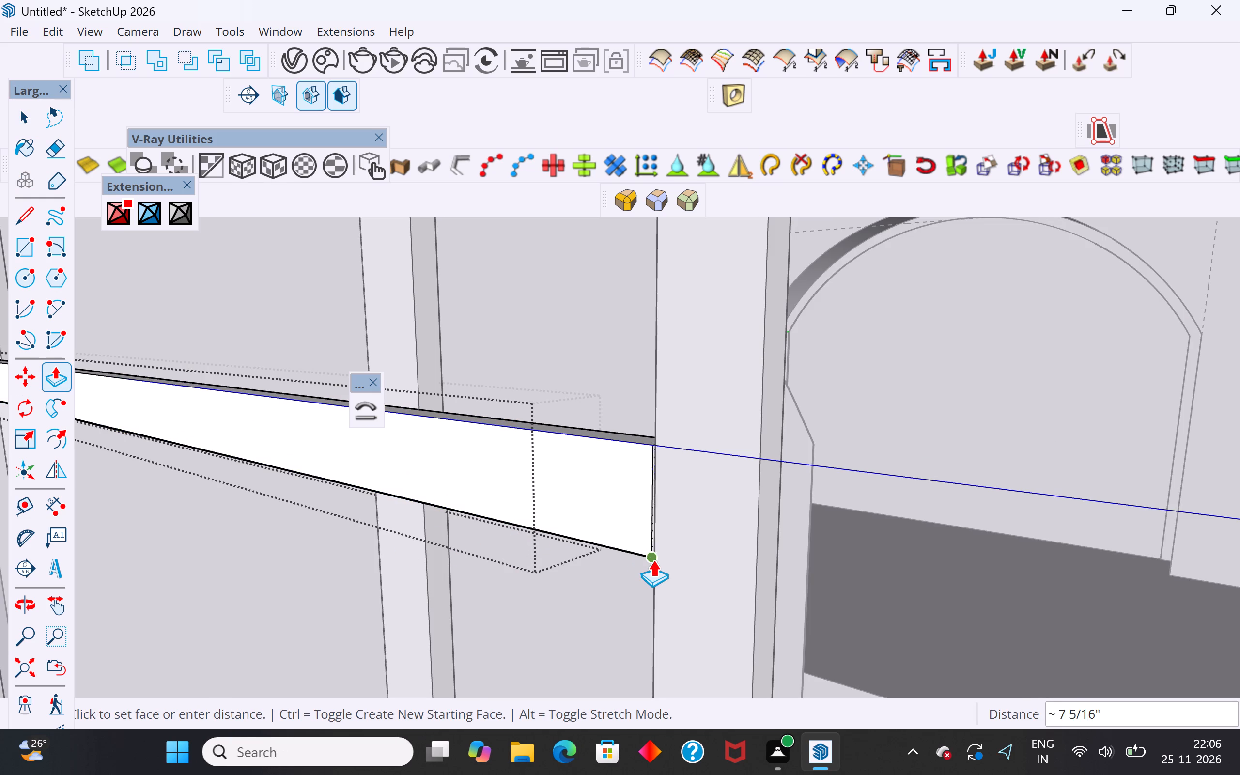
scroll(648, 568, up, 5)
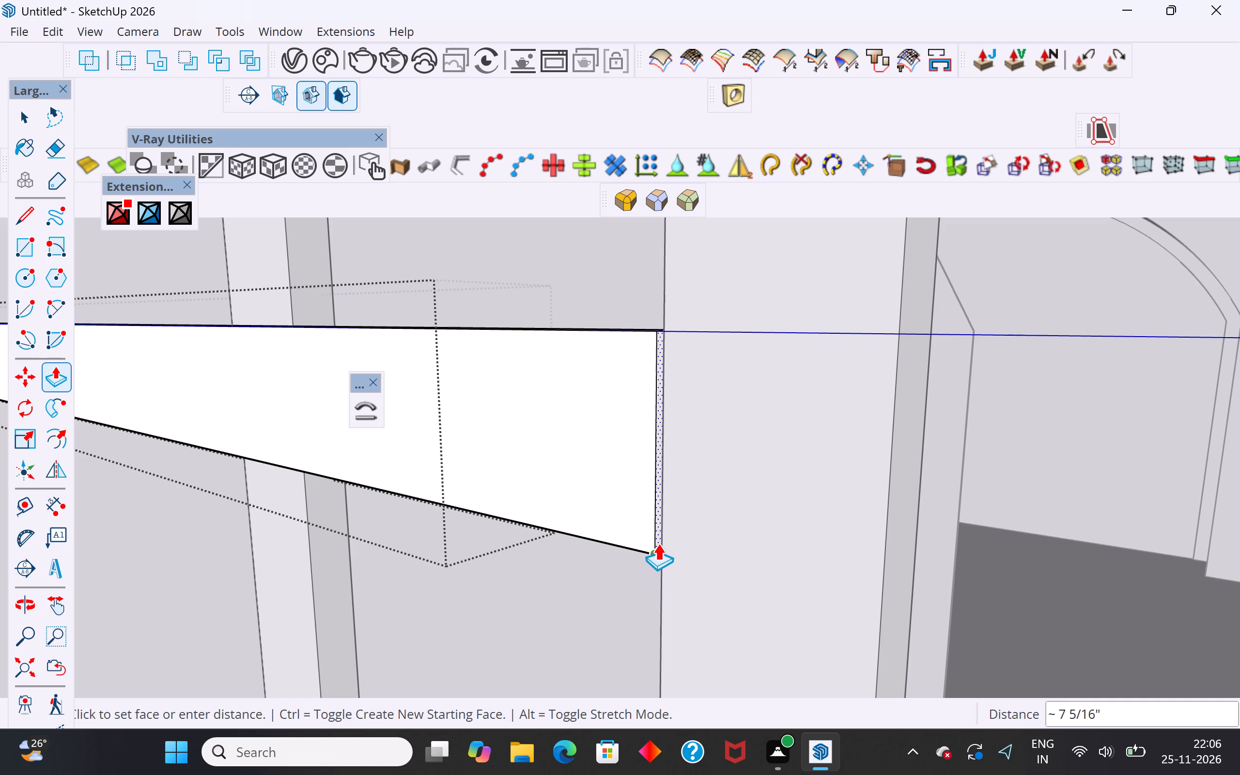
click(665, 320)
scroll(771, 410, down, 14)
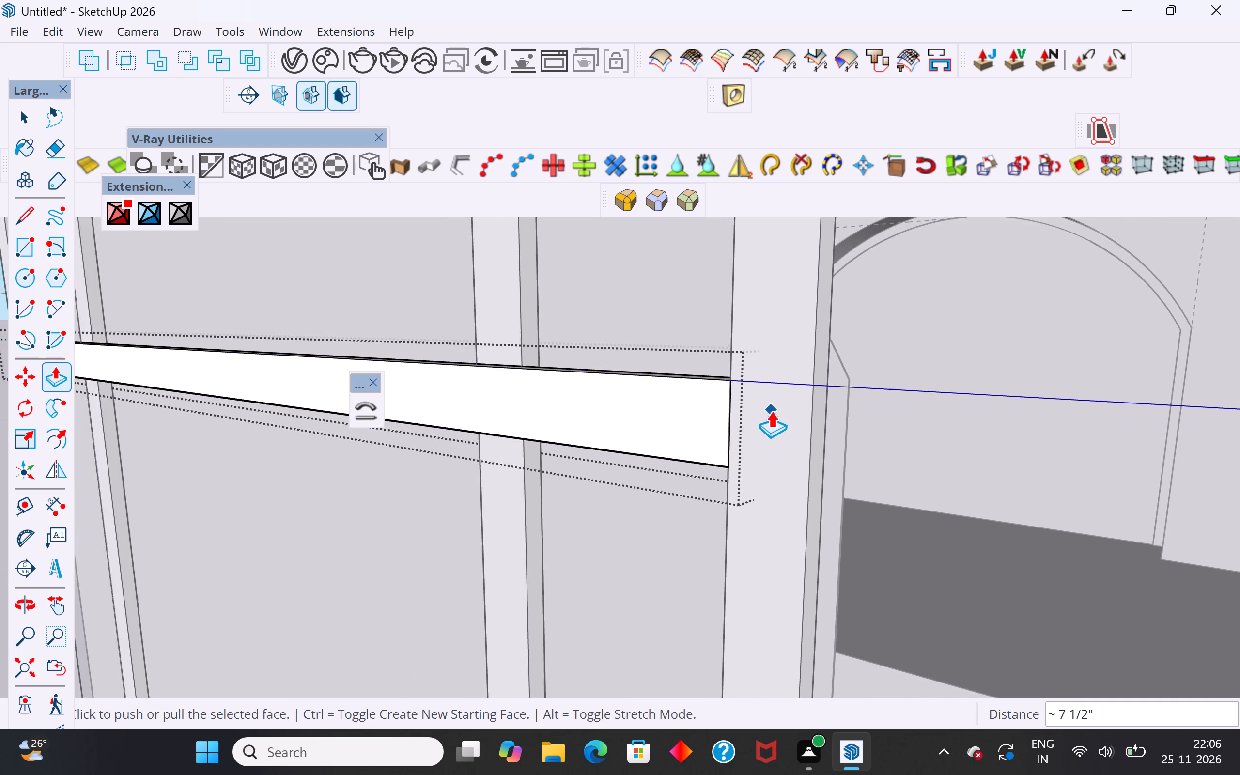
scroll(771, 410, down, 4)
middle_drag(784, 418, 814, 652)
scroll(846, 511, down, 5)
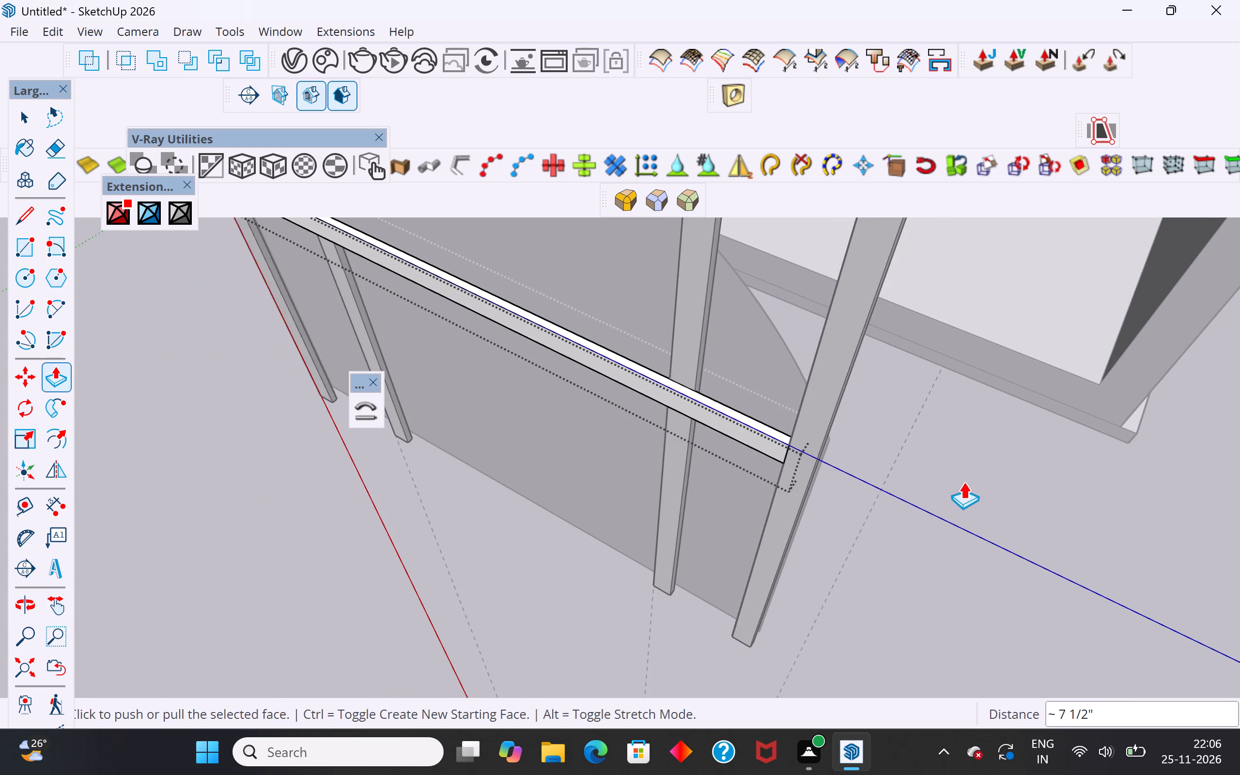
scroll(1043, 496, down, 7)
middle_drag(1041, 501, 980, 522)
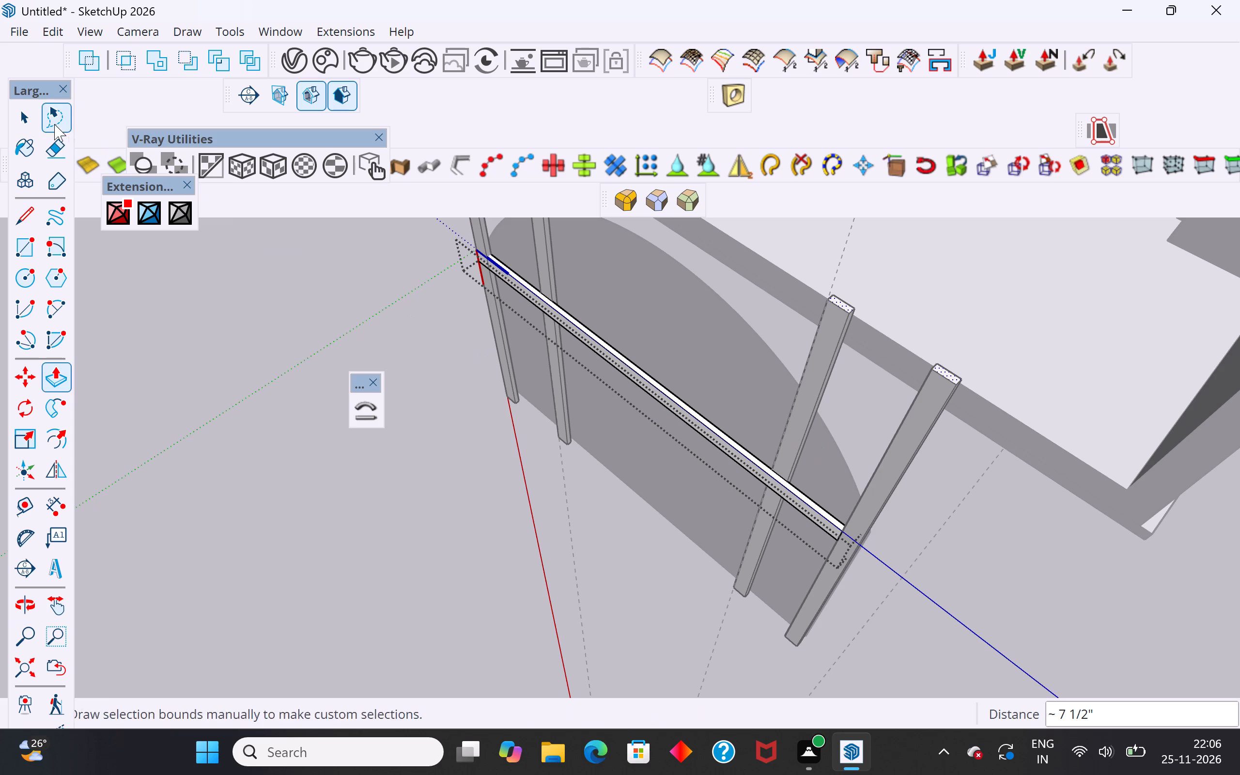
click(17, 120)
click(238, 370)
Scale the crossbar lengthwise by about 1.00 from the extended end so it sits flush with the end post, and deselect it.
middle_drag(606, 500, 499, 478)
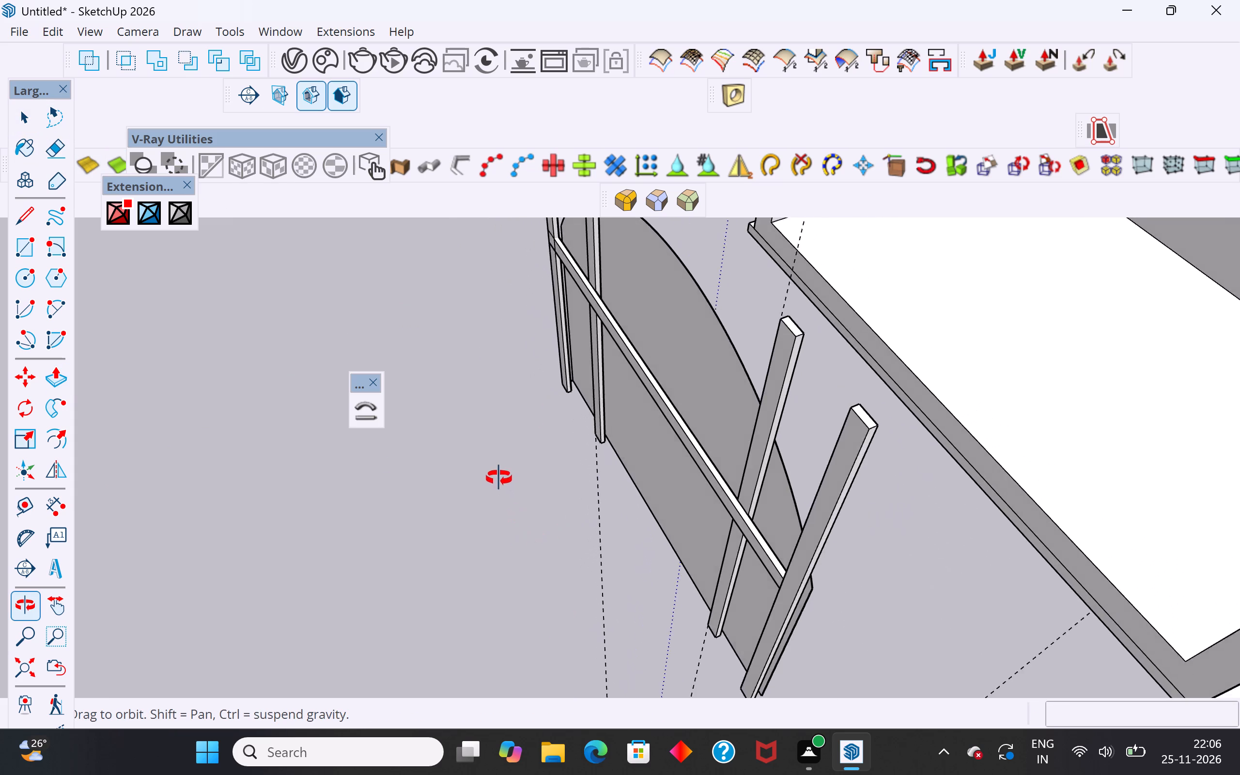
middle_drag(499, 478, 495, 462)
scroll(720, 589, up, 3)
middle_drag(865, 581, 1011, 577)
scroll(1026, 575, down, 5)
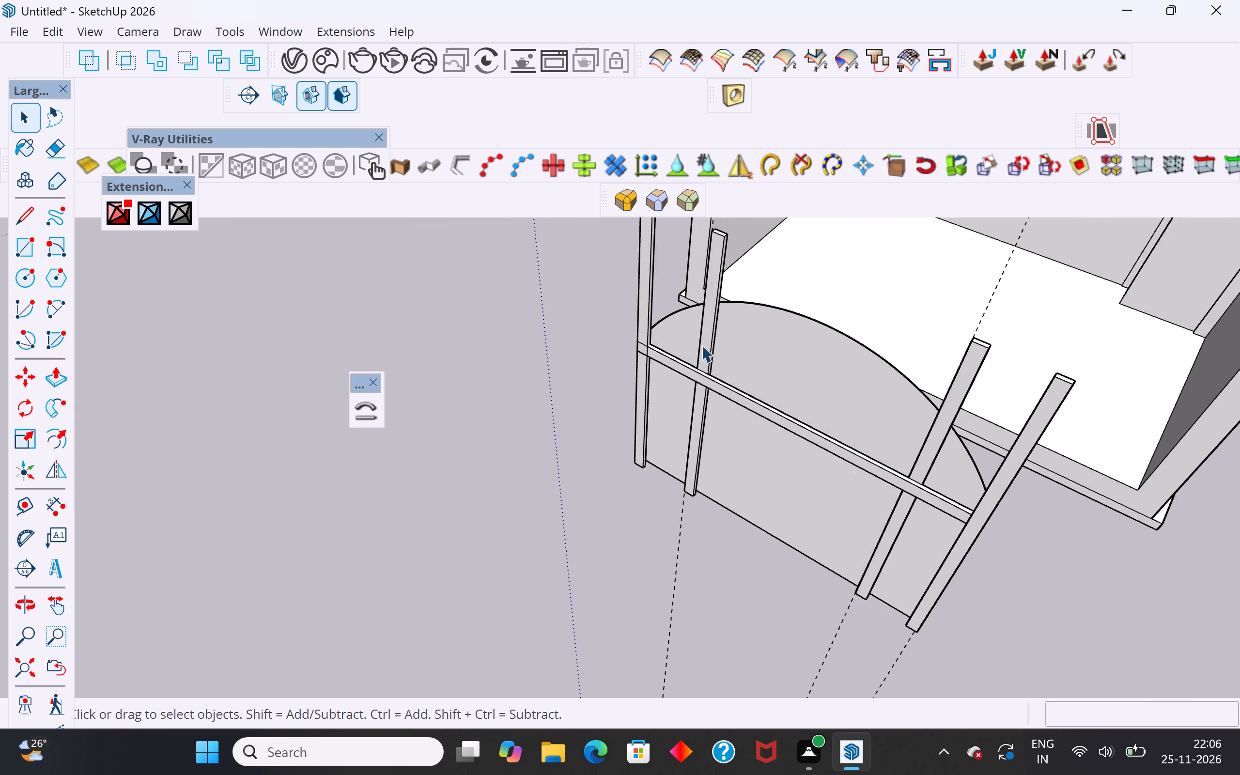
scroll(669, 330, up, 2)
scroll(754, 455, up, 1)
middle_drag(794, 470, 1023, 427)
scroll(1011, 350, up, 8)
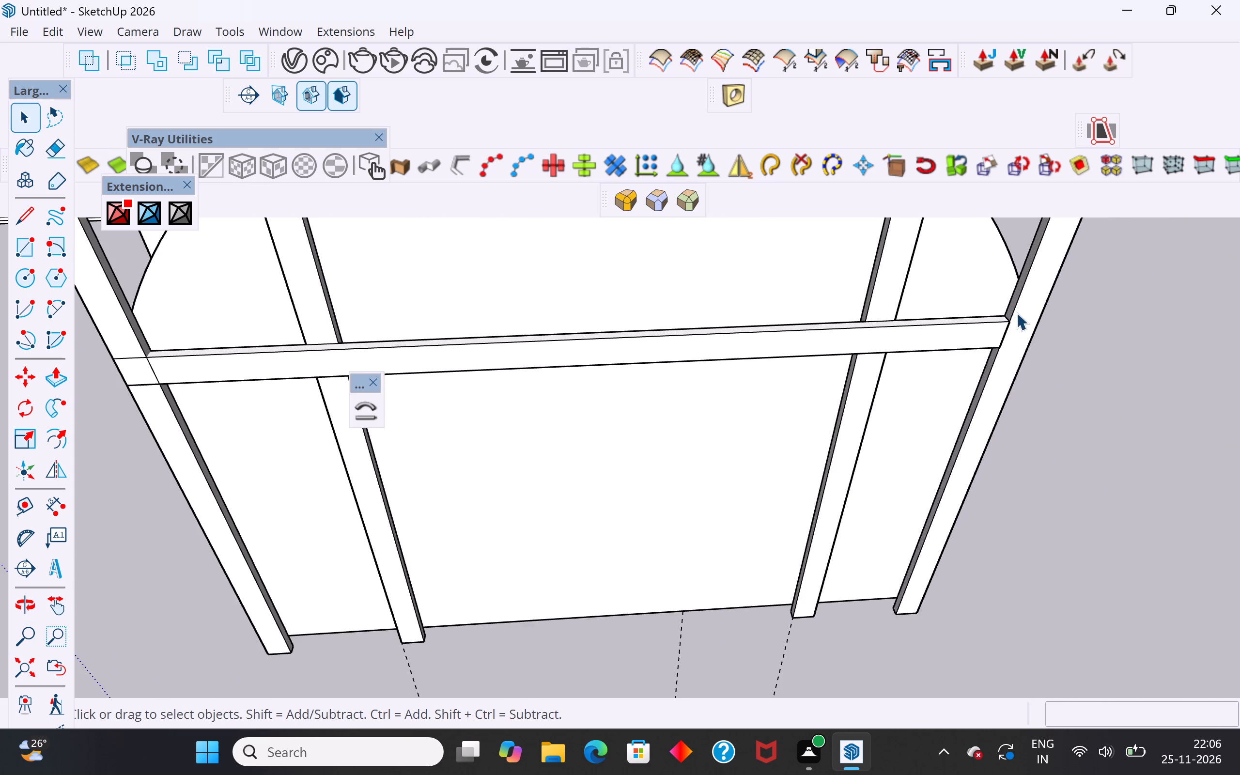
scroll(1016, 312, up, 18)
click(843, 421)
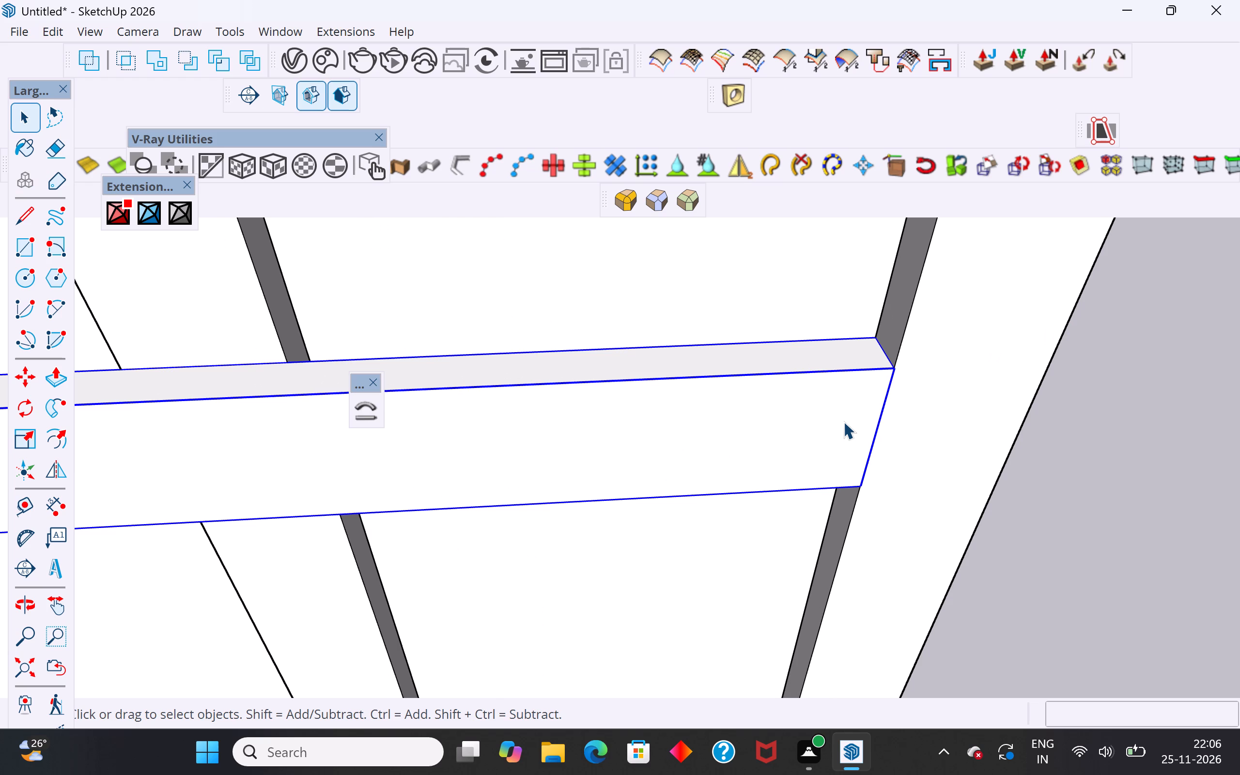
key(s)
scroll(894, 415, up, 5)
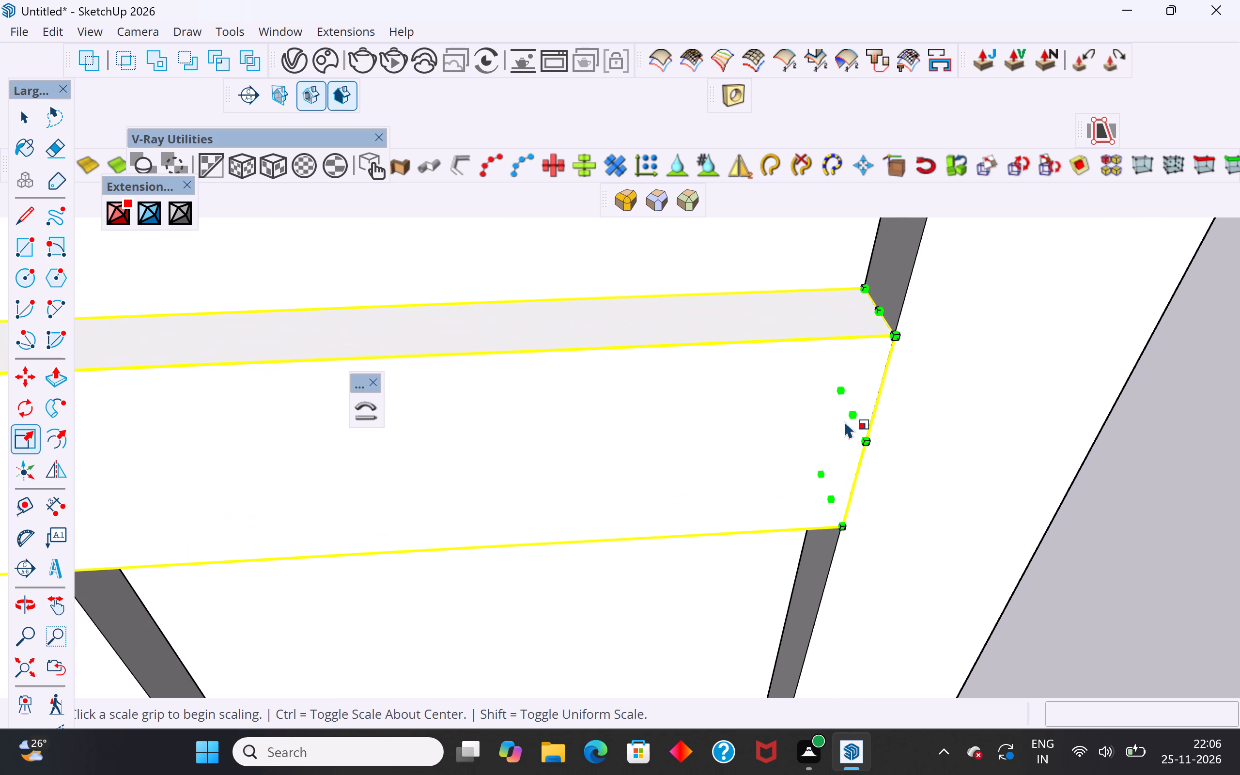
click(853, 413)
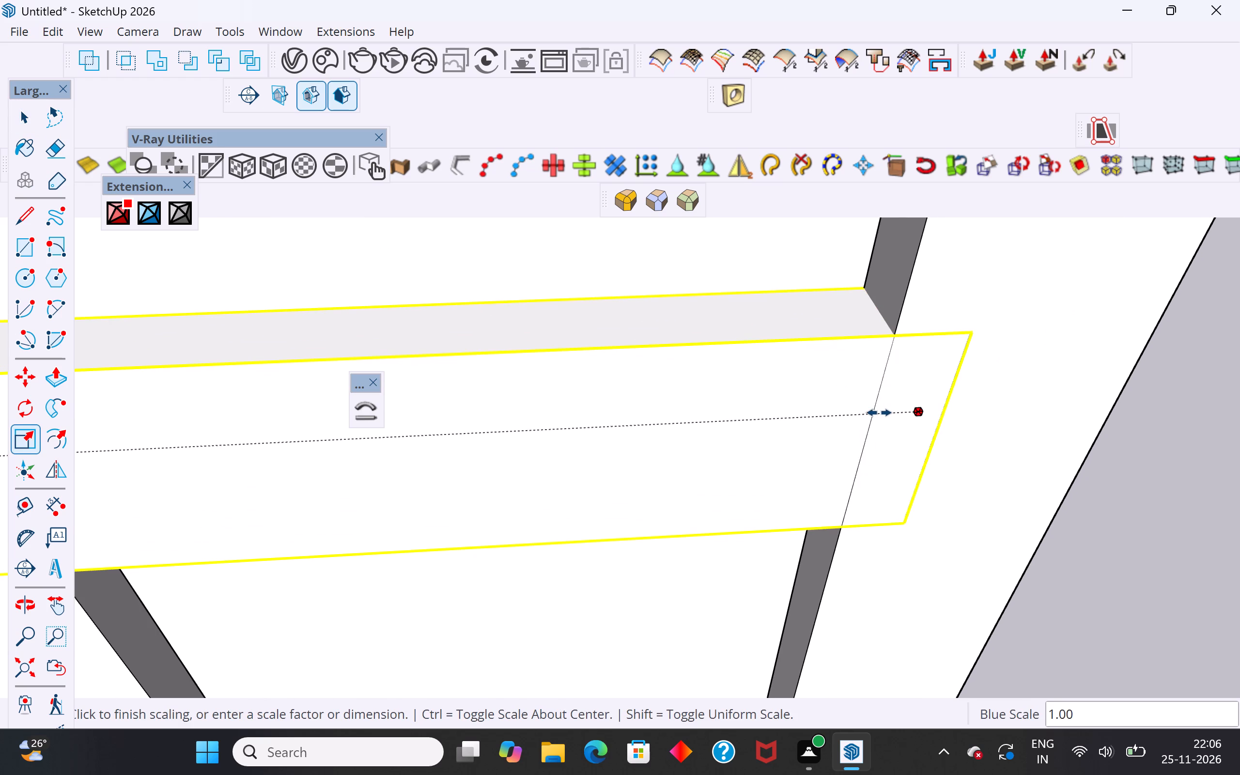
click(874, 411)
scroll(929, 460, down, 20)
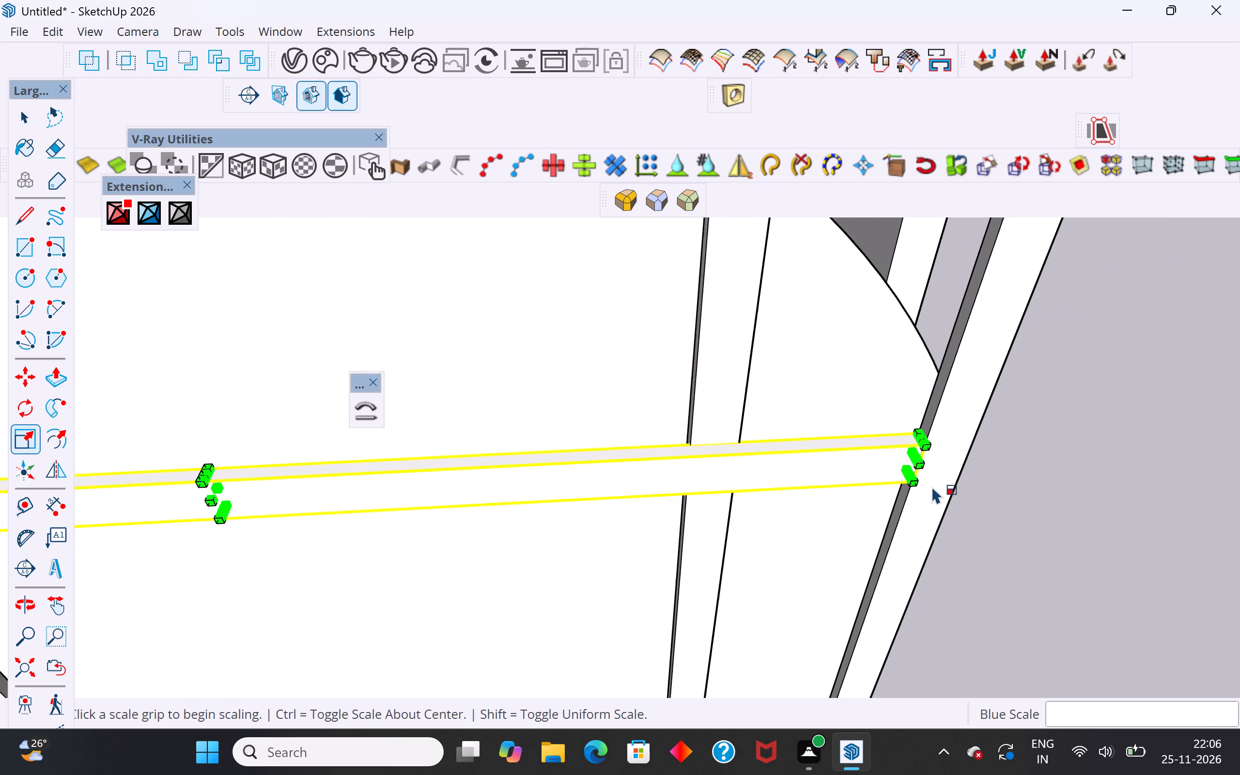
scroll(931, 486, down, 5)
click(27, 118)
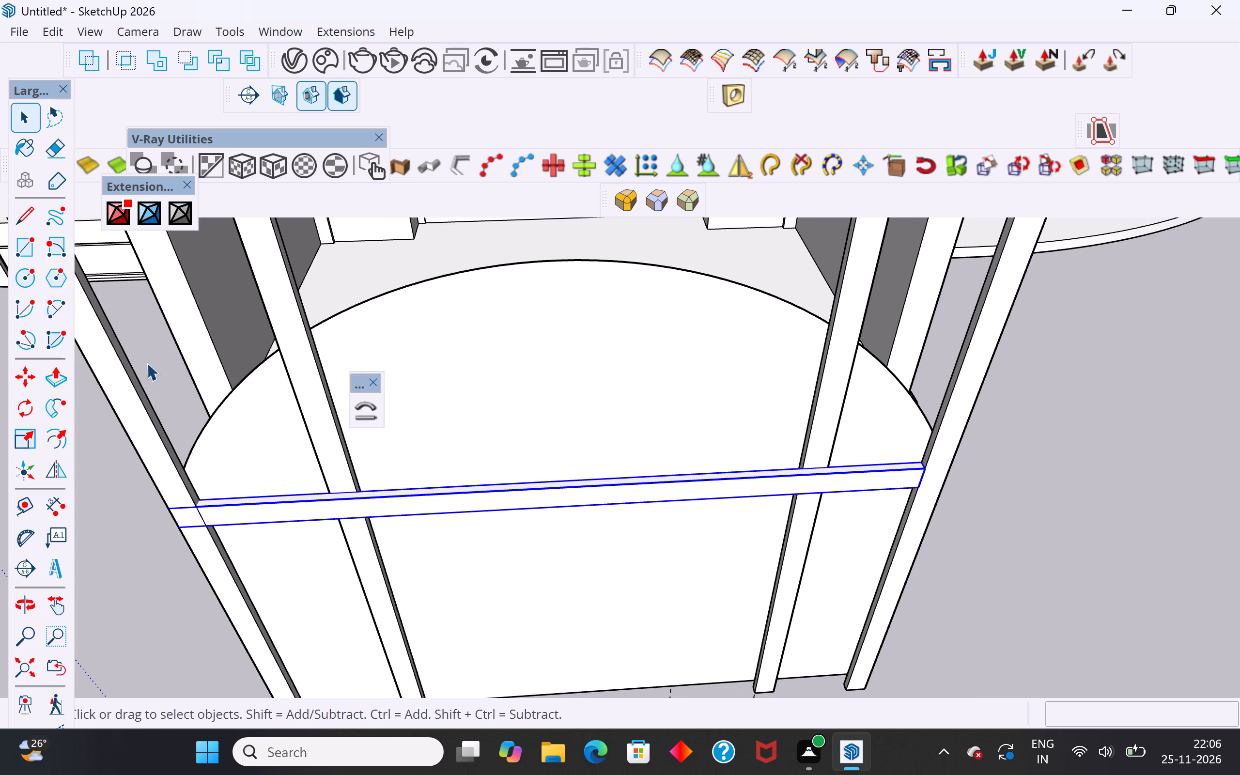
click(148, 363)
Scale the crossbar's opposite end lengthwise by about 0.96 so it stops at the other end post's inner edge, and deselect it.
scroll(815, 427, down, 5)
middle_drag(783, 459, 871, 362)
scroll(504, 484, up, 2)
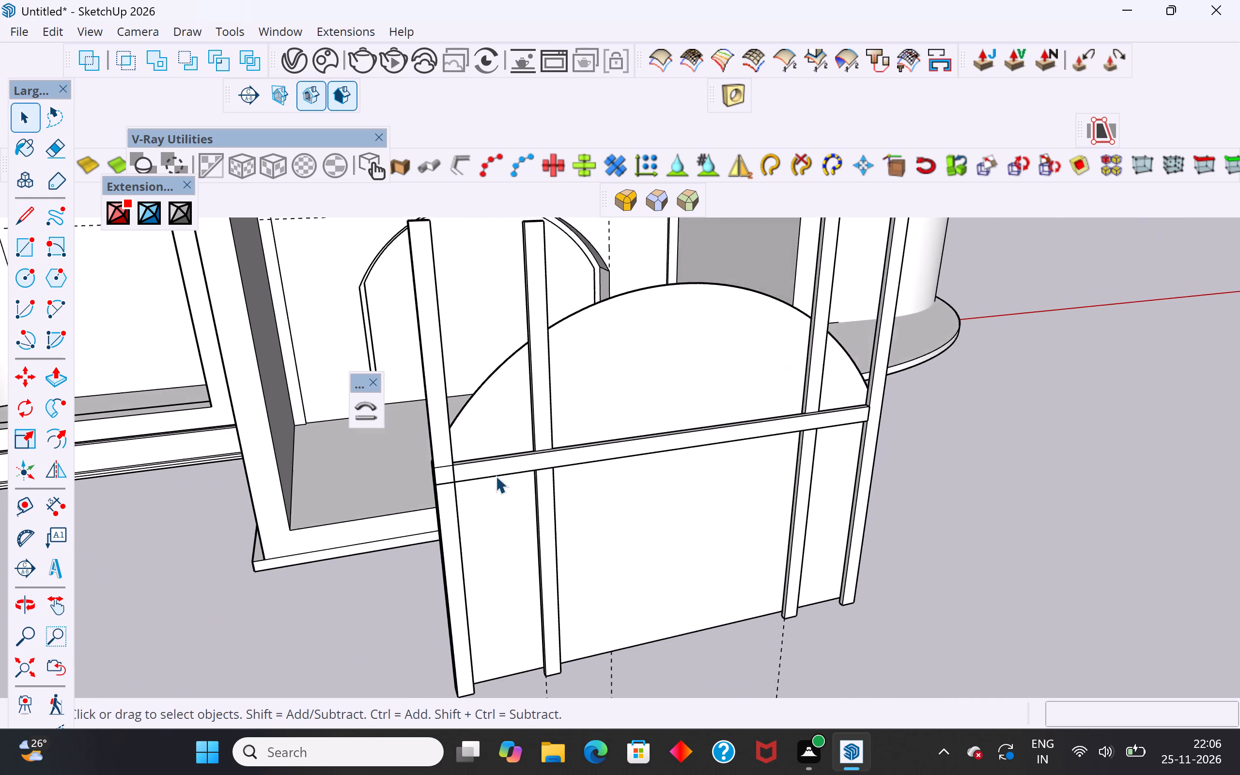
scroll(496, 476, up, 4)
click(487, 465)
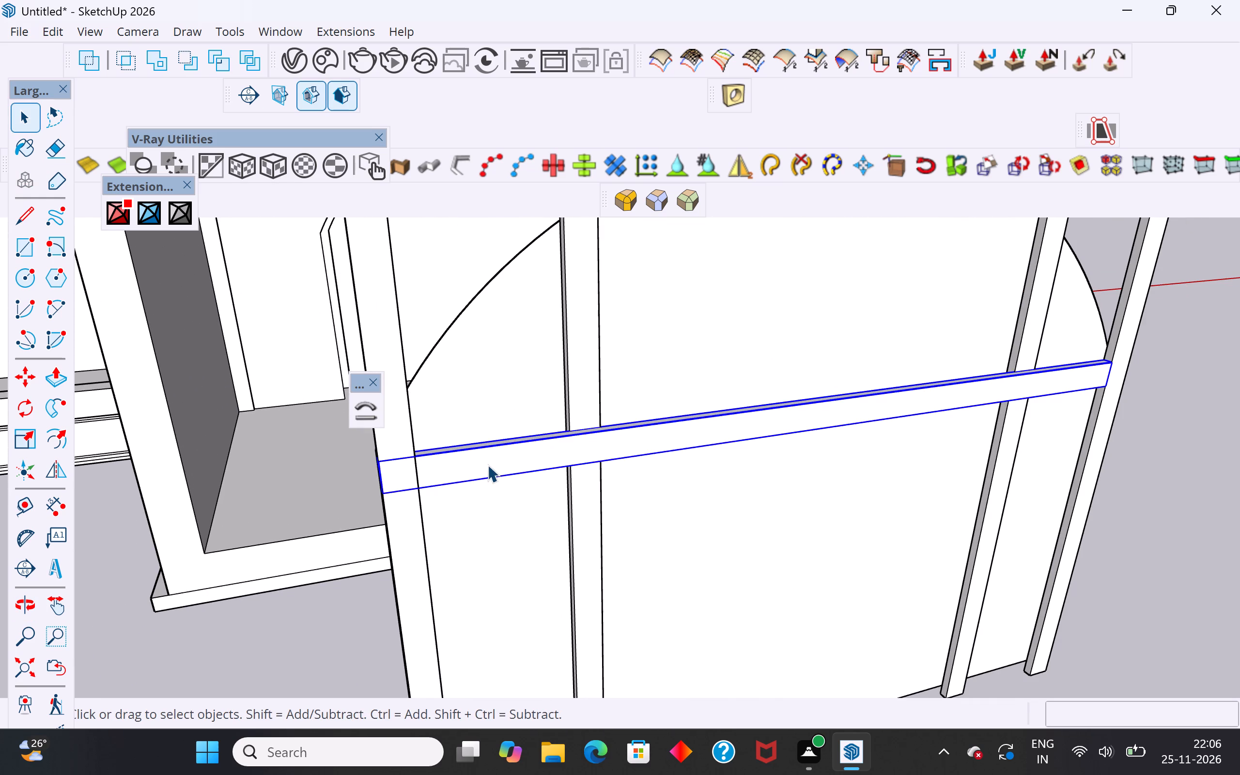
key(s)
scroll(377, 488, up, 9)
middle_drag(370, 478, 431, 454)
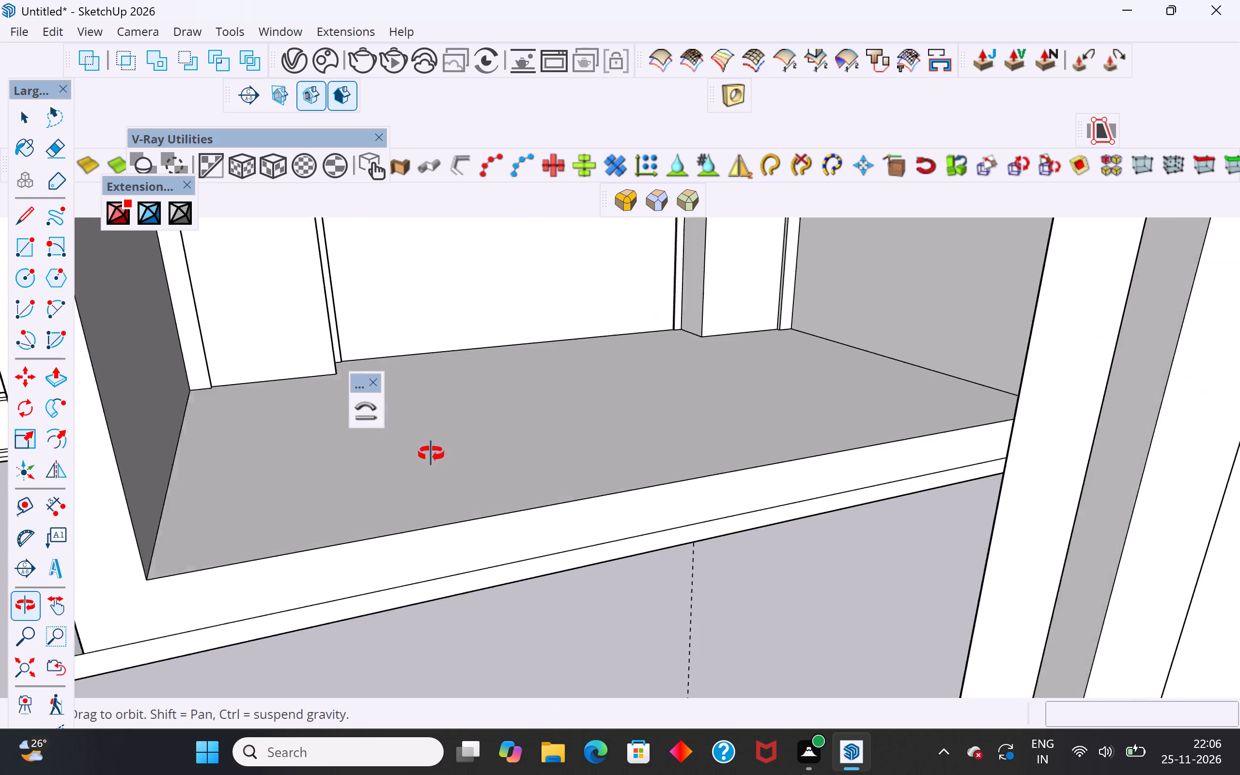
middle_drag(431, 454, 432, 453)
scroll(388, 469, down, 9)
scroll(571, 380, up, 9)
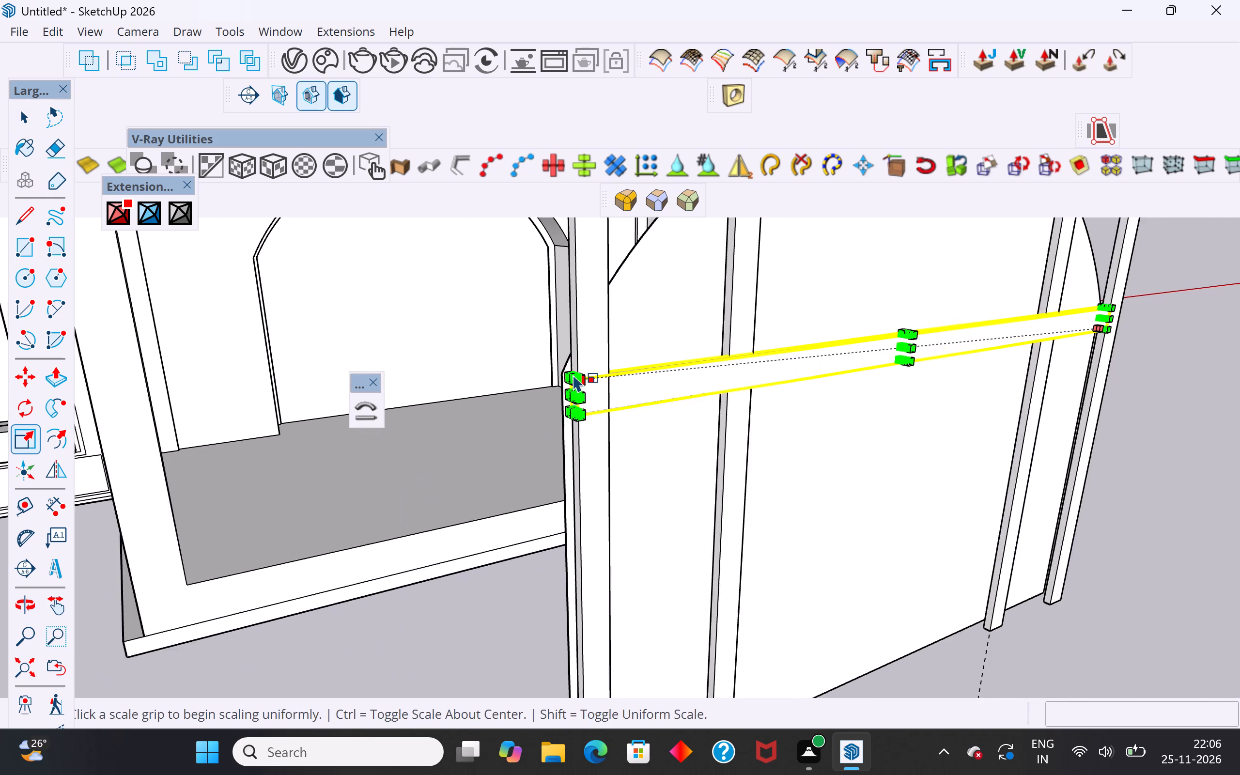
scroll(573, 374, up, 11)
scroll(573, 419, up, 2)
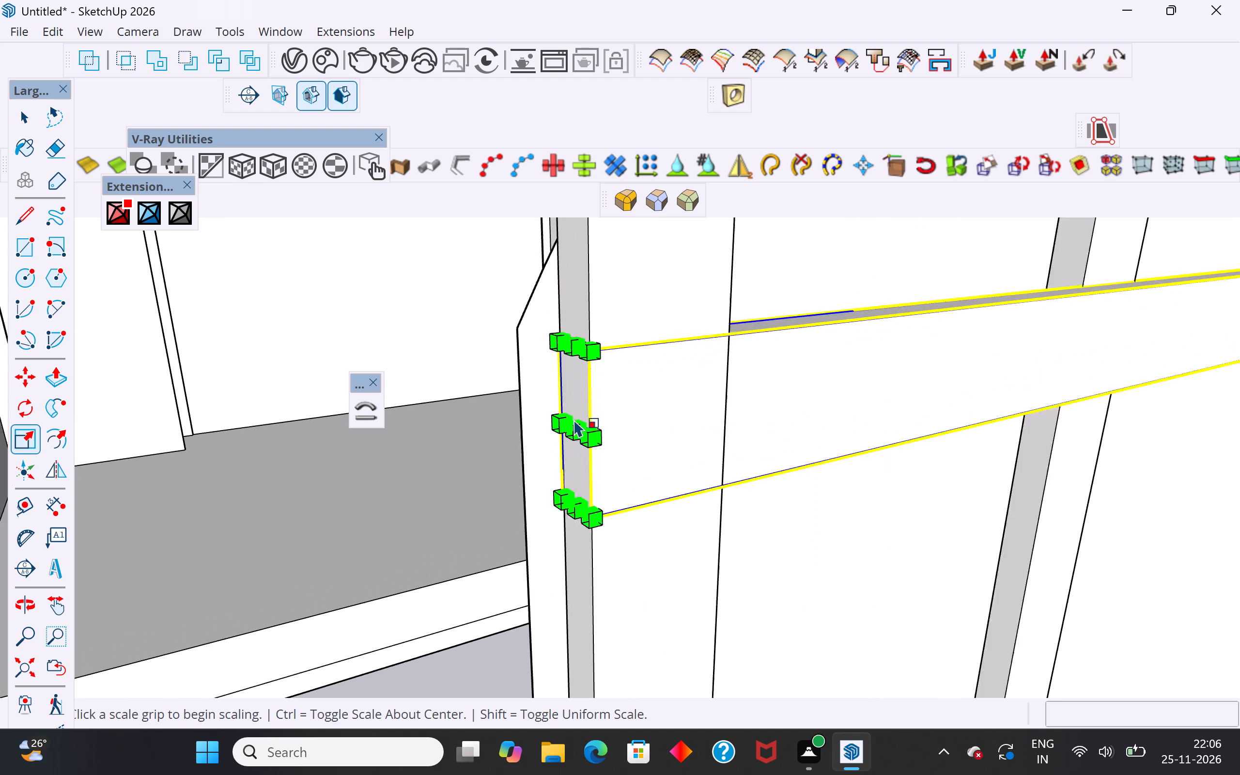
scroll(573, 419, up, 6)
click(576, 436)
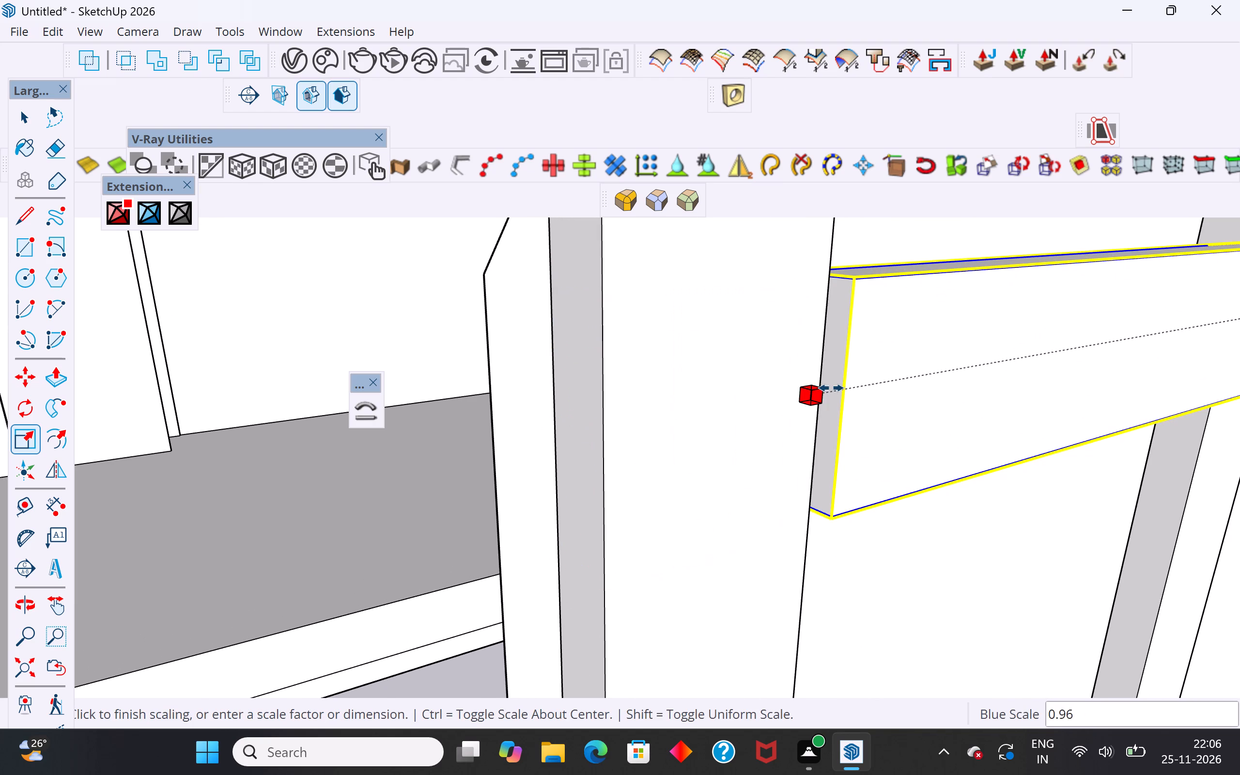
middle_drag(806, 389, 648, 472)
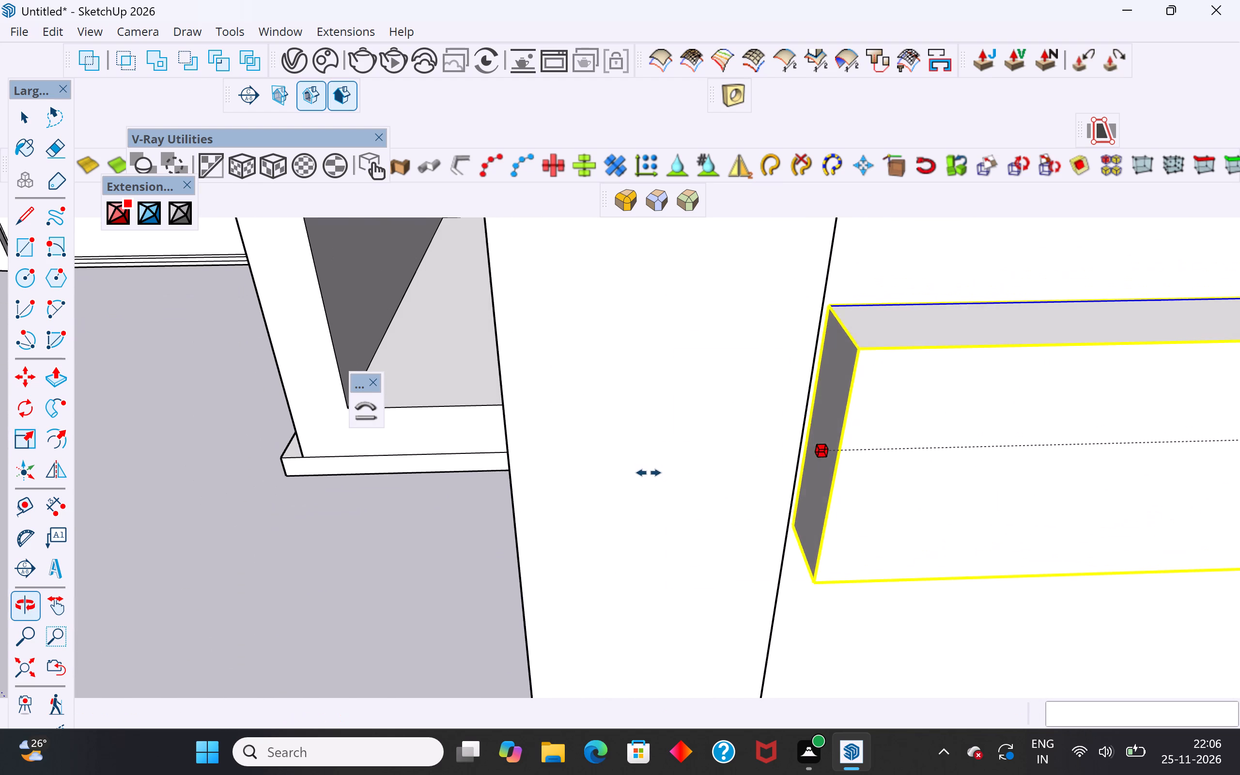
scroll(804, 412, up, 5)
click(806, 409)
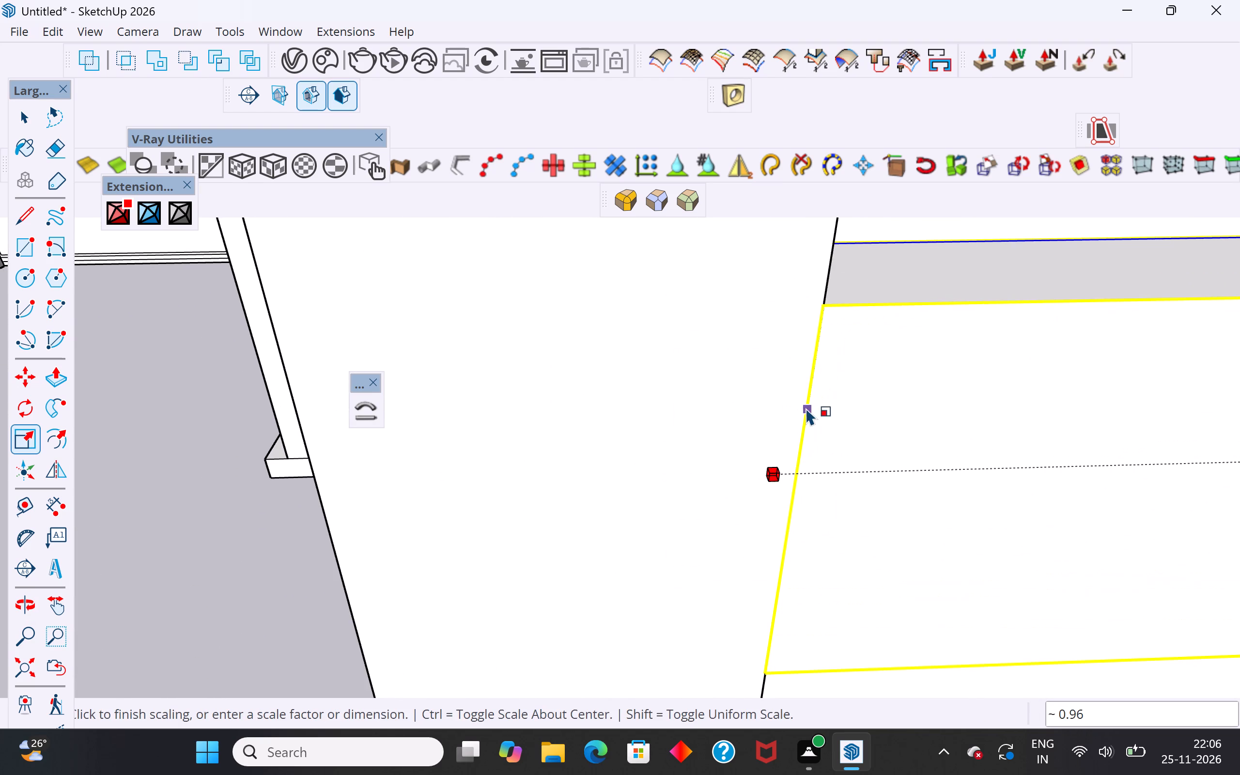
click(33, 117)
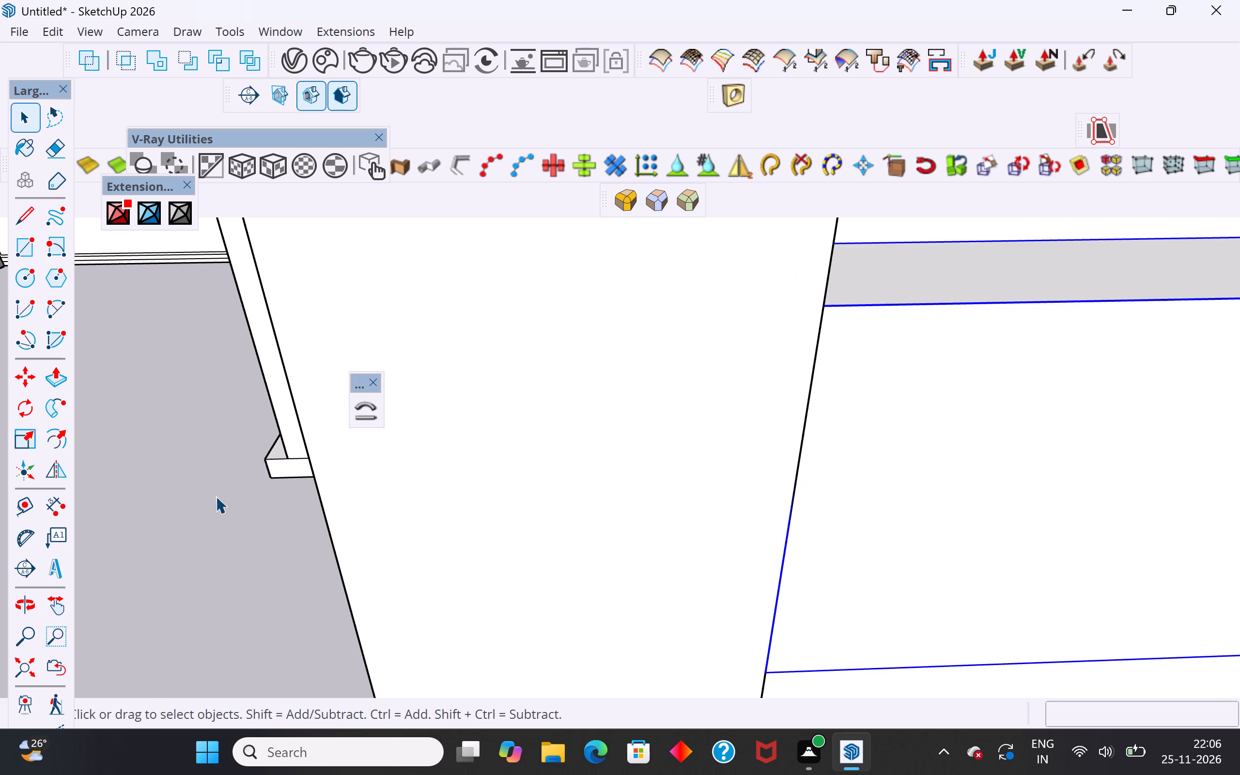
click(216, 496)
Move the inner post nearest the shortened crossbar end forward about 1 3/4", from the crossbar's back edge to its front edge, and deselect it.
scroll(426, 550, down, 12)
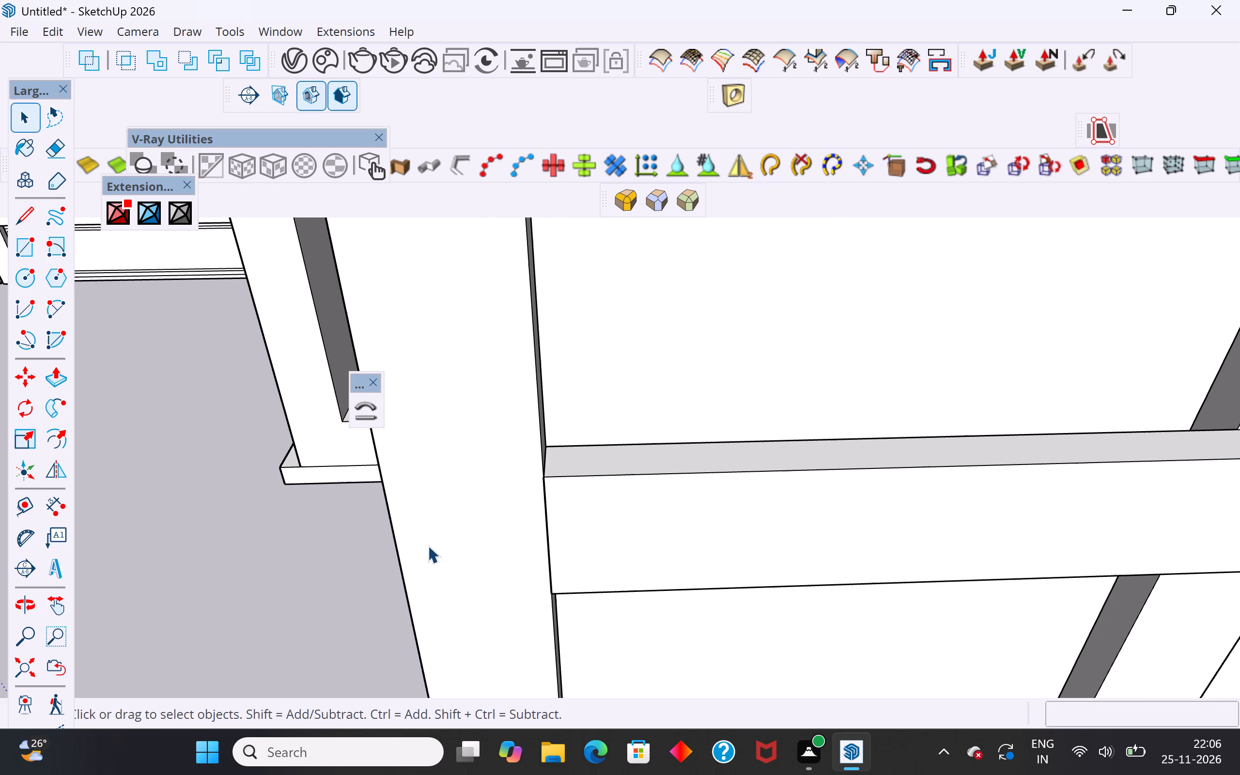
scroll(500, 633, down, 18)
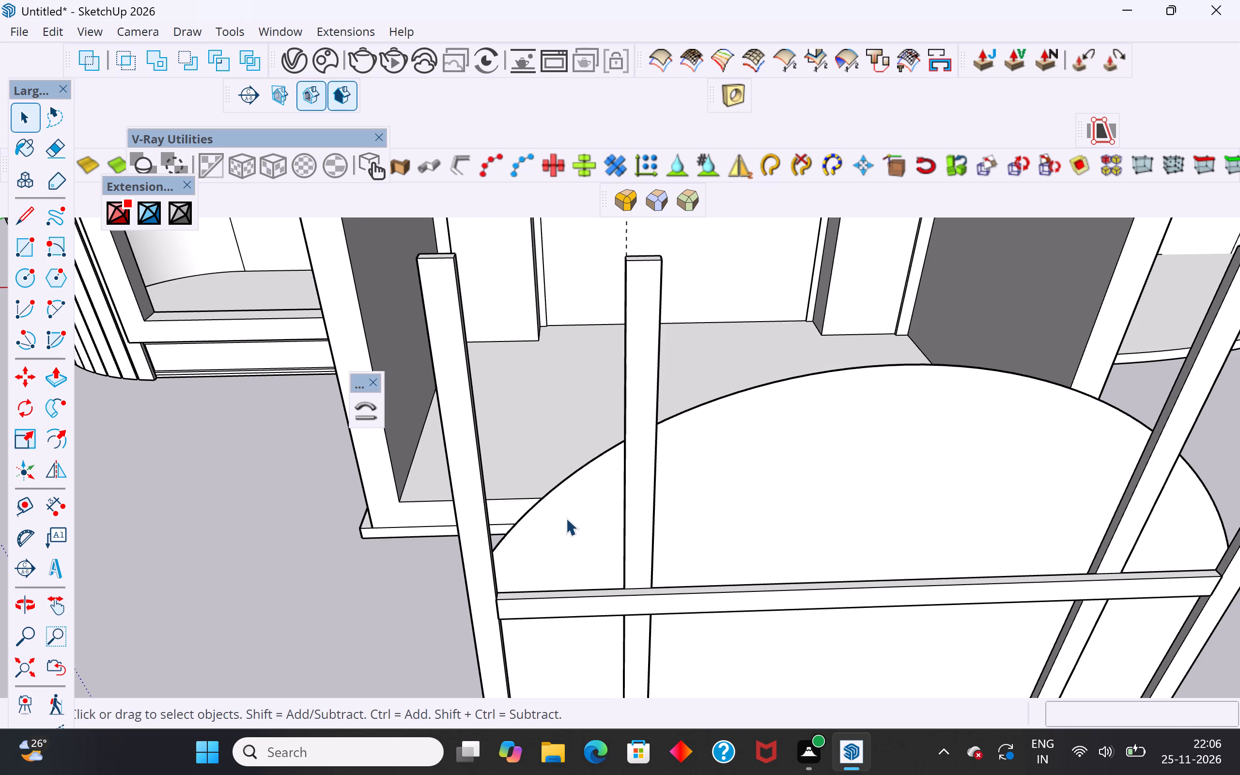
scroll(566, 518, down, 4)
middle_drag(601, 591, 725, 725)
scroll(605, 513, up, 4)
middle_drag(607, 517, 636, 570)
middle_drag(636, 570, 642, 534)
scroll(615, 534, up, 9)
click(643, 521)
scroll(627, 539, up, 7)
middle_drag(621, 542, 666, 527)
key(m)
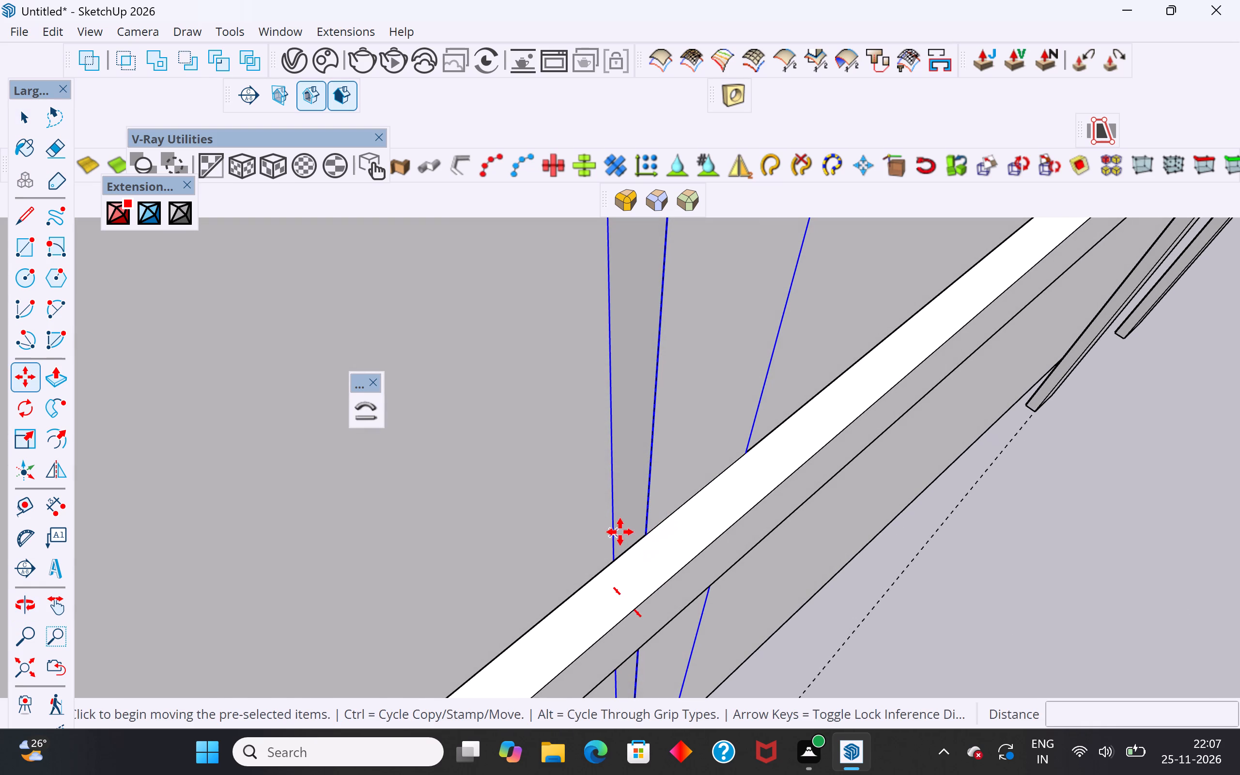
click(649, 533)
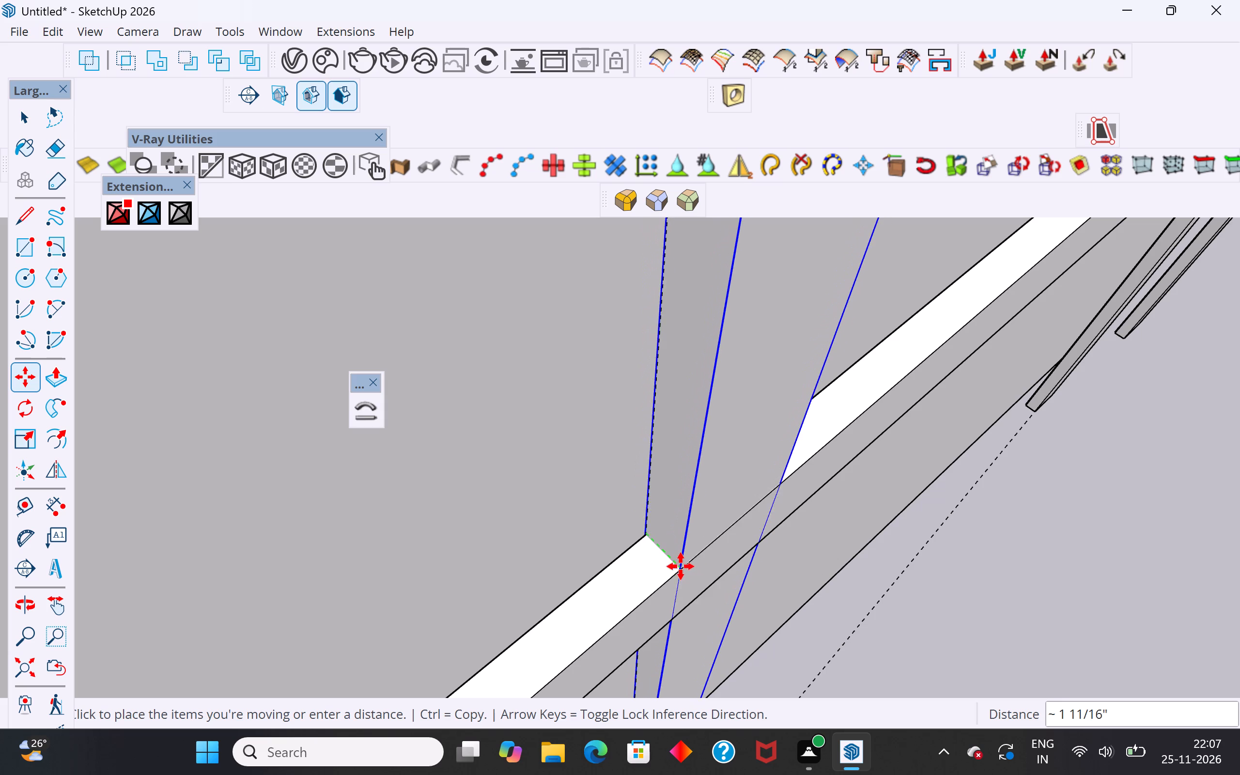
click(681, 573)
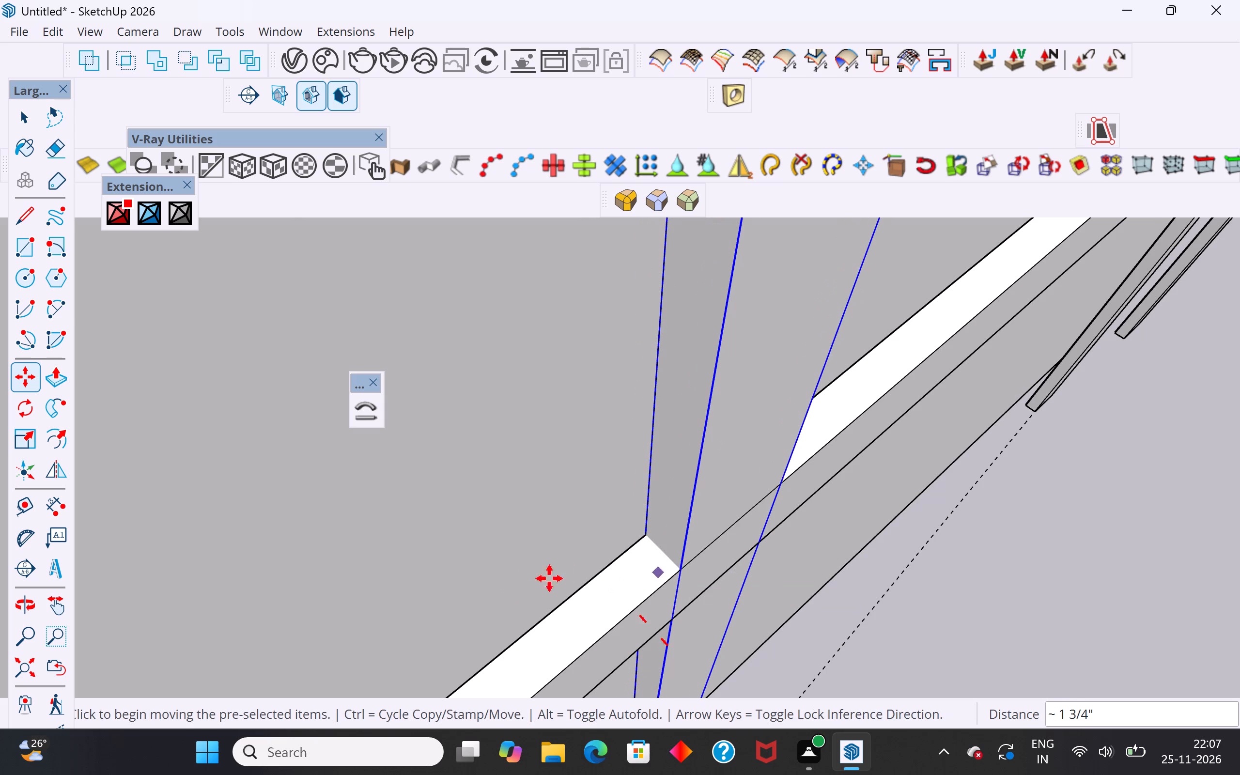
scroll(505, 587, down, 17)
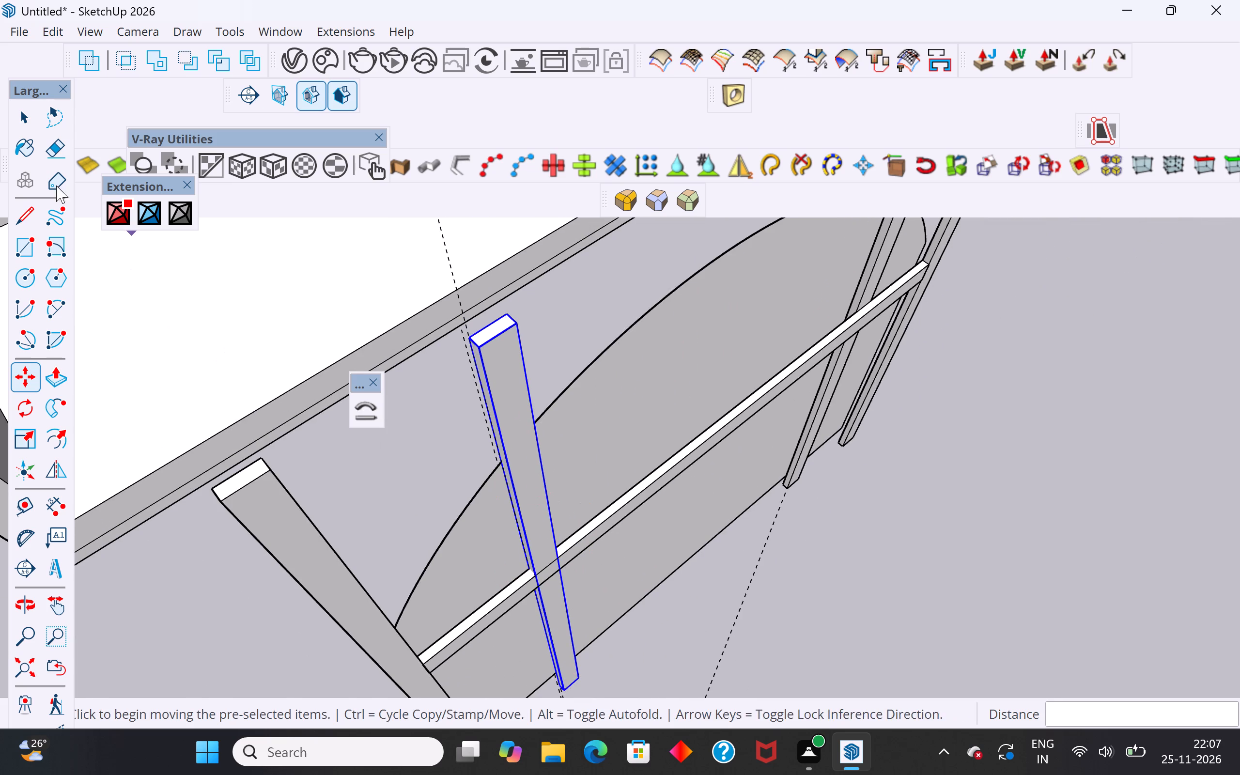
click(23, 124)
click(891, 574)
Move the inner post at the crossbar's other end forward from its back edge to its front edge, and deselect it.
scroll(848, 615, down, 6)
middle_drag(1015, 515, 940, 436)
scroll(840, 480, up, 14)
scroll(881, 429, up, 8)
click(886, 426)
key(m)
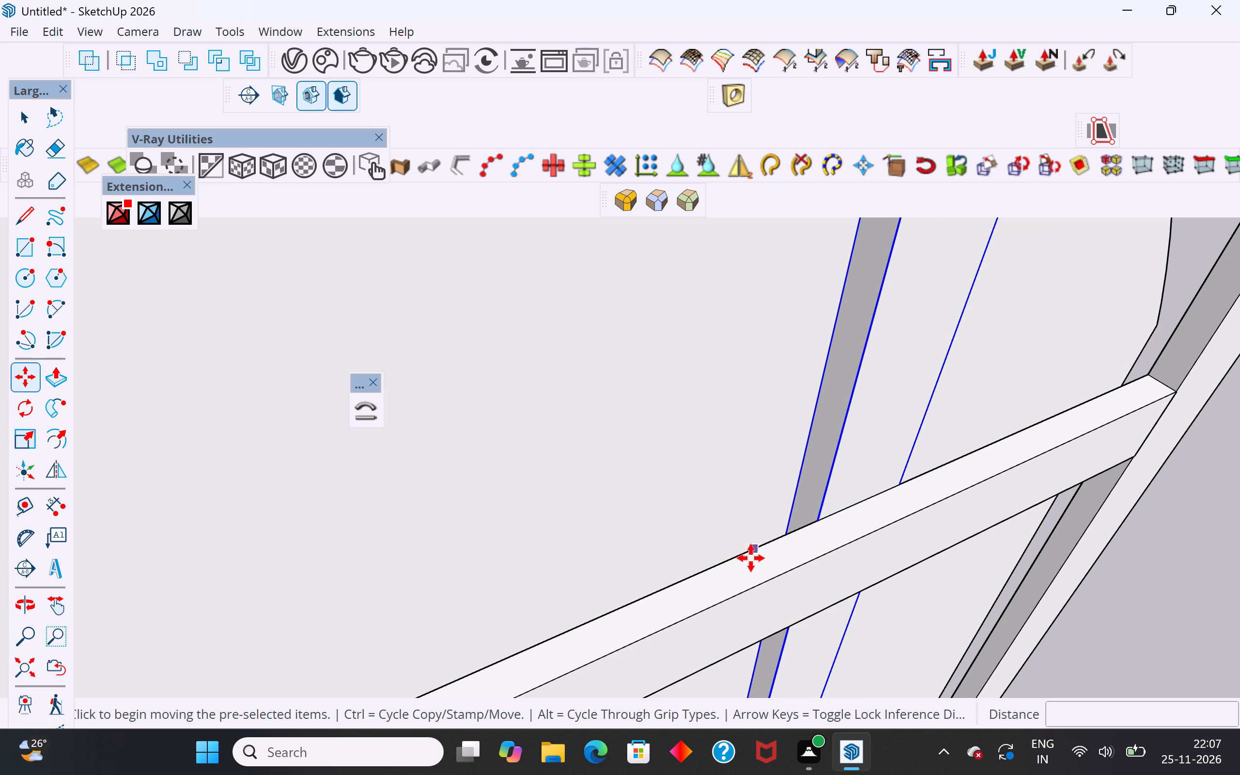
scroll(815, 525, up, 10)
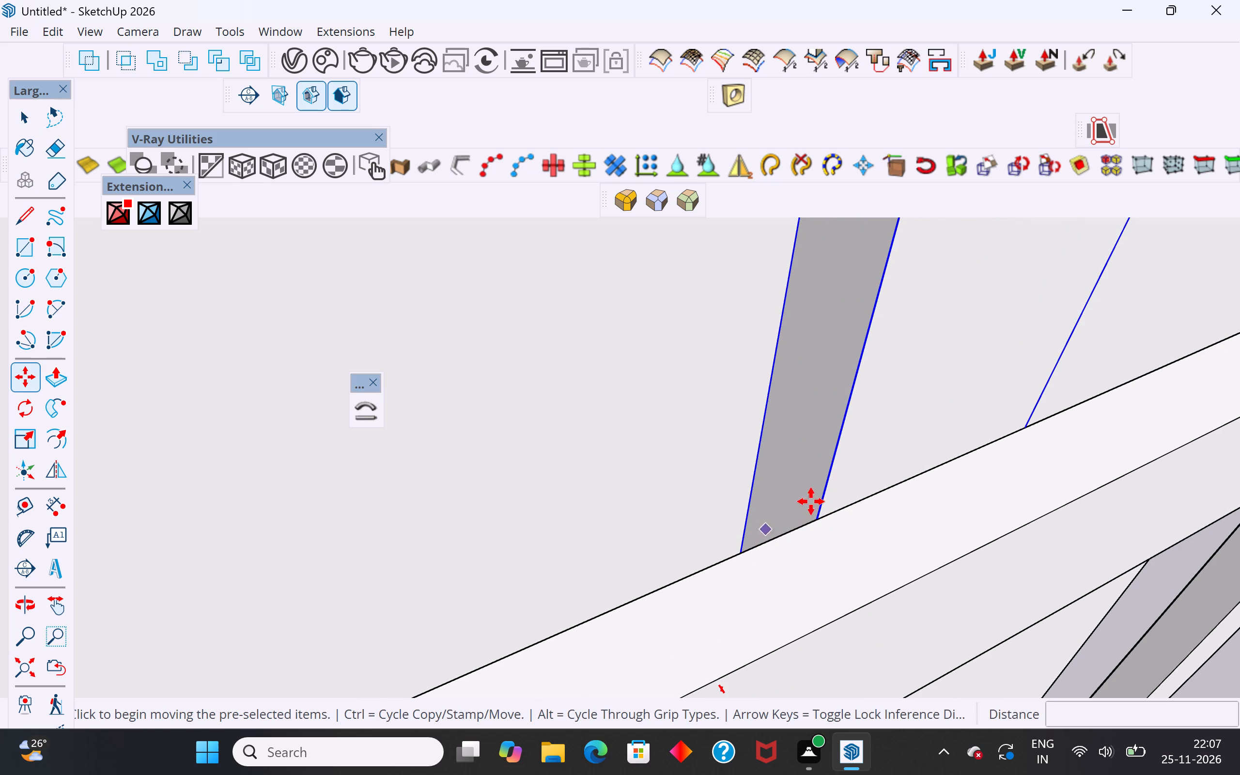
click(821, 520)
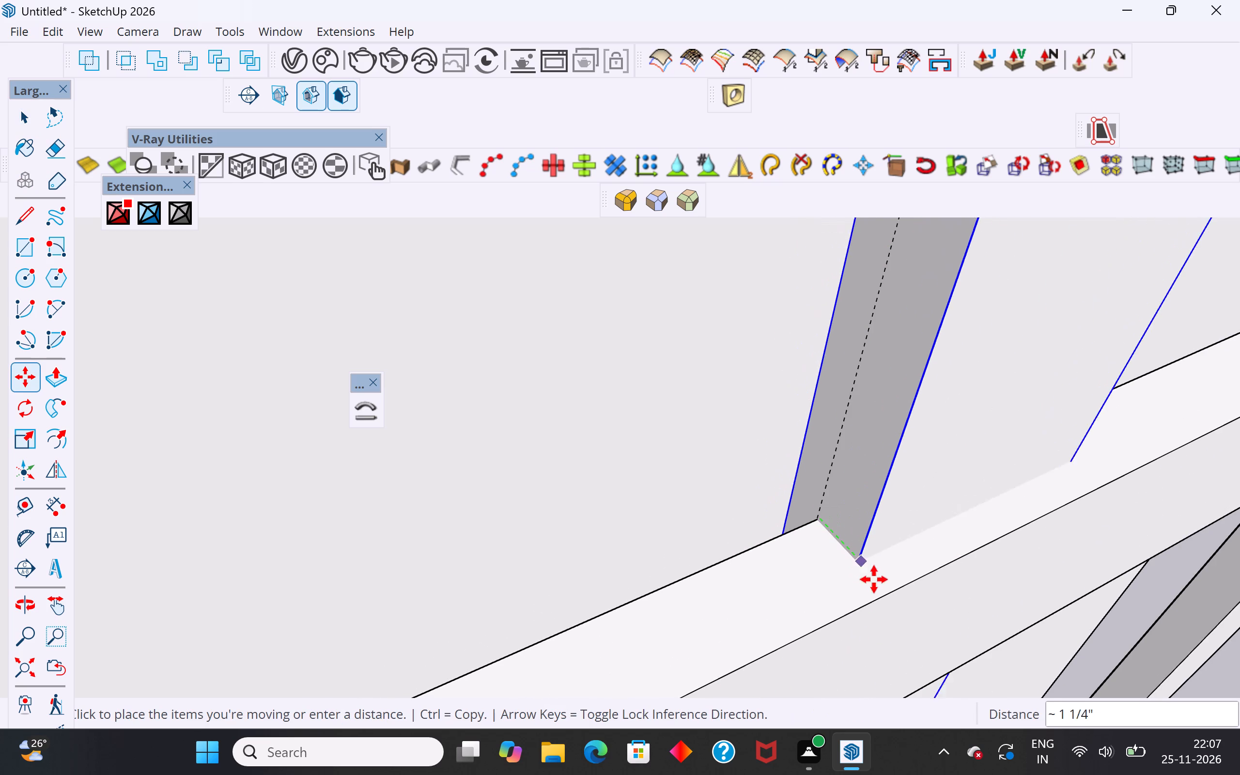
click(888, 603)
scroll(808, 497, down, 7)
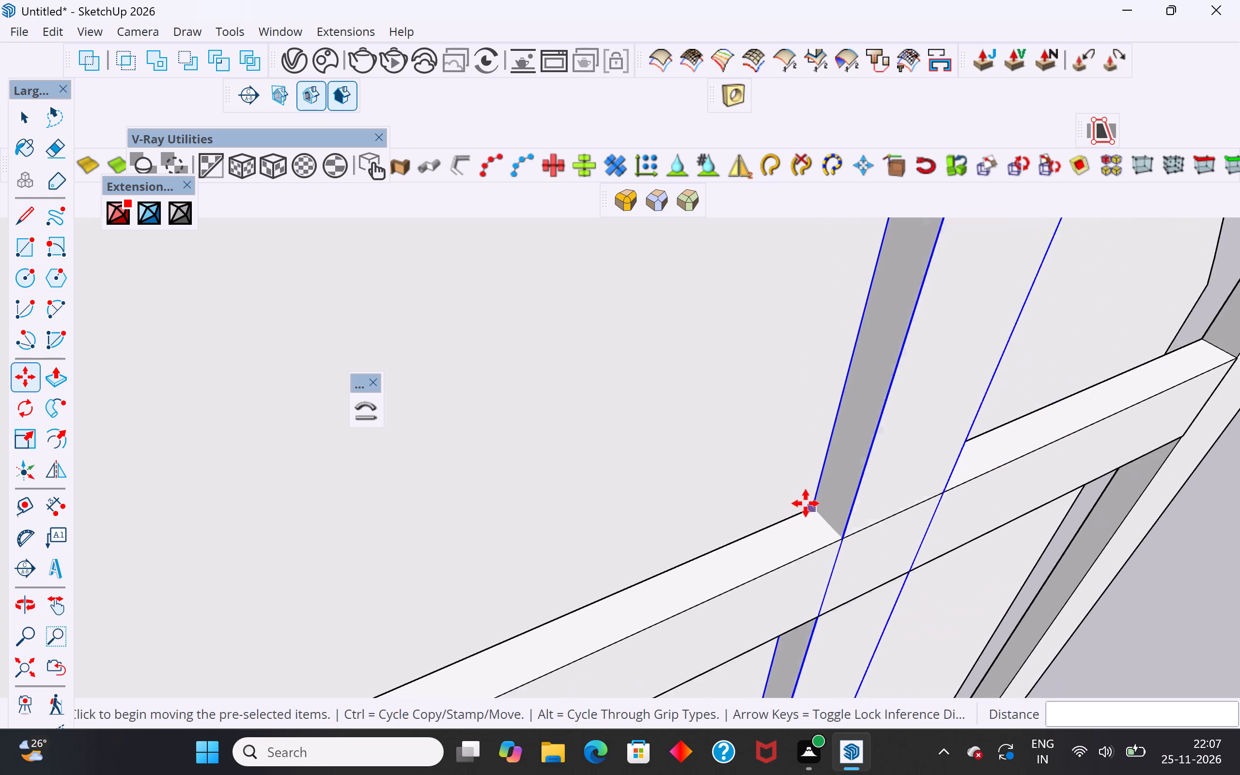
scroll(806, 503, down, 4)
scroll(805, 504, up, 1)
scroll(800, 507, down, 20)
scroll(800, 507, down, 7)
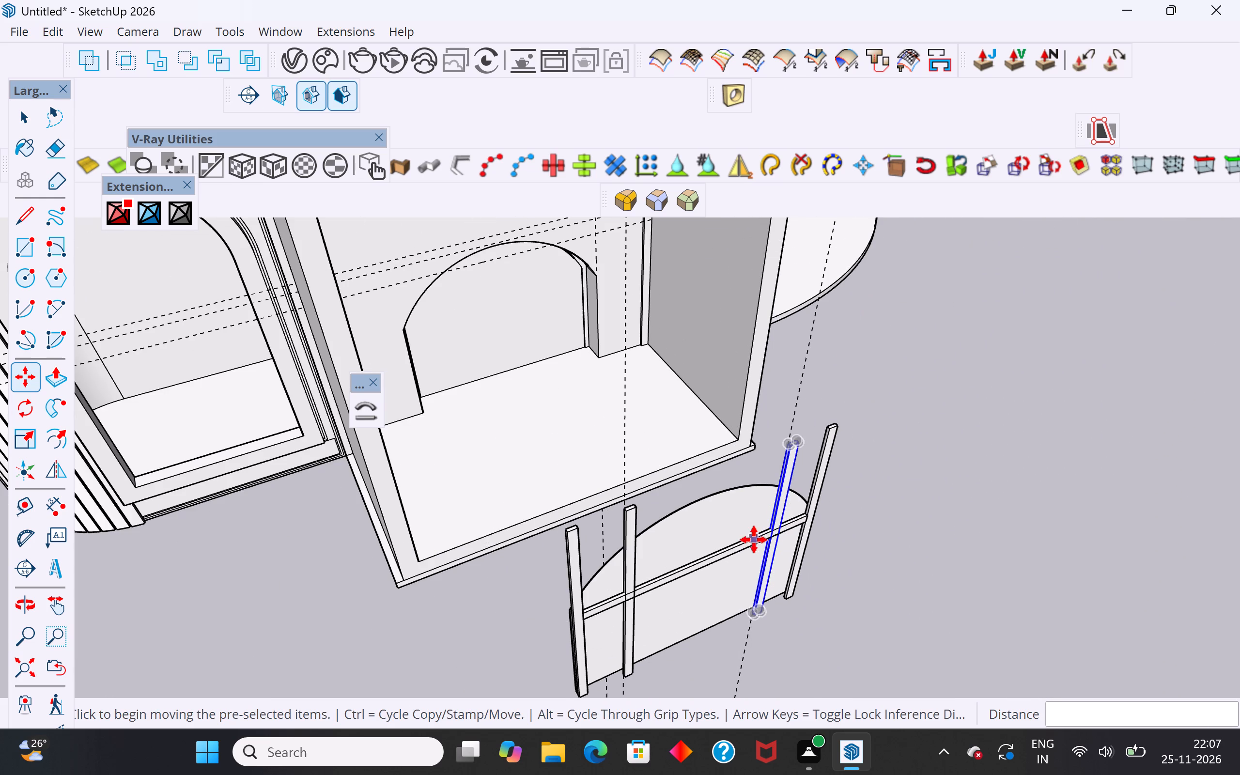
click(31, 103)
click(396, 654)
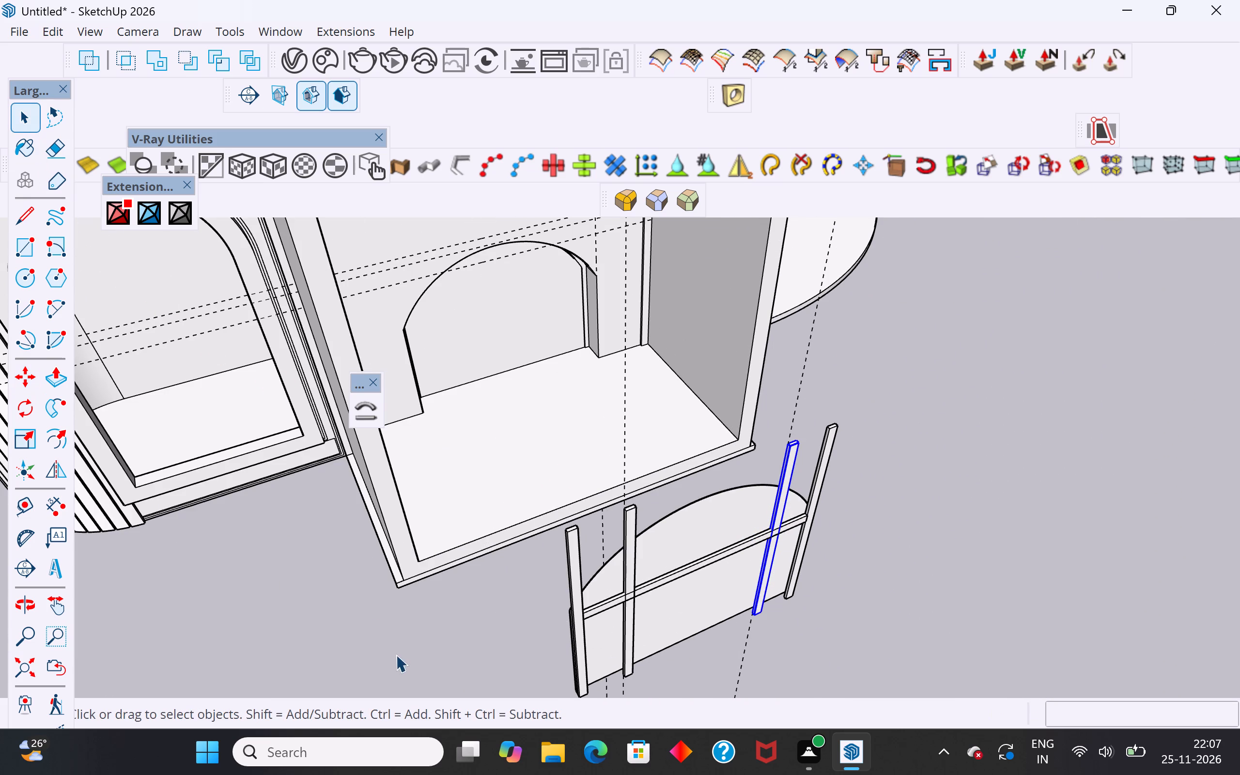
Explode the component at the freestanding arched panel and deselect it.
middle_drag(613, 633, 861, 568)
scroll(840, 493, up, 5)
middle_drag(879, 520, 871, 560)
click(837, 527)
right_click(850, 573)
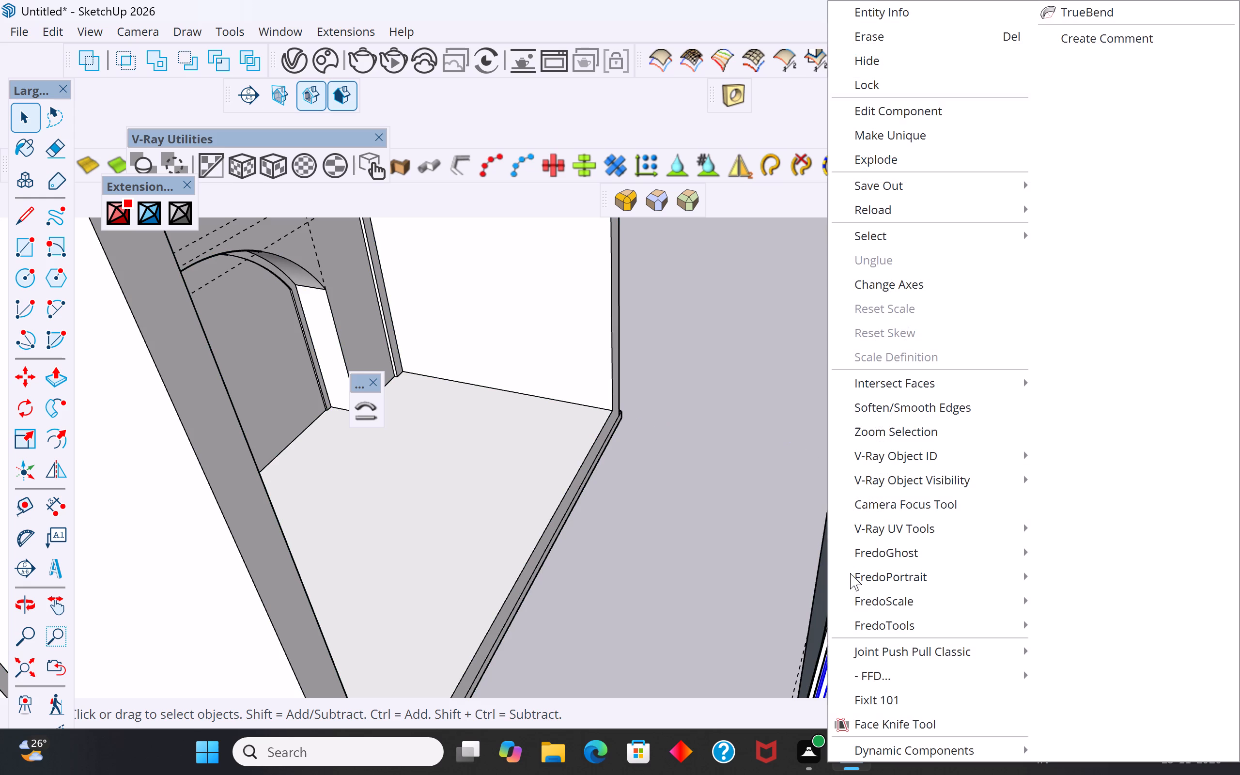
click(923, 170)
click(1044, 414)
Explode the group that holds the vaulted volume together with the arched panel, and clear the selection.
scroll(1036, 434, down, 3)
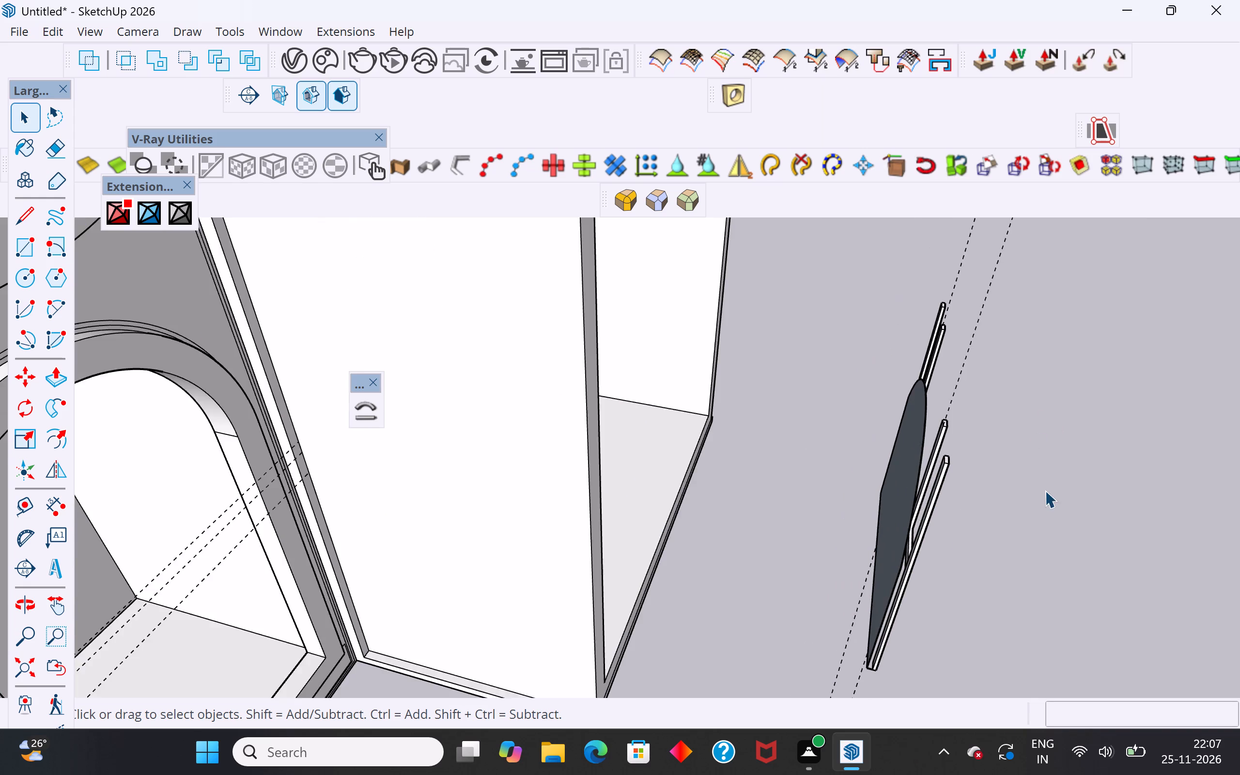
scroll(1045, 490, down, 5)
middle_drag(1025, 600, 944, 492)
scroll(956, 494, down, 5)
scroll(1002, 618, up, 2)
middle_drag(1065, 575, 1004, 527)
scroll(988, 591, up, 1)
scroll(988, 591, down, 5)
scroll(1045, 661, up, 5)
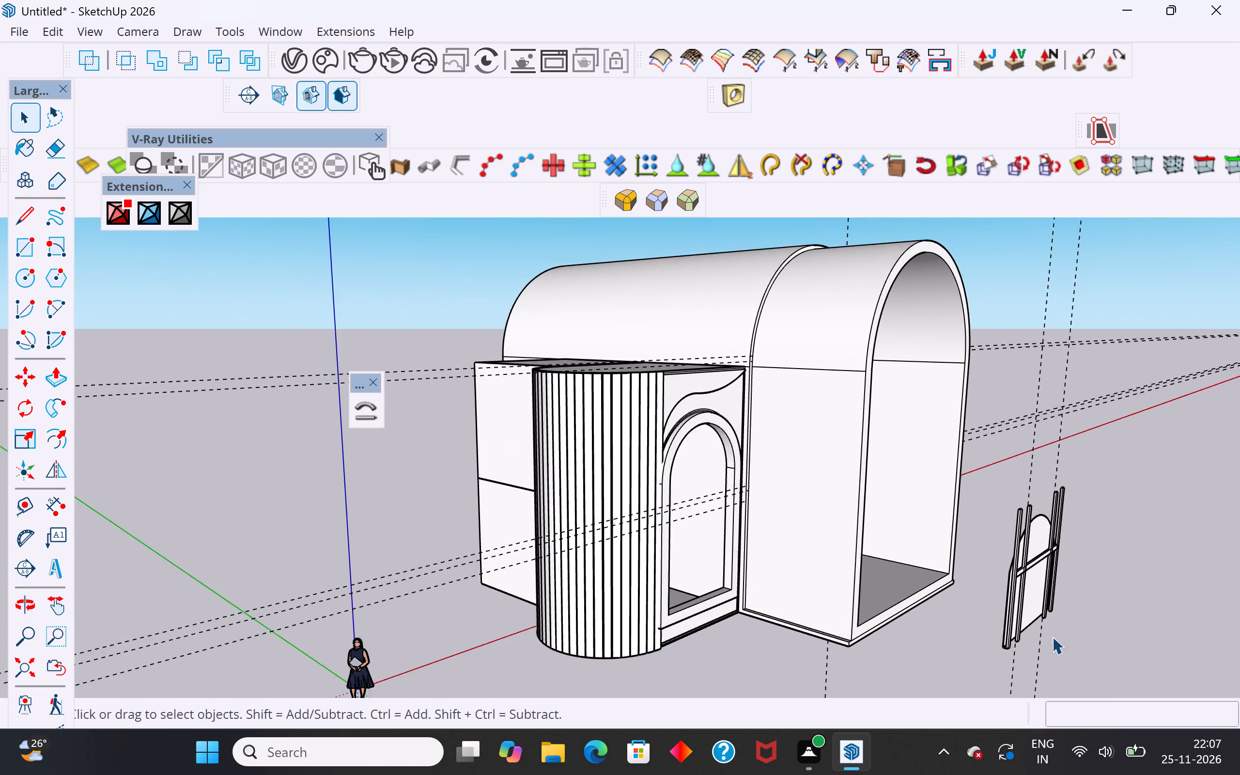
scroll(1052, 636, up, 2)
click(1013, 576)
right_click(998, 603)
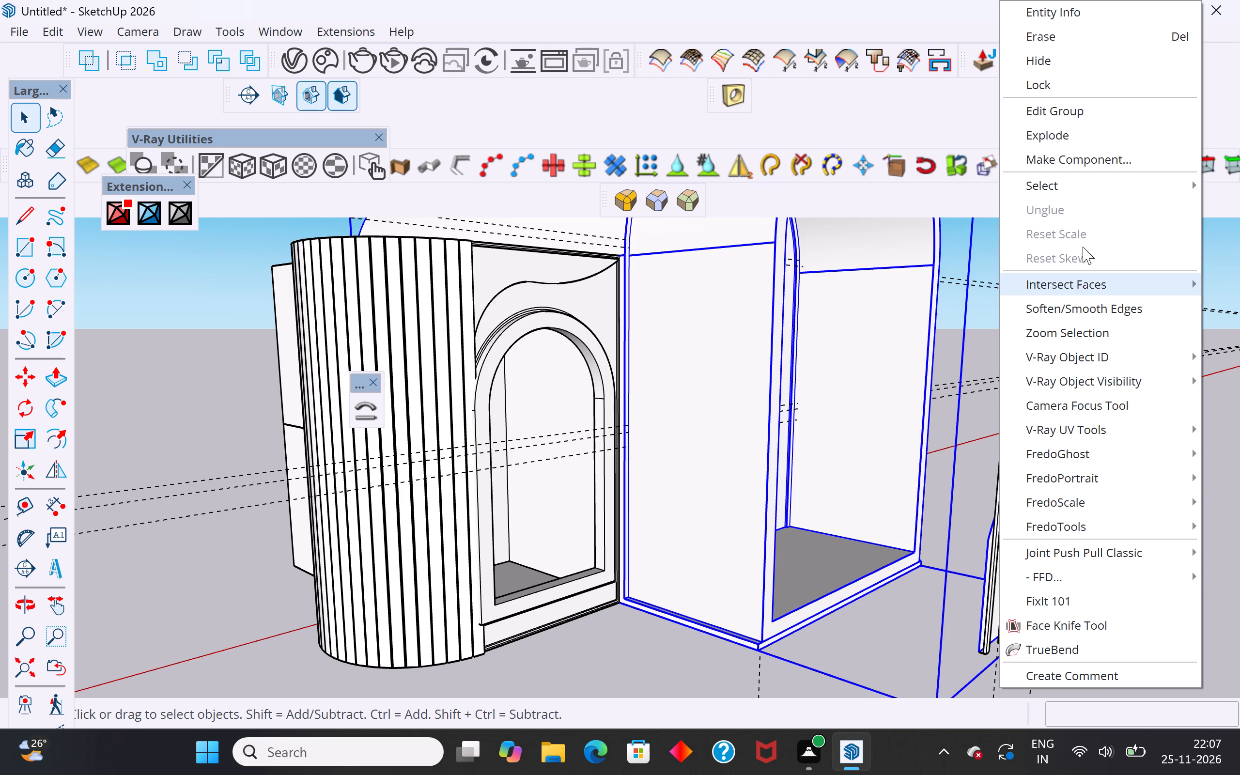
click(1088, 134)
click(1129, 457)
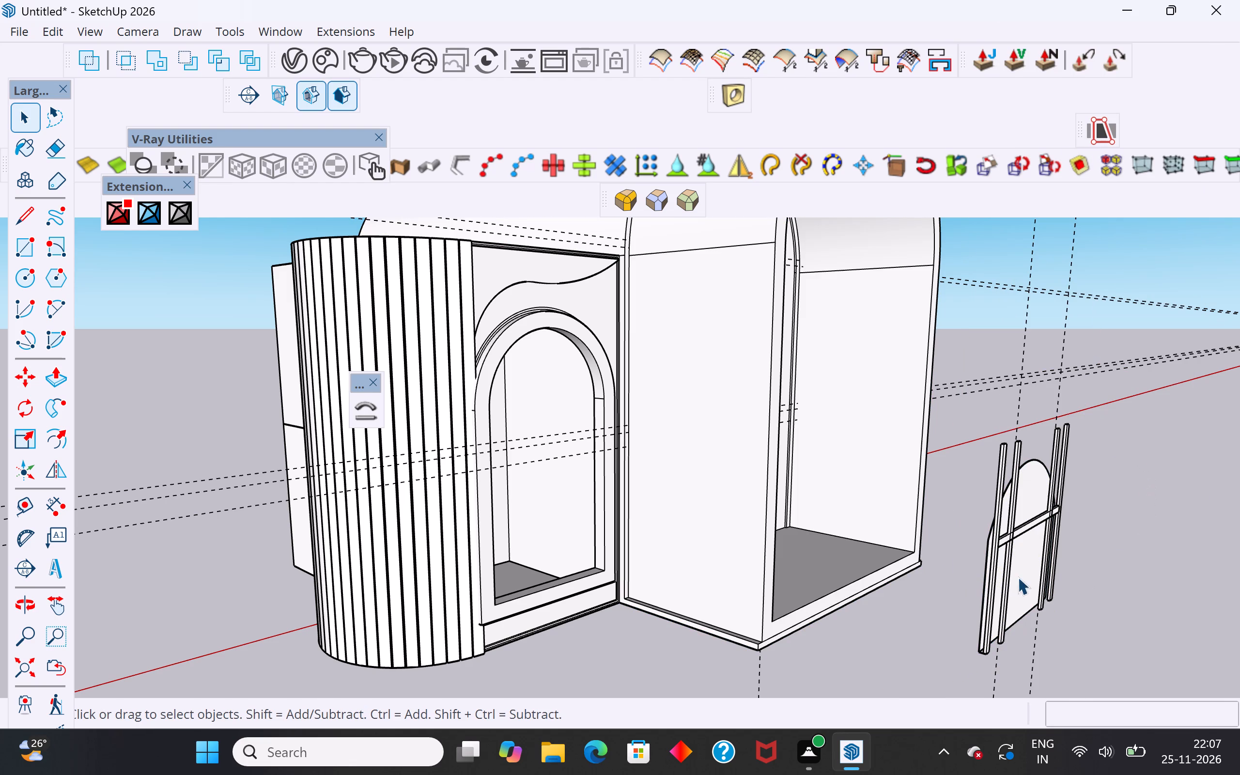
Move the arched panel face about 1' 9 7/16" away from the posts towards the vaulted entrance, and deselect it.
click(1028, 567)
middle_drag(989, 618, 1062, 641)
scroll(976, 605, up, 8)
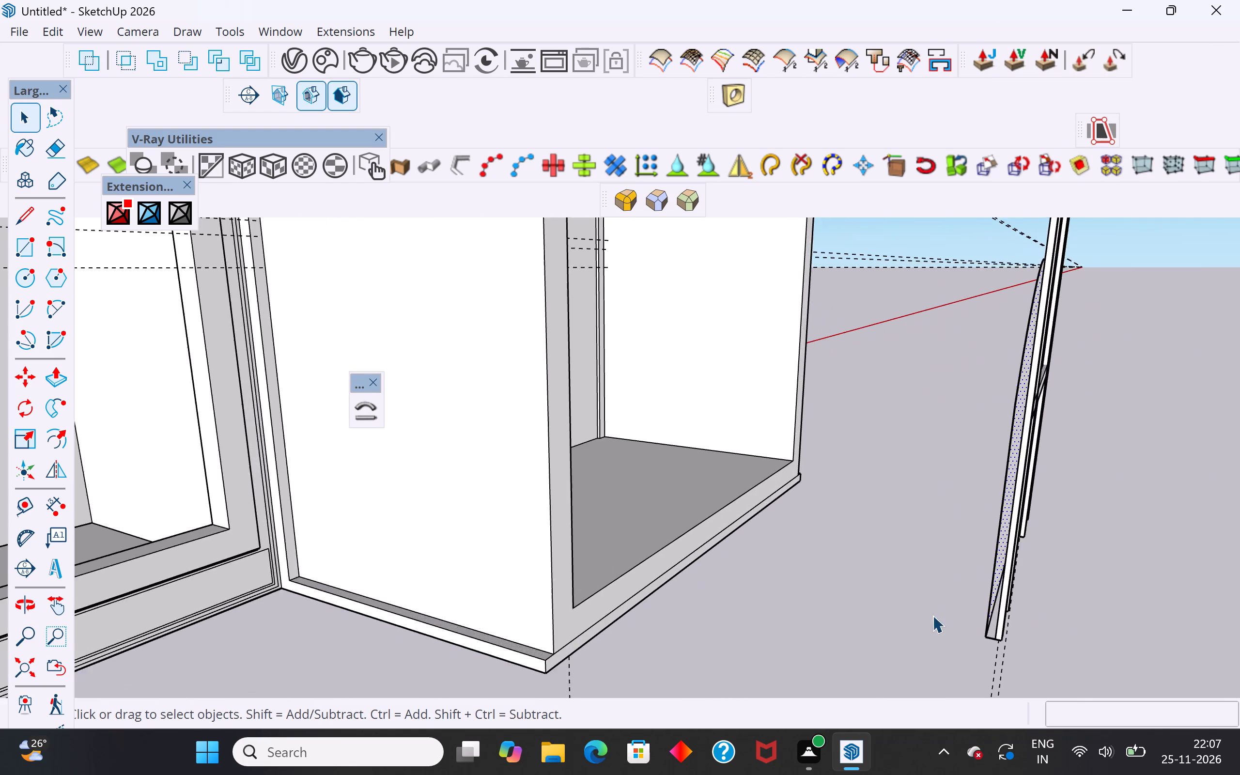
scroll(932, 615, up, 1)
scroll(1009, 630, up, 2)
key(m)
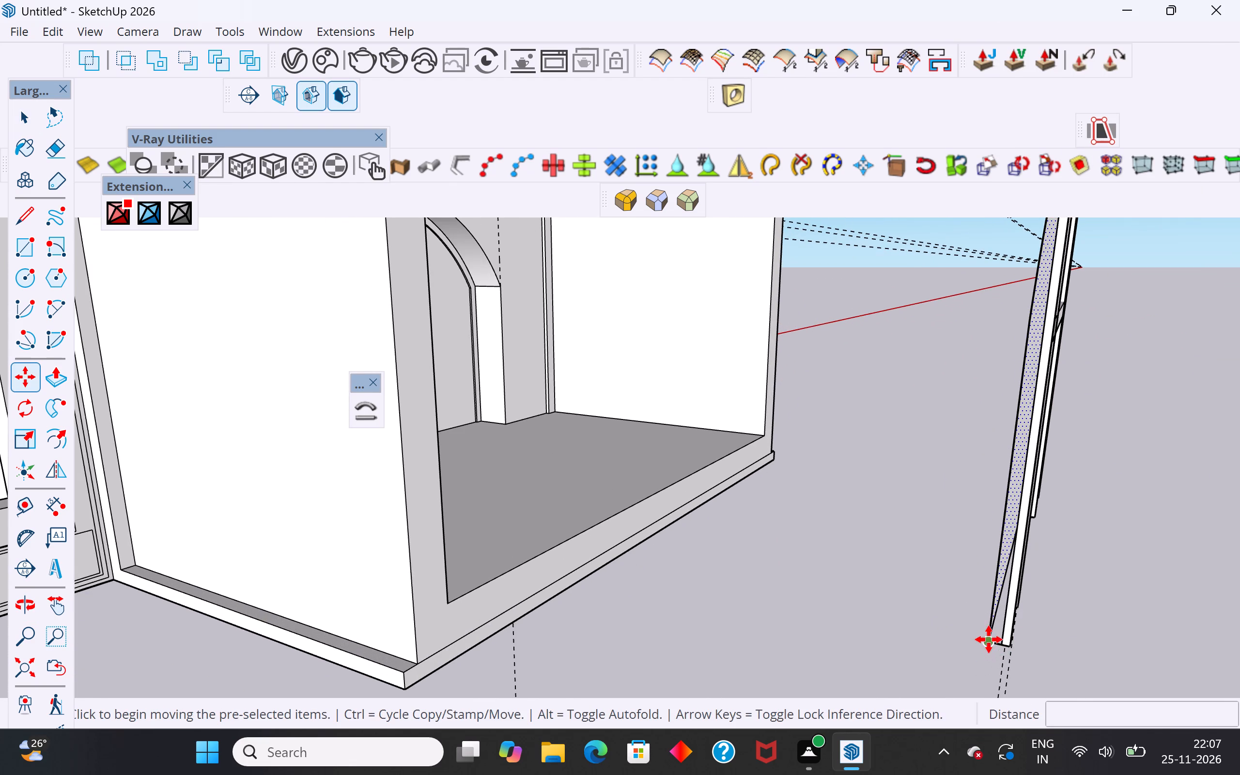
click(989, 639)
click(900, 616)
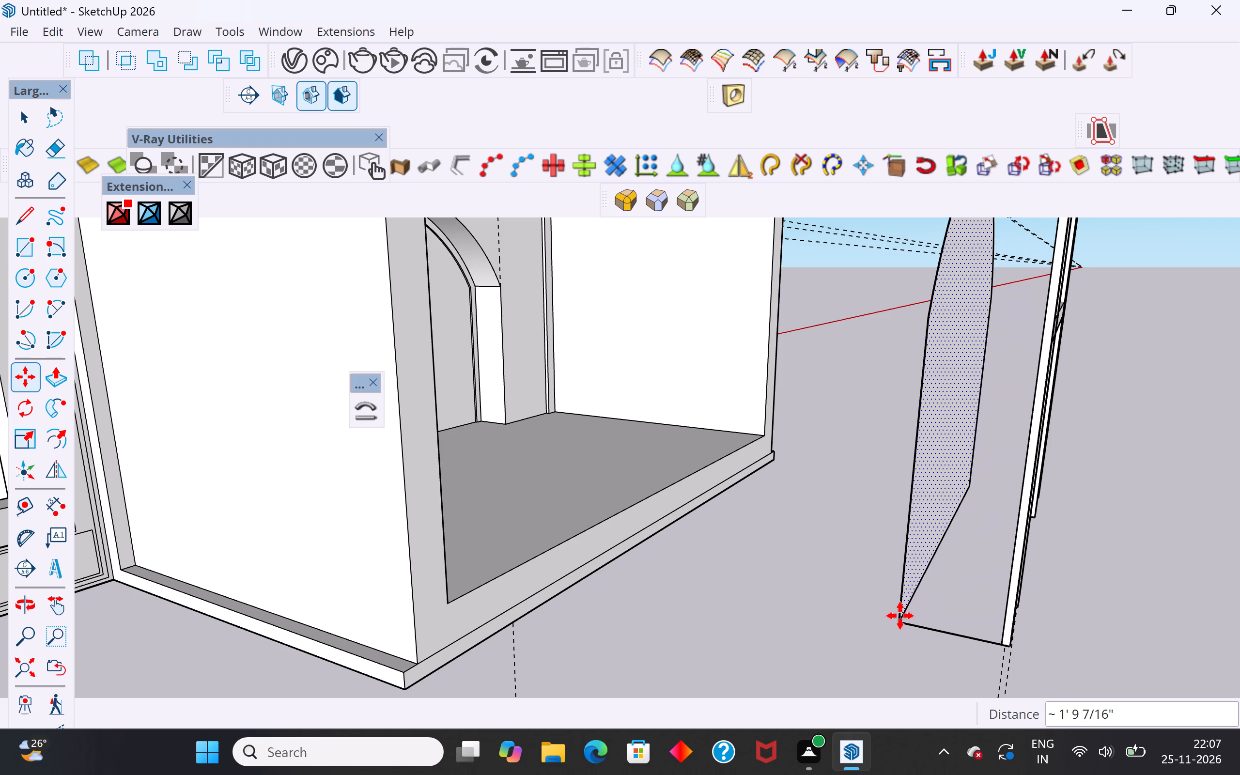
click(31, 125)
click(850, 599)
Hide the construction guides.
scroll(868, 563, down, 9)
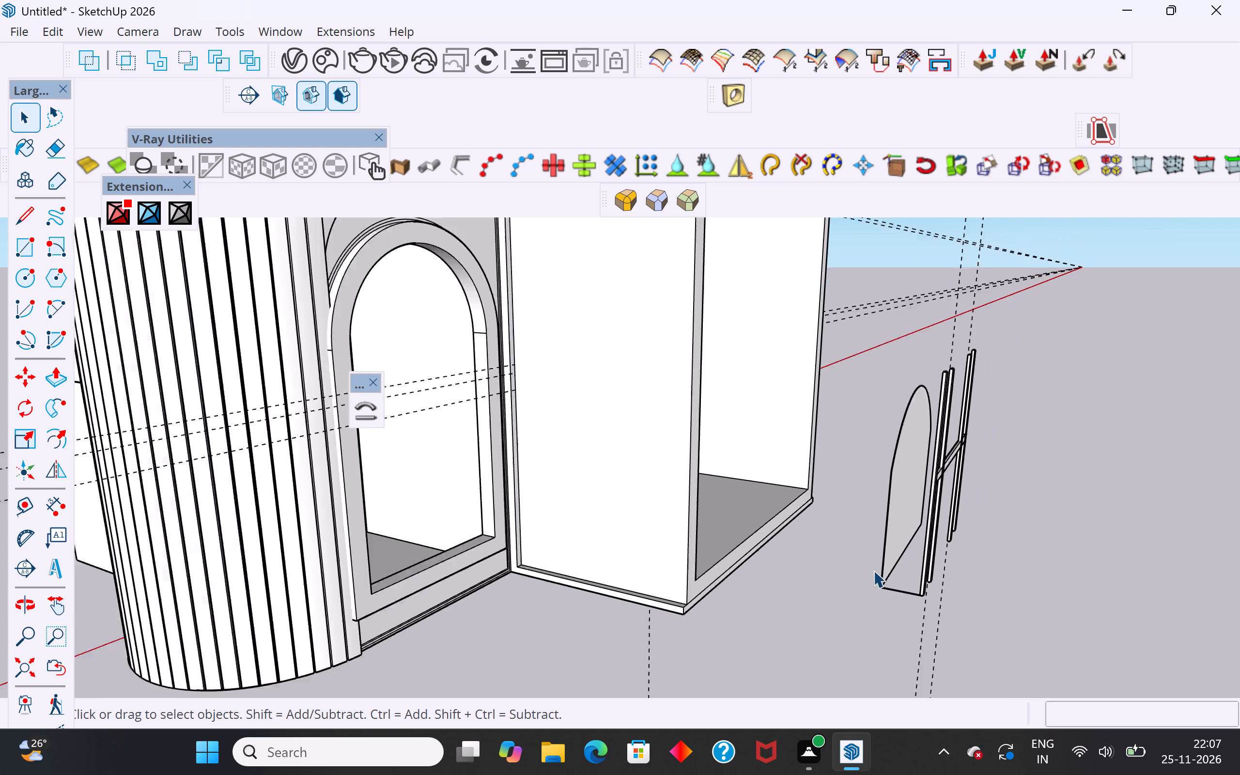
scroll(873, 570, down, 1)
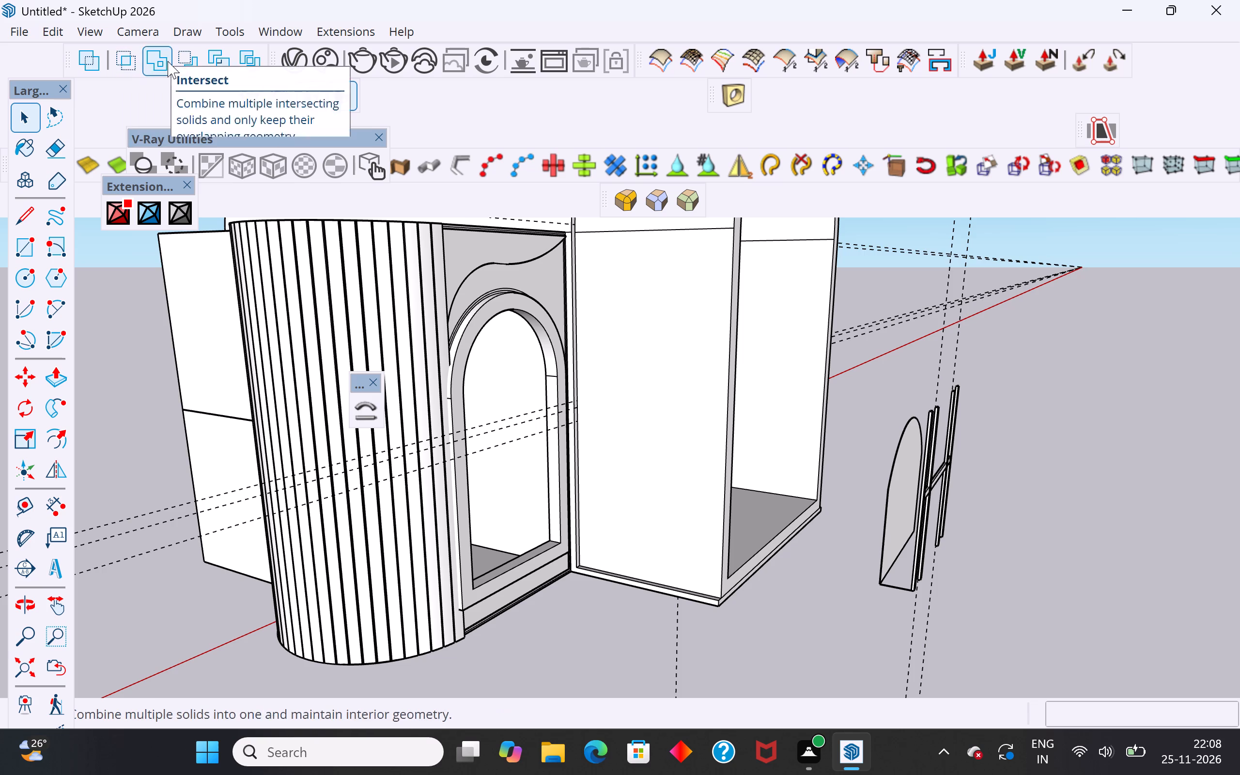
click(85, 30)
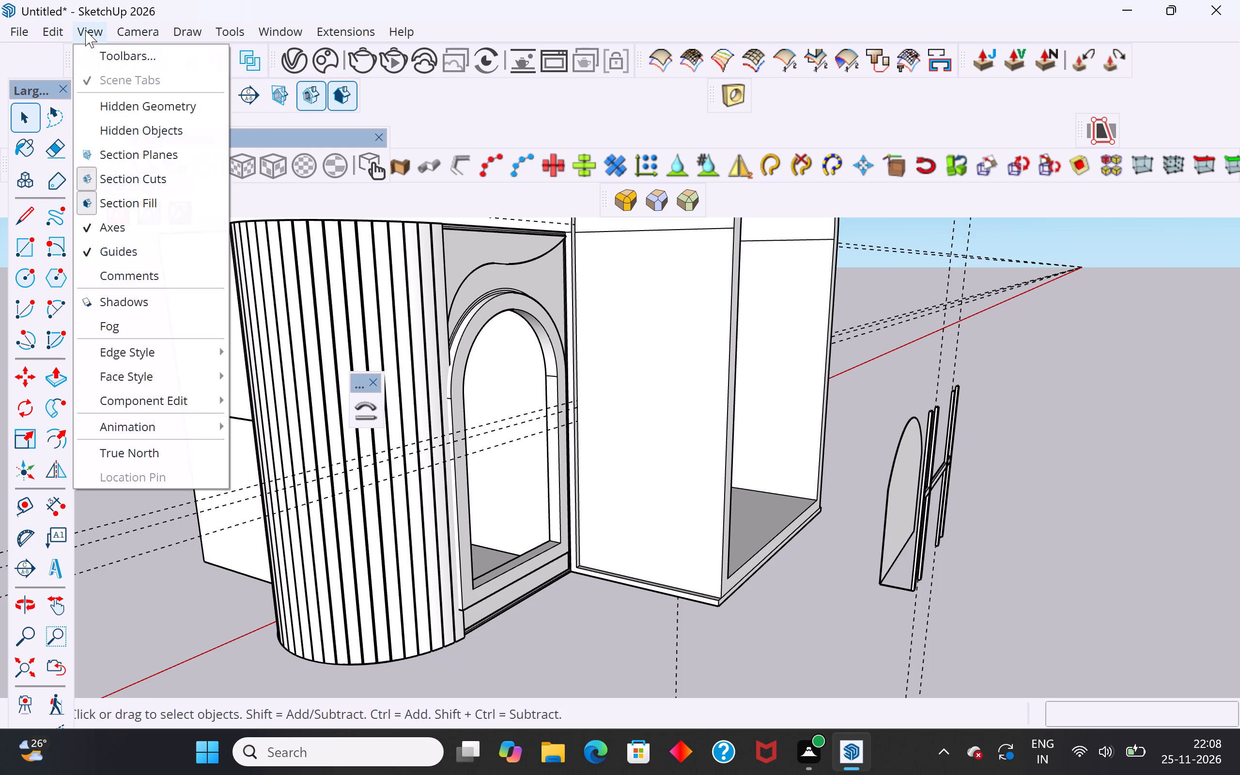
click(89, 230)
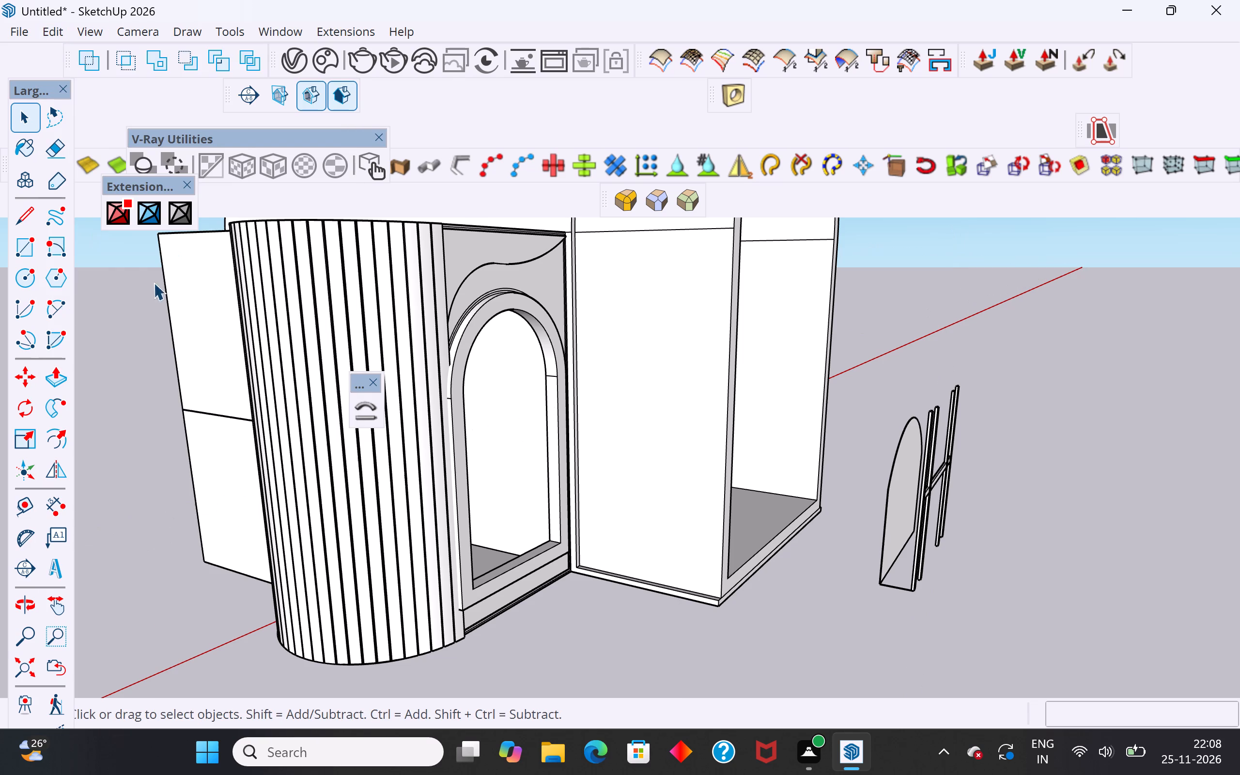
click(848, 624)
Delete the stray edge connecting the bottoms of the arched panel and the nearest end post.
scroll(906, 592, up, 11)
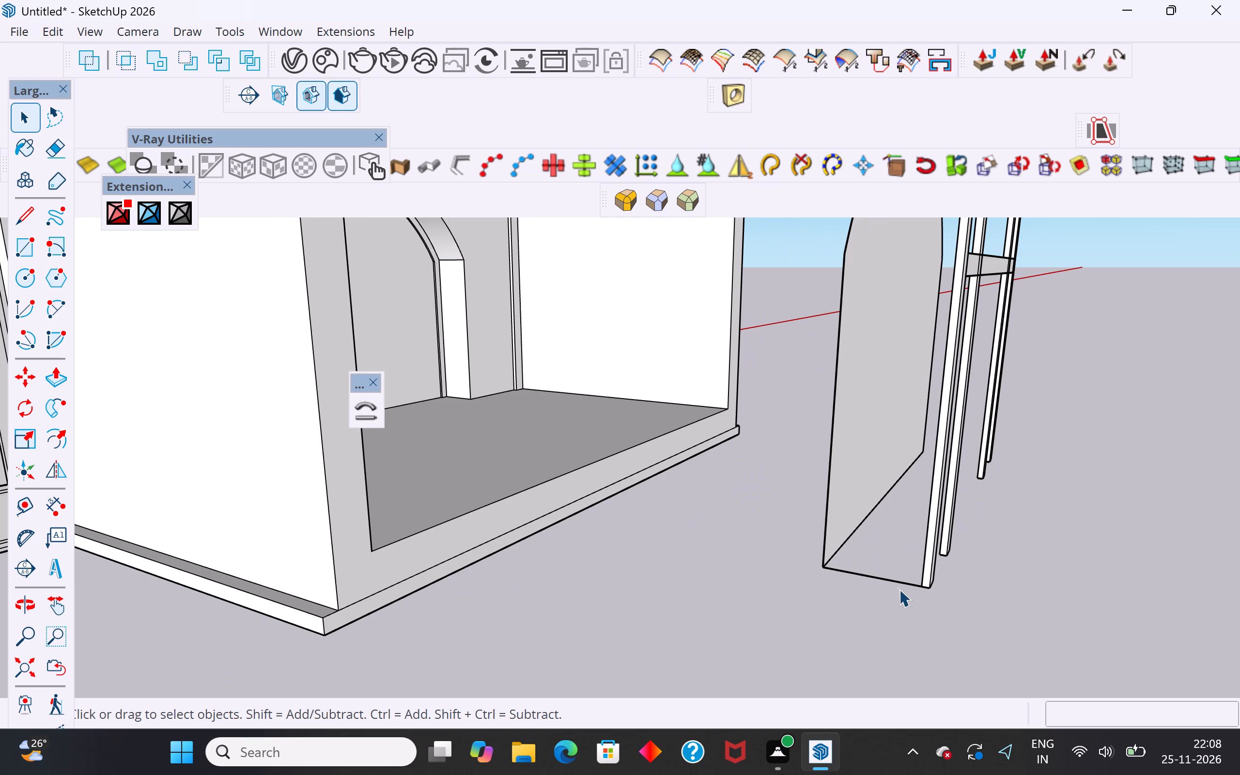
click(894, 583)
key(Delete)
scroll(844, 599, down, 6)
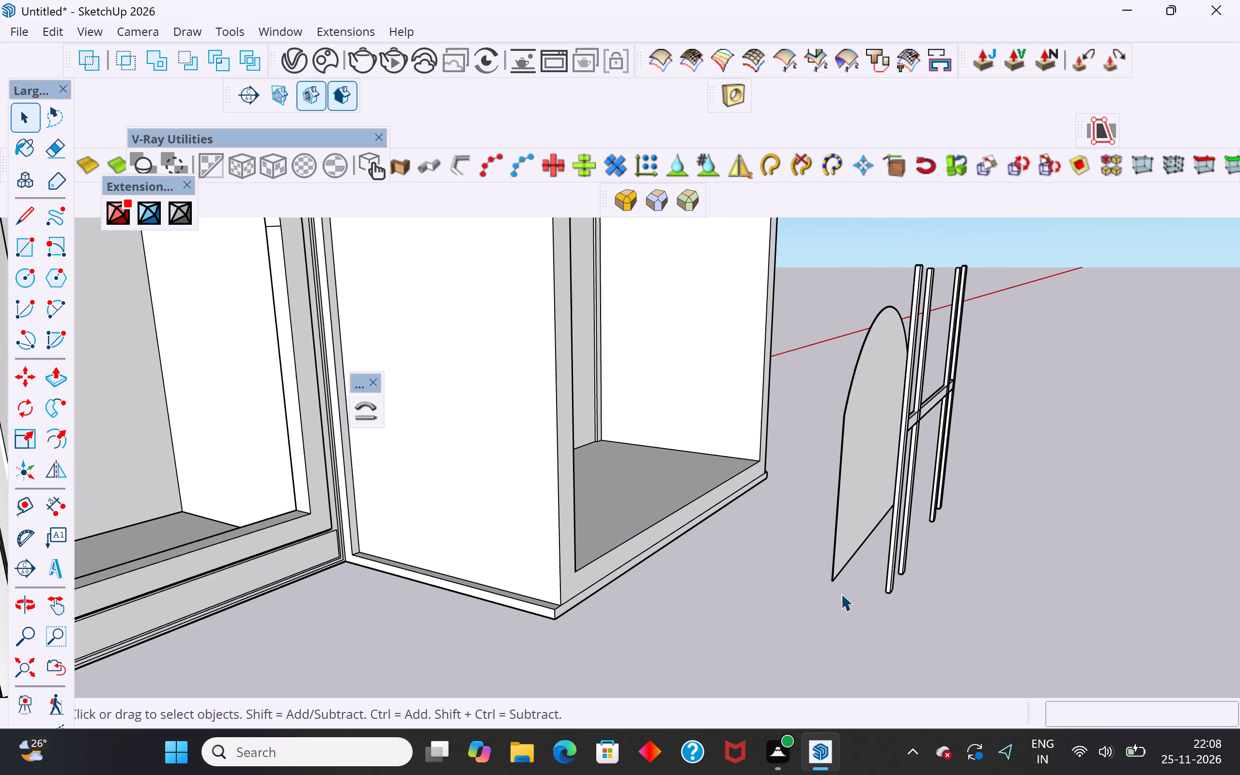
Select all four posts with the crossbar, make them one group, and deselect it.
middle_drag(908, 462, 541, 463)
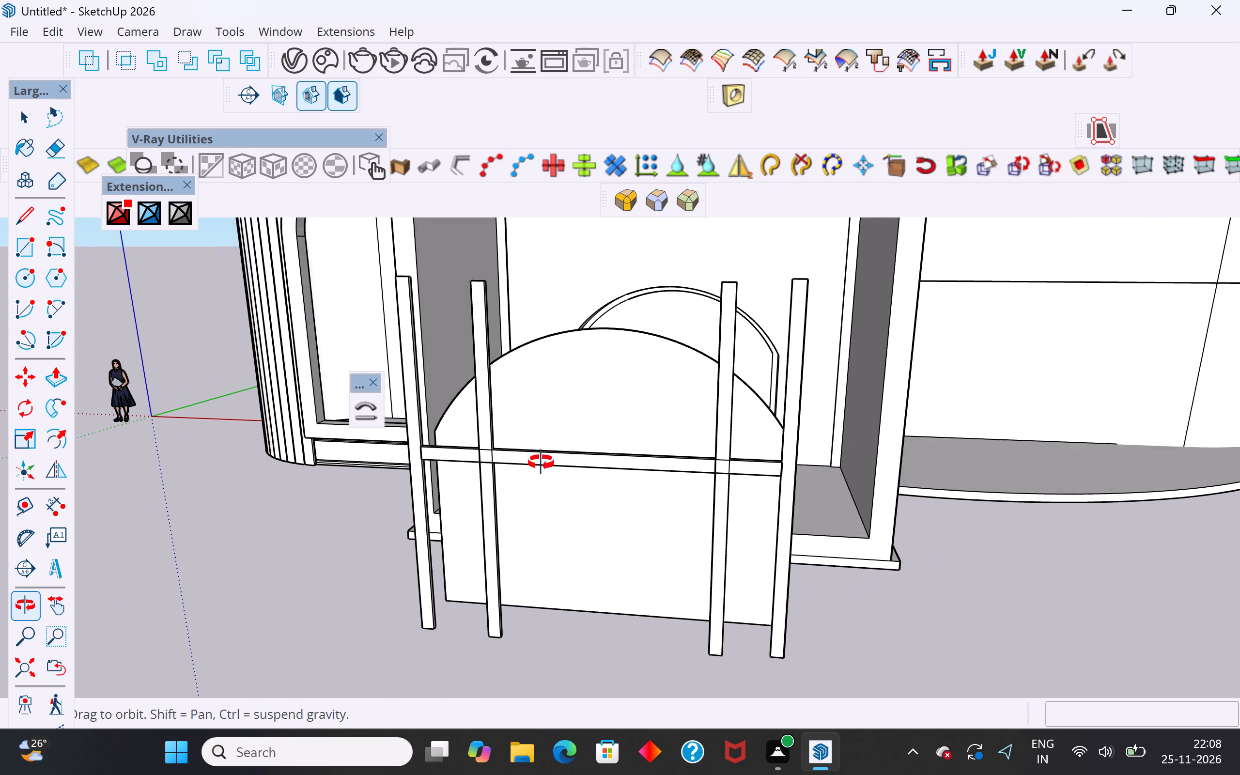
middle_drag(541, 463, 541, 459)
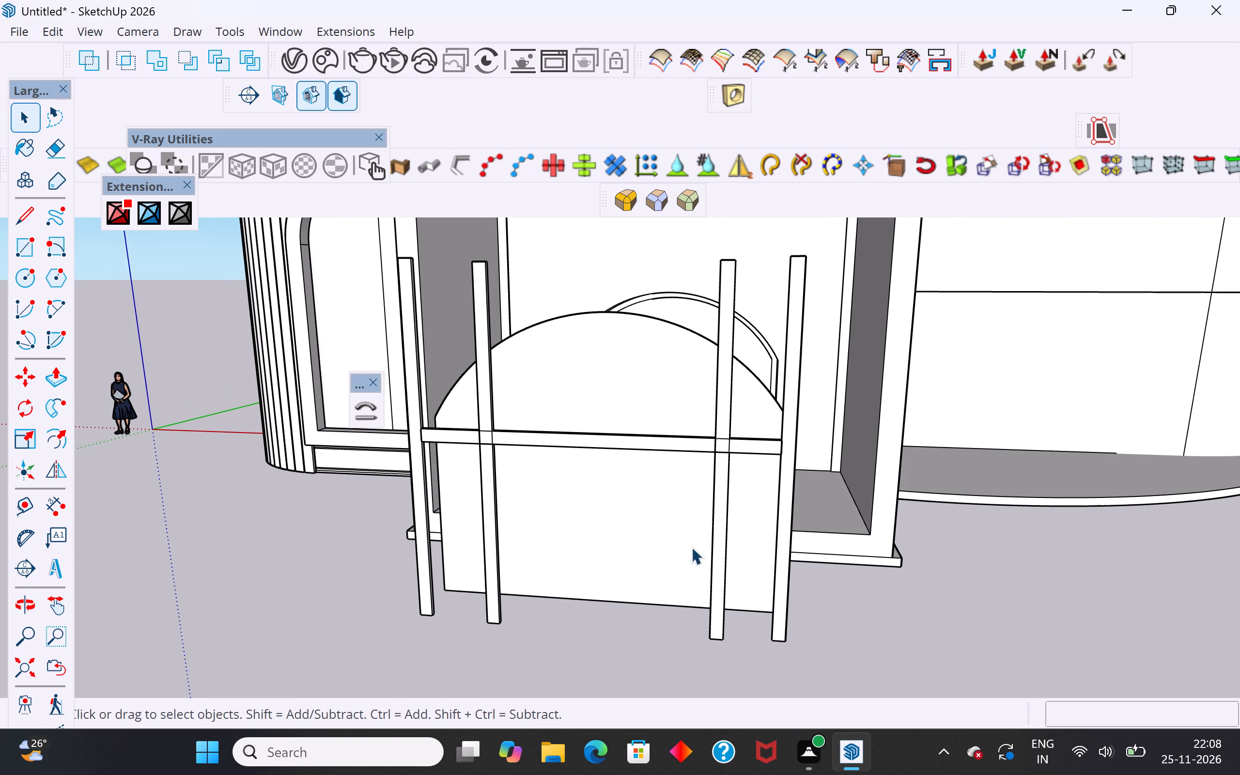
middle_drag(691, 583, 1163, 657)
scroll(895, 529, down, 3)
middle_drag(957, 516, 889, 421)
scroll(976, 484, up, 3)
scroll(996, 629, up, 2)
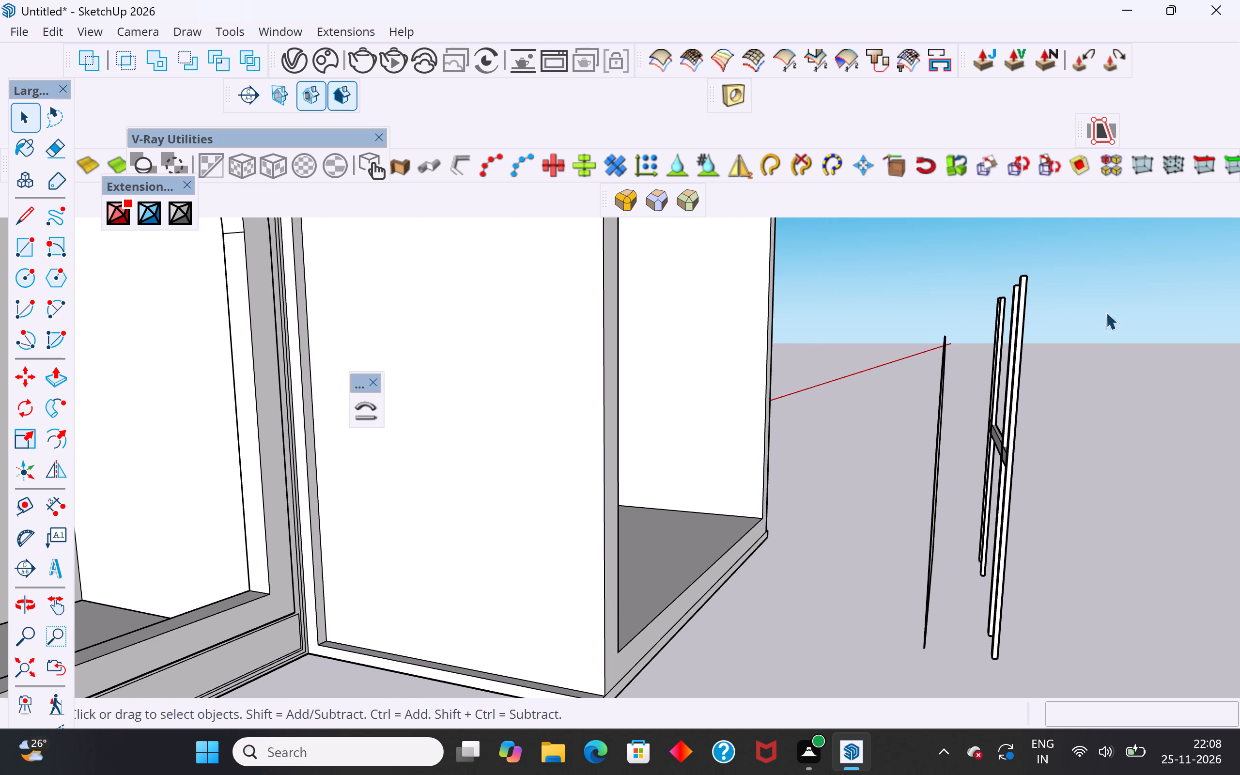
scroll(1000, 320, down, 2)
drag(1079, 249, 993, 565)
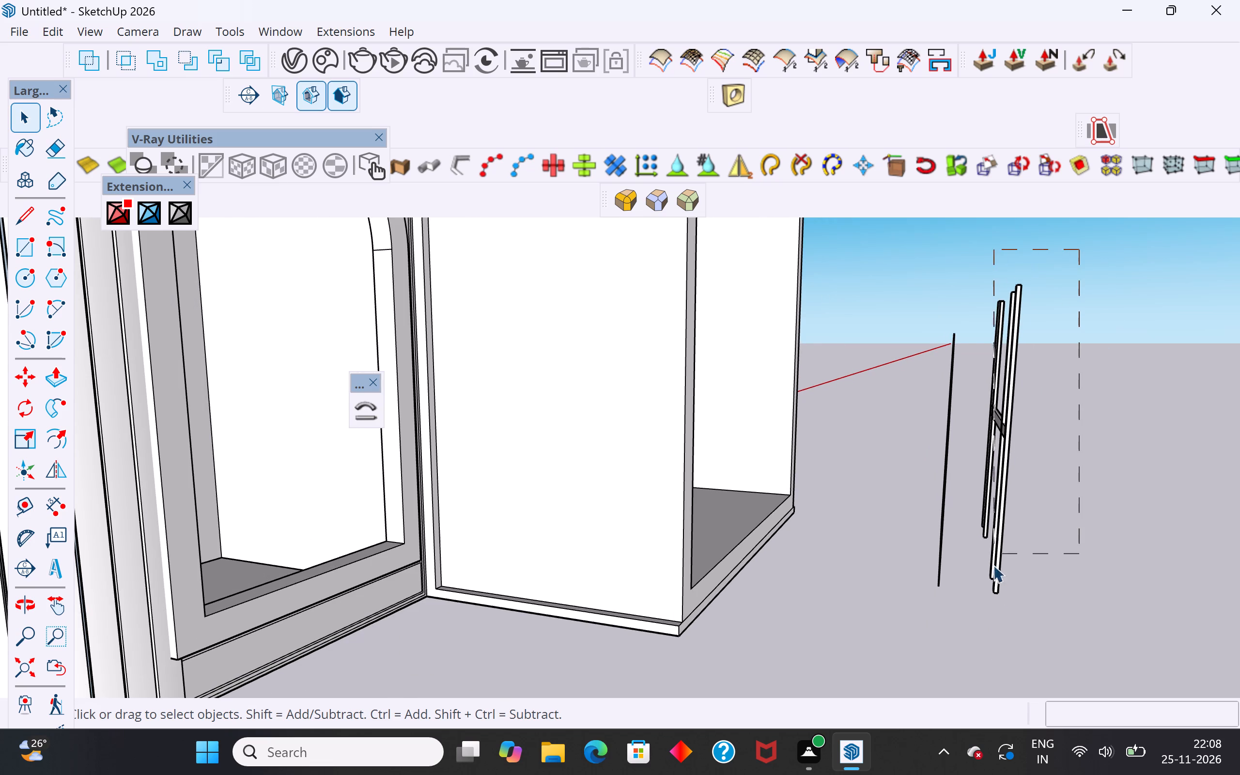
drag(993, 565, 973, 625)
right_click(1001, 519)
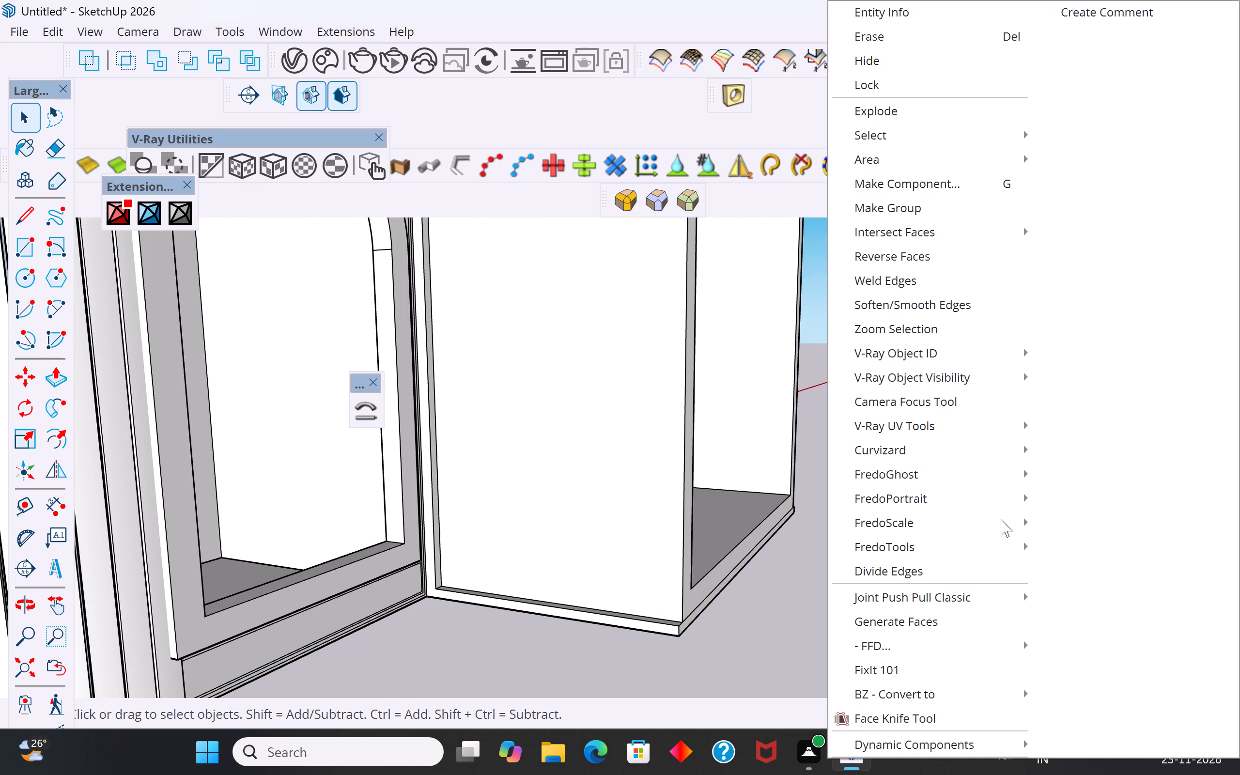
click(936, 215)
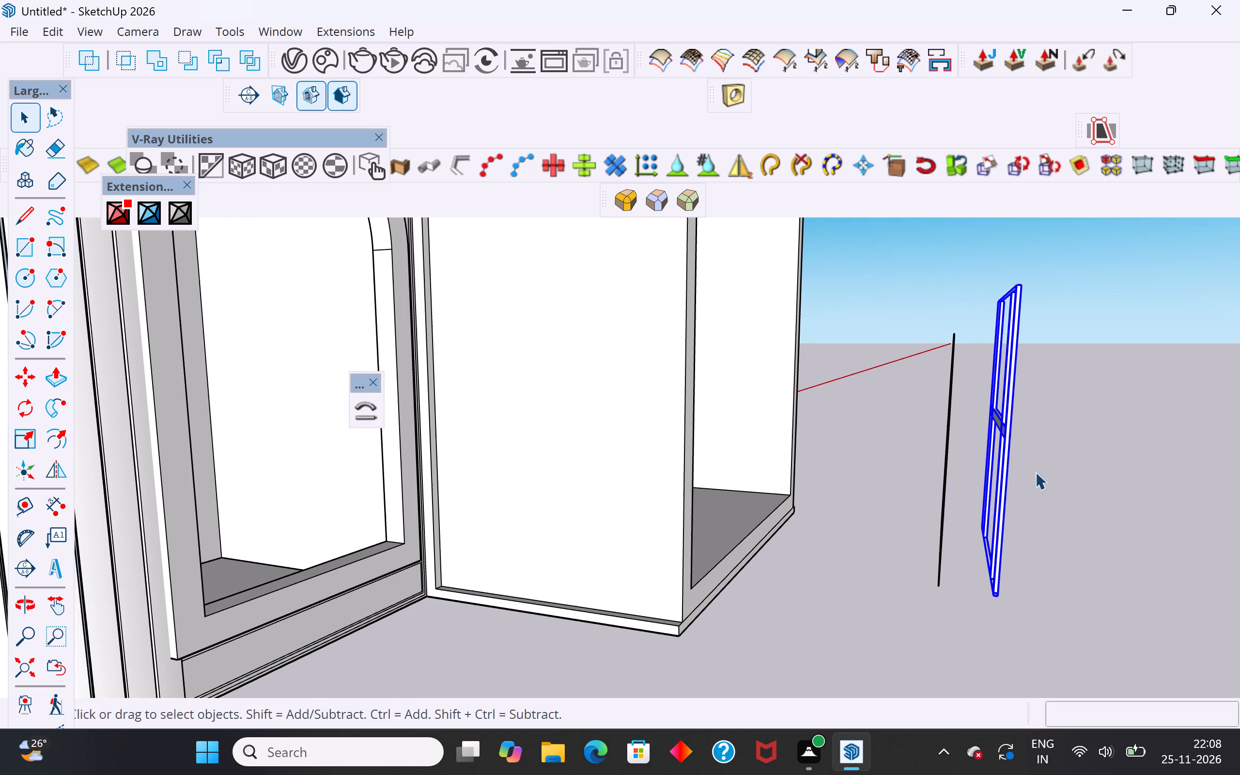
click(1051, 531)
Move the post-and-crossbar group about 2' 1/2" so an end post's bottom corner meets the arched panel's bottom corner.
middle_drag(1038, 595, 886, 590)
scroll(849, 640, up, 4)
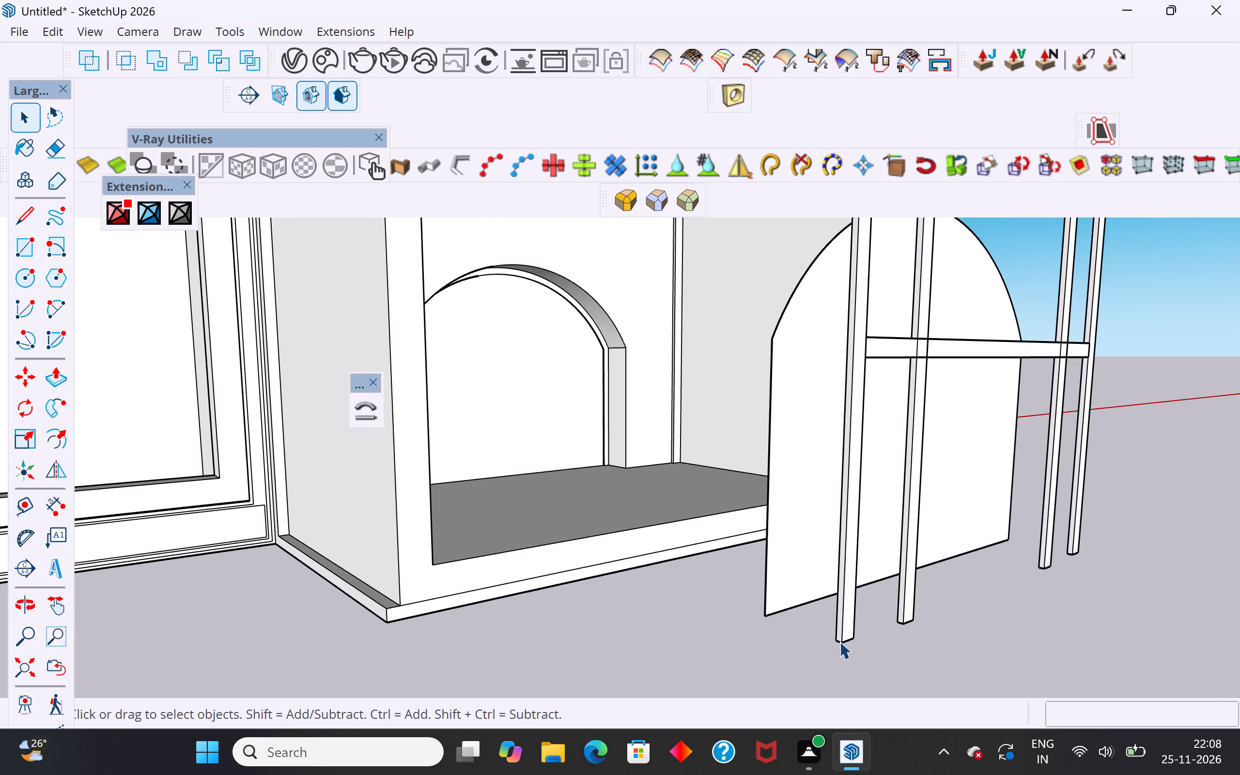
click(839, 641)
scroll(829, 650, up, 4)
middle_drag(903, 665, 987, 665)
scroll(811, 580, down, 4)
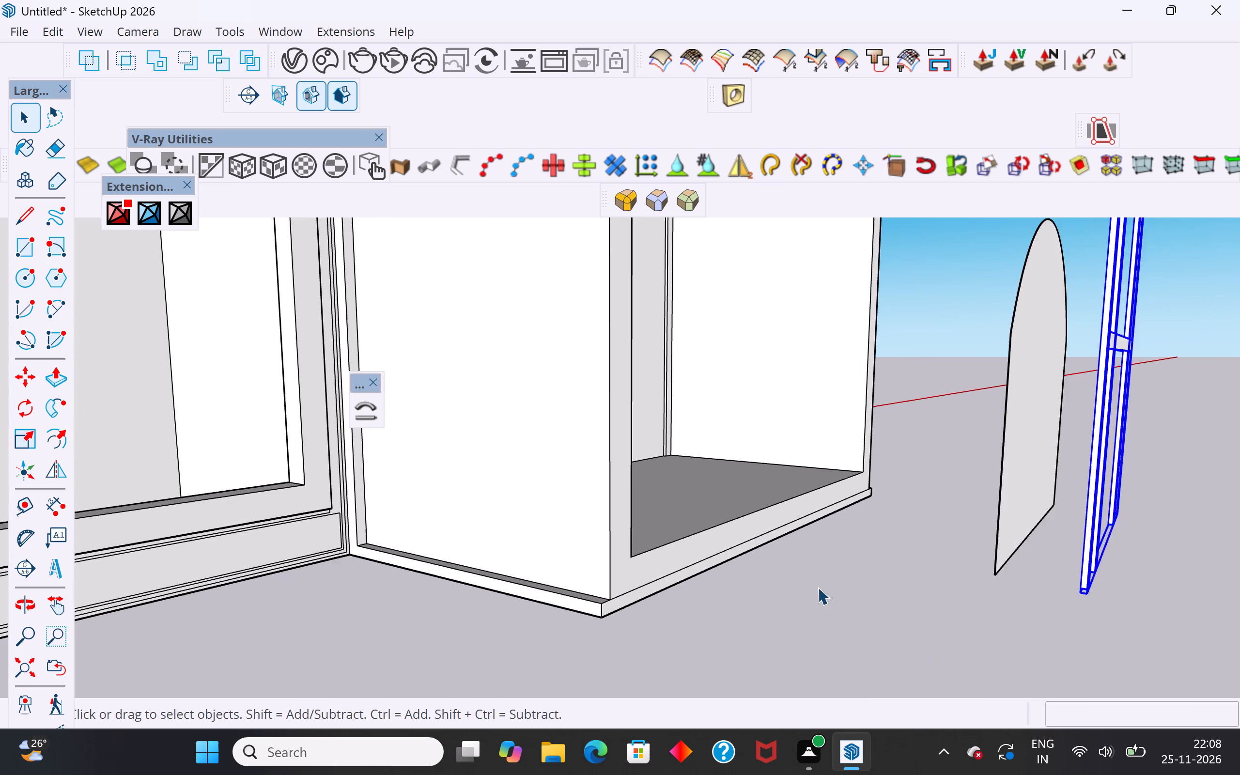
middle_drag(840, 611, 867, 633)
scroll(867, 623, up, 1)
scroll(789, 553, down, 3)
middle_drag(819, 619, 841, 632)
scroll(987, 629, up, 7)
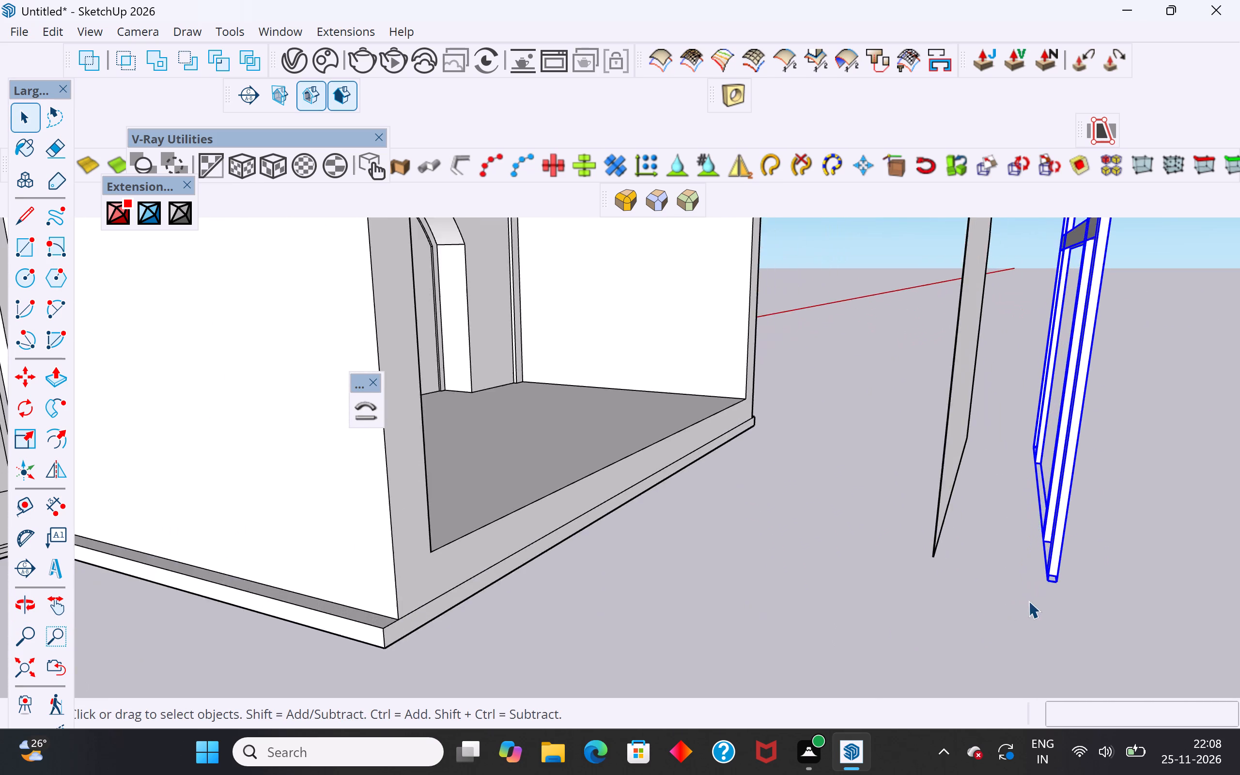
scroll(1028, 601, up, 7)
key(m)
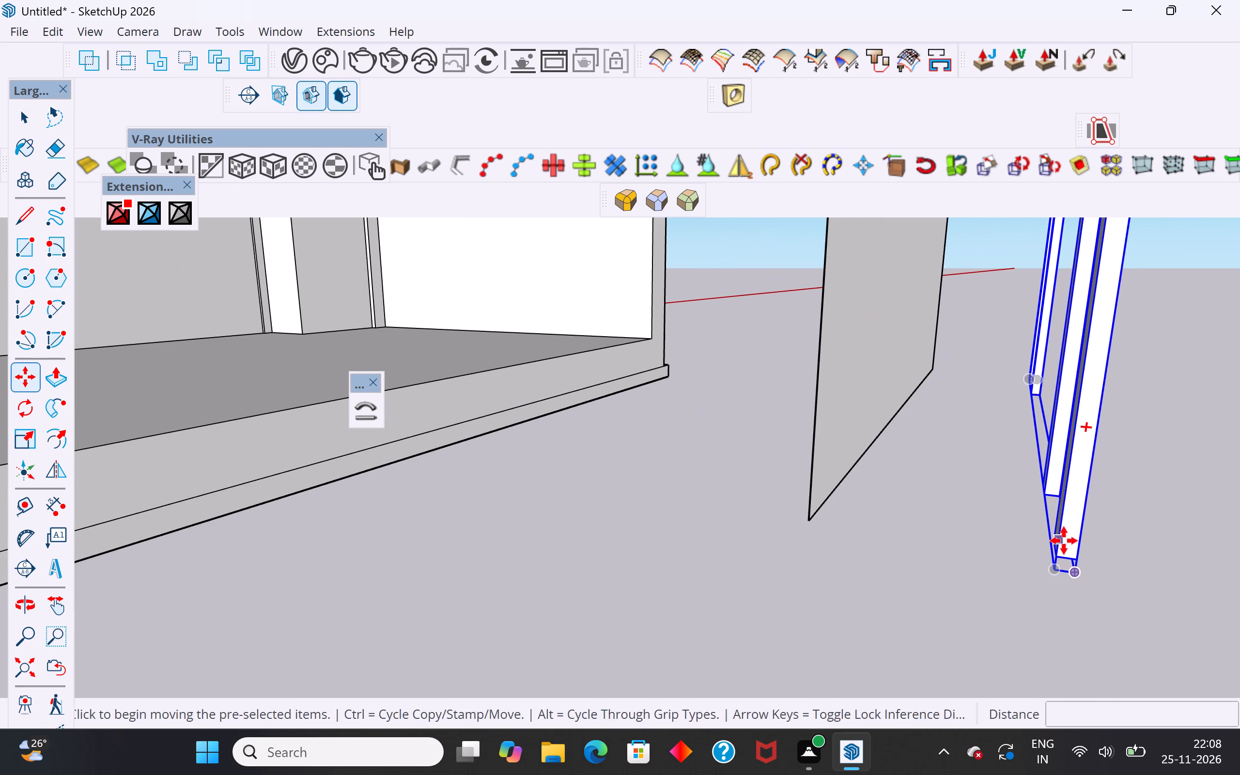
click(1059, 560)
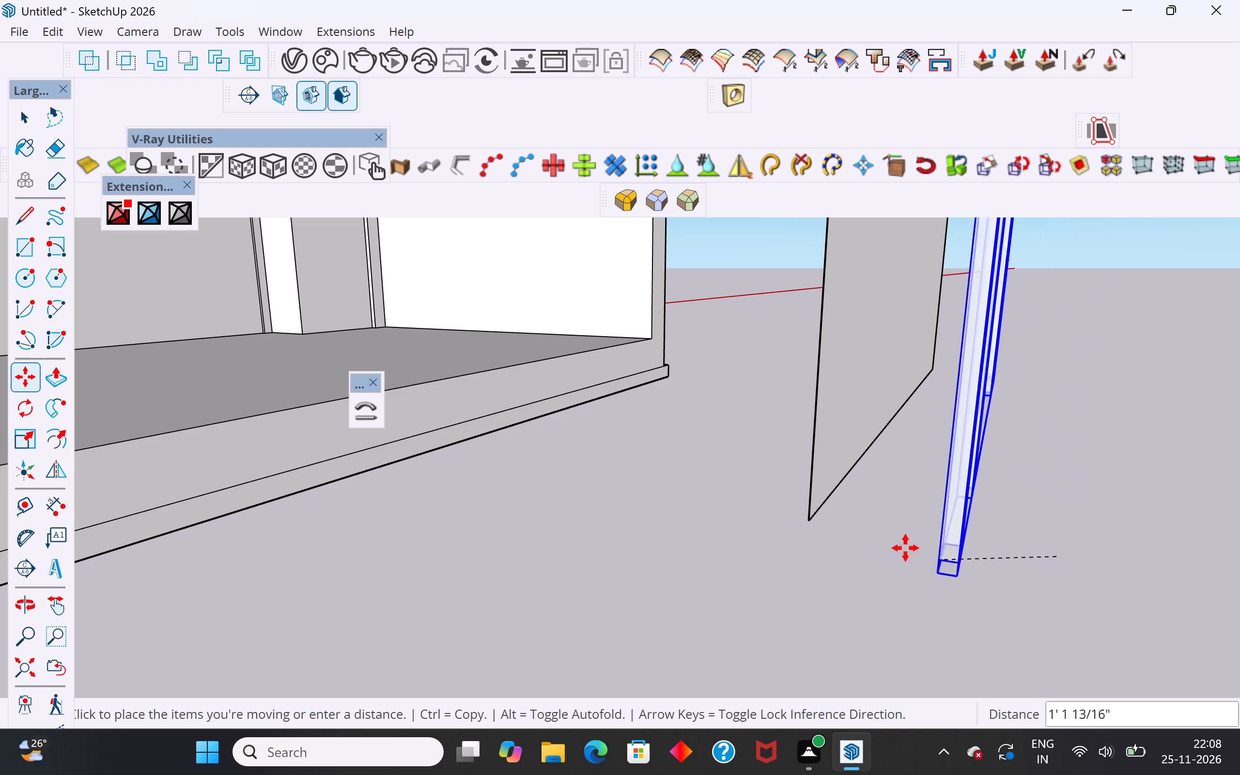
click(808, 518)
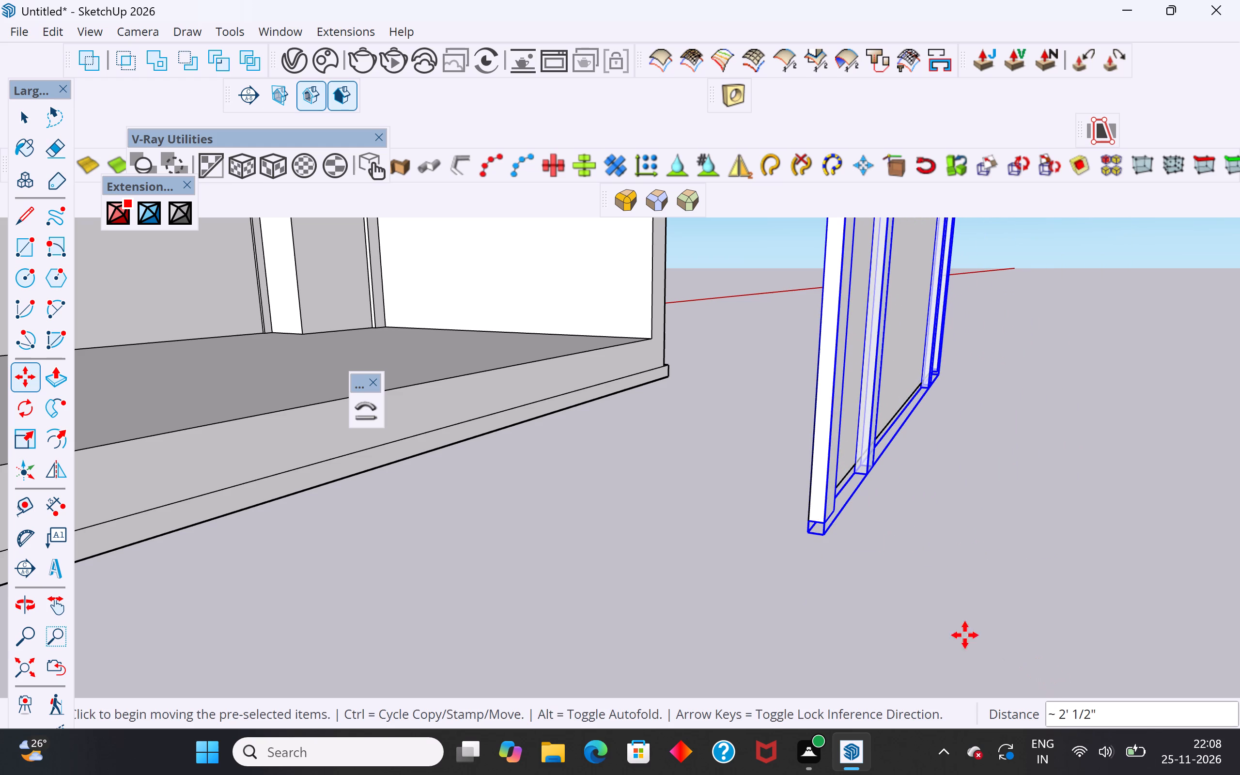
Examine from the side how the moved frame group lines up with the arched panel.
scroll(680, 356, down, 3)
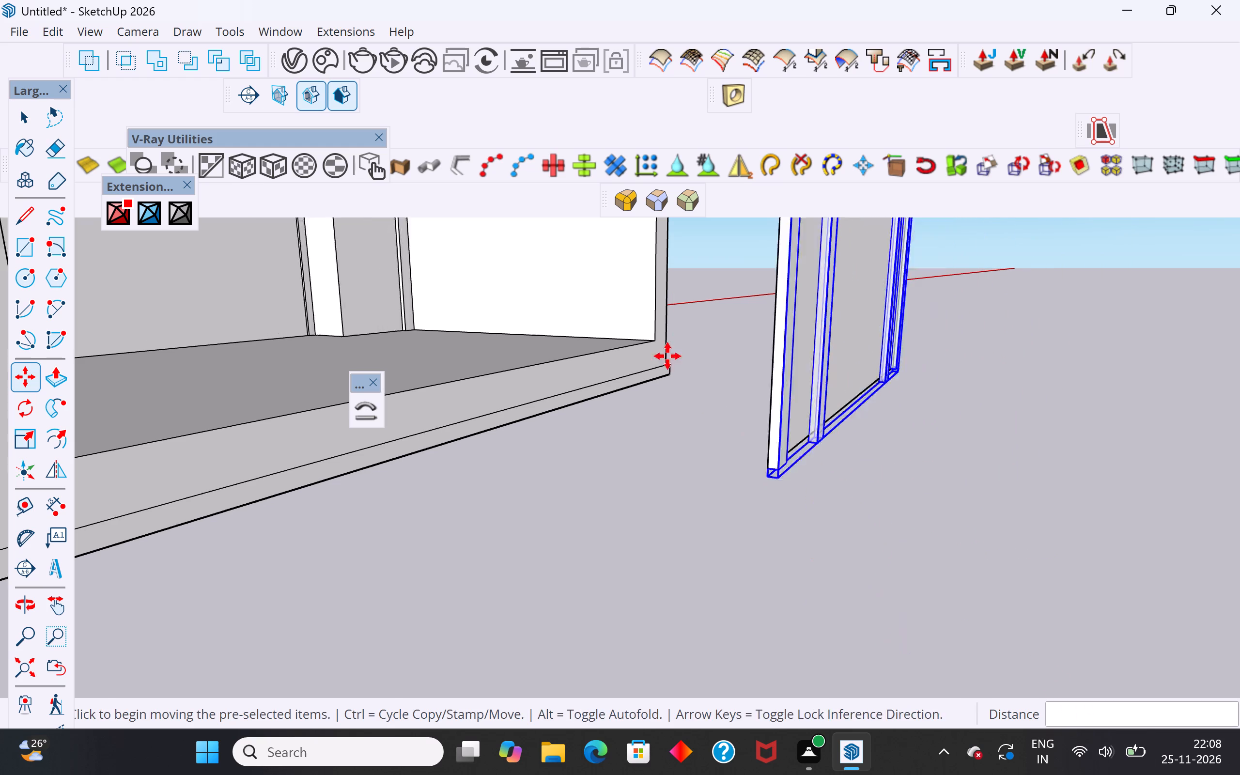
scroll(667, 356, down, 2)
middle_drag(777, 545, 863, 583)
scroll(820, 591, down, 5)
scroll(991, 530, up, 3)
middle_drag(994, 496, 990, 468)
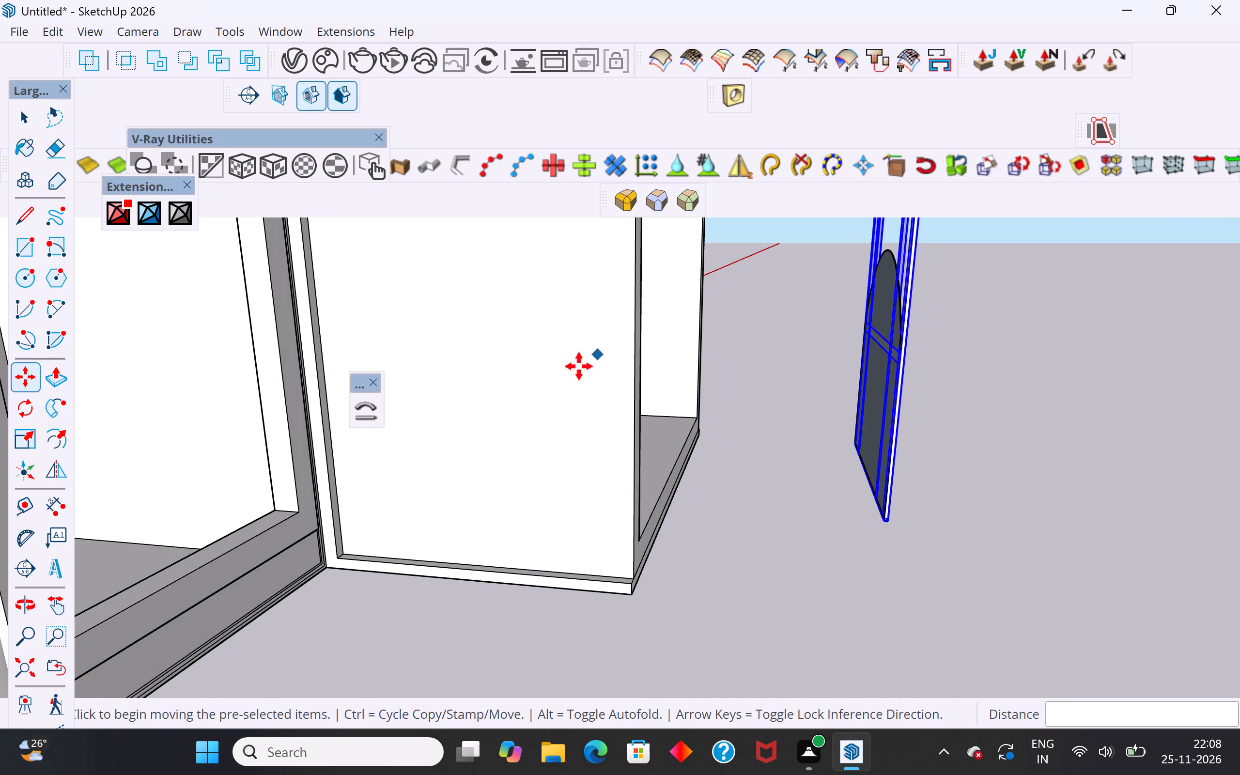
scroll(579, 366, down, 5)
middle_drag(881, 469, 863, 448)
scroll(746, 407, up, 5)
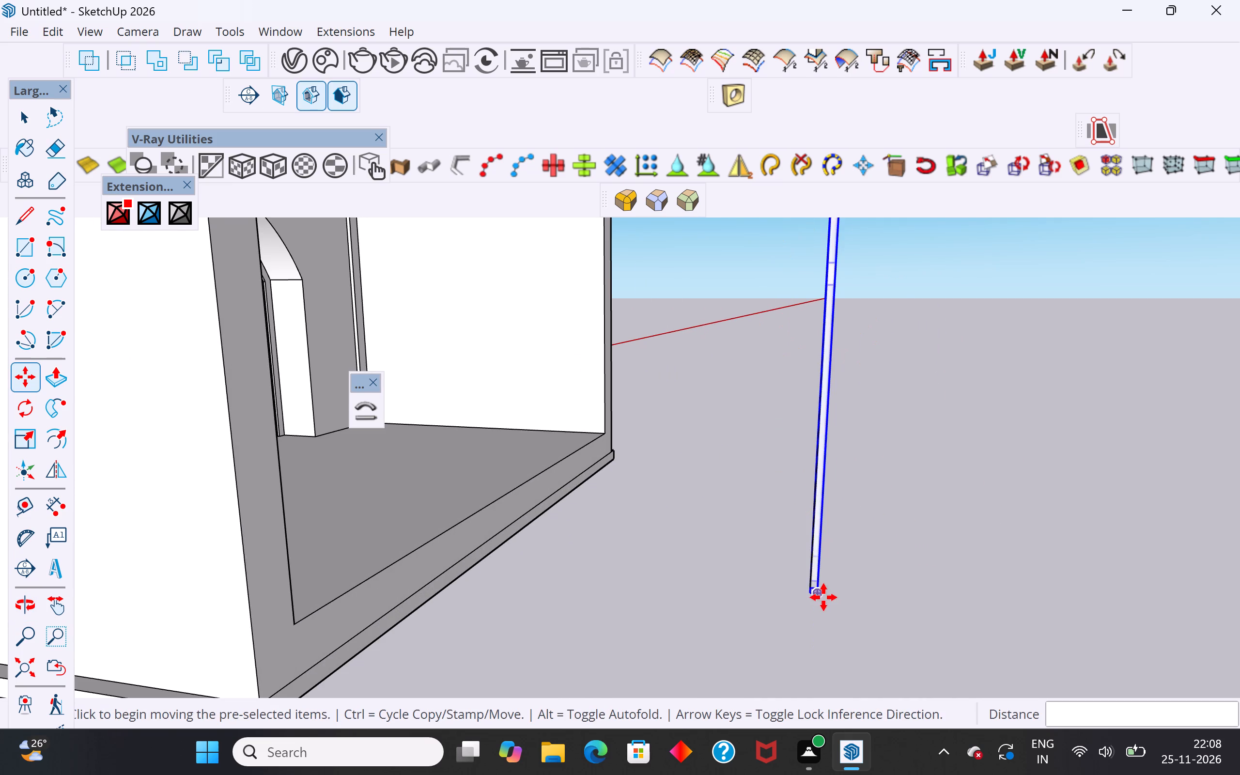
Move the post-and-crossbar group about 7 3/16" straight away from the arched panel and deselect it.
scroll(822, 596, up, 1)
scroll(822, 596, down, 1)
scroll(822, 596, up, 4)
middle_drag(816, 595, 735, 595)
scroll(976, 544, down, 4)
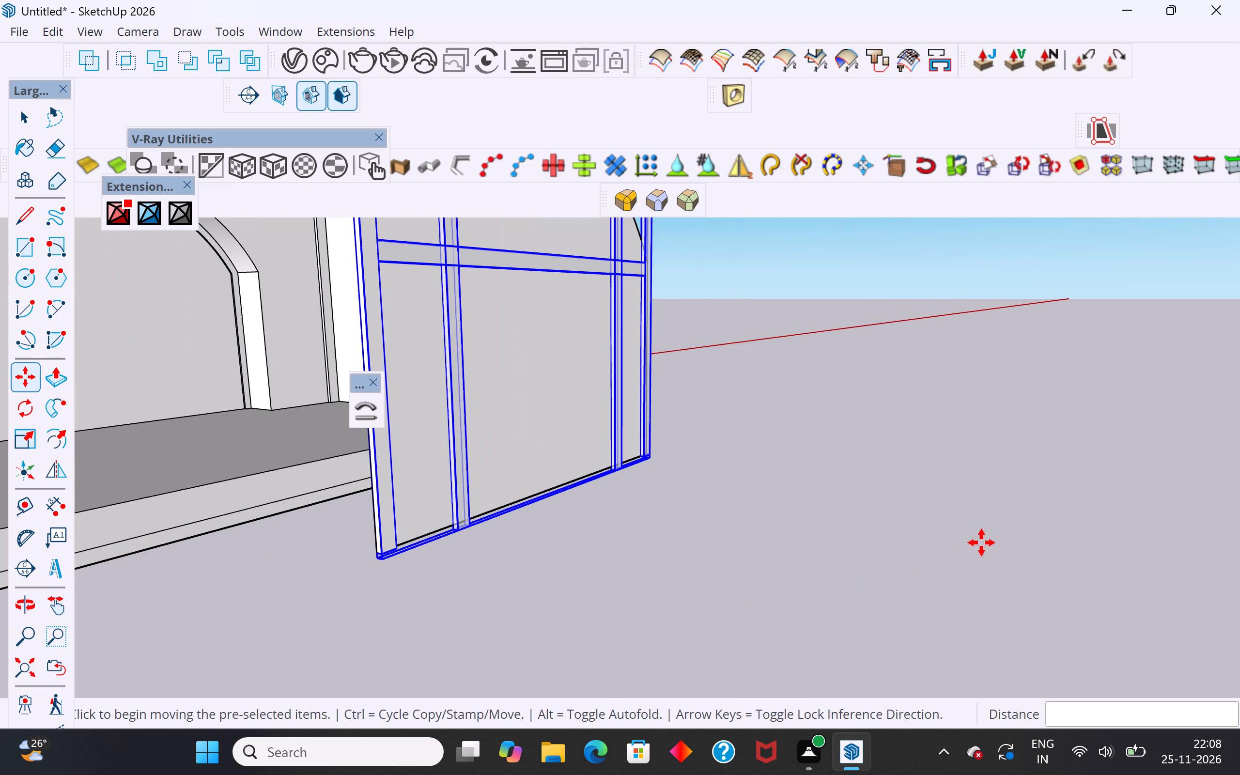
middle_drag(992, 576, 1072, 582)
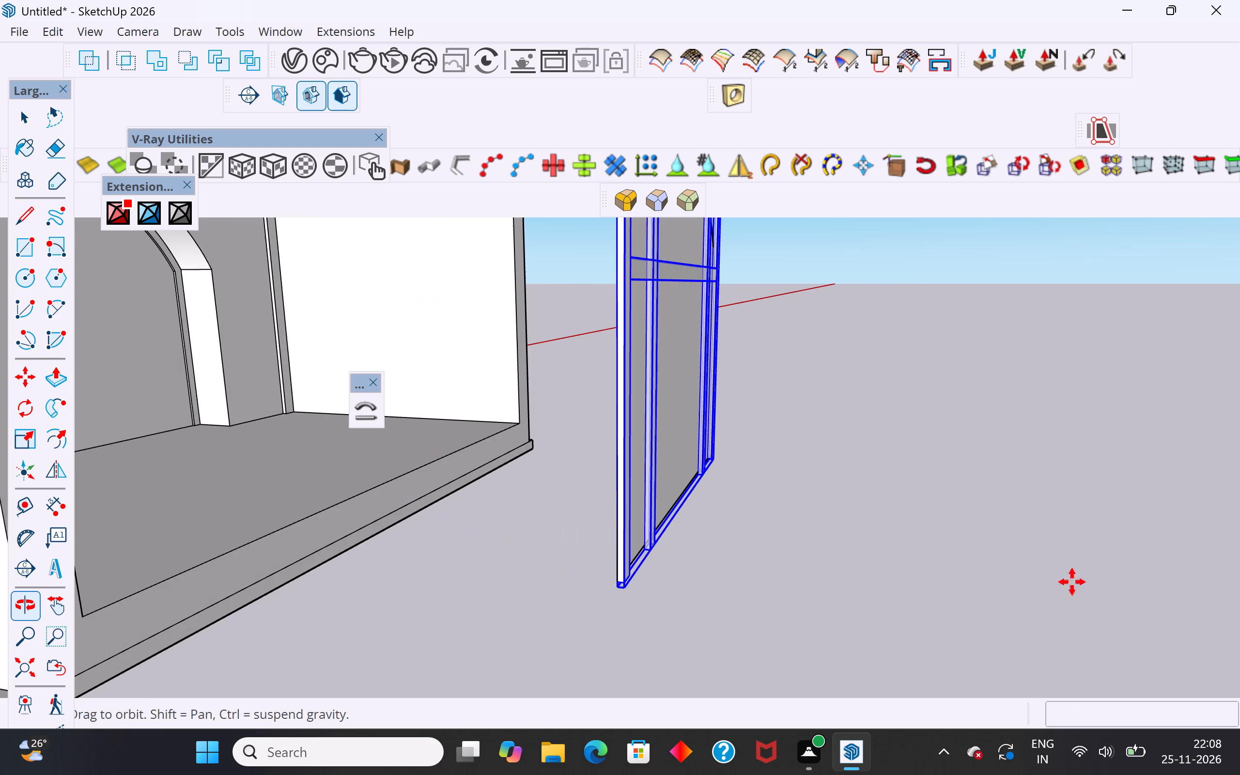
middle_drag(1072, 582, 1070, 582)
scroll(592, 589, up, 12)
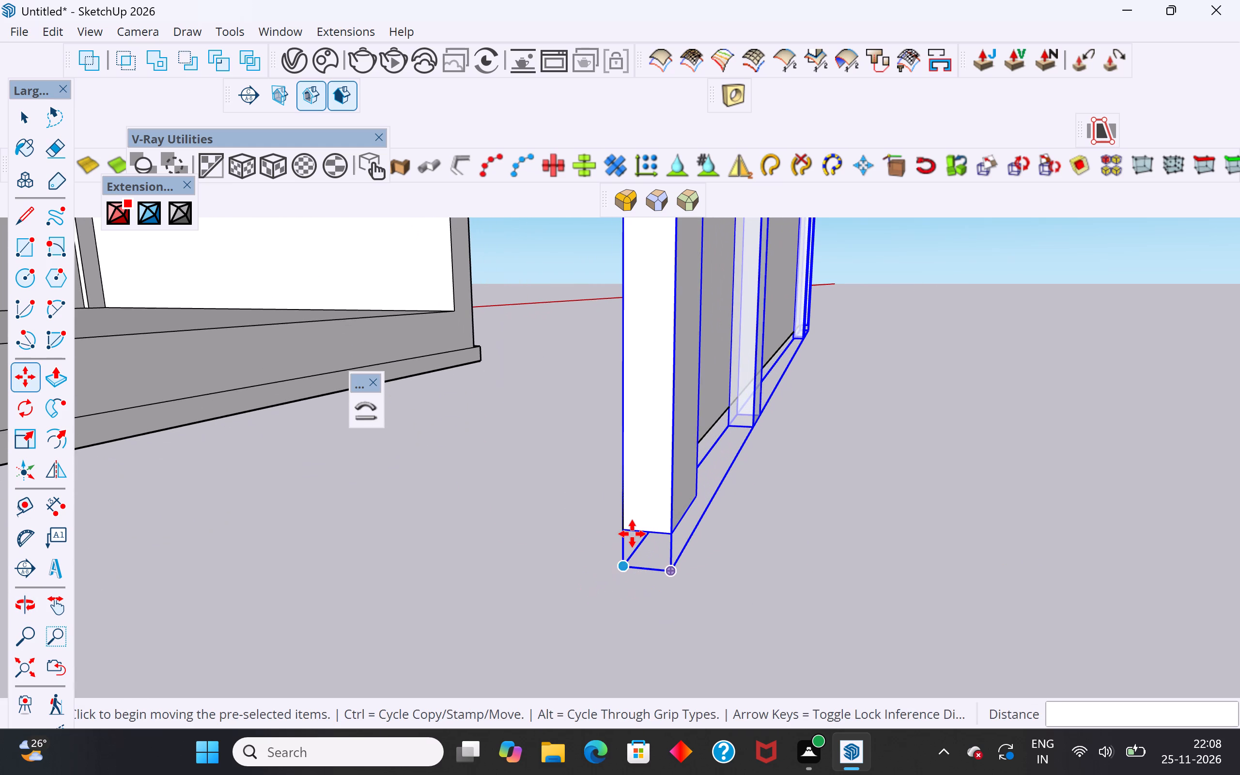
click(632, 533)
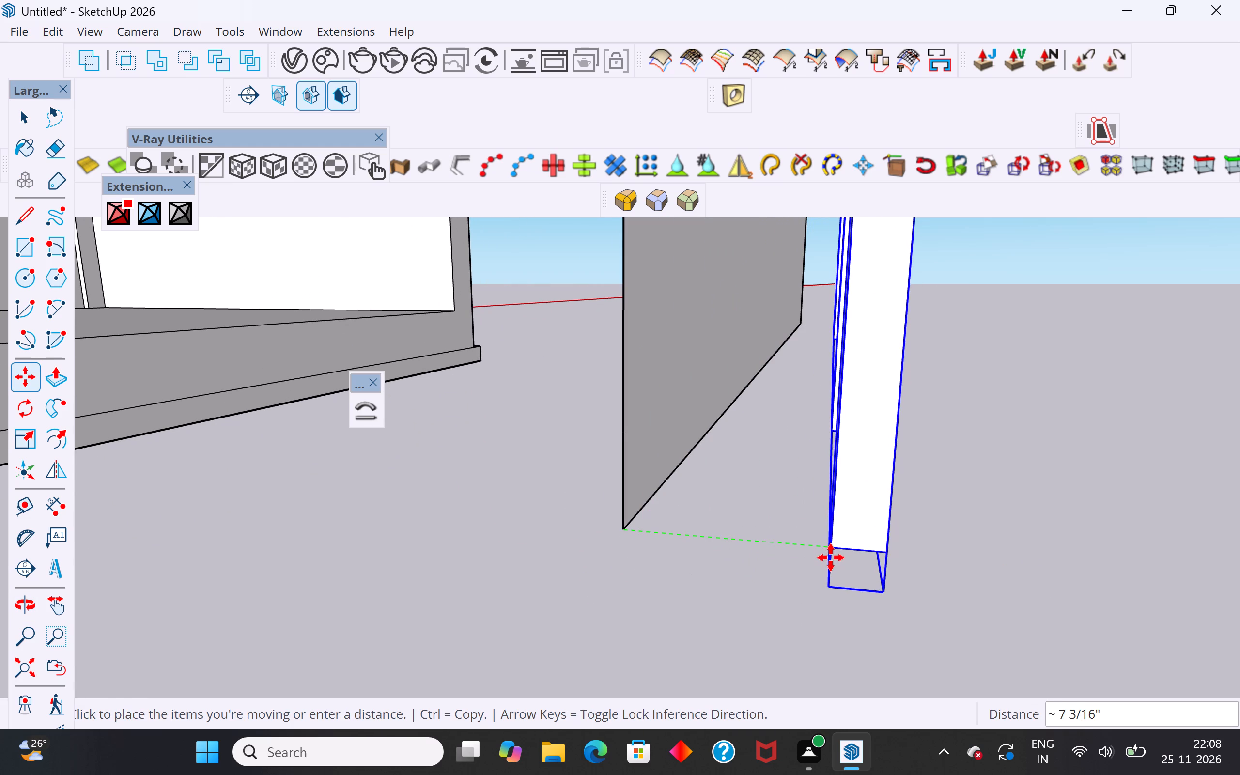
click(831, 558)
click(32, 119)
click(533, 590)
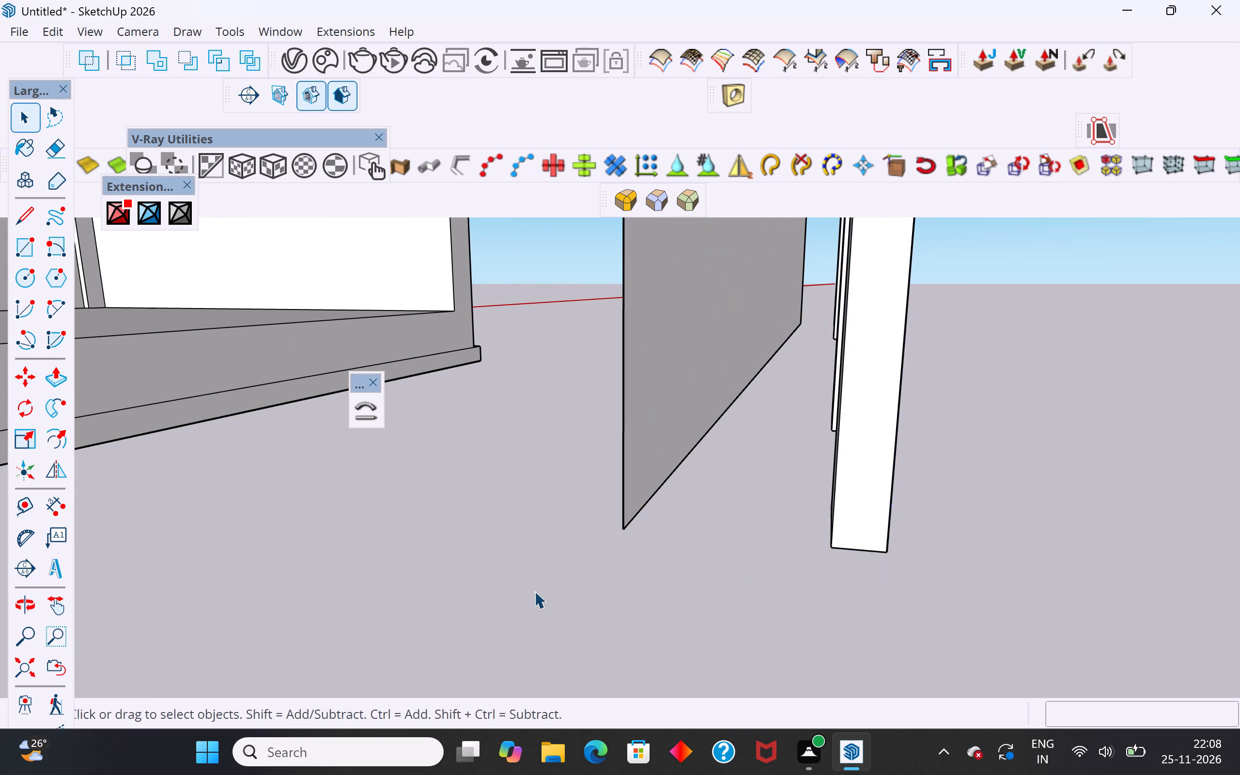
Move the post-and-crossbar group about 2' 9 3/4" farther away from the arched panel in the same direction.
scroll(657, 574, down, 6)
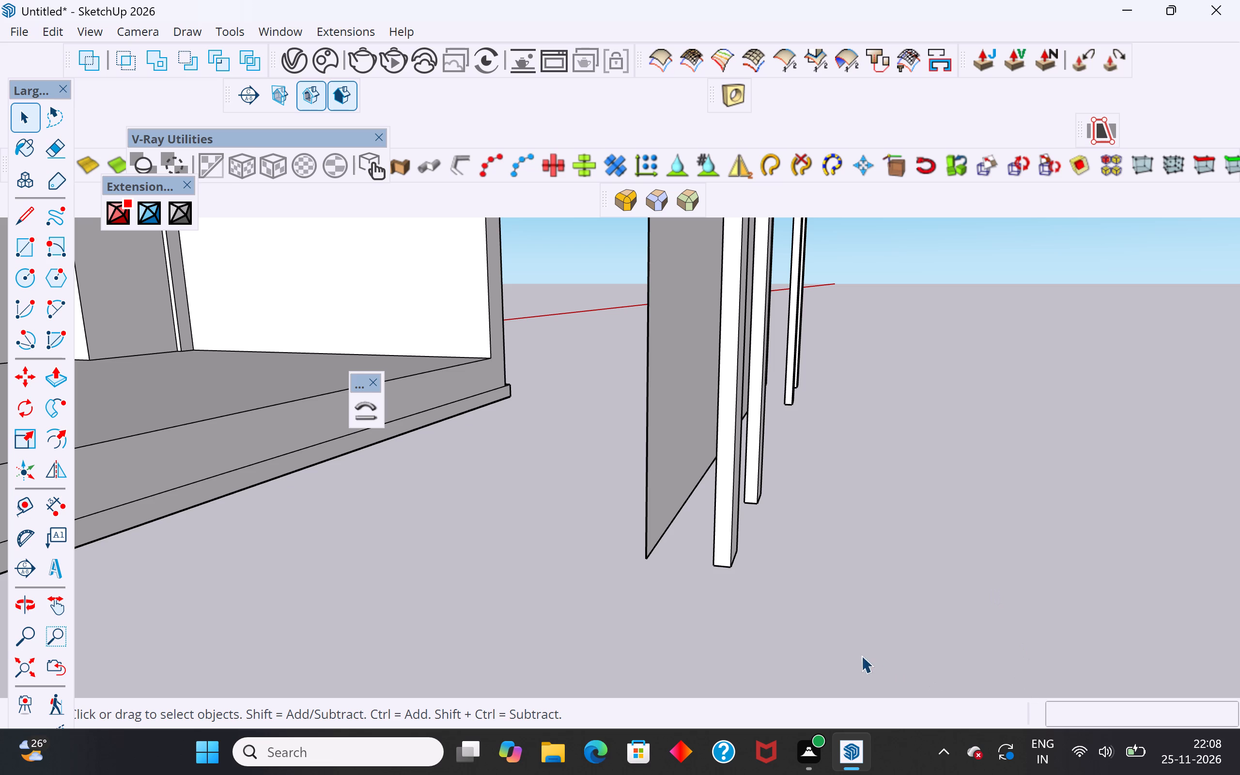
scroll(897, 561, down, 3)
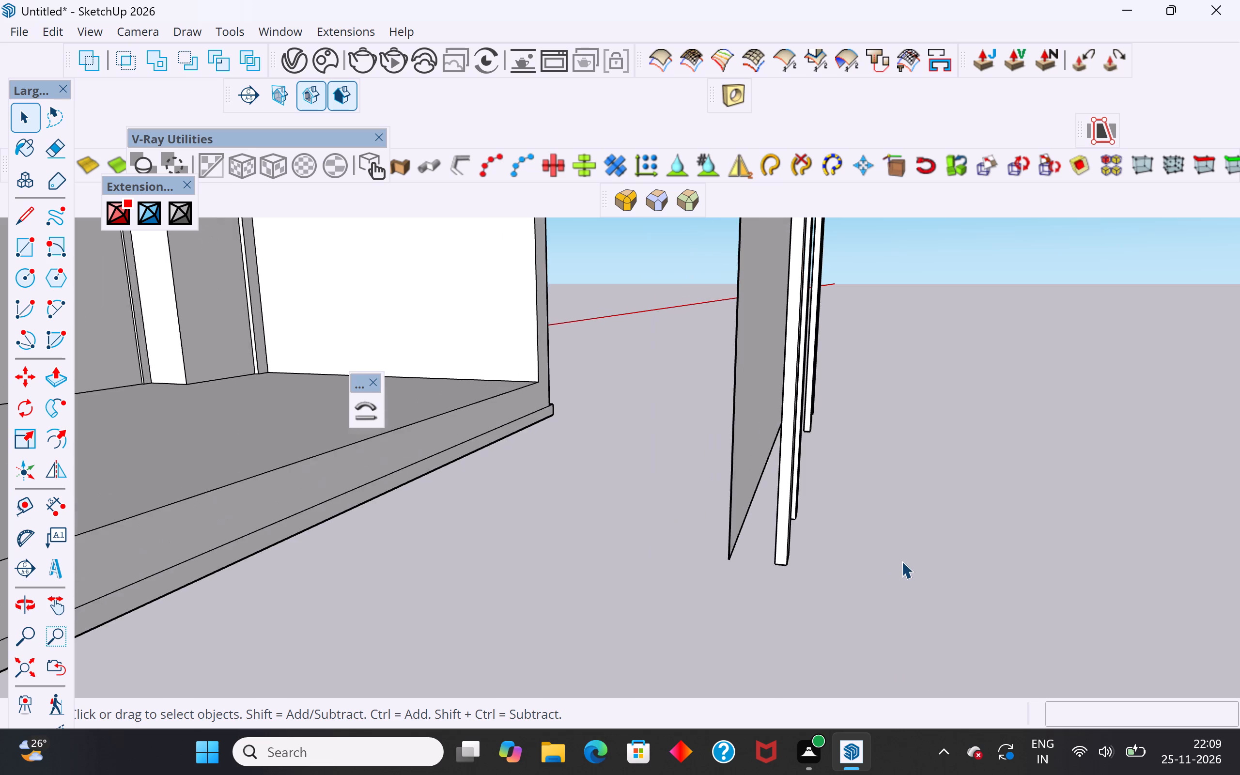
scroll(1066, 463, down, 5)
scroll(1027, 467, up, 7)
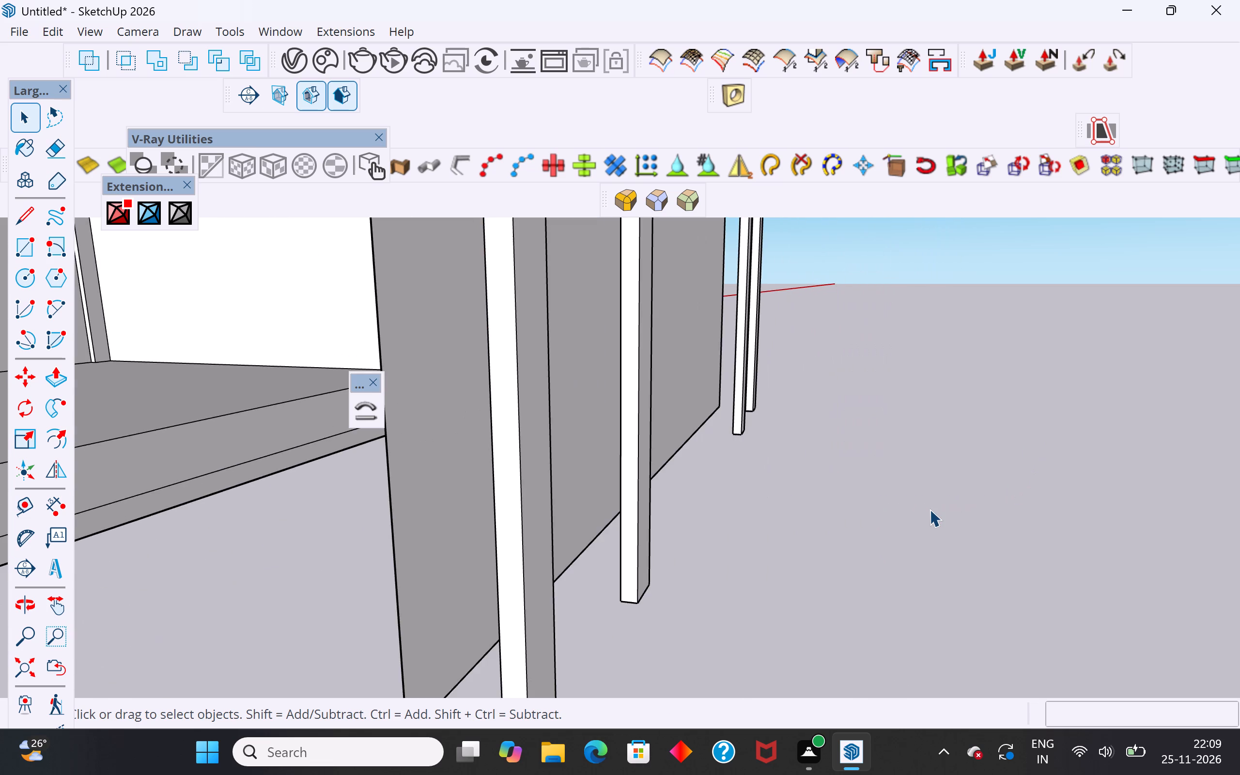
scroll(930, 508, down, 3)
click(727, 623)
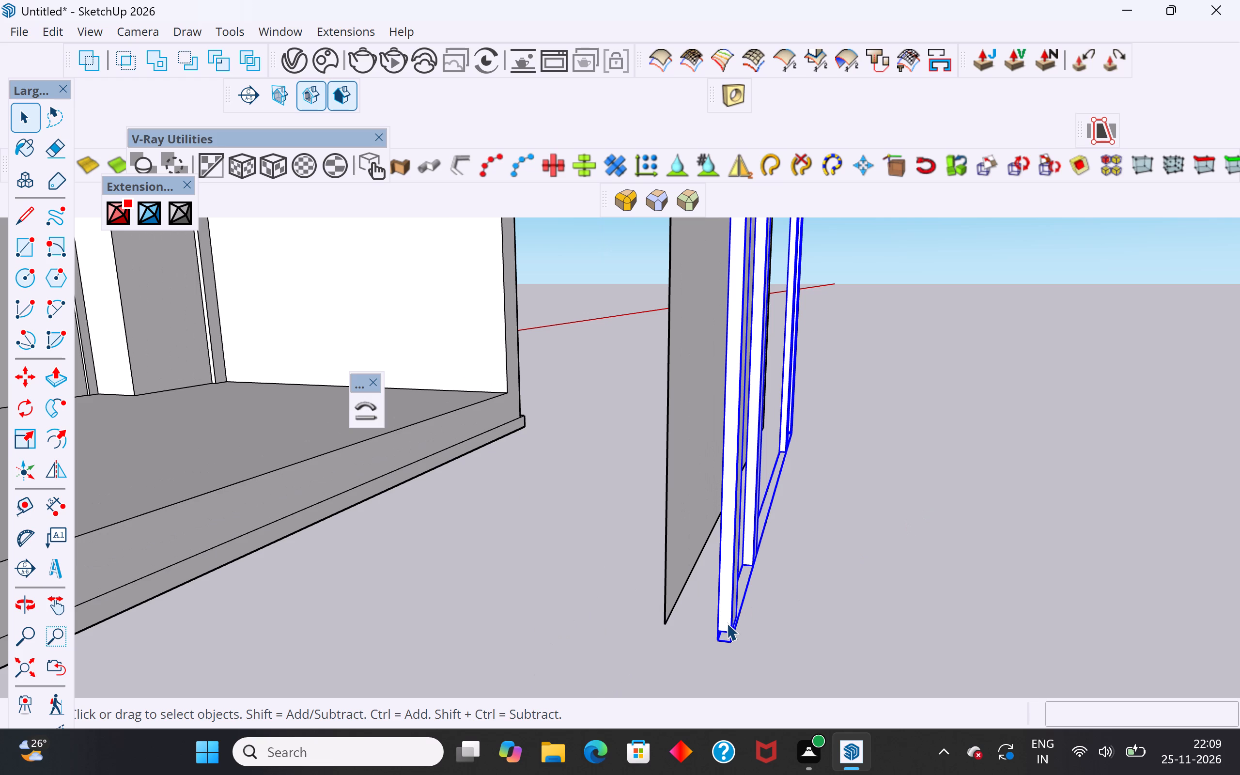
scroll(881, 320, down, 5)
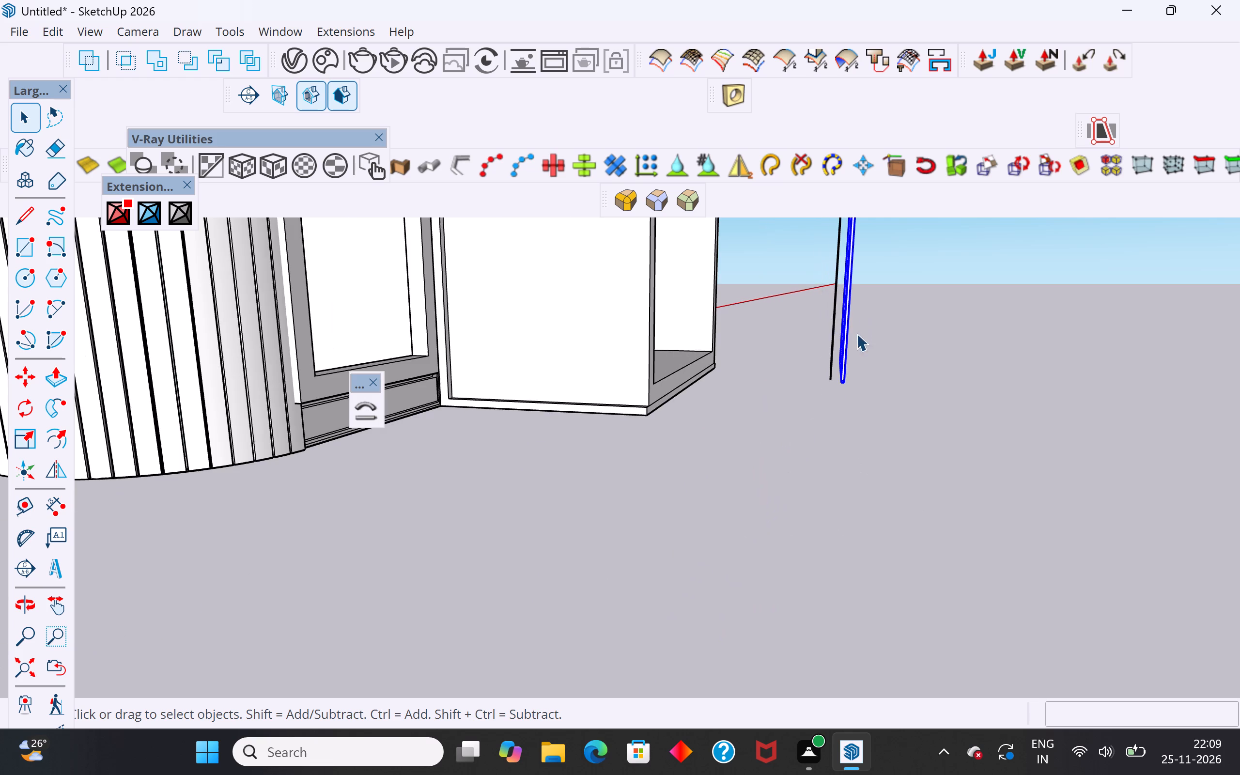
scroll(795, 484, down, 5)
scroll(841, 220, up, 4)
scroll(851, 517, up, 4)
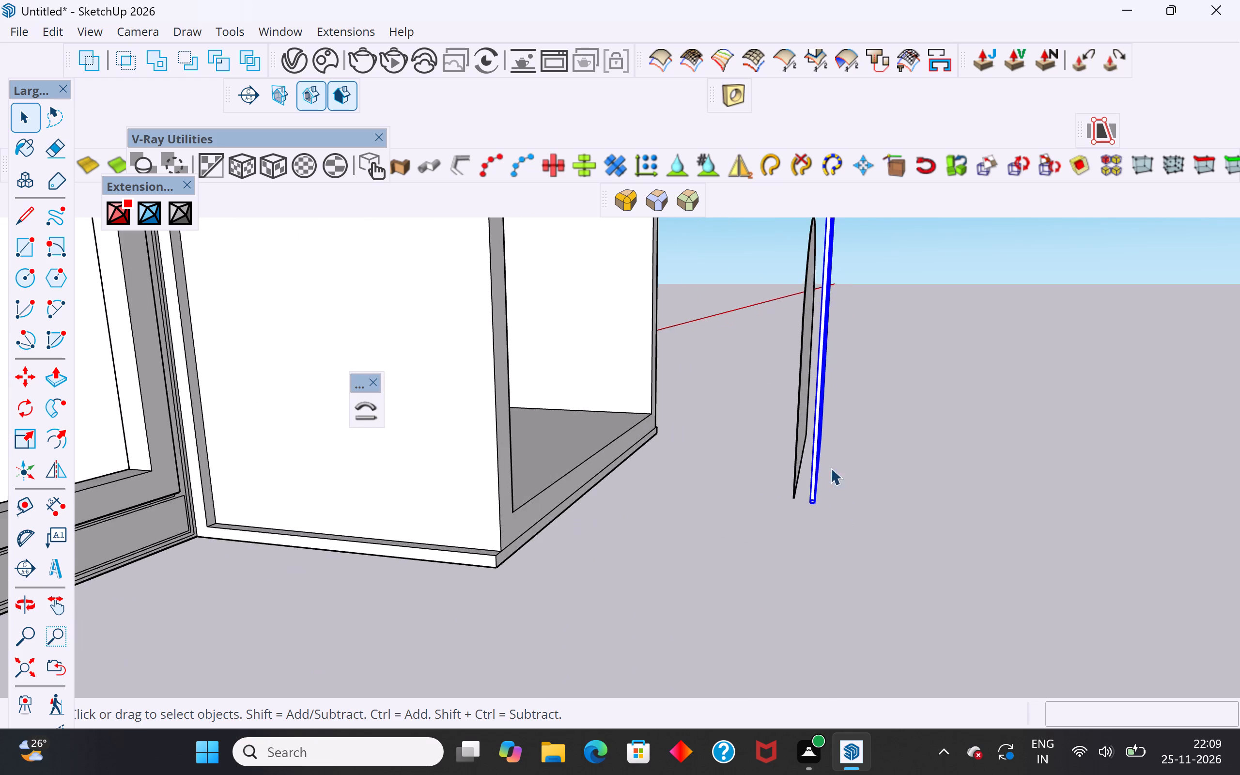
scroll(830, 467, up, 5)
scroll(814, 543, up, 3)
key(m)
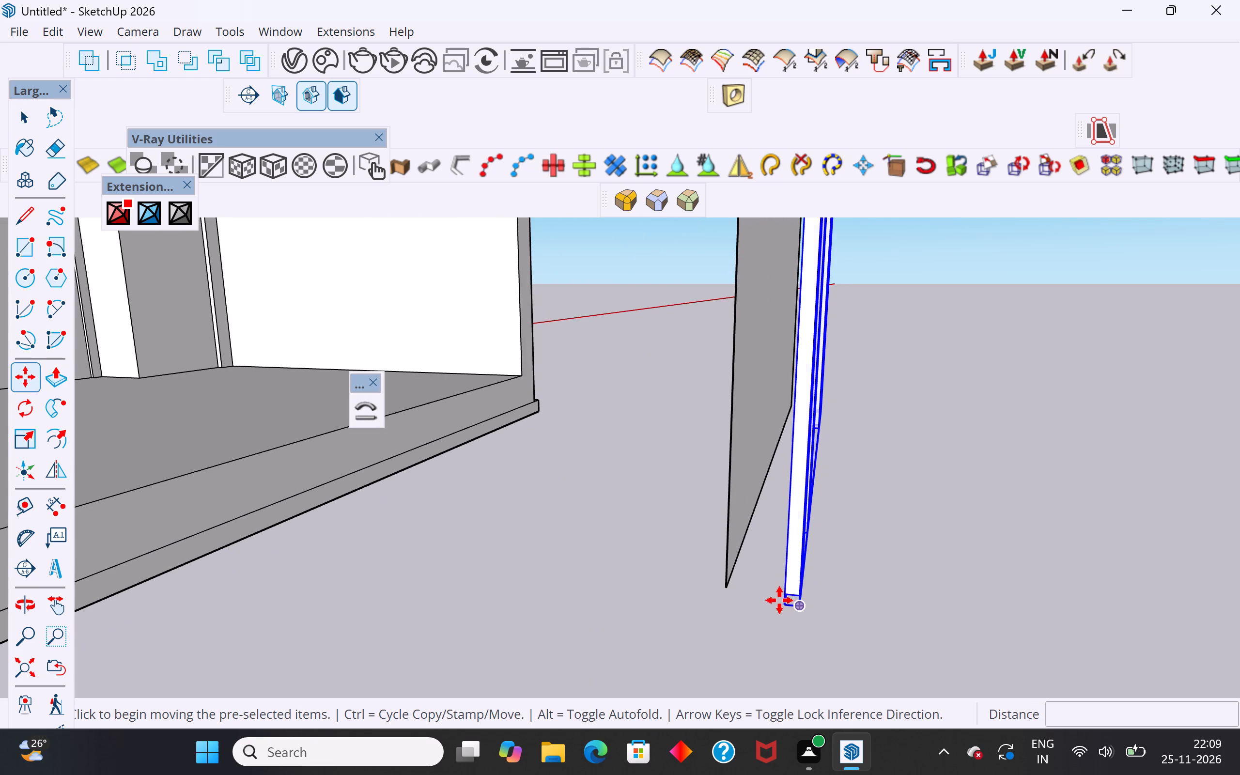
click(783, 595)
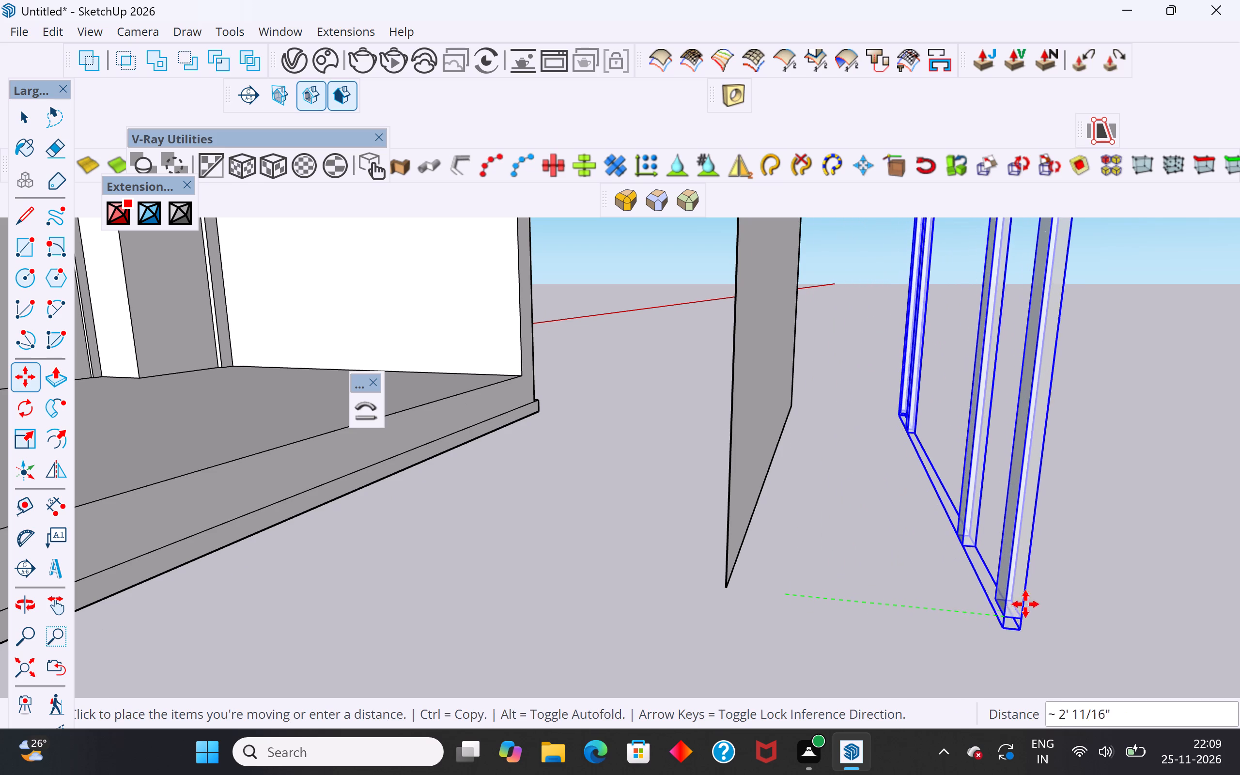
click(1099, 620)
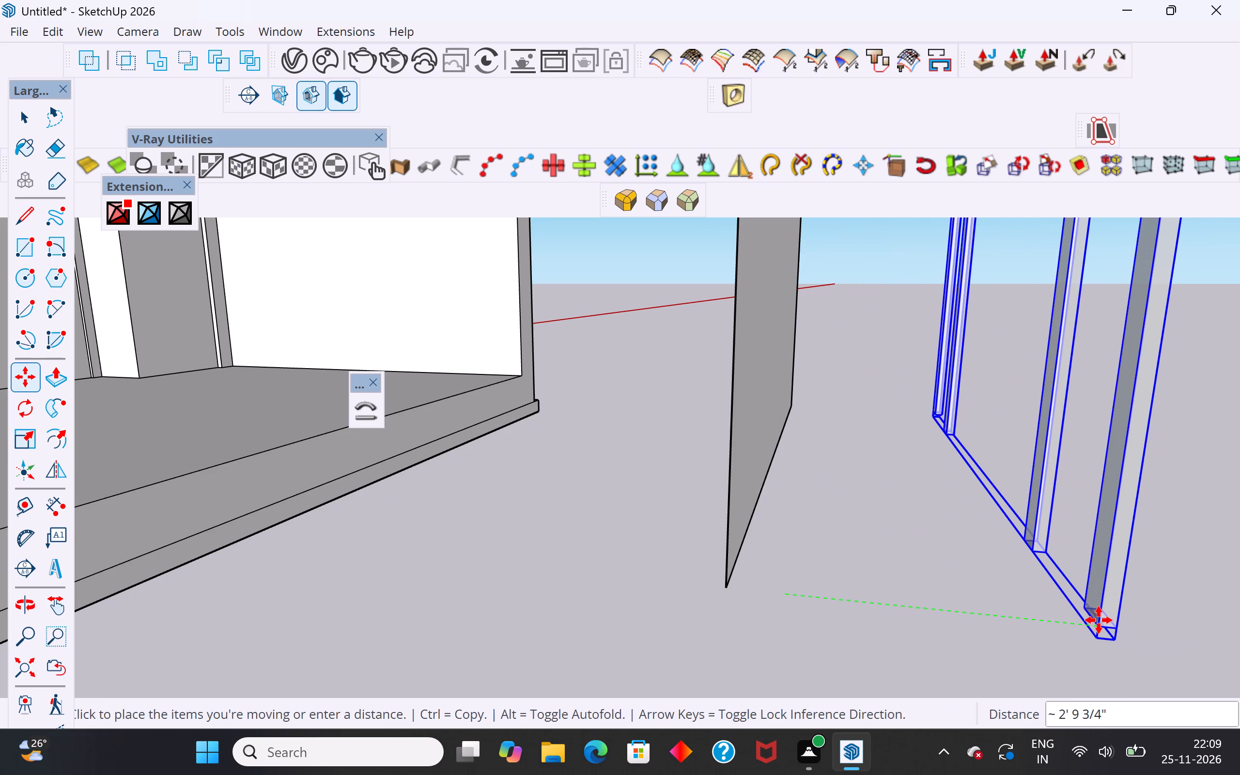
click(29, 120)
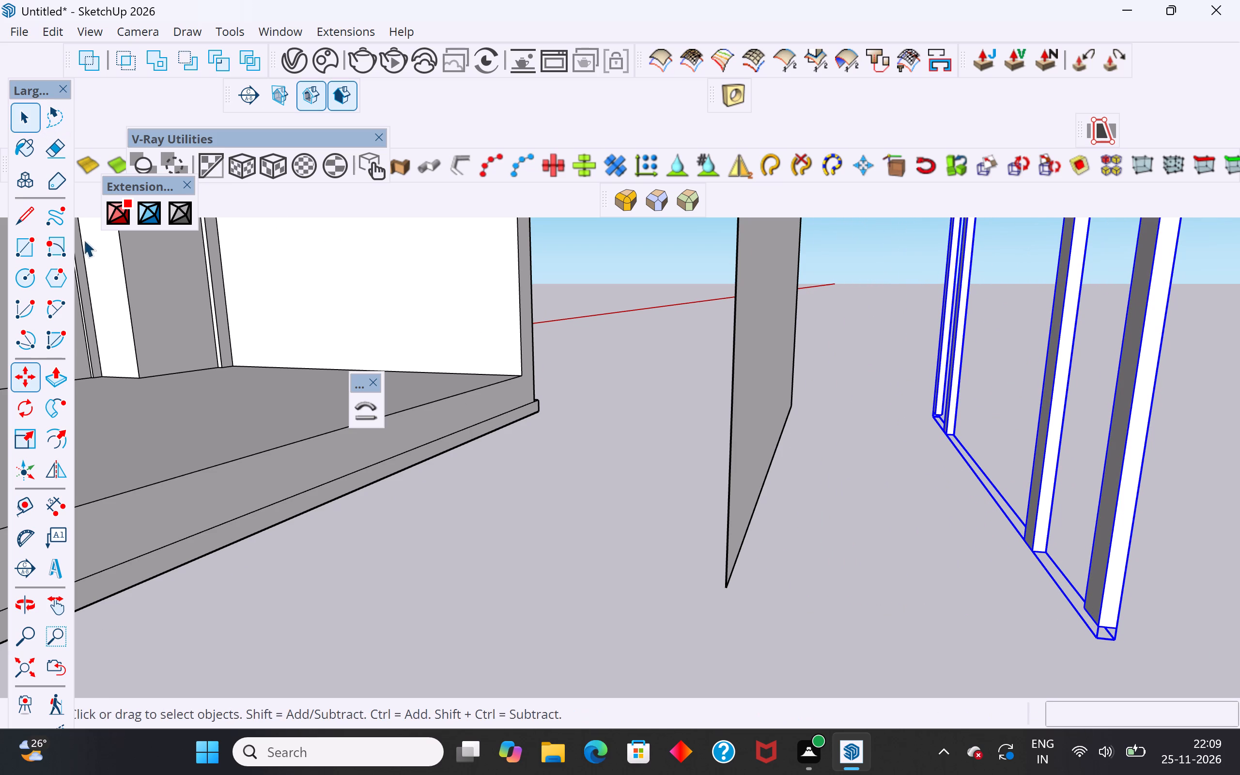
Draw a straight line about 31' 3 1/8" long, parallel to the red axis, beside the post-and-crossbar group.
click(36, 212)
scroll(679, 491, down, 6)
middle_drag(954, 499, 920, 517)
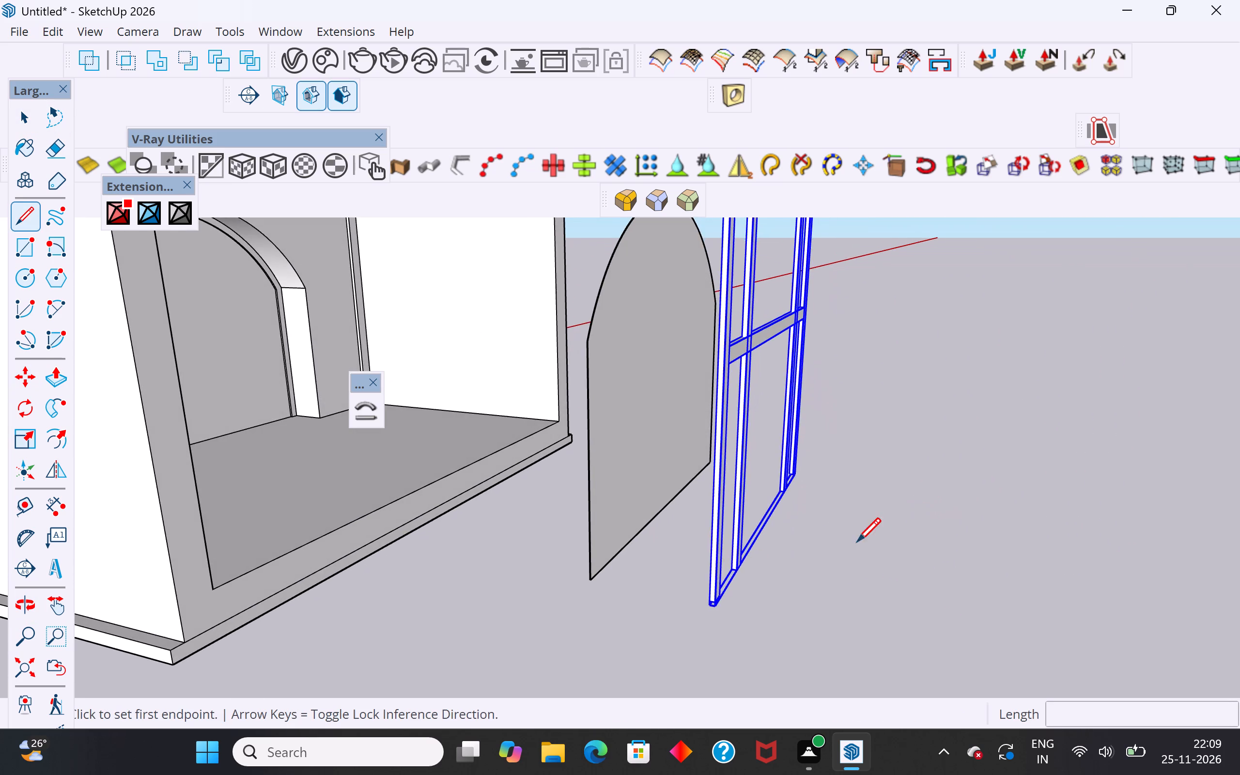
scroll(618, 567, up, 7)
click(866, 355)
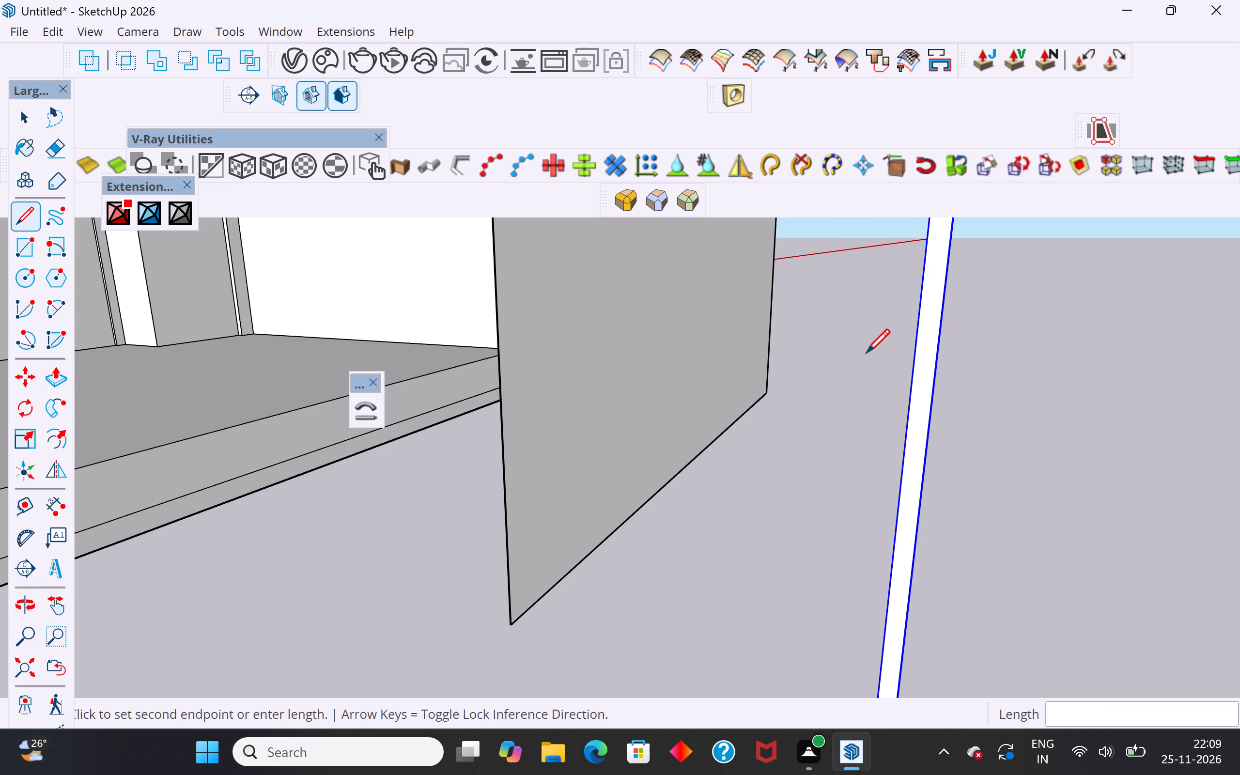
scroll(772, 483, down, 10)
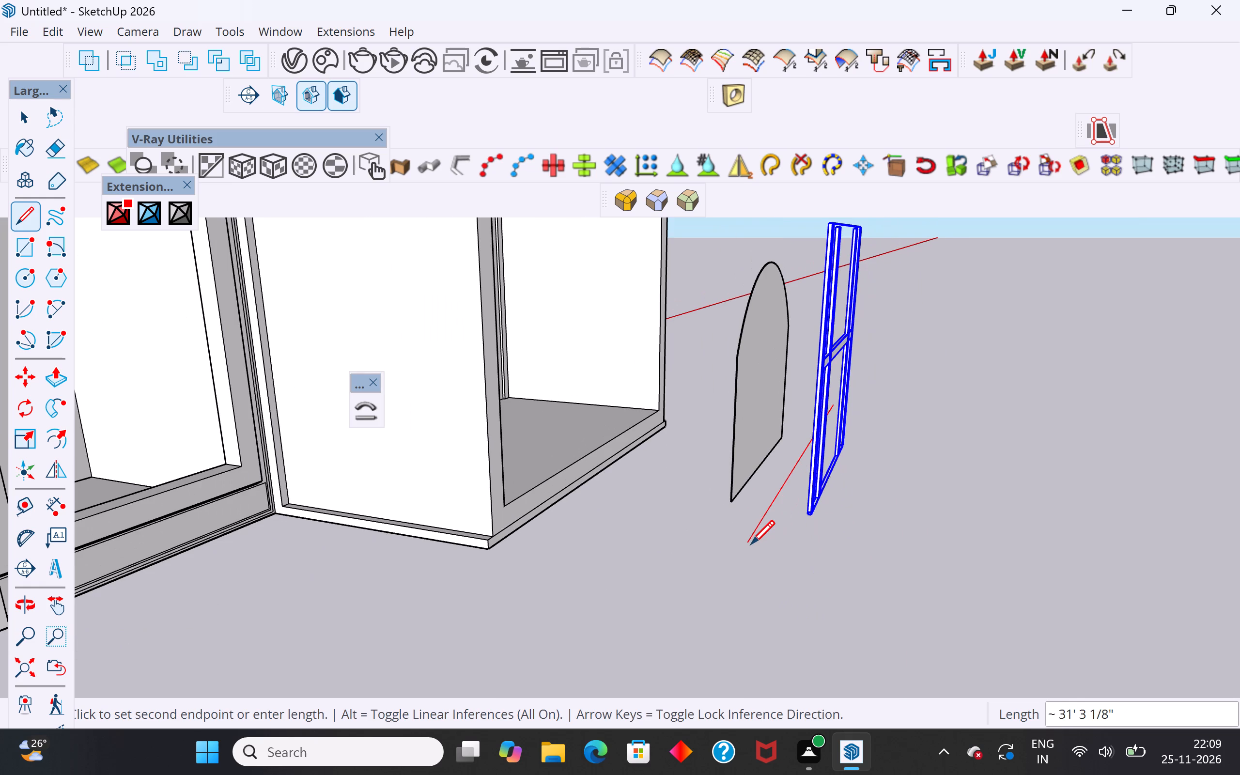
click(751, 546)
click(34, 114)
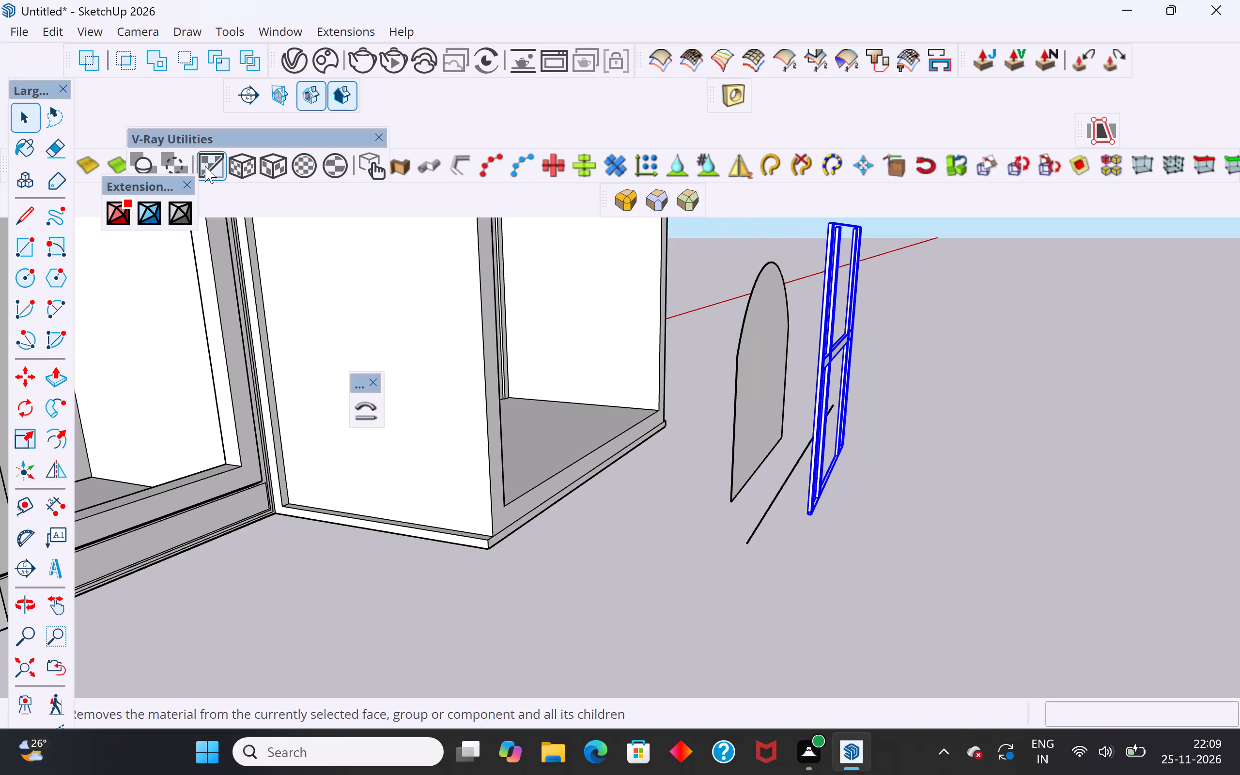
Clear the floating extension and V-Ray Utilities tool palettes from the workspace and dock the Shape Bender palette.
click(187, 186)
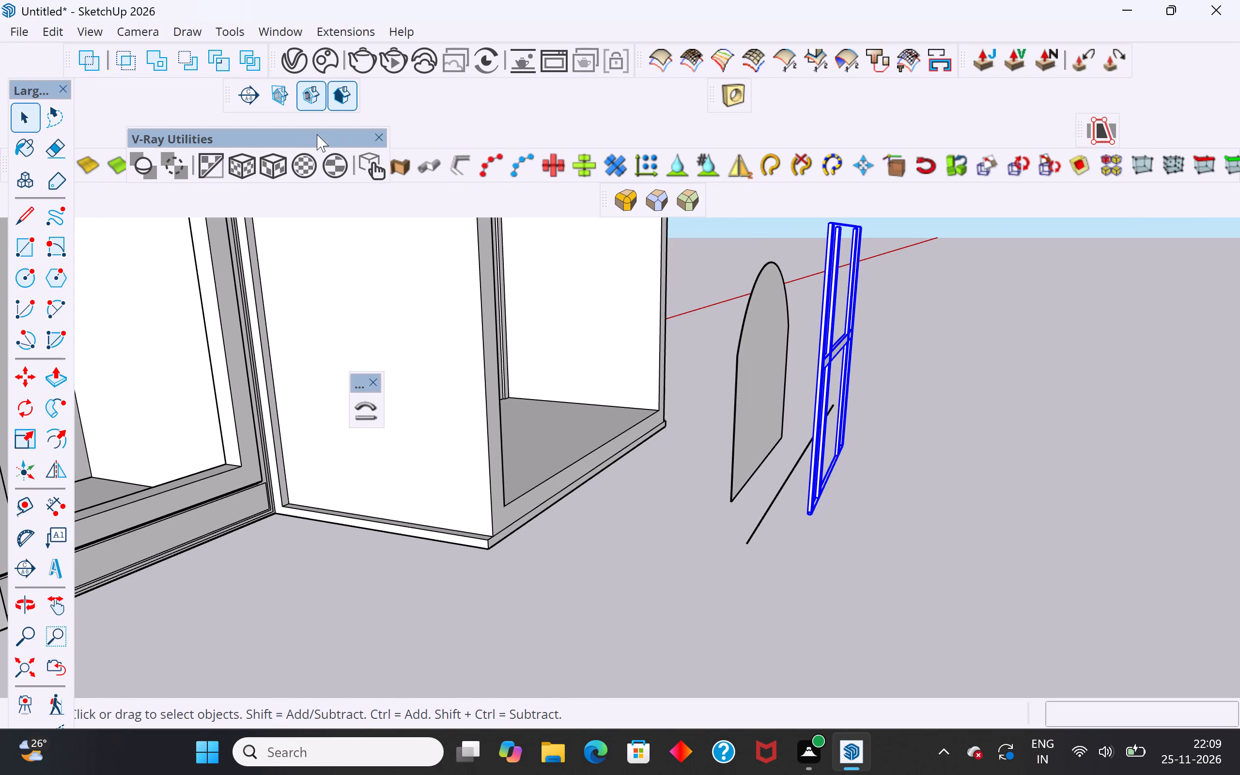
click(380, 135)
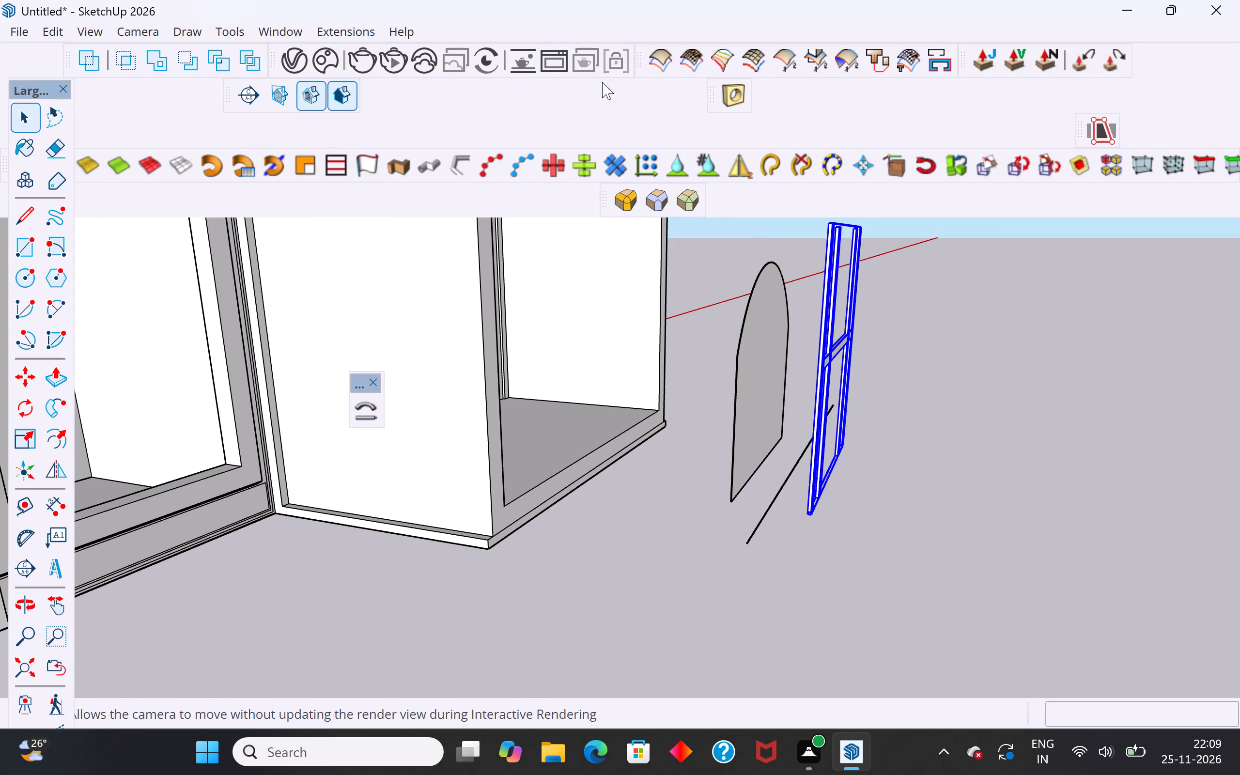
scroll(561, 405, down, 11)
scroll(557, 471, down, 2)
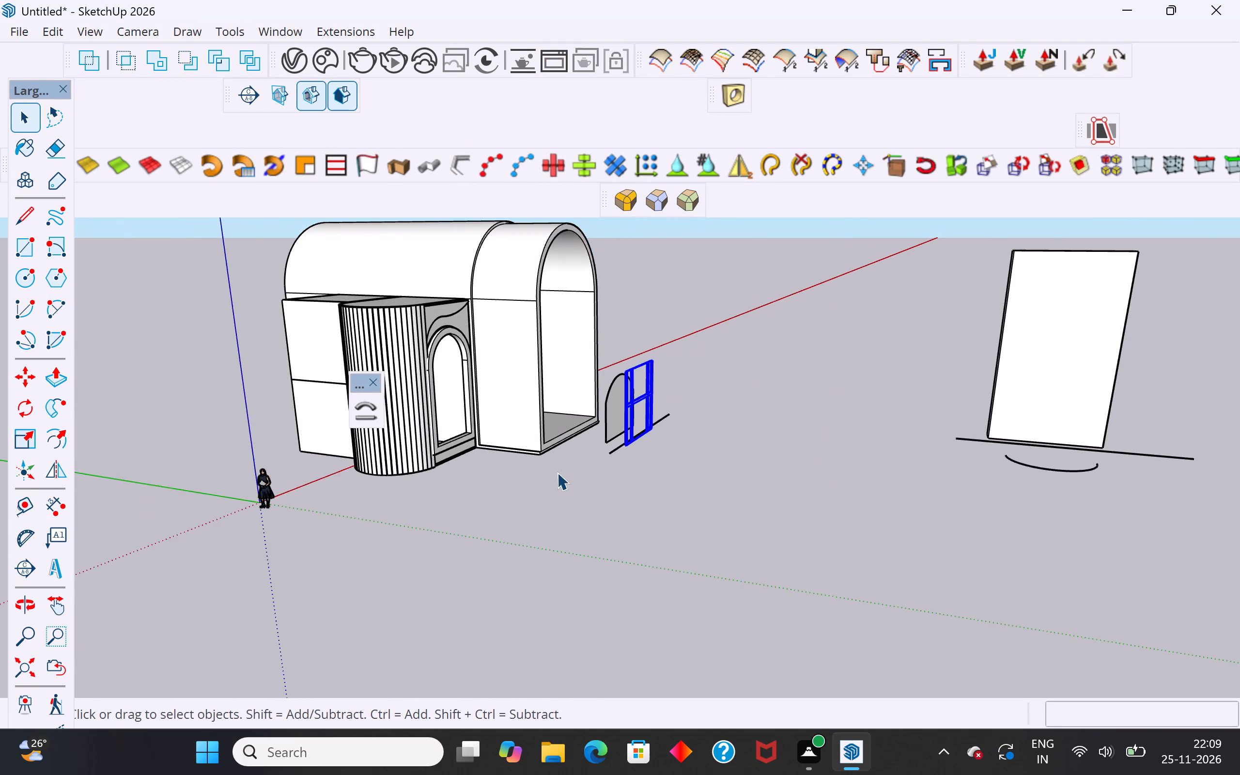
scroll(557, 472, down, 2)
drag(363, 379, 387, 255)
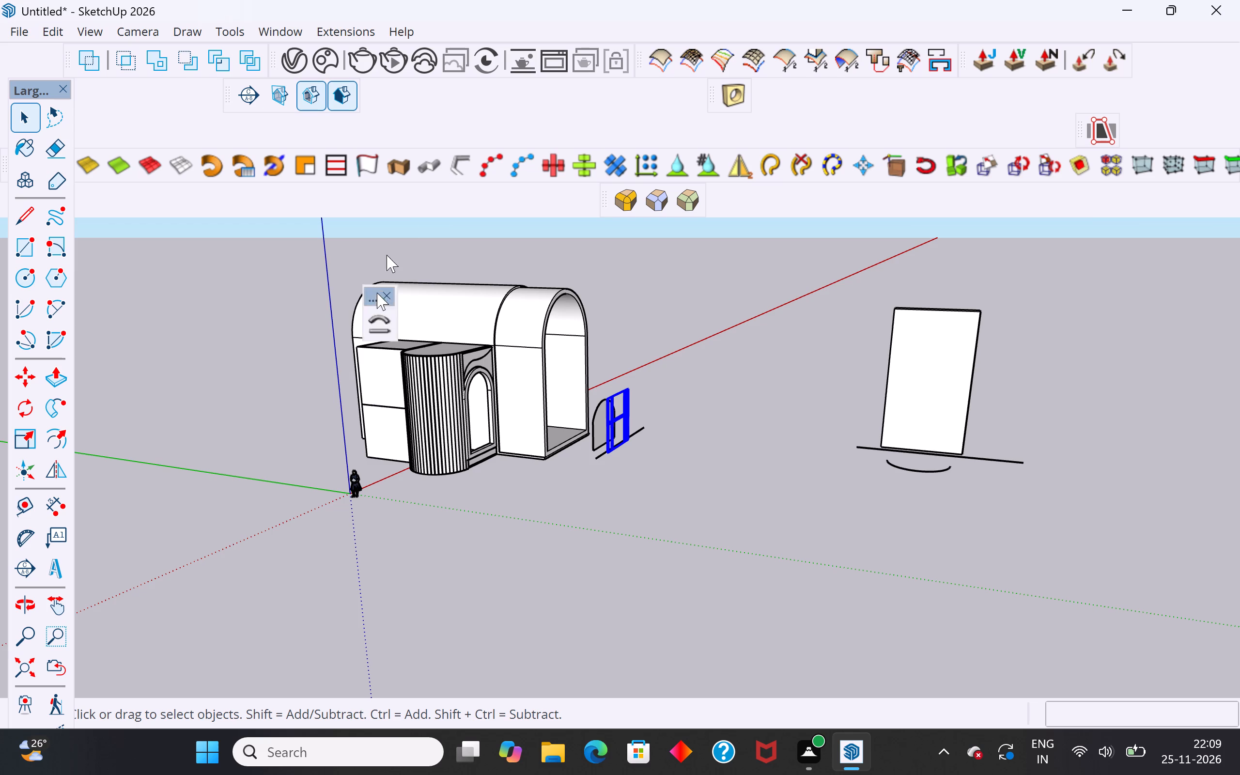
drag(387, 255, 378, 83)
drag(361, 137, 366, 113)
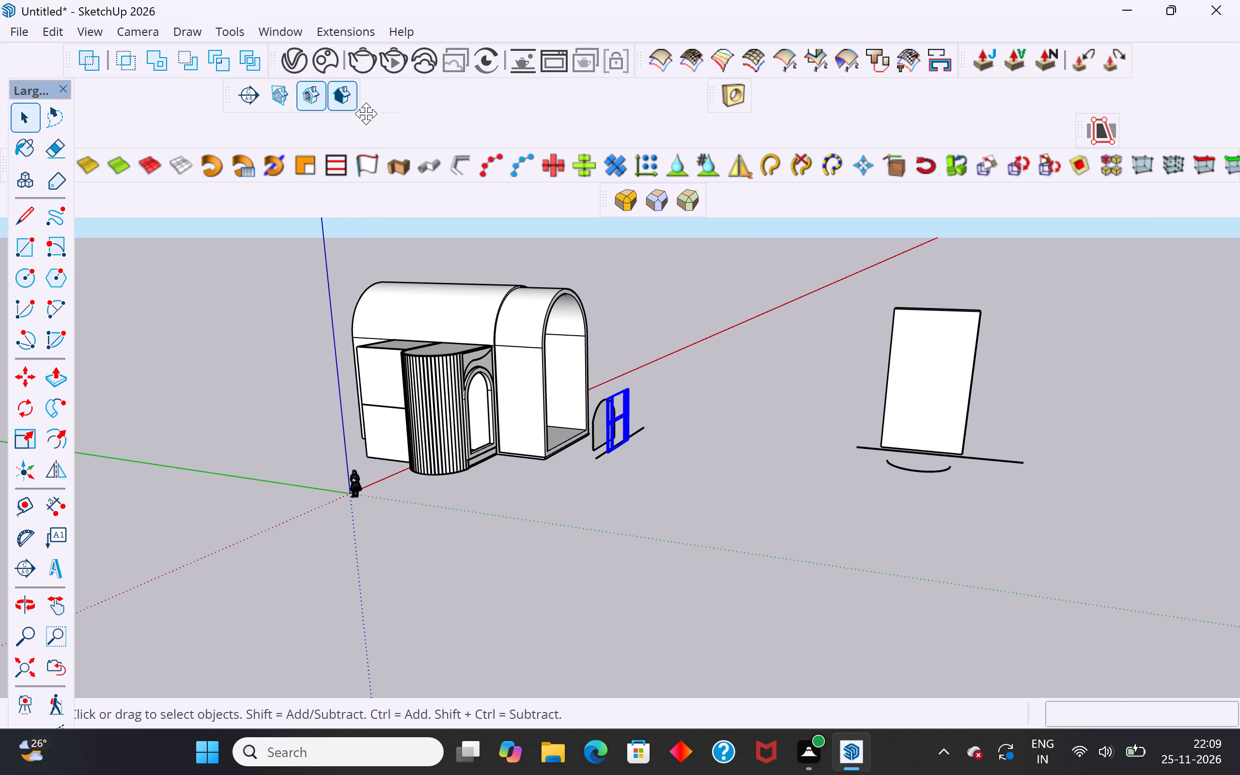
drag(366, 113, 368, 99)
Start Shape Bender on the post-and-crossbar group, using the line parallel to the red axis as its base line.
scroll(568, 422, up, 7)
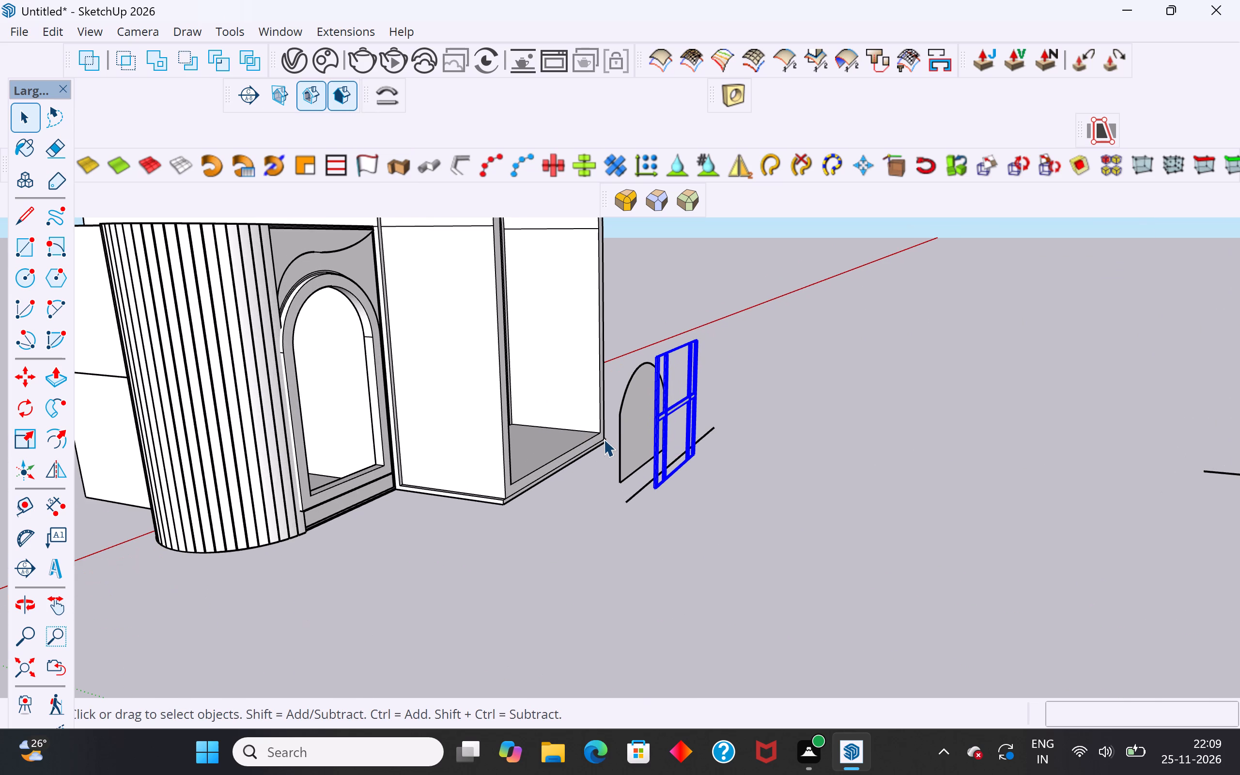
scroll(666, 480, up, 4)
middle_drag(788, 431, 795, 425)
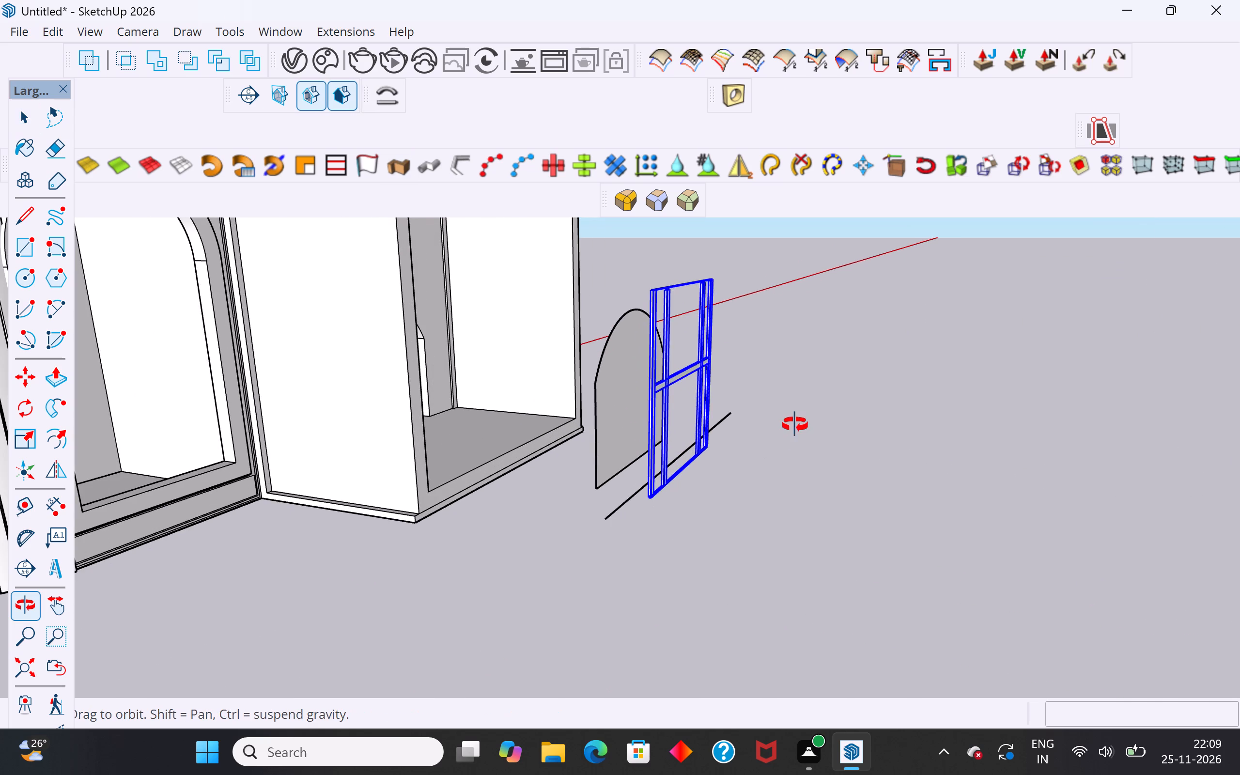
middle_drag(795, 425, 817, 413)
scroll(662, 375, up, 3)
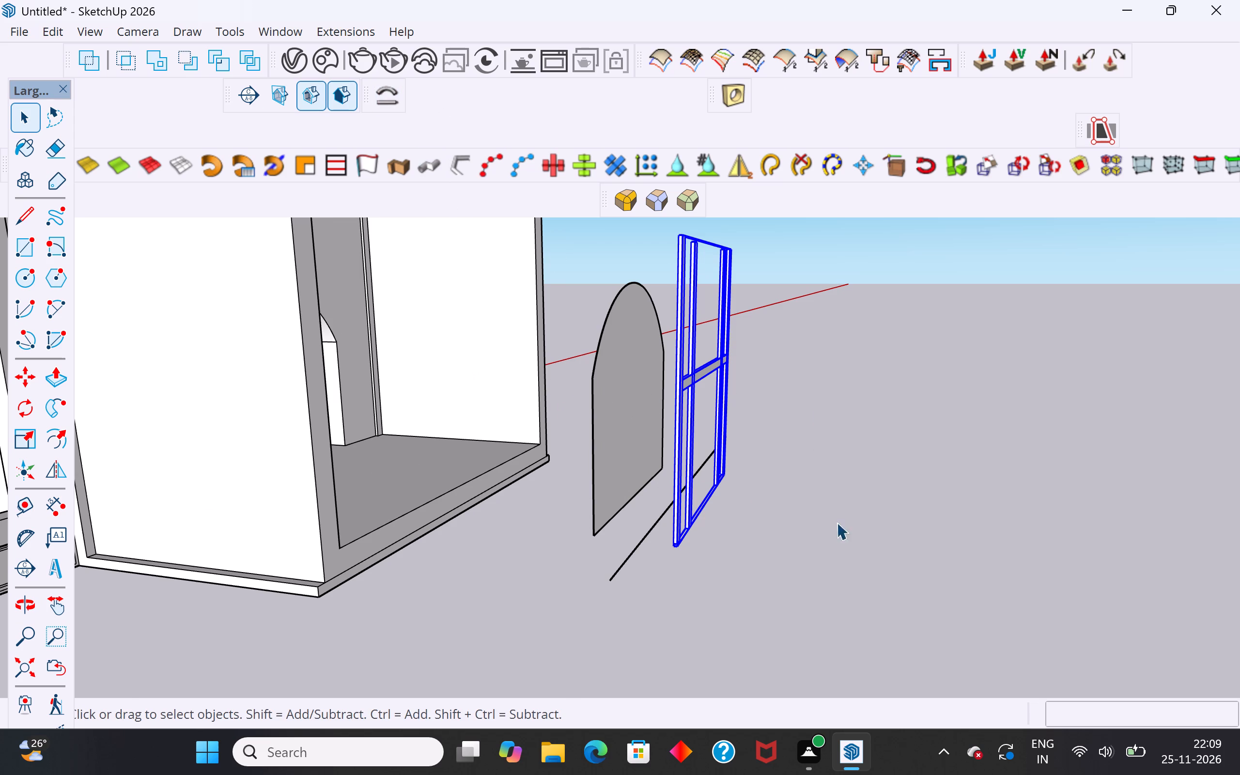
click(916, 527)
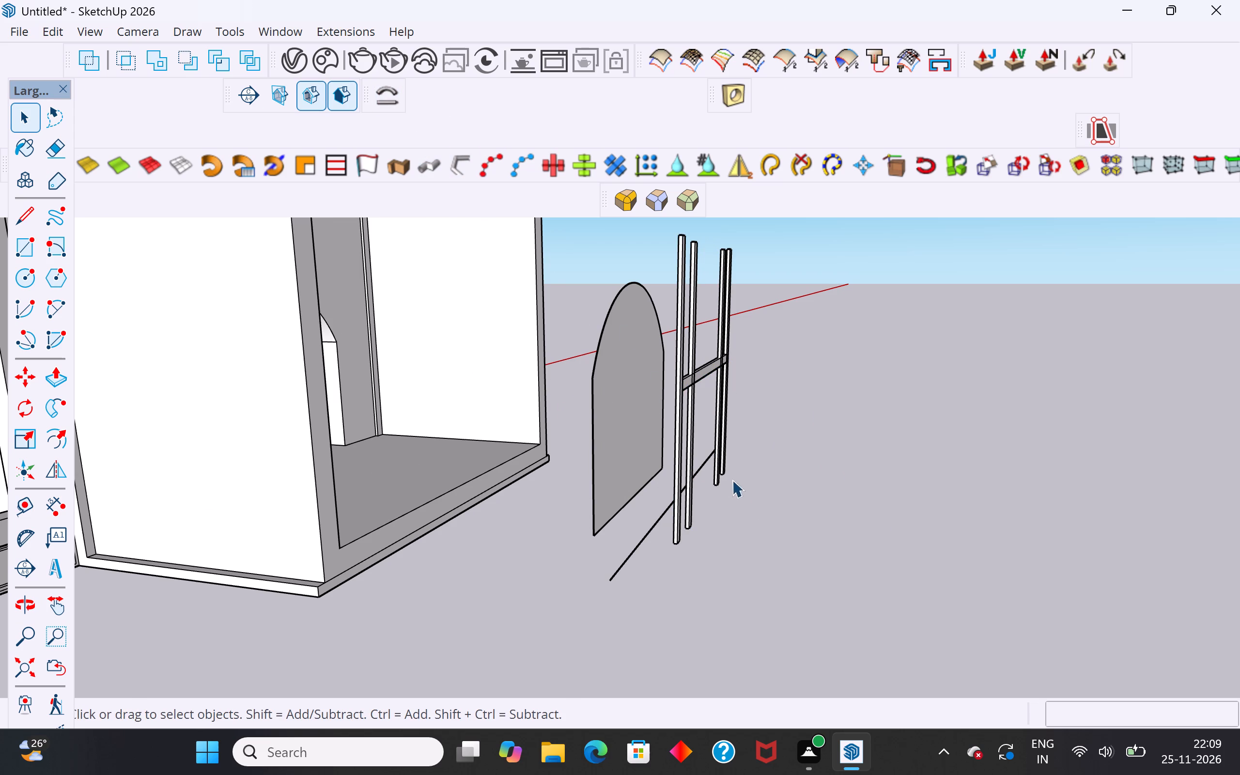
click(685, 417)
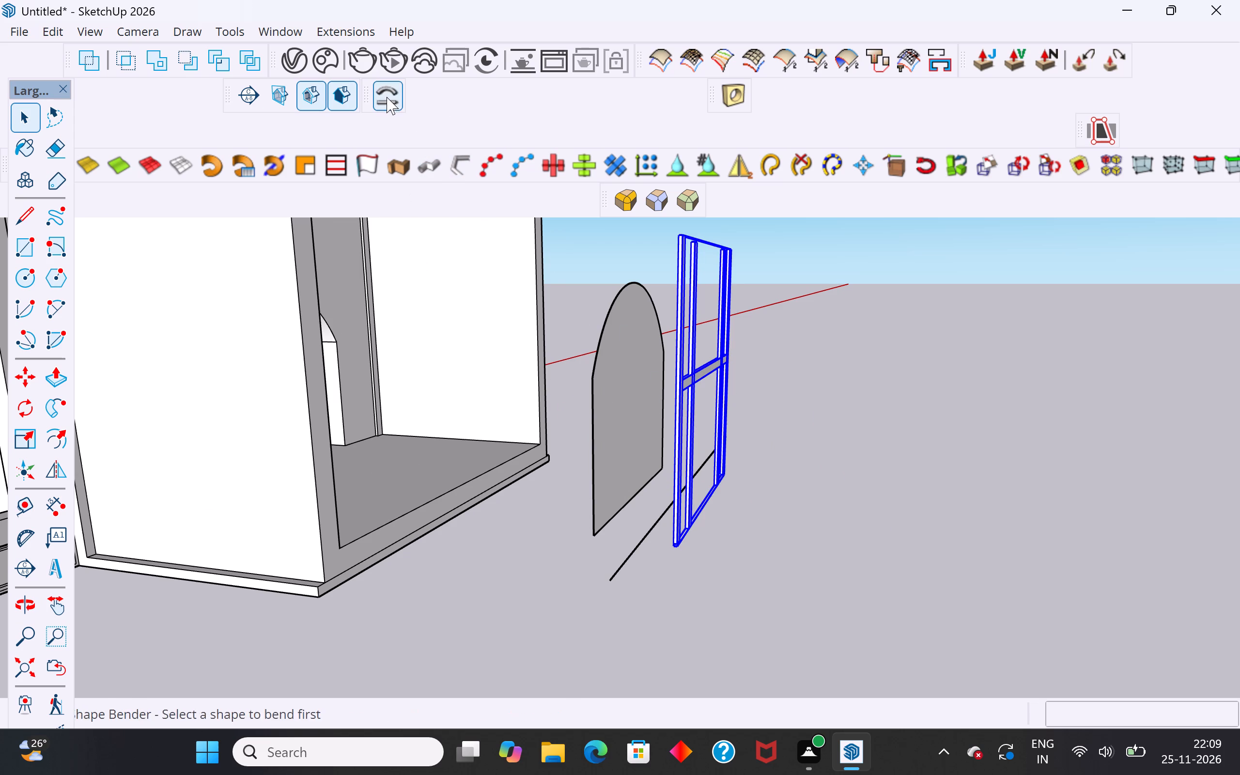
click(387, 96)
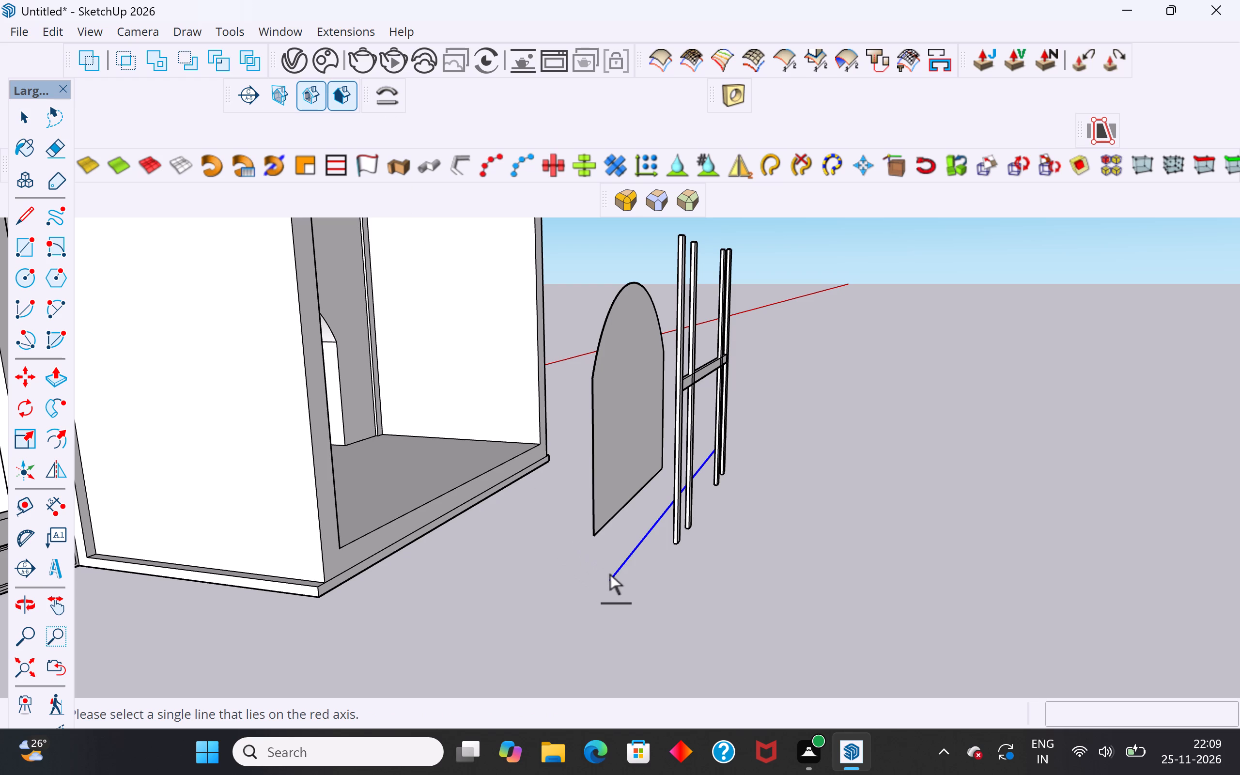
click(619, 575)
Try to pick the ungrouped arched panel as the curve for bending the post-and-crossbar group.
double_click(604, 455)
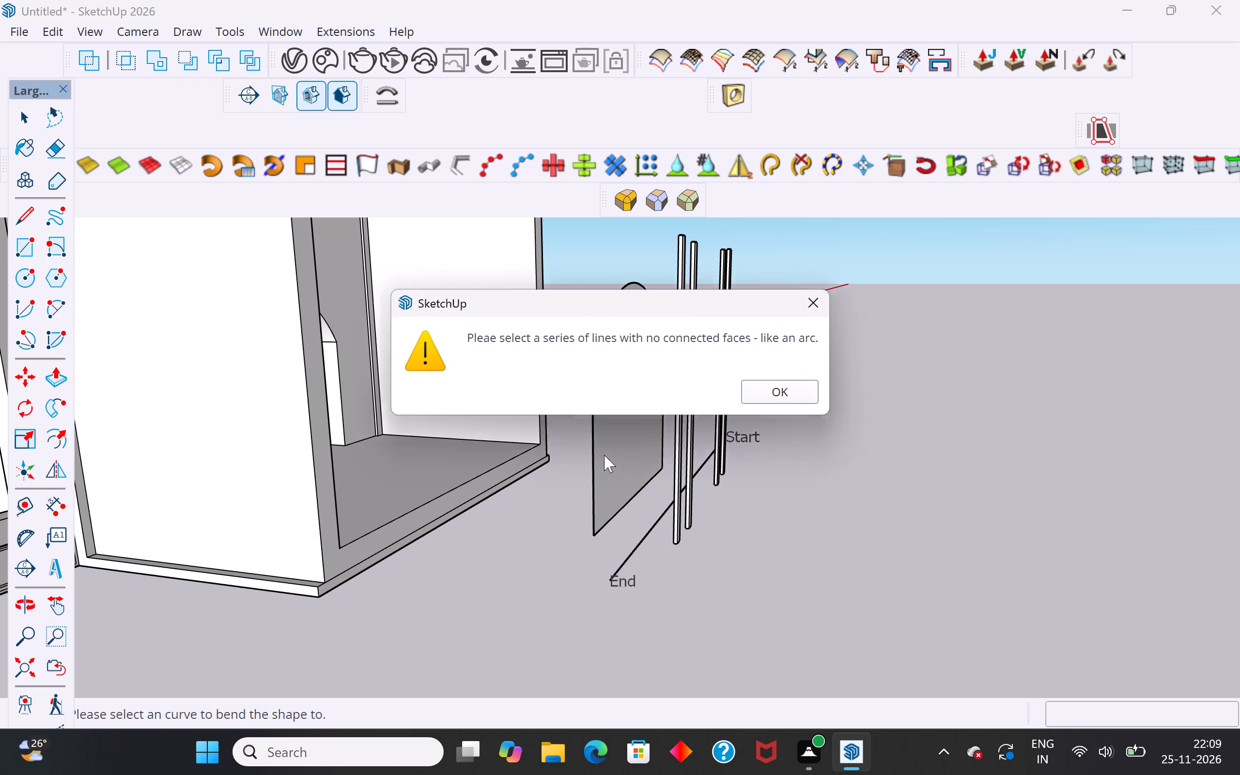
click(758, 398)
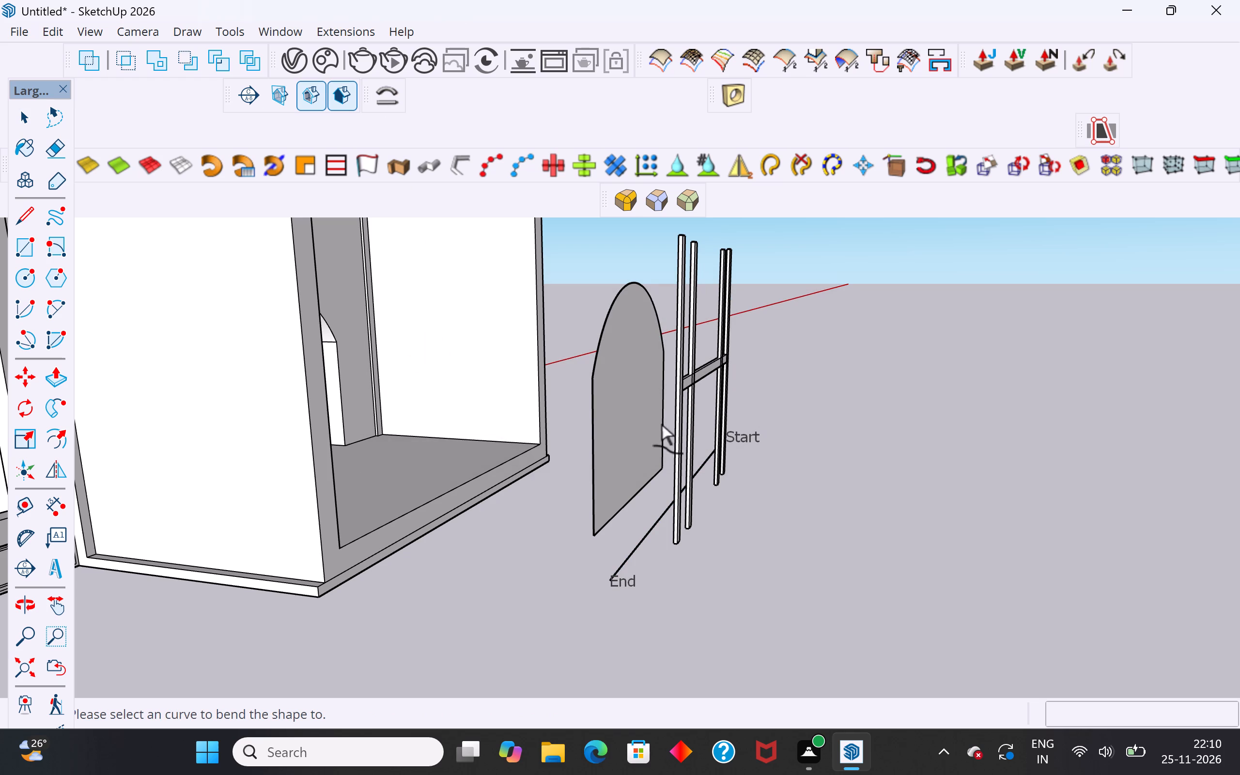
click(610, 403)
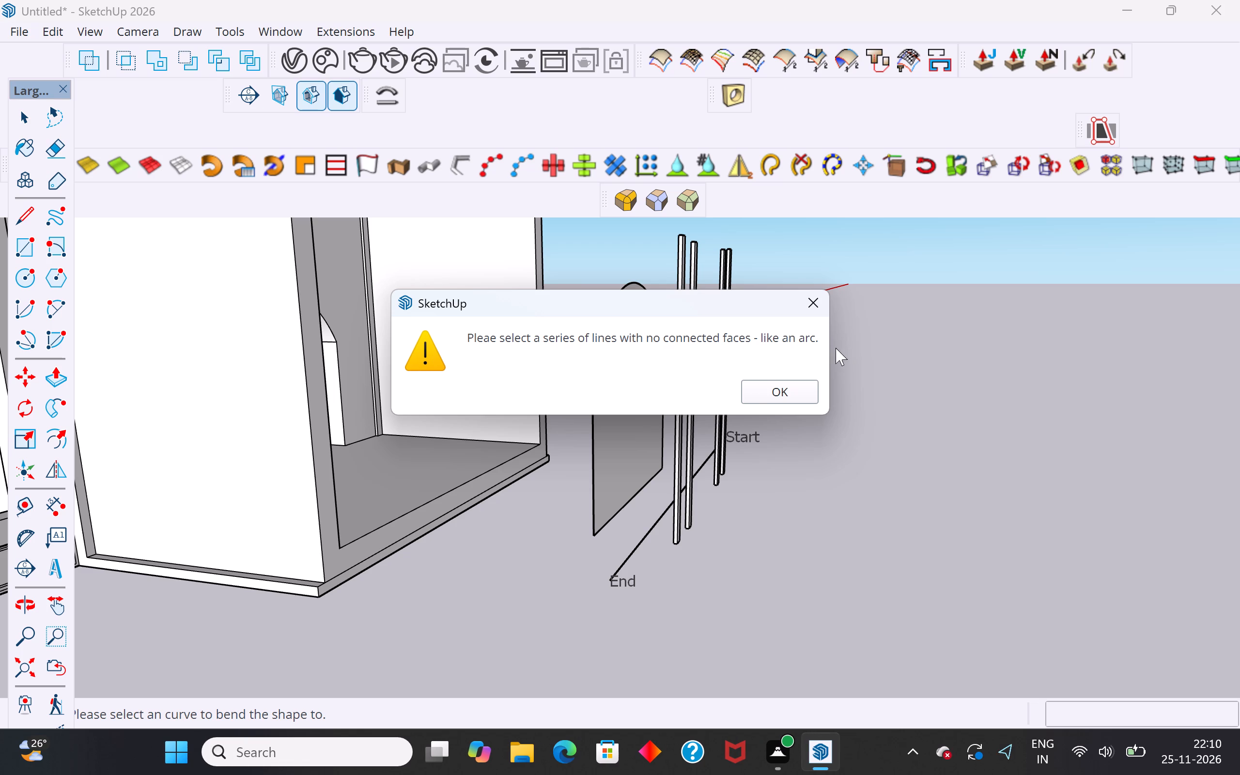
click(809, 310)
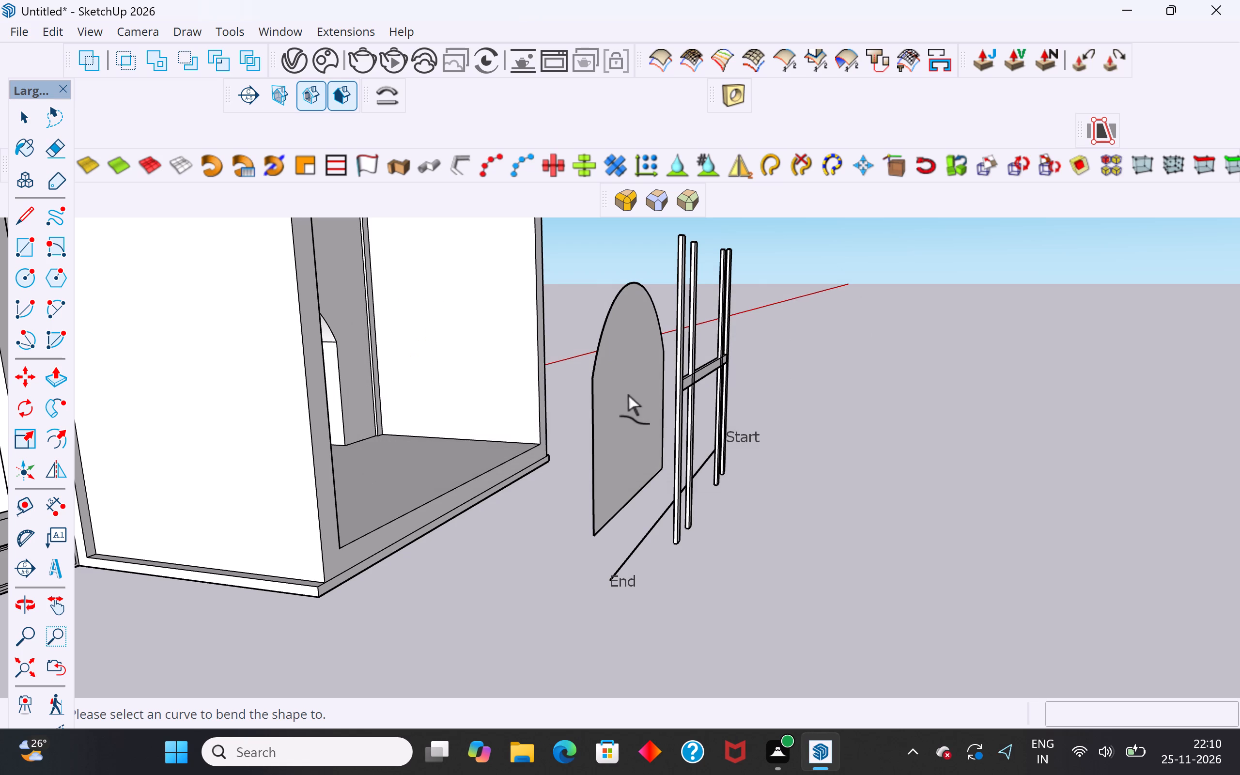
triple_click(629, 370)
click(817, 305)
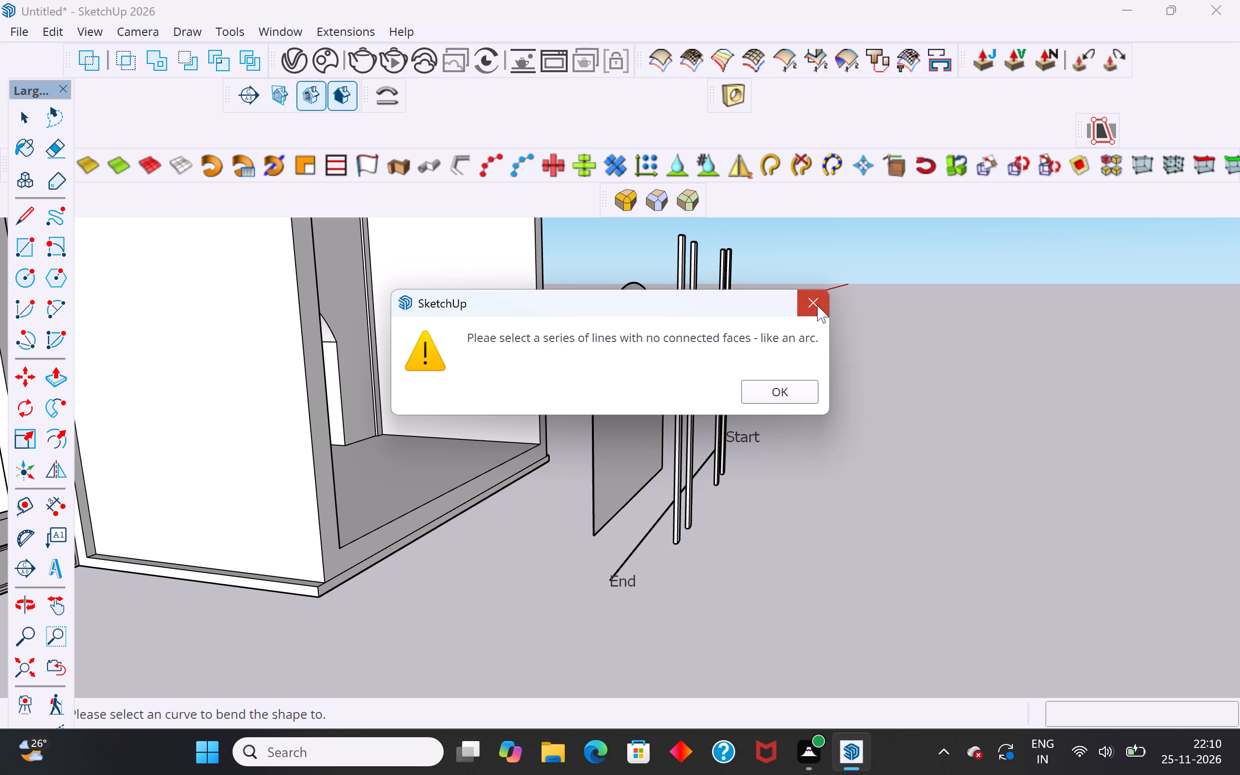
Group the freestanding arched panel's face together with its outline edges.
click(19, 123)
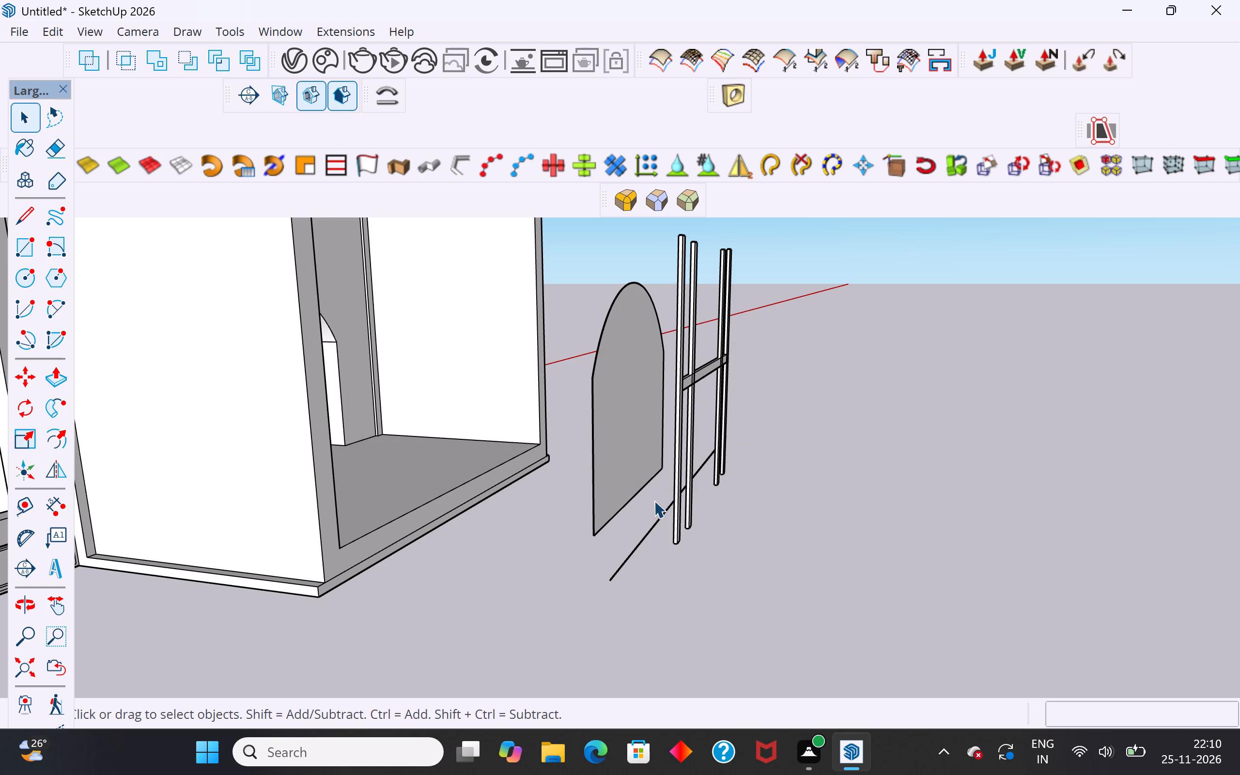
click(614, 396)
triple_click(618, 394)
right_click(618, 394)
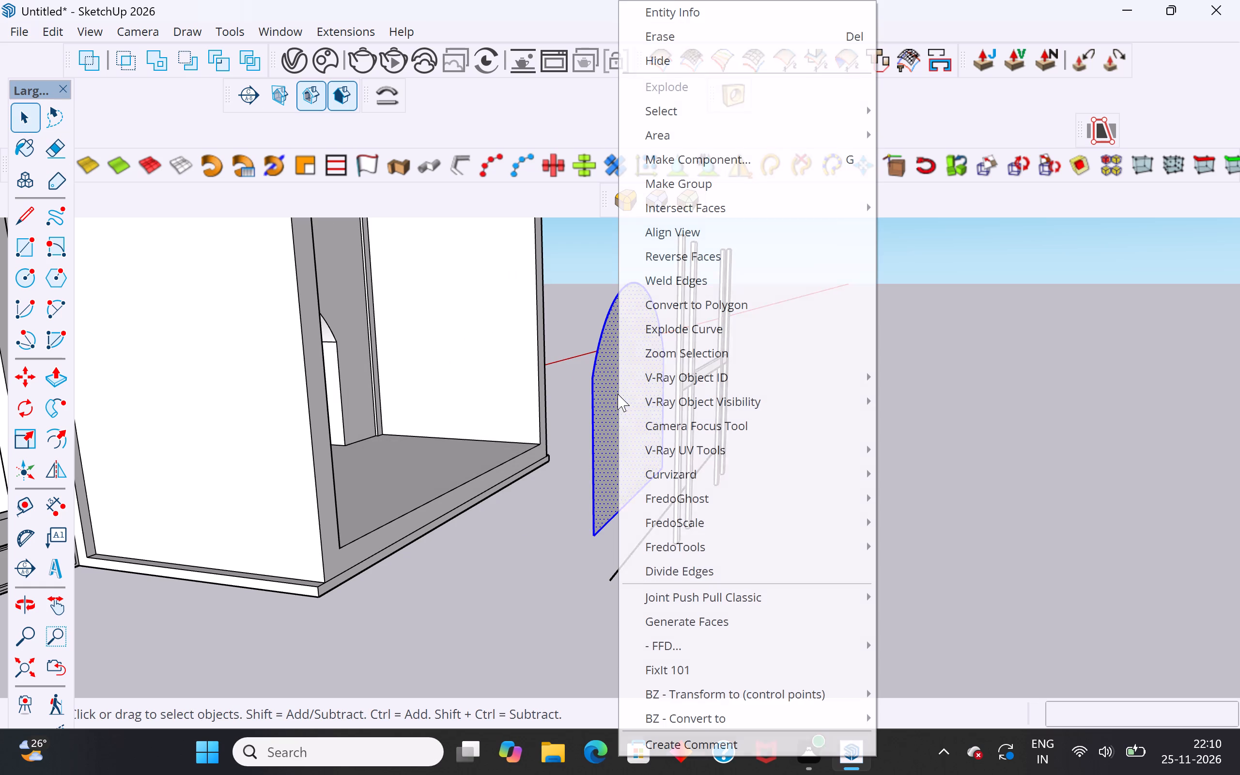
click(722, 185)
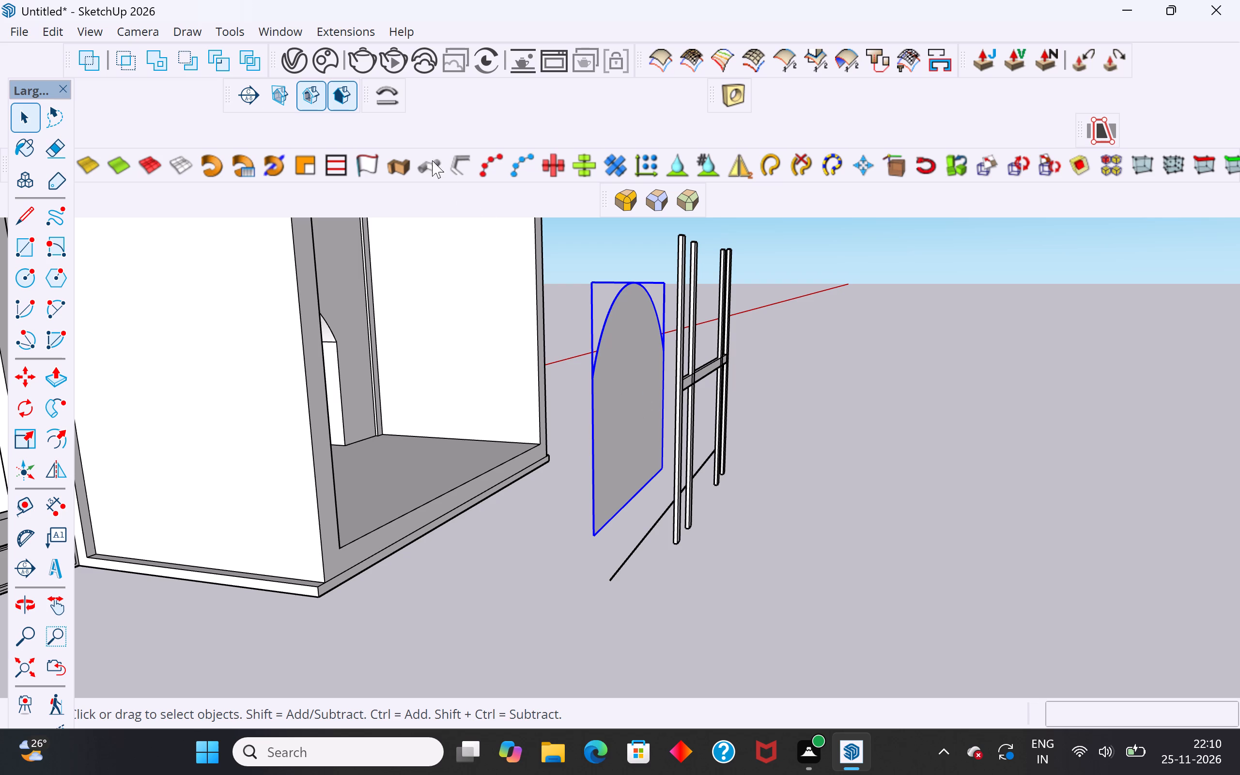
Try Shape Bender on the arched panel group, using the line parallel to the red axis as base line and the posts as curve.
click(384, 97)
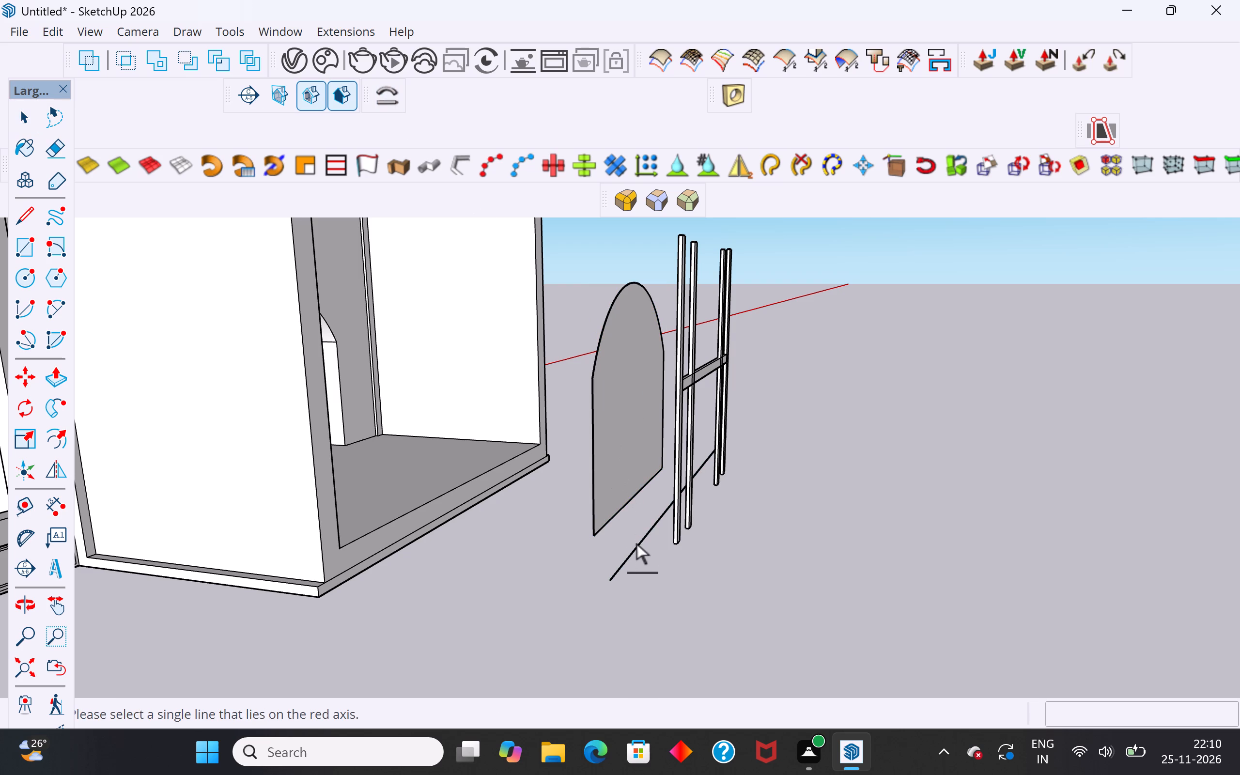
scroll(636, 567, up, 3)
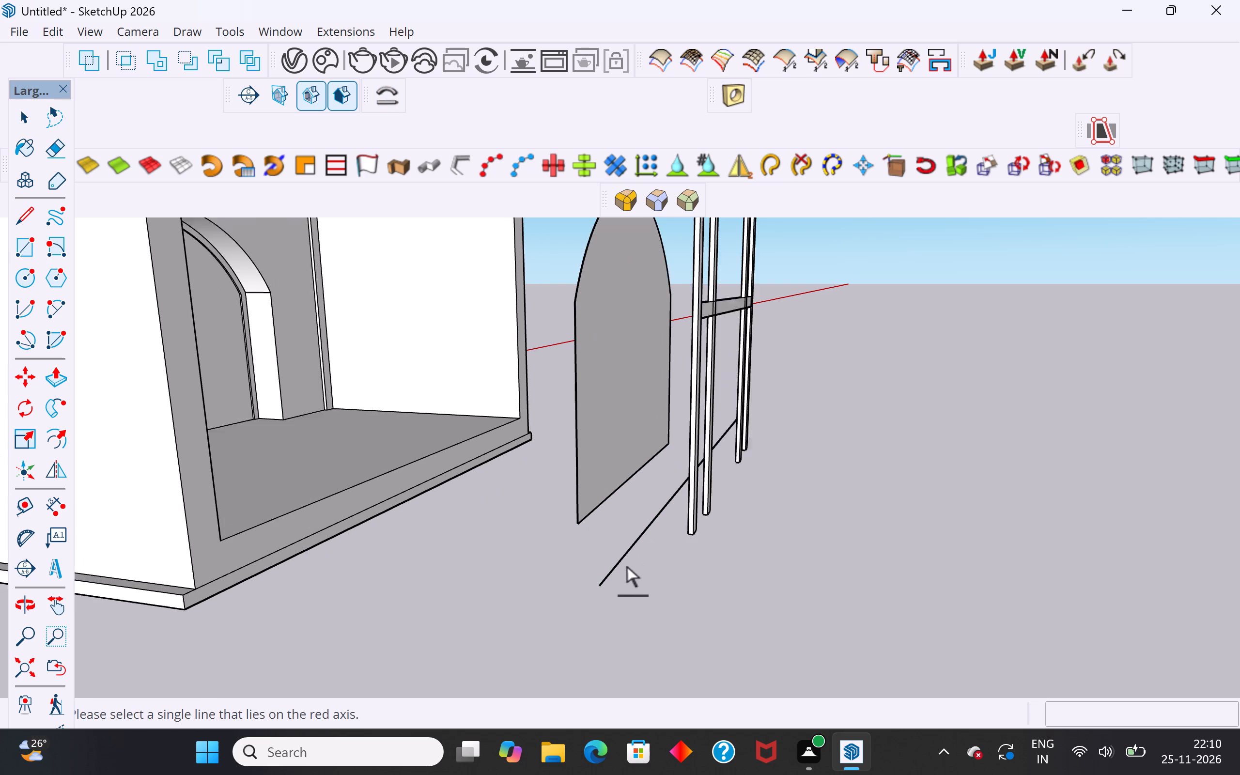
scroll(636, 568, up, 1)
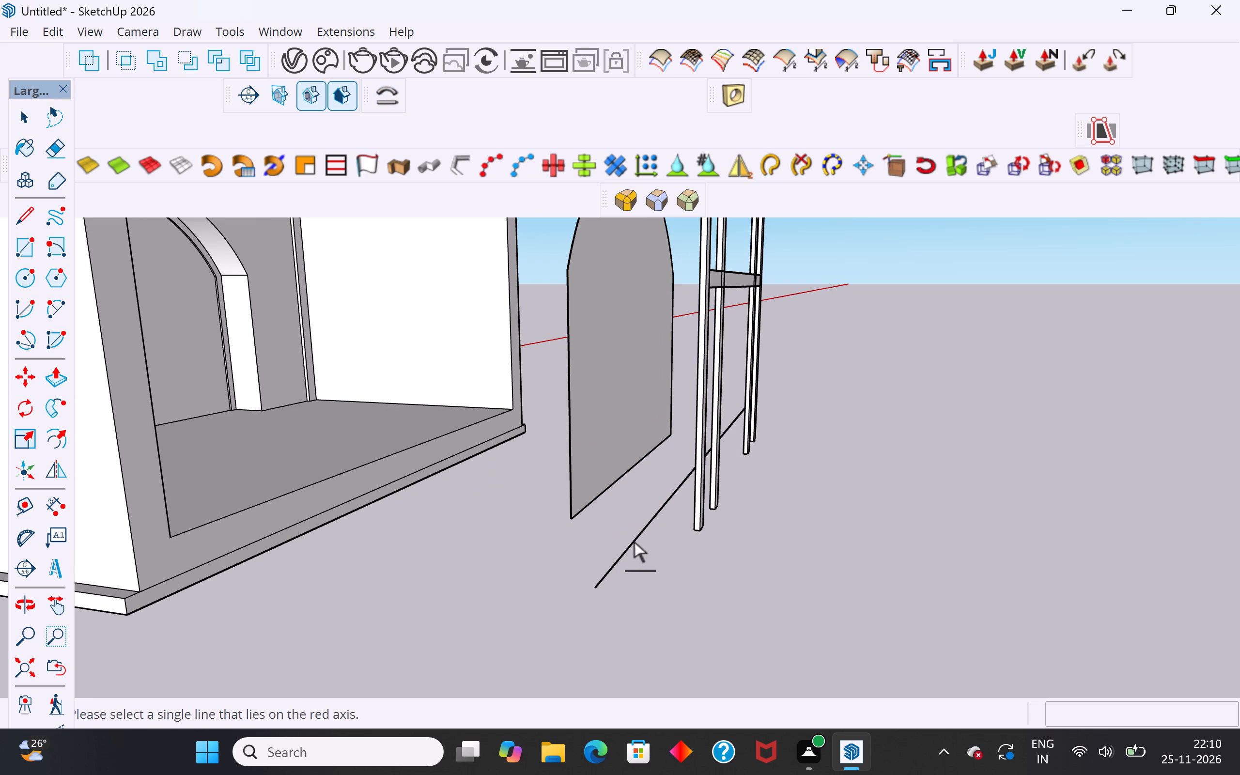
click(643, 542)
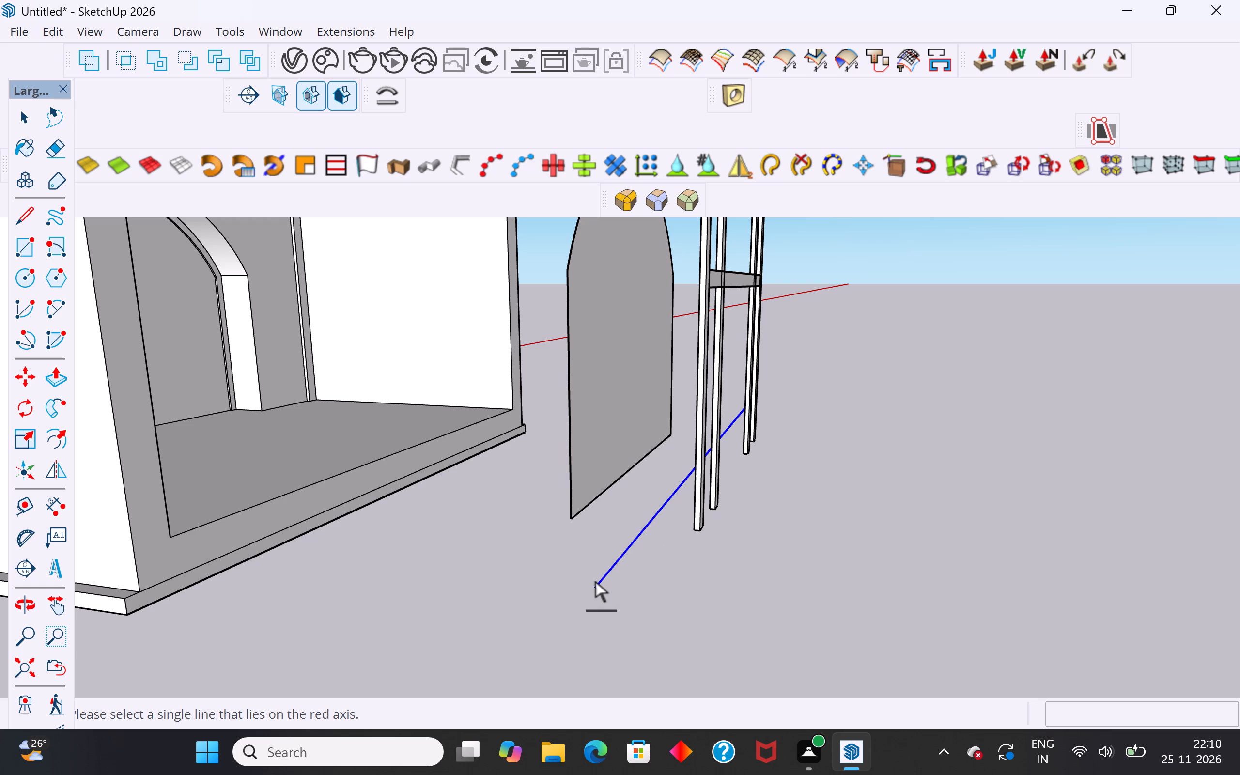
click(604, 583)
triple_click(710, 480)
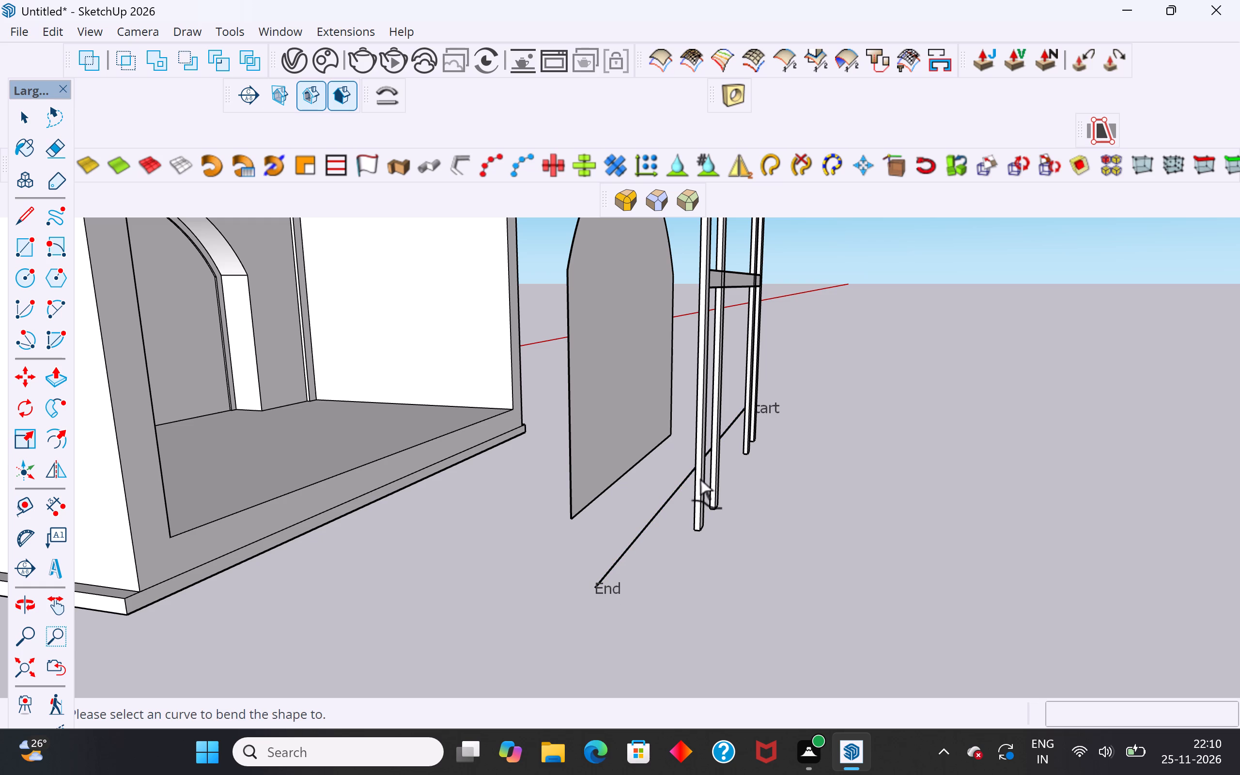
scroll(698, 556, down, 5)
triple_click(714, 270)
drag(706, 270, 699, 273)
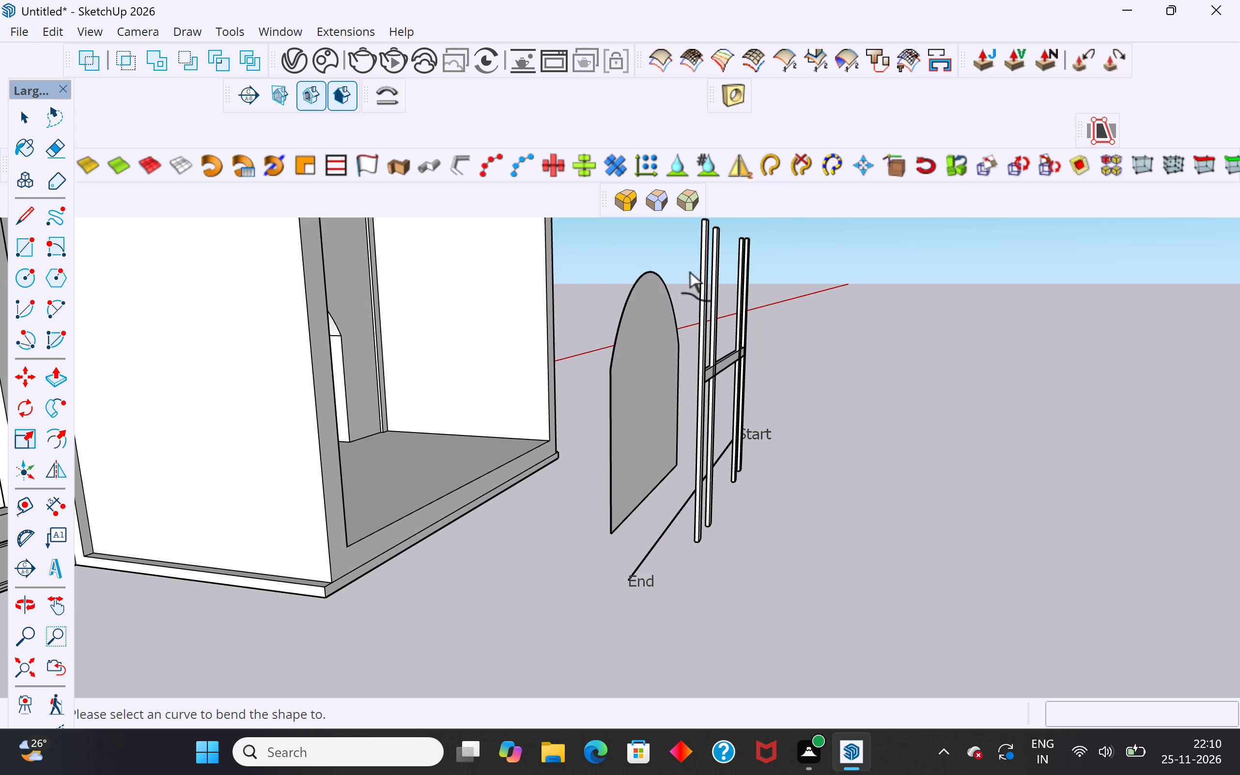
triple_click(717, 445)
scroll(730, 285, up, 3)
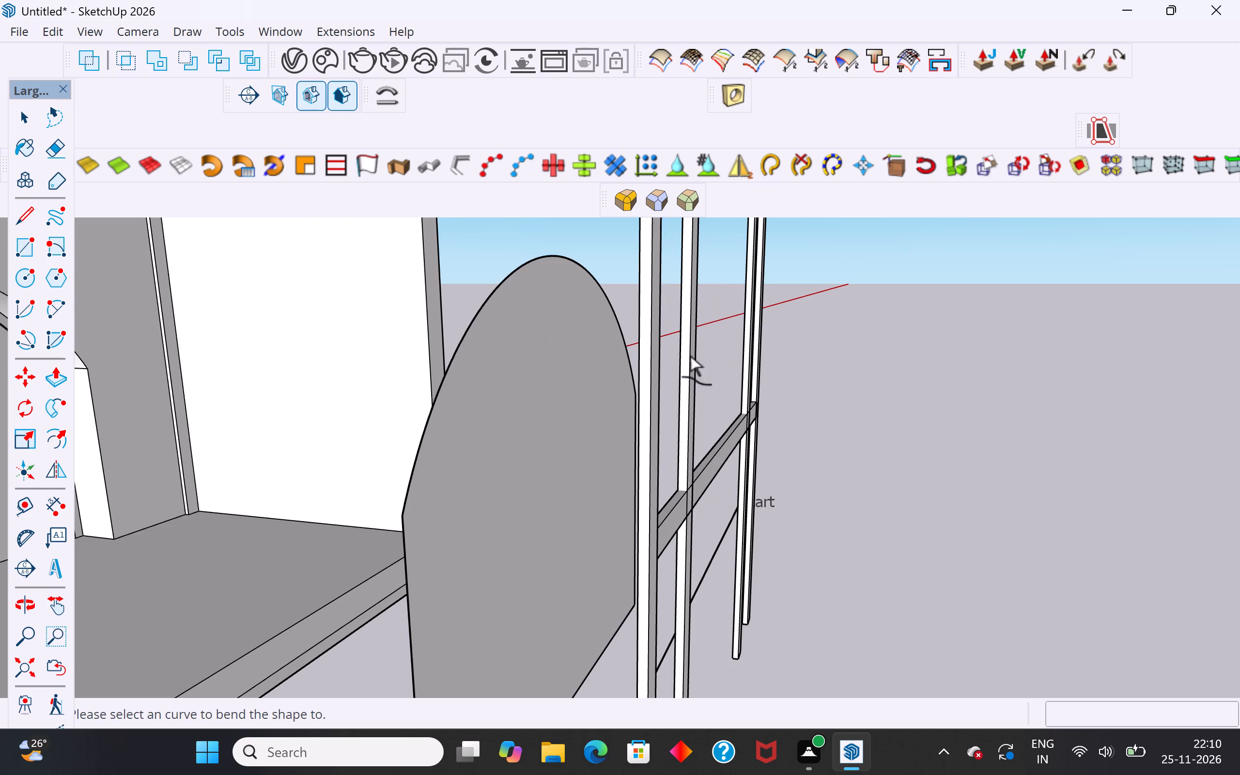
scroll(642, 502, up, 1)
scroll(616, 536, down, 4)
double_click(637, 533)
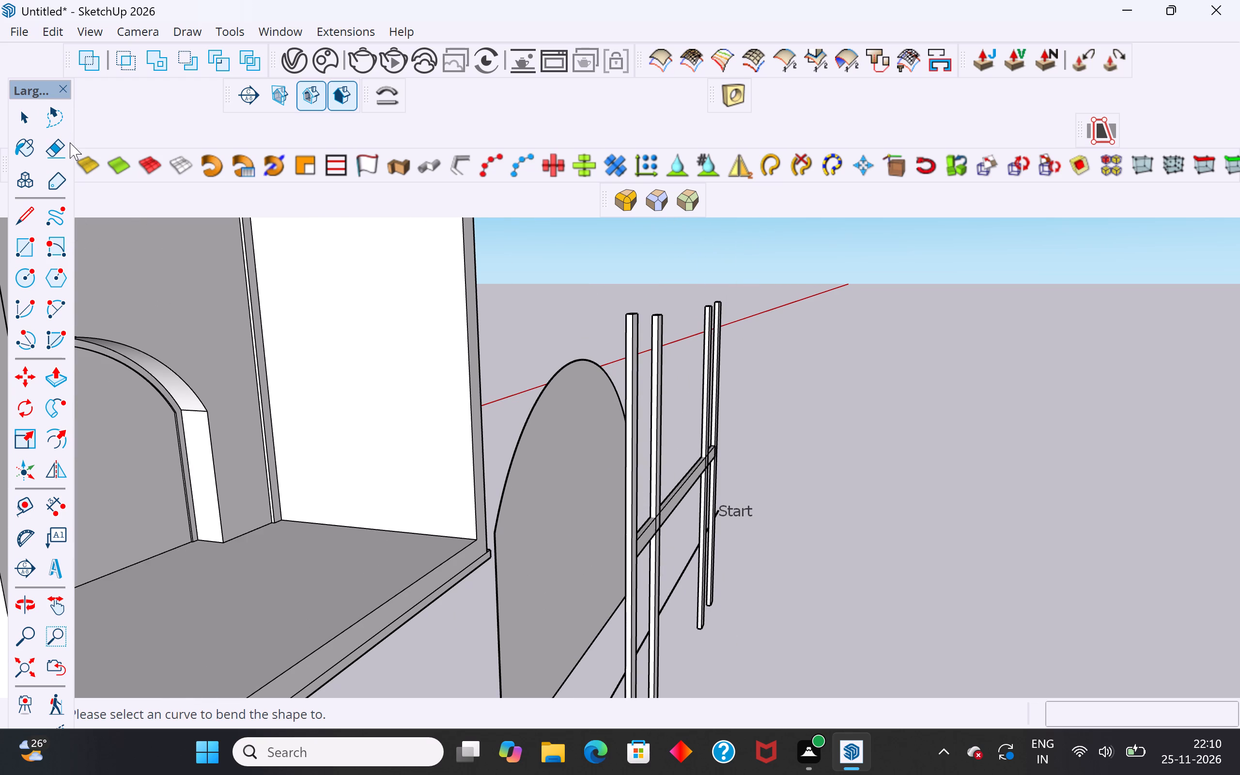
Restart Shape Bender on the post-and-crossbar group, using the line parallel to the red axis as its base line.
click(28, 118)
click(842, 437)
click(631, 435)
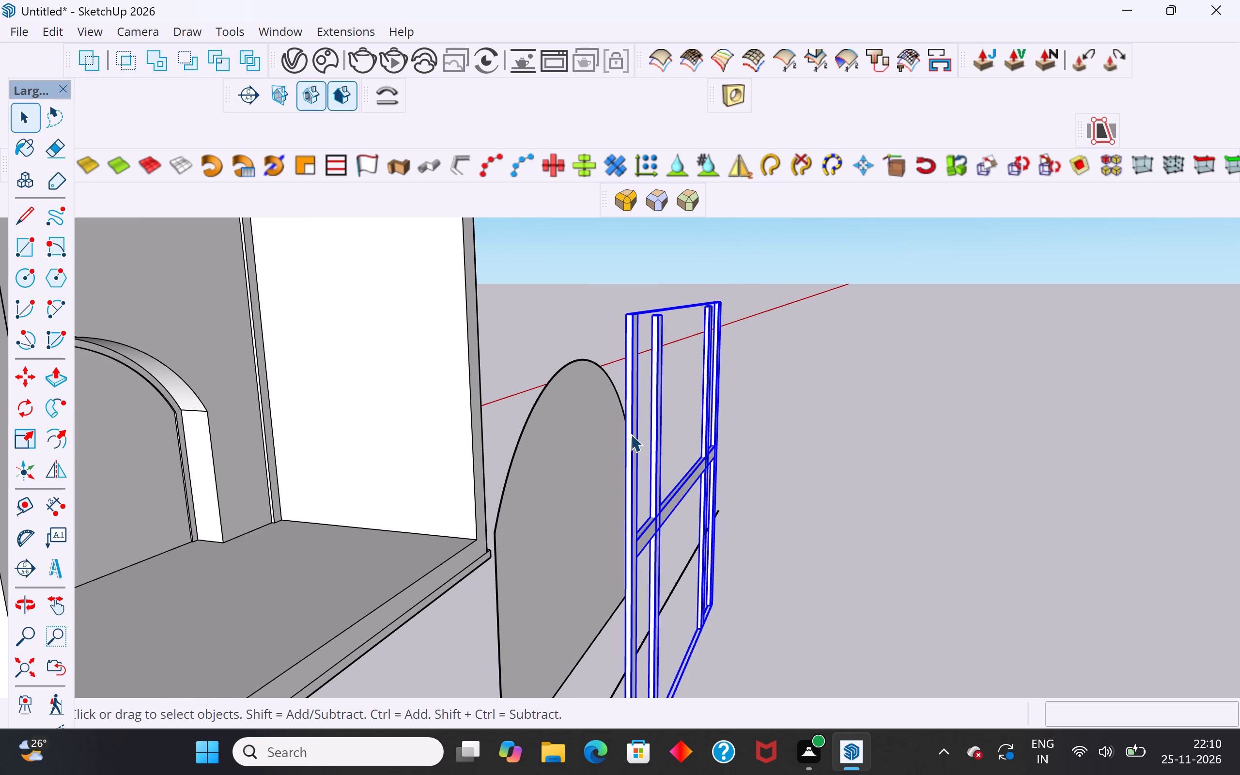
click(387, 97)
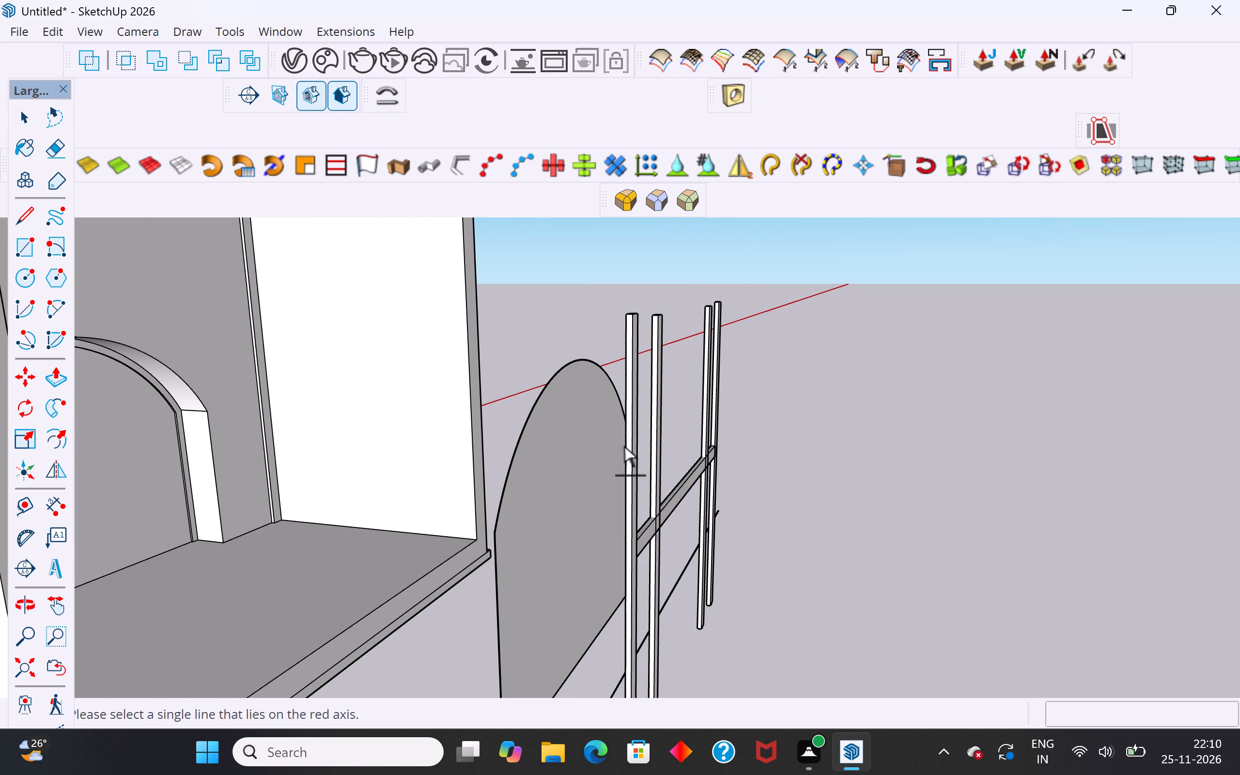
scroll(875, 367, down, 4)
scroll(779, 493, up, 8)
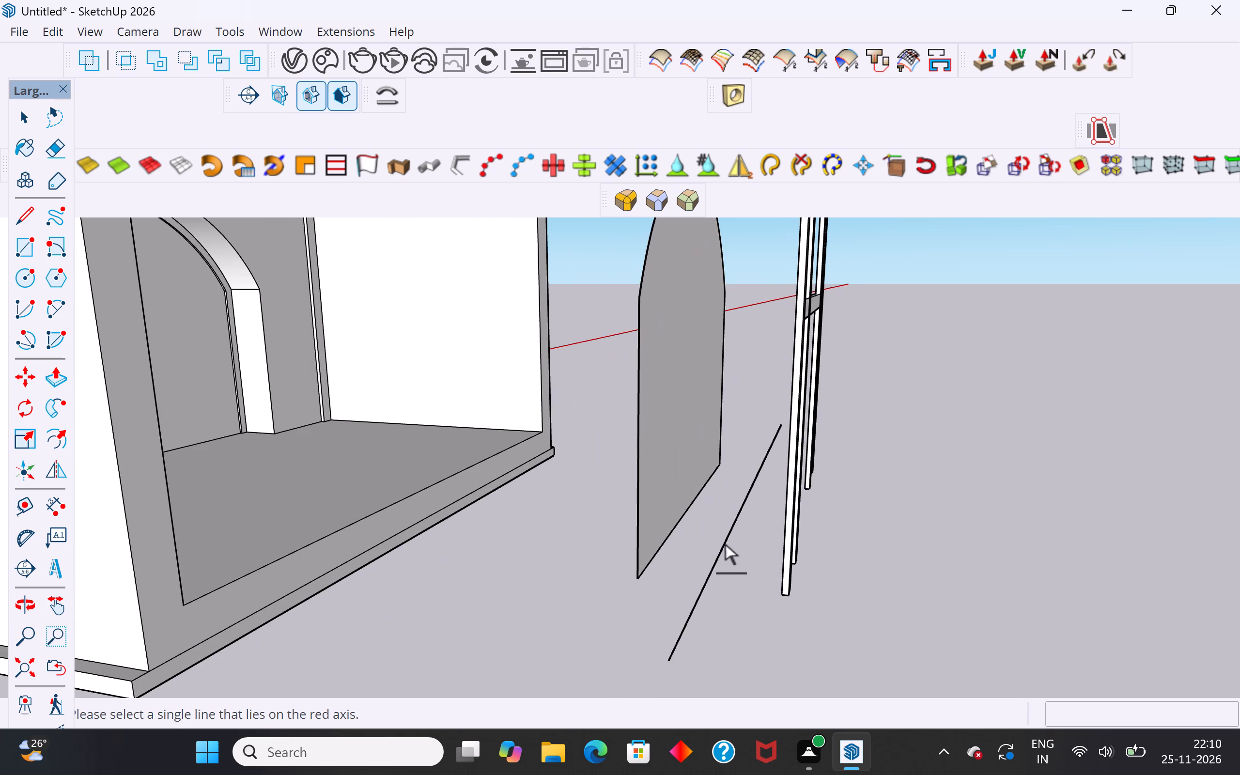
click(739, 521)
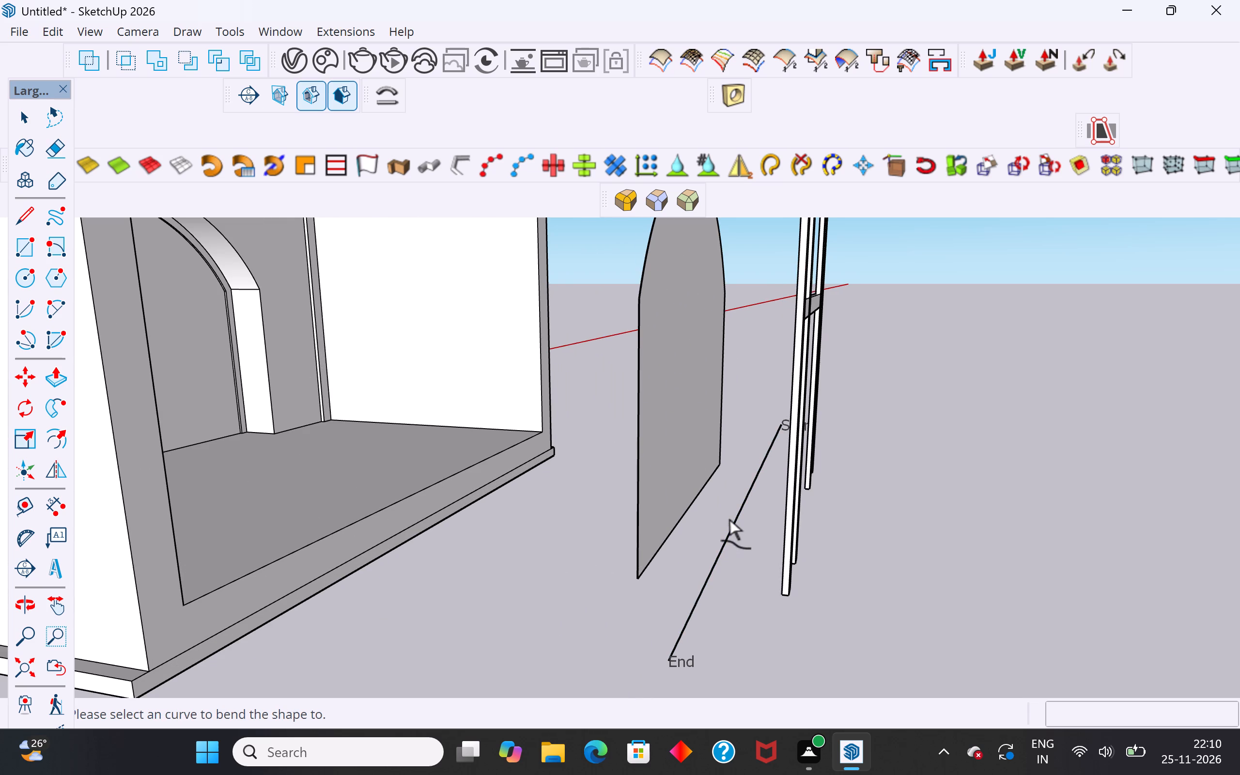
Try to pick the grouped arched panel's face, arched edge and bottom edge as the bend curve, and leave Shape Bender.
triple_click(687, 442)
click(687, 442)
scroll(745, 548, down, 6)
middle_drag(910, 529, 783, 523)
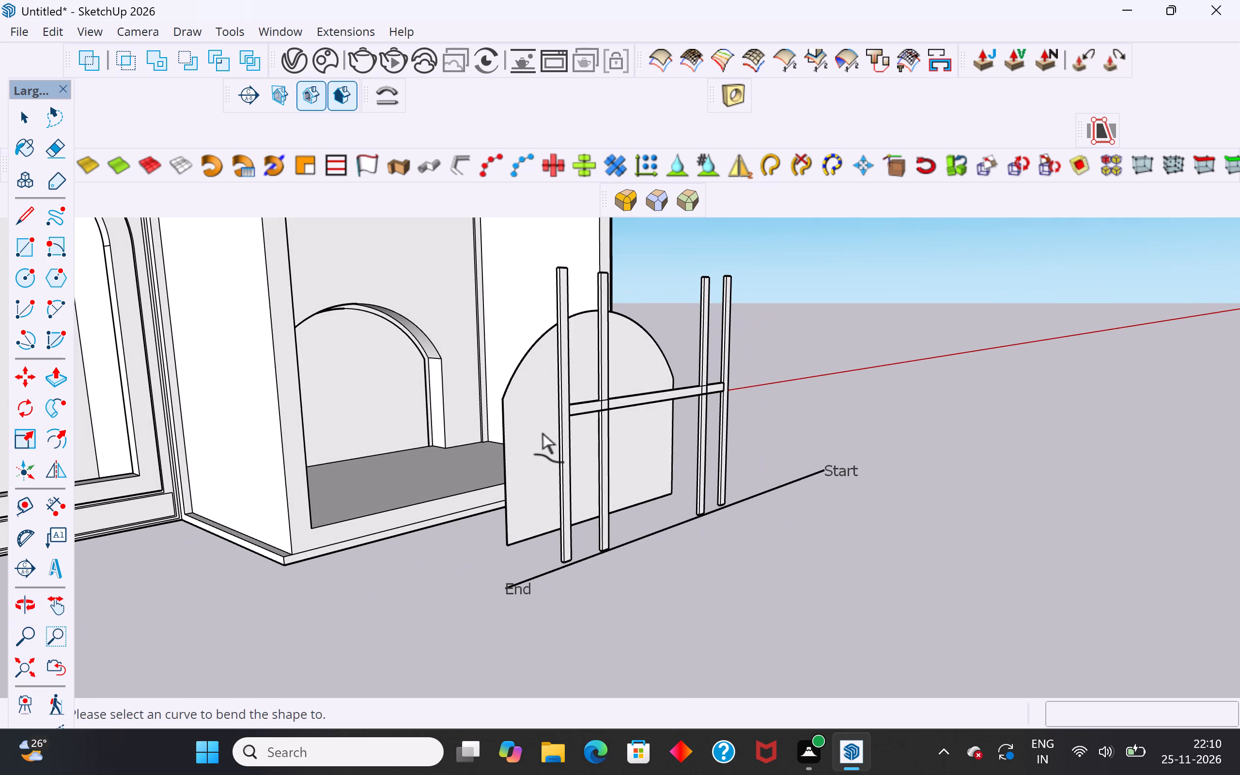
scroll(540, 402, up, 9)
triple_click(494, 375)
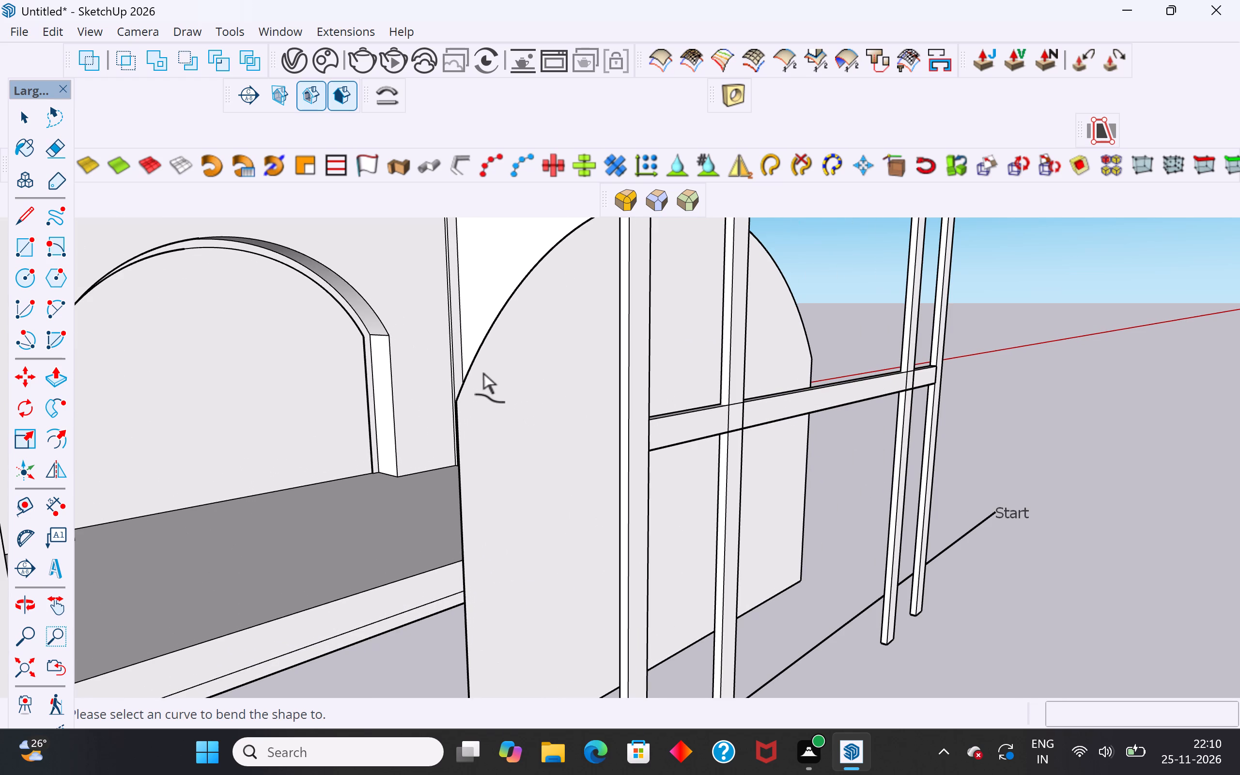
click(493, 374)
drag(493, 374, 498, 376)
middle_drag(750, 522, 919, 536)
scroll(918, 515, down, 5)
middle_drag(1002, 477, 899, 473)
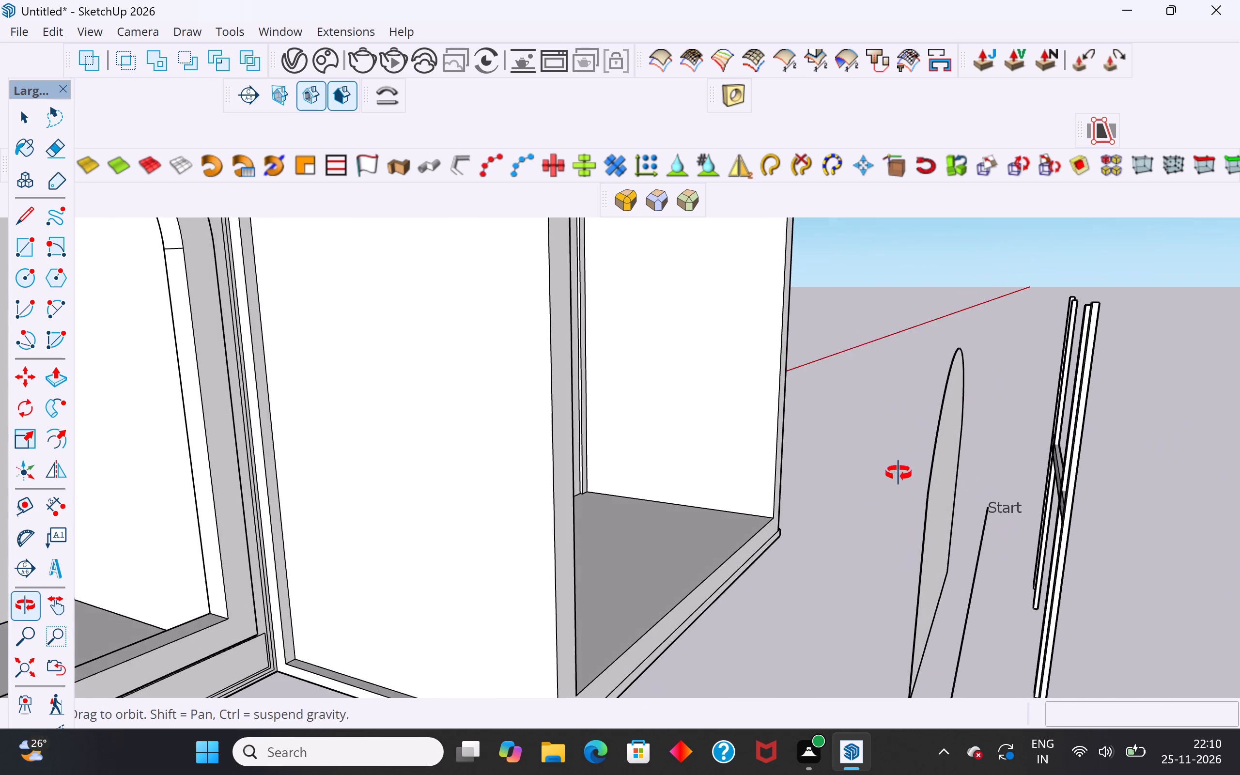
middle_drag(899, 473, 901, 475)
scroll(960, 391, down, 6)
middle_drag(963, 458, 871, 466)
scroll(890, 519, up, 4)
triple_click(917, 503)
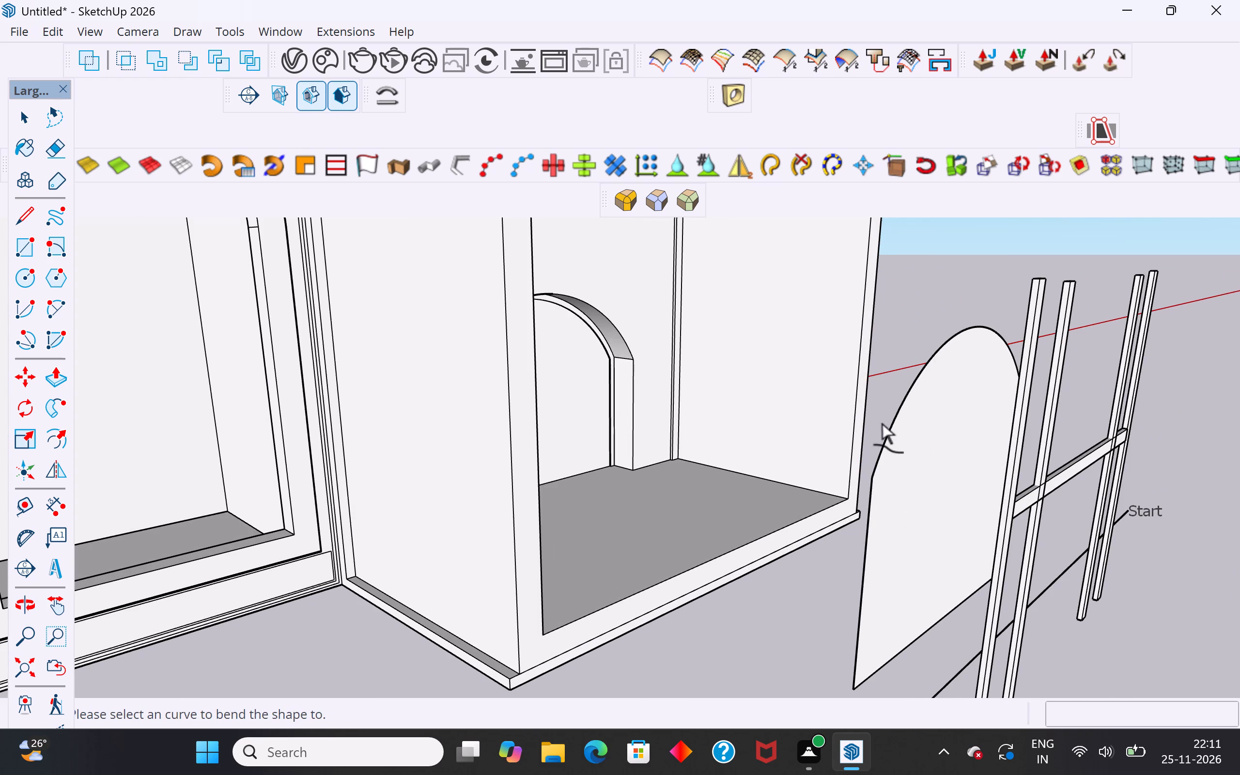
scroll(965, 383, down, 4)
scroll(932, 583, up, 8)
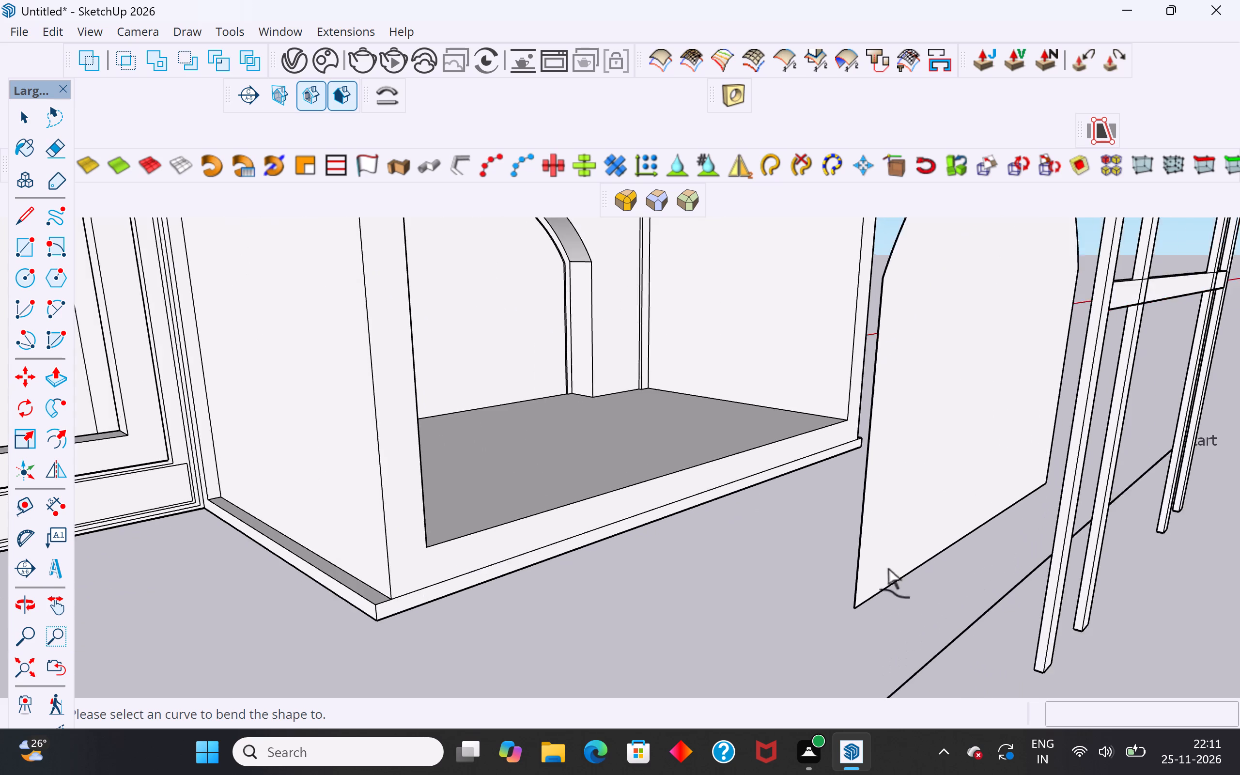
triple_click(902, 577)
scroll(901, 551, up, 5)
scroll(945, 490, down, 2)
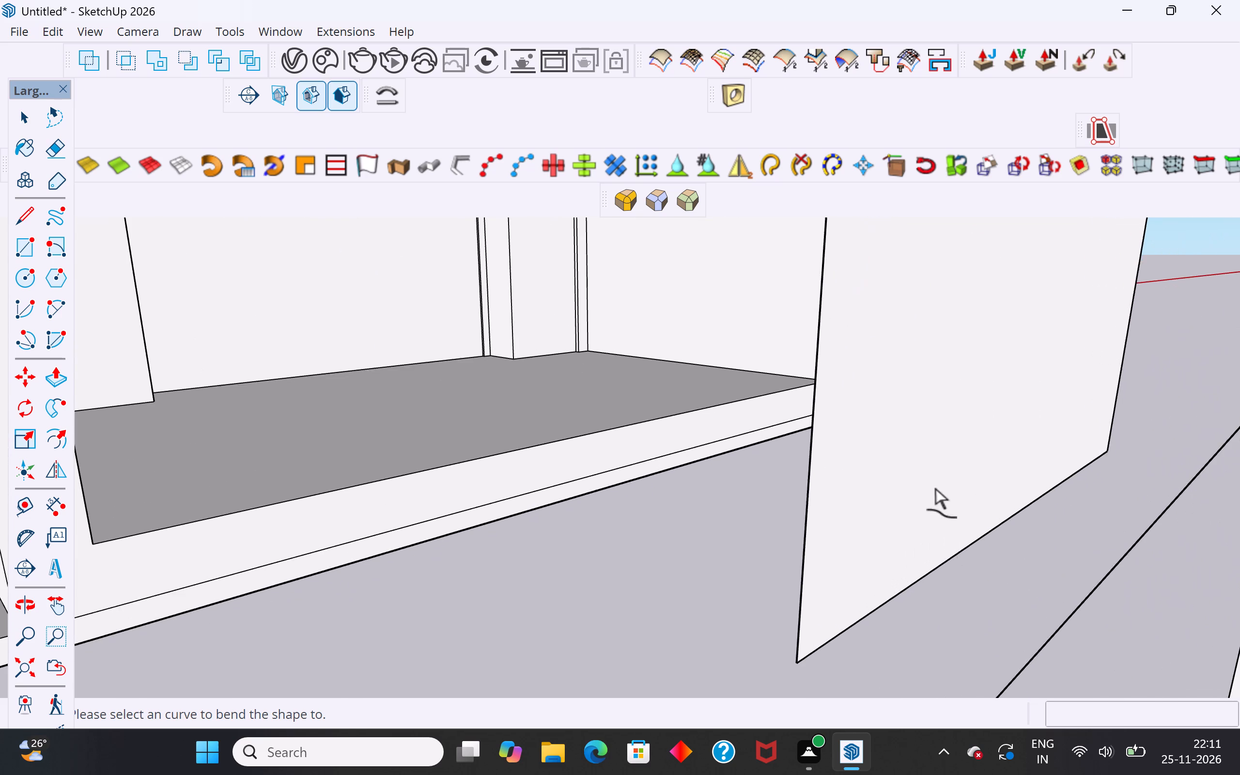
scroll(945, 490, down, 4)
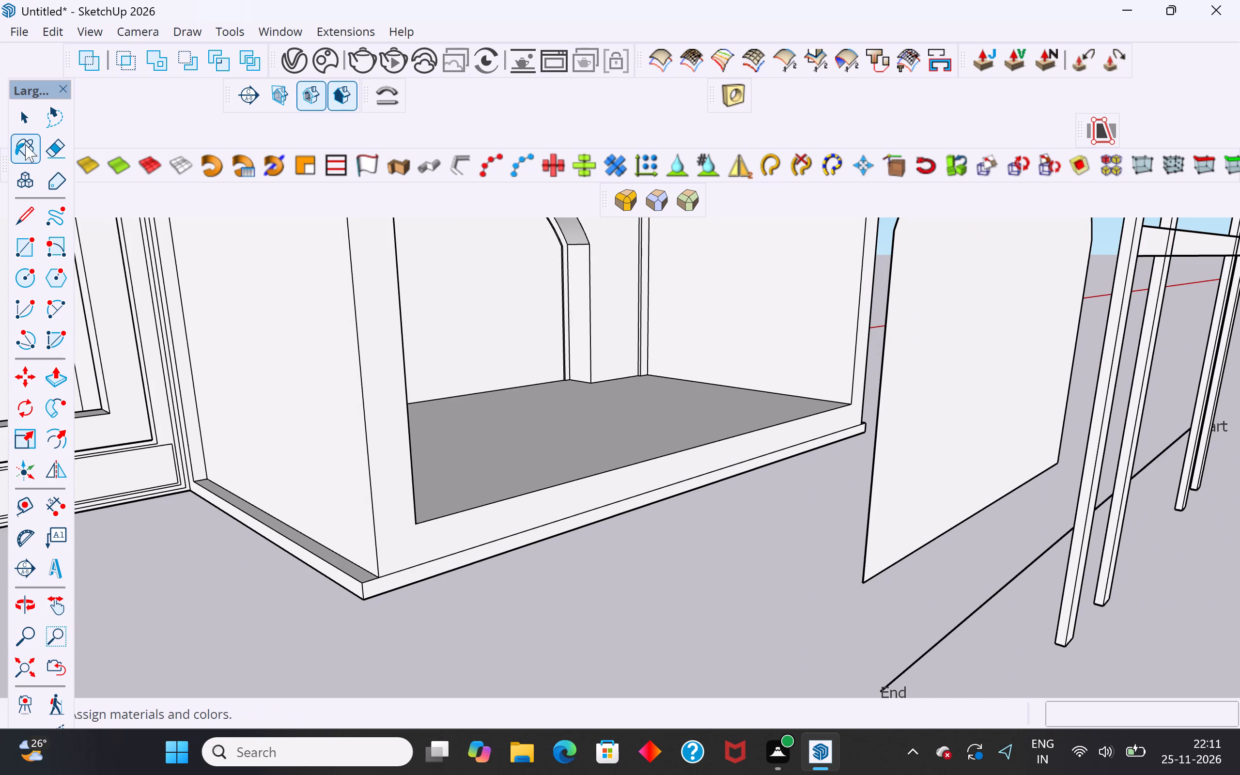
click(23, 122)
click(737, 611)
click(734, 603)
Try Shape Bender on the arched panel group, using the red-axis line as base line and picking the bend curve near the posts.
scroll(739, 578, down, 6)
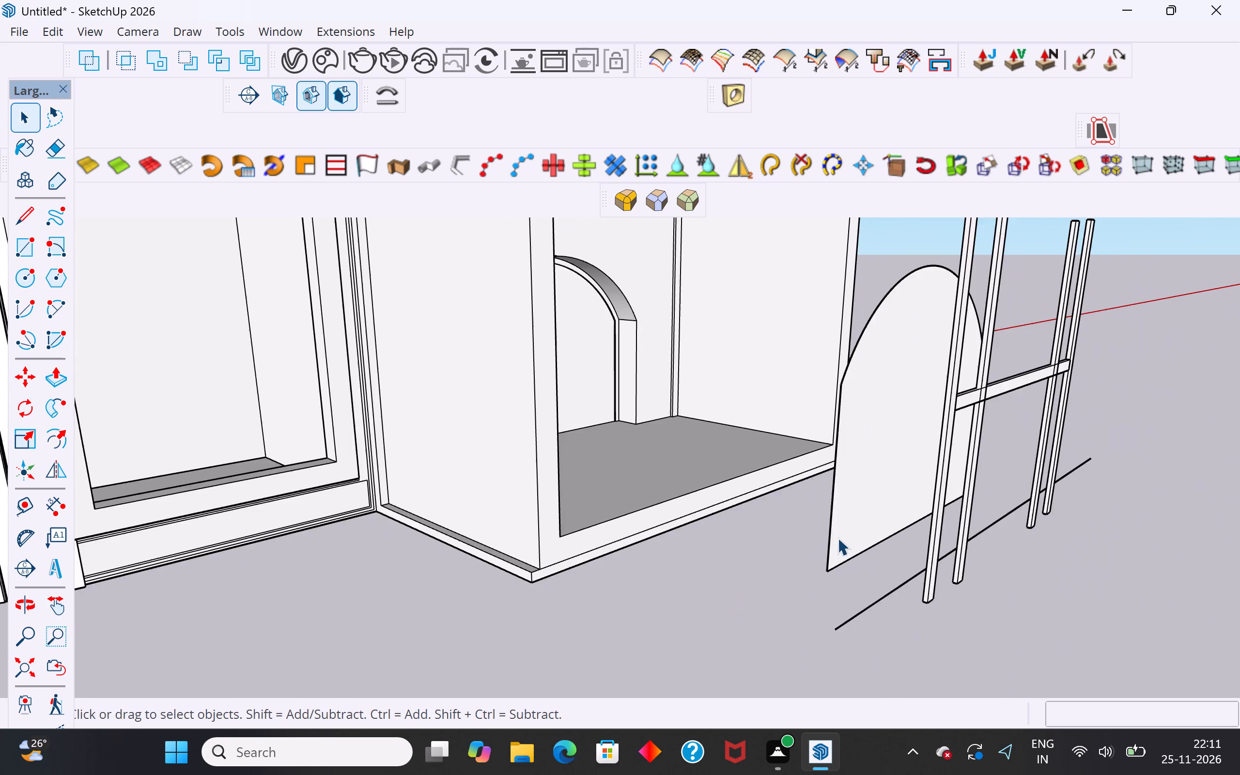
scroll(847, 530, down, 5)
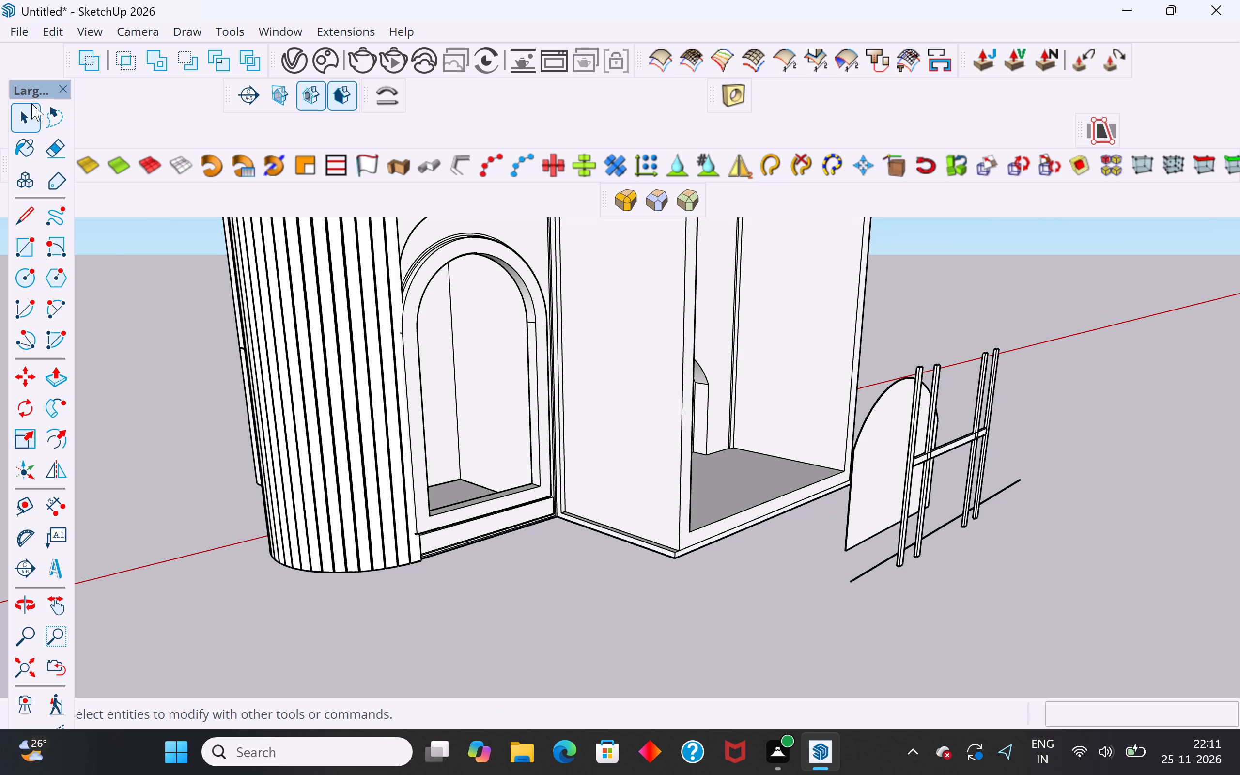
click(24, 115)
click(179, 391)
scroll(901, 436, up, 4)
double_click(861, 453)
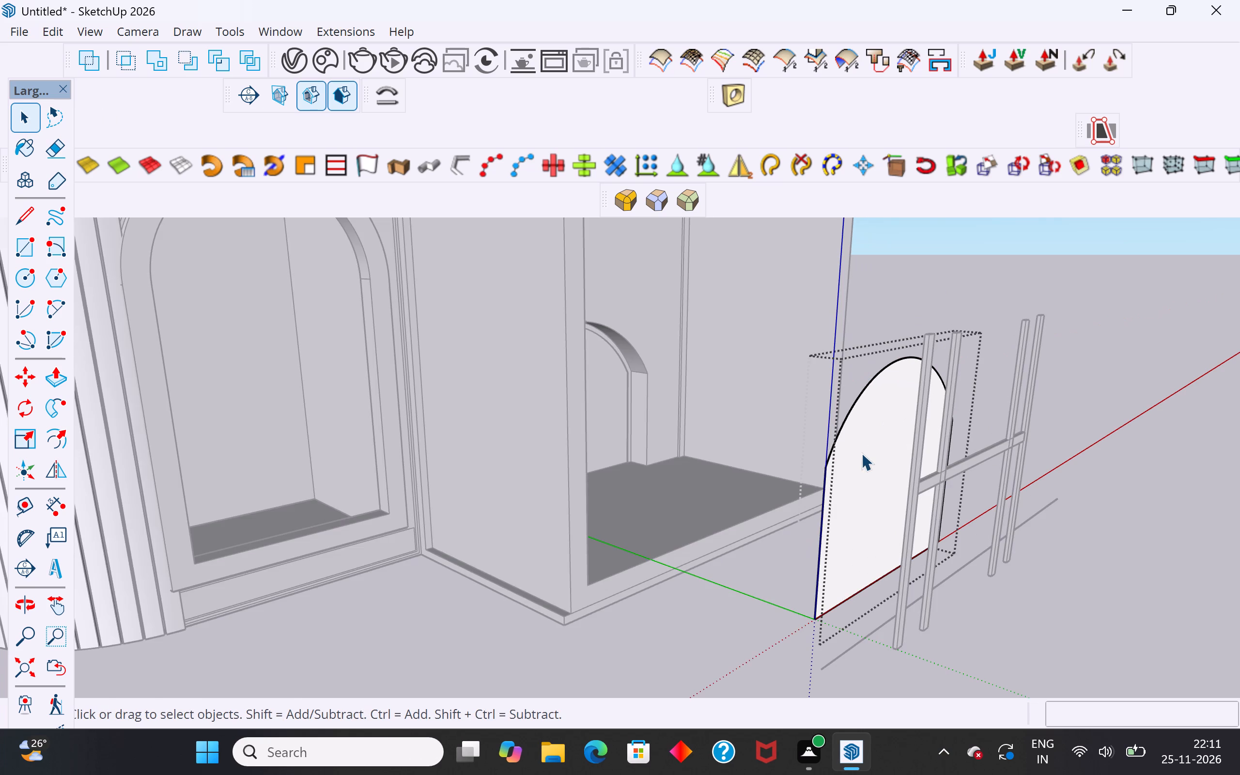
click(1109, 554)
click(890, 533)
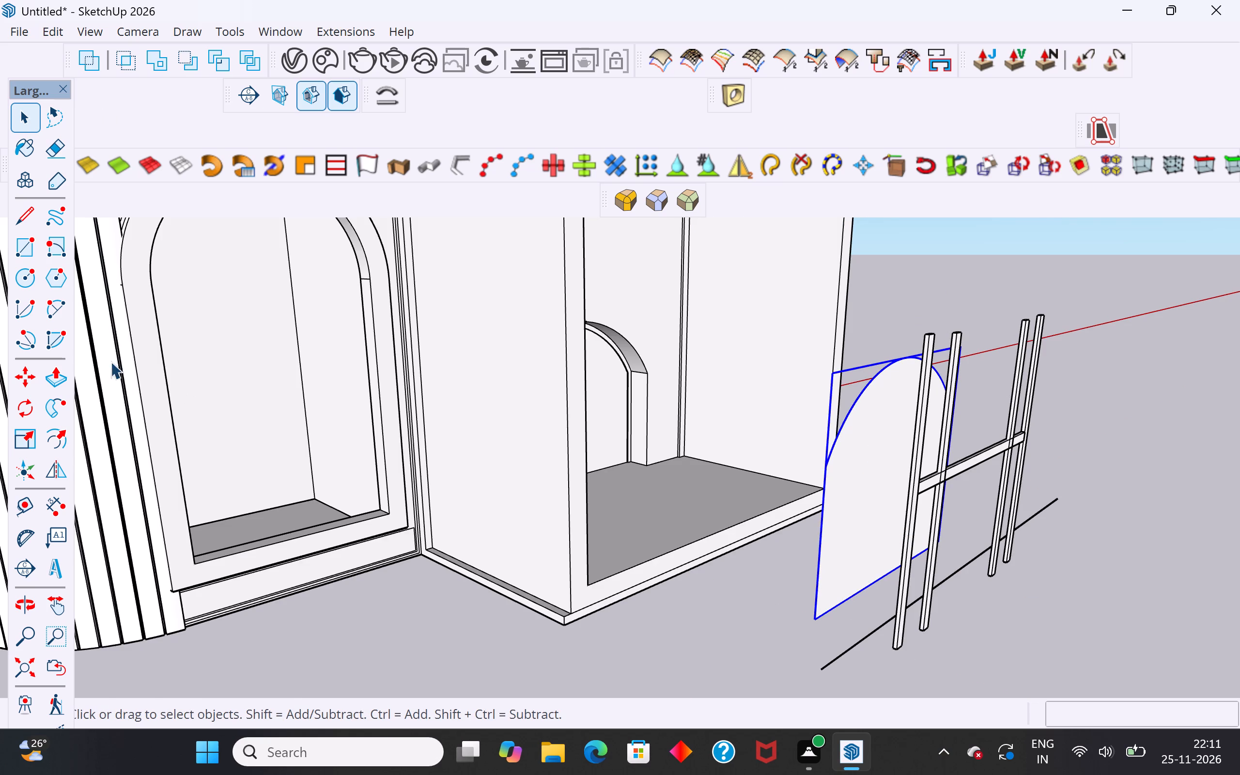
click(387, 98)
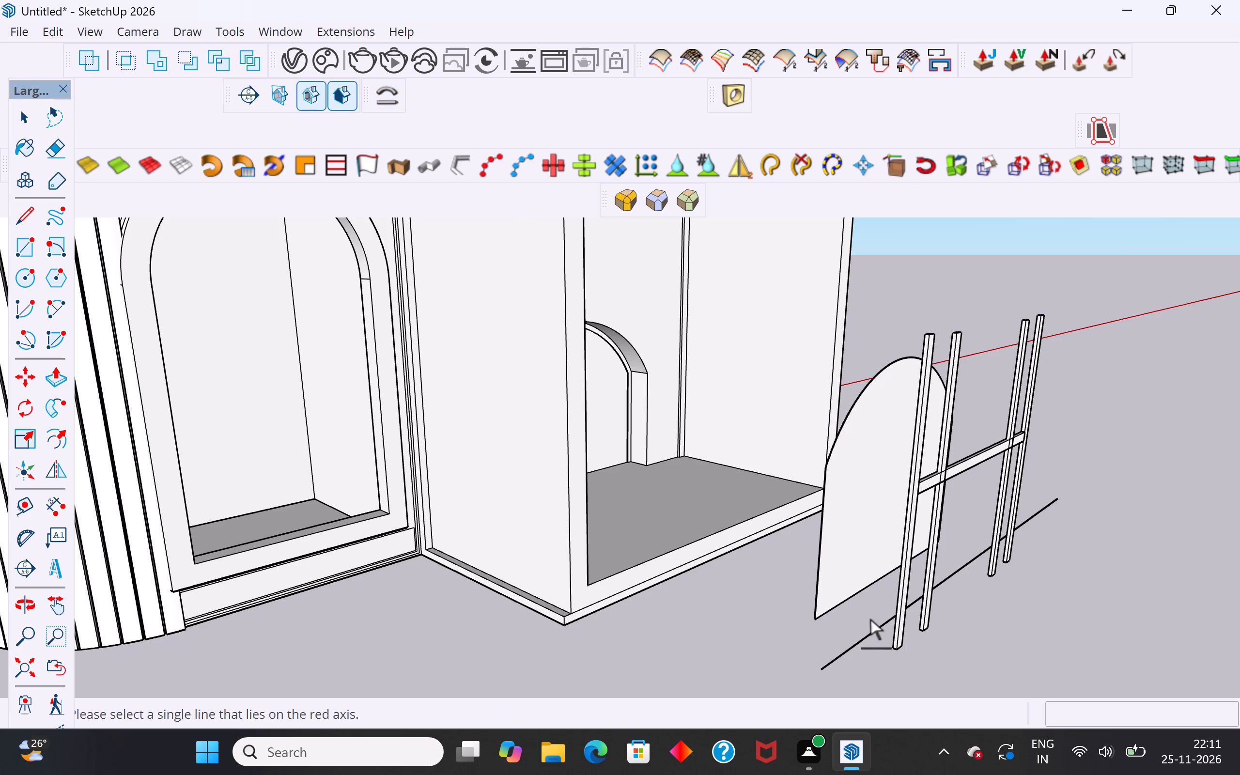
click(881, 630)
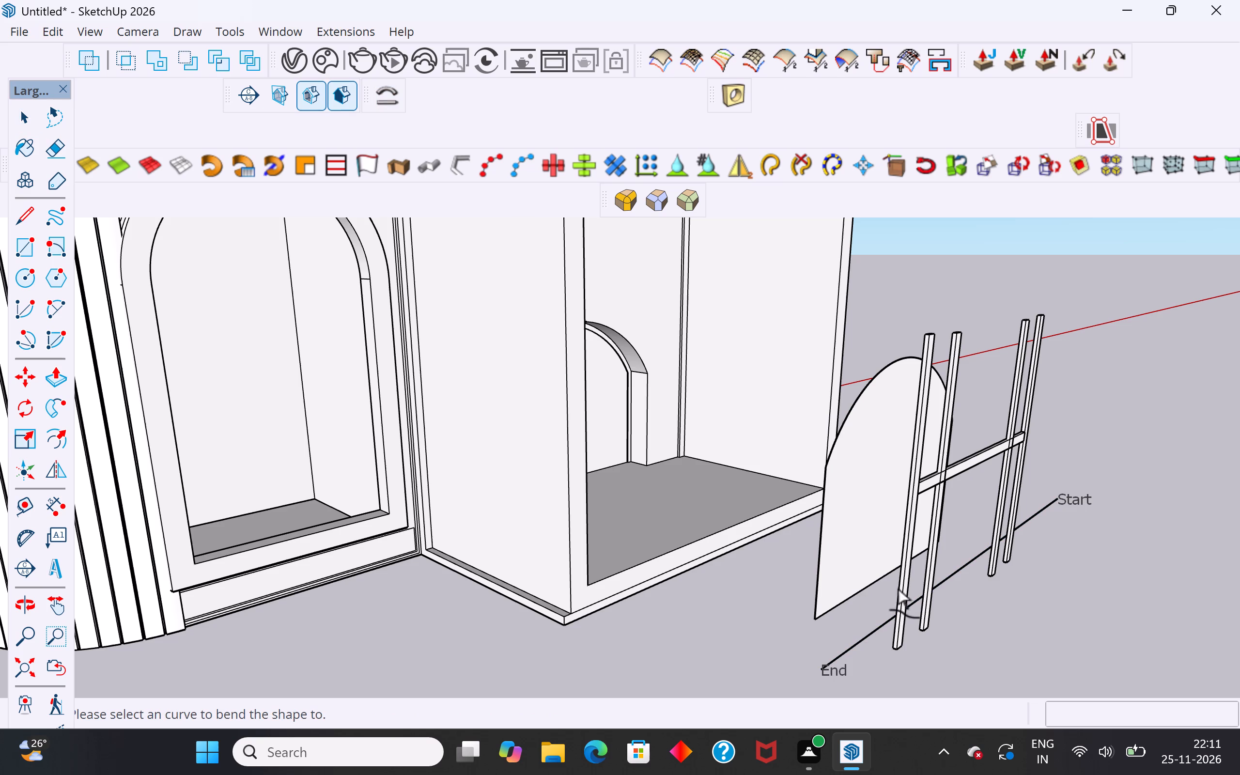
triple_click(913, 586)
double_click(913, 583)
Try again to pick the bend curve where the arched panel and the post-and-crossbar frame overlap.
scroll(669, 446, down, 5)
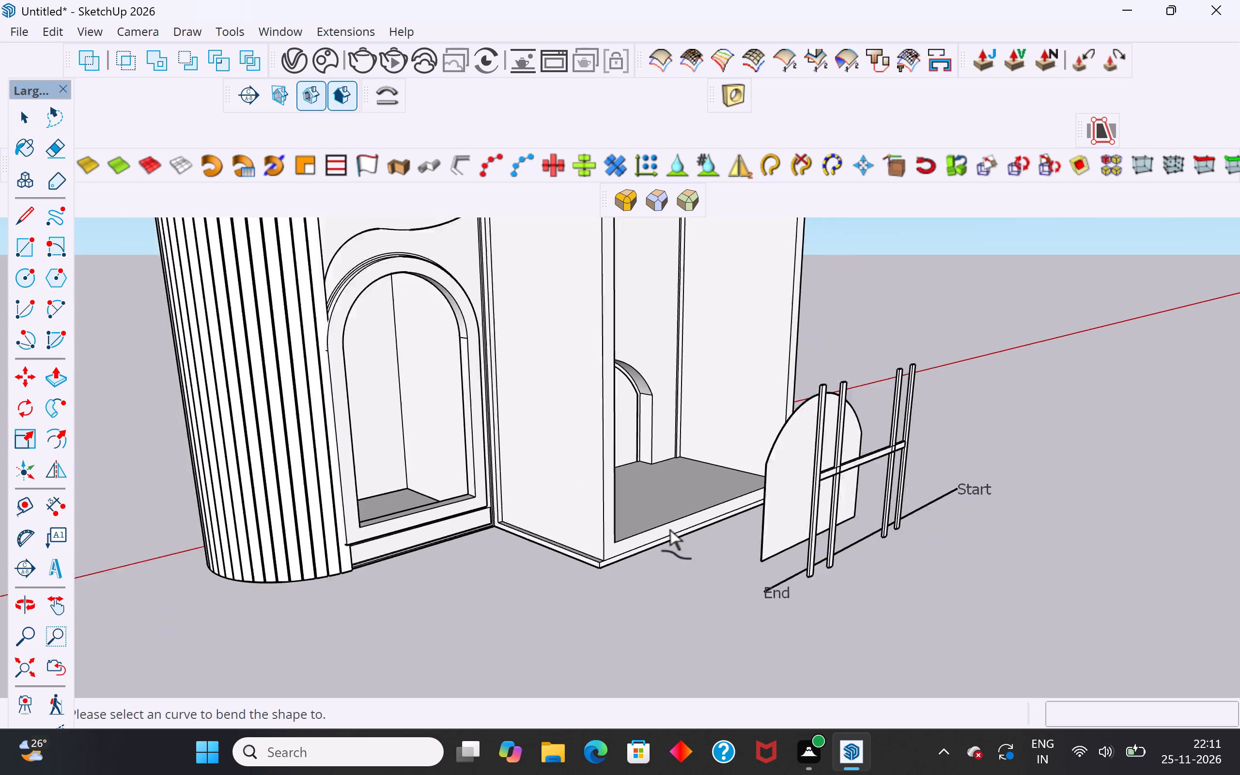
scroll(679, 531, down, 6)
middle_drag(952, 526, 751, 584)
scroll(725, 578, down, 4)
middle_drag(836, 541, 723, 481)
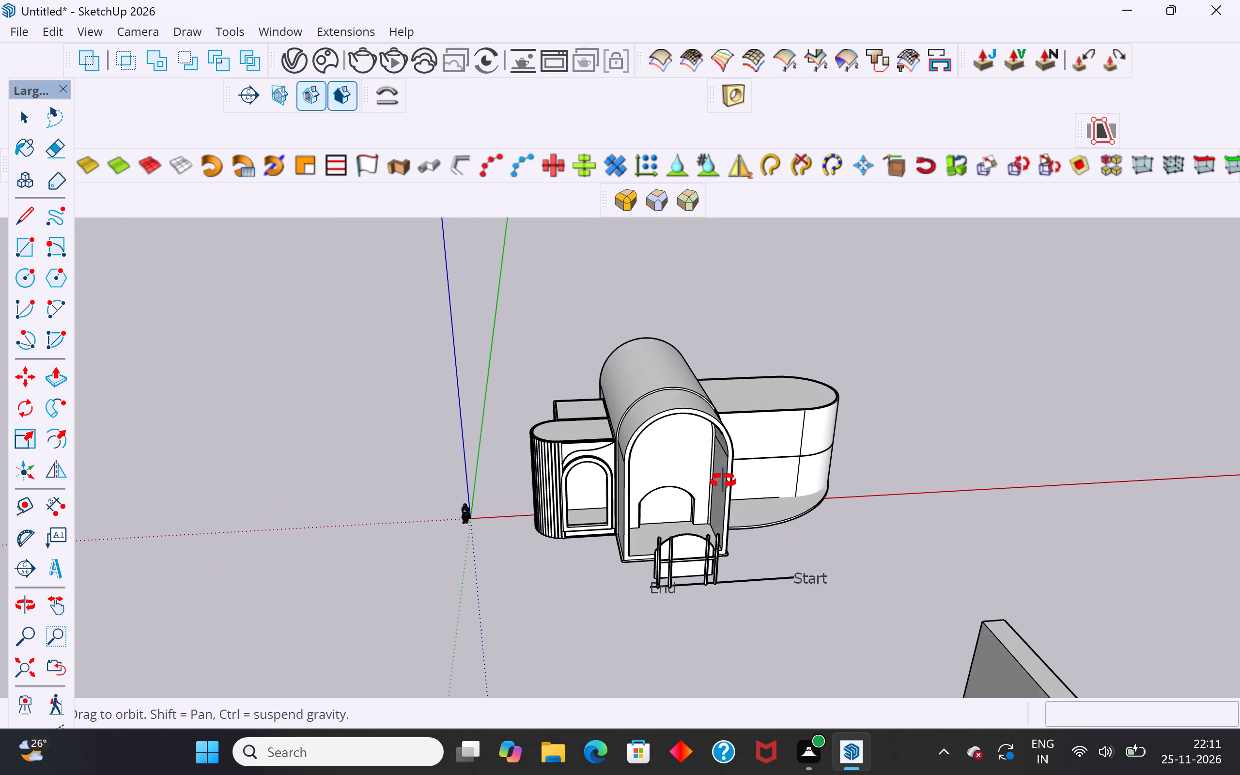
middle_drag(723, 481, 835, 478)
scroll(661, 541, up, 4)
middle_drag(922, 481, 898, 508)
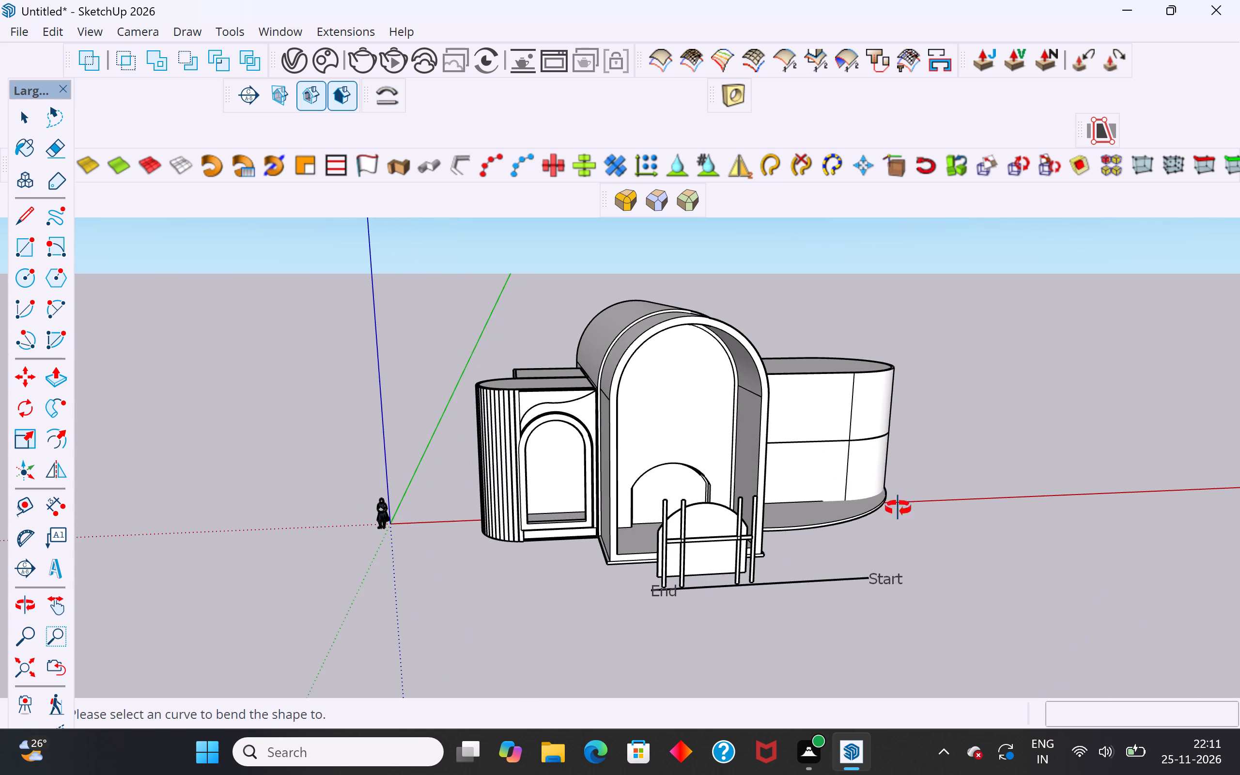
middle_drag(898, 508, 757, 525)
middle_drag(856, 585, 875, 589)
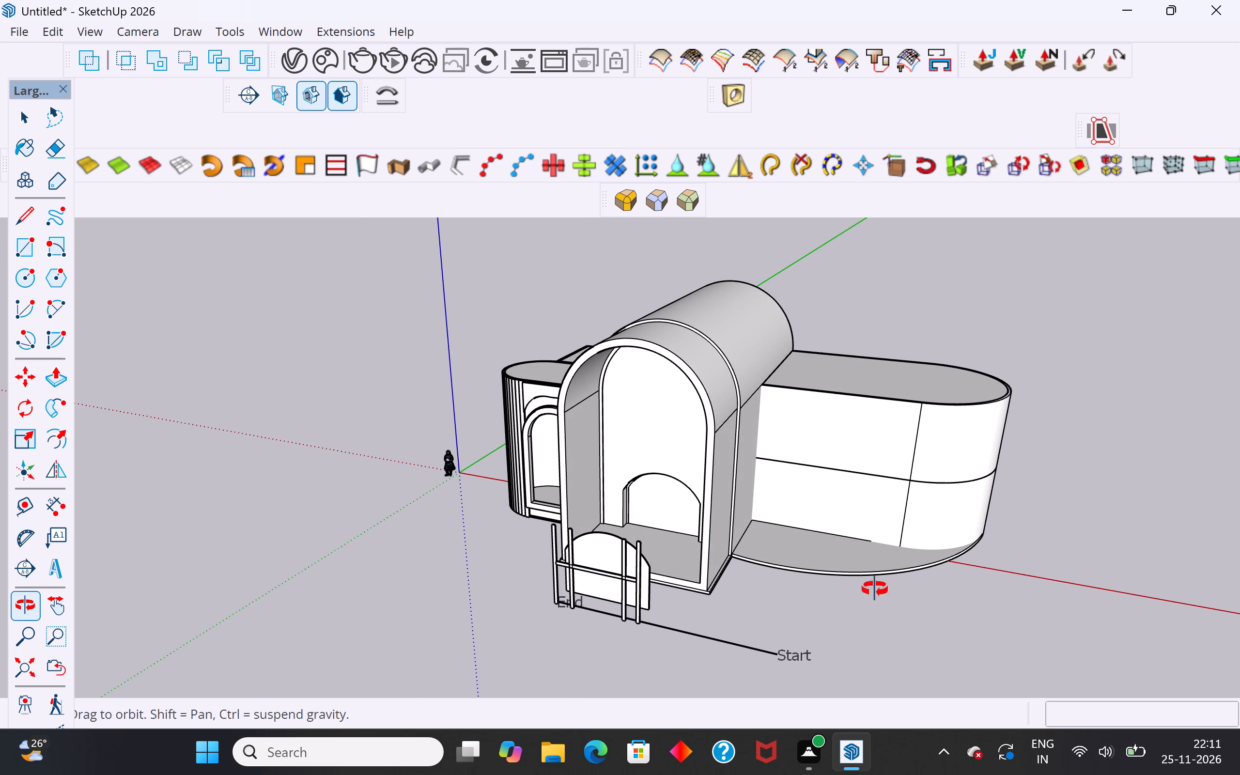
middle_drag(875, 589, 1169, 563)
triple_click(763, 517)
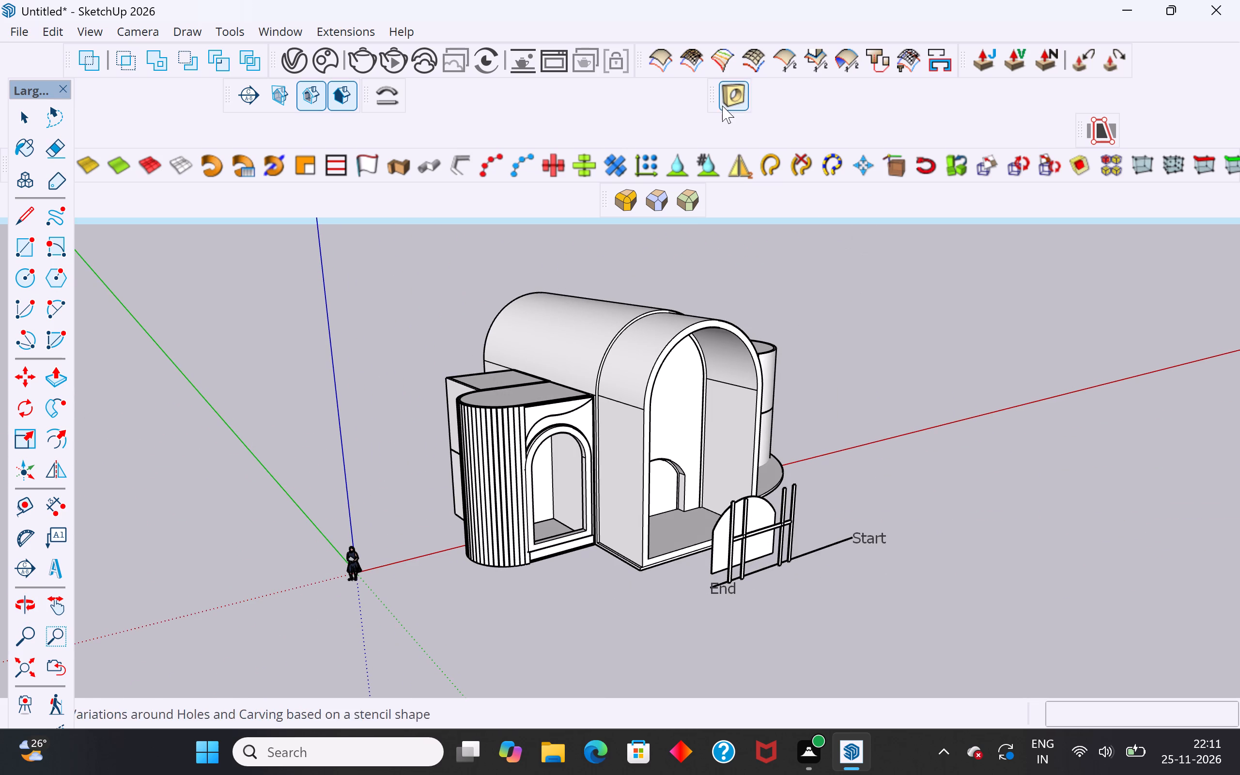
Open 3D Warehouse and search its models for "AECH WINDOW".
click(285, 37)
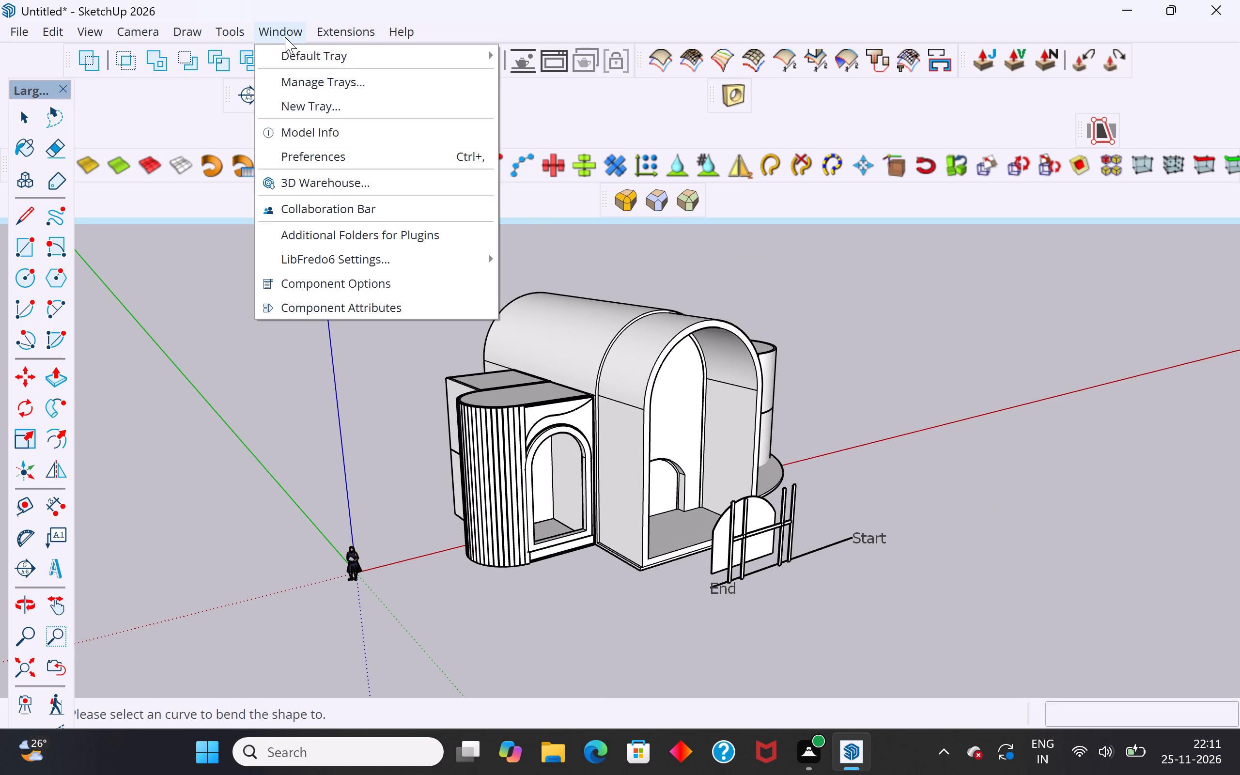
click(327, 188)
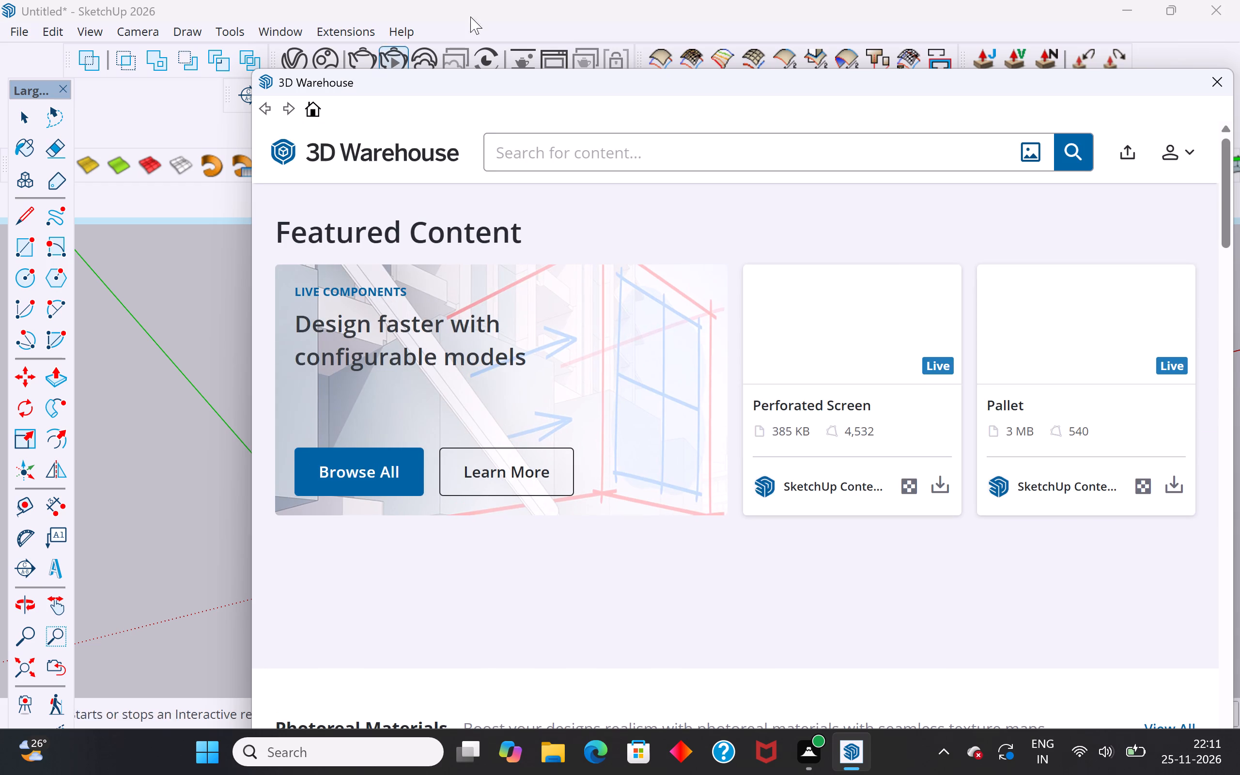
click(891, 215)
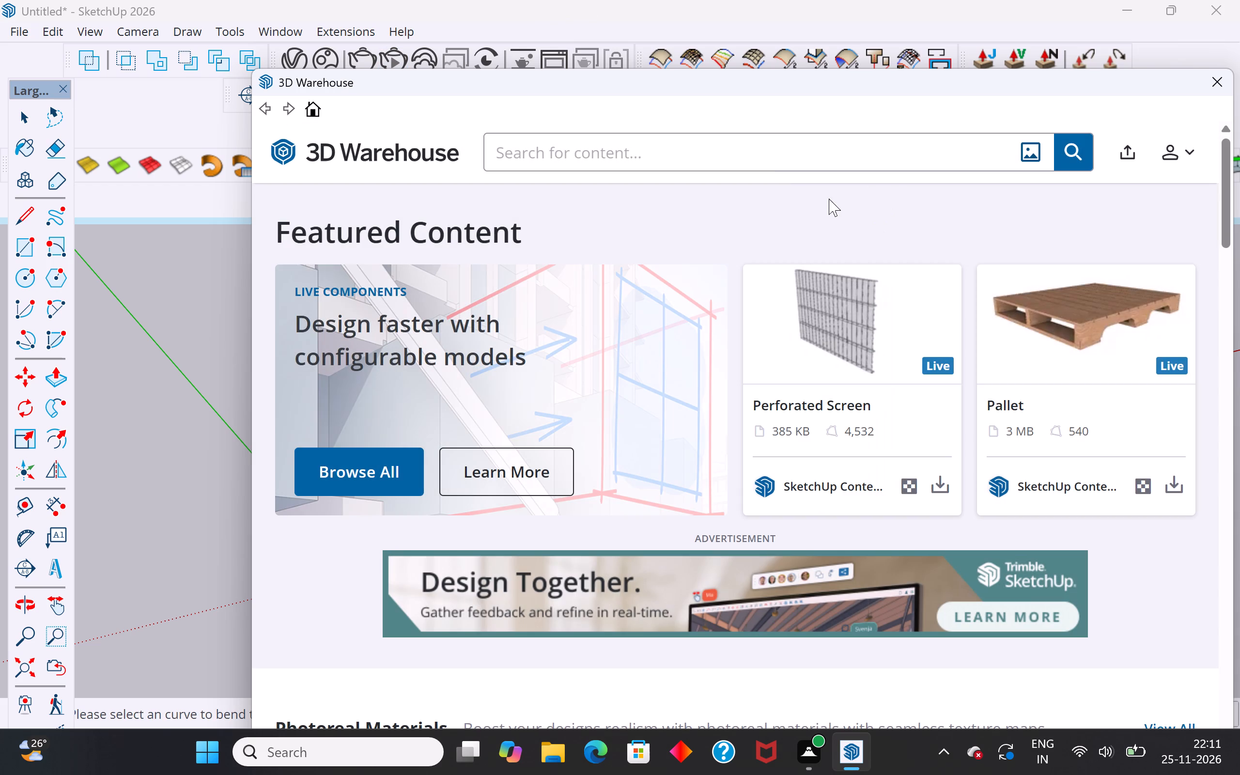
click(750, 152)
text(AECH)
key(space)
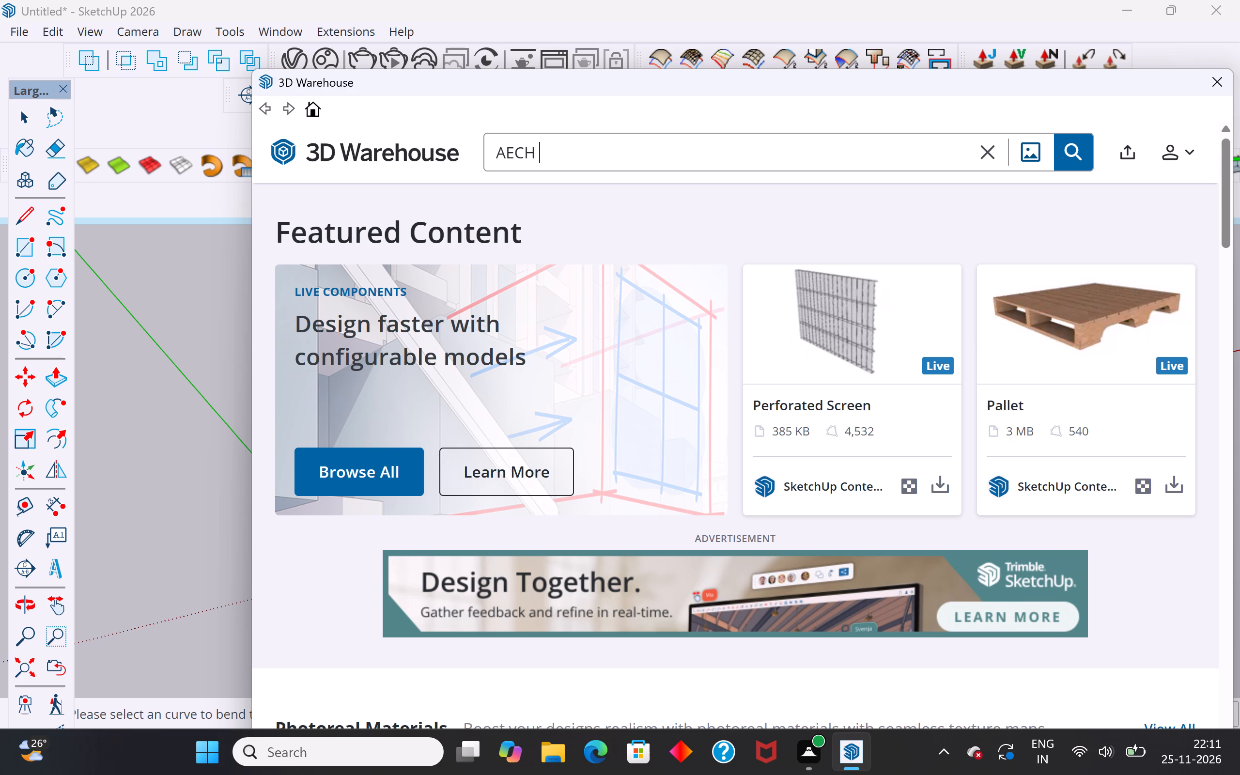
text(WI)
text(NDOW)
key(Return)
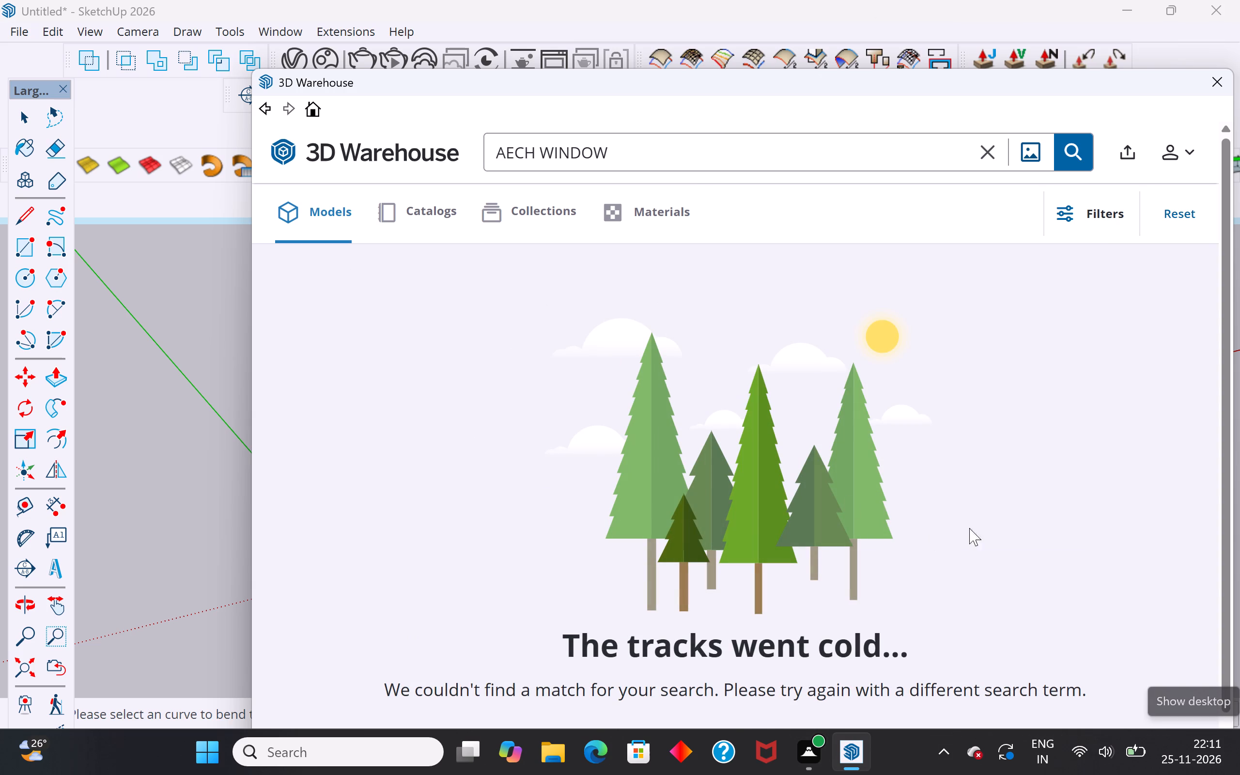
Shorten the 3D Warehouse search term to "WINDOW" and run the search again.
click(536, 148)
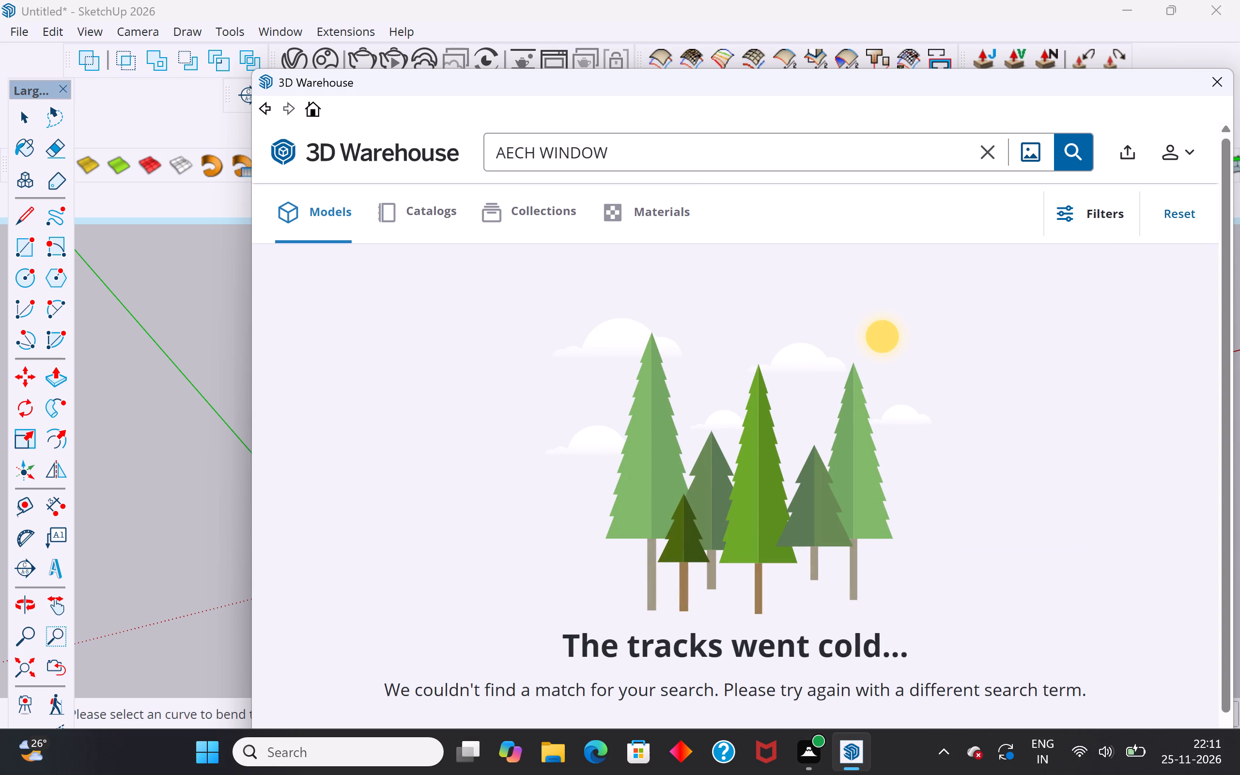
key(BackSpace)
key(BackSpace)
key(BackSpace)
key(BackSpace)
key(Return)
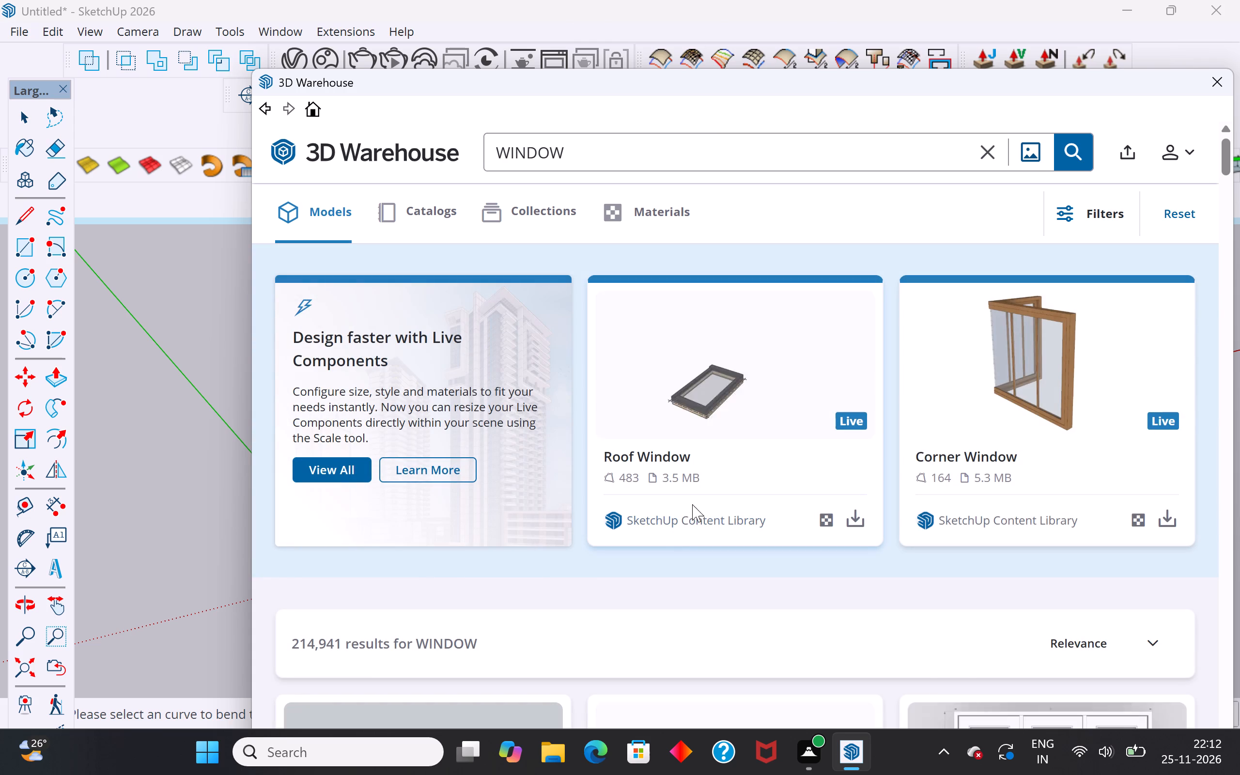
Browse the 3D Warehouse results for "WINDOW" from the first models onward for a window that suits the arched opening.
scroll(703, 525, down, 8)
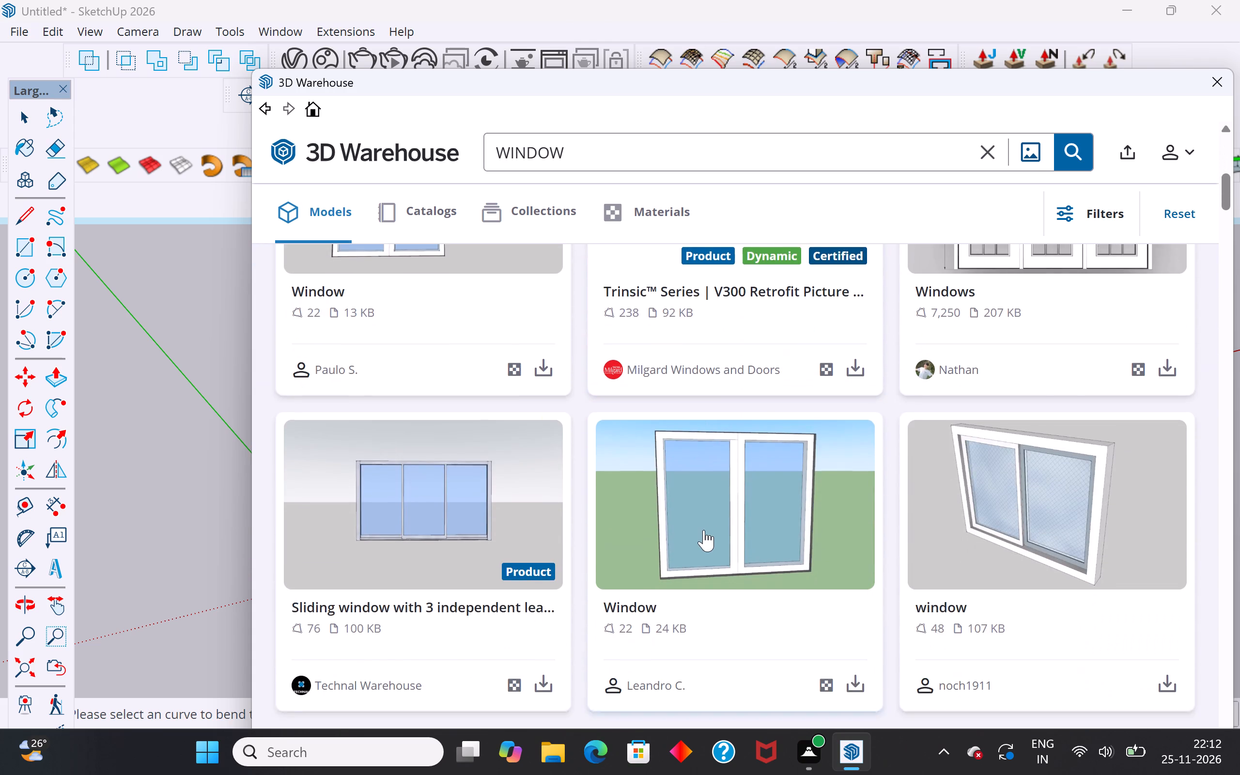
scroll(704, 530, down, 15)
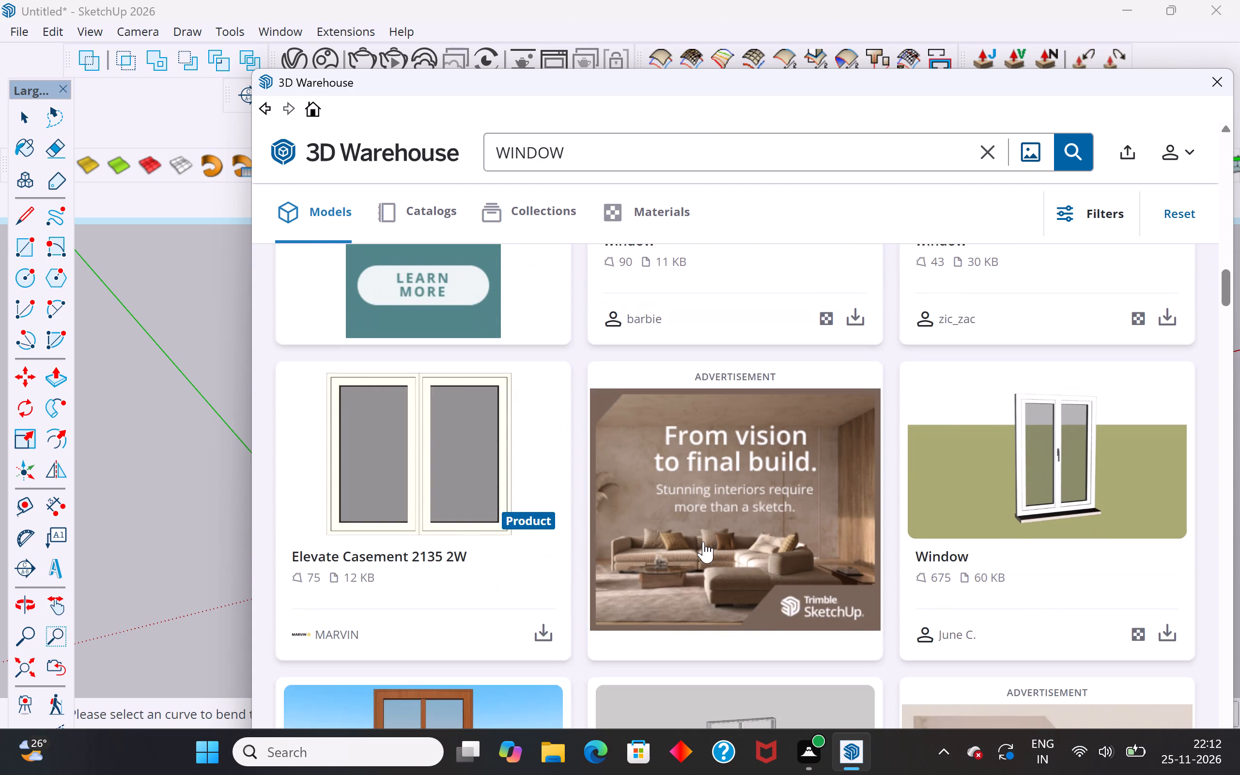
scroll(703, 542, down, 15)
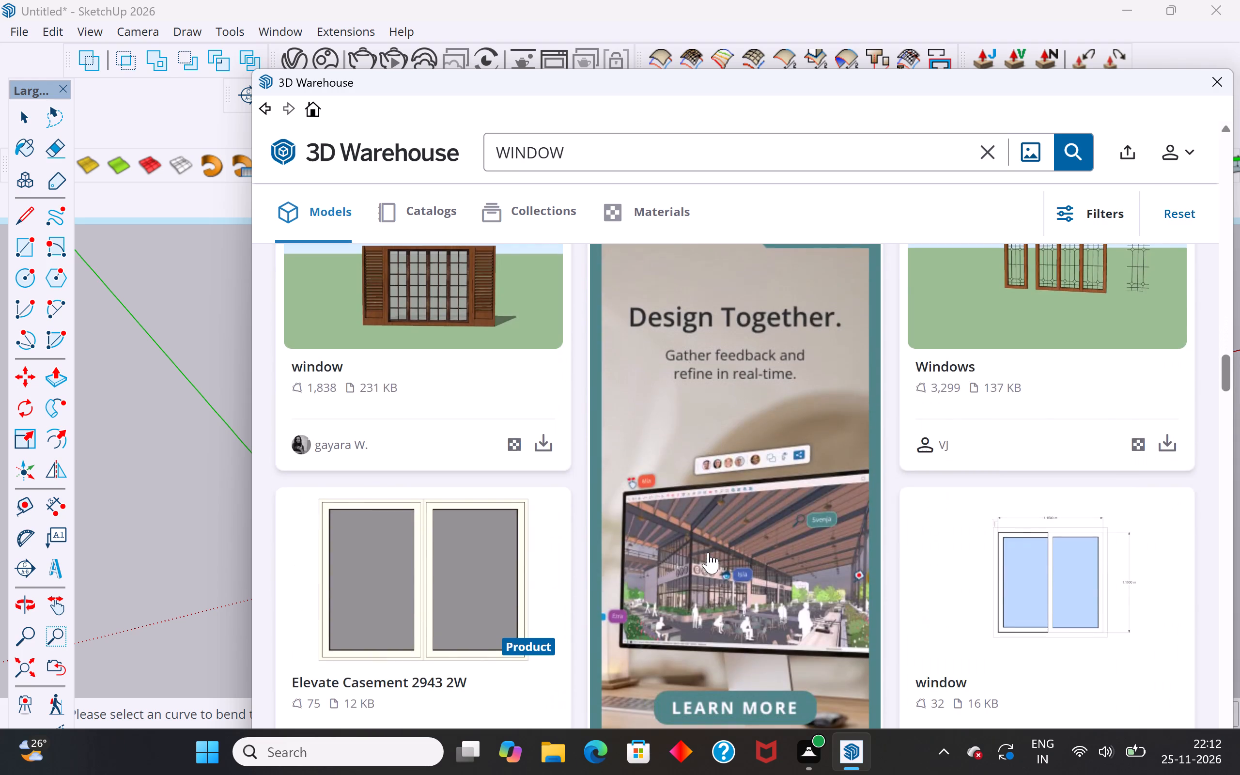
scroll(709, 553, down, 19)
scroll(710, 554, down, 3)
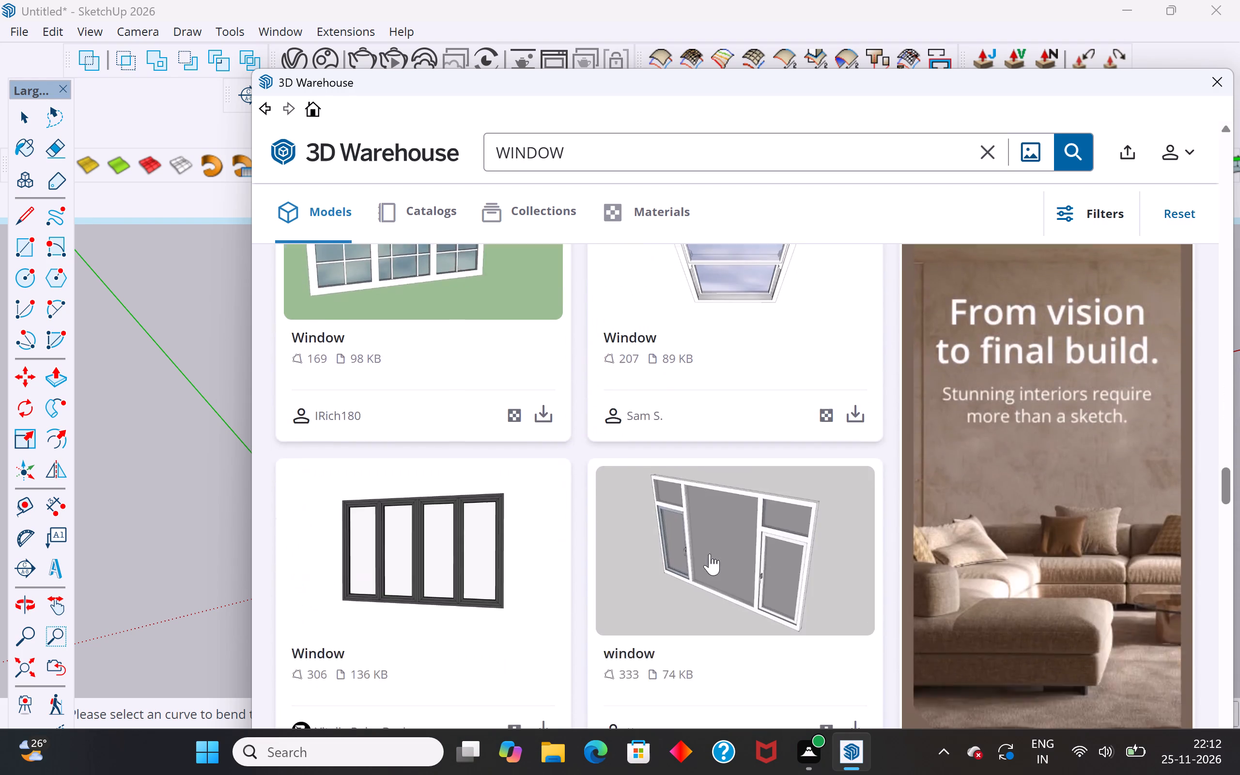
scroll(710, 554, down, 2)
scroll(661, 554, down, 6)
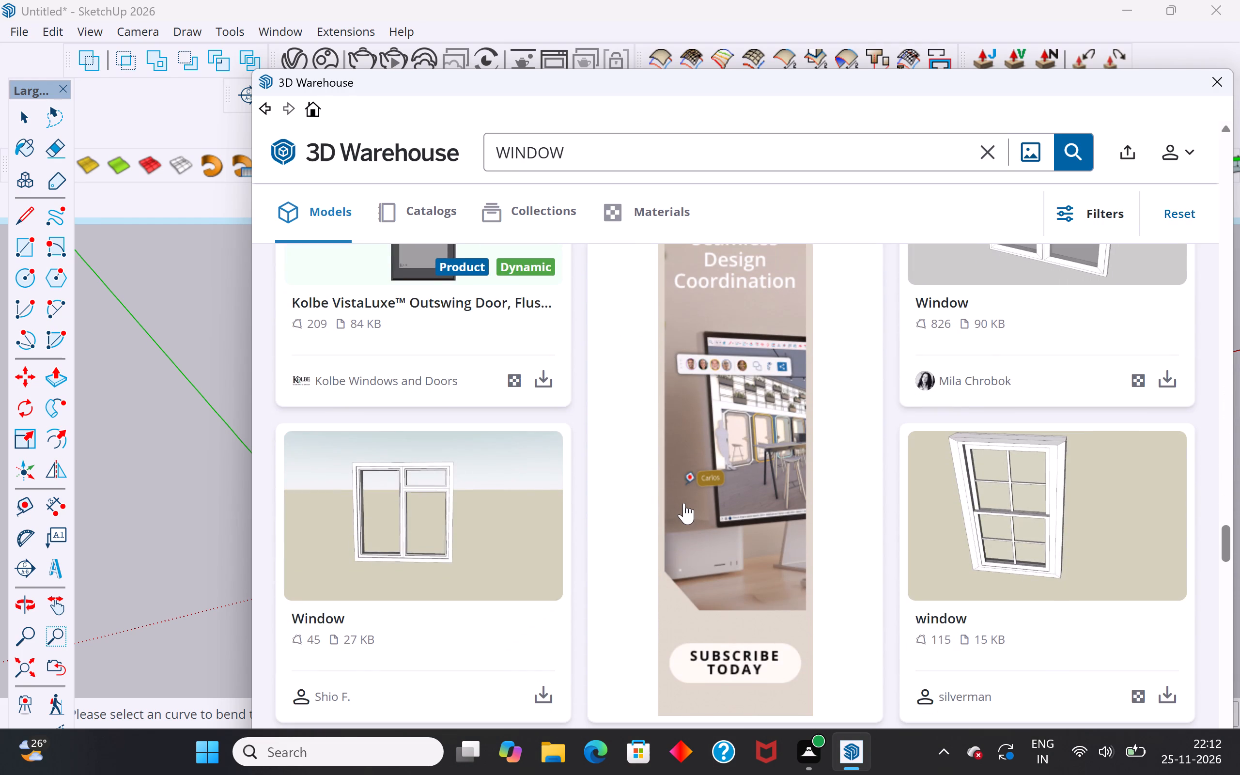
scroll(687, 495, down, 5)
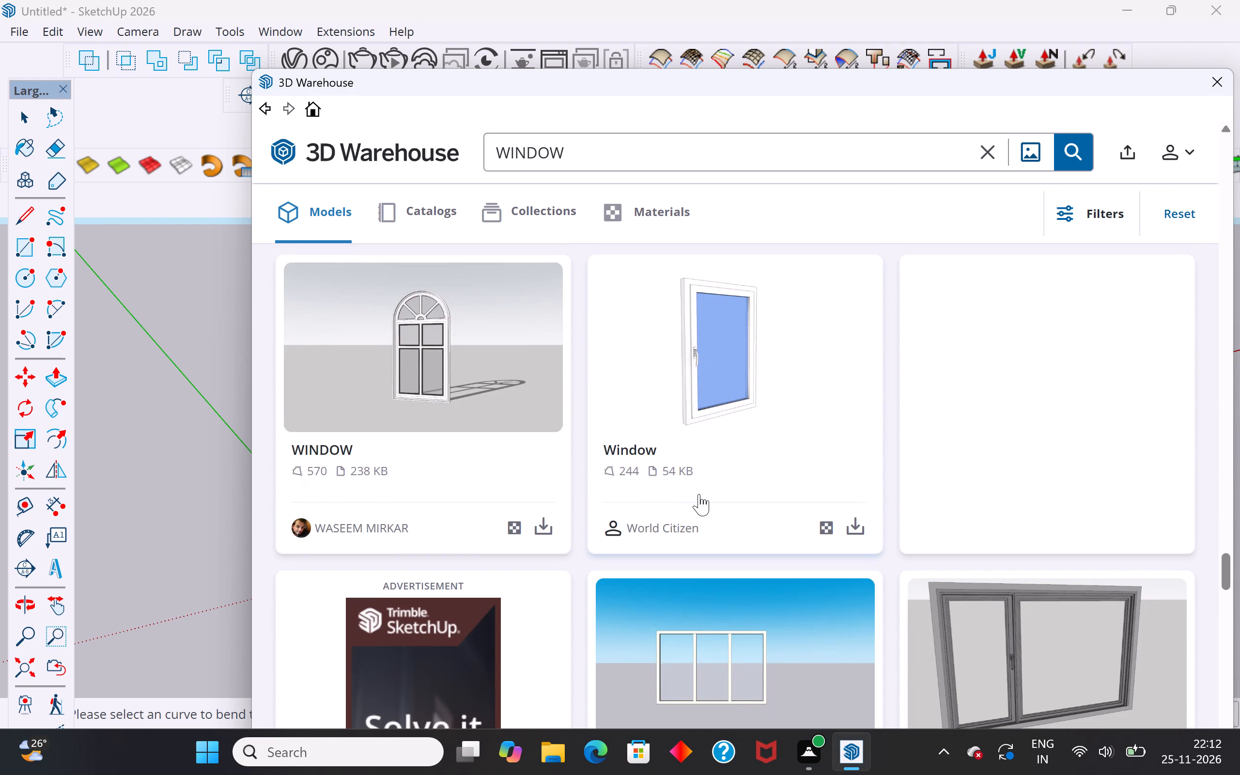
scroll(699, 494, down, 12)
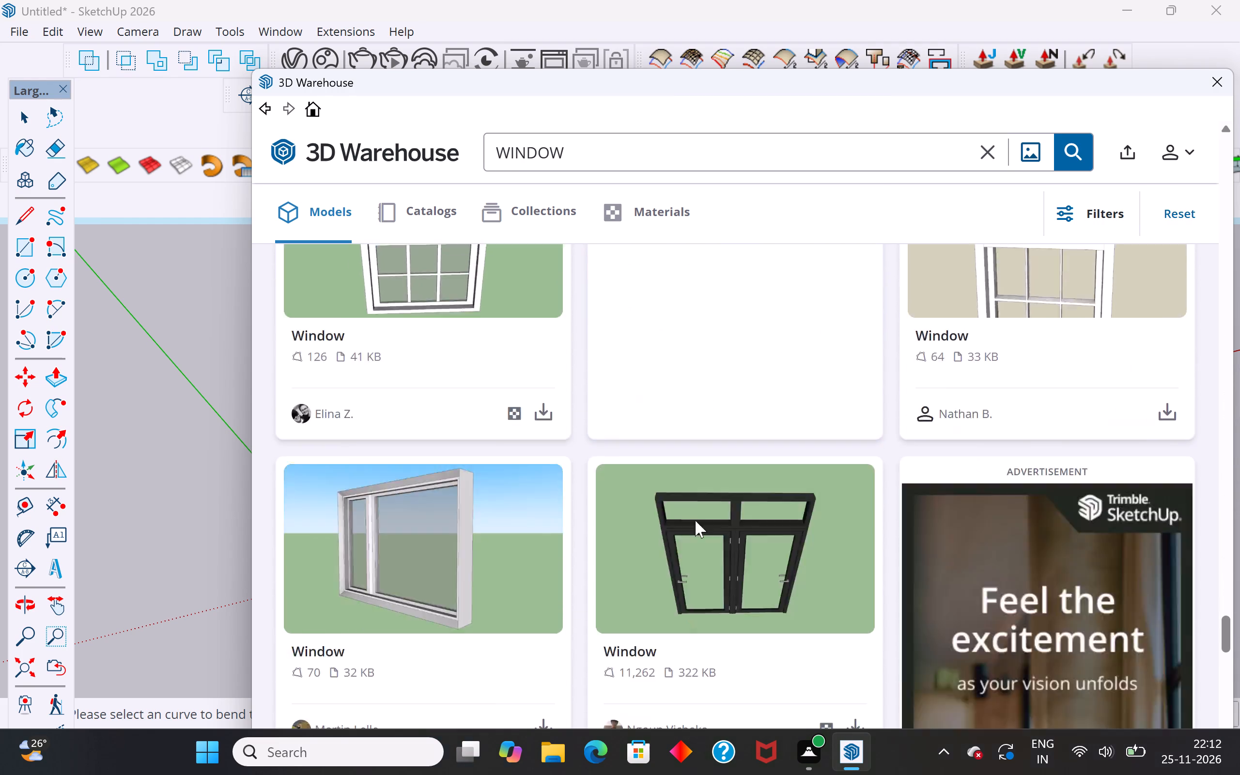
scroll(691, 527, down, 15)
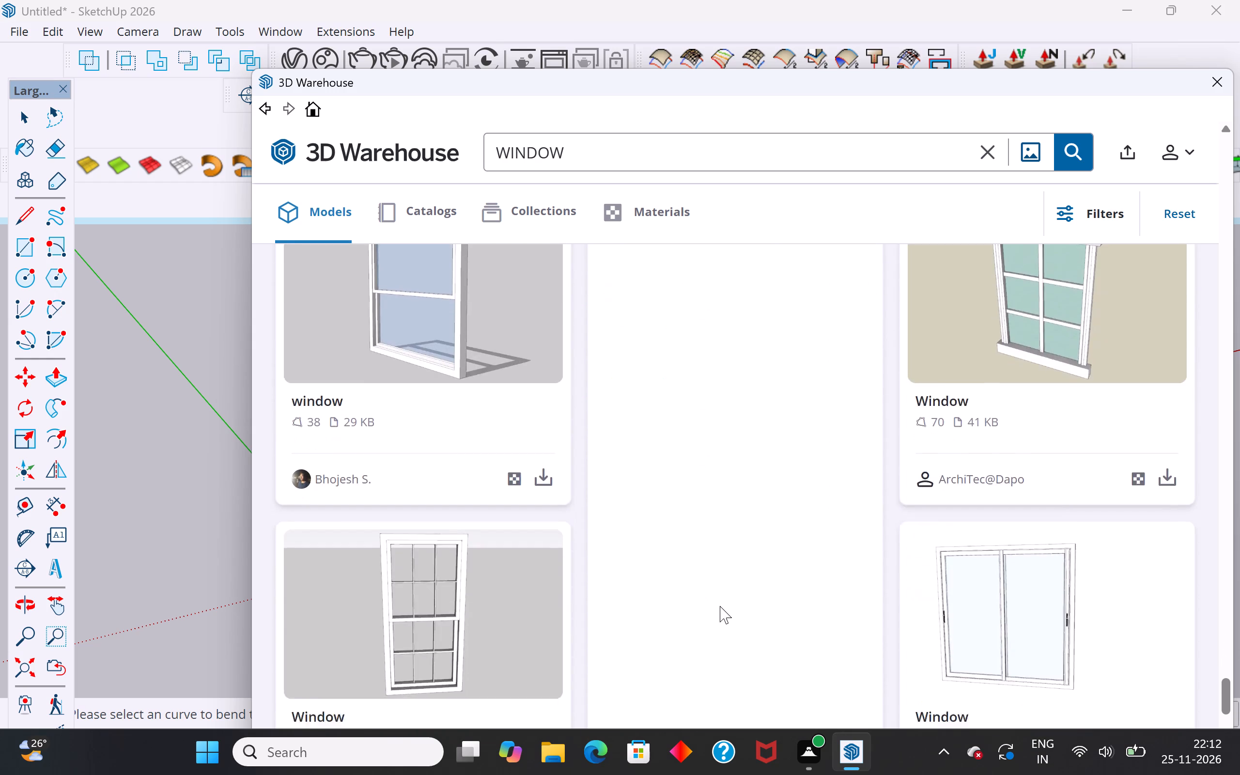
scroll(720, 606, down, 10)
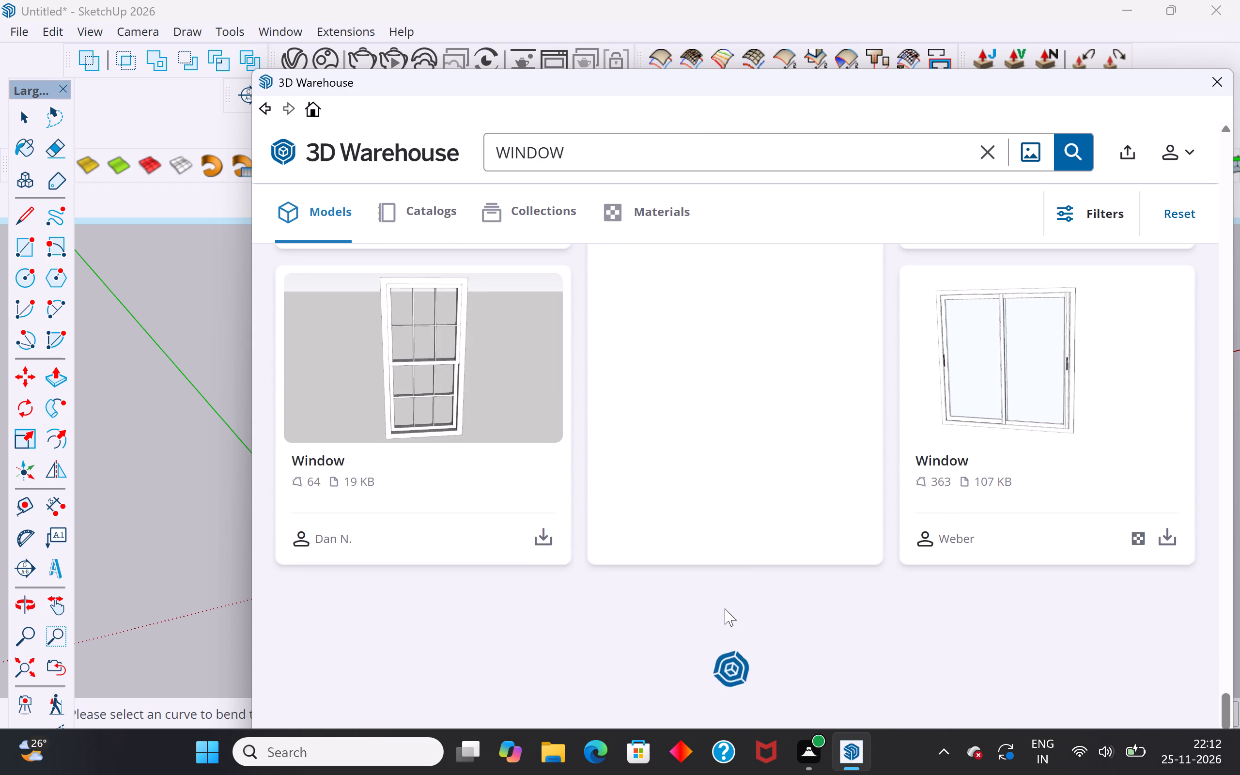
scroll(735, 605, down, 7)
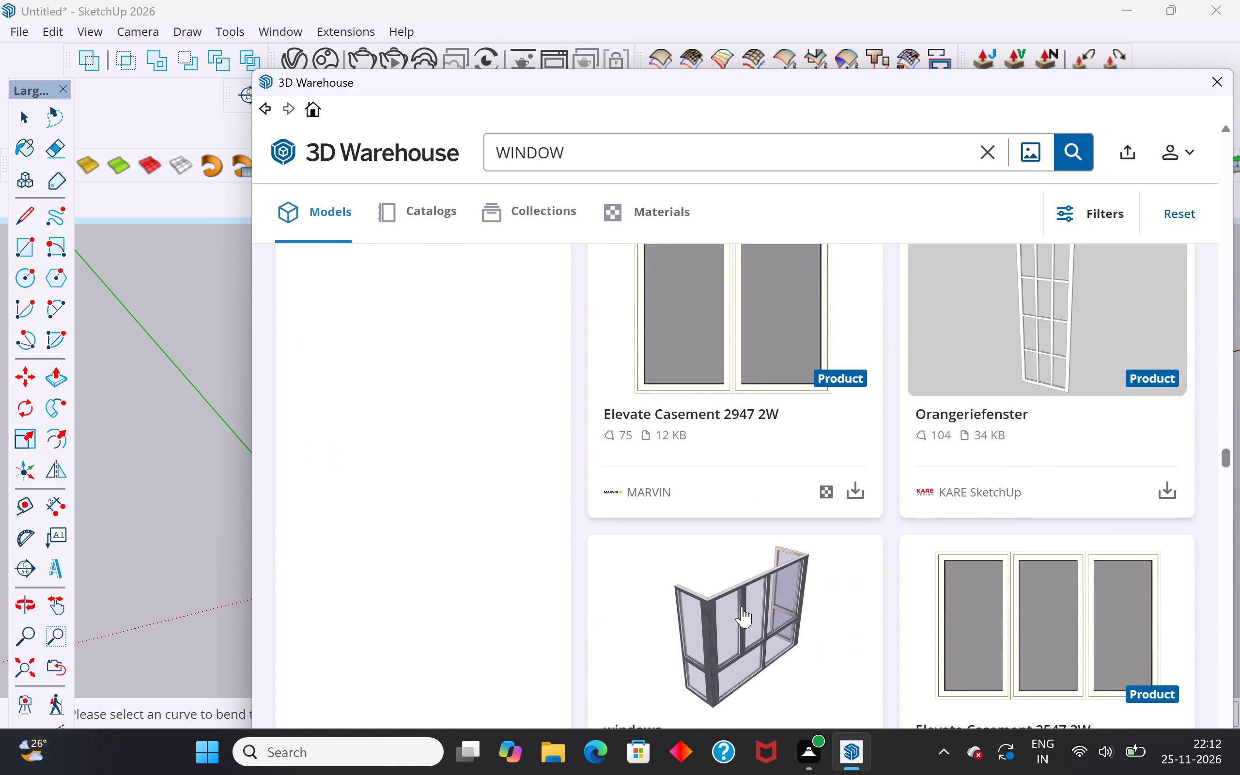
scroll(755, 594, down, 7)
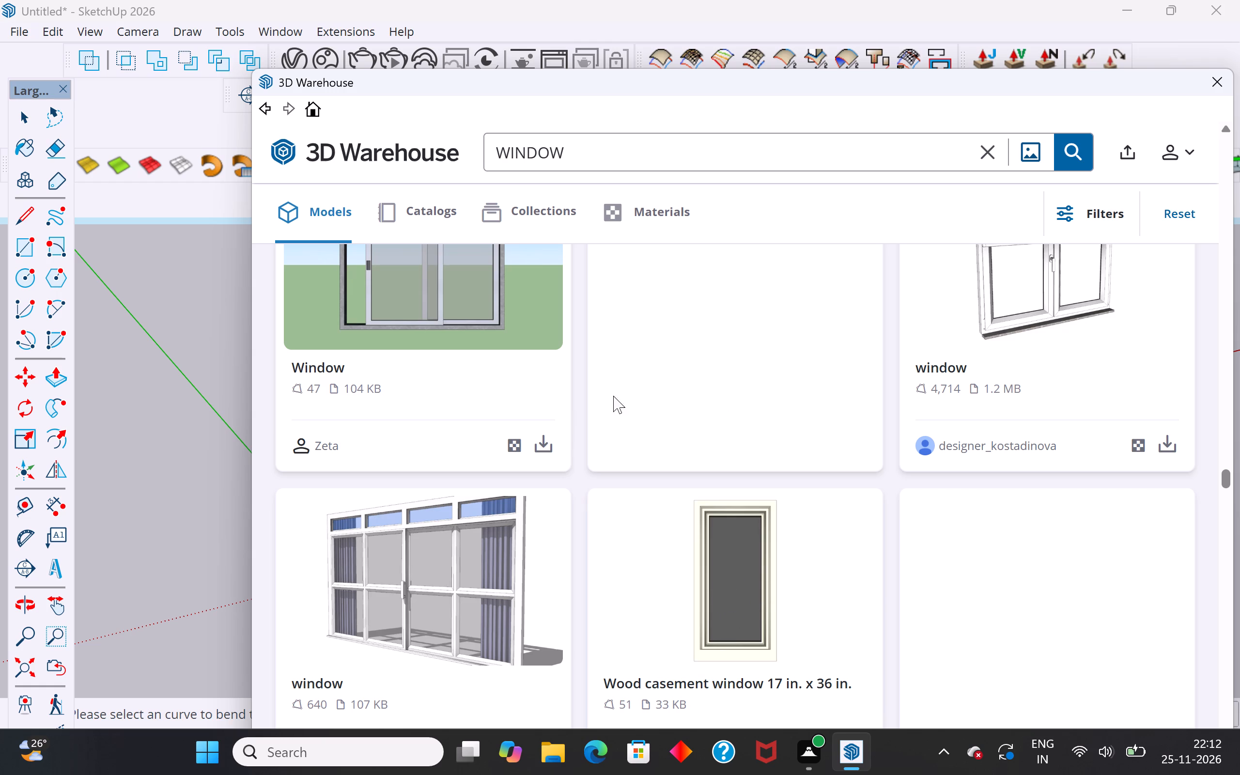
scroll(622, 358, down, 1)
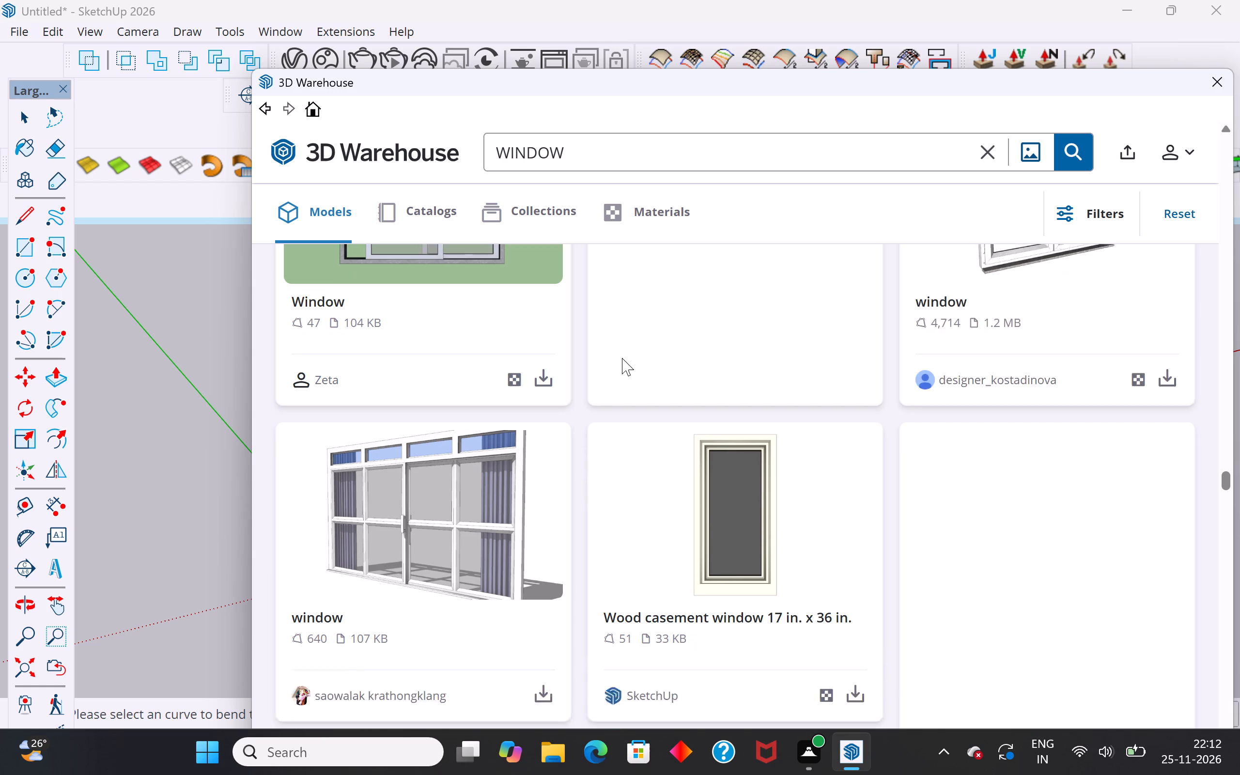
scroll(622, 358, down, 1)
scroll(622, 358, up, 3)
scroll(622, 358, down, 8)
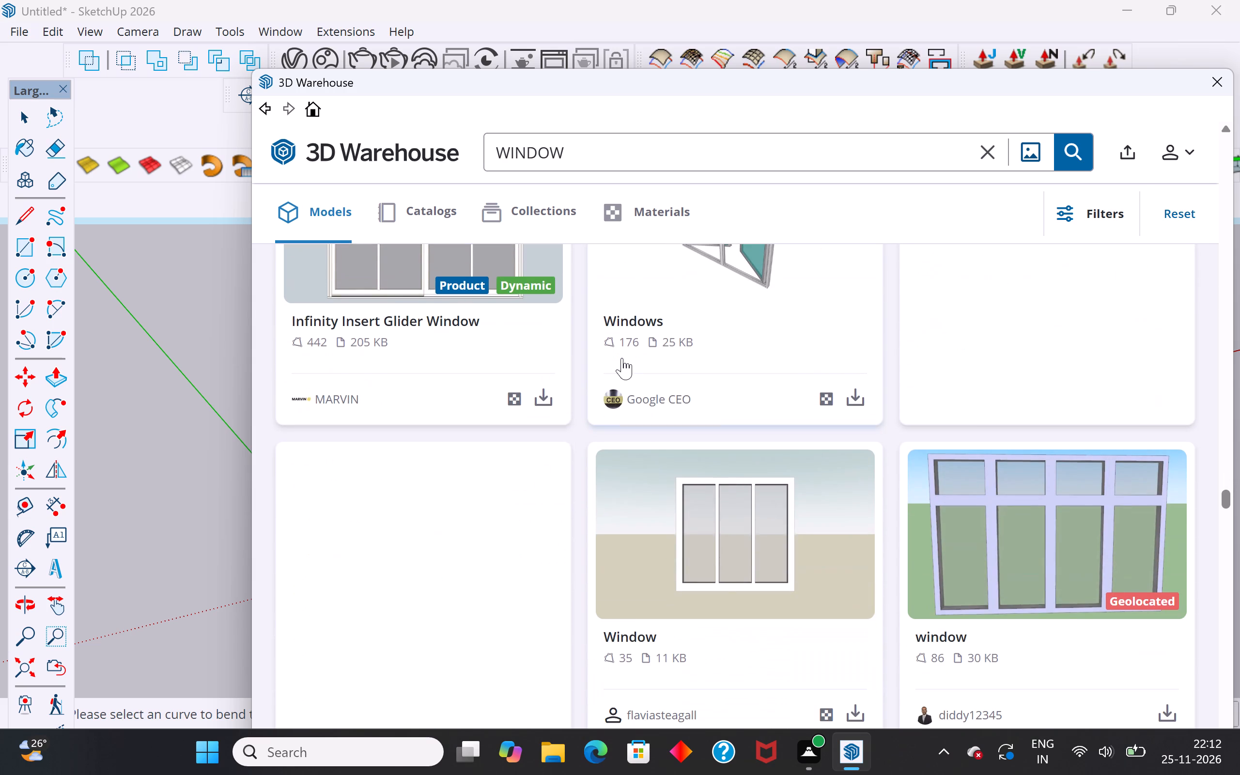
scroll(619, 356, down, 8)
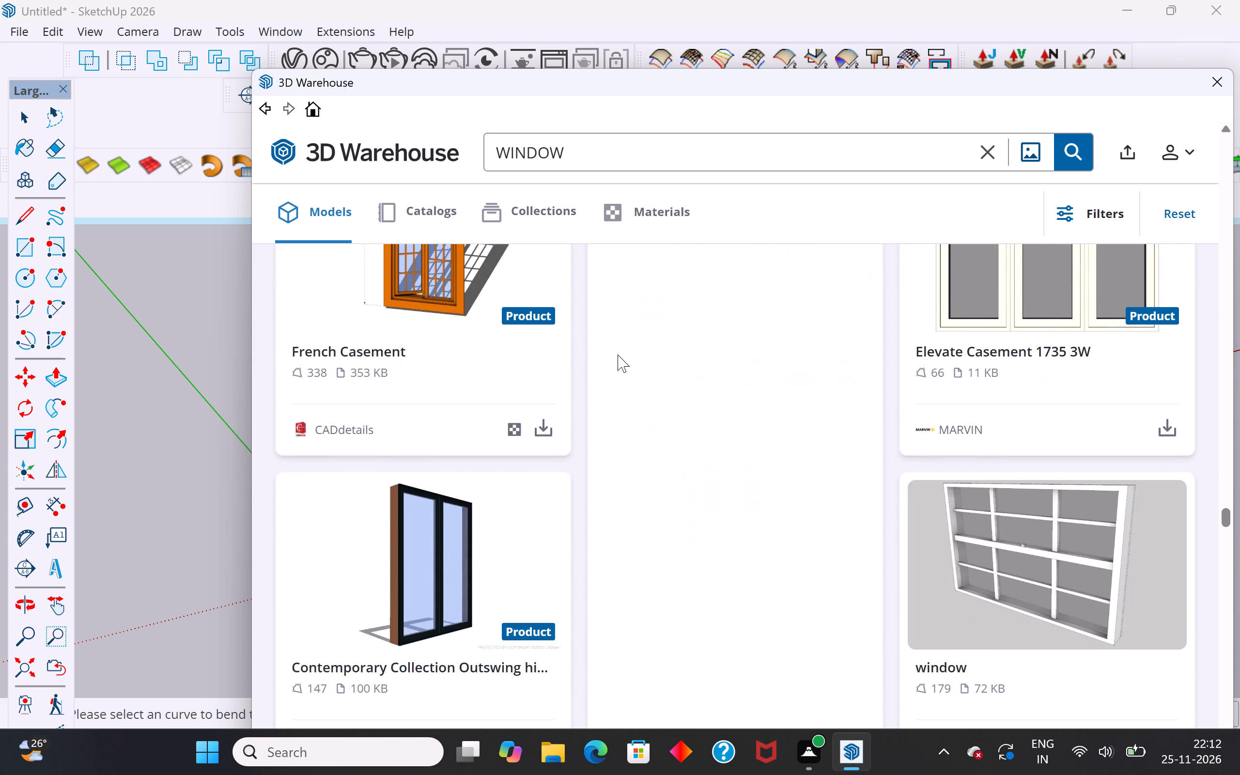
scroll(618, 355, down, 10)
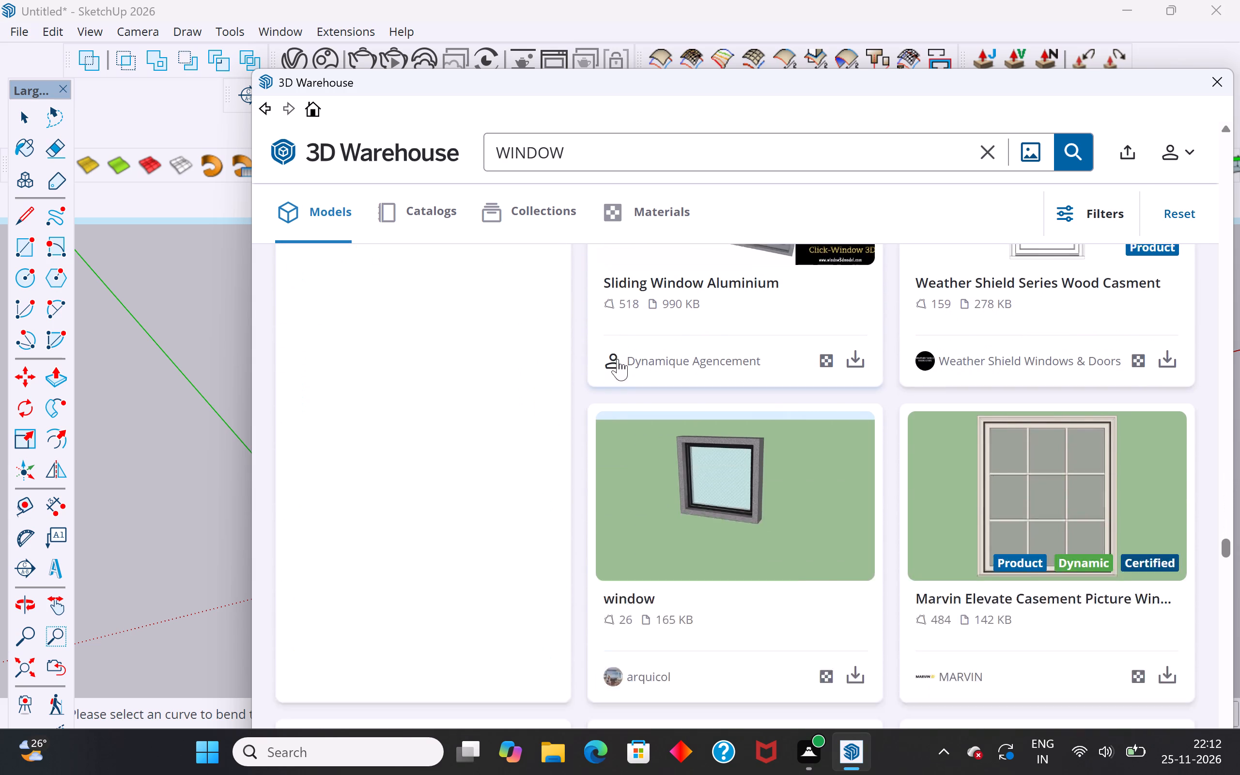
scroll(618, 359, down, 17)
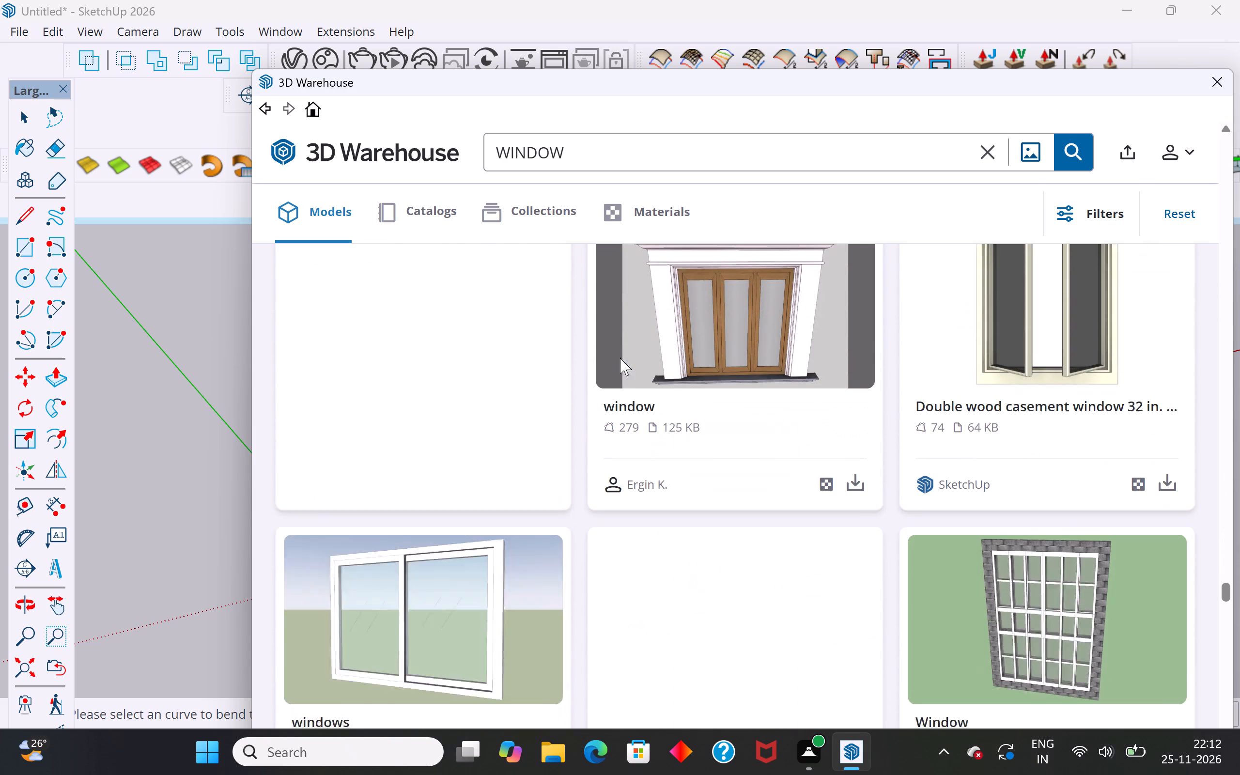
scroll(620, 358, down, 18)
scroll(620, 359, down, 8)
Look back through the already browsed window models, returning to the beginning of the 3D Warehouse results.
scroll(620, 358, up, 17)
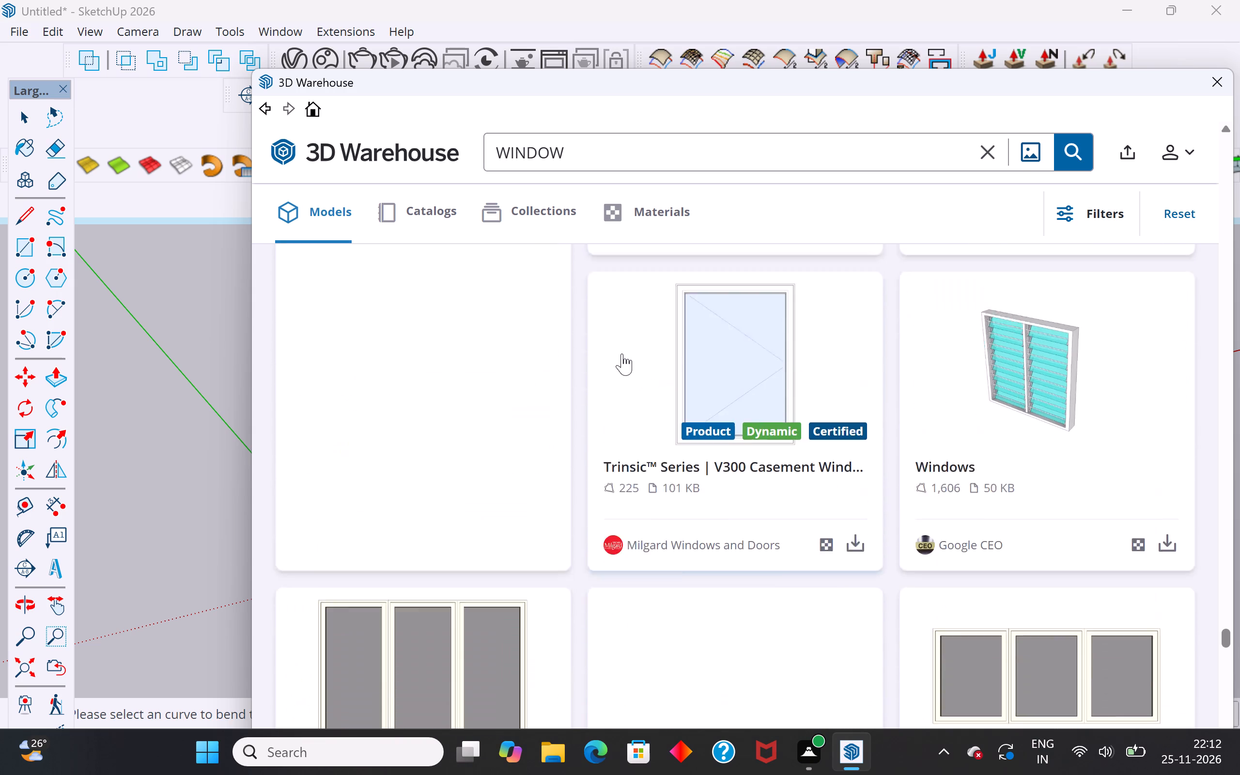
scroll(622, 354, up, 2)
scroll(622, 354, up, 19)
scroll(622, 353, down, 10)
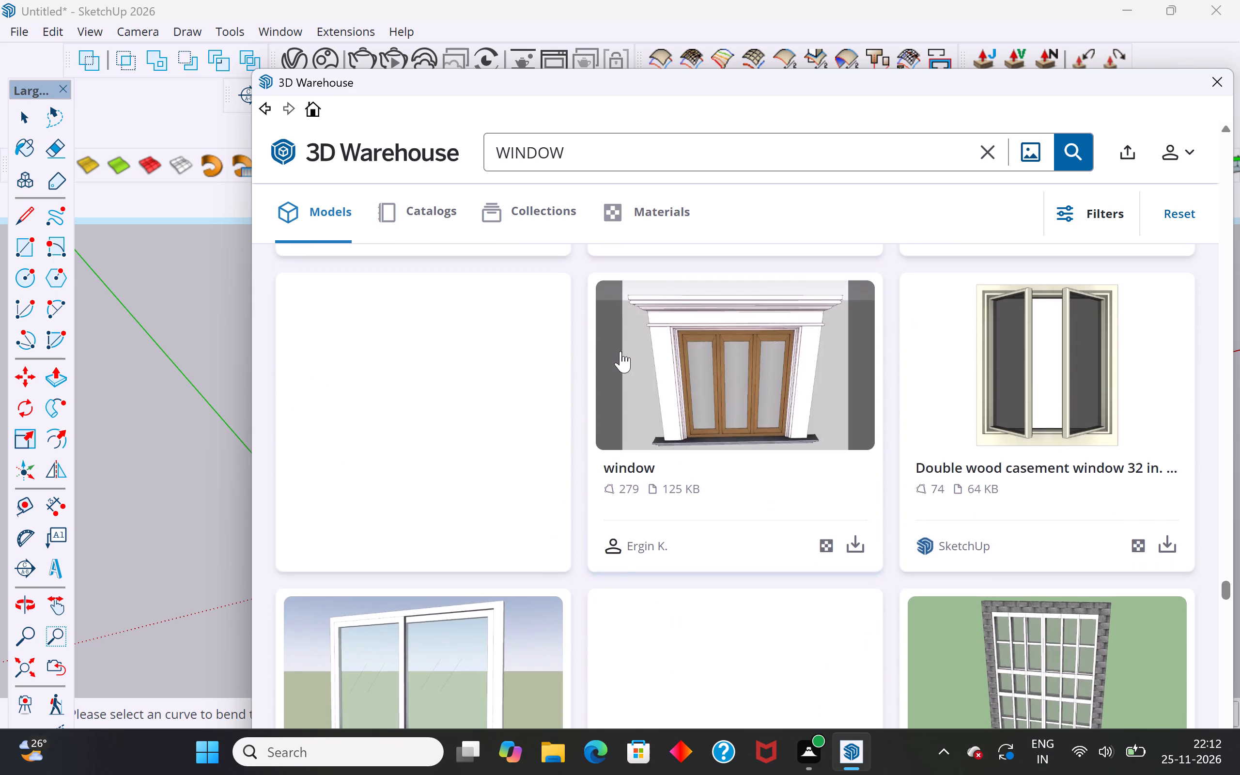
scroll(620, 351, down, 7)
scroll(620, 351, up, 9)
scroll(620, 351, down, 1)
scroll(622, 351, up, 18)
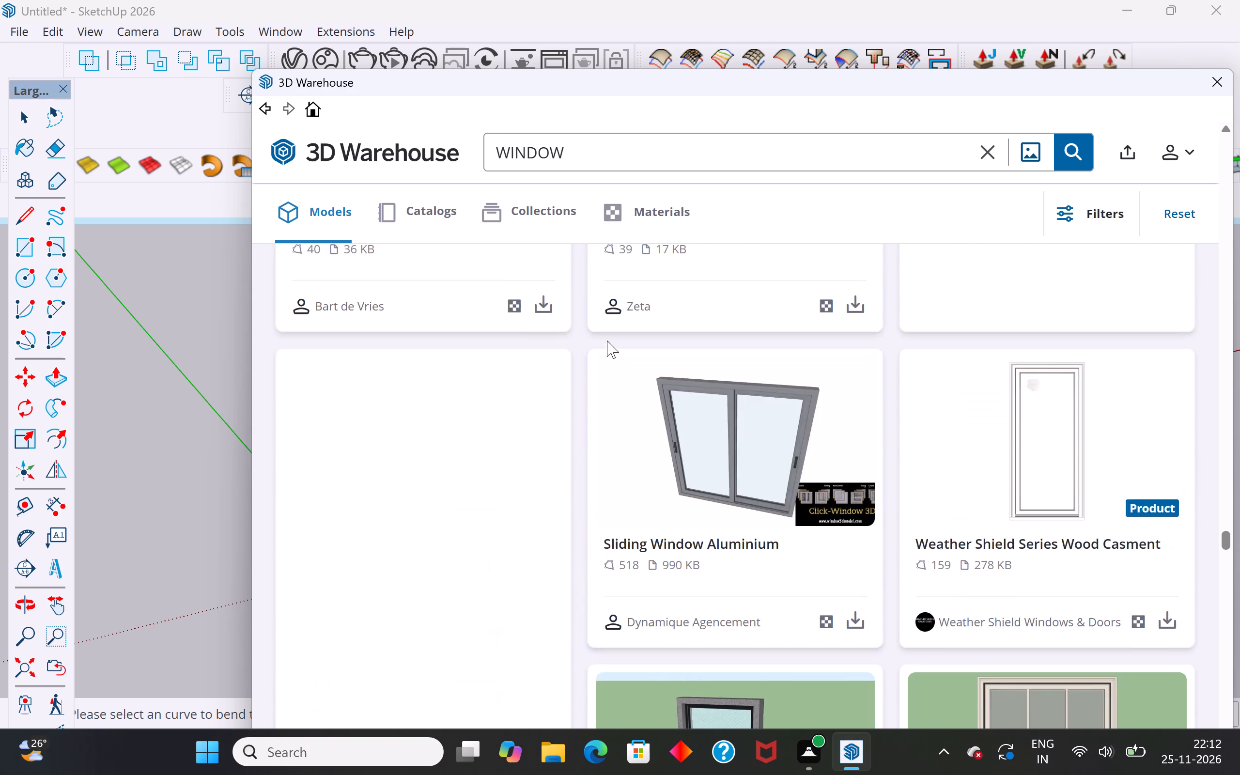
scroll(607, 341, up, 20)
scroll(607, 341, up, 2)
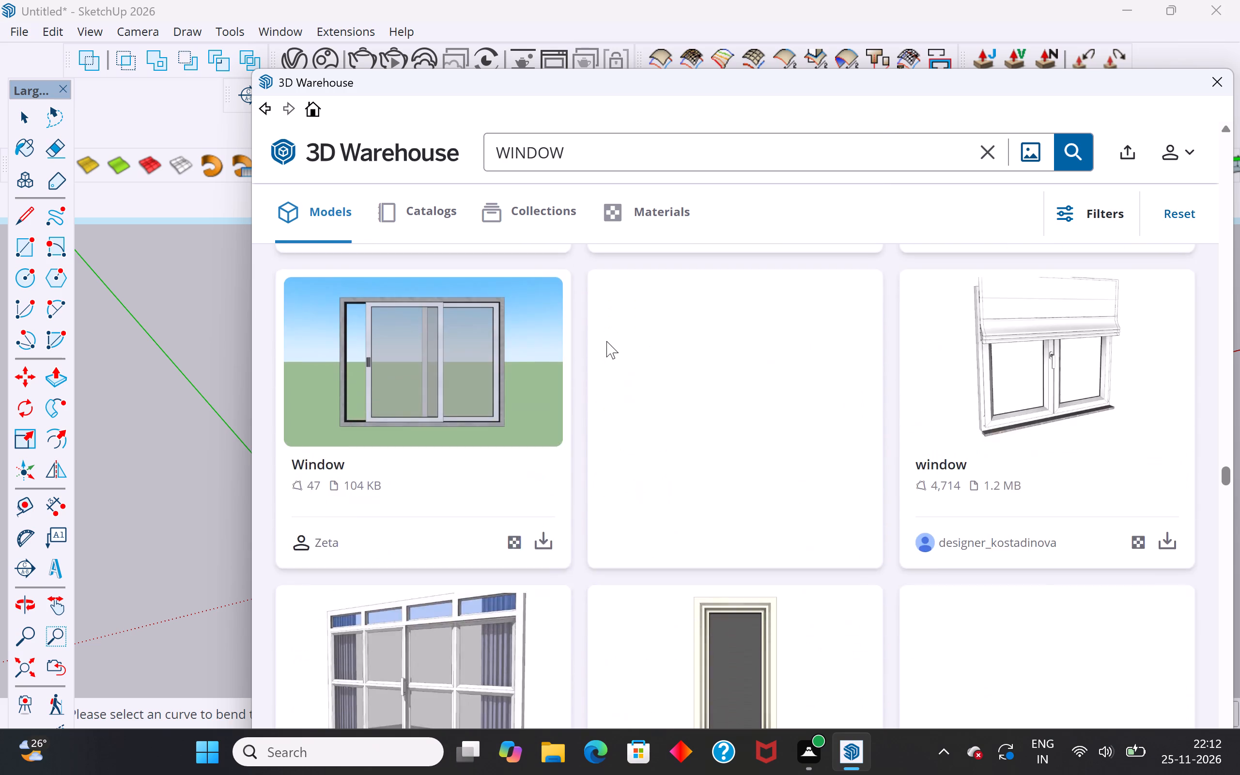
scroll(606, 341, up, 18)
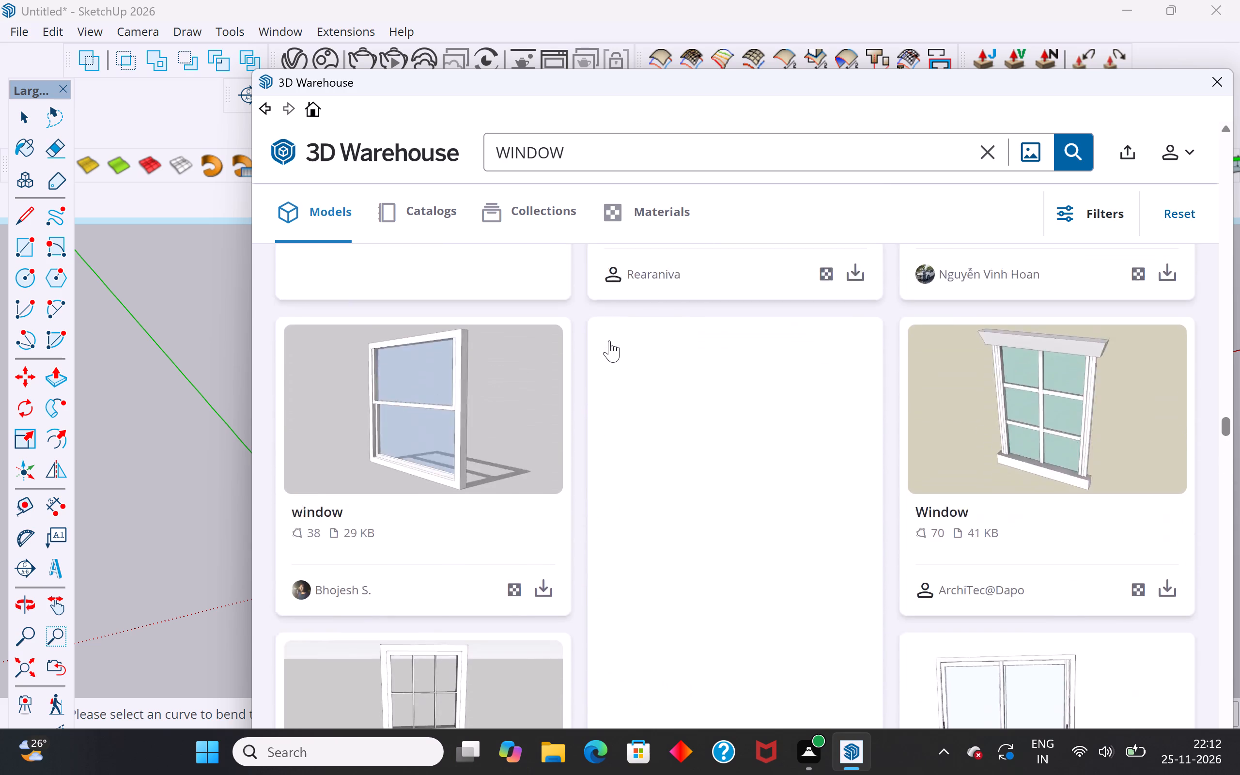
scroll(609, 341, up, 14)
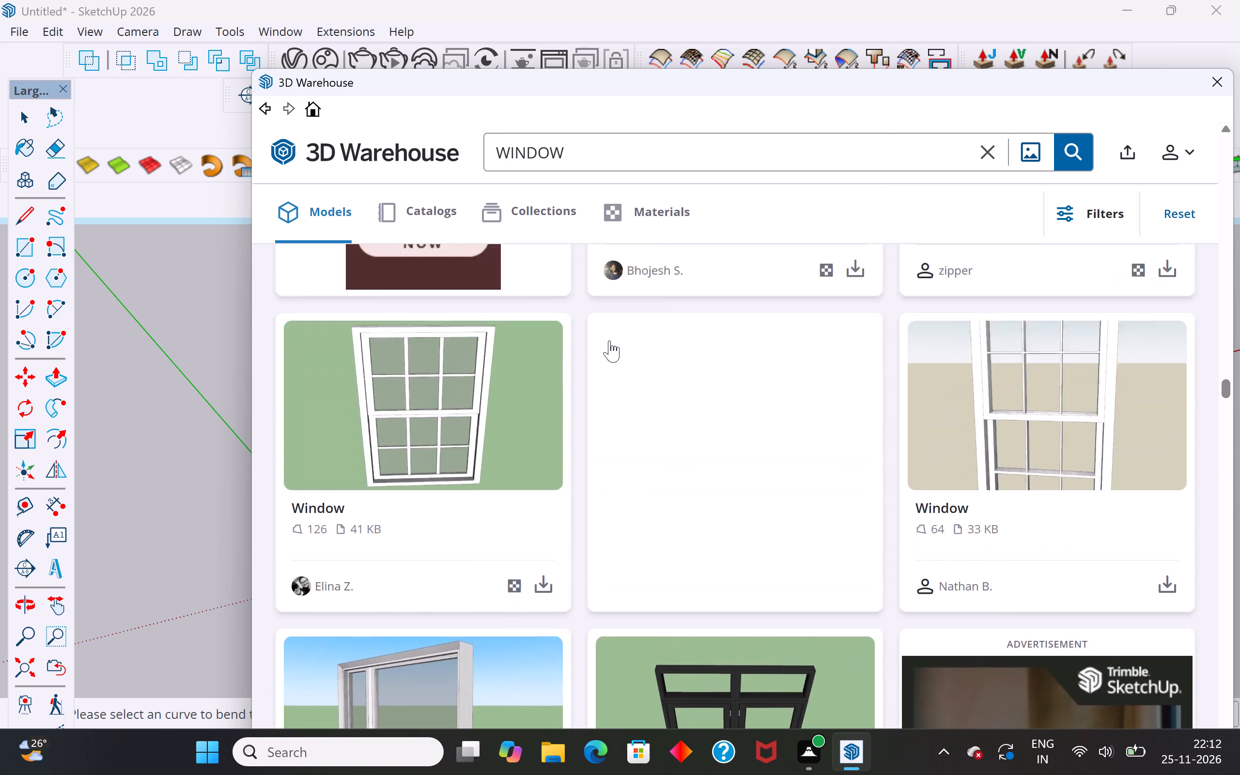
scroll(609, 341, up, 8)
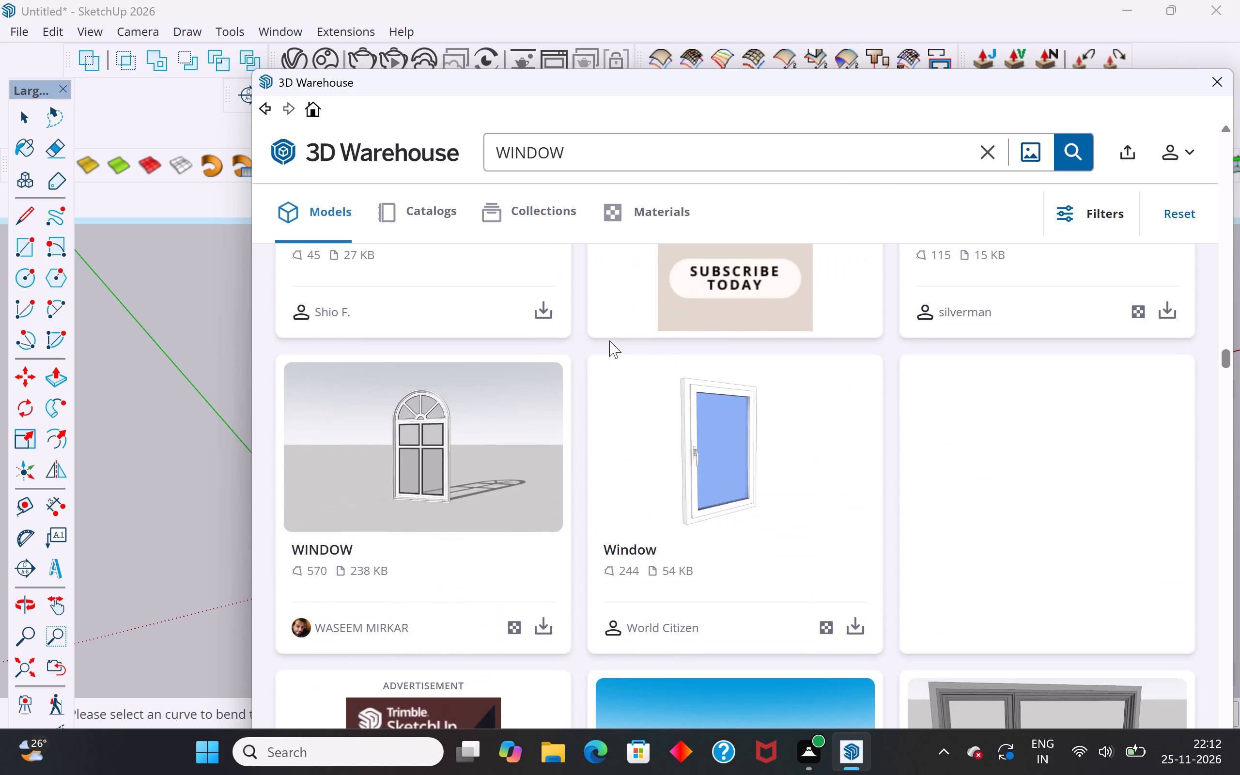
scroll(609, 341, up, 14)
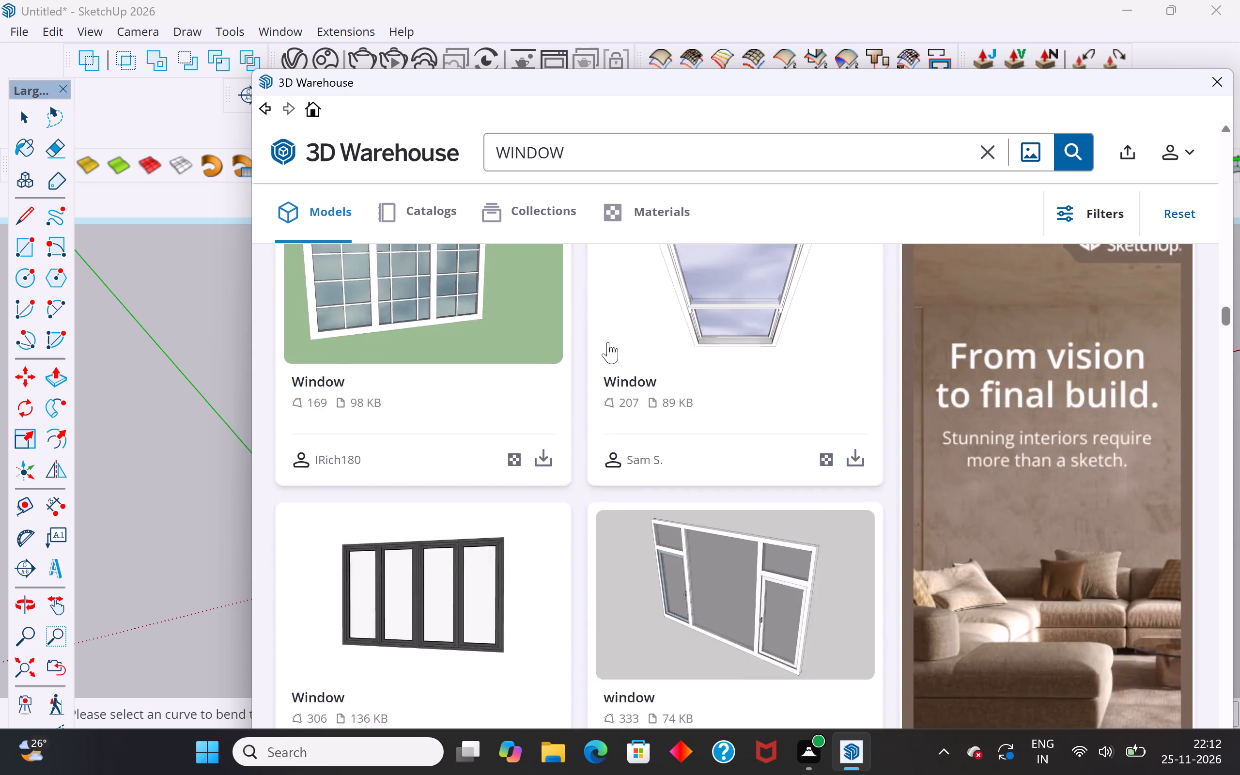
scroll(608, 342, up, 15)
scroll(601, 360, up, 19)
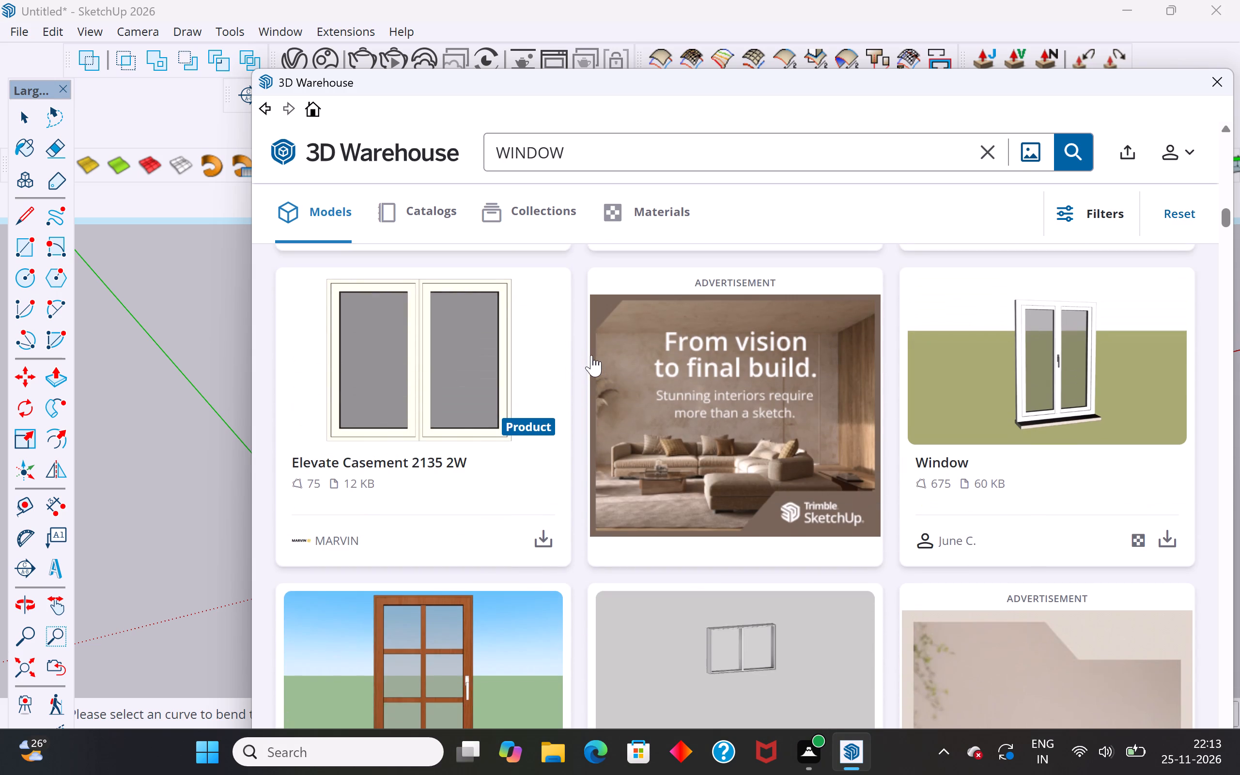
scroll(591, 355, up, 14)
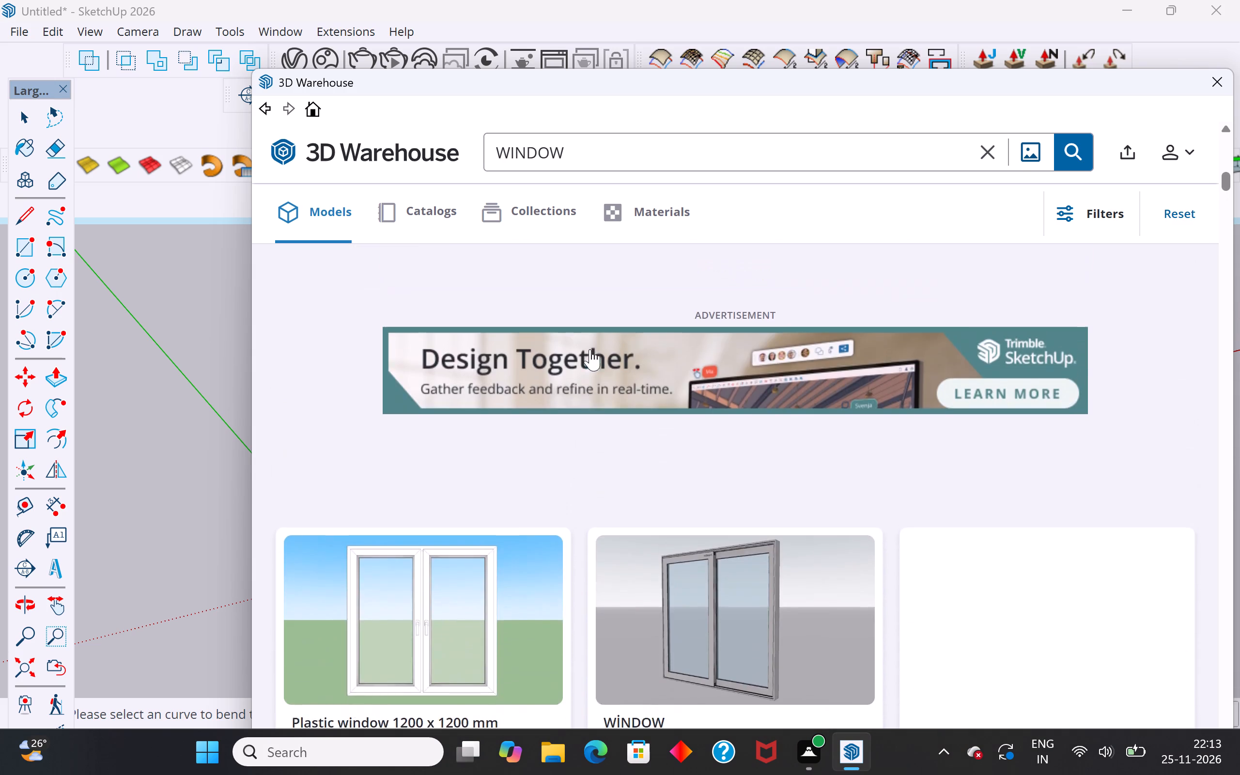
scroll(590, 349, up, 16)
Browse further through the 3D Warehouse models for "WINDOW" for a window that suits the arched opening.
scroll(585, 350, down, 20)
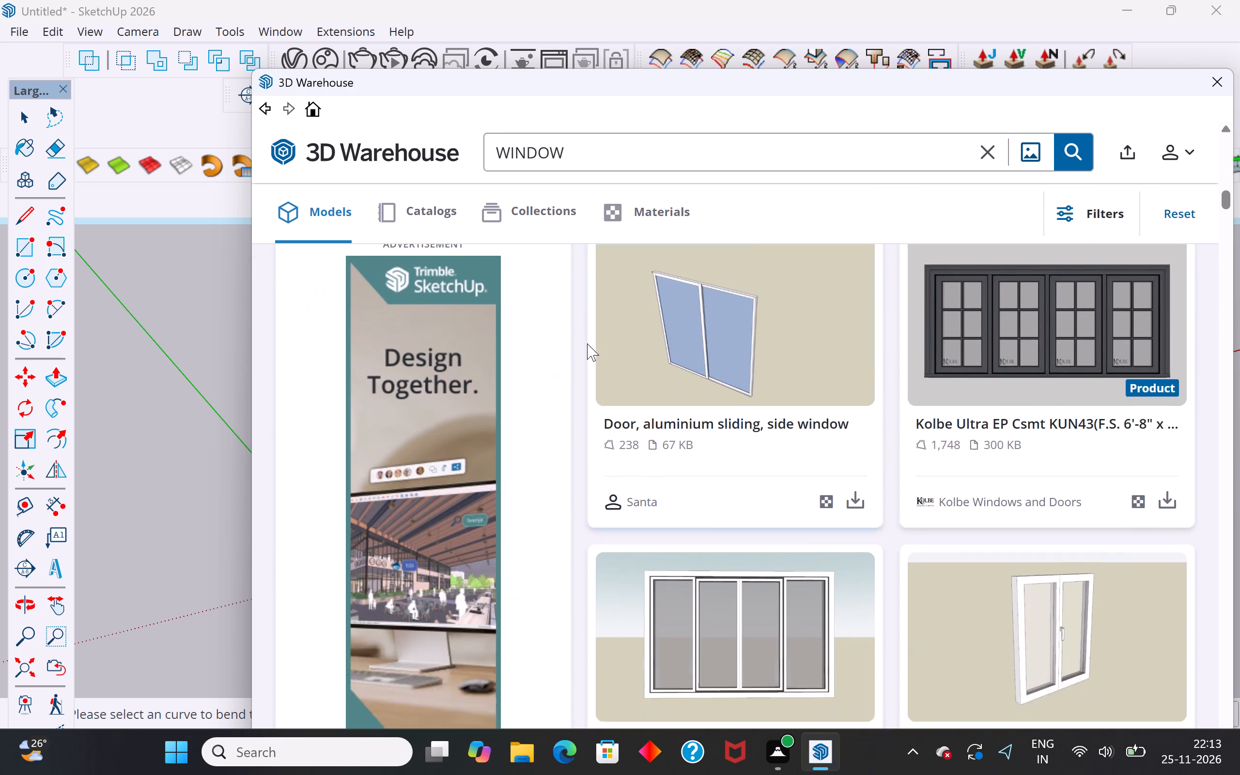
scroll(587, 343, down, 7)
scroll(641, 441, up, 1)
scroll(641, 441, down, 1)
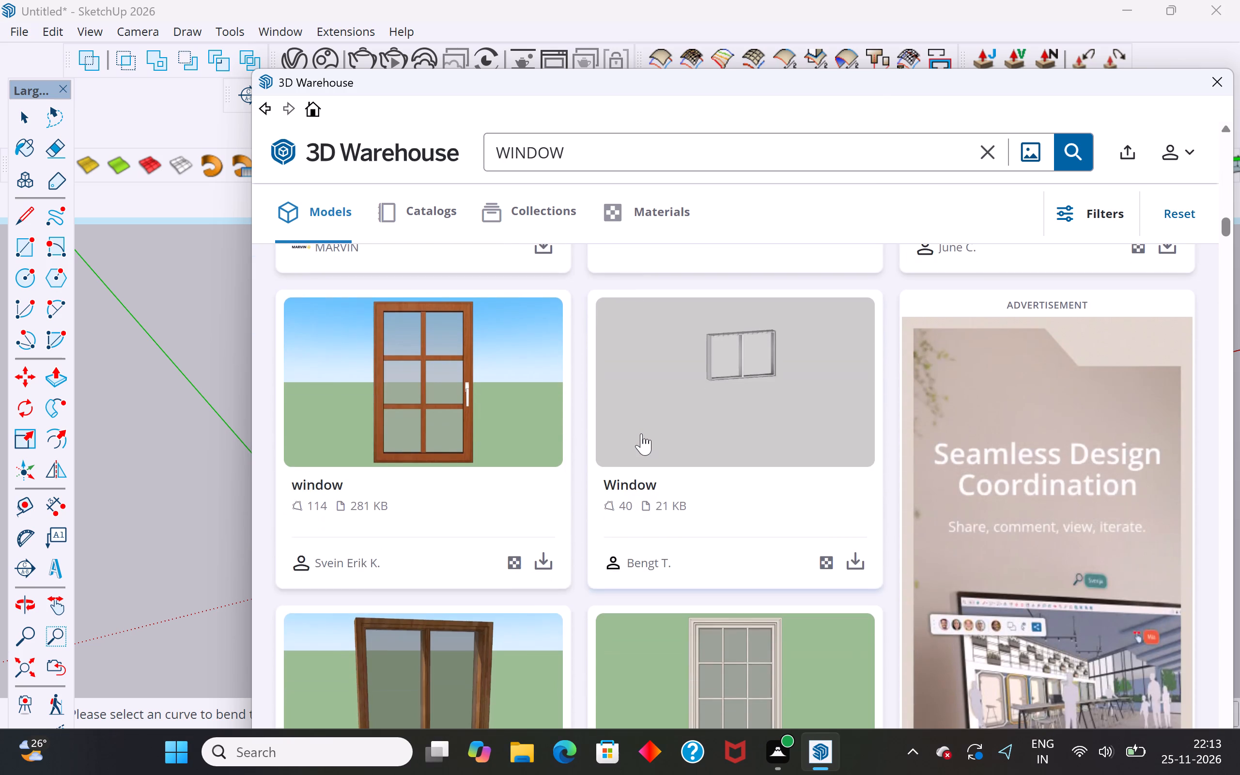
scroll(641, 434, down, 12)
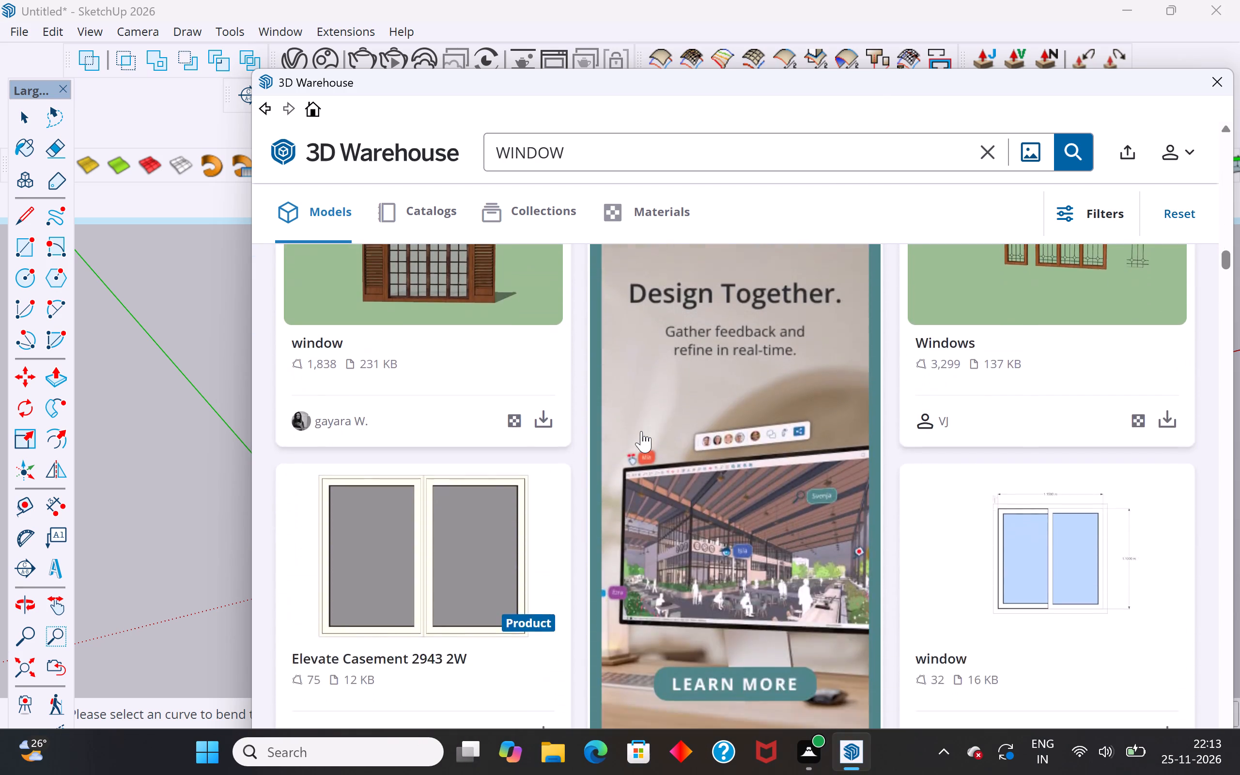
scroll(641, 431, down, 11)
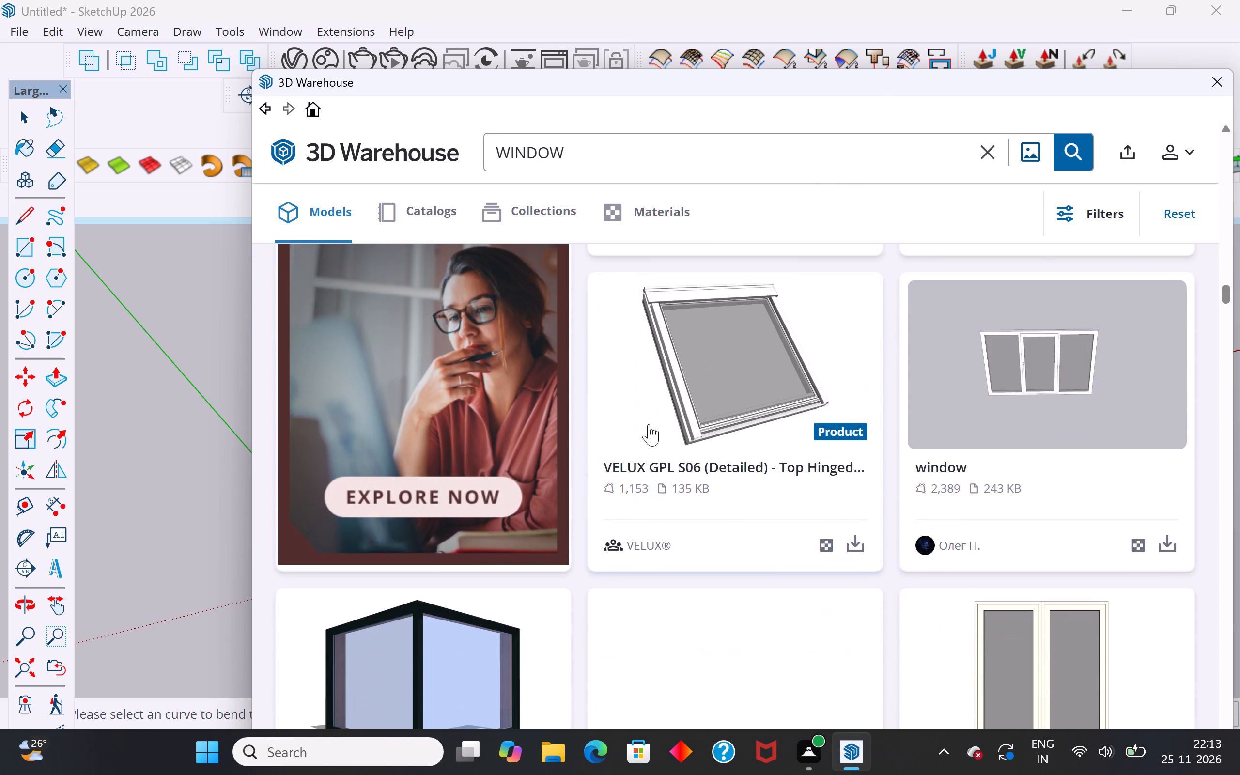
scroll(649, 424, down, 8)
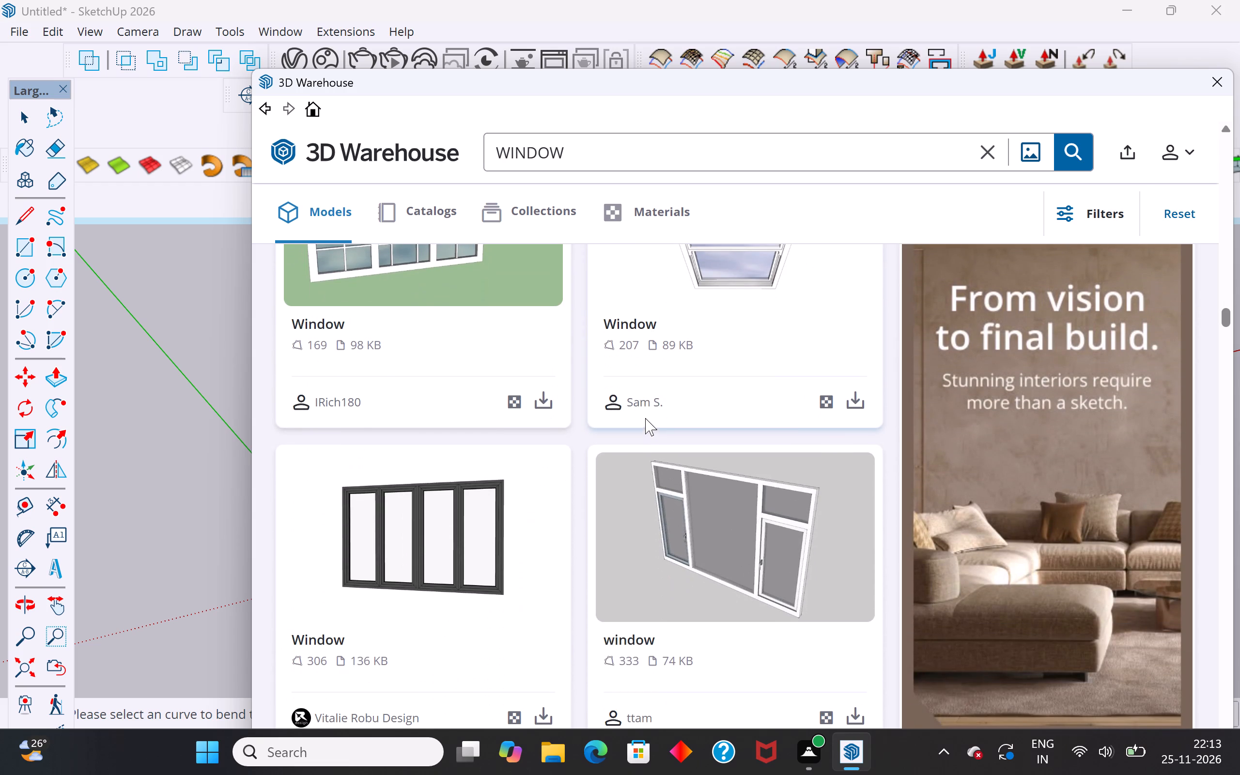
scroll(645, 418, down, 17)
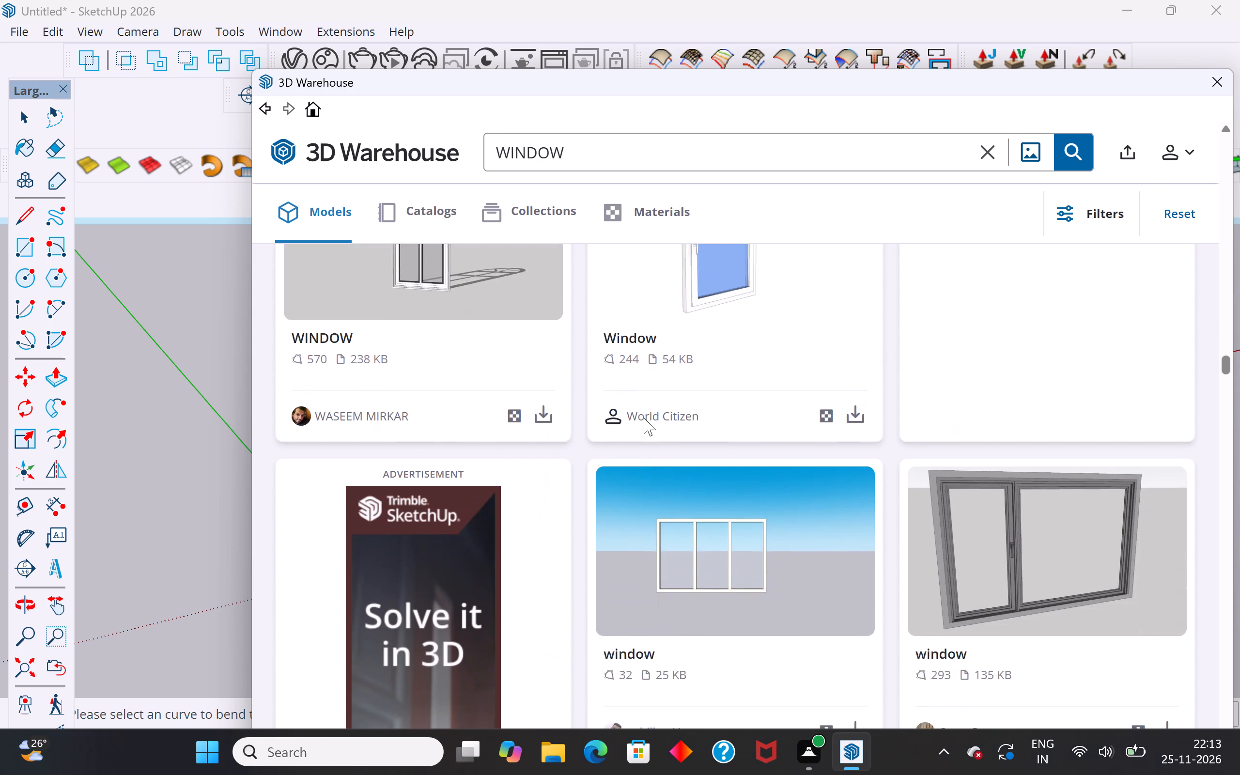
scroll(644, 418, down, 7)
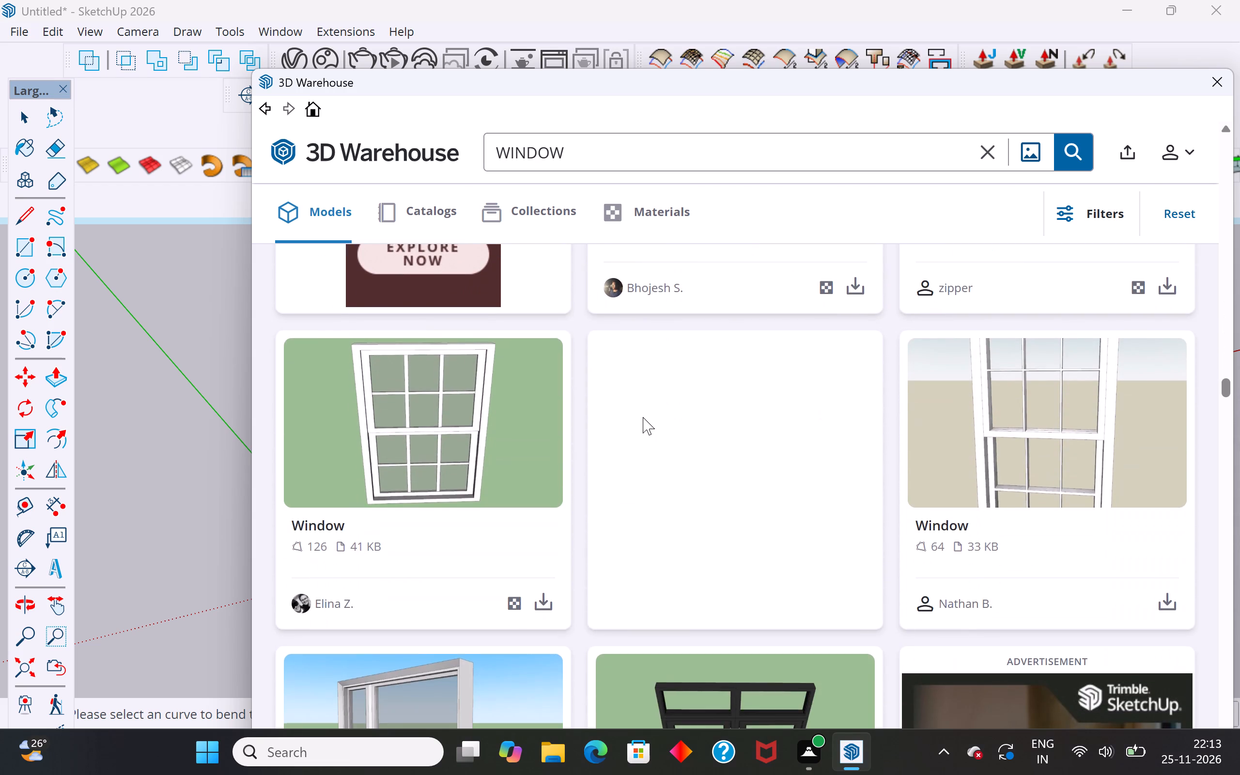
scroll(643, 417, down, 8)
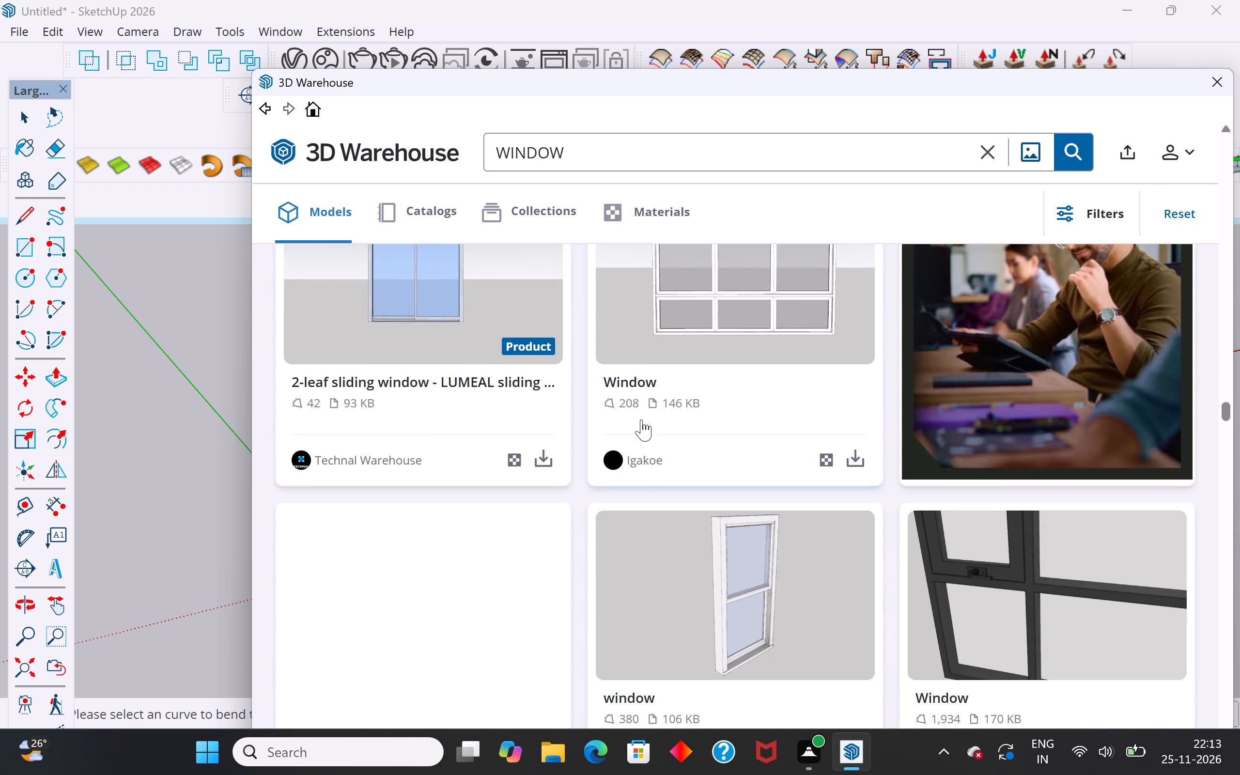
scroll(641, 419, down, 13)
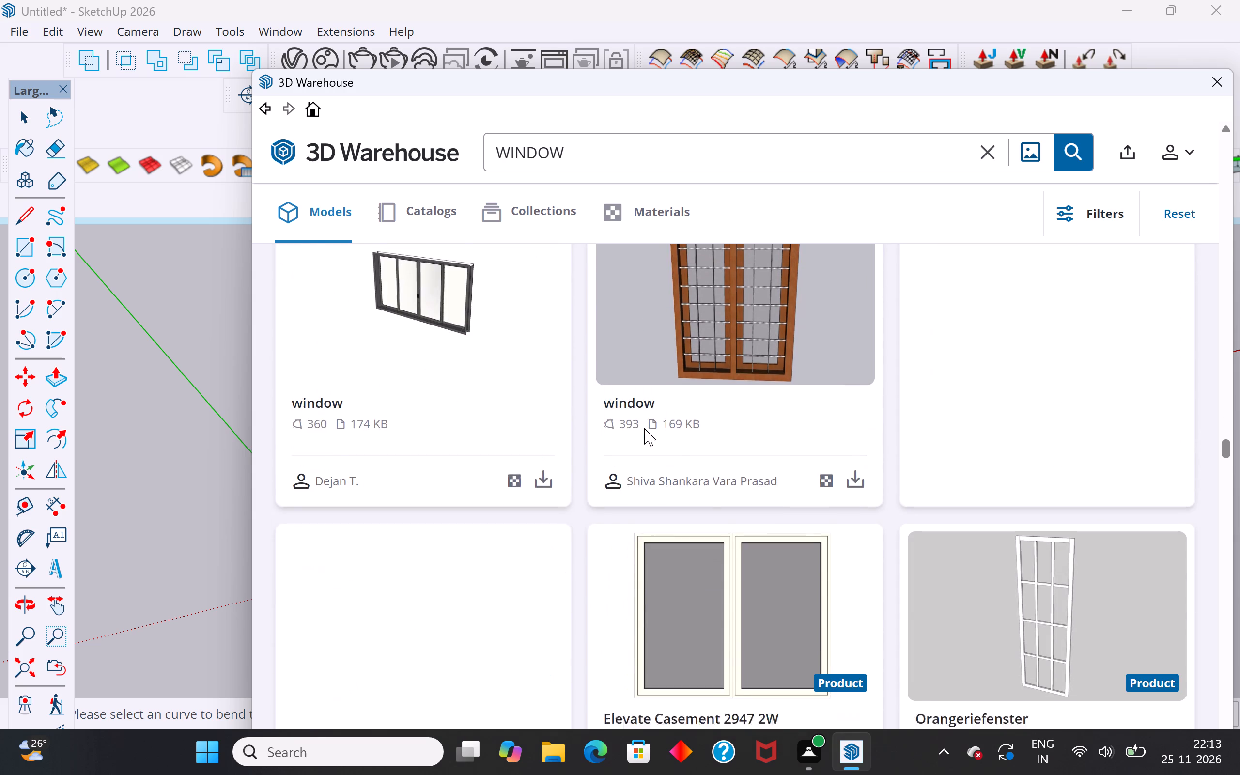
scroll(644, 428, down, 10)
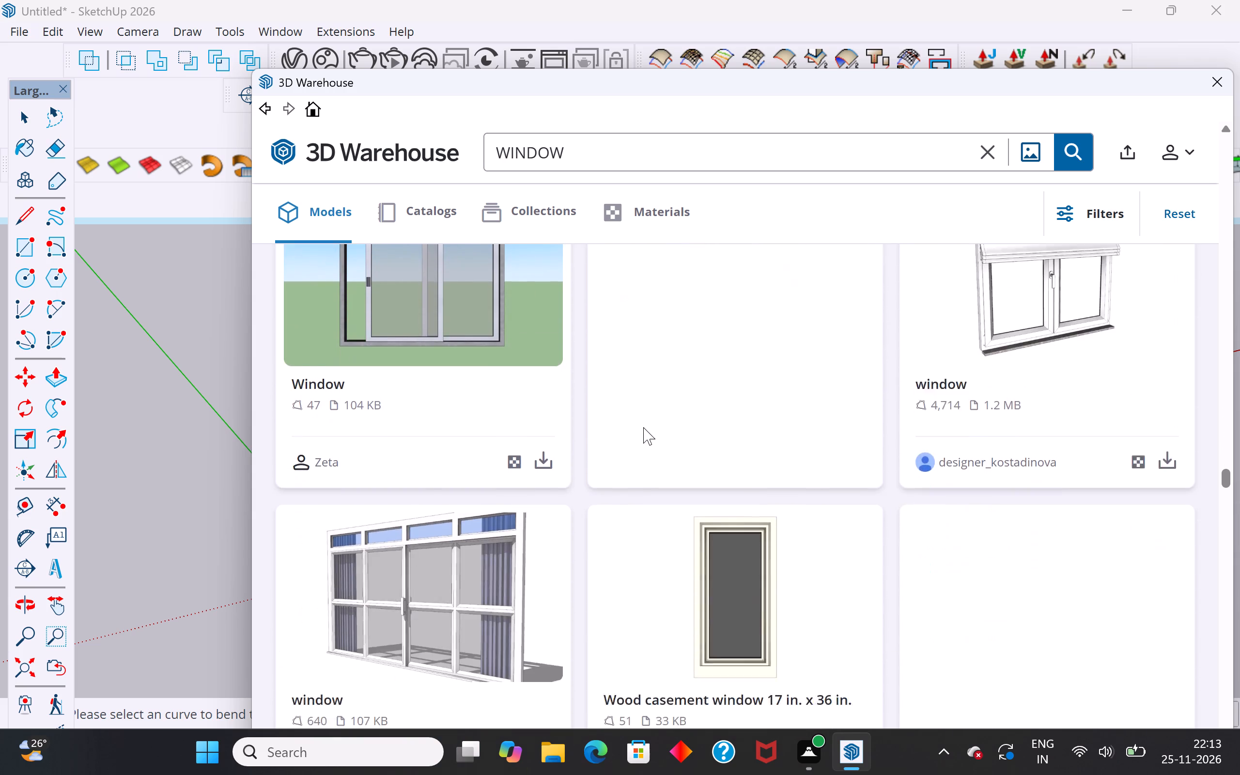
scroll(643, 427, down, 11)
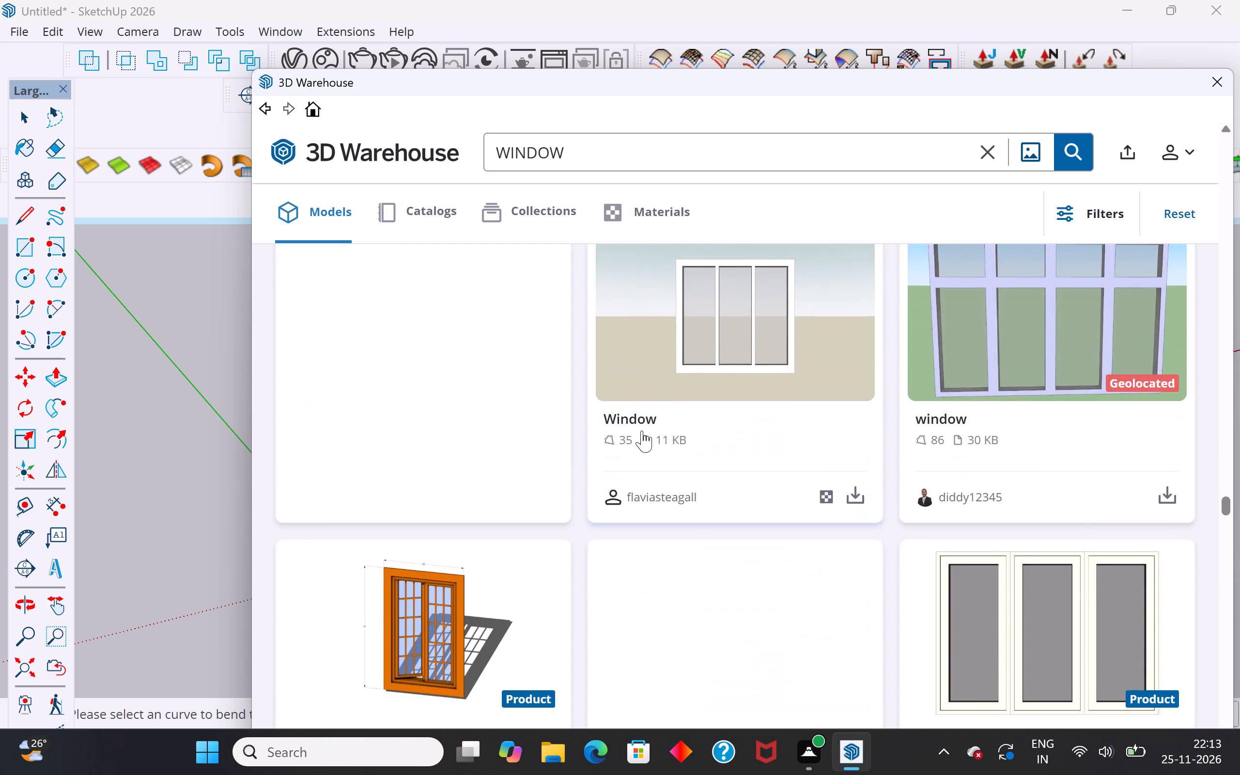
scroll(642, 431, down, 4)
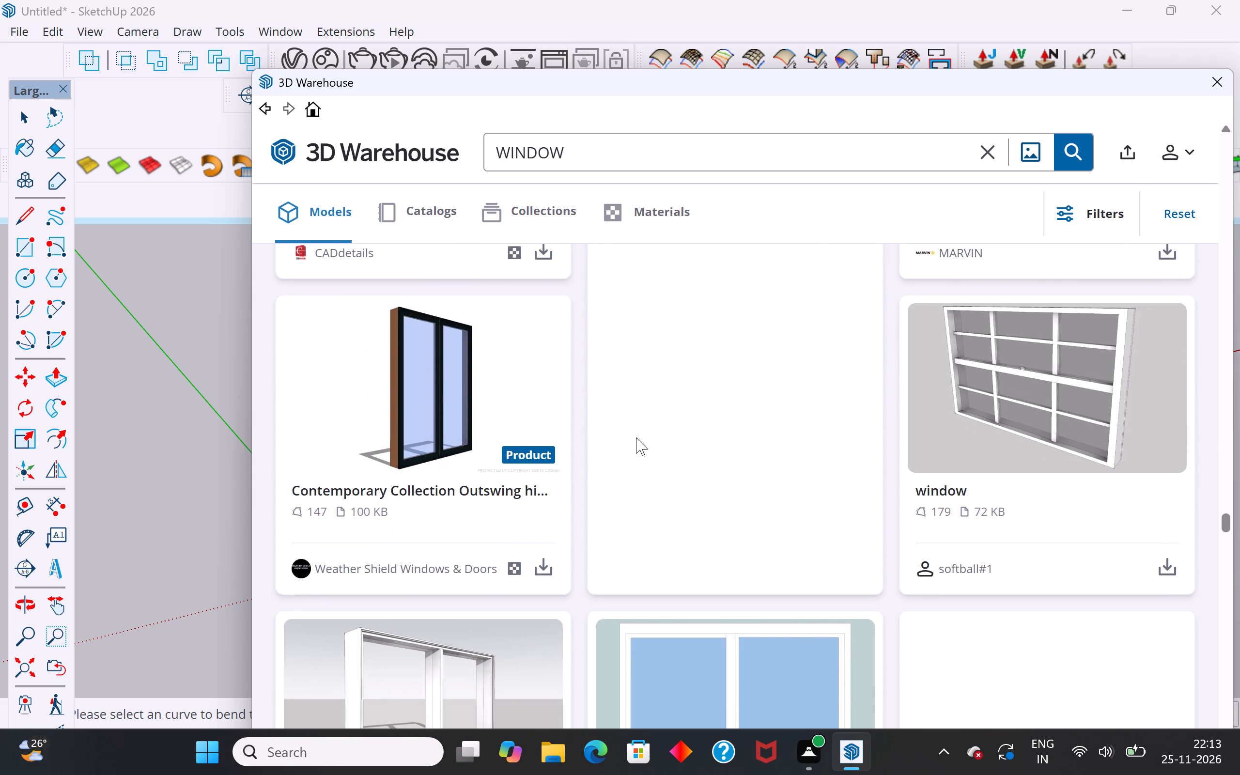
scroll(636, 437, down, 12)
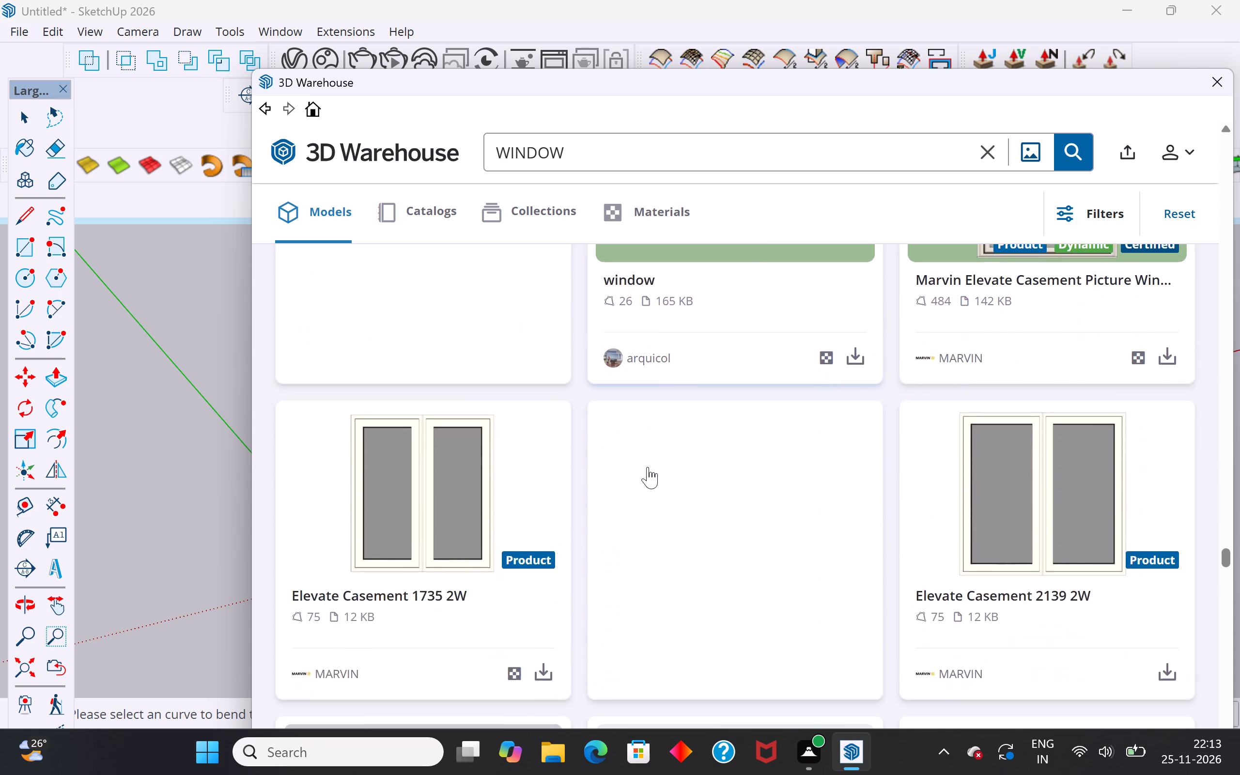
scroll(648, 467, down, 11)
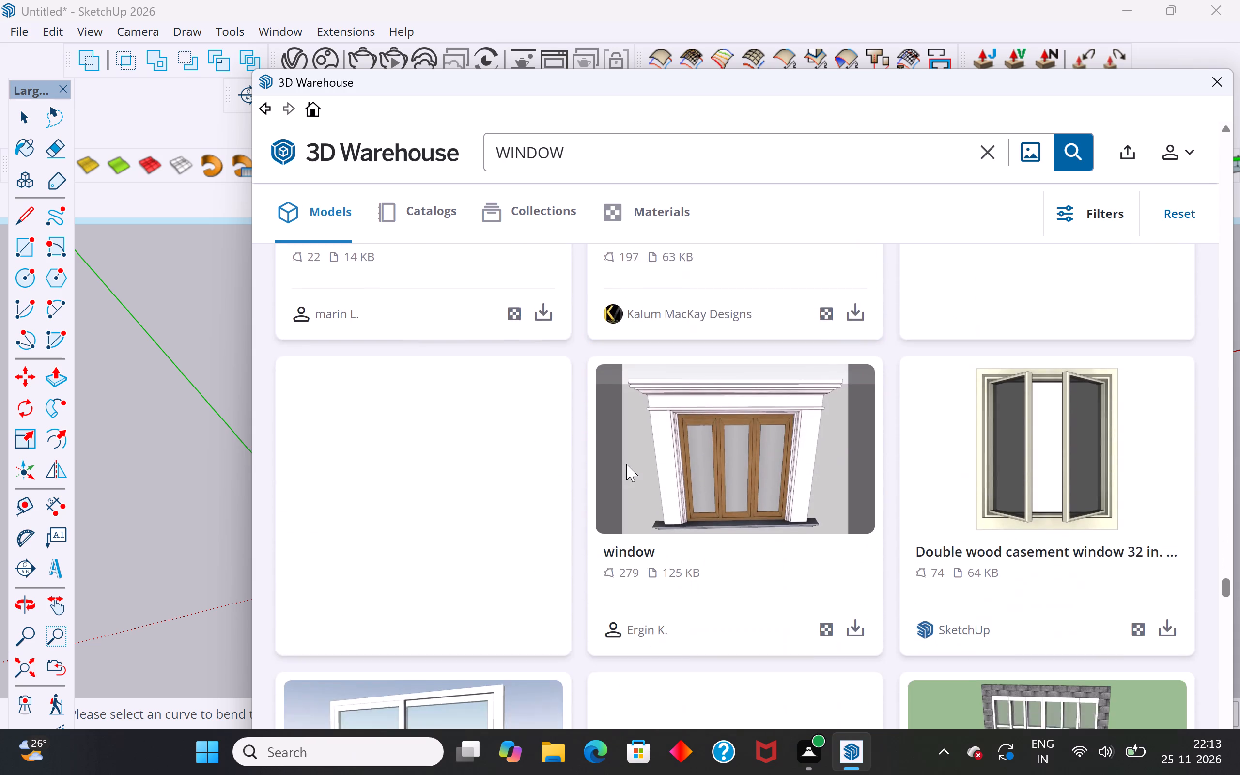
scroll(626, 464, down, 10)
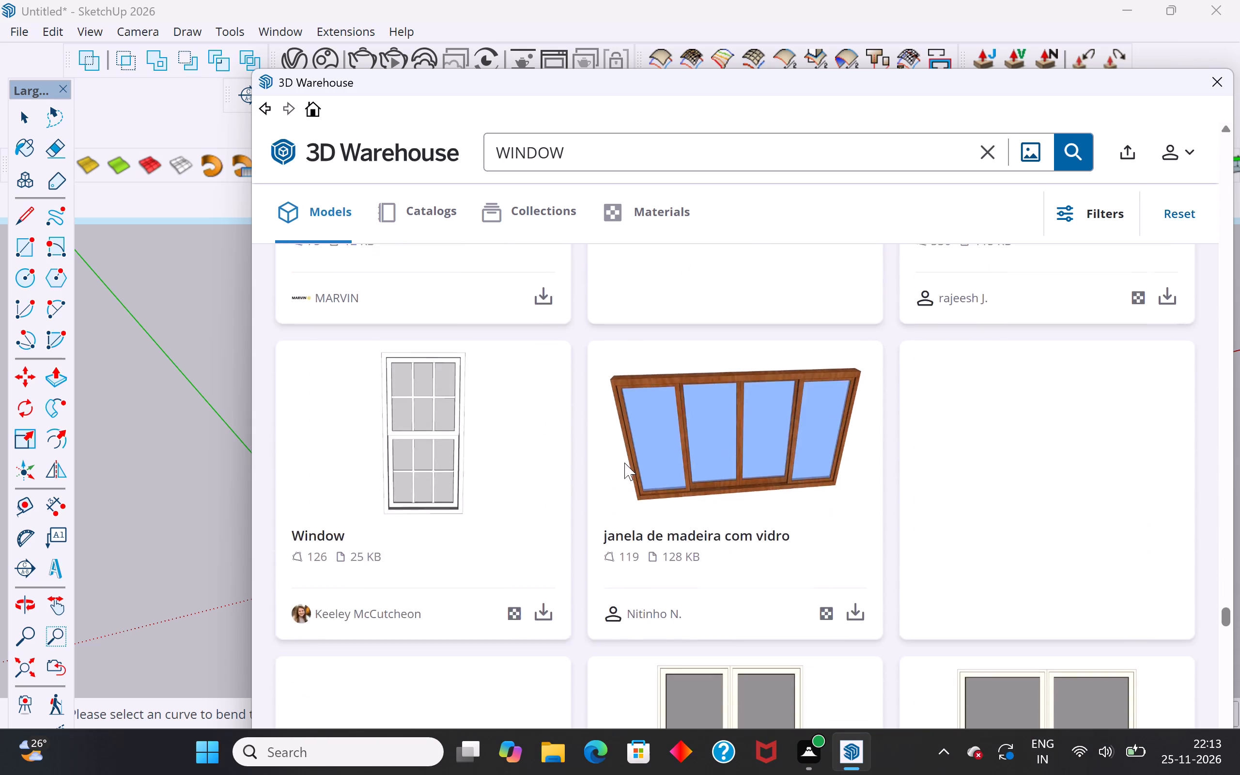
scroll(624, 463, down, 11)
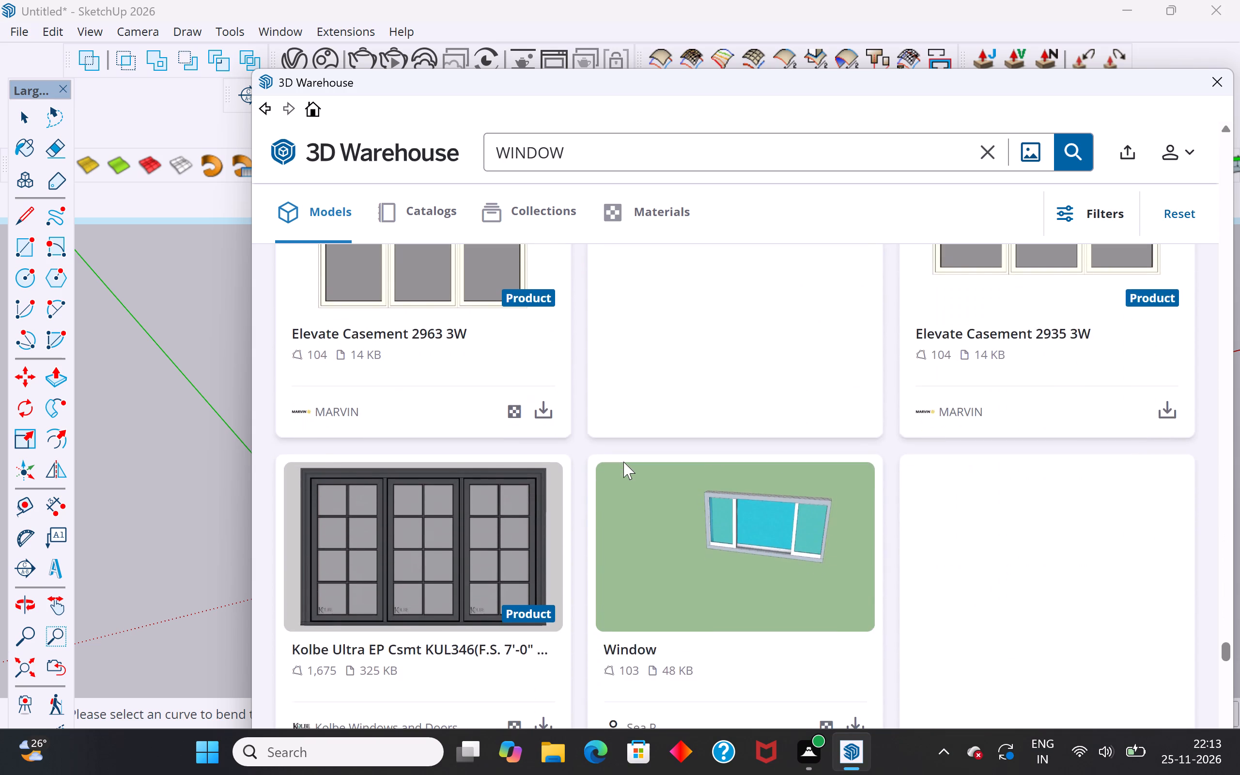
scroll(623, 462, down, 14)
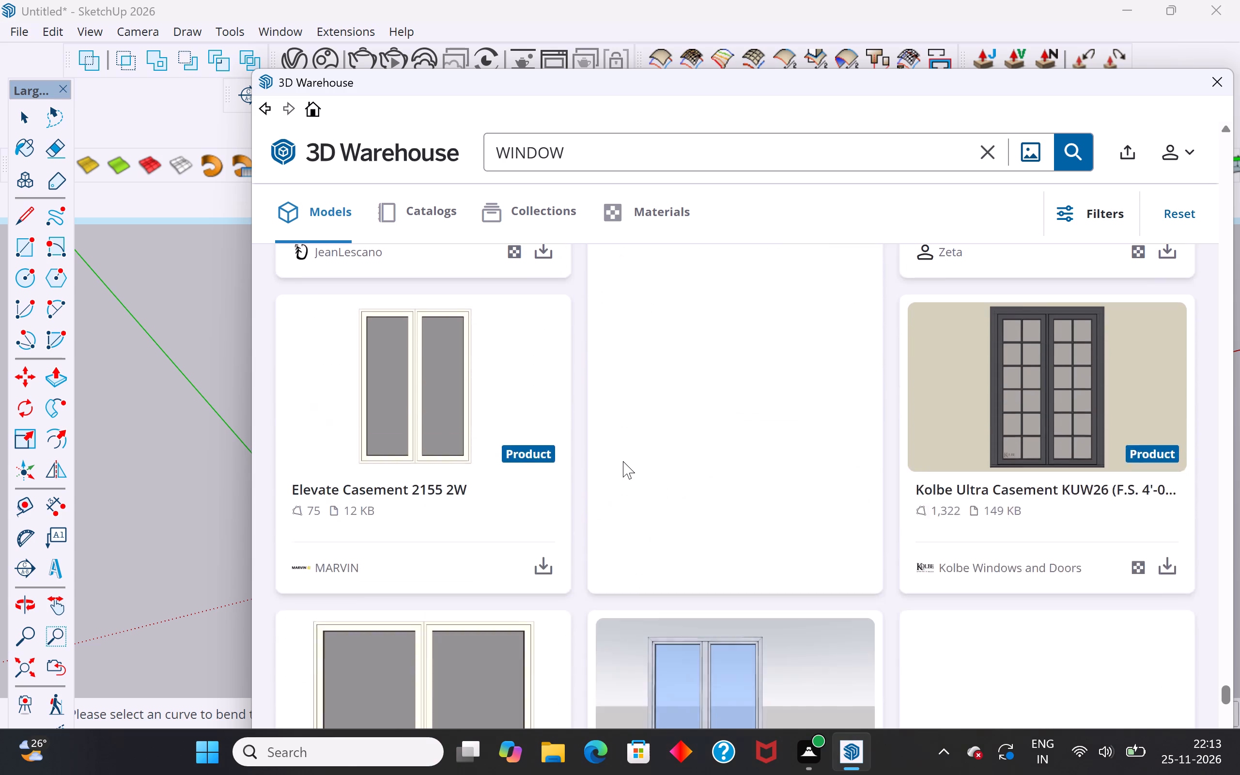
scroll(623, 461, down, 9)
Download the three-panel "Window" model with pink curtains into the scene and place it on the ground between the human figure and the ribbed curved wall.
scroll(623, 461, up, 4)
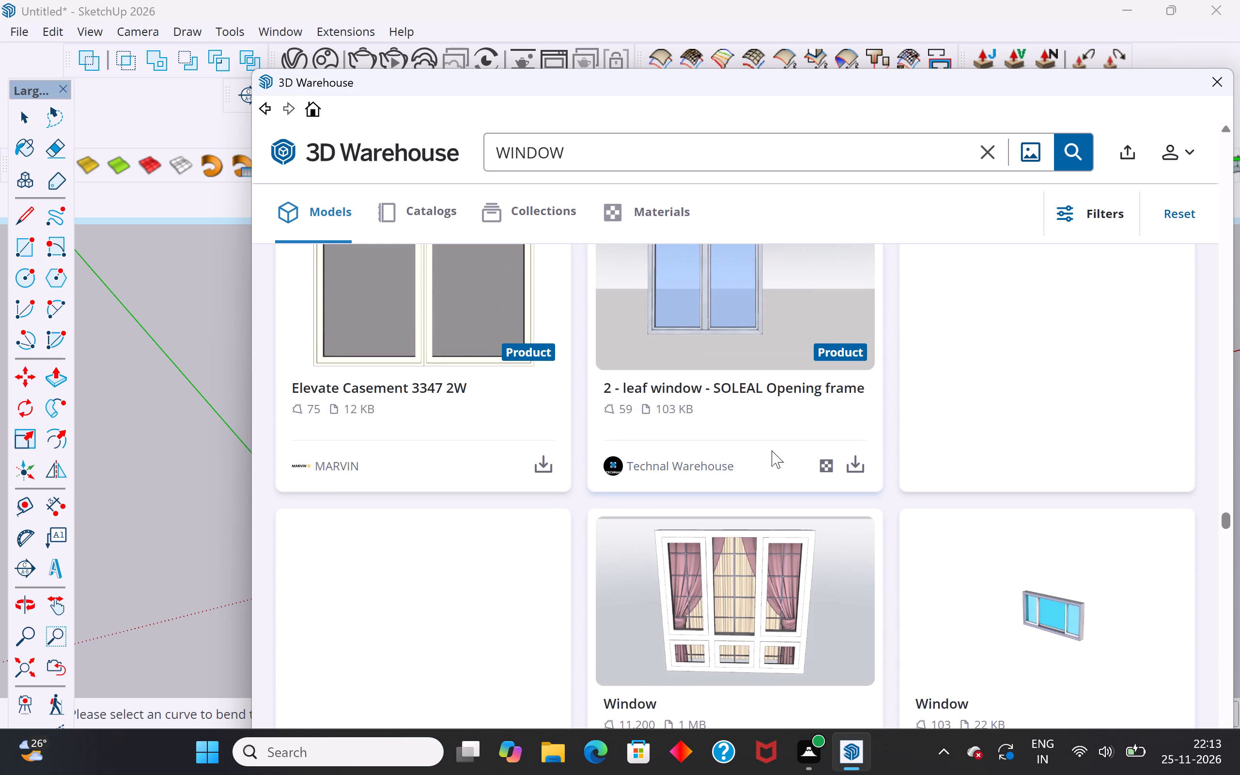
scroll(713, 518, down, 2)
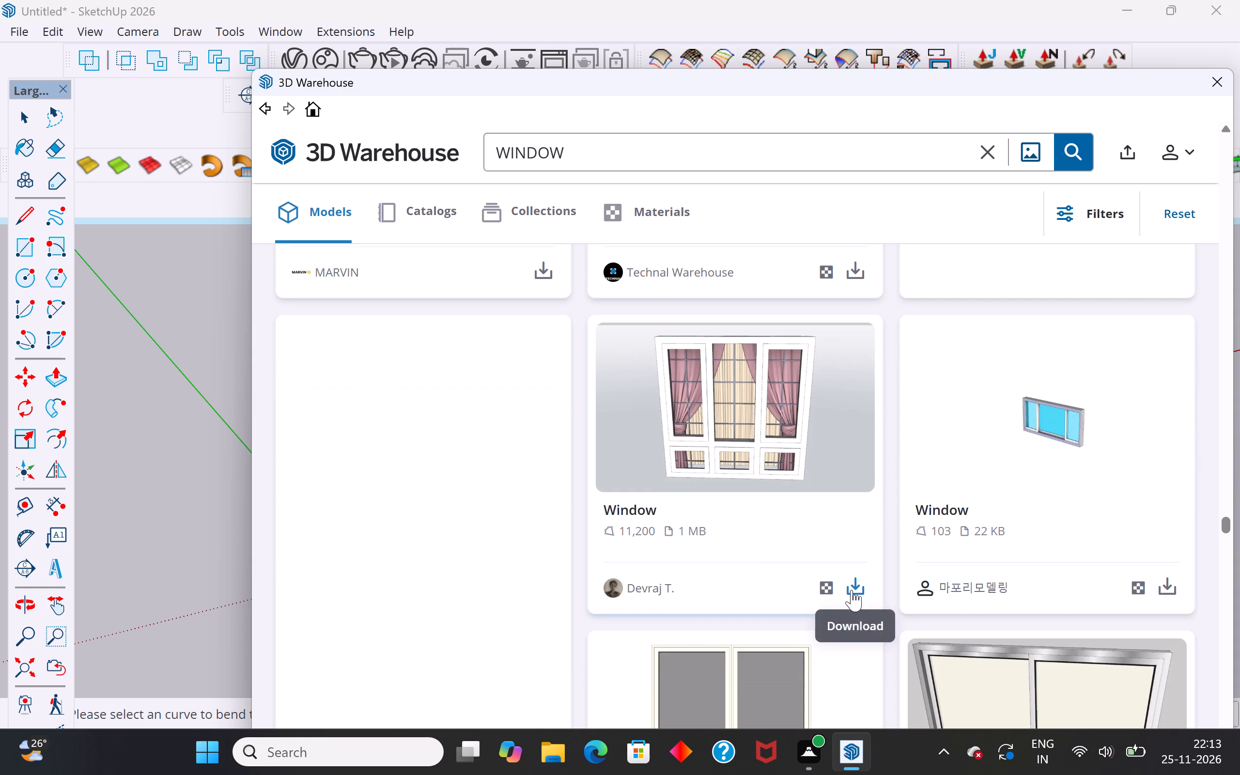
click(852, 590)
click(711, 440)
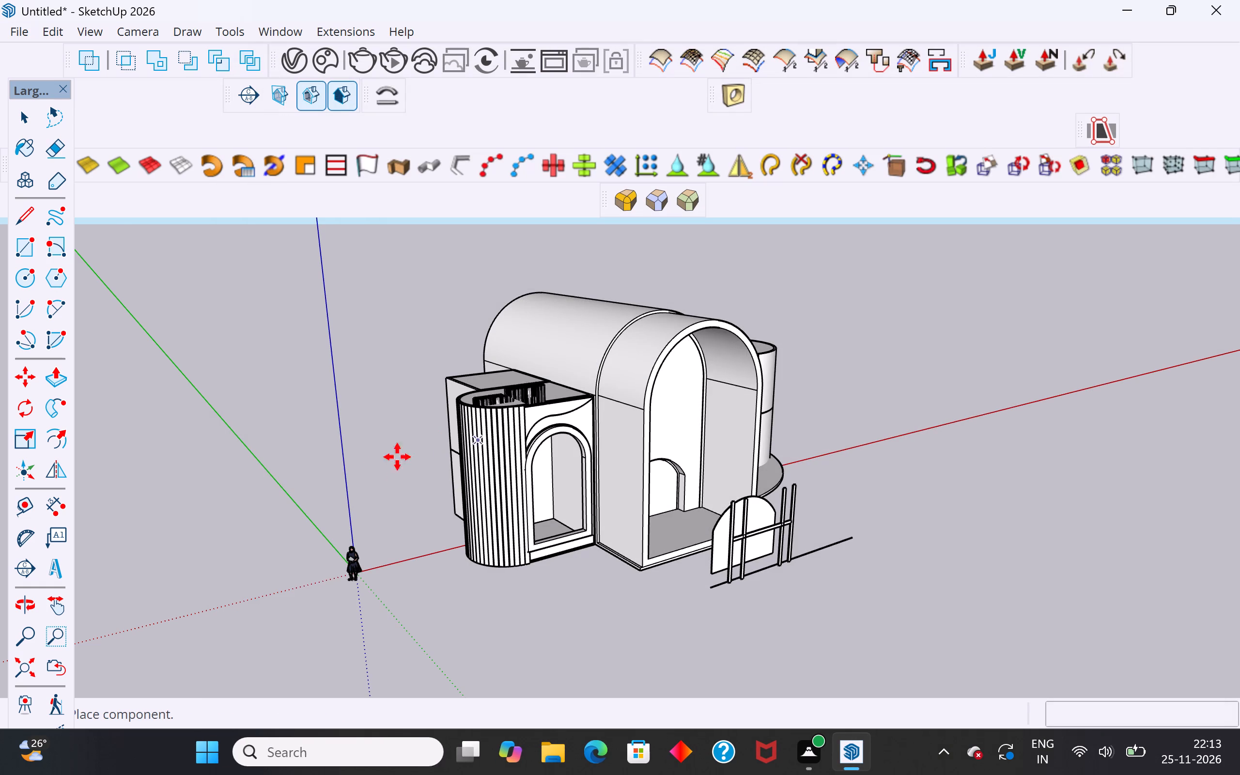
scroll(426, 565, up, 12)
scroll(411, 614, up, 4)
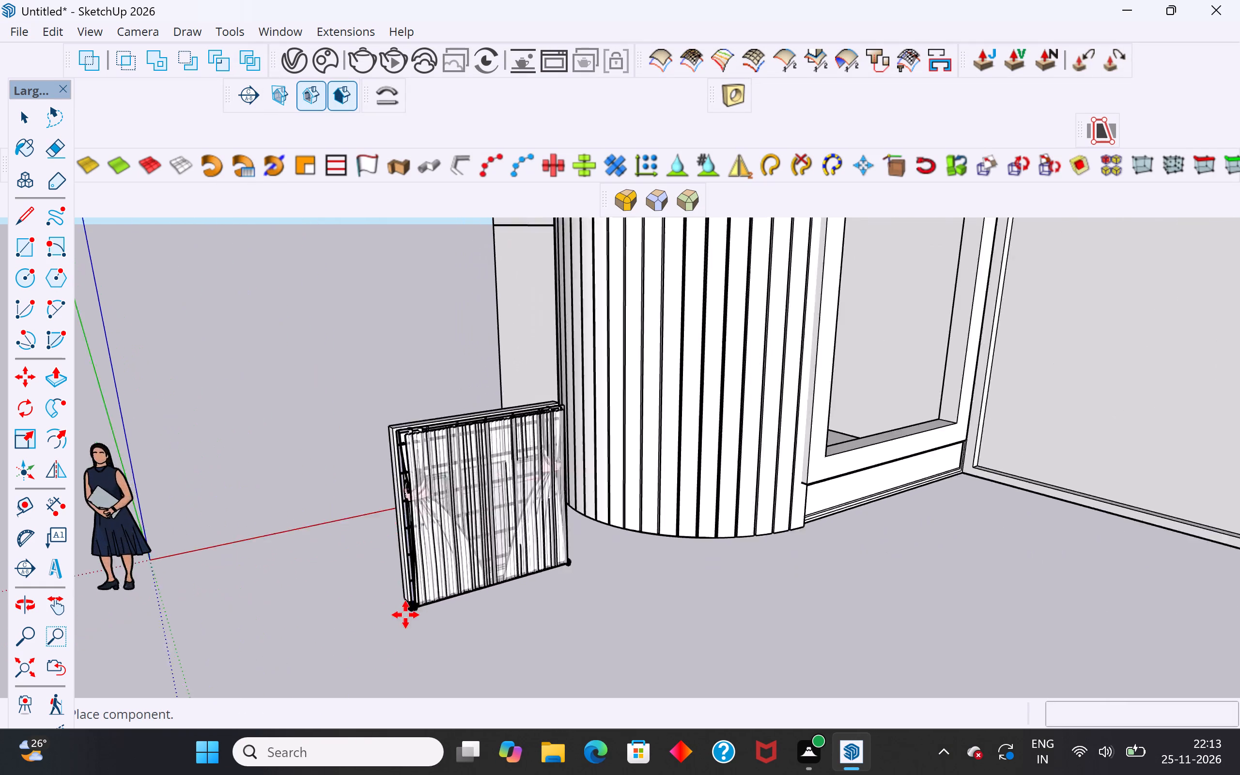
scroll(405, 615, up, 2)
click(328, 679)
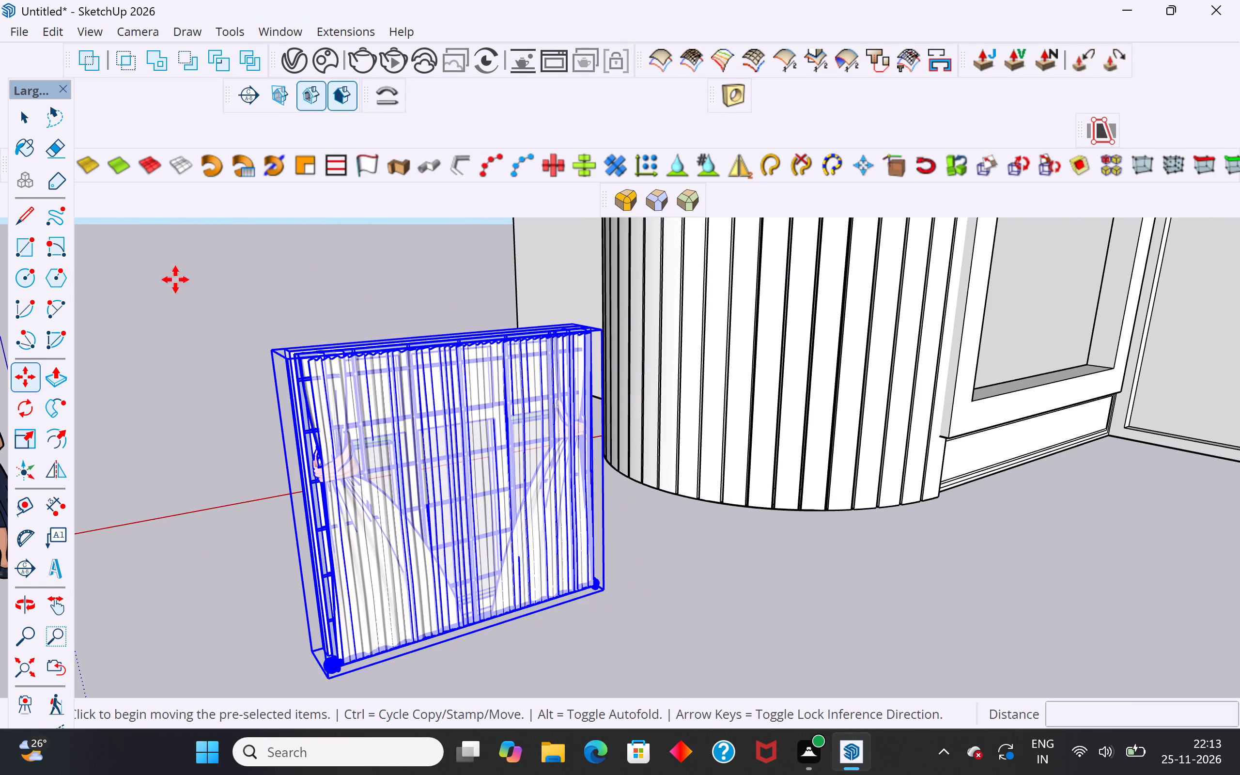
Deselect the placed window and examine its front side, frame and curtains up close.
click(15, 120)
click(147, 434)
middle_drag(235, 523, 794, 660)
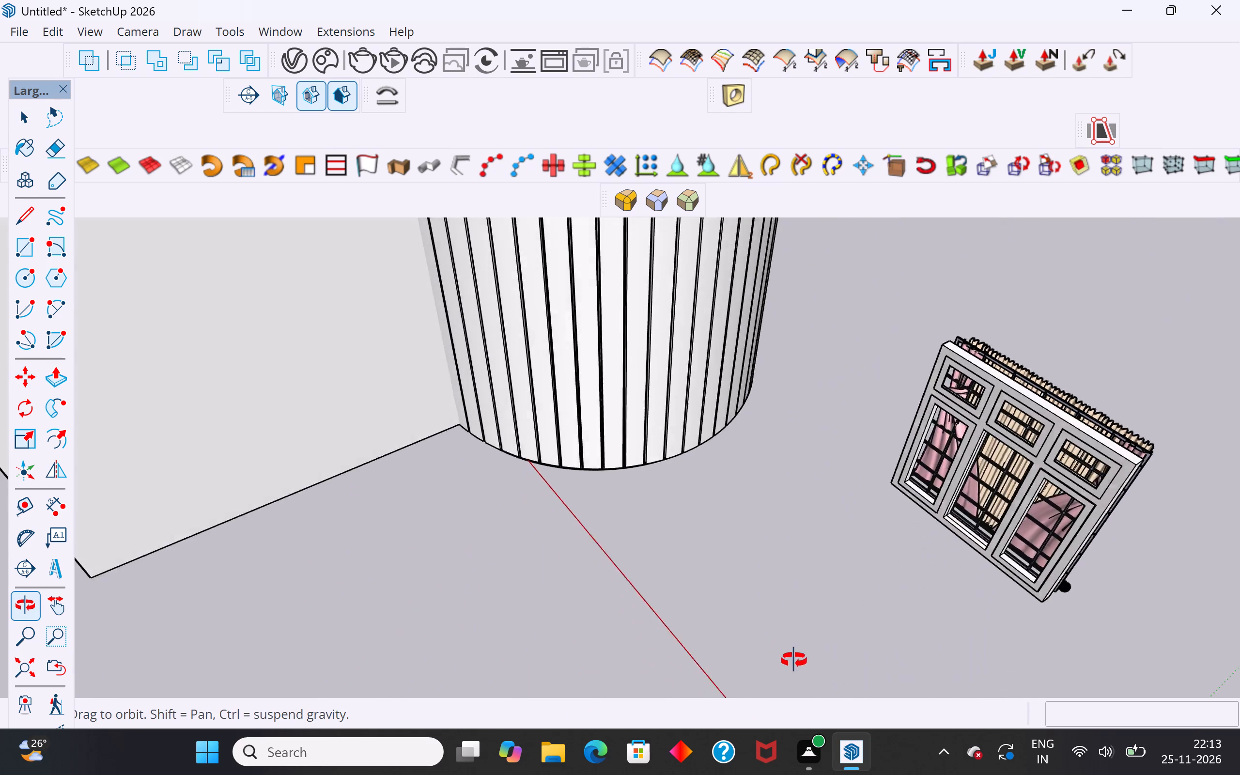
middle_drag(794, 660, 805, 460)
scroll(831, 615, up, 1)
scroll(1009, 285, up, 4)
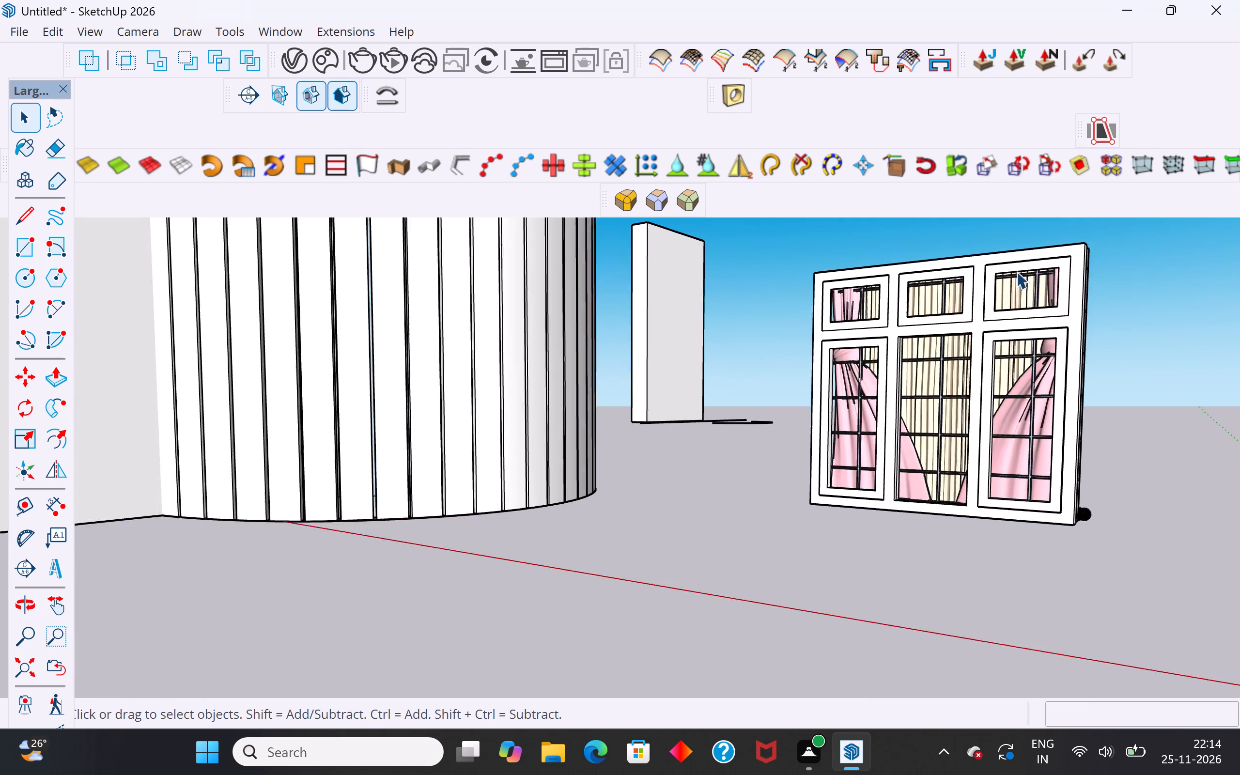
scroll(1016, 271, up, 8)
scroll(865, 345, down, 5)
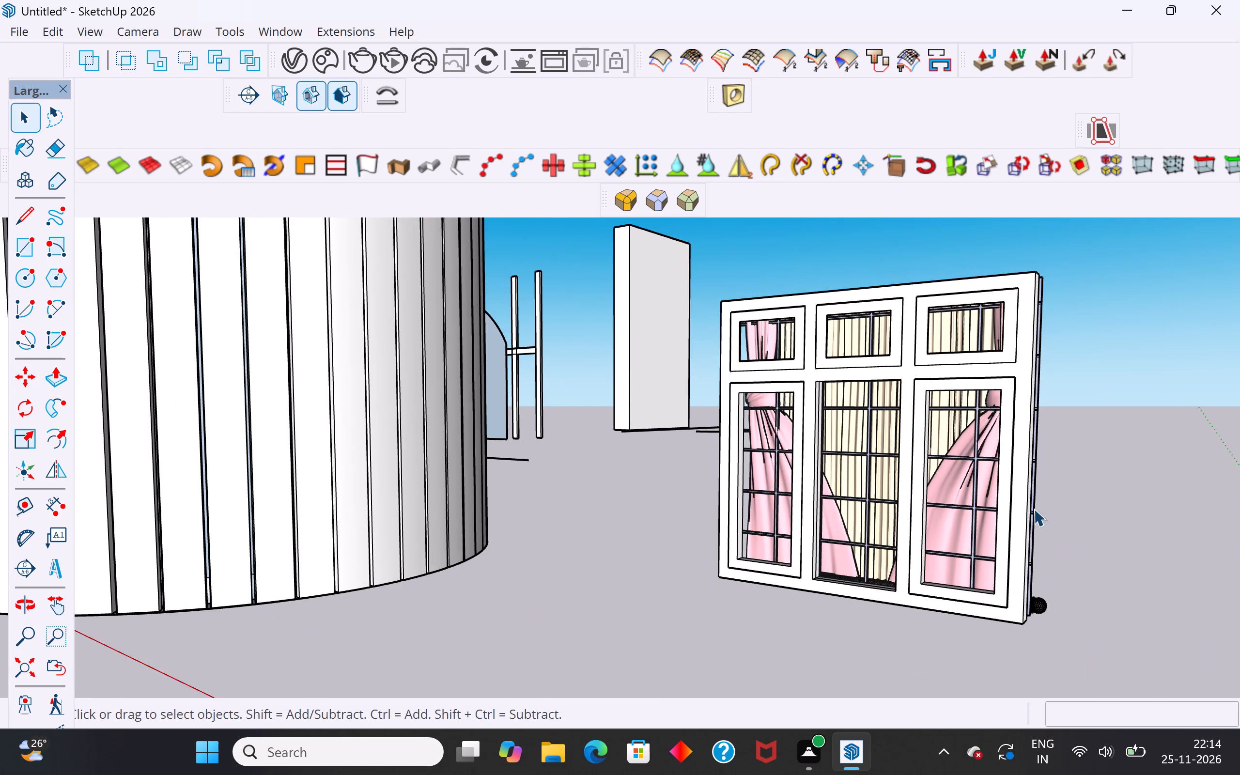
middle_drag(1046, 558, 1029, 559)
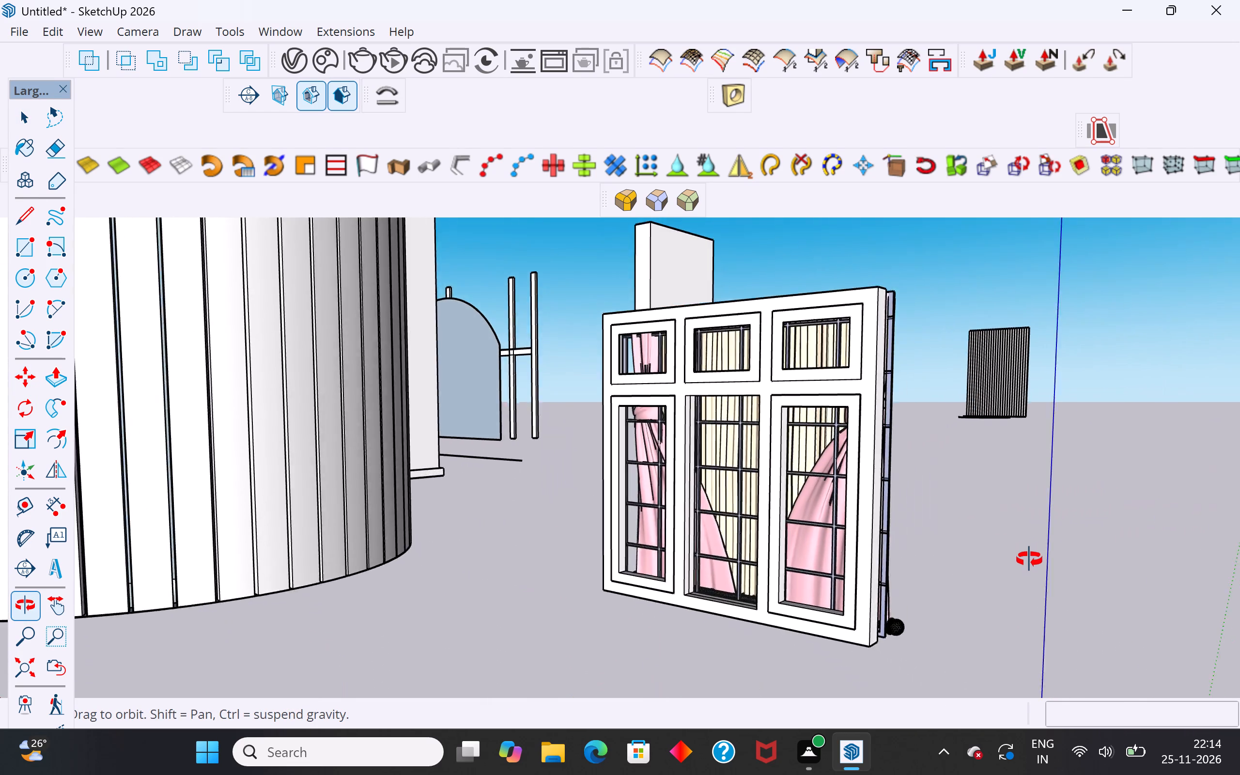
middle_drag(1029, 559, 1061, 576)
scroll(926, 468, down, 6)
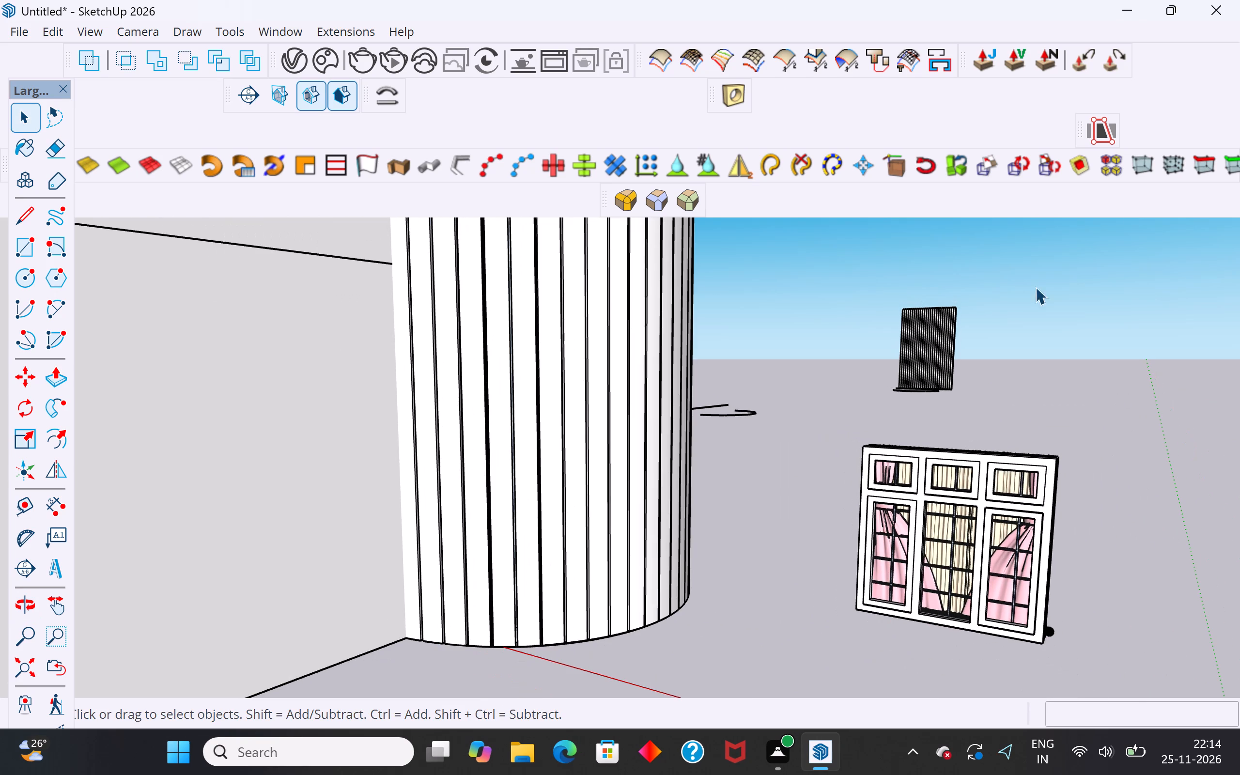
Rotate the curtained window 180 degrees in its own plane about the middle of its front, so its small panes are at the bottom.
click(22, 411)
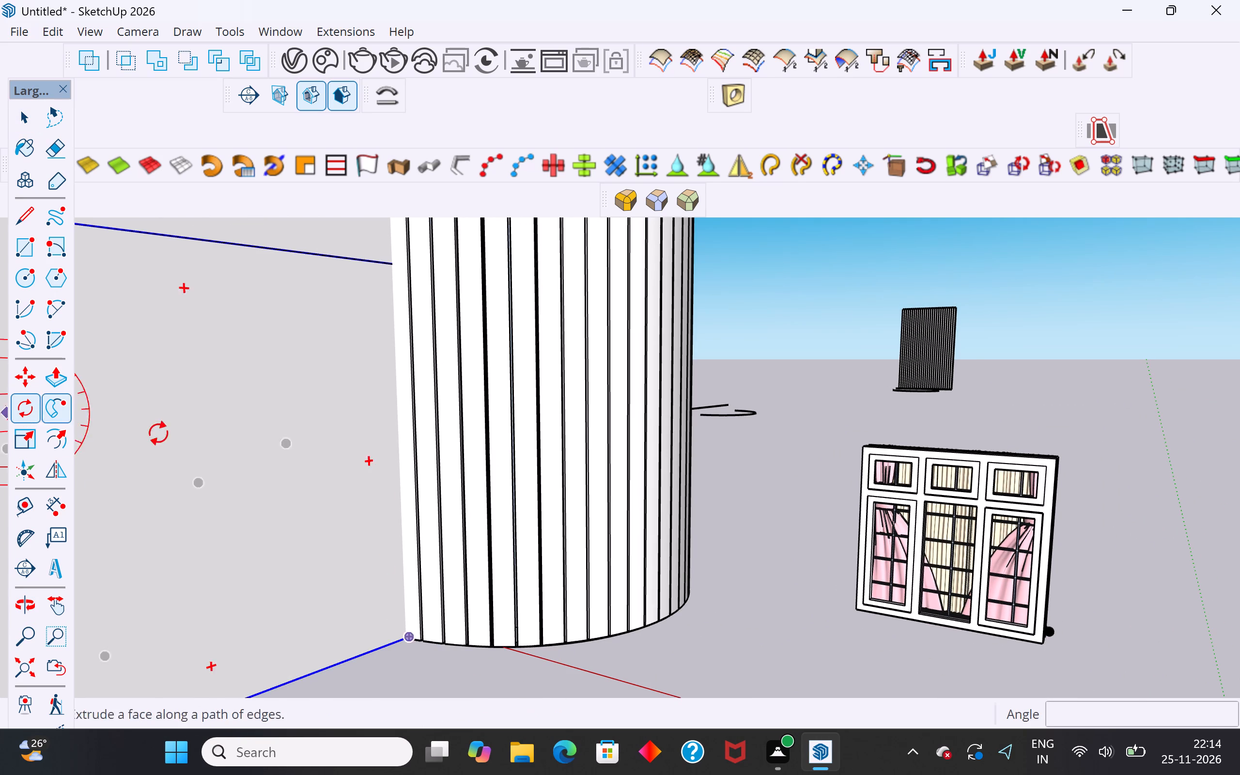
click(945, 551)
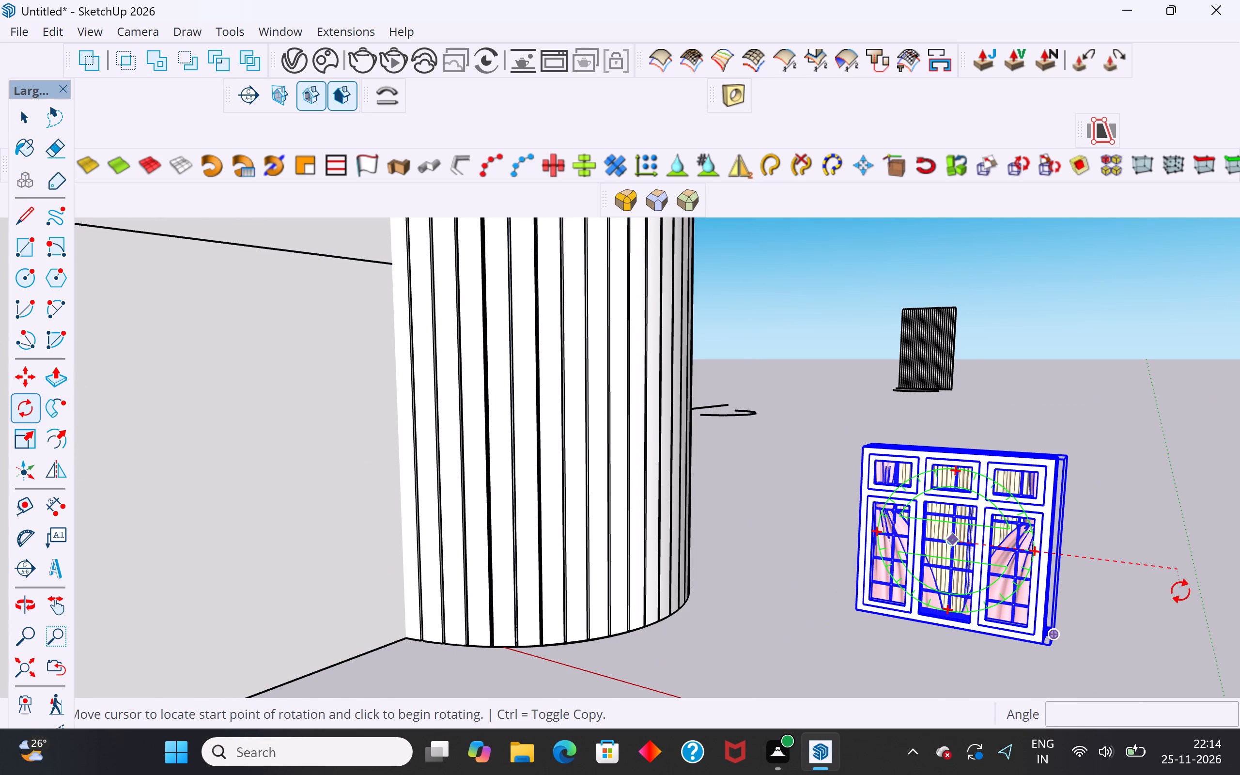
click(1180, 590)
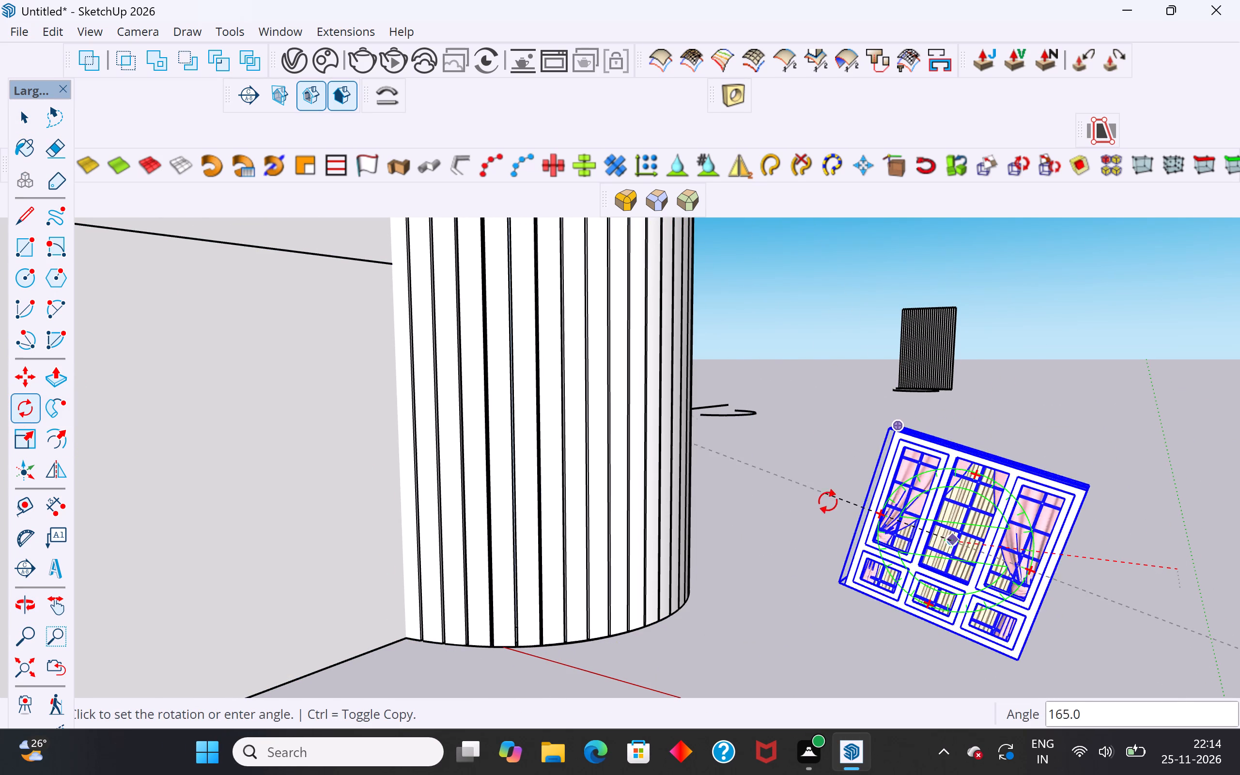
click(836, 532)
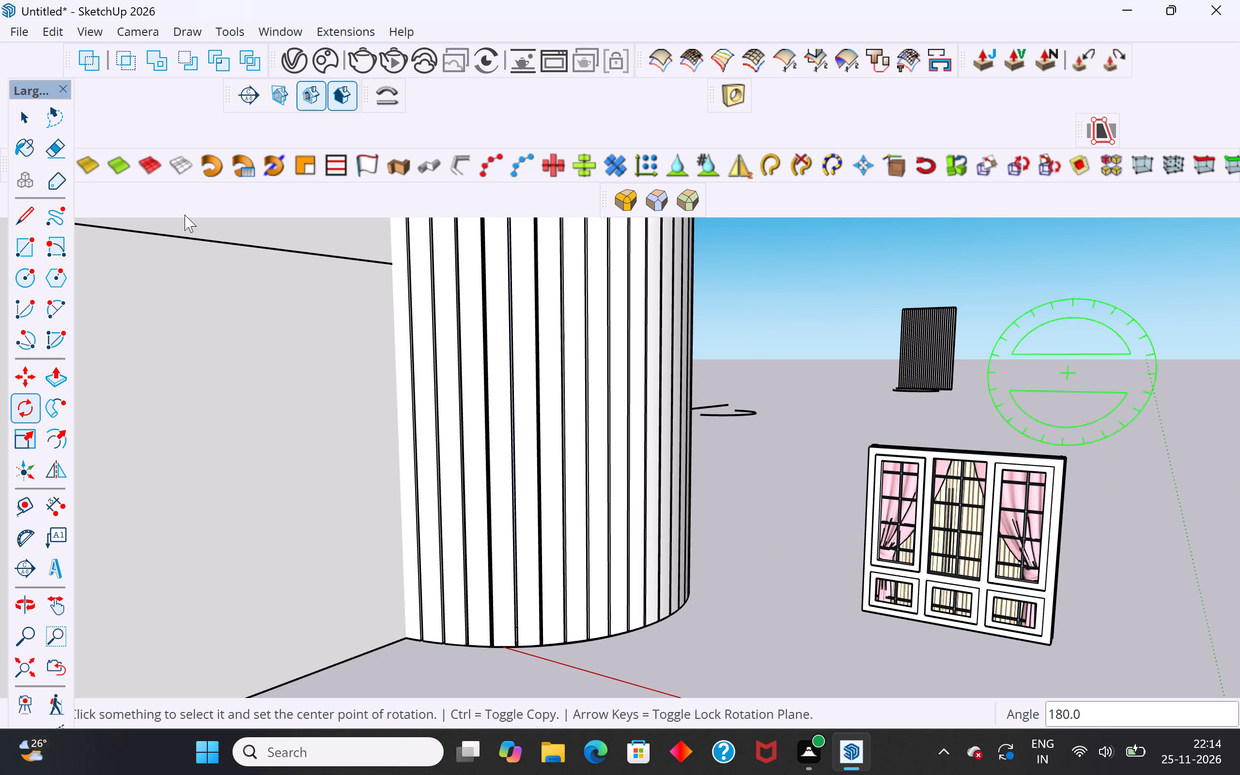
click(25, 121)
click(793, 539)
Rotate the curtained window 180 degrees about a vertical axis at its top corner so its panelled front faces forward, and deselect it.
scroll(752, 512, down, 3)
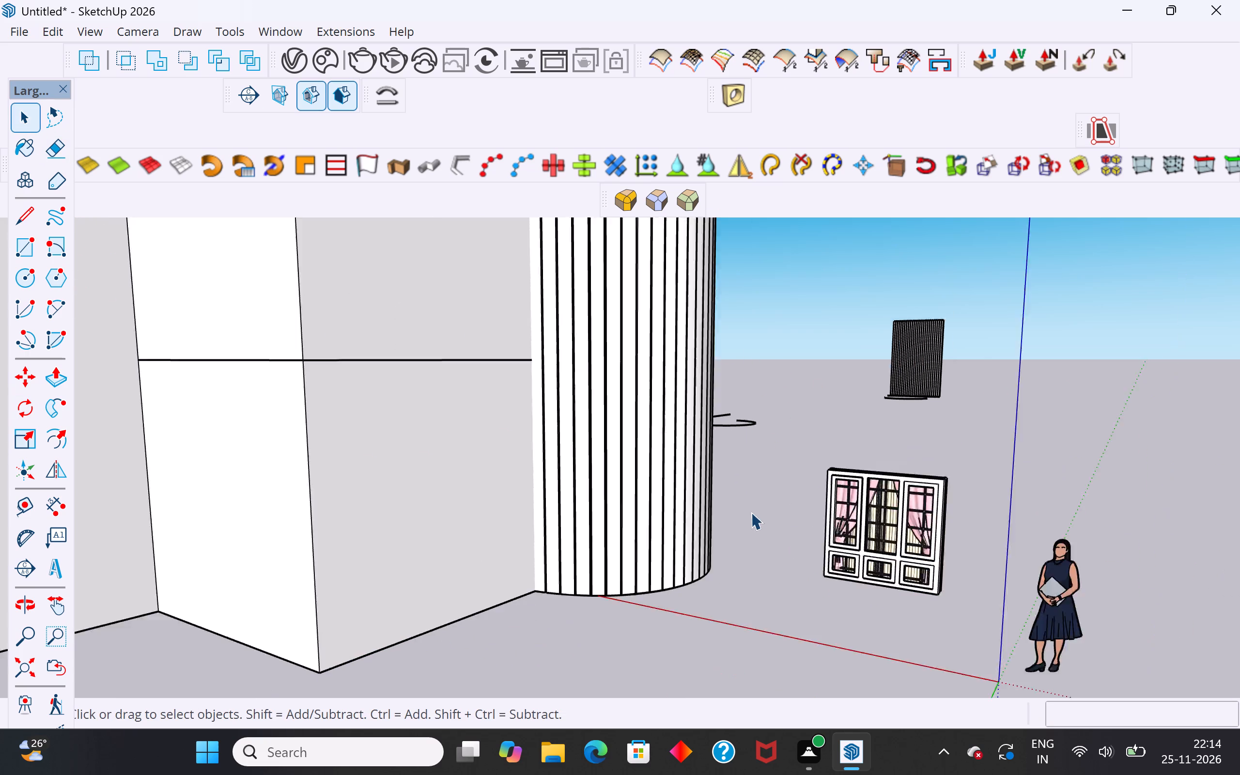
scroll(751, 512, down, 2)
middle_drag(969, 554, 381, 599)
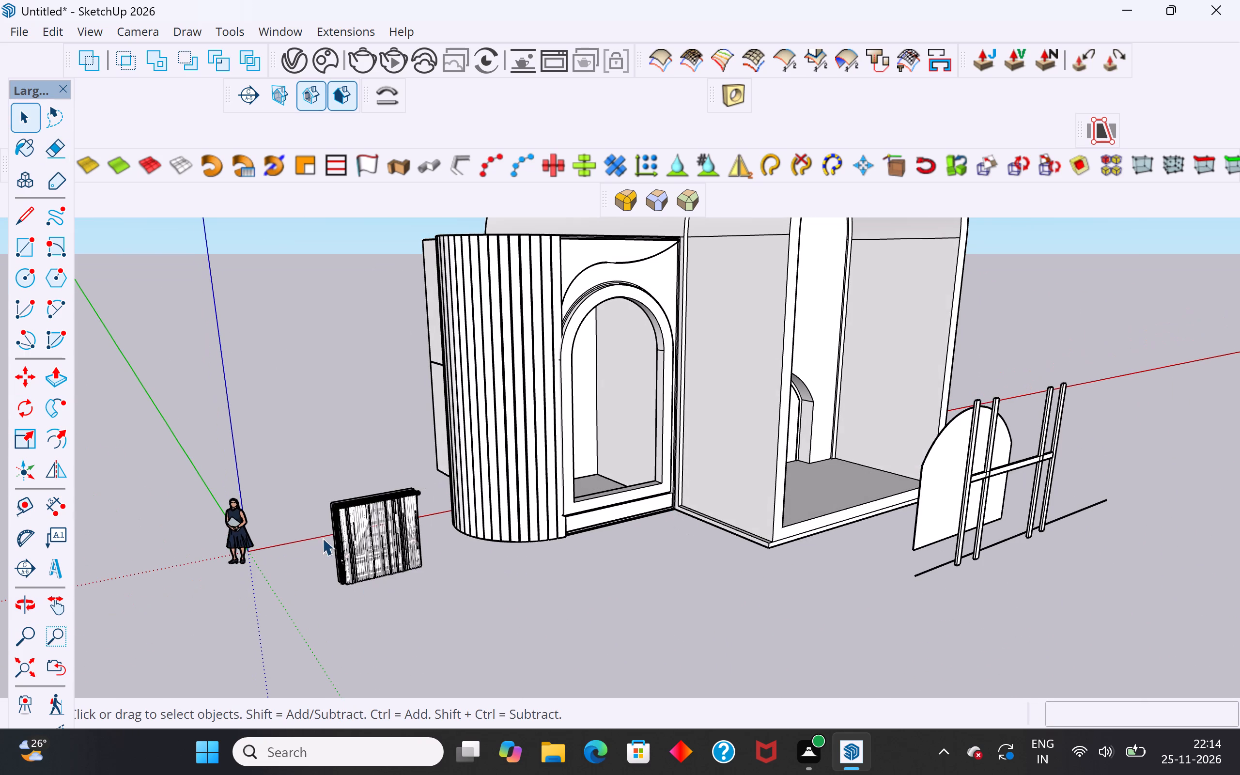
click(369, 548)
scroll(385, 611, up, 2)
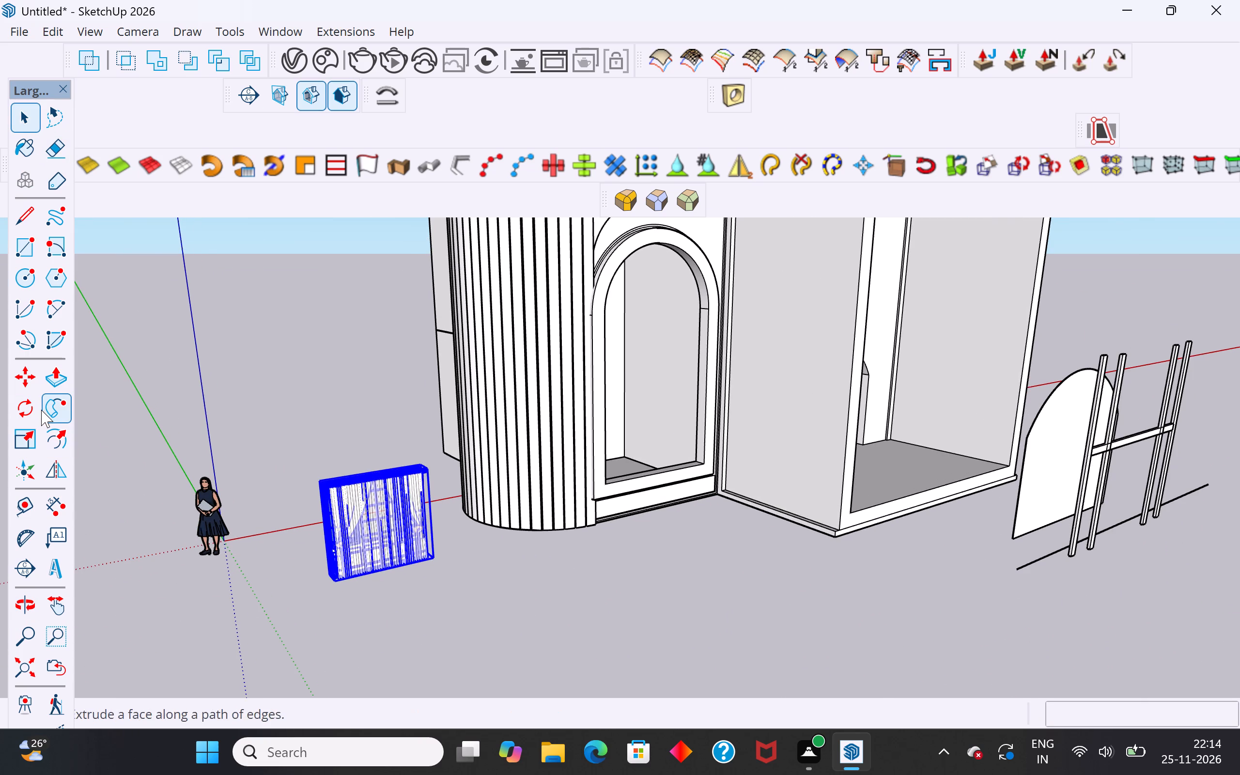
click(41, 410)
click(36, 405)
scroll(259, 599, up, 10)
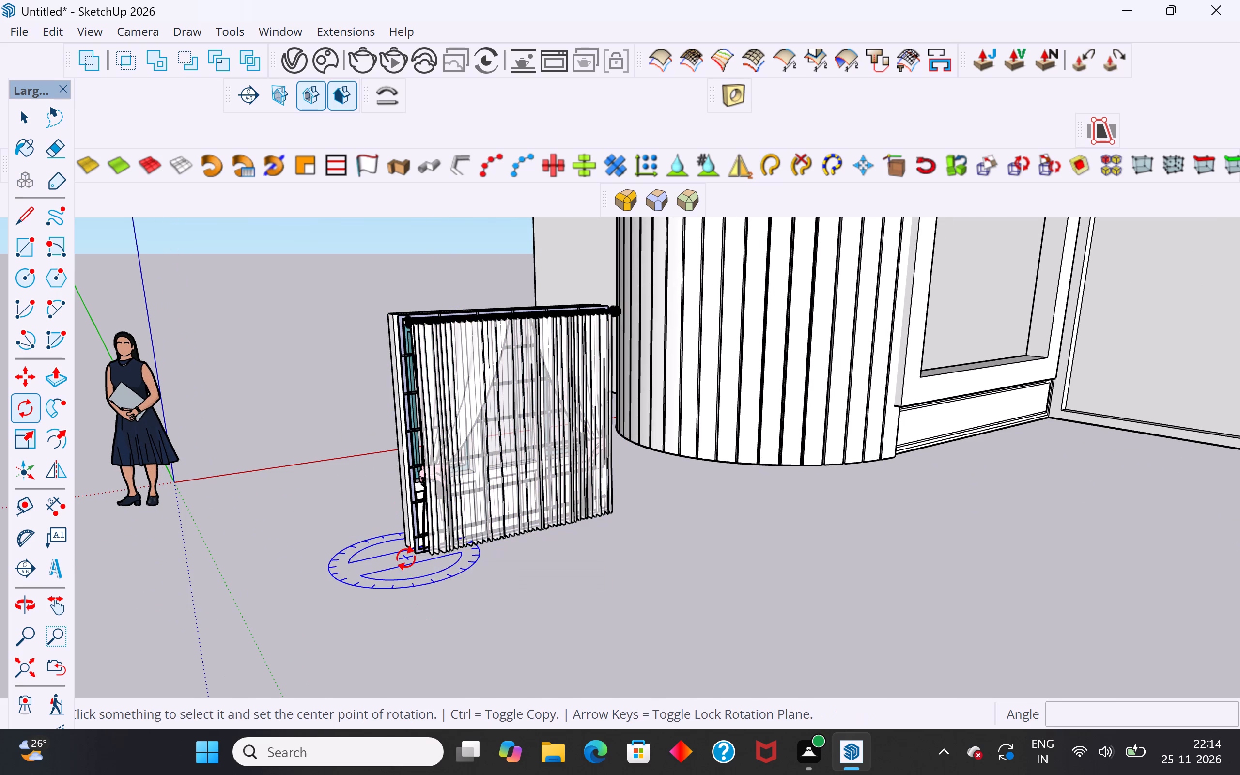
click(406, 558)
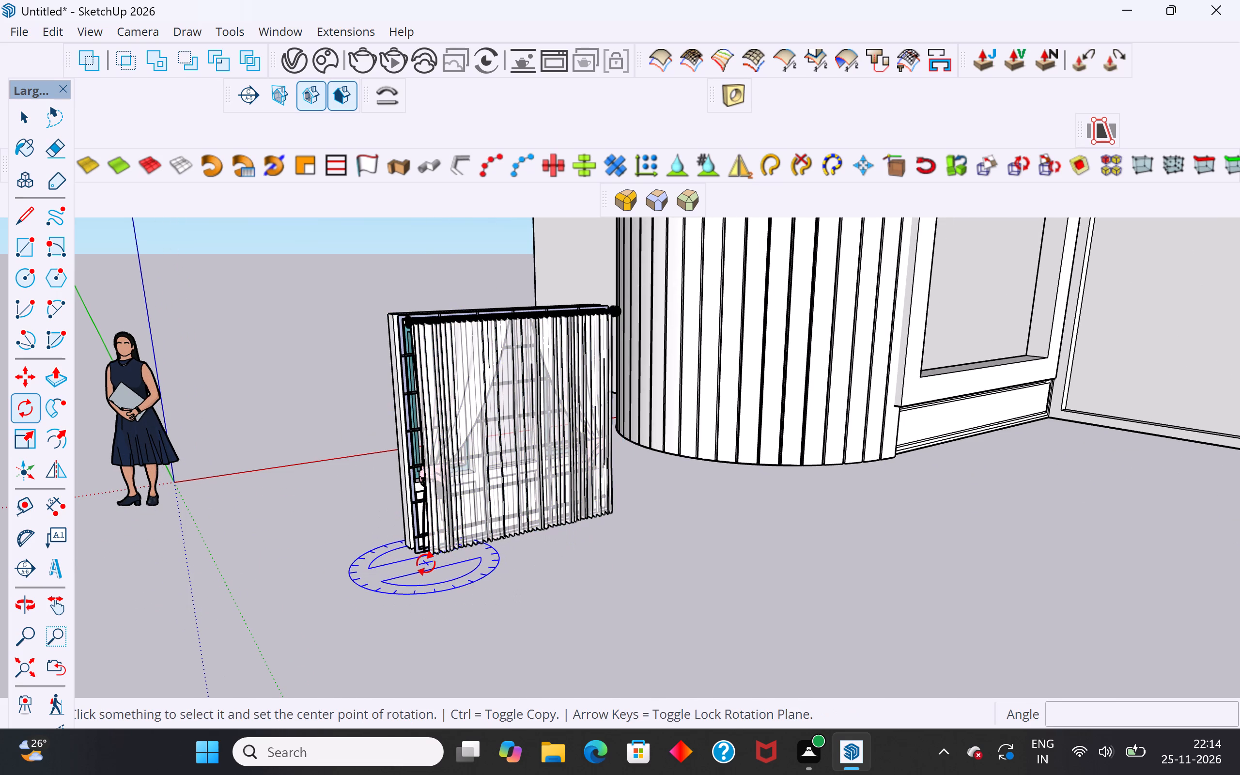
click(424, 562)
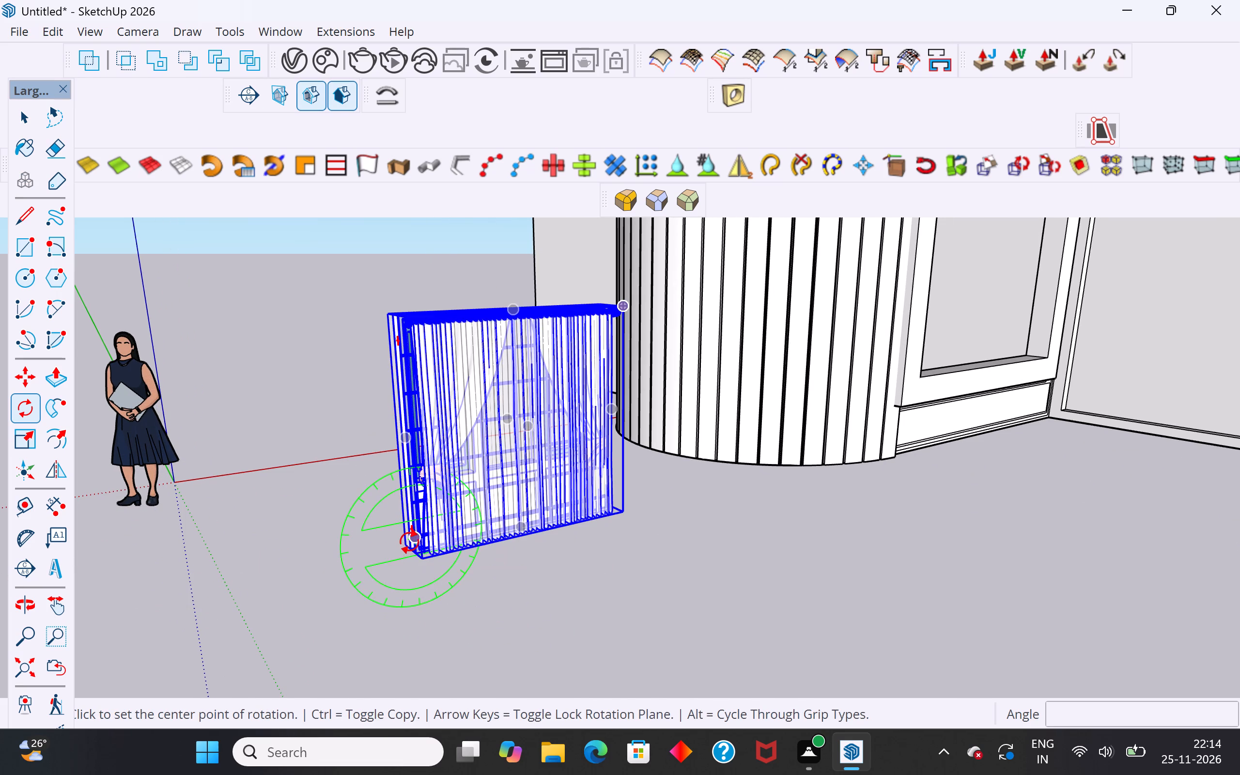
middle_drag(416, 556, 472, 644)
scroll(595, 494, down, 5)
scroll(555, 585, up, 9)
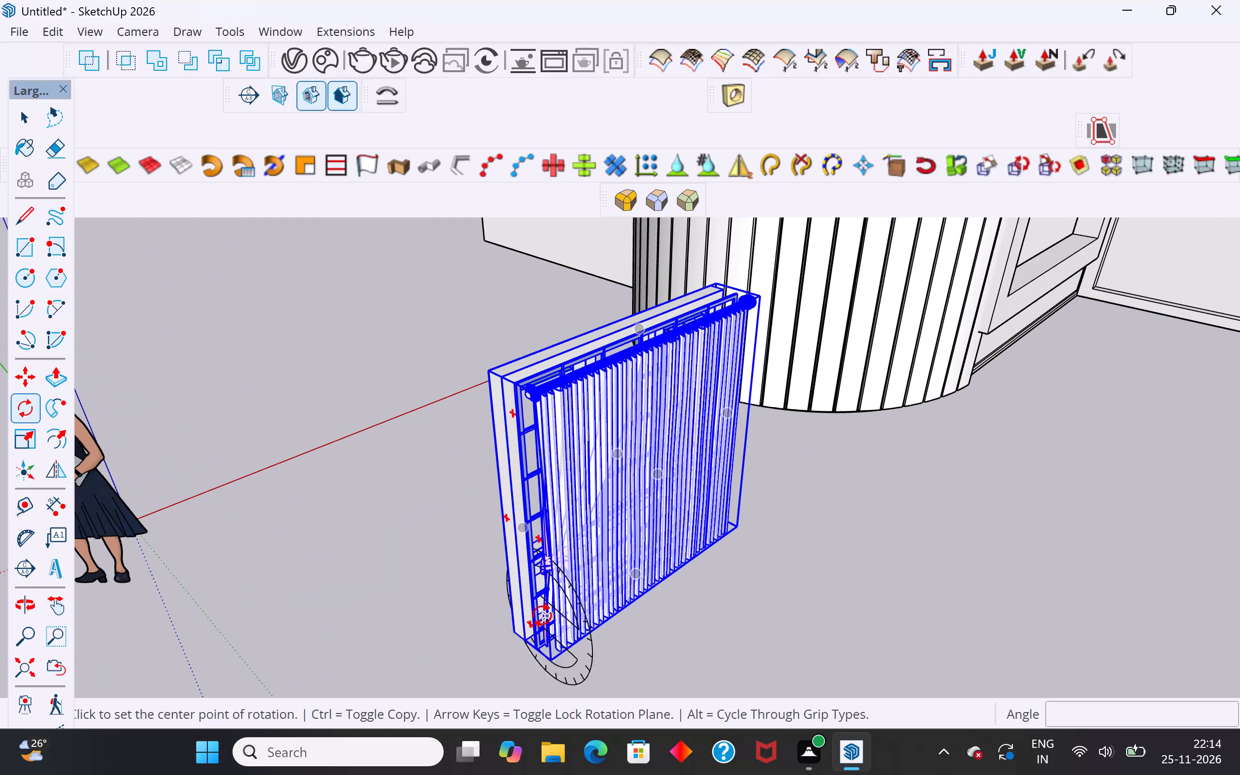
click(527, 650)
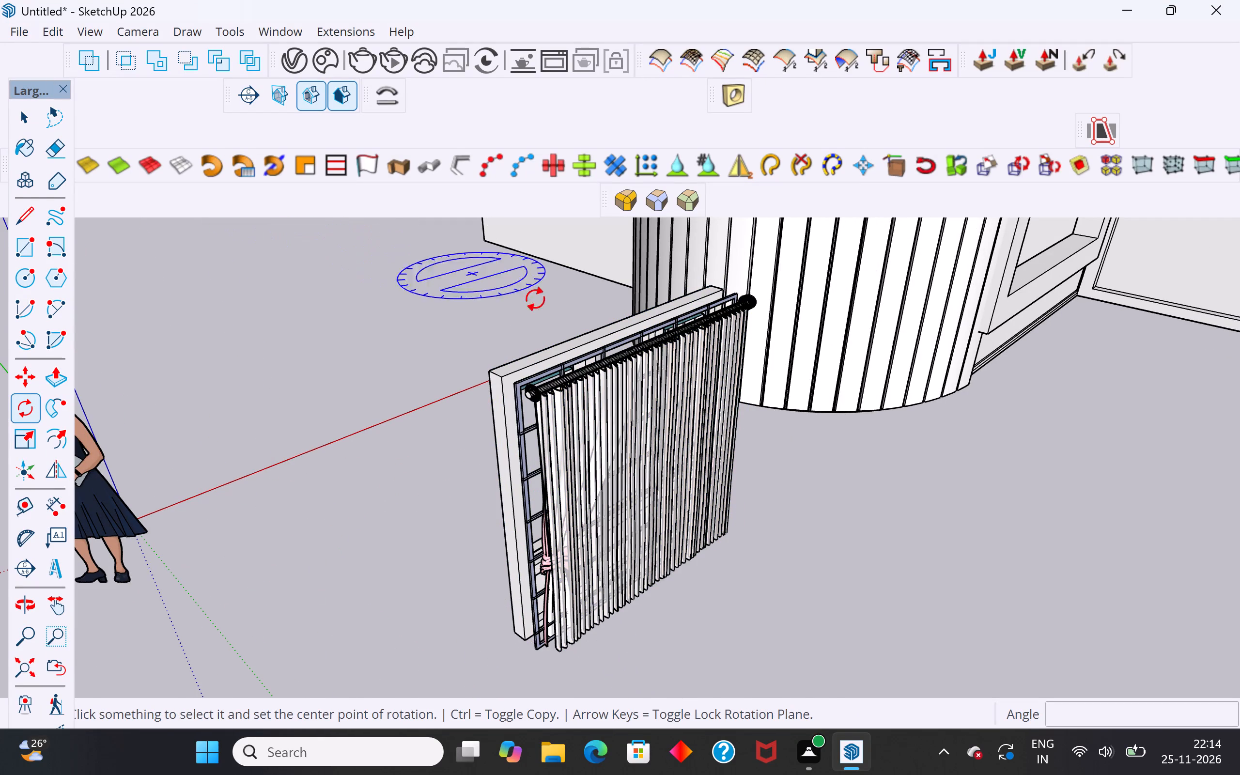
click(513, 372)
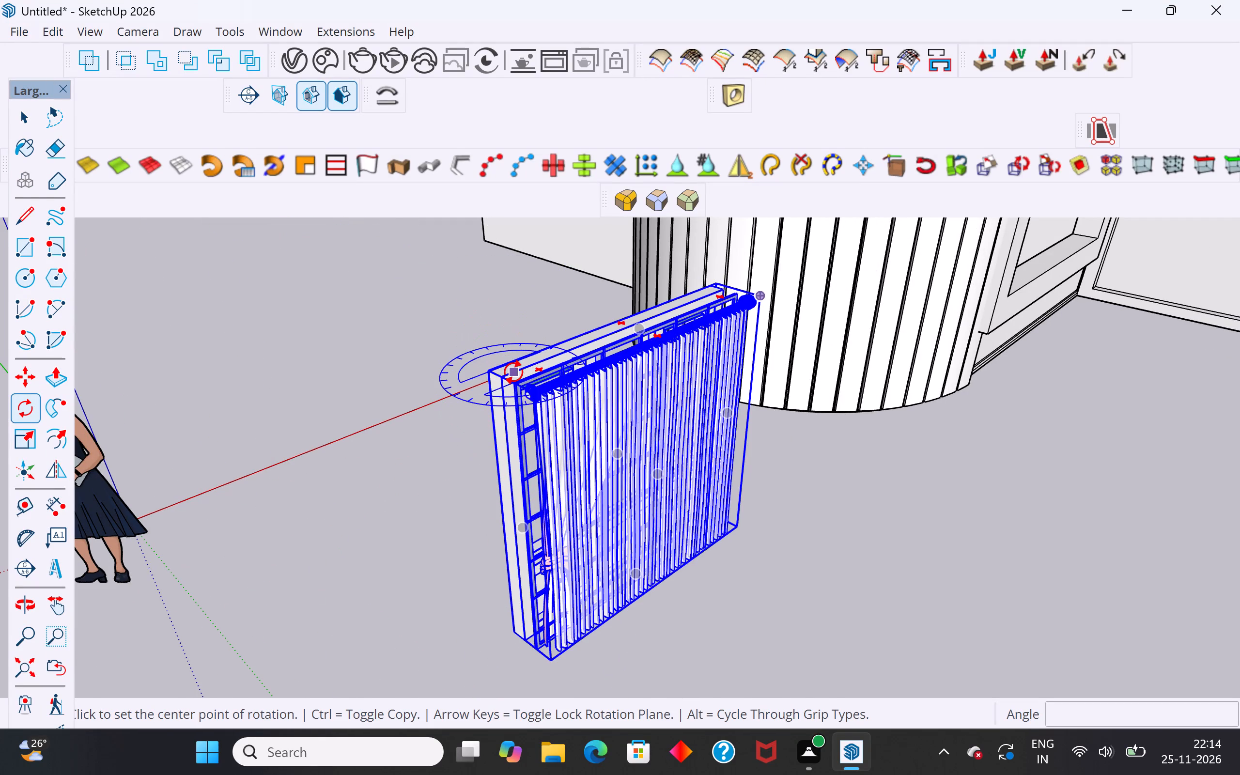
scroll(528, 325, down, 5)
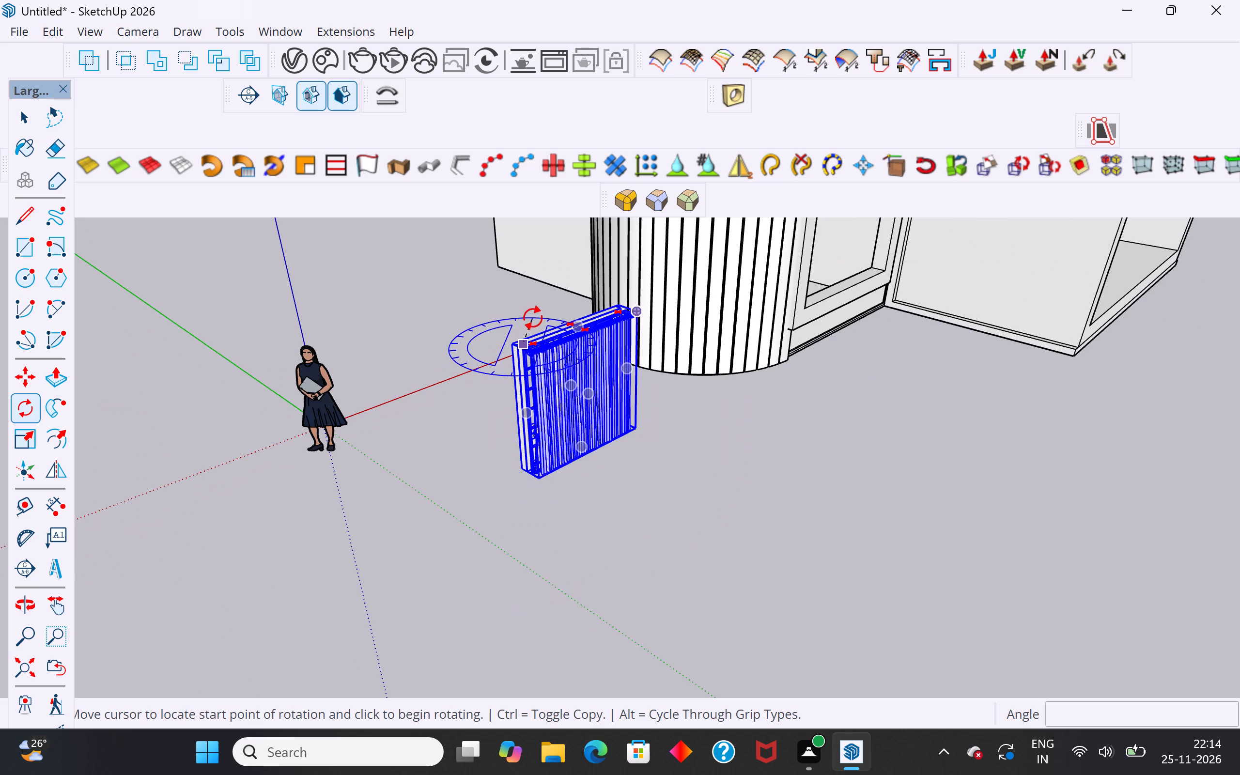
middle_drag(560, 374, 616, 552)
scroll(595, 448, down, 5)
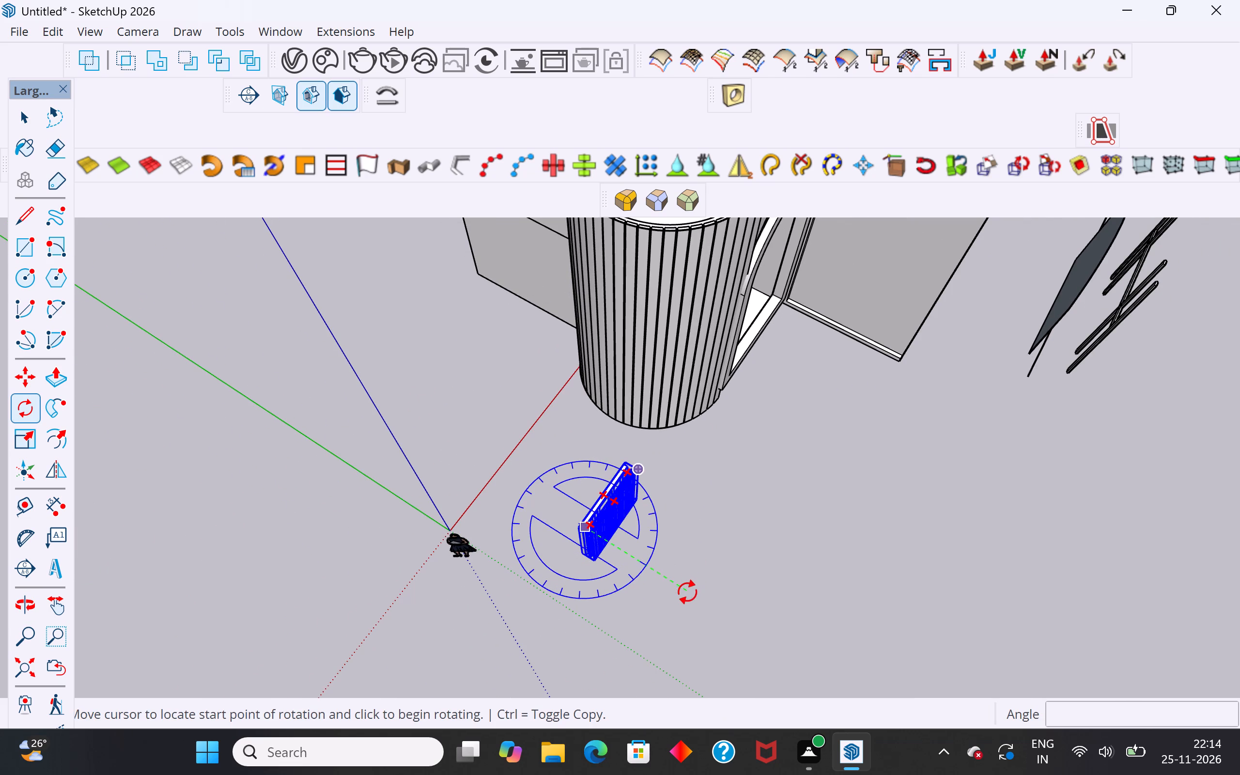
click(687, 588)
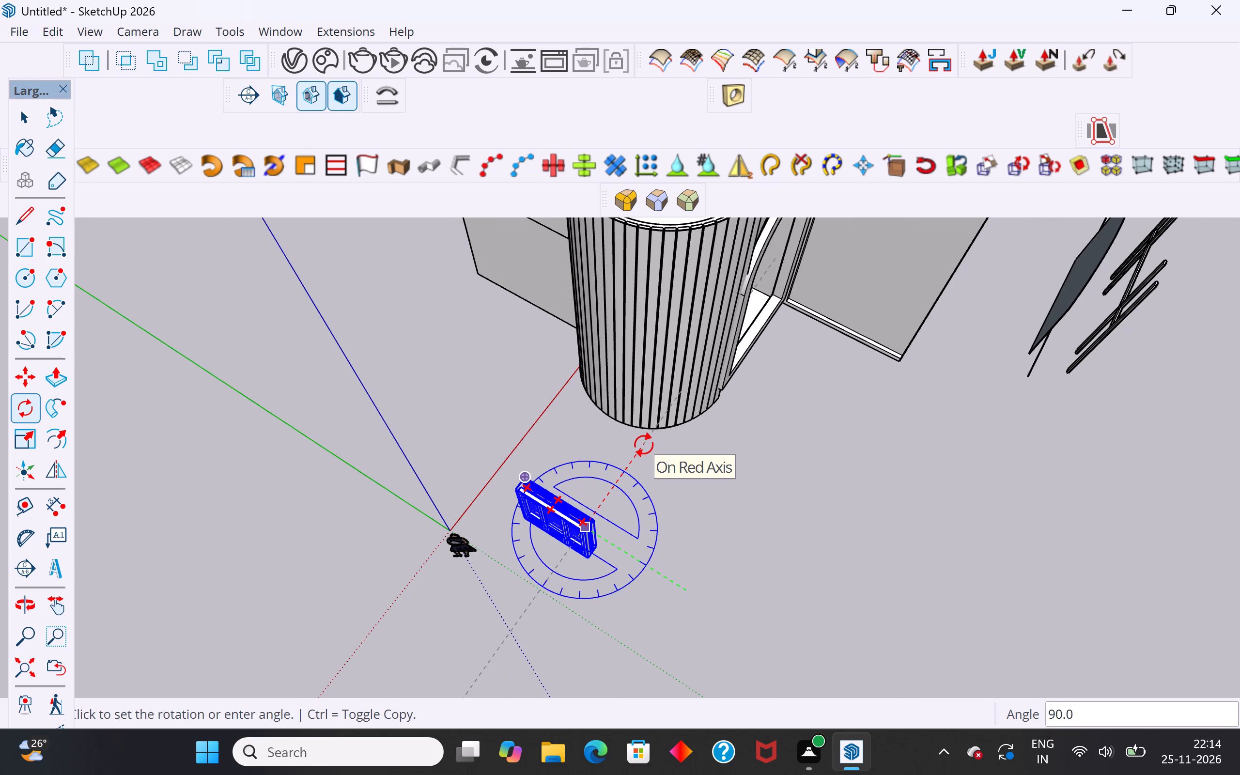
click(508, 471)
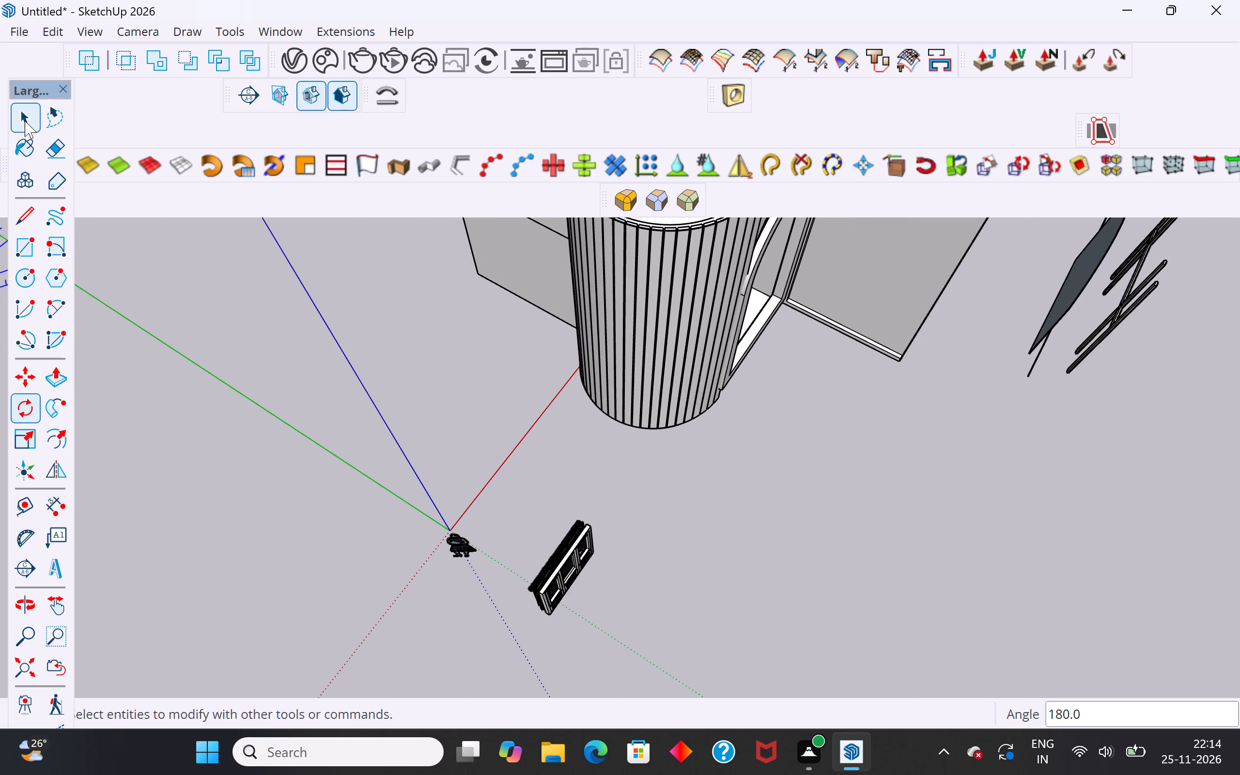
click(27, 118)
click(286, 441)
Examine the turned window beside the human figure and compare it with the arched openings along the building's front.
middle_drag(650, 598, 482, 267)
scroll(499, 424, up, 3)
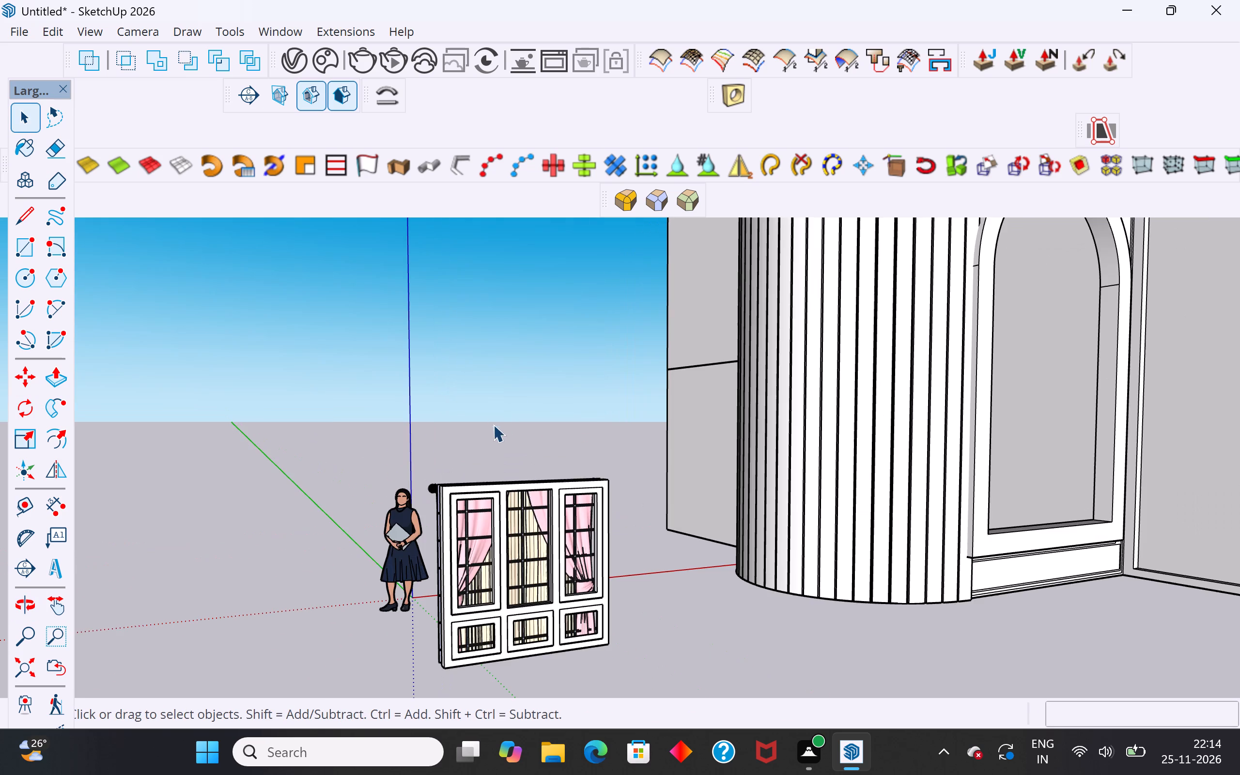
scroll(450, 412, down, 3)
scroll(560, 558, up, 3)
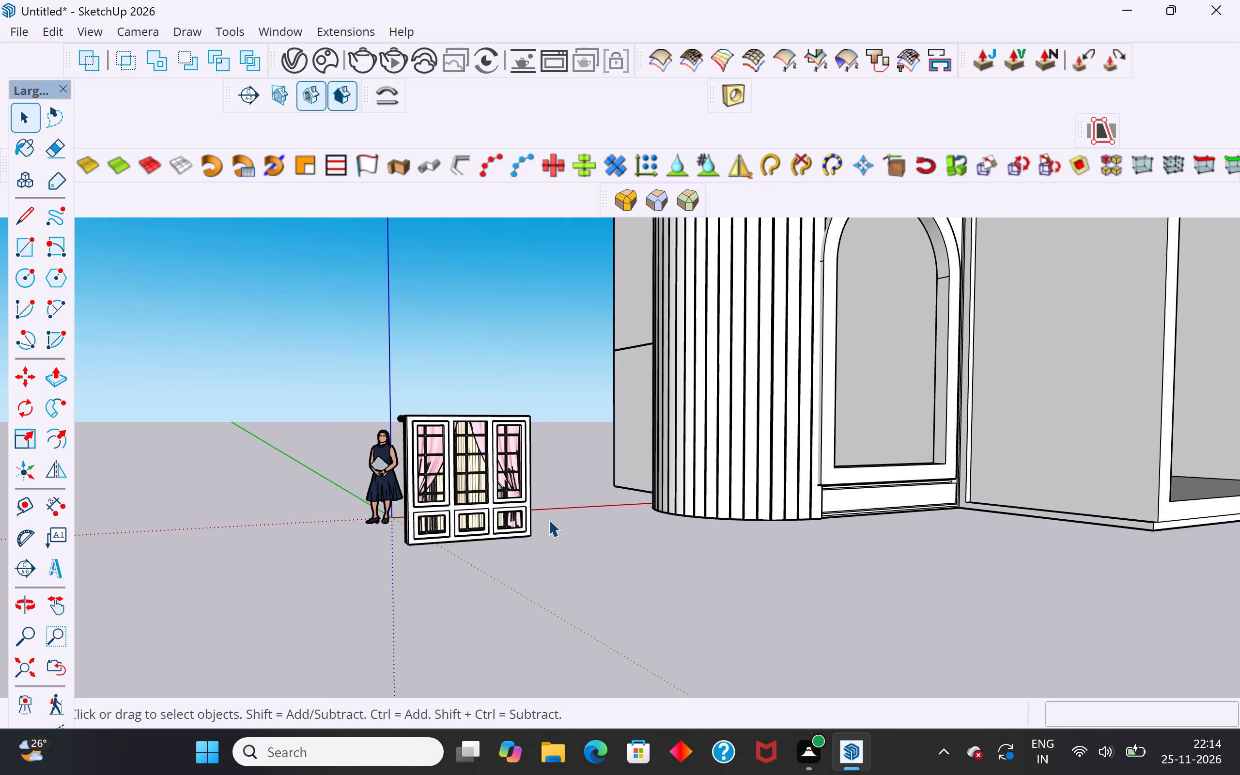
scroll(581, 628, up, 4)
middle_drag(598, 547, 497, 596)
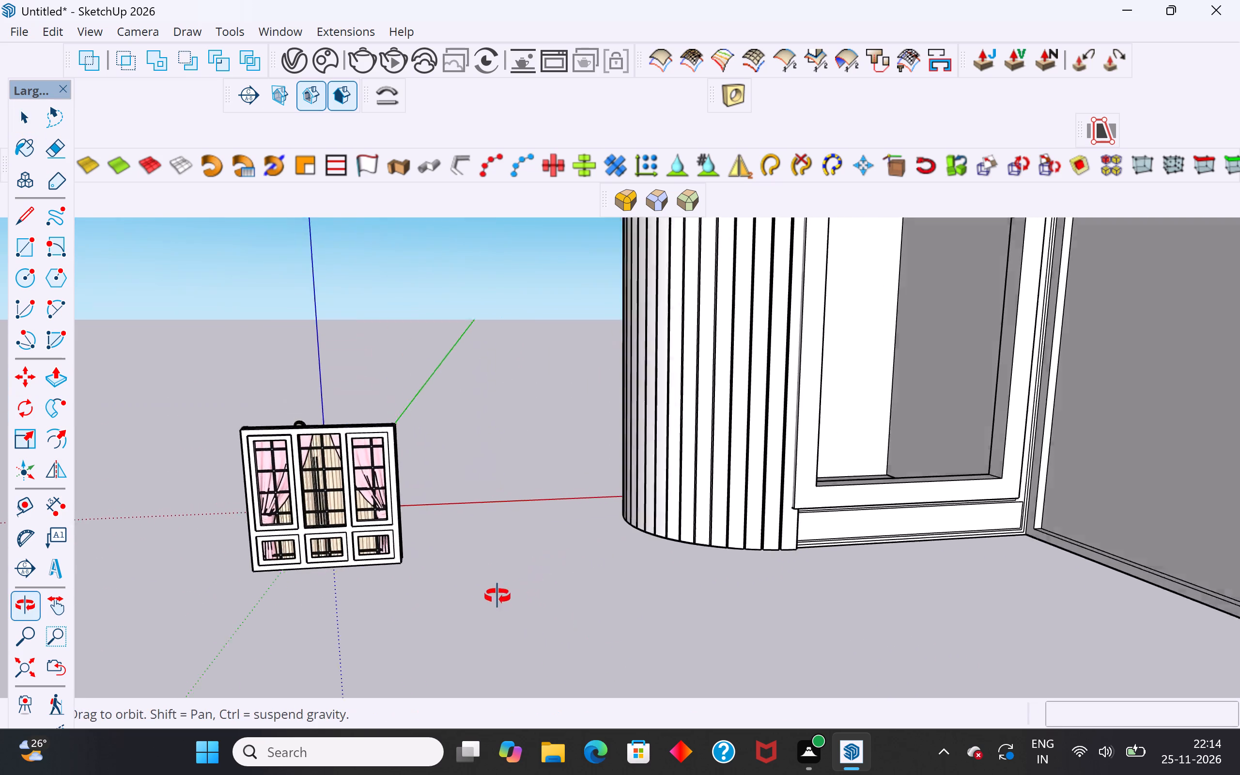
middle_drag(497, 596, 496, 598)
scroll(465, 569, down, 5)
scroll(407, 533, down, 5)
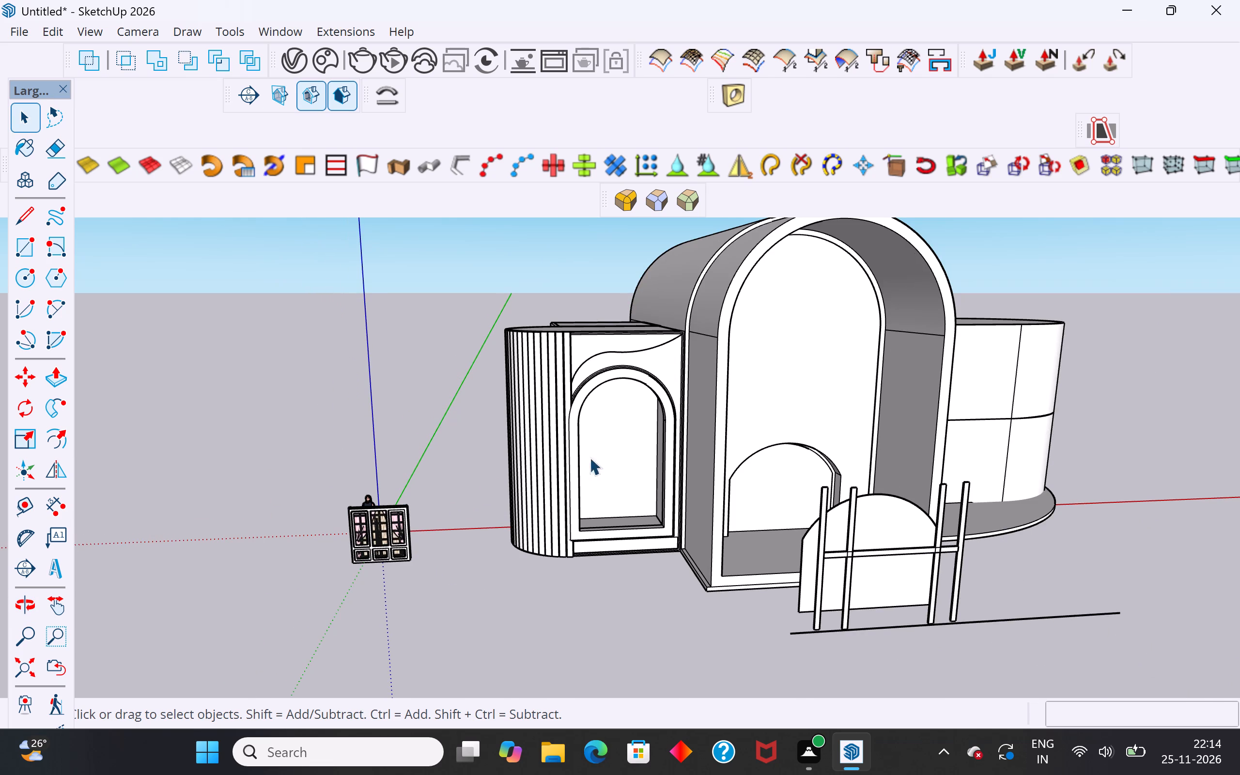
scroll(539, 472, down, 4)
middle_drag(827, 559, 748, 559)
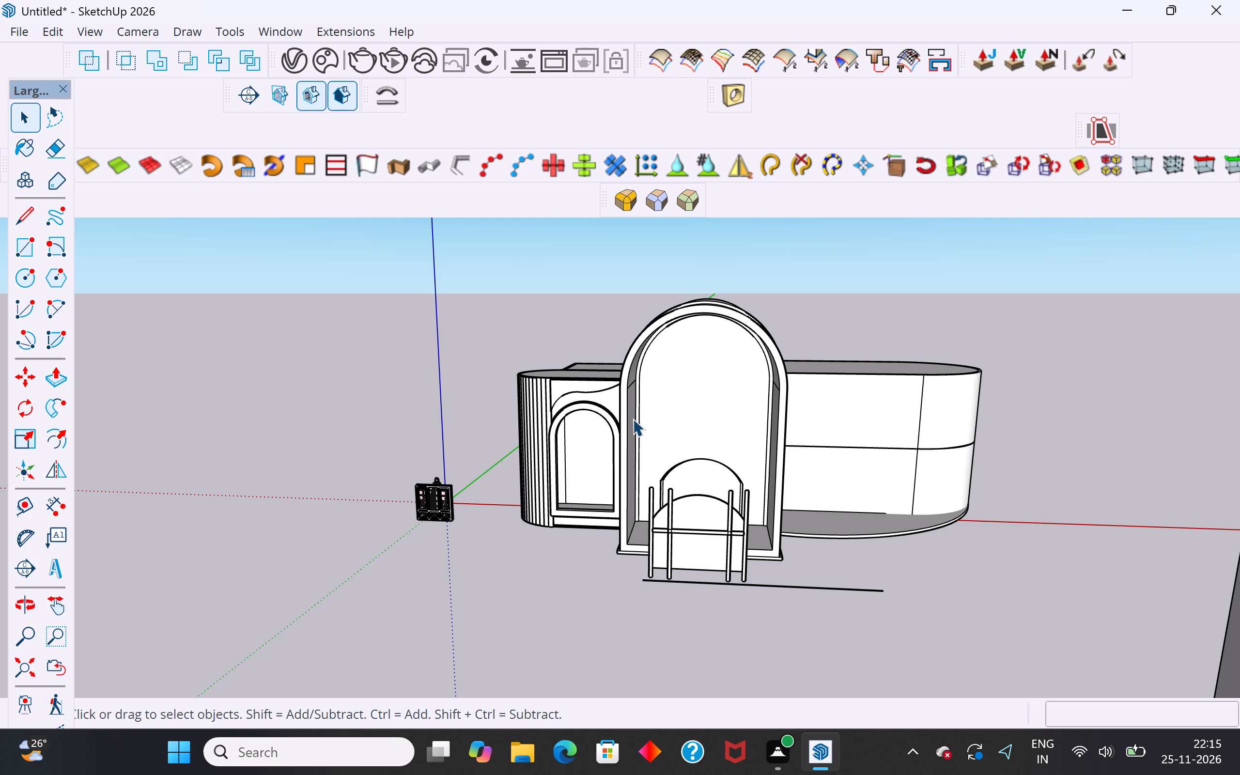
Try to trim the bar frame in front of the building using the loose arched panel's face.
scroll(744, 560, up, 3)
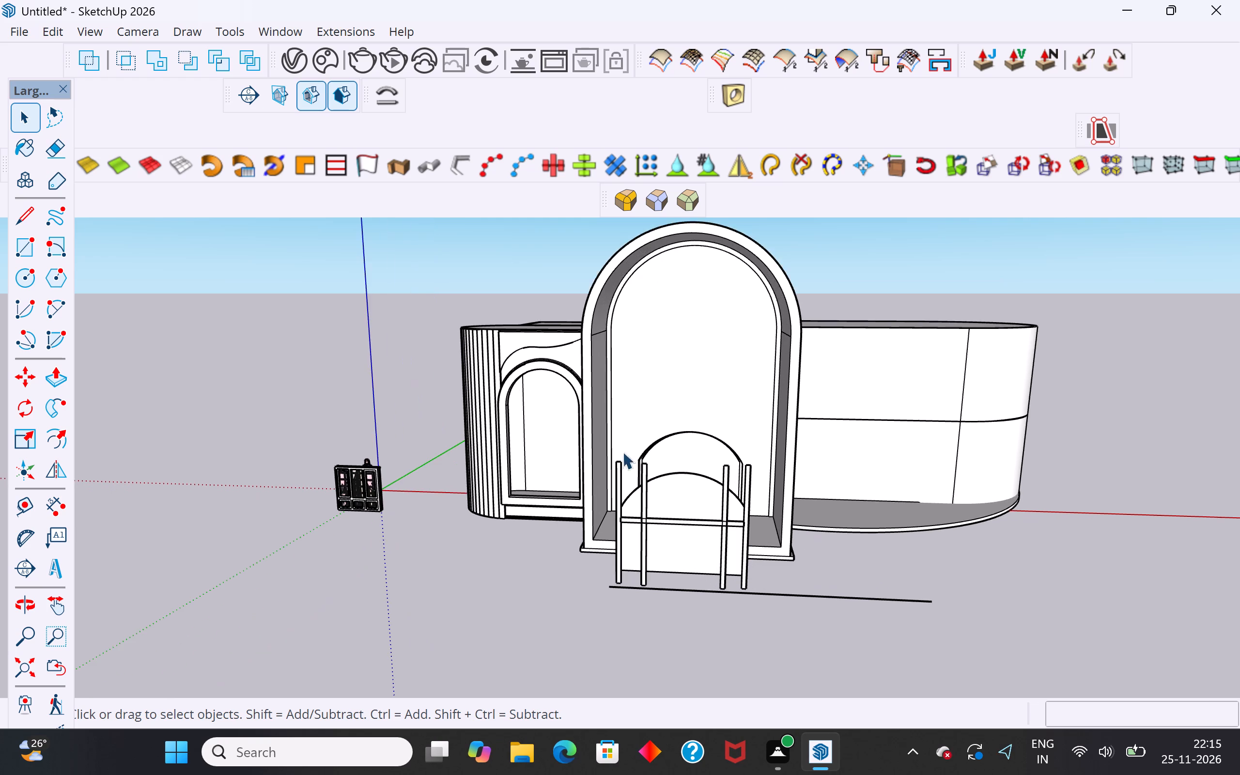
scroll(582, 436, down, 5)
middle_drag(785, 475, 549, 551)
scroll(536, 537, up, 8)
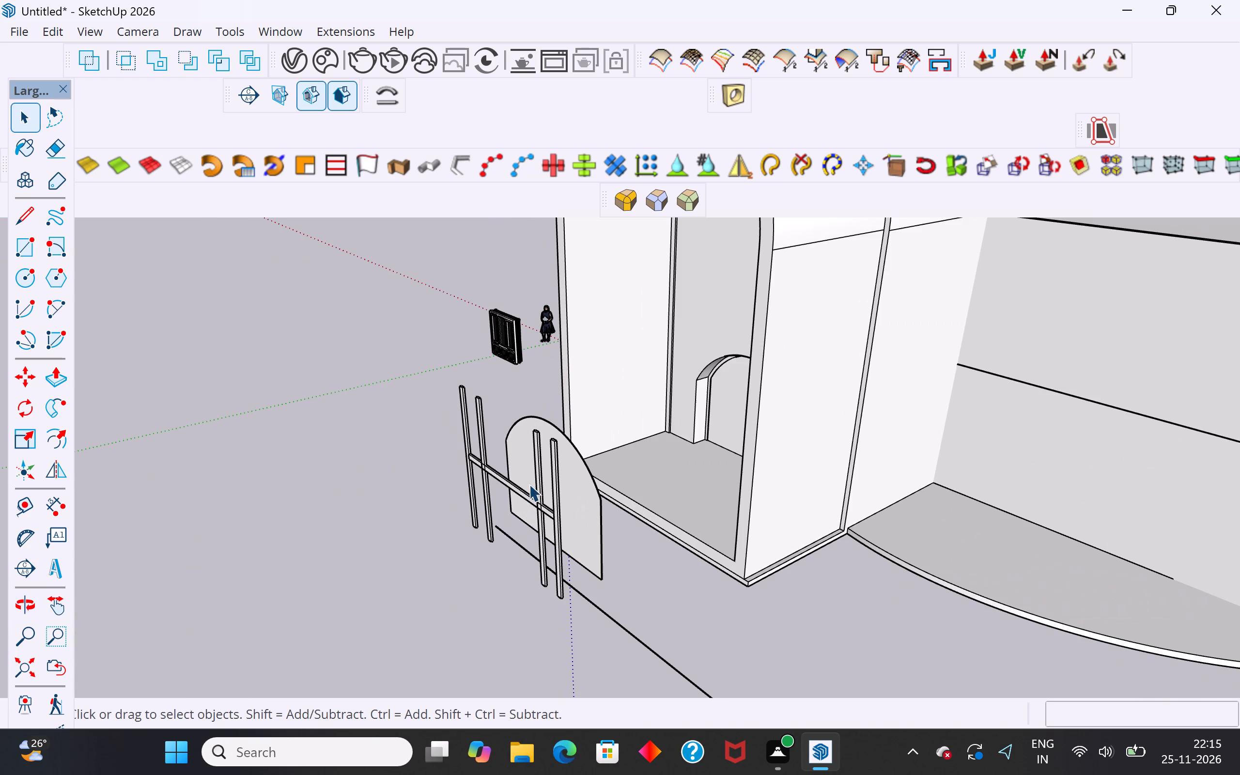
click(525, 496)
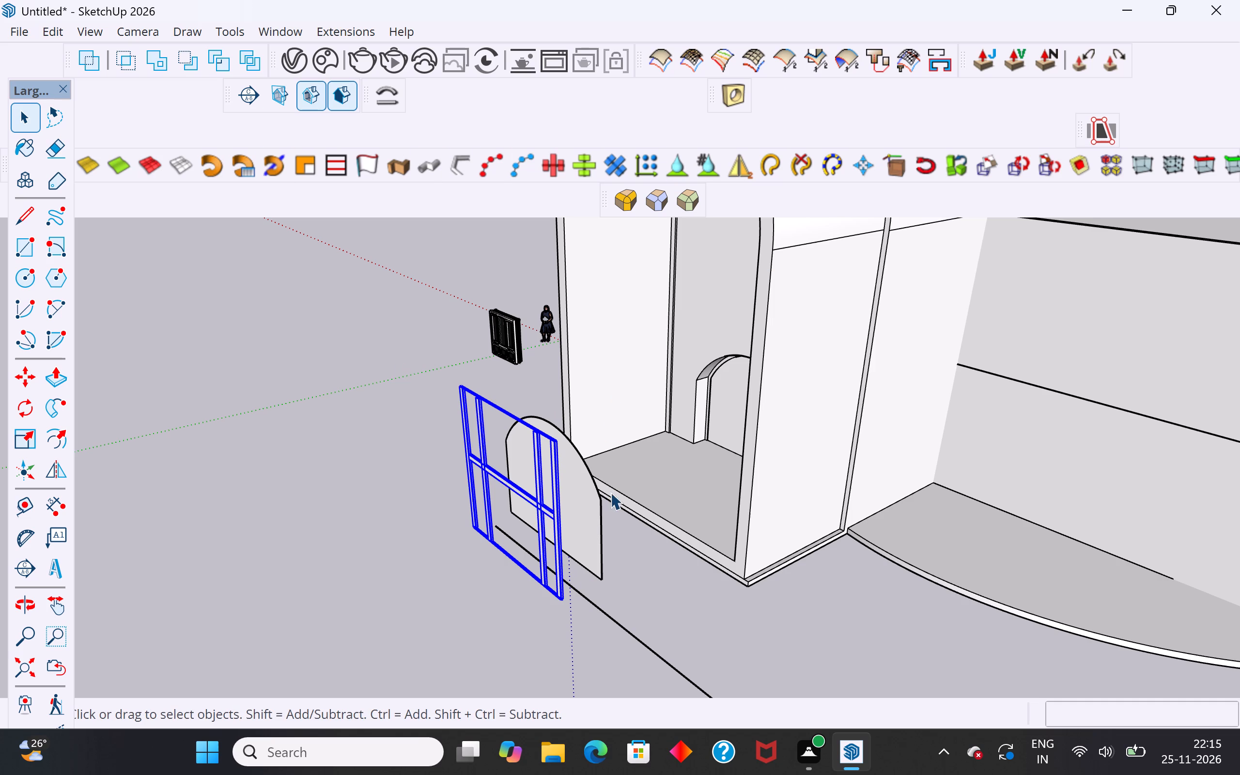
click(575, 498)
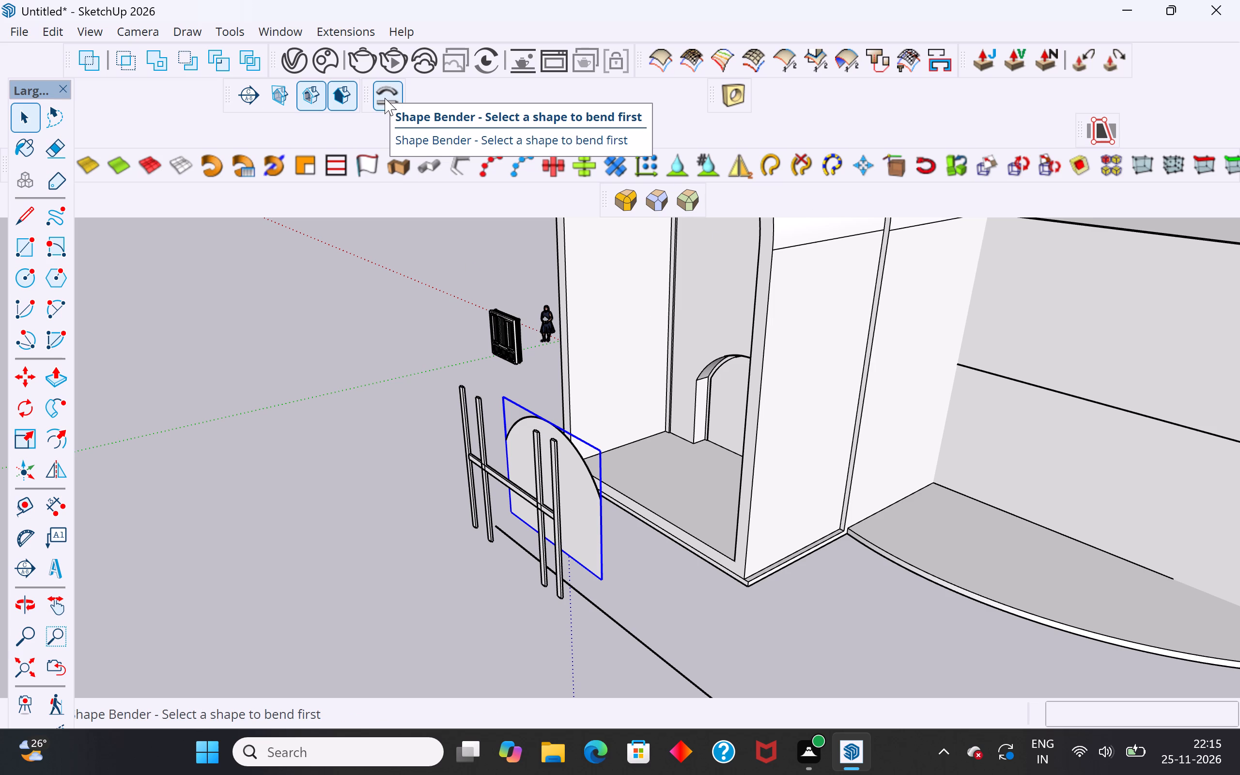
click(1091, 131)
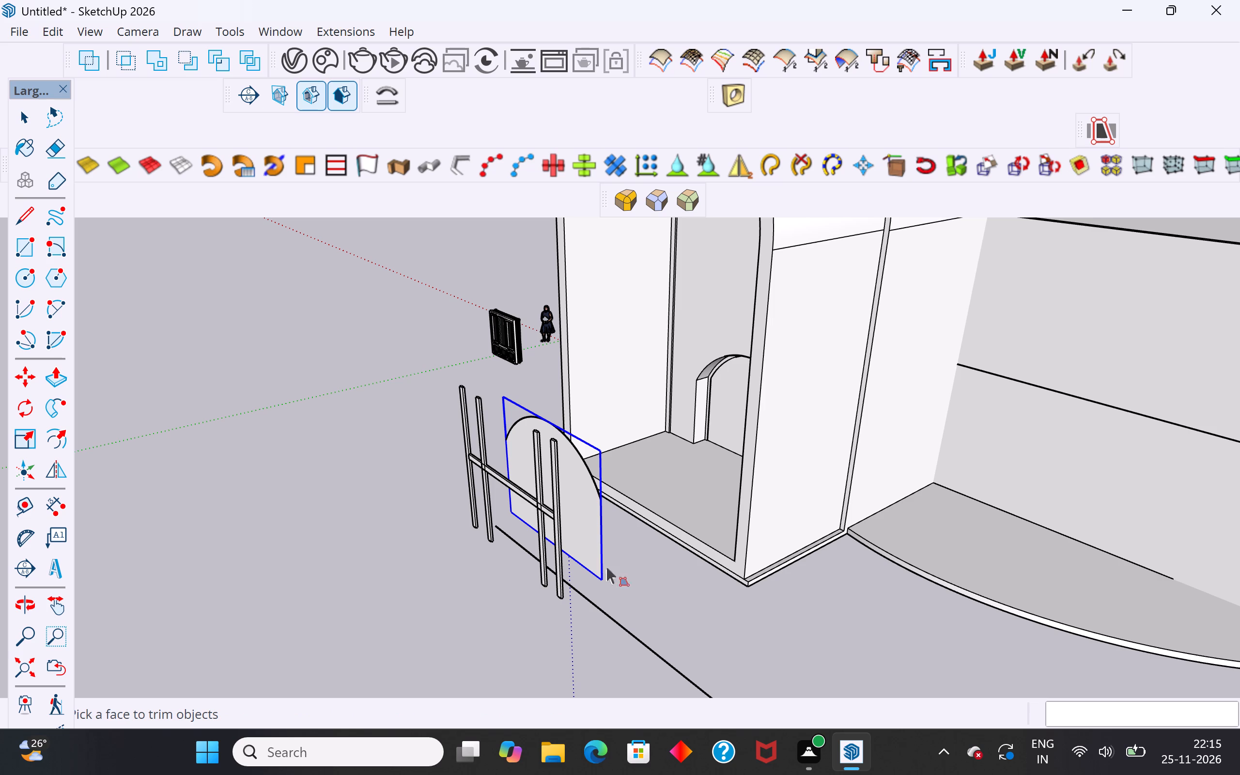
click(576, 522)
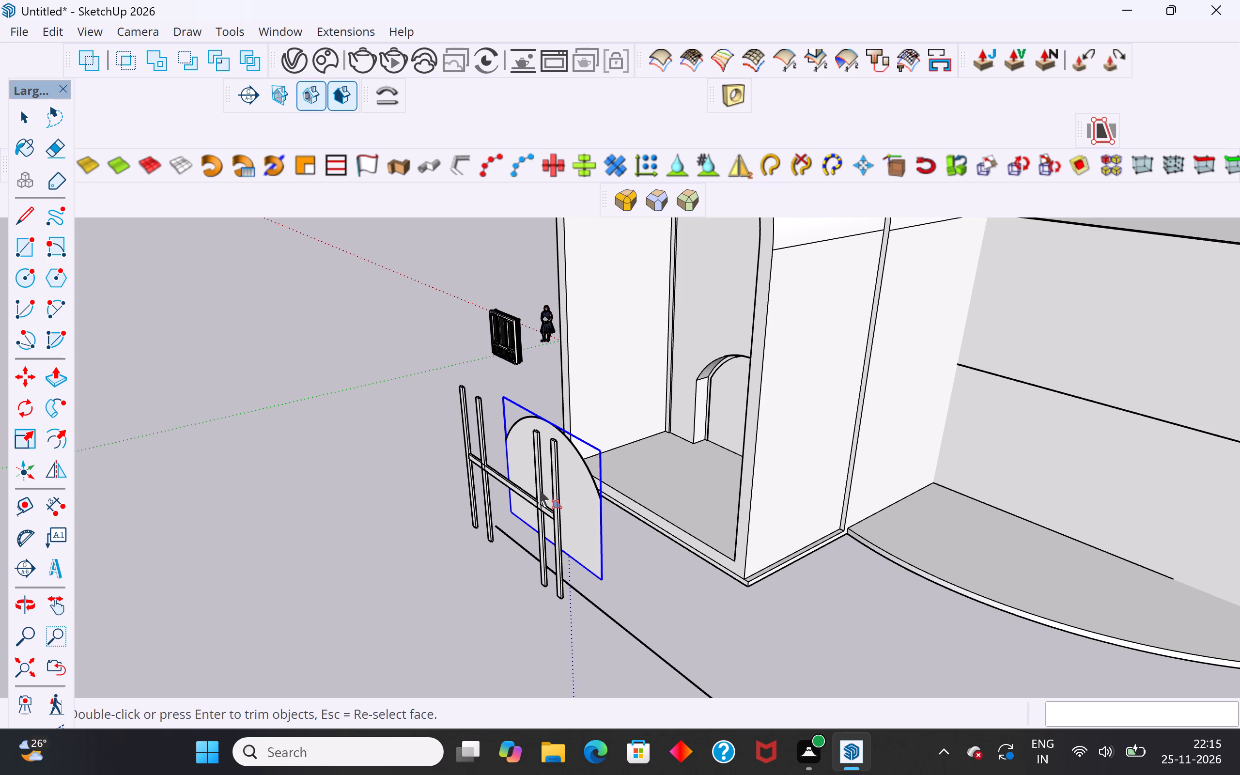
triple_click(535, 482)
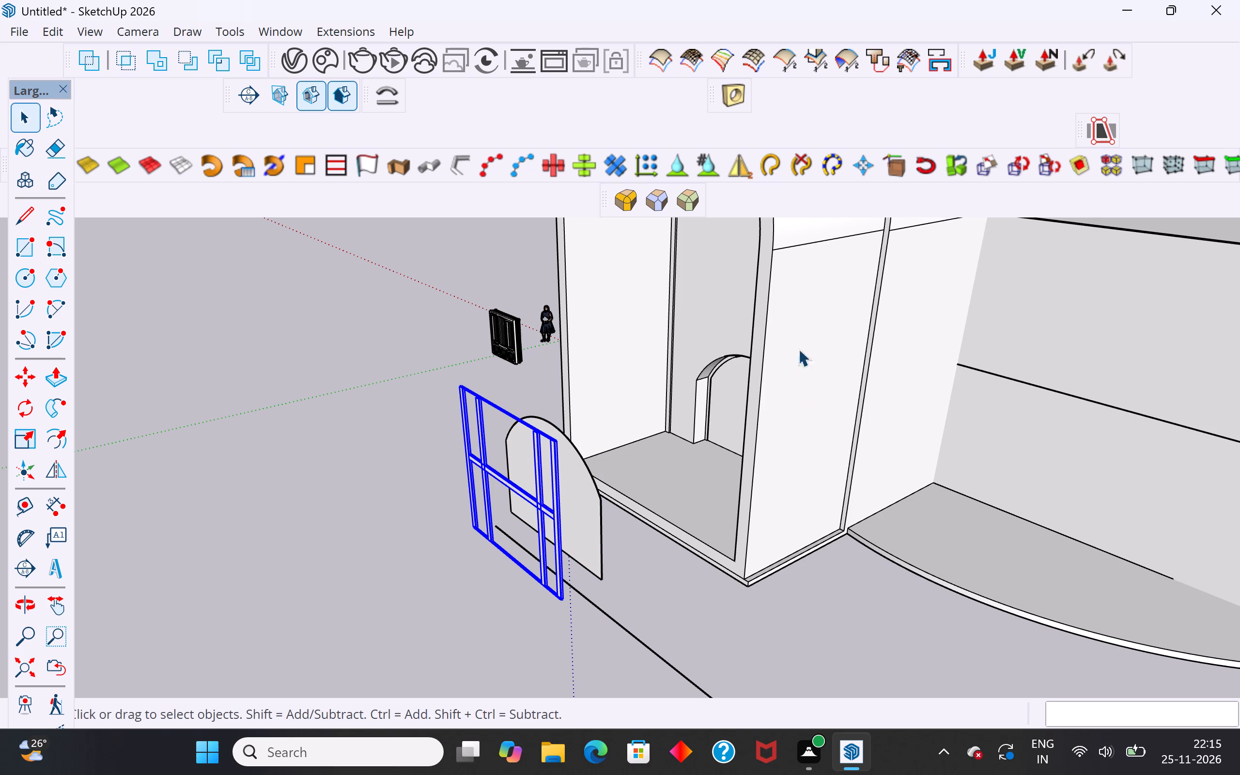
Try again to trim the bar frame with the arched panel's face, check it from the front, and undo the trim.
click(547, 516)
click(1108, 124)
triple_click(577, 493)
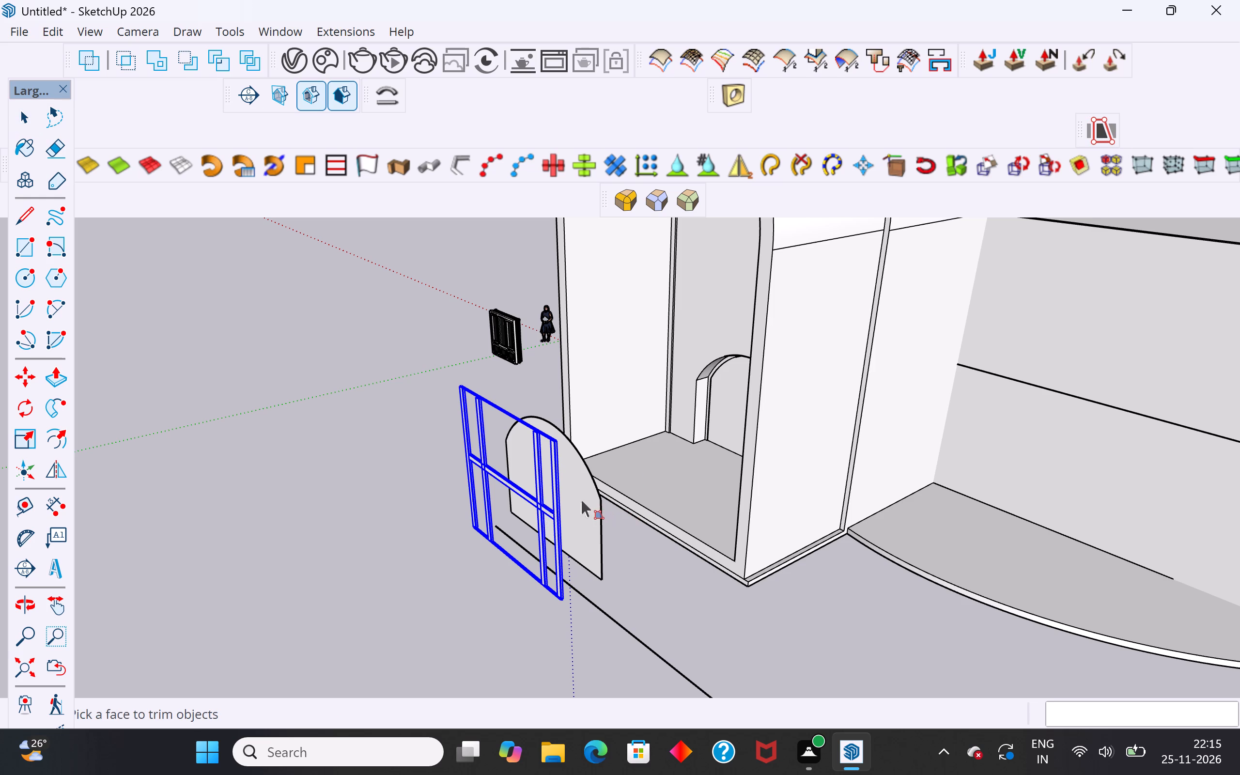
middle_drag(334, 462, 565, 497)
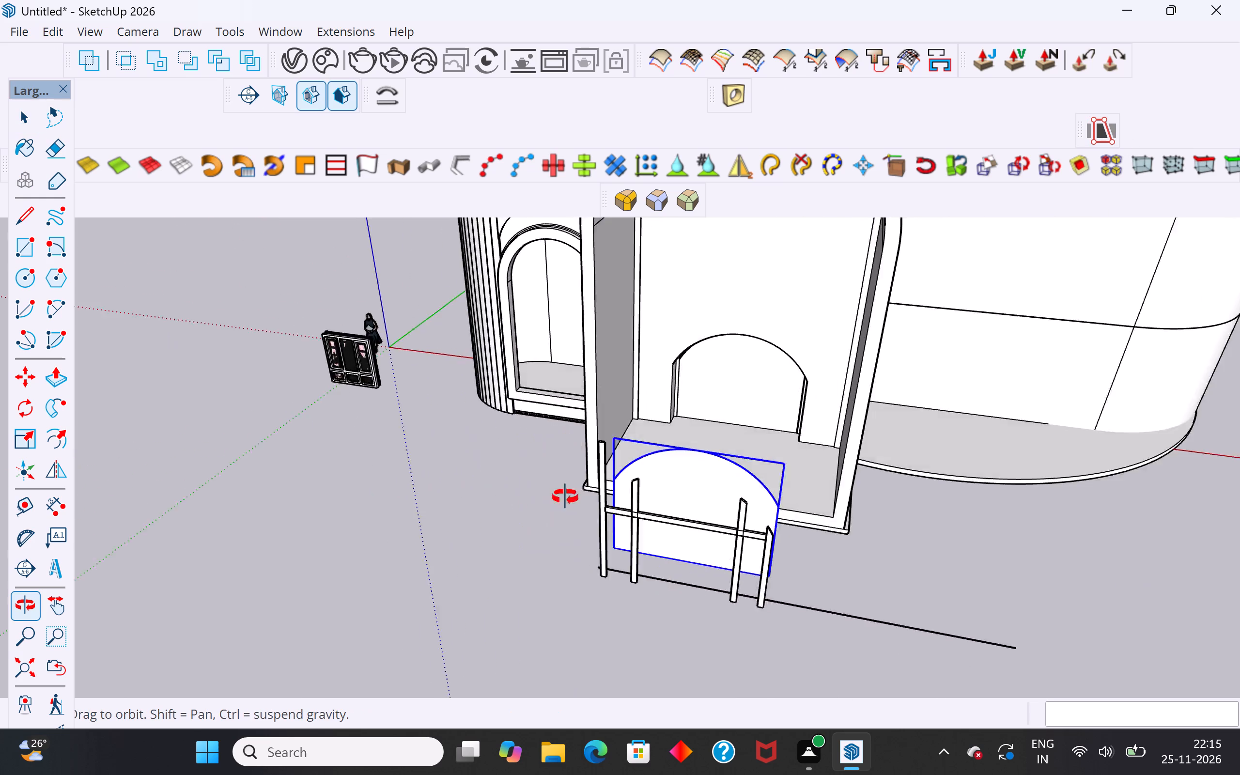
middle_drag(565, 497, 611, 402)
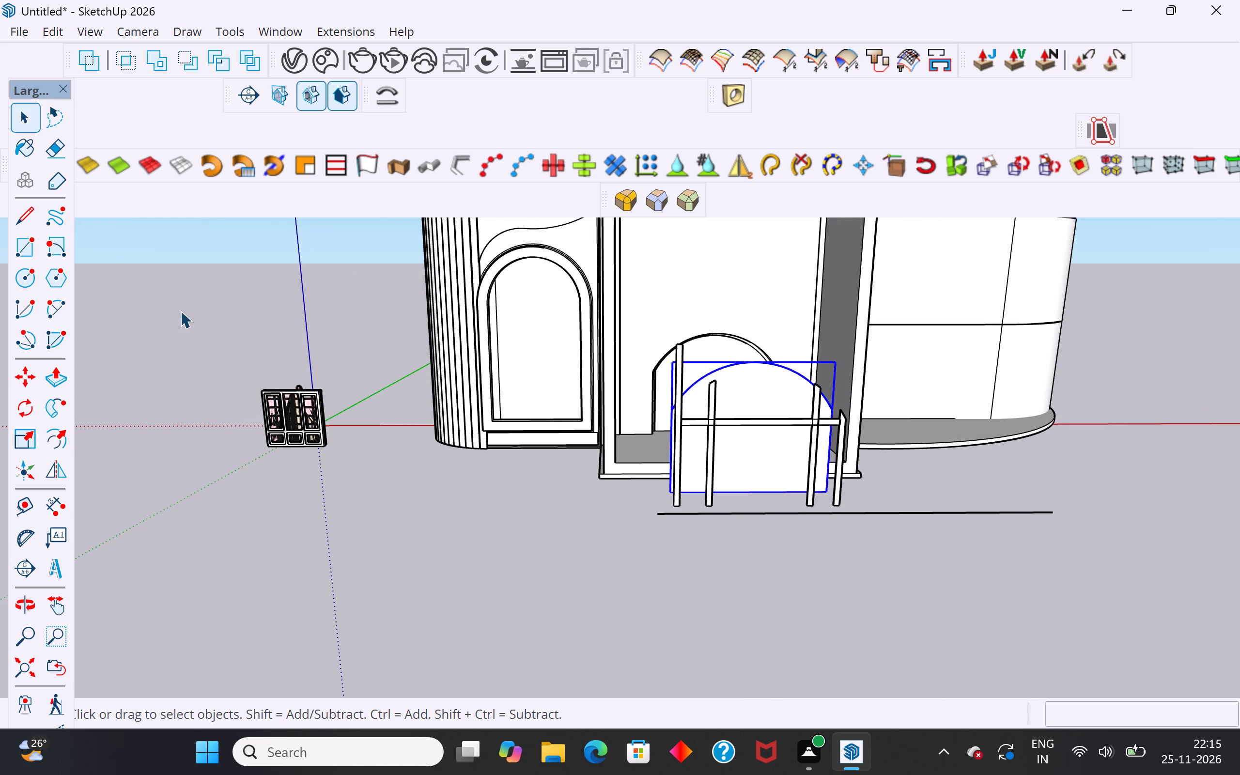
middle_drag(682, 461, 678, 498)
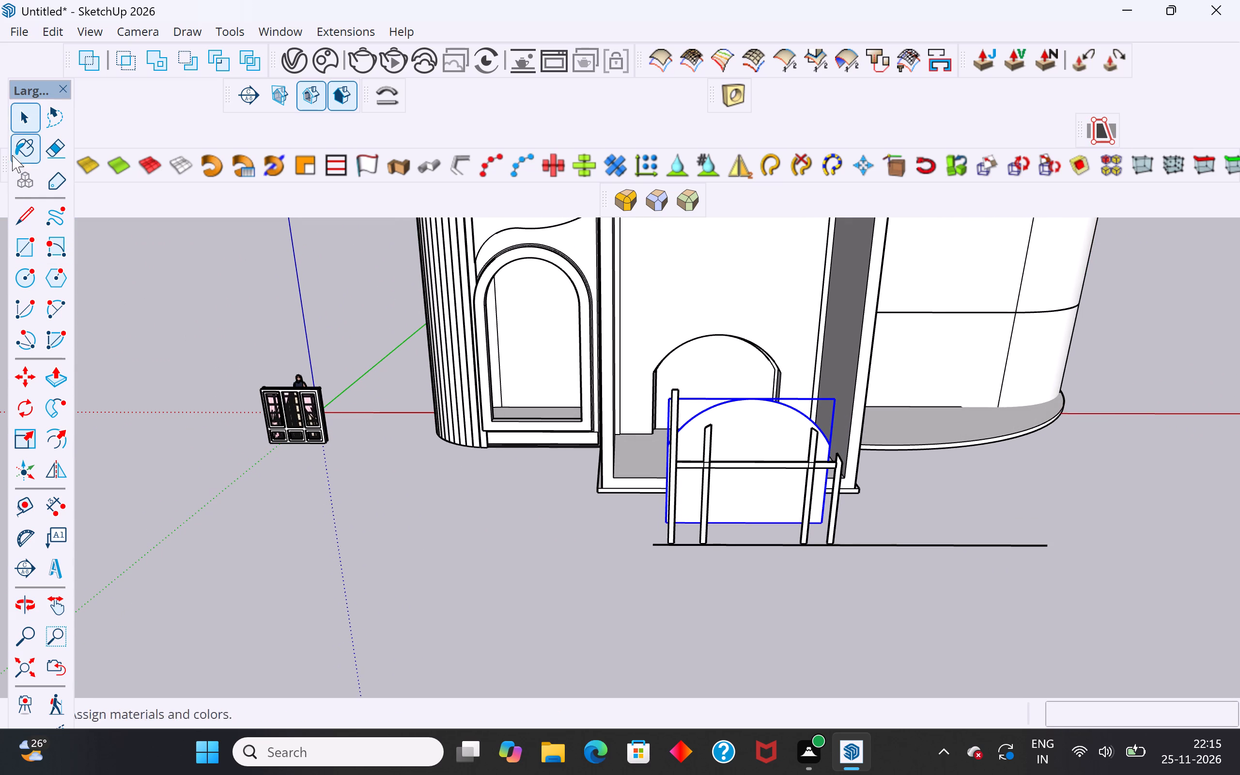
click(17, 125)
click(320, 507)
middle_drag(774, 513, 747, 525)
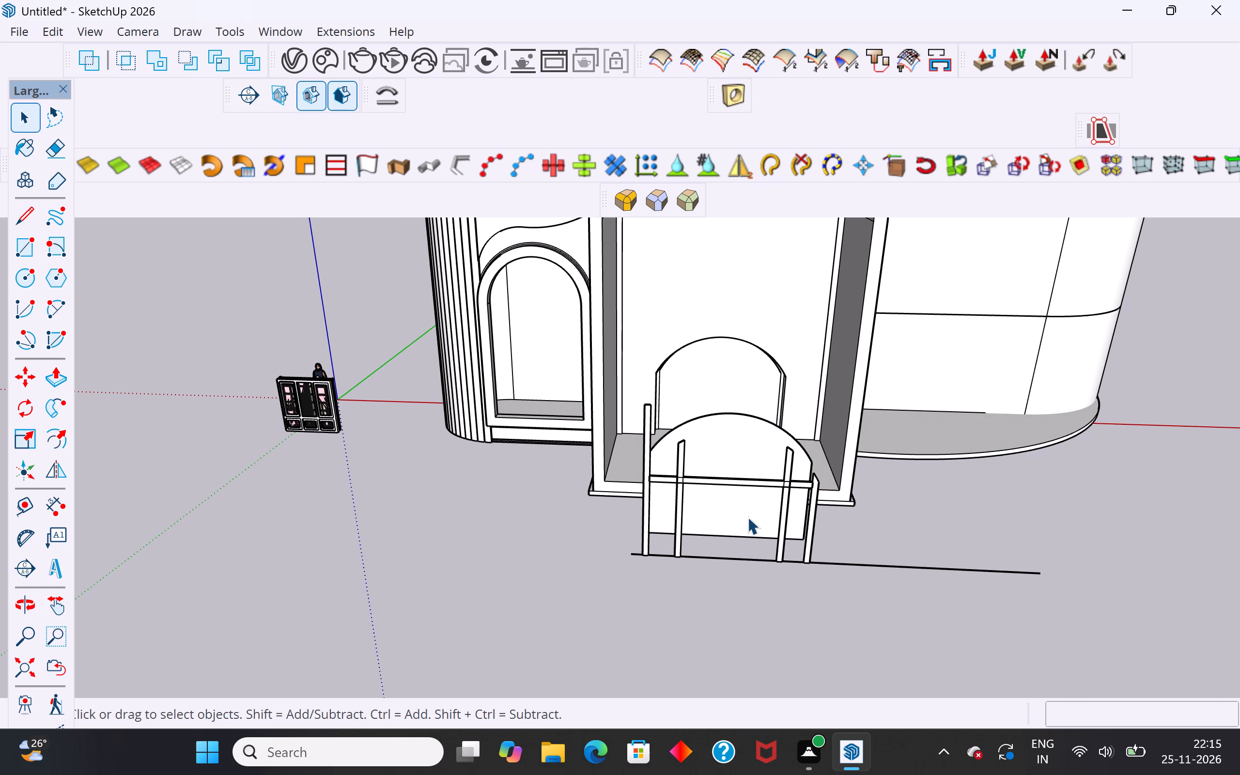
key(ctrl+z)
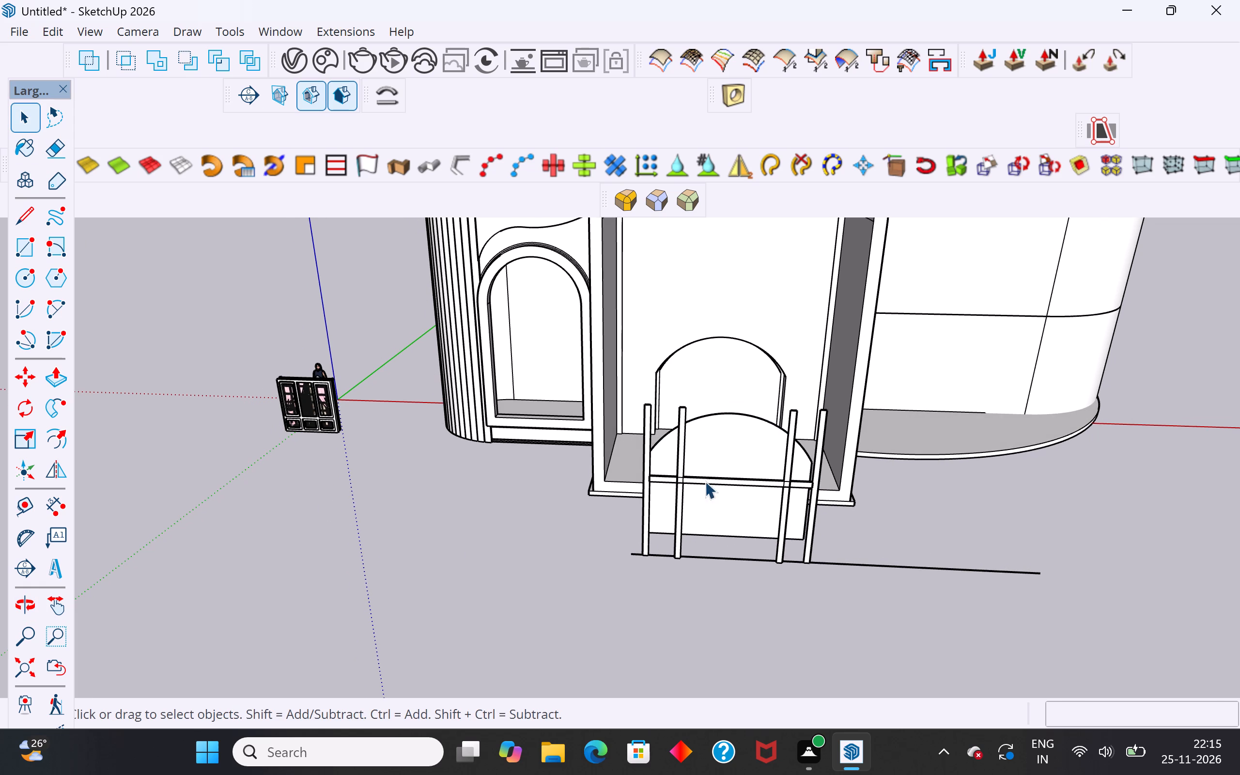
Delete the long loose line lying on the ground beneath the bar frame.
click(679, 491)
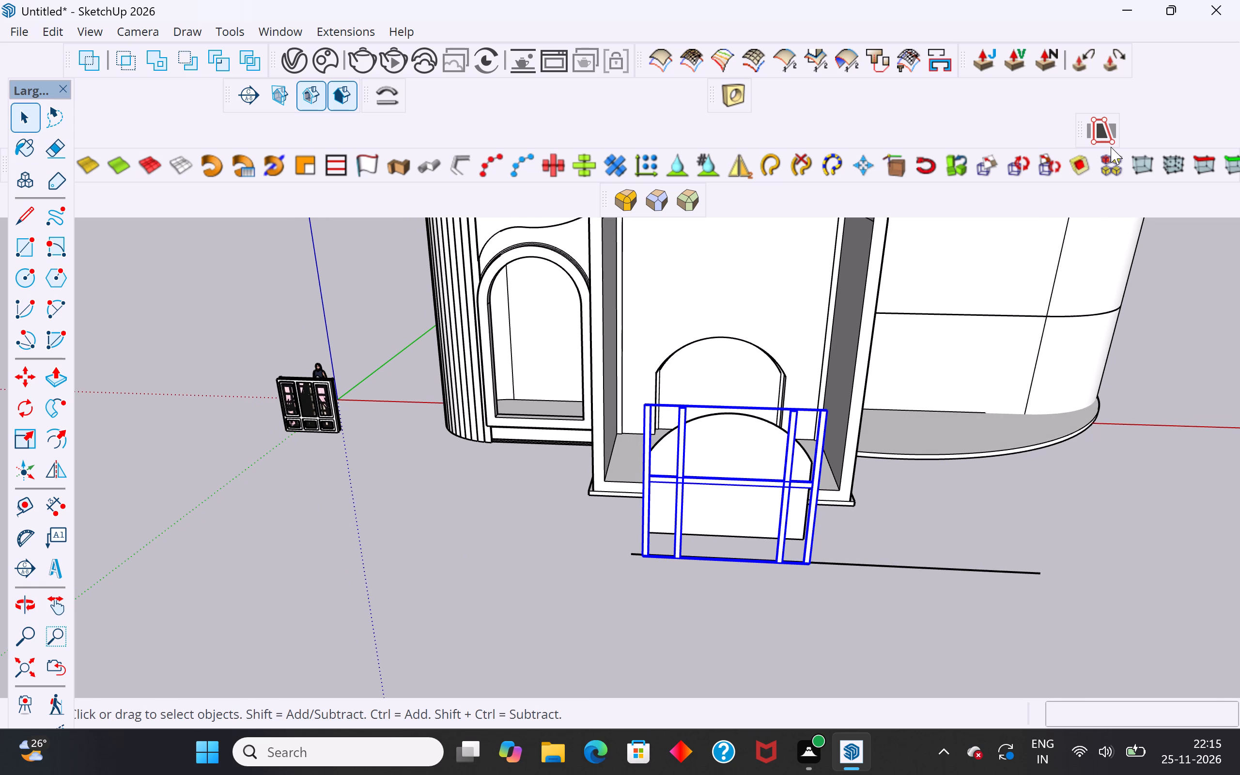
middle_drag(1004, 517, 962, 531)
click(845, 595)
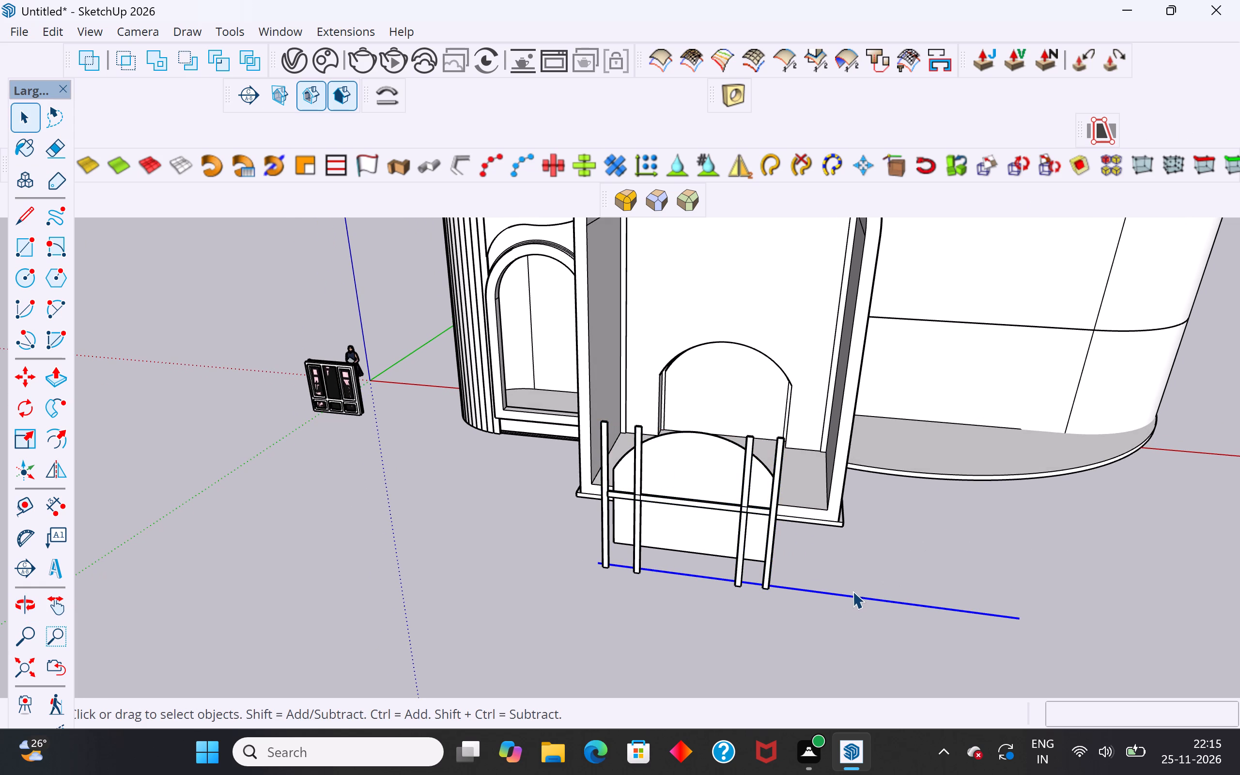
key(Delete)
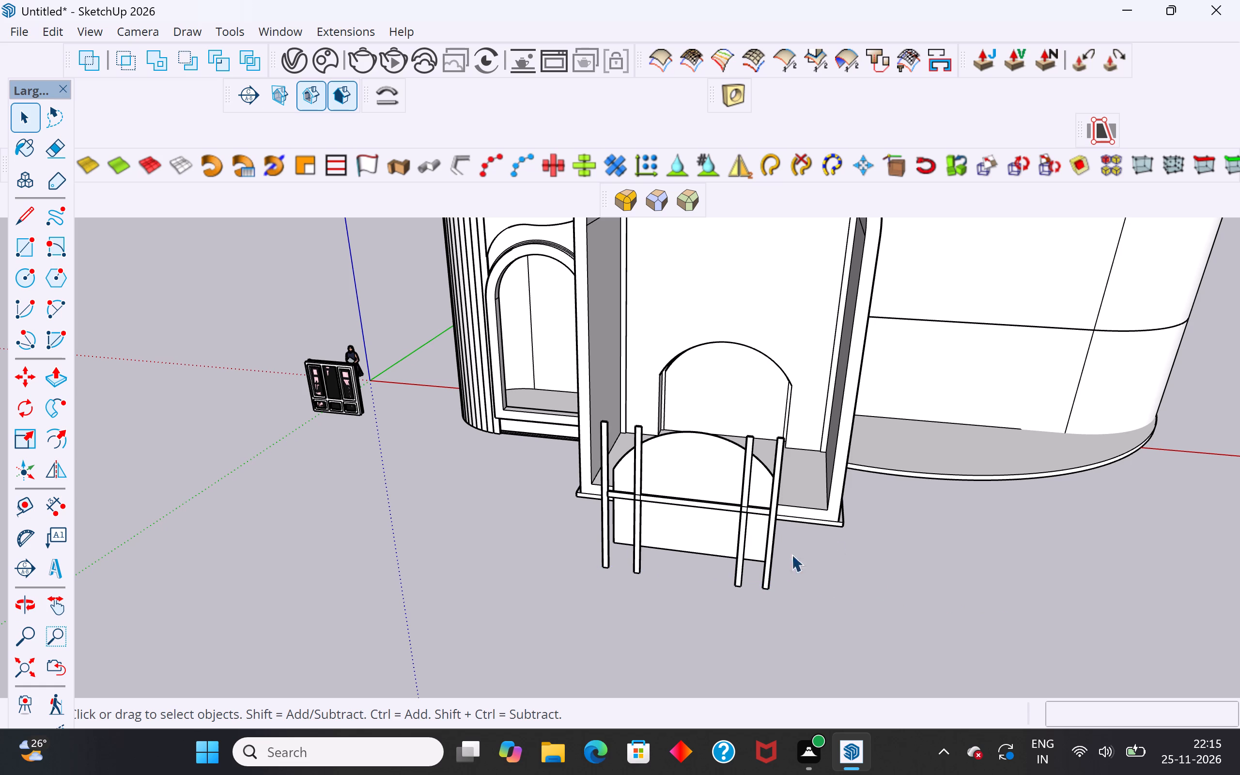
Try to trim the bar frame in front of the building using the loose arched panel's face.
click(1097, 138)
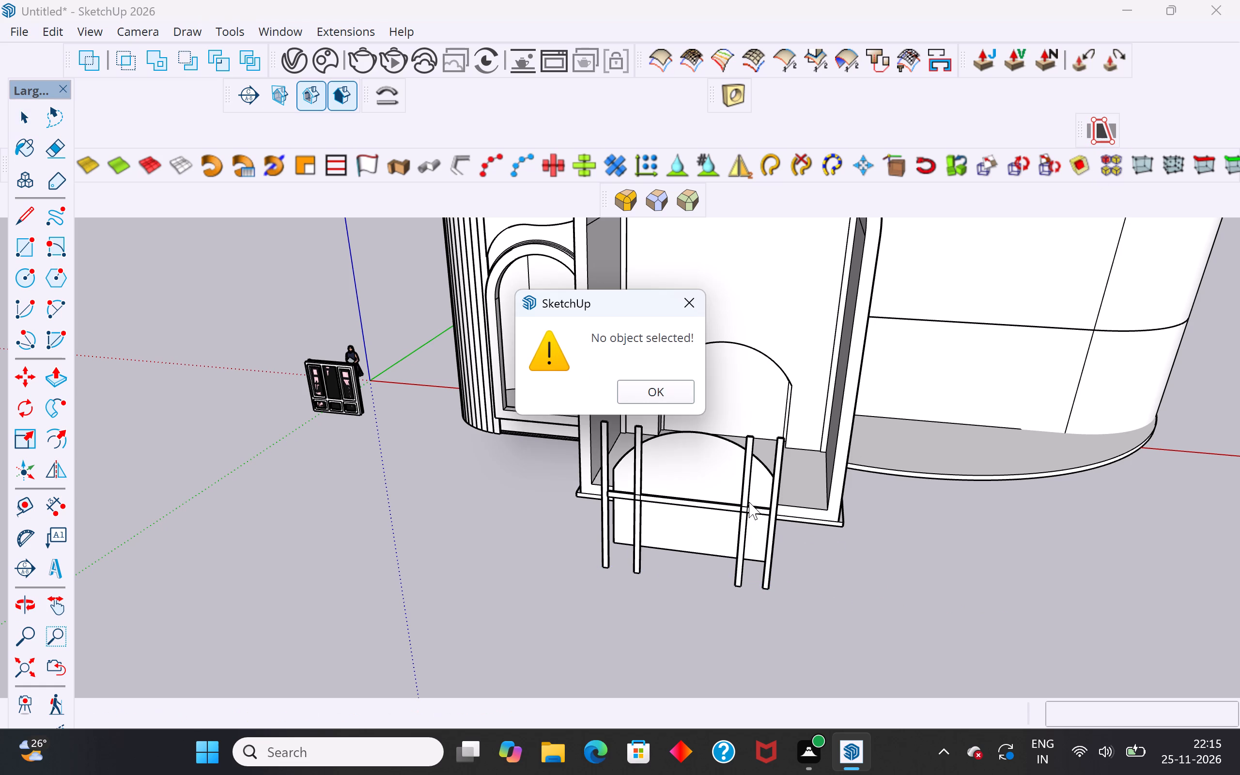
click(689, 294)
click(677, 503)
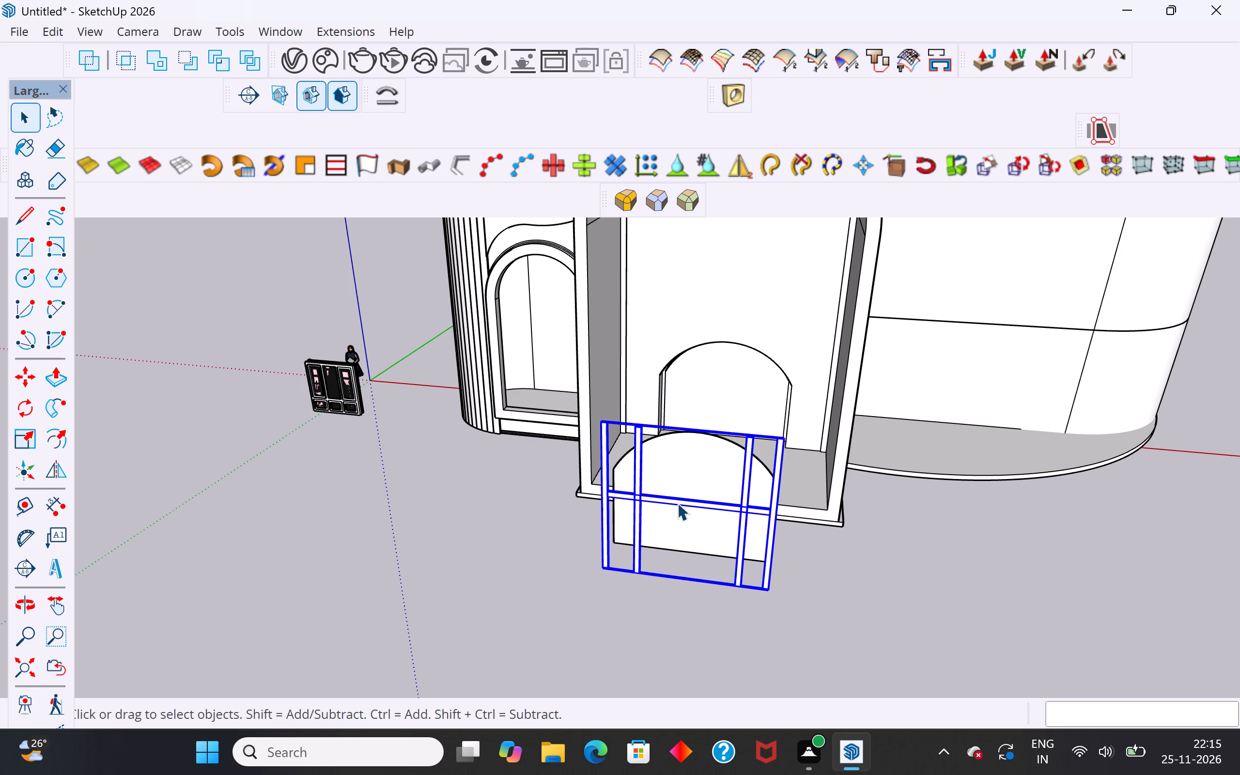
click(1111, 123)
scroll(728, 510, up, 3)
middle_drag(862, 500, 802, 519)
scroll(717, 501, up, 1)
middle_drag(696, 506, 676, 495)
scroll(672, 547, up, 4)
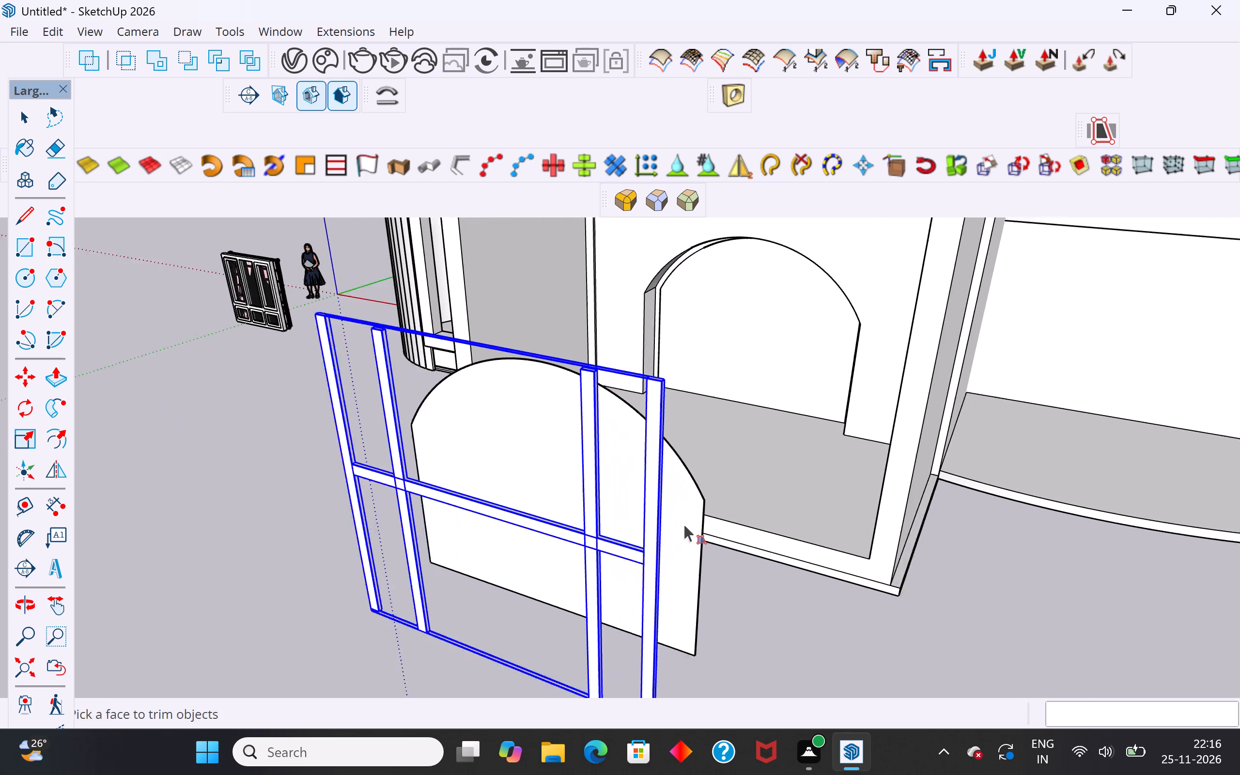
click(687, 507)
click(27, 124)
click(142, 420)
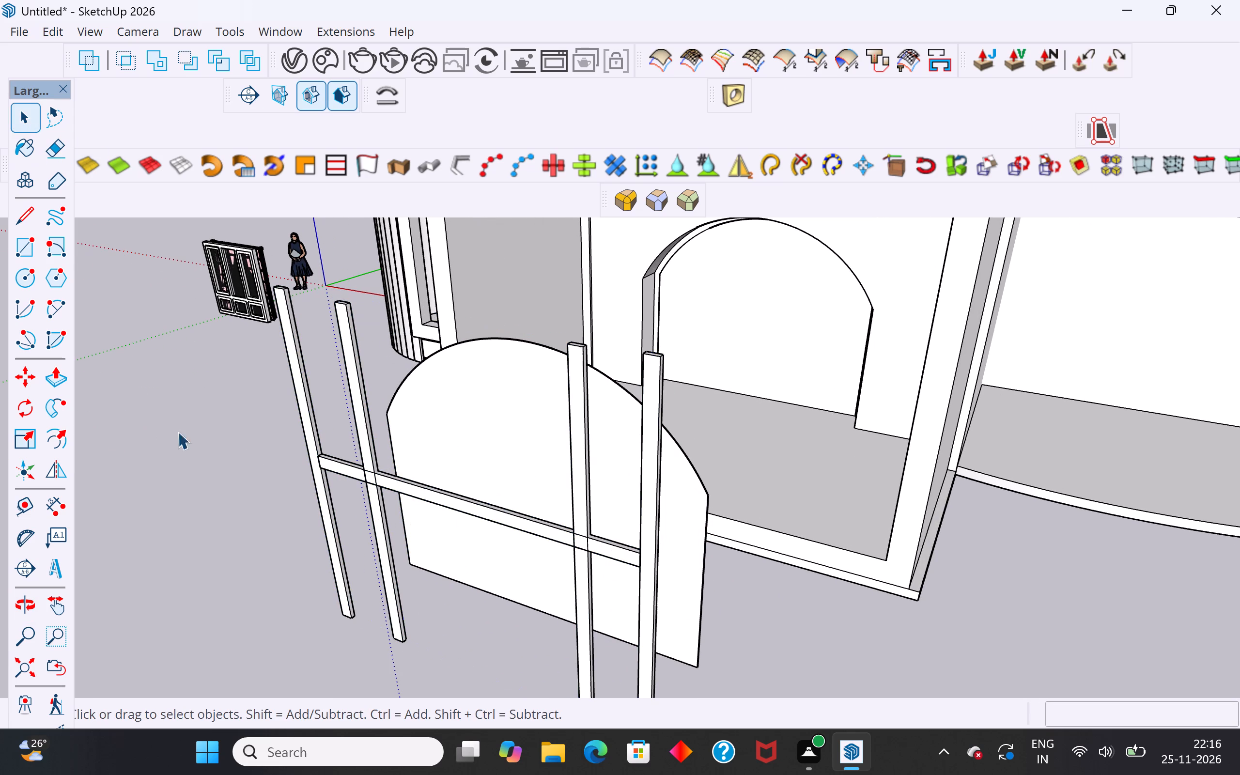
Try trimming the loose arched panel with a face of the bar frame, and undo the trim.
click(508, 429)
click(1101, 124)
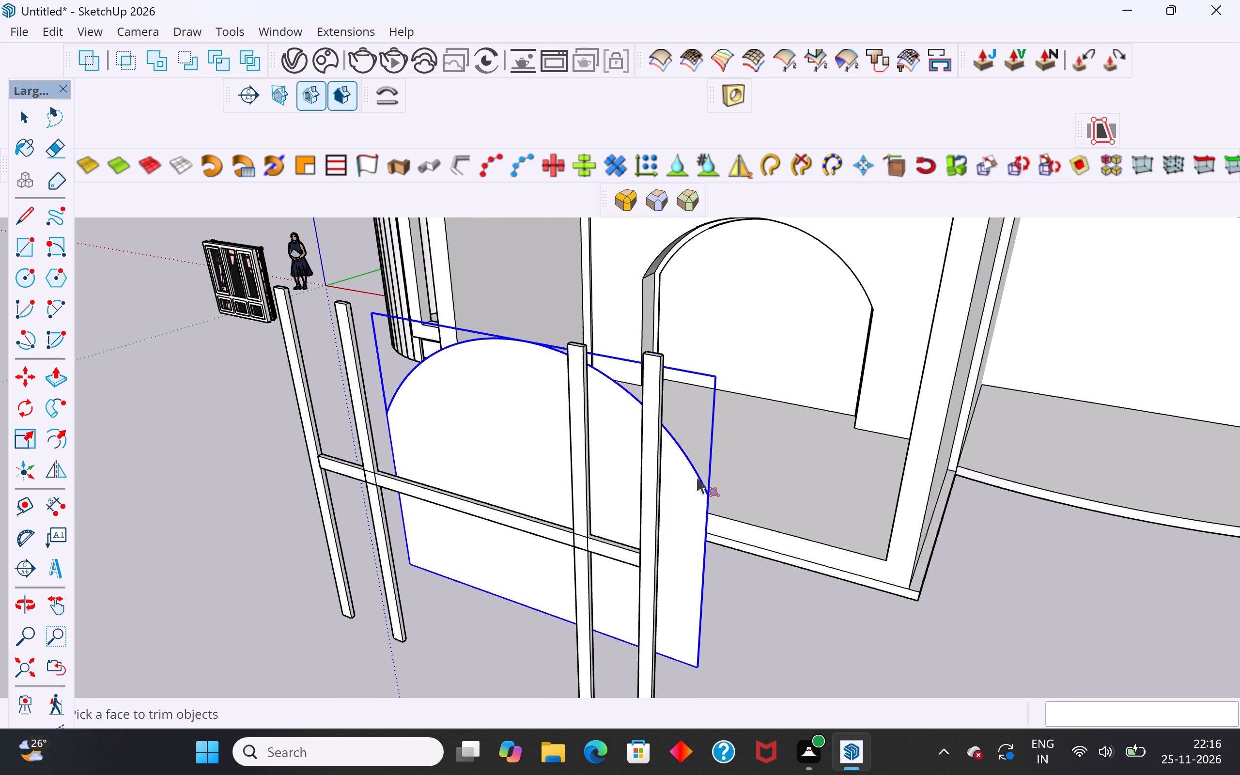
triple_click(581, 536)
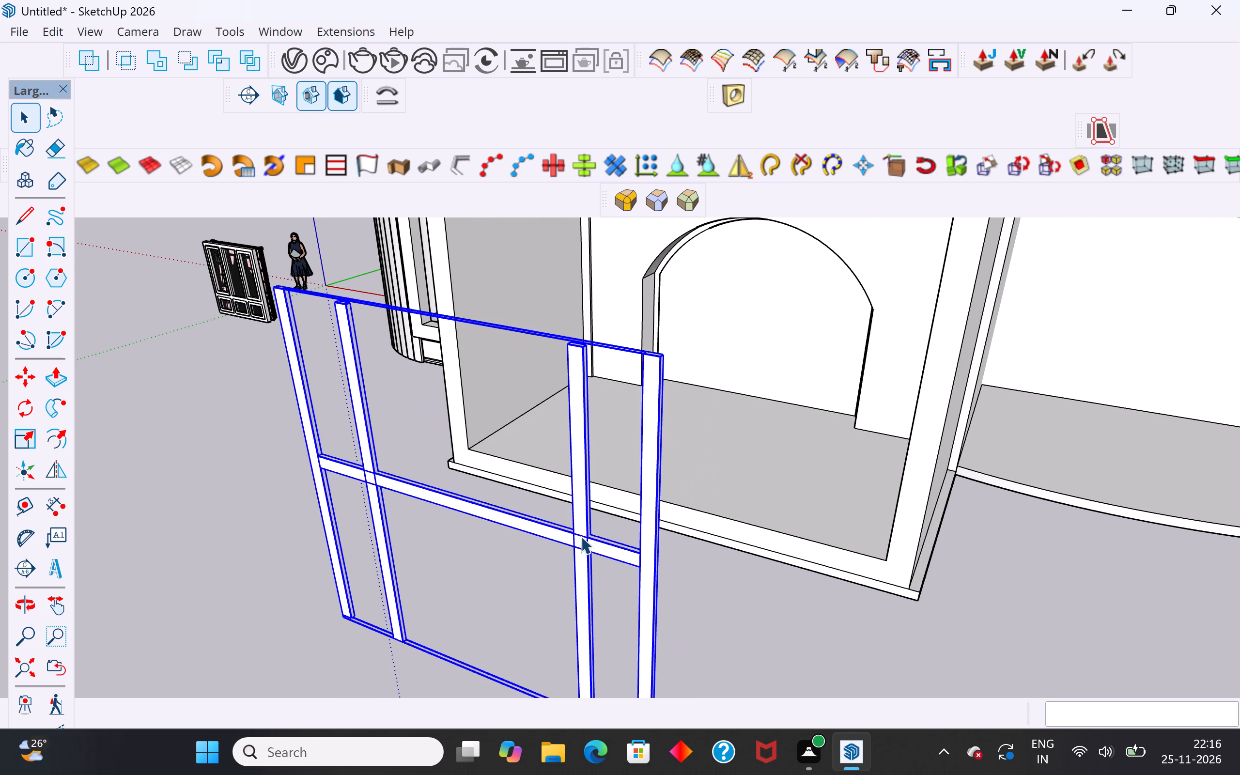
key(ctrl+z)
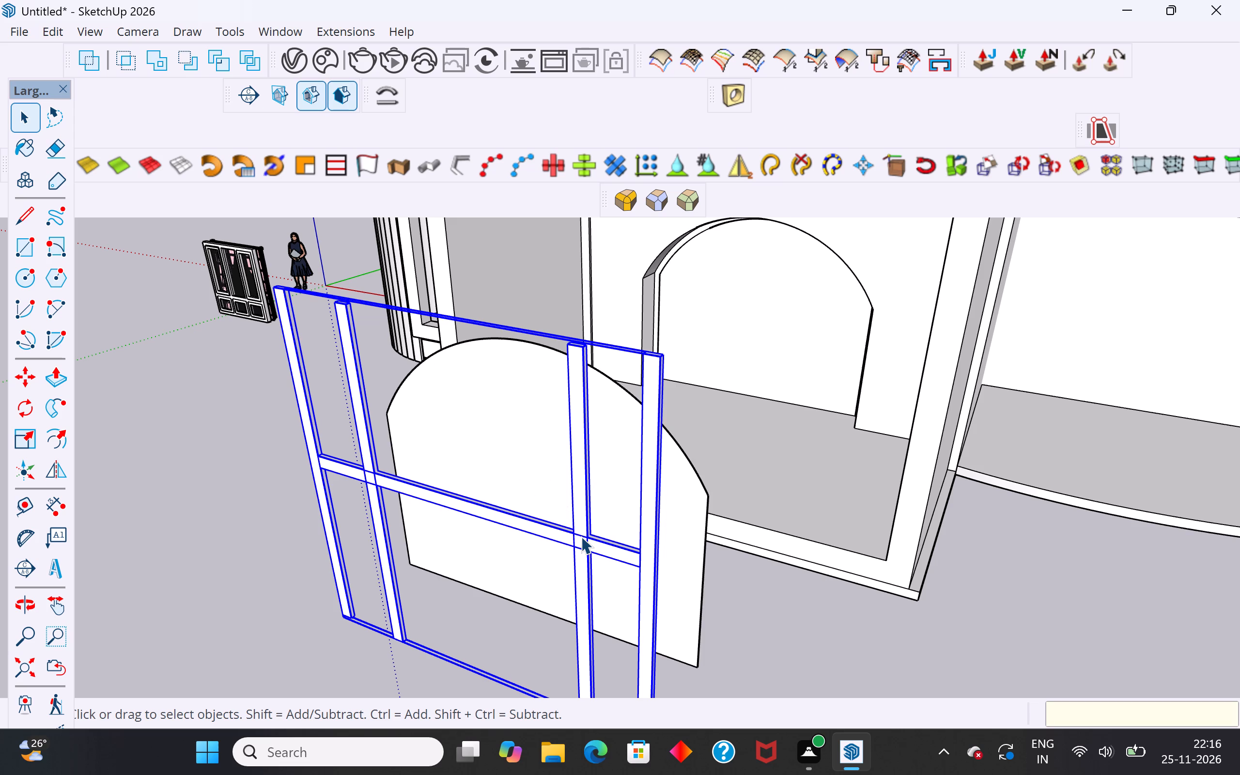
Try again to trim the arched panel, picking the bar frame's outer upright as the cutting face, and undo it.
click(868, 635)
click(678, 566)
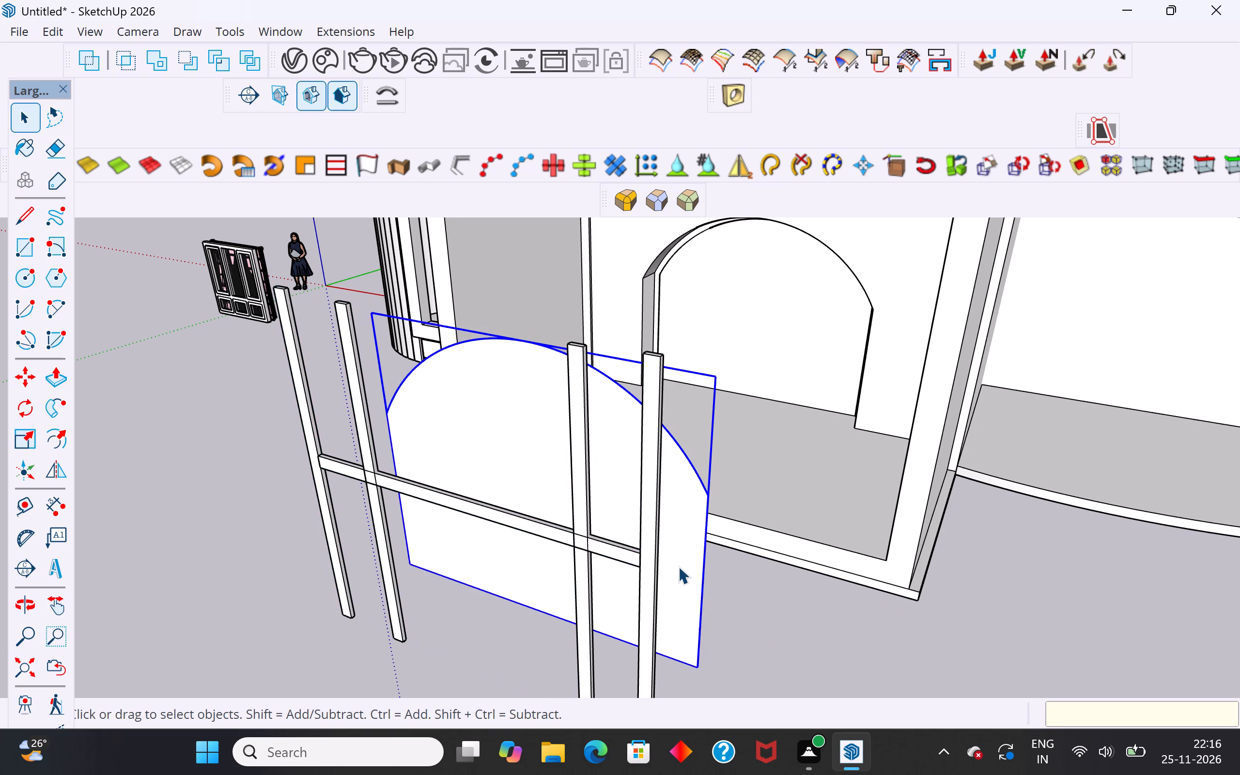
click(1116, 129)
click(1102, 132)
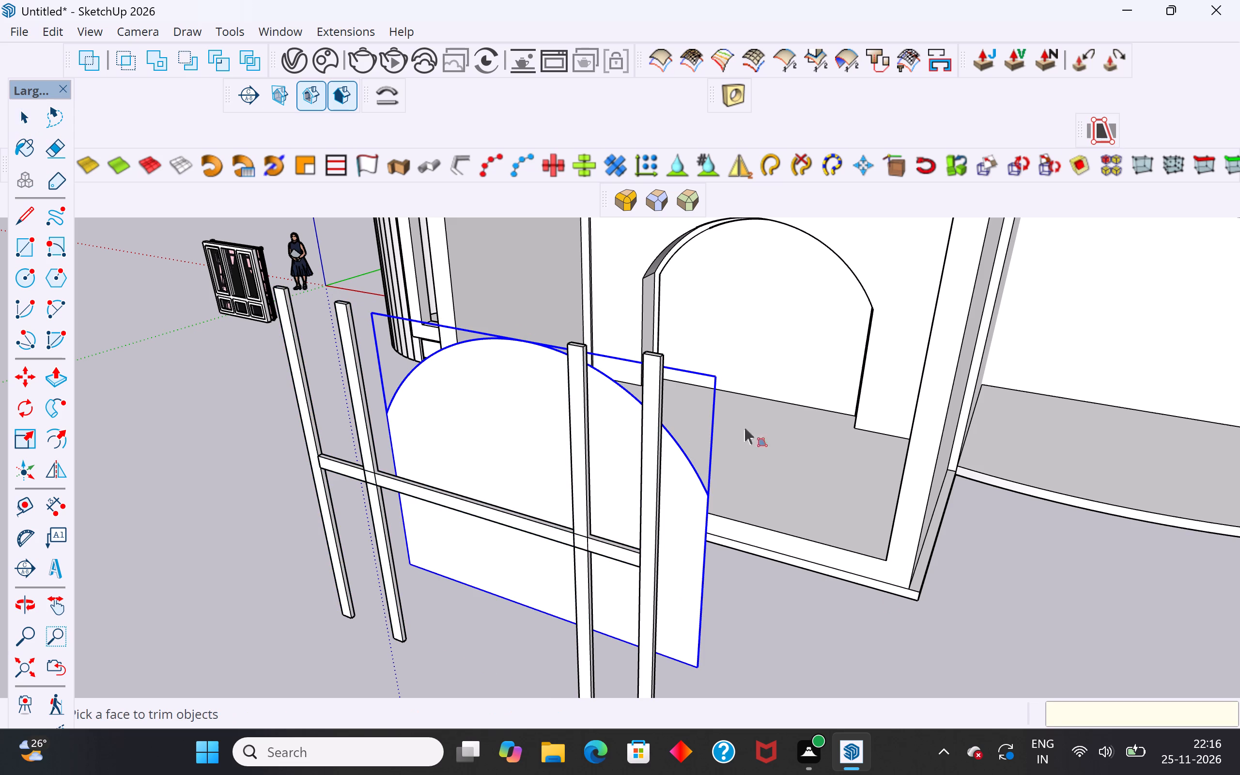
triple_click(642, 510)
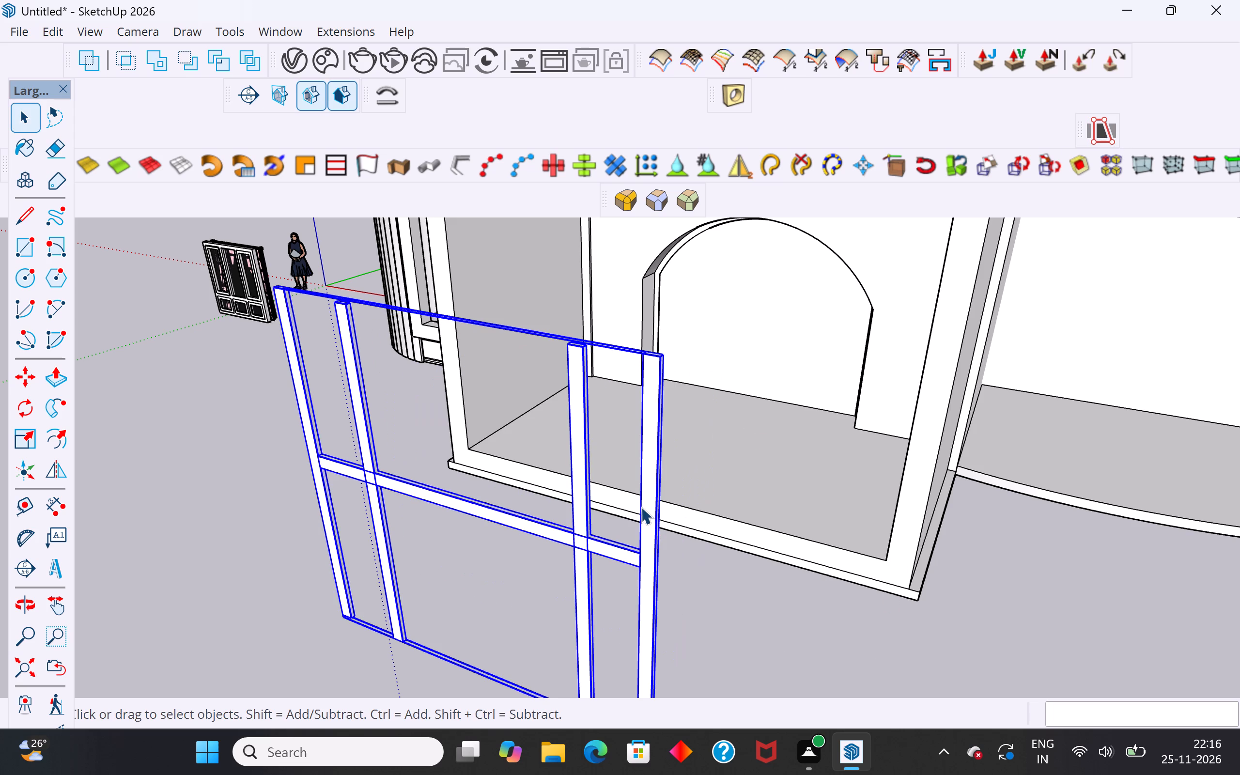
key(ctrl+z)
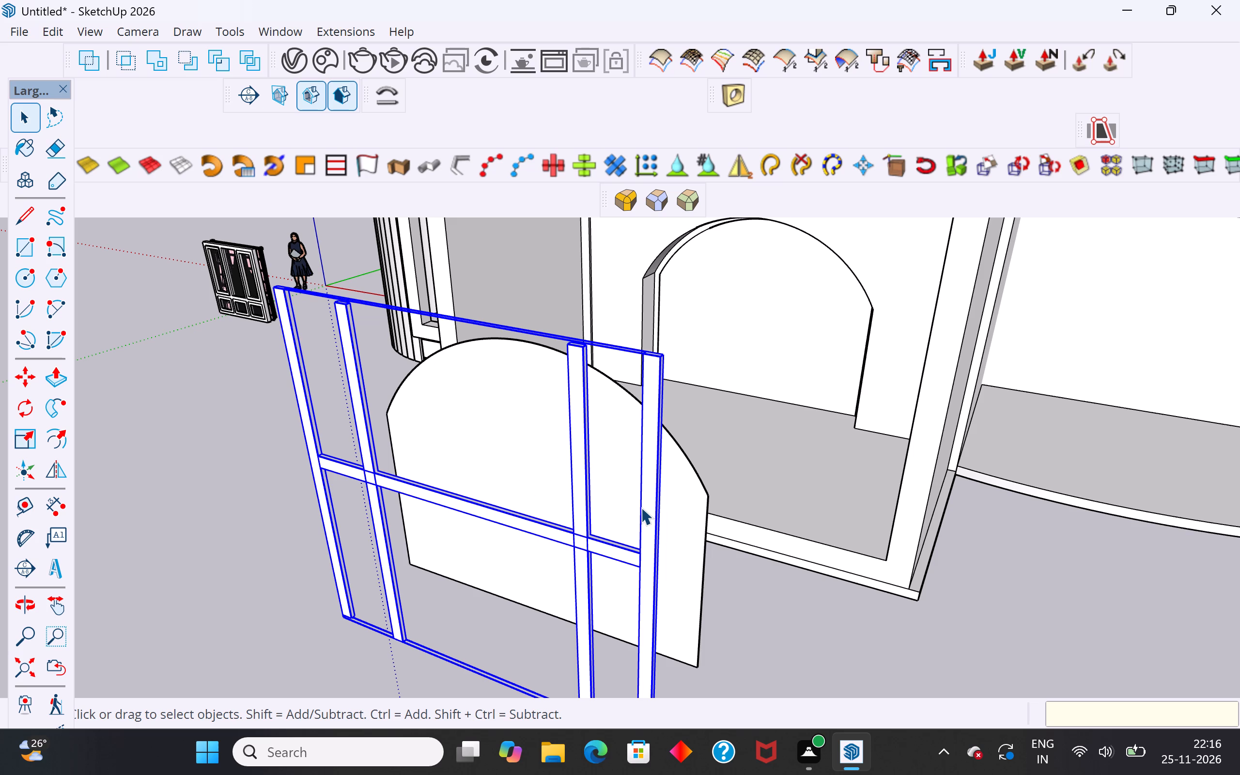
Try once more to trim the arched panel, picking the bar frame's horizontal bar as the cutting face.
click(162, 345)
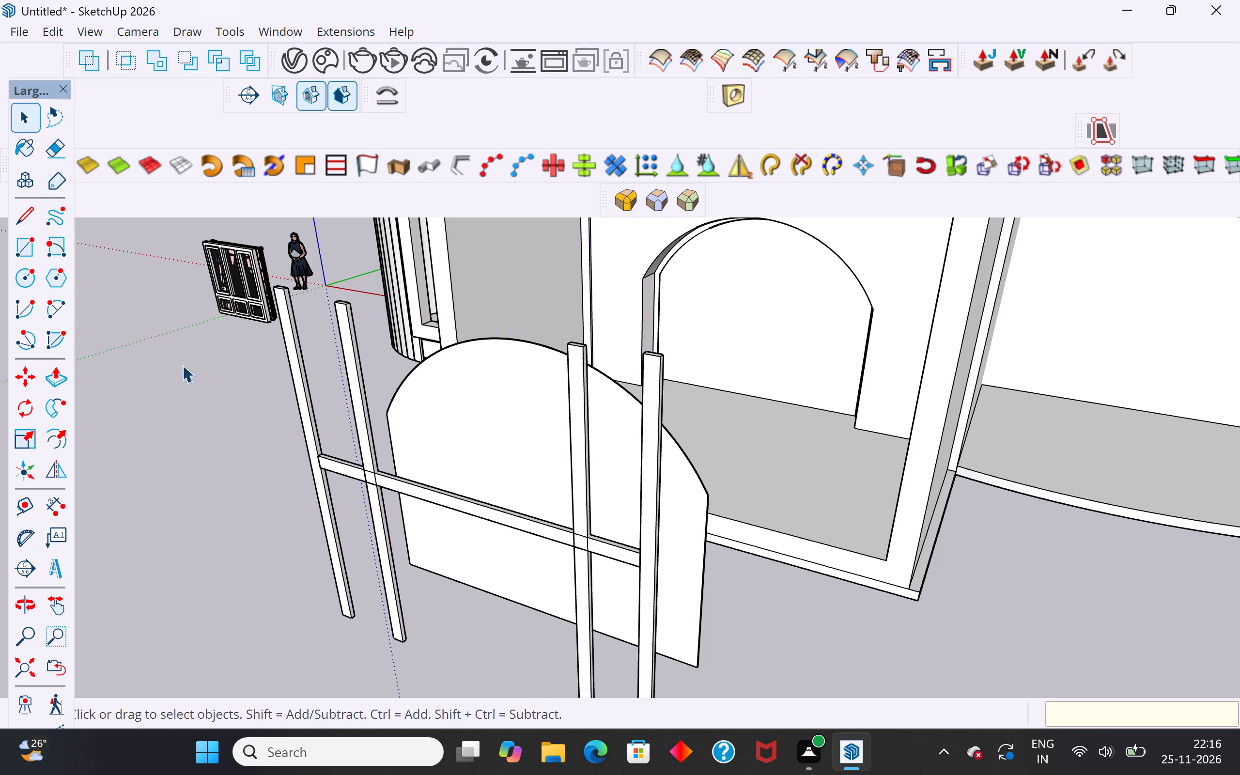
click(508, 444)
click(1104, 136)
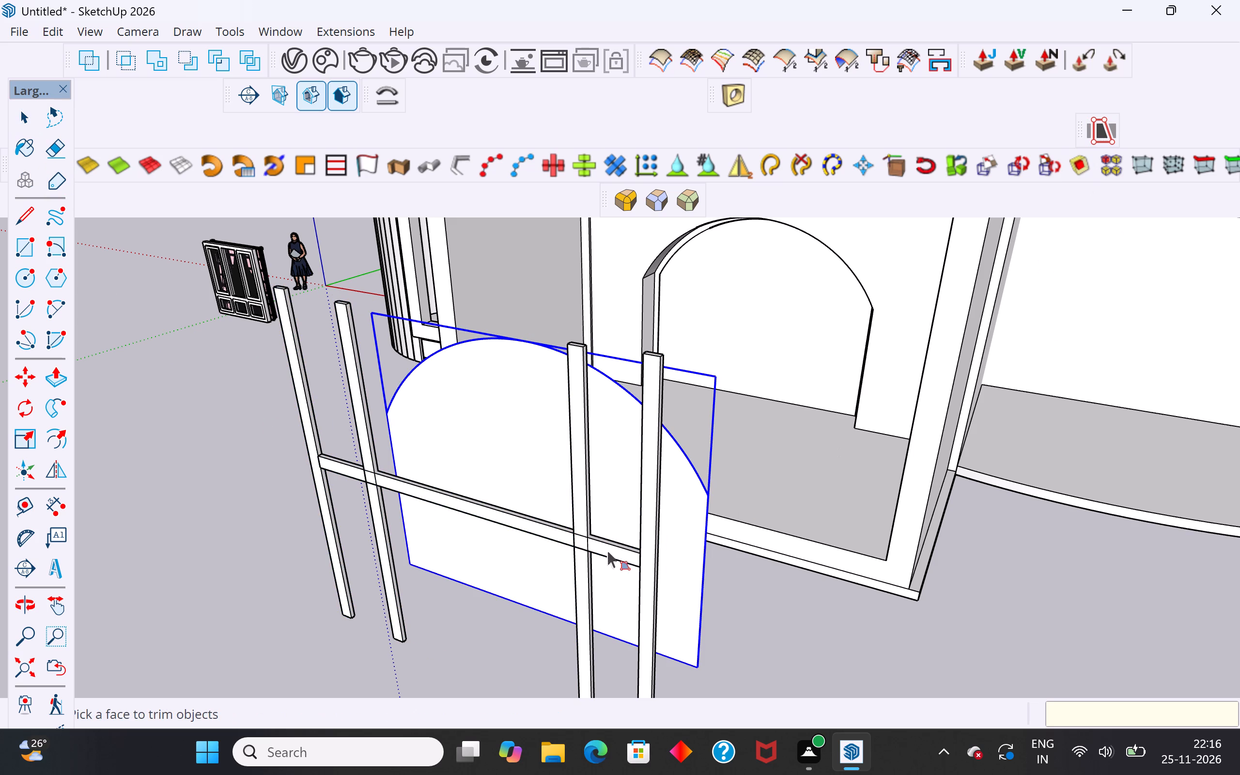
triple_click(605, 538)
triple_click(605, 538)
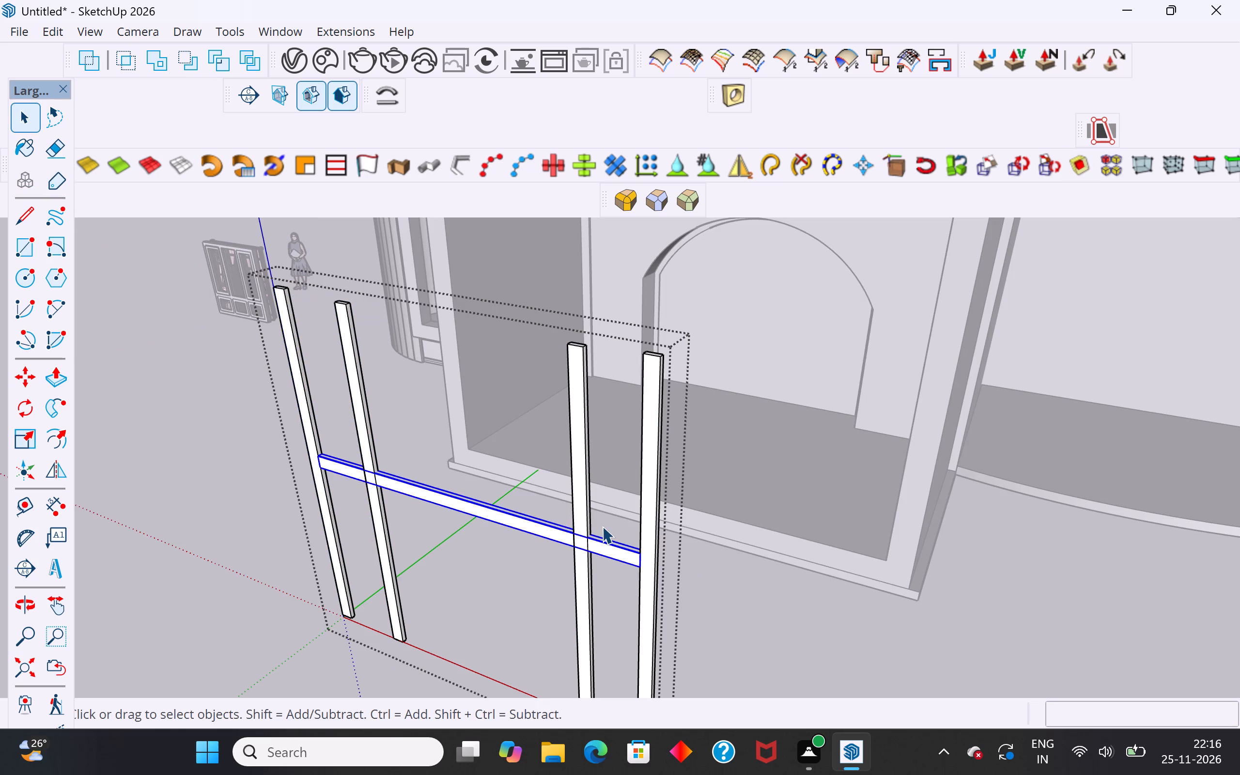
Undo the latest trim and the edits before it, back through the long line's deletion and the curtained window's turning.
key(ctrl+z)
key(ctrl+z)
key(ctrl+z)
key(ctrl+z)
key(ctrl+z)
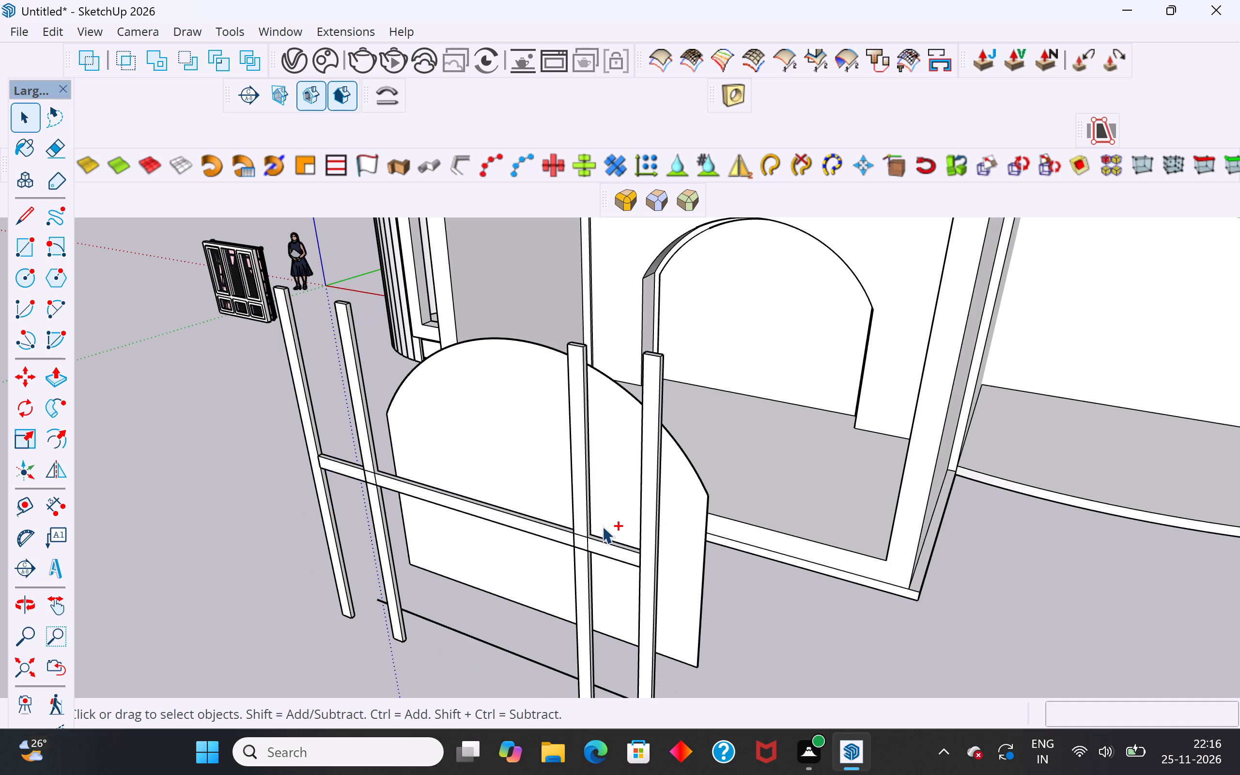
key(ctrl+z)
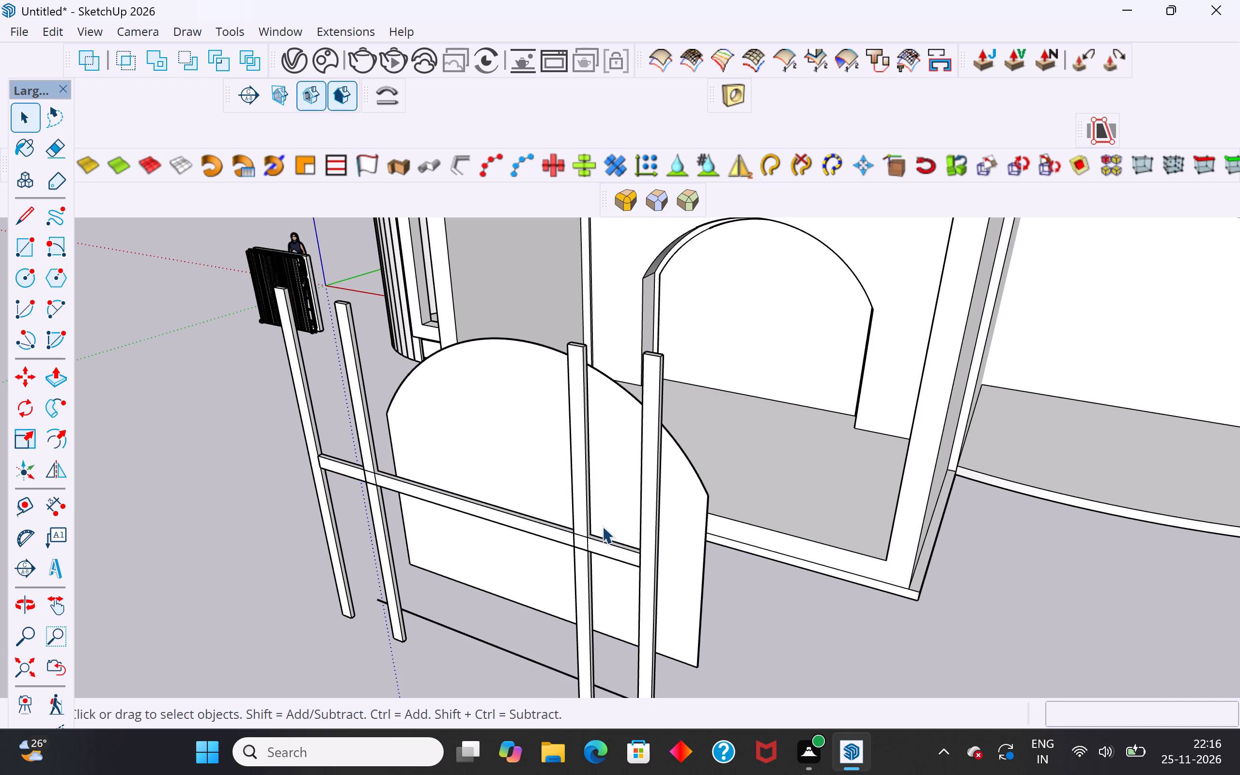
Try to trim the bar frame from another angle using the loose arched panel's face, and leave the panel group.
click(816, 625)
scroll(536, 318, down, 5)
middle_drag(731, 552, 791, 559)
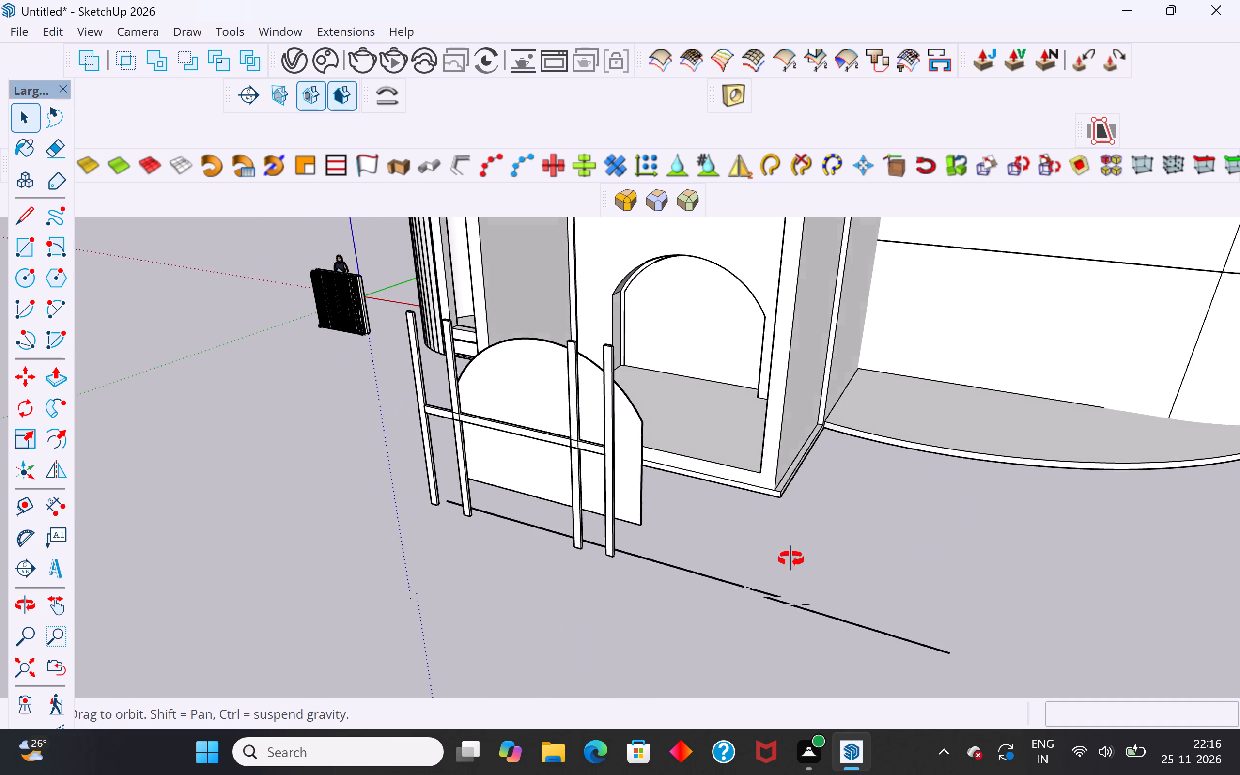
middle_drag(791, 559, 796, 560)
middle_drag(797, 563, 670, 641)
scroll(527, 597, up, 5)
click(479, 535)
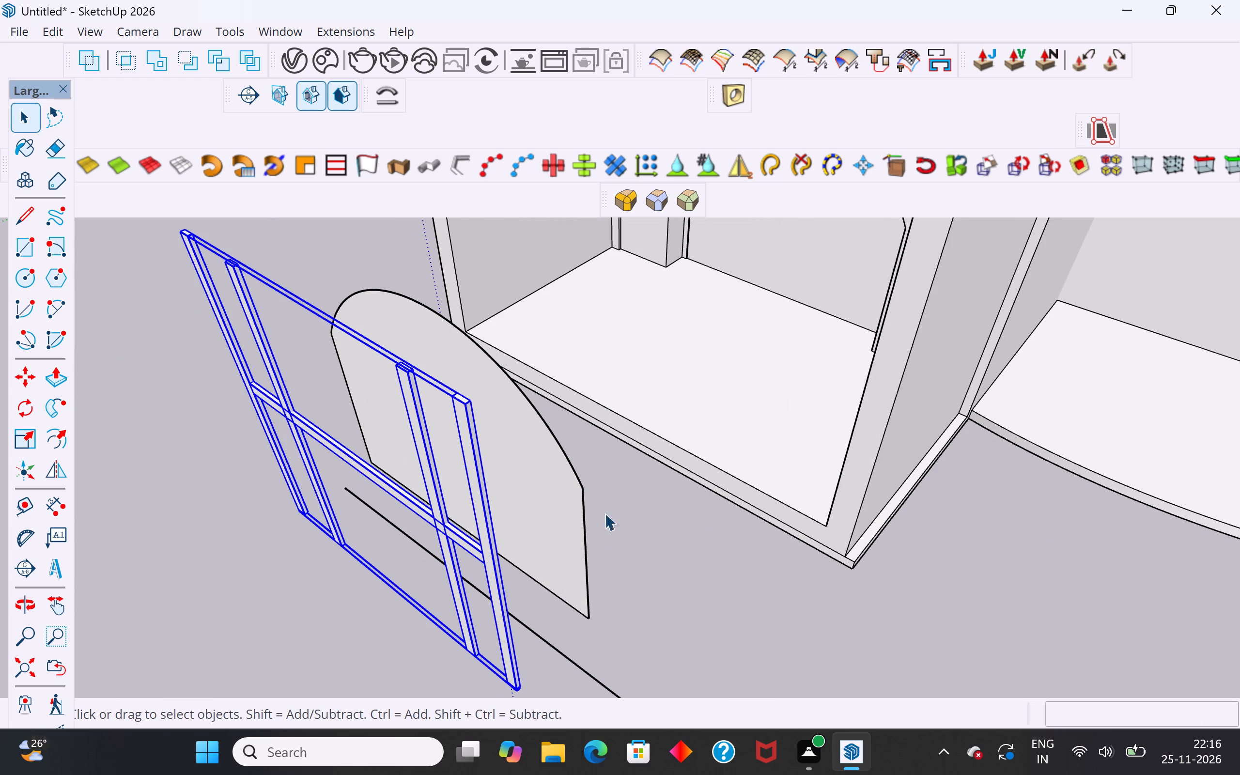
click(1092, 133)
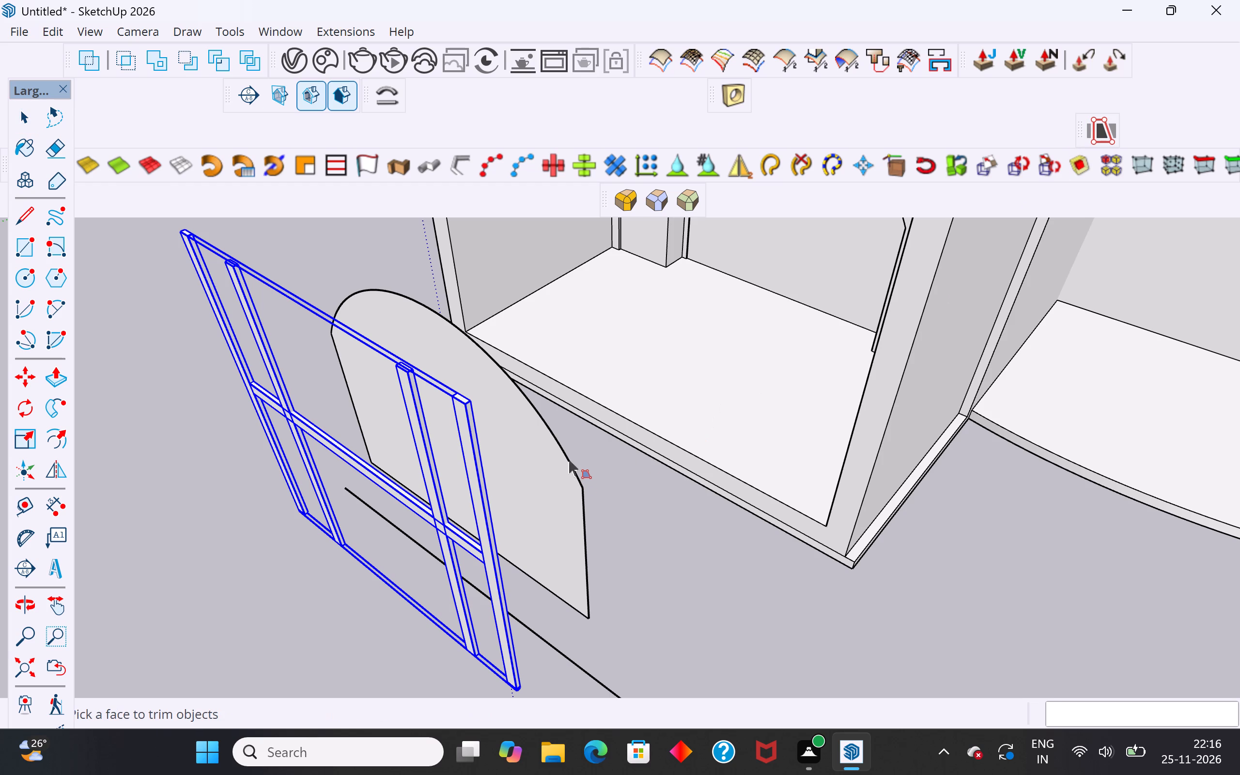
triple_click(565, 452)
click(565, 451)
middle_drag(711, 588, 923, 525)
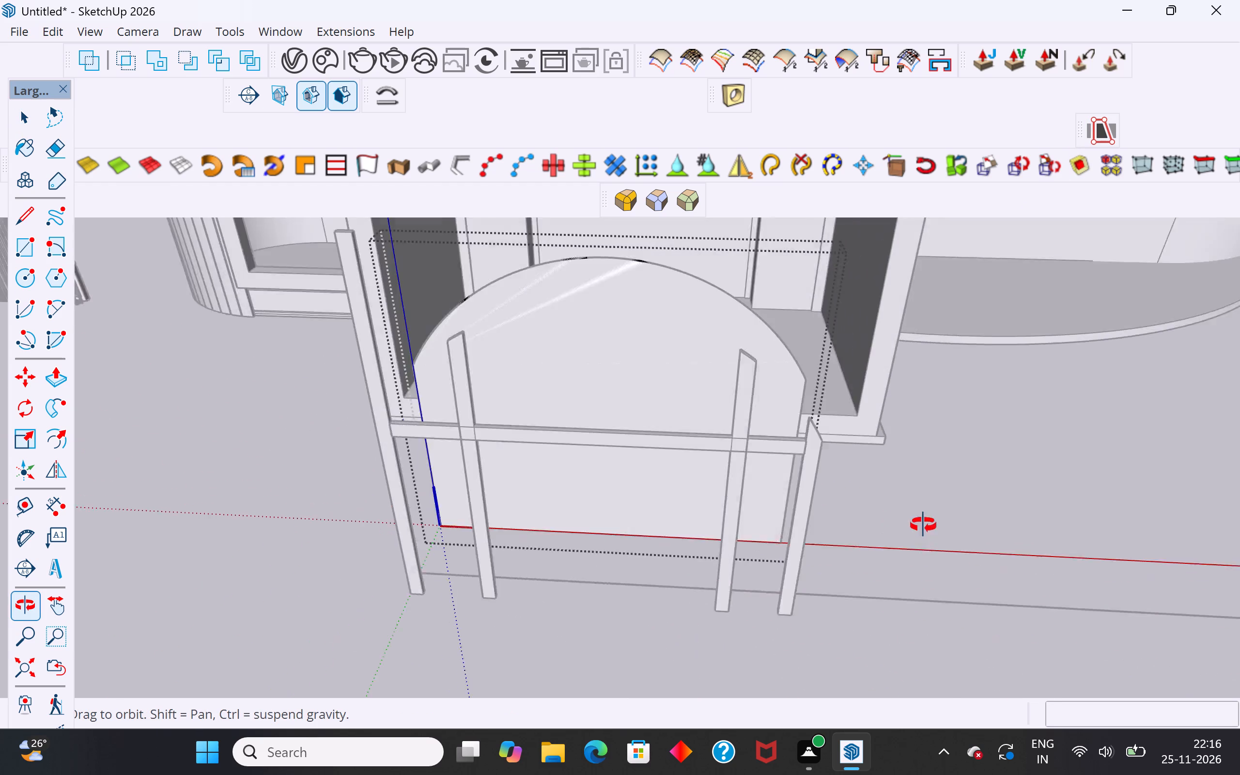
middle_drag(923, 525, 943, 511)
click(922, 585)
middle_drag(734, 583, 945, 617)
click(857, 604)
Move the bar frame about 26' 4" into the arched opening at the back of the projecting bay, near its base corner.
middle_drag(1015, 523, 795, 450)
scroll(750, 582, down, 3)
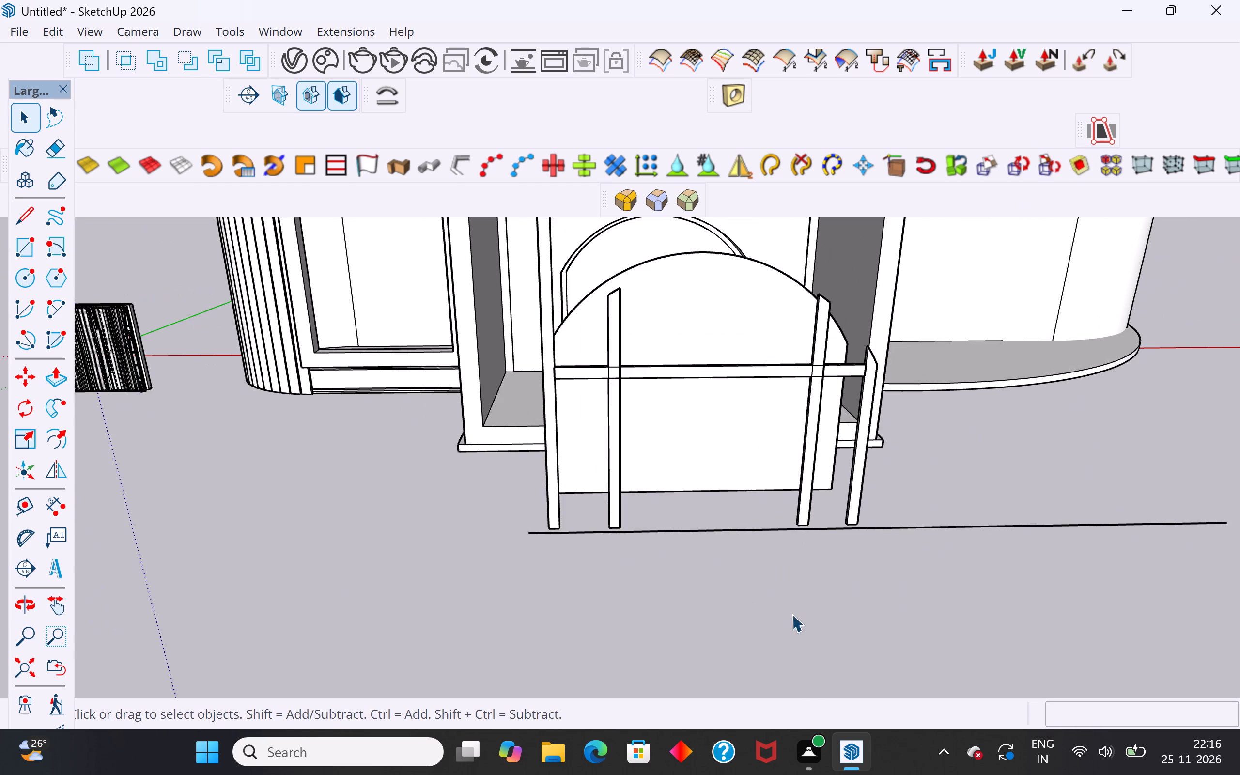
middle_drag(793, 603, 789, 568)
scroll(688, 637, down, 9)
middle_drag(753, 530, 725, 525)
click(209, 344)
middle_drag(768, 502, 631, 596)
scroll(521, 617, up, 2)
click(465, 584)
scroll(489, 620, up, 1)
middle_drag(508, 628, 1027, 589)
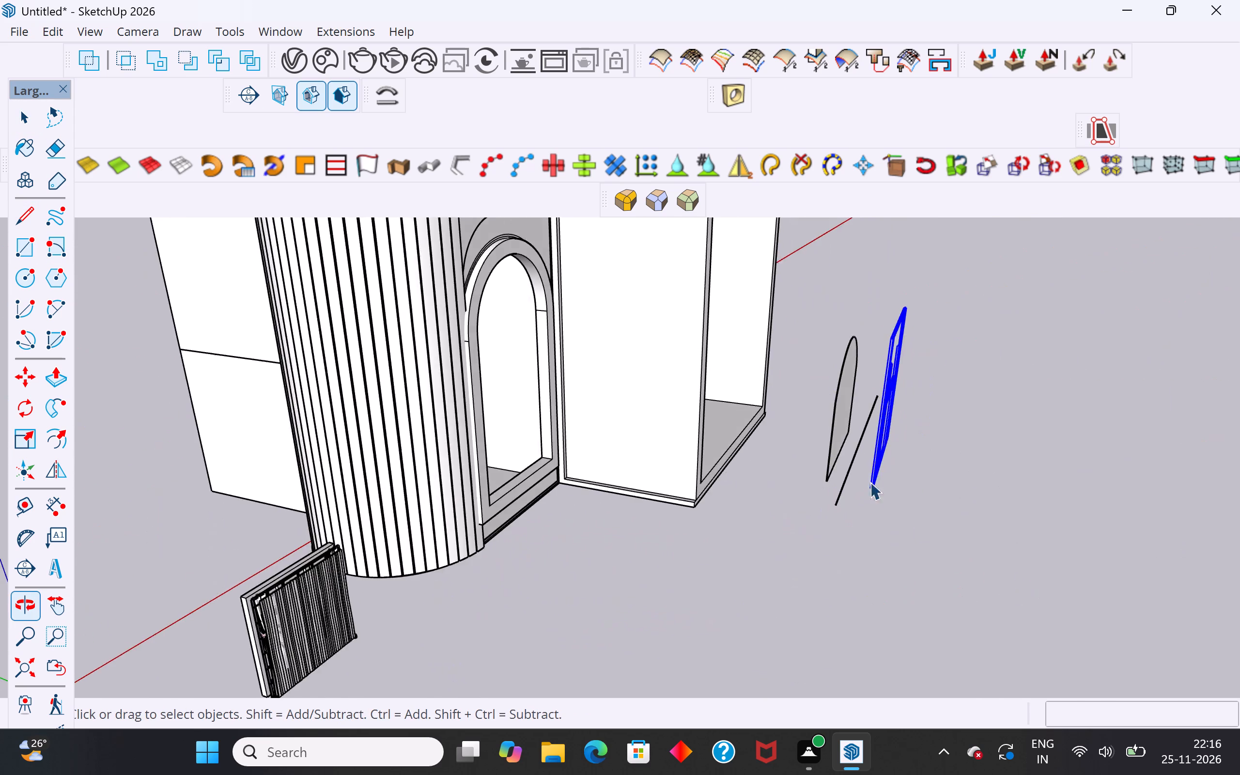
scroll(867, 474, up, 16)
key(m)
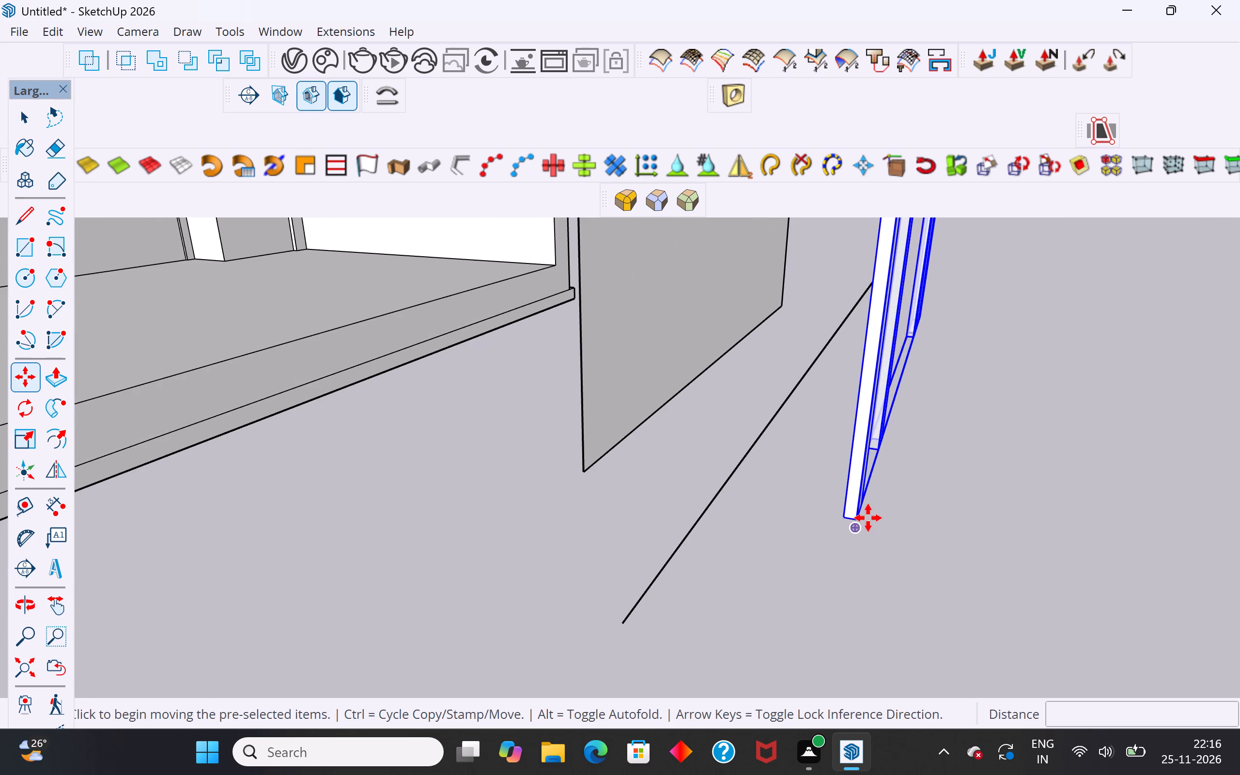
click(868, 518)
scroll(1075, 505, down, 17)
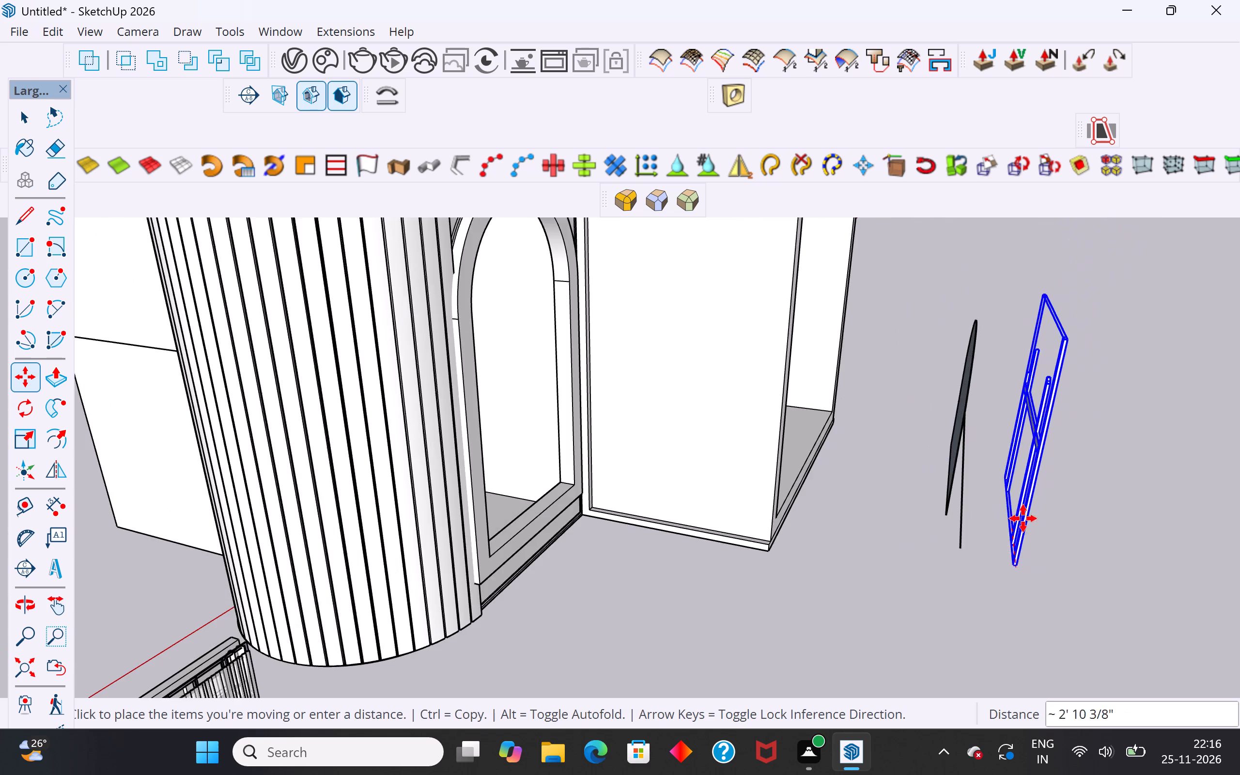
middle_drag(1012, 511, 735, 567)
scroll(723, 496, up, 15)
scroll(565, 730, down, 4)
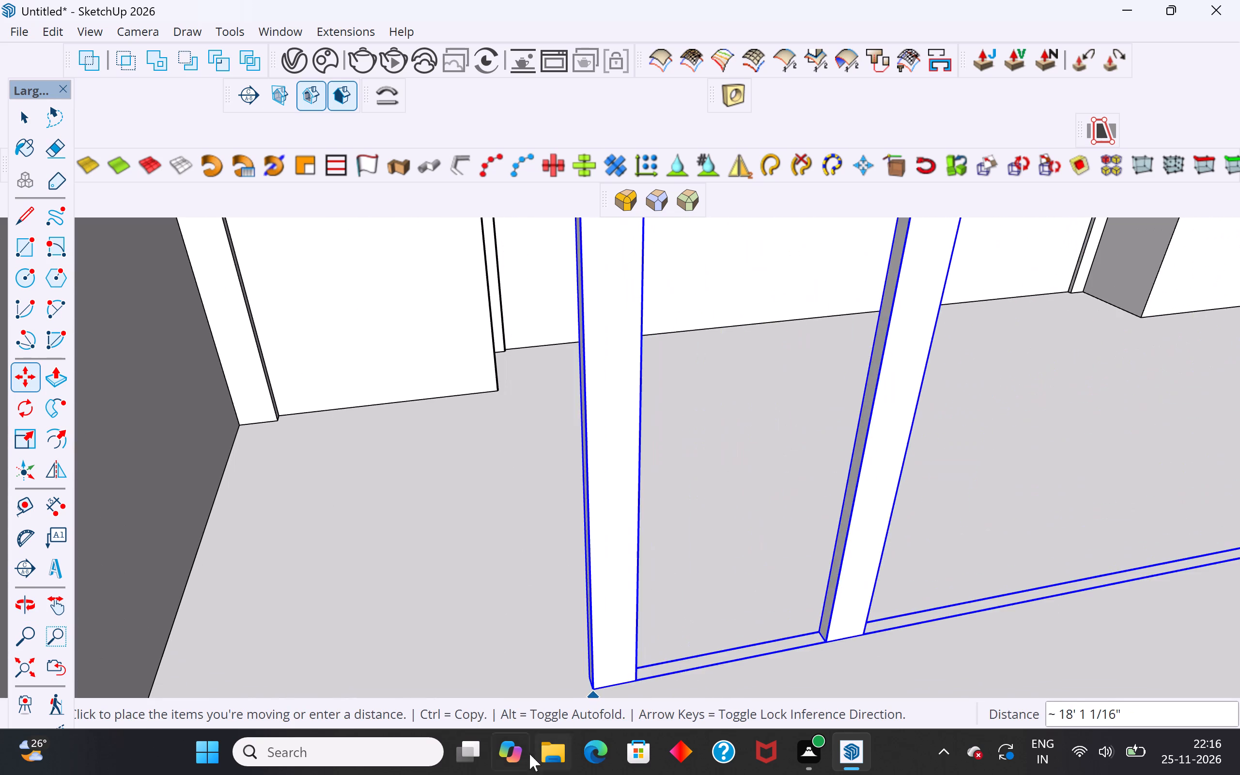
scroll(529, 754, down, 1)
scroll(691, 692, down, 6)
middle_drag(661, 487, 382, 559)
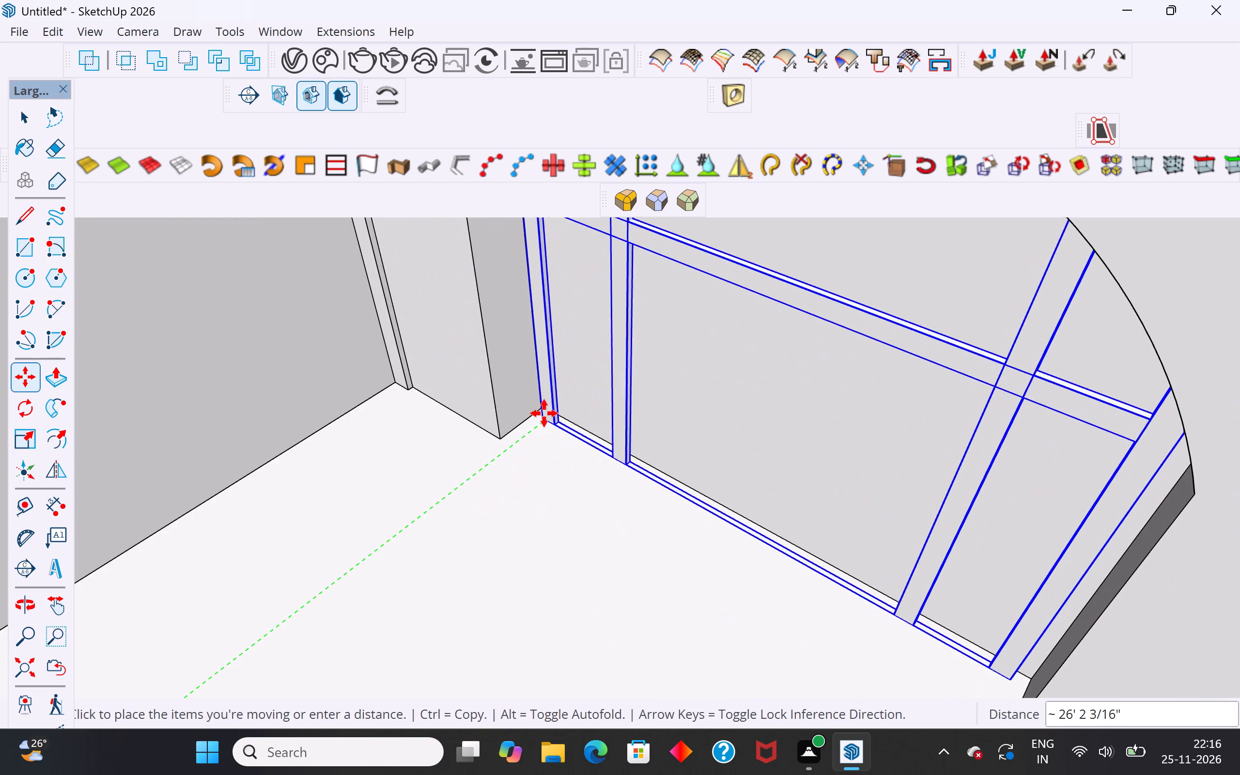
click(549, 409)
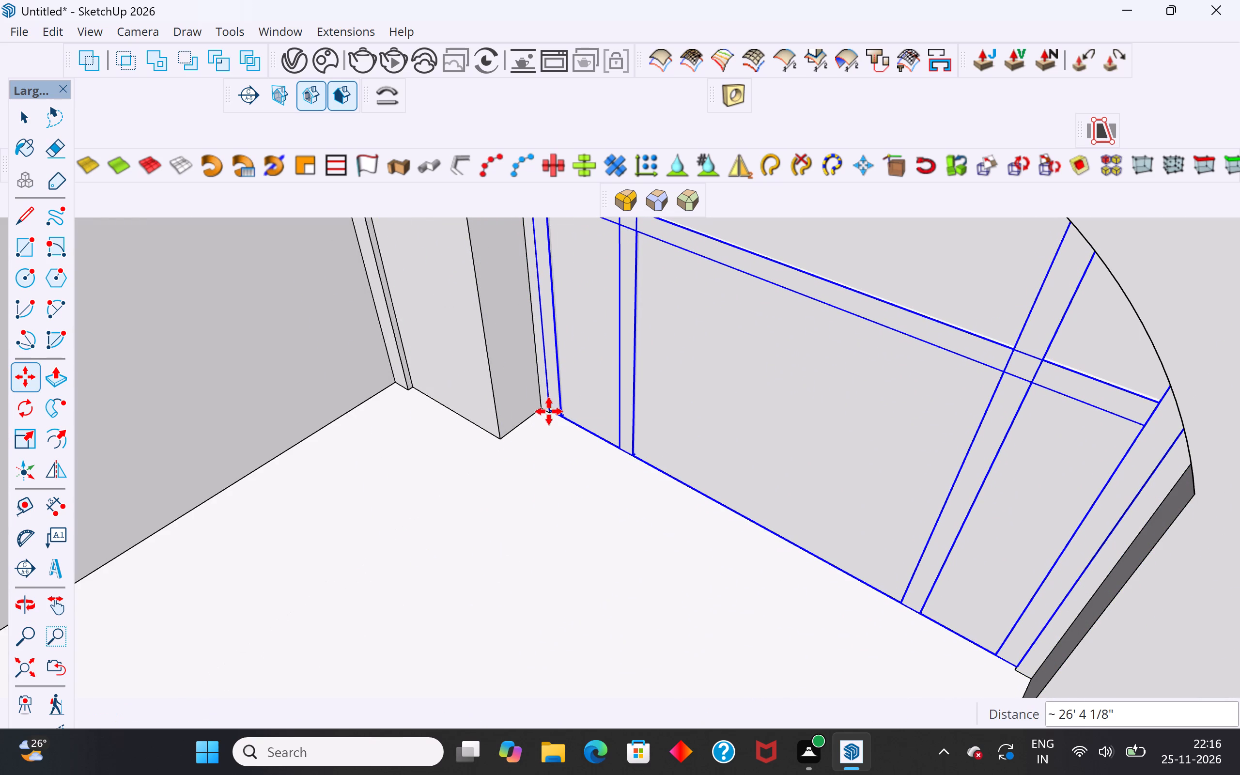
Move the bar frame slightly down so its outer upright's lower corner meets the floor edge of the arched opening.
middle_drag(599, 556, 622, 554)
scroll(526, 608, down, 5)
middle_drag(536, 588, 611, 404)
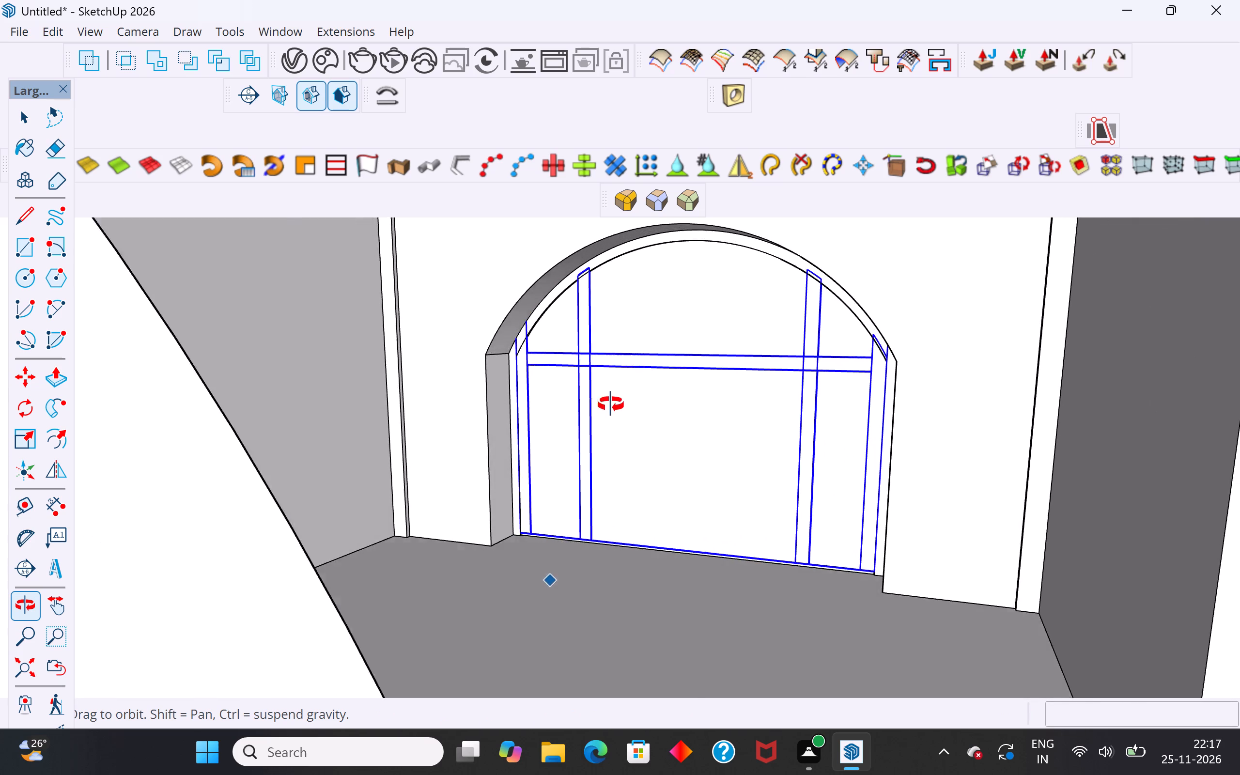
middle_drag(611, 404, 588, 441)
scroll(556, 533, up, 11)
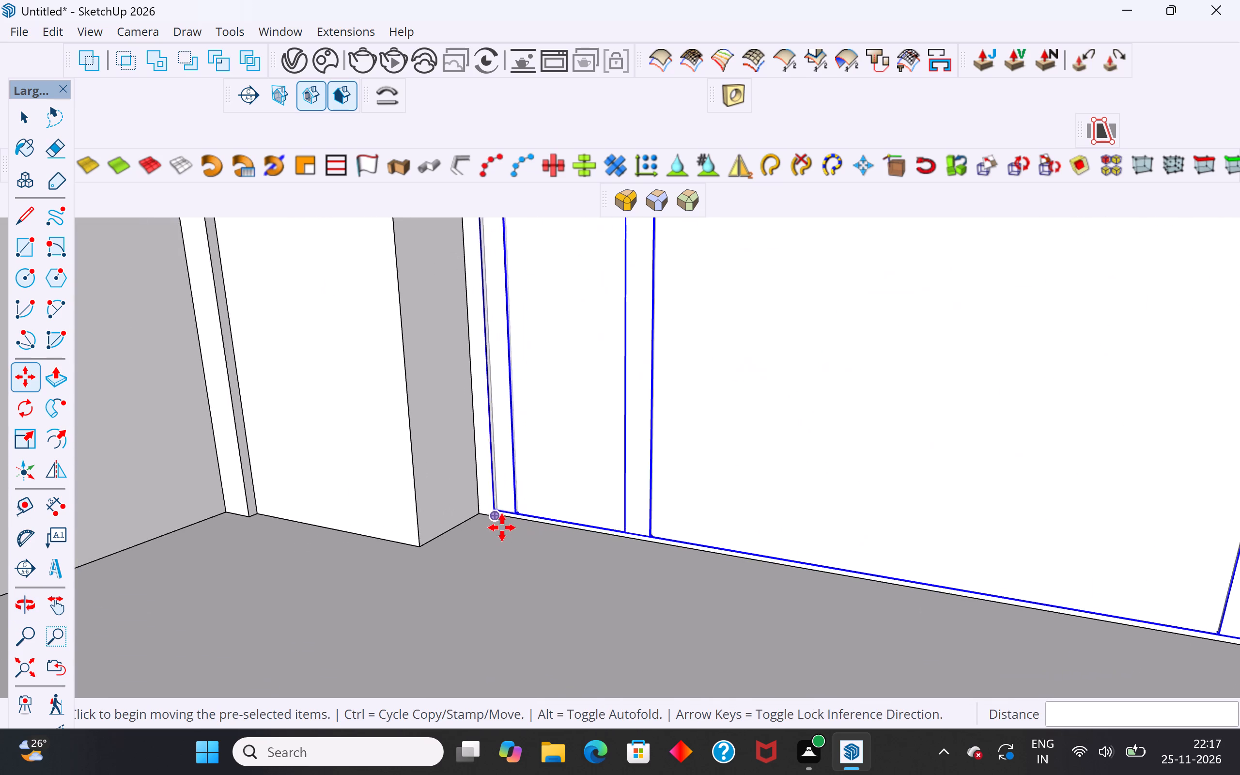
scroll(502, 527, up, 10)
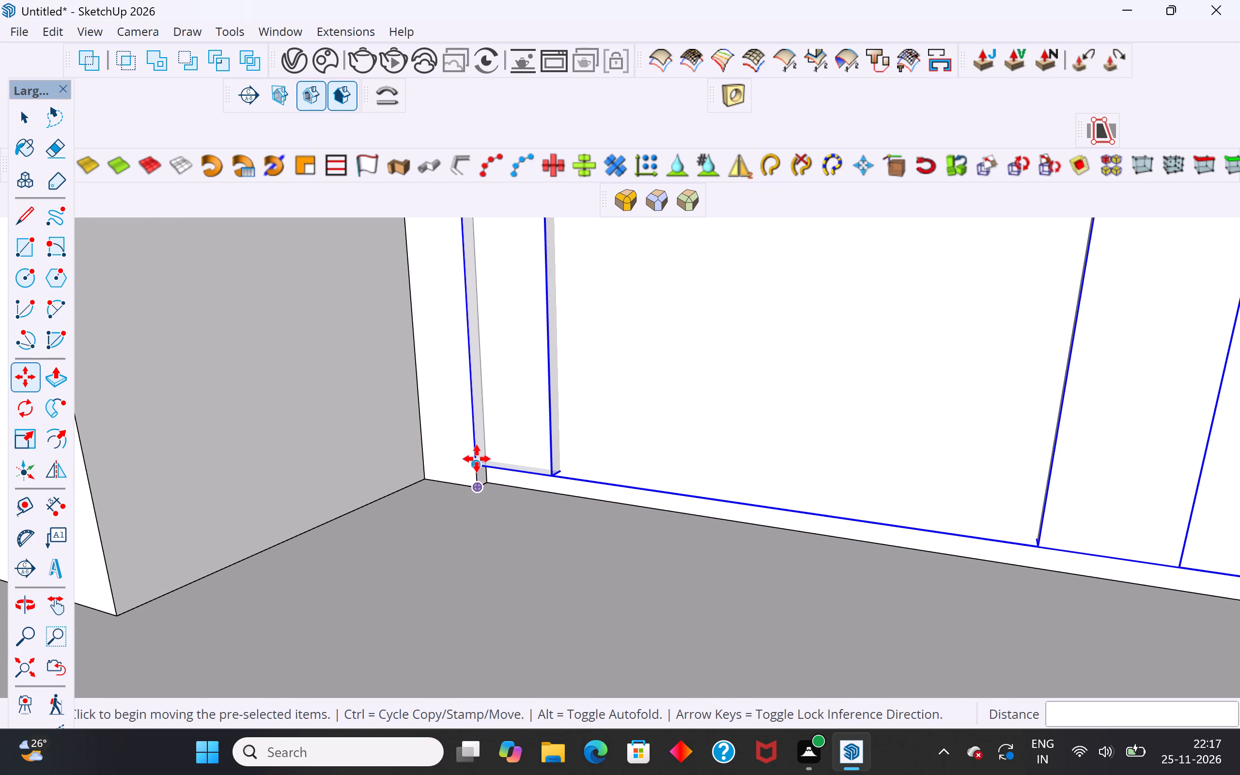
click(477, 459)
click(475, 487)
Examine how the bar frame's uprights and crossbar fit against the arched opening's base and curved head.
scroll(553, 608, down, 9)
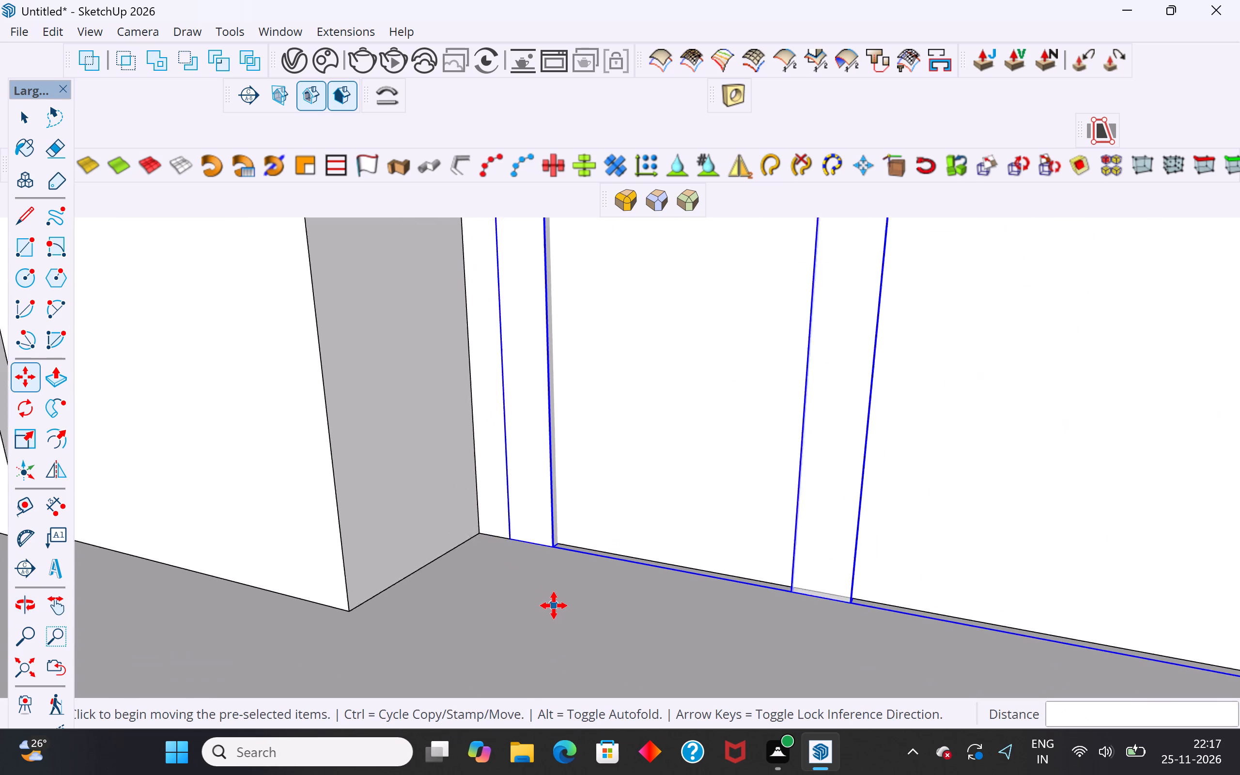
scroll(554, 605, down, 19)
middle_drag(676, 547, 687, 500)
scroll(551, 461, up, 20)
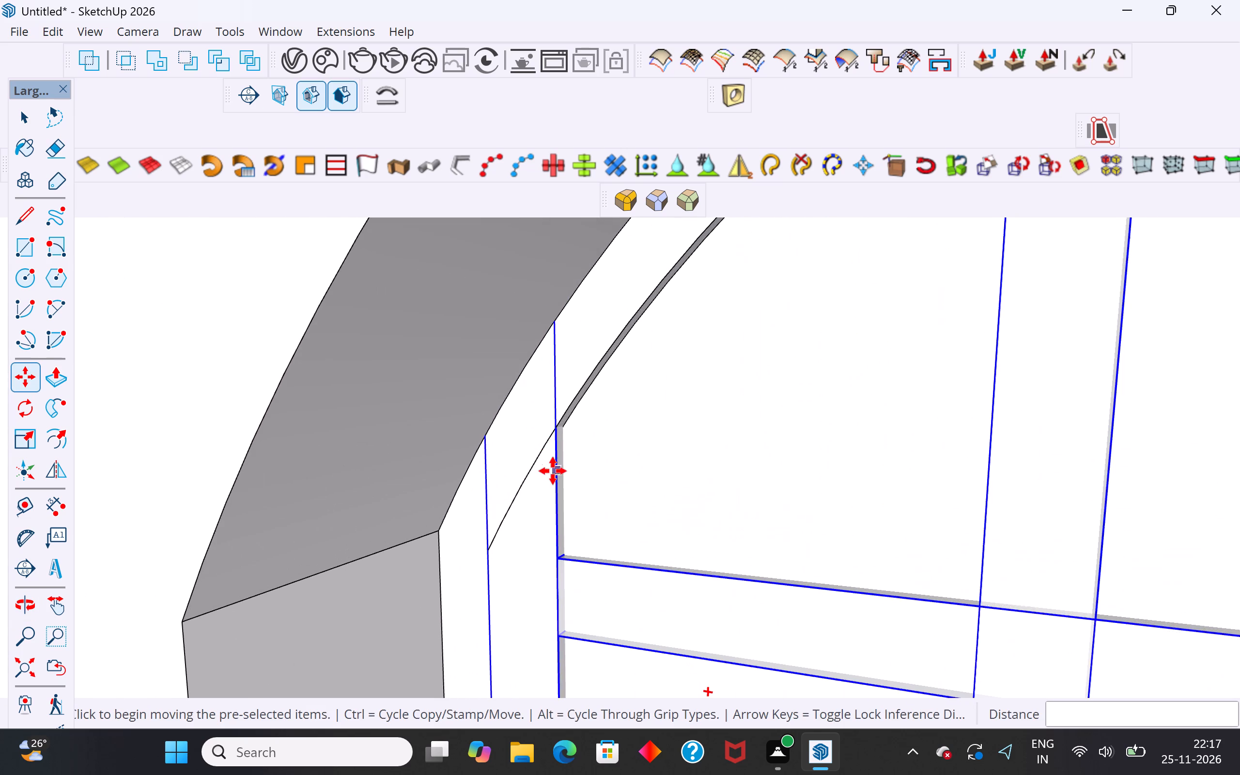
middle_drag(553, 471, 539, 527)
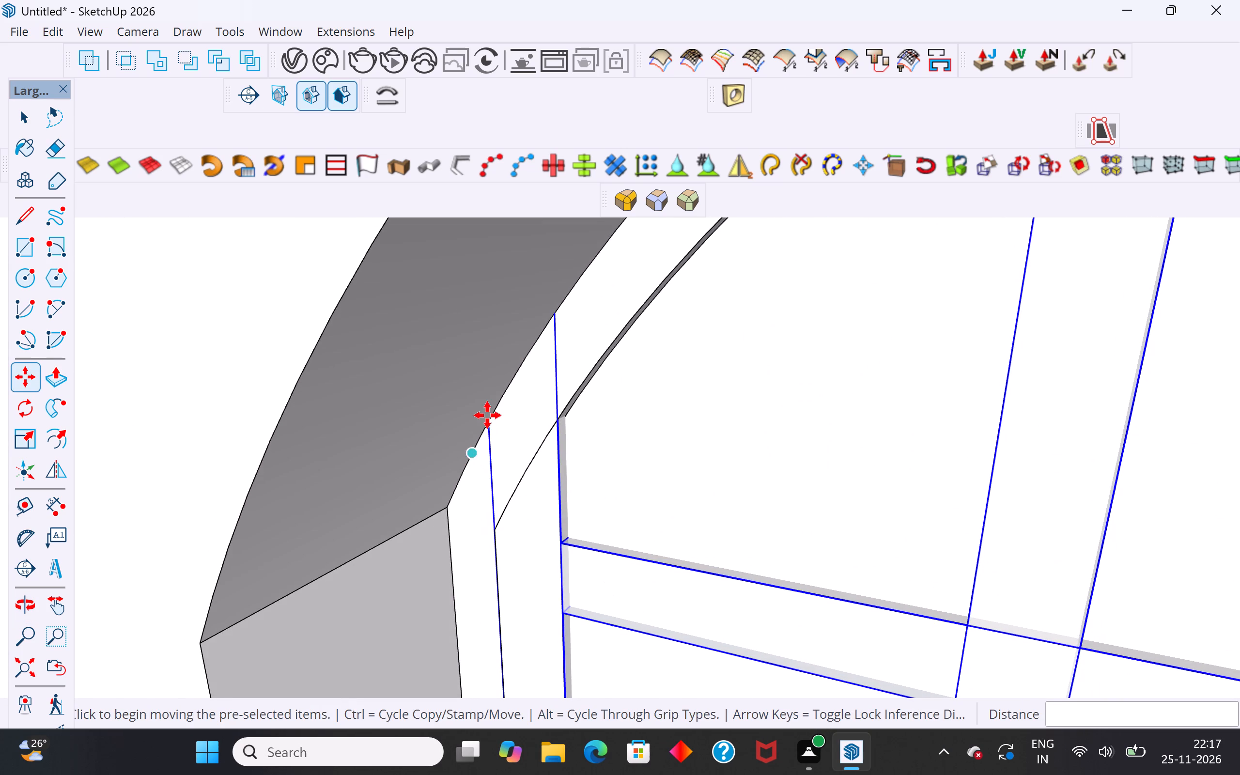
scroll(491, 415, down, 12)
scroll(673, 463, down, 6)
middle_drag(683, 464, 773, 389)
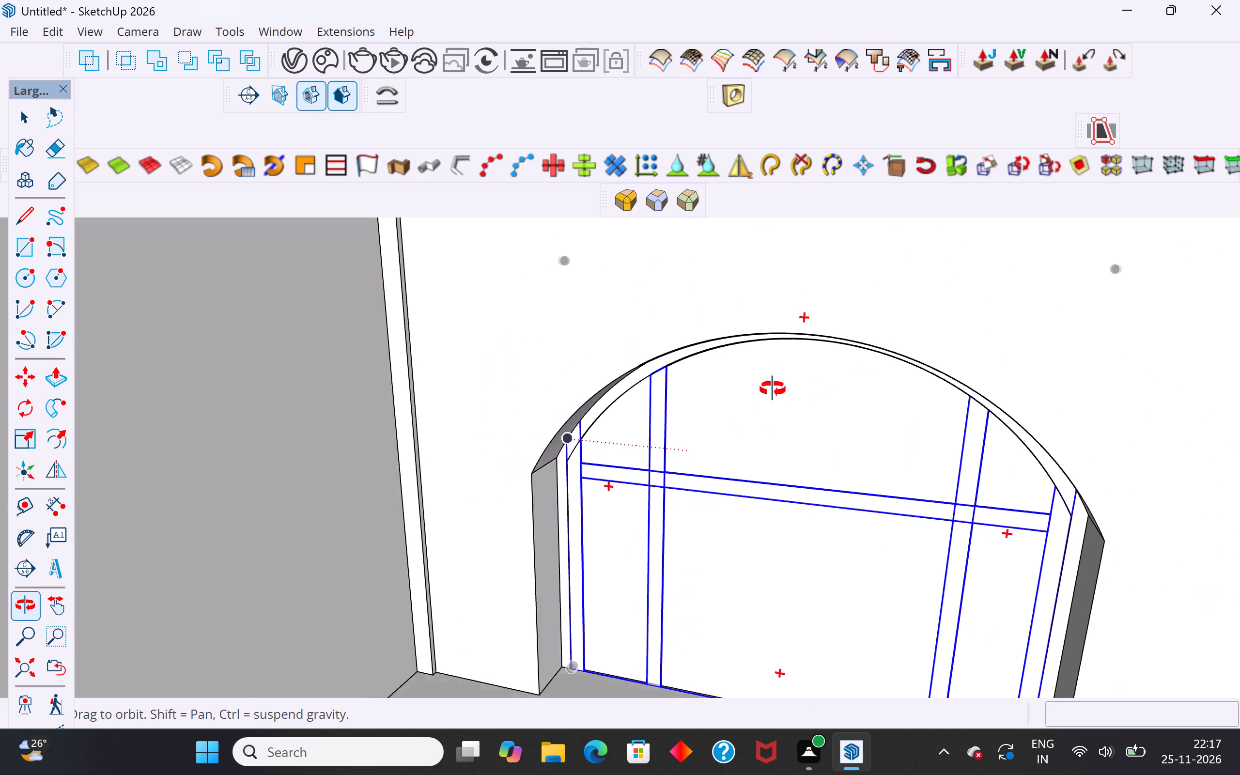
middle_drag(773, 389, 775, 354)
middle_drag(803, 409, 775, 437)
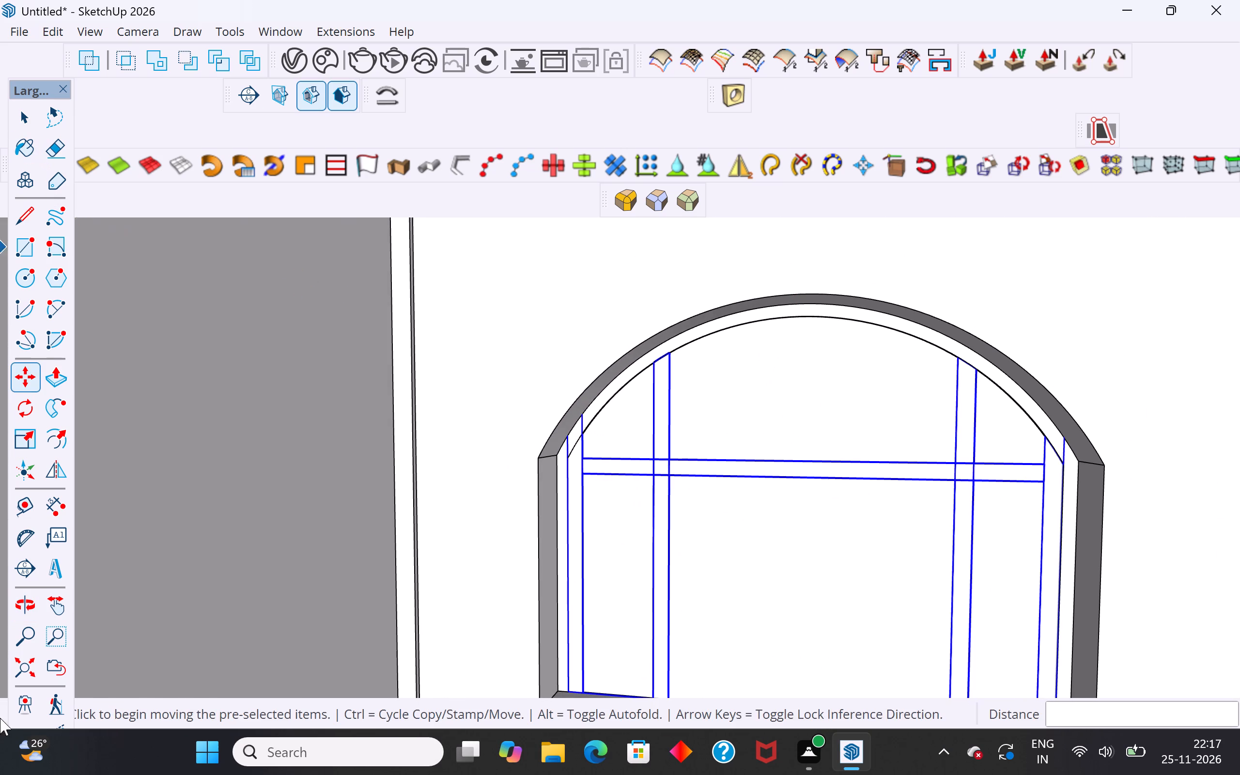
Delete the loose arched panel standing in front of the projecting bay, including any duplicate piece in the same place.
drag(19, 123, 25, 124)
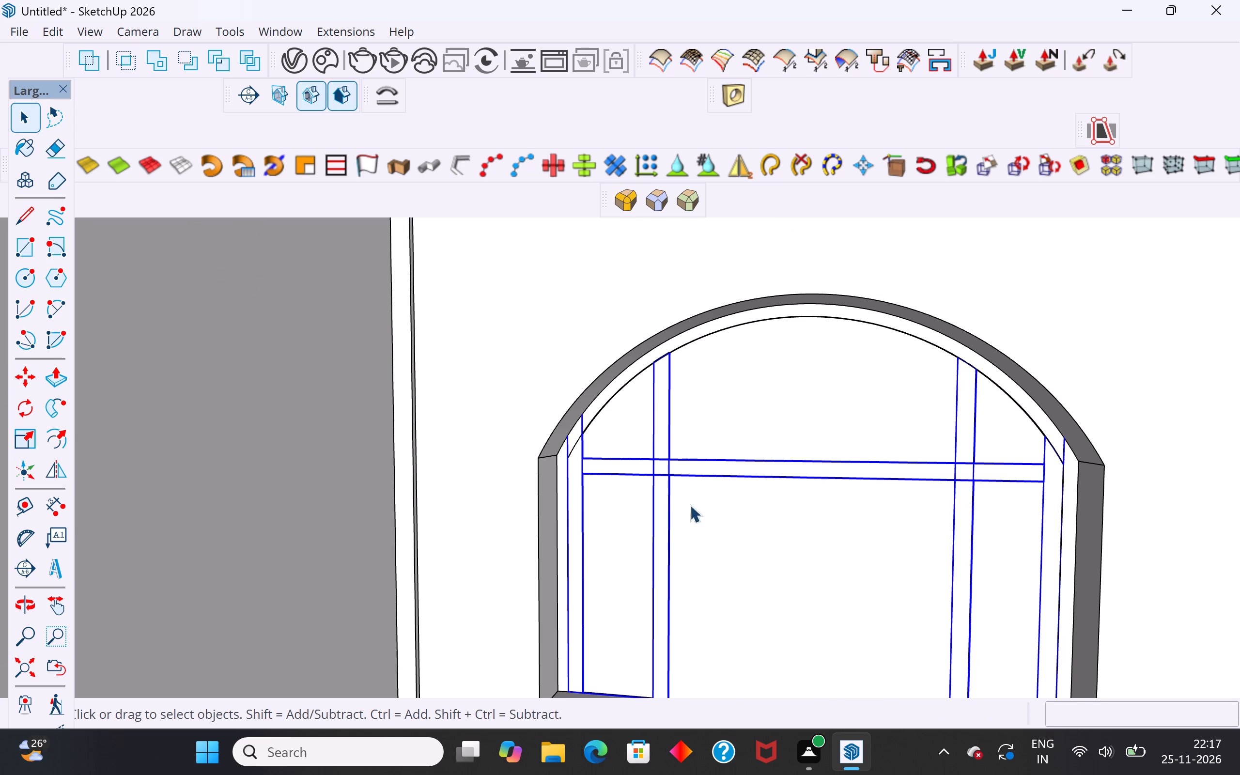
click(773, 513)
middle_drag(700, 546, 751, 561)
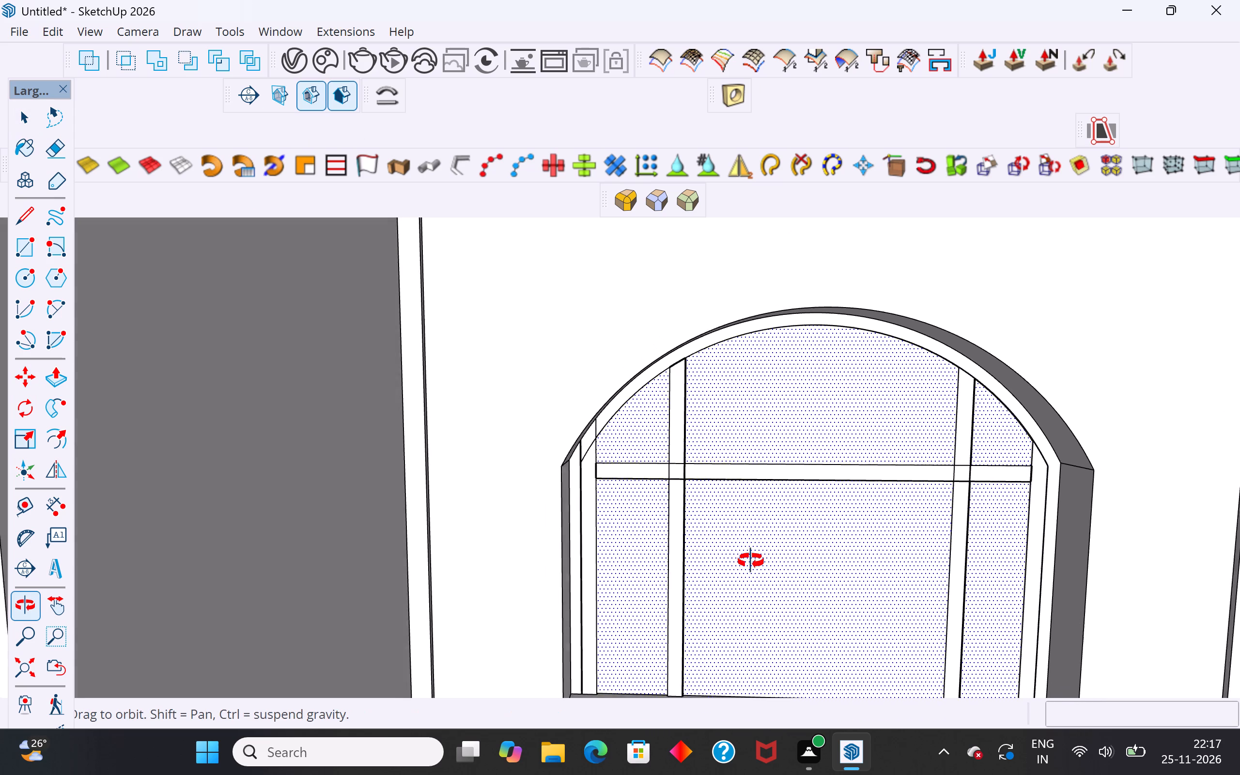
middle_drag(751, 561, 755, 529)
scroll(711, 518, down, 4)
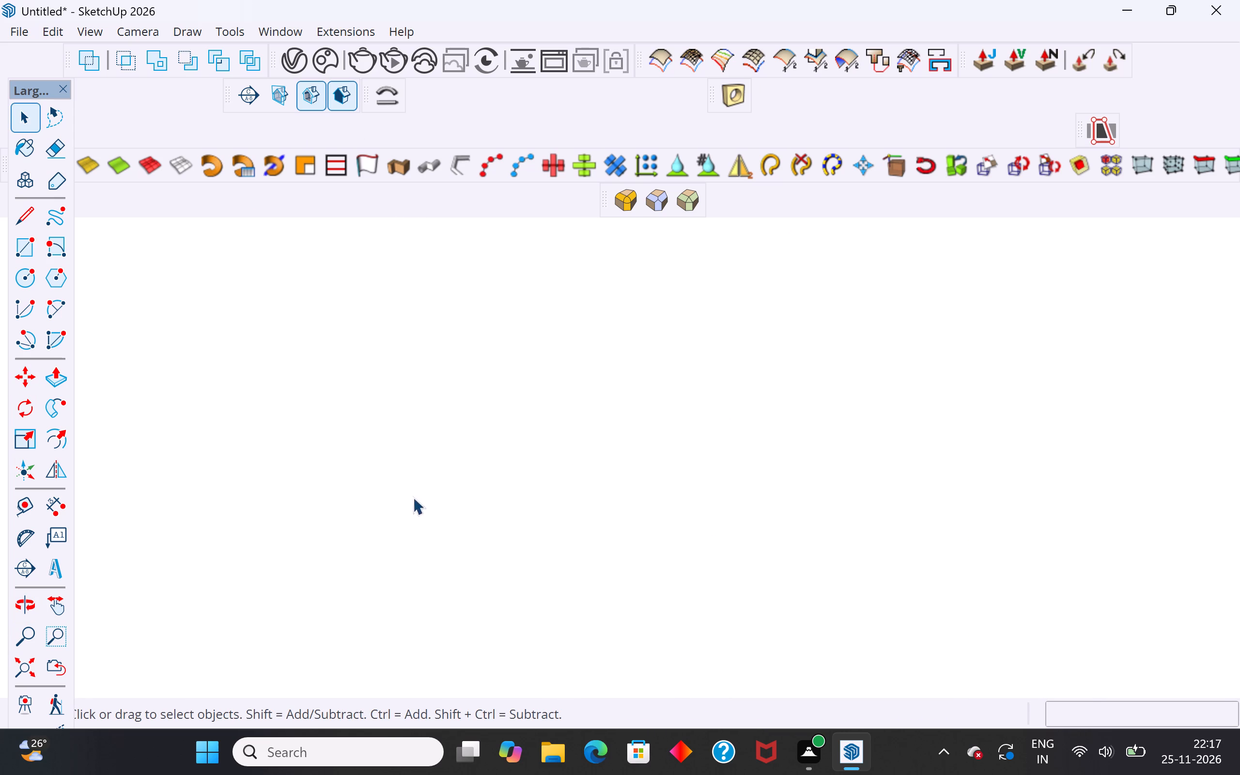
scroll(383, 520, down, 2)
click(25, 668)
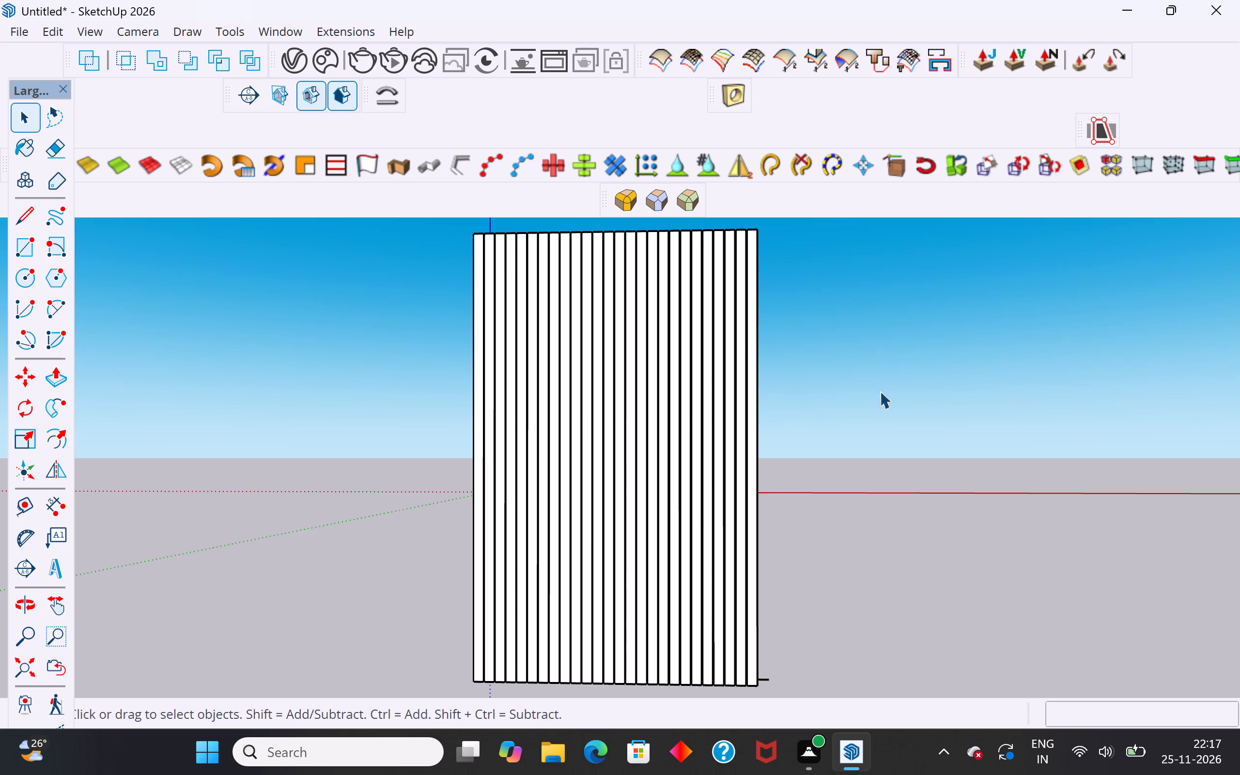
middle_drag(885, 423, 656, 570)
scroll(655, 569, up, 1)
scroll(273, 639, down, 13)
middle_drag(479, 646, 713, 620)
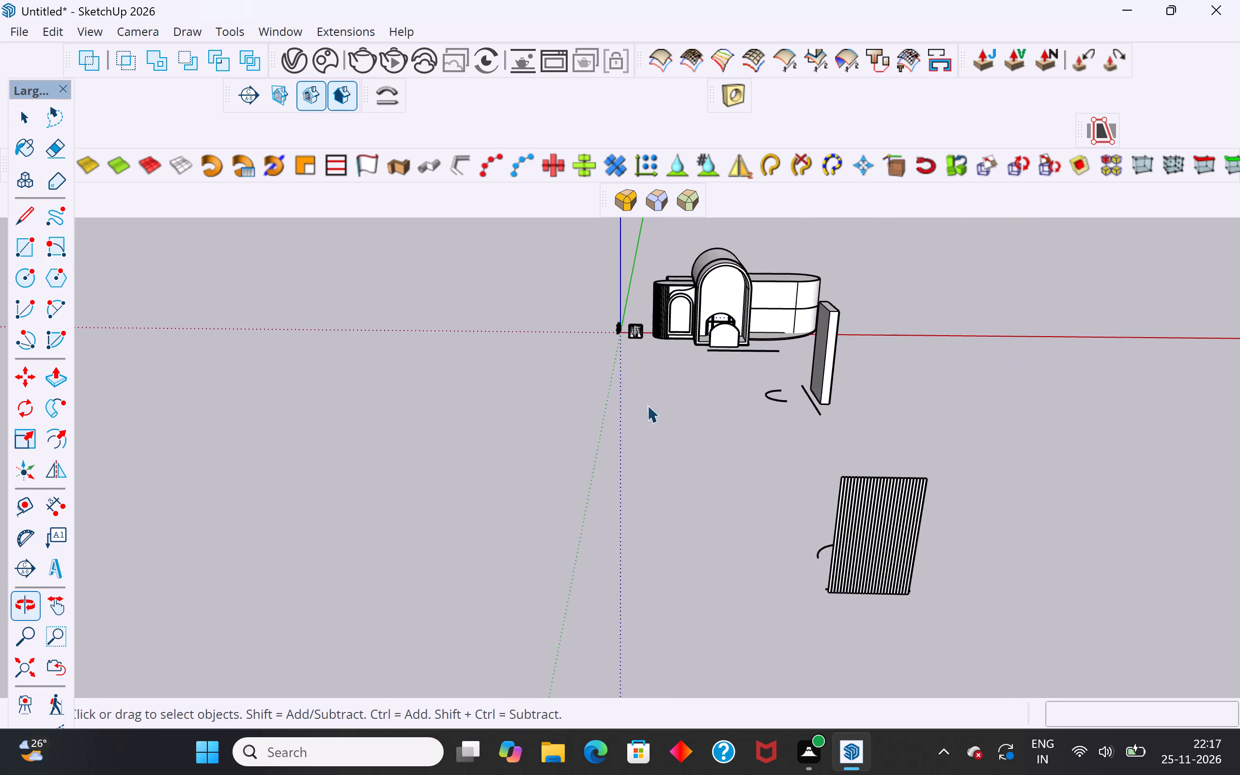
scroll(620, 360, up, 19)
middle_drag(759, 352, 750, 299)
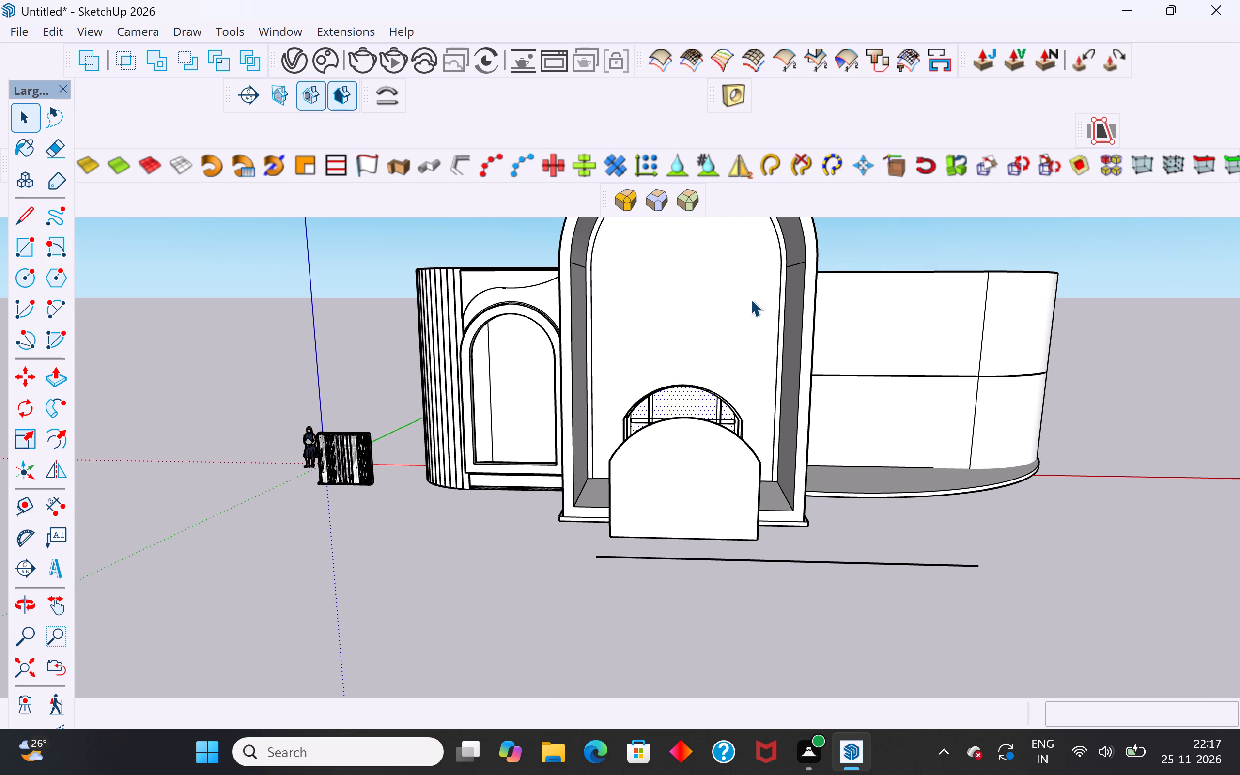
scroll(549, 538, up, 1)
middle_drag(549, 538, 599, 629)
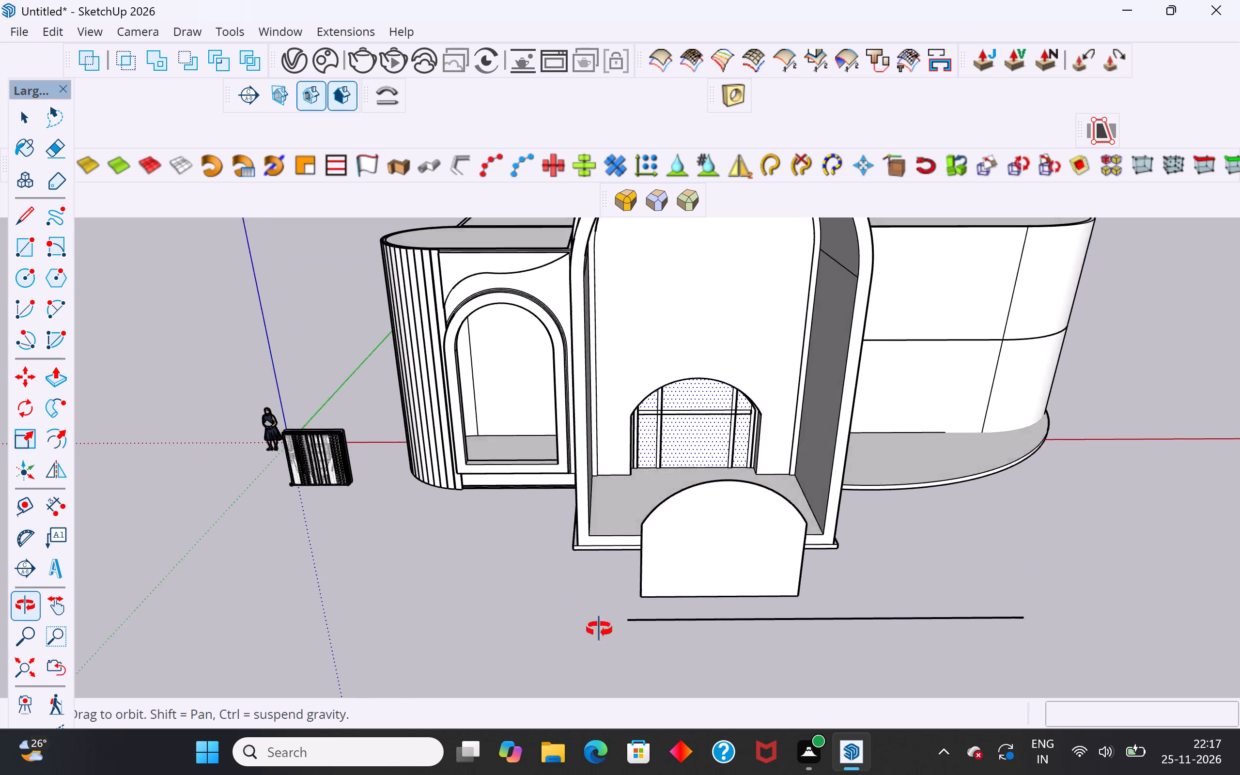
middle_drag(599, 629, 596, 519)
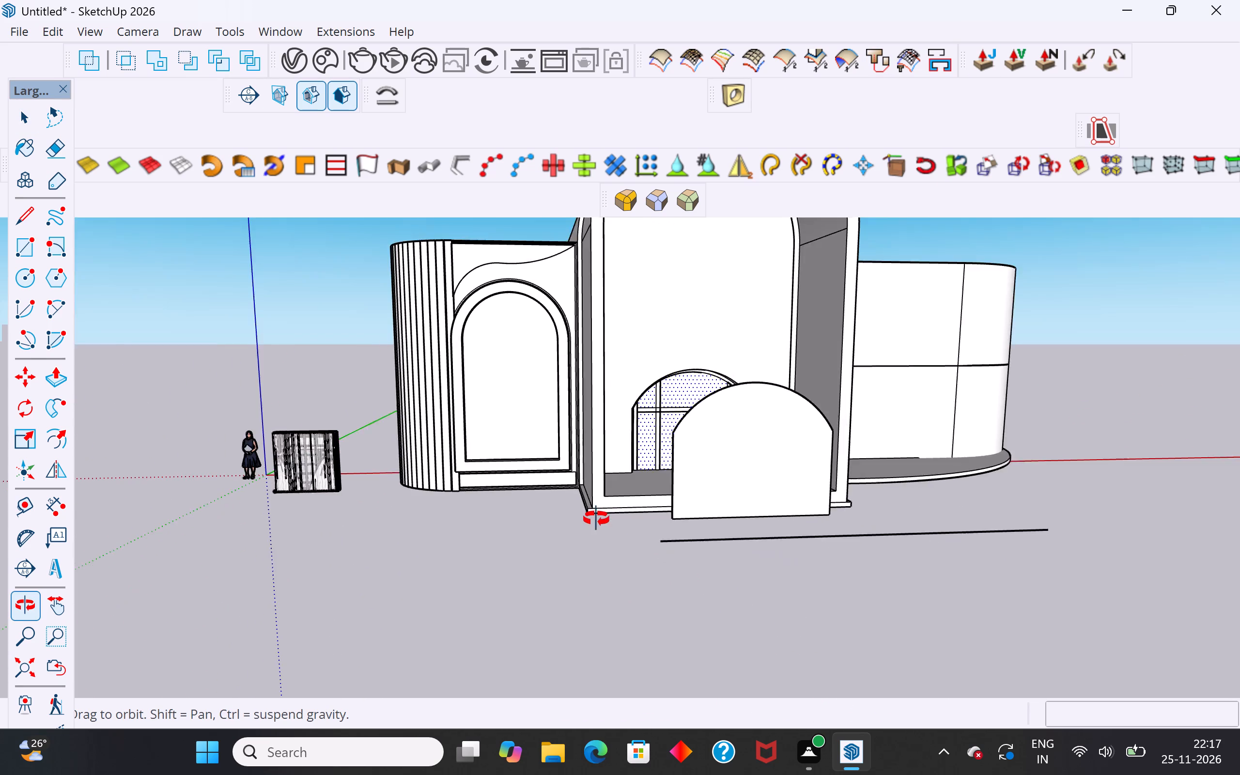
middle_drag(596, 519, 637, 569)
scroll(488, 683, down, 4)
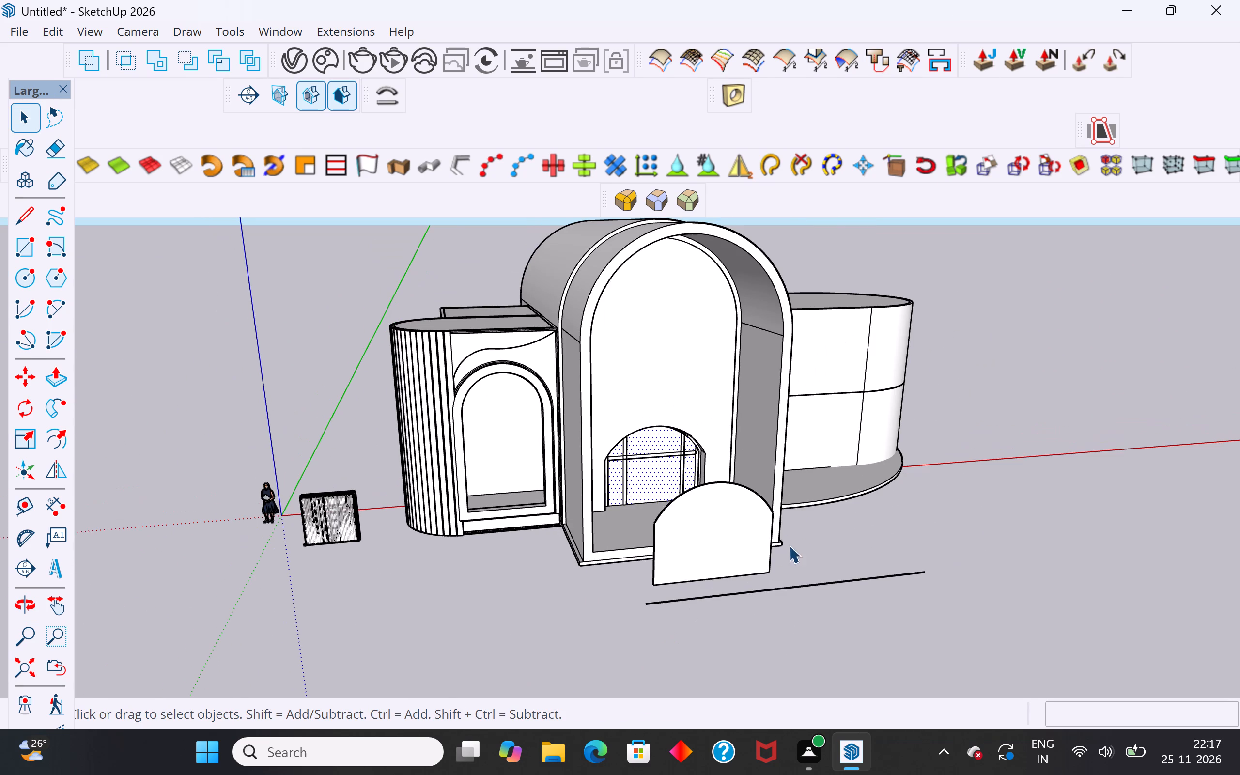
click(686, 569)
key(Delete)
drag(780, 601, 785, 602)
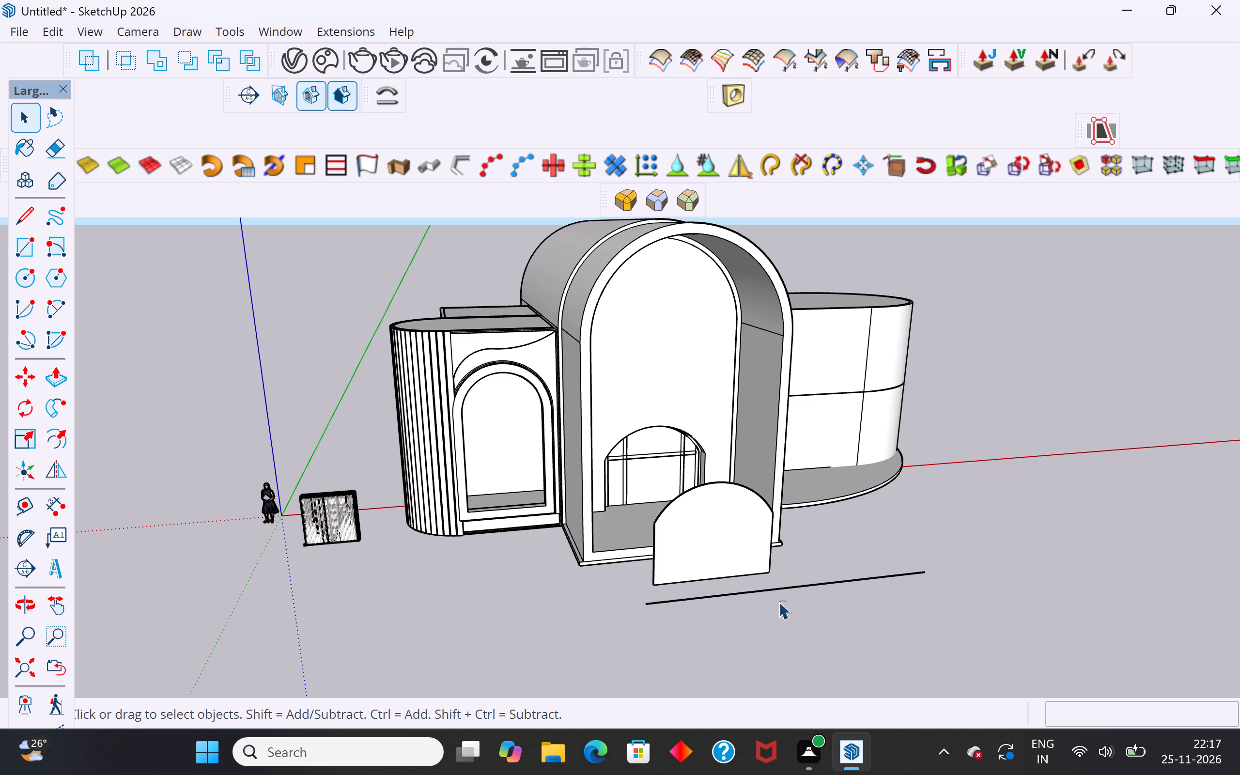
click(736, 561)
key(Delete)
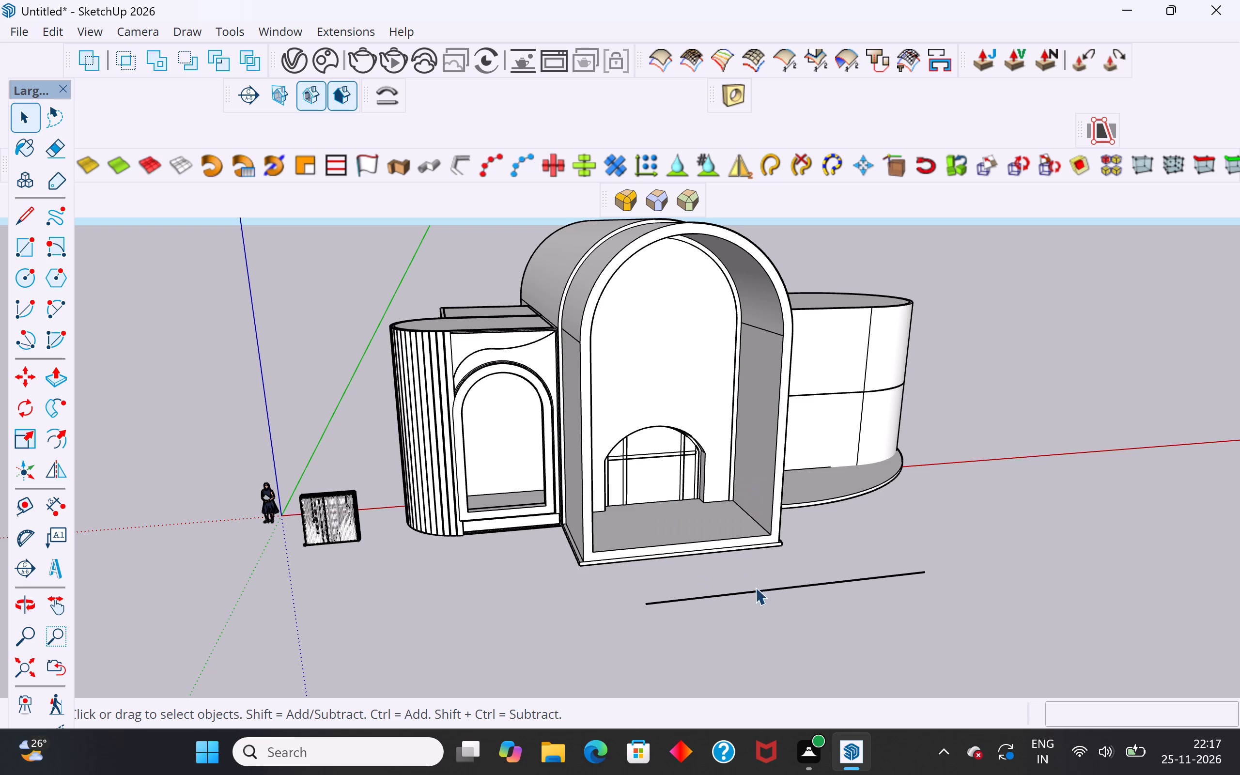
Delete the stray long line lying on the ground in front of the projecting bay.
drag(834, 573, 809, 608)
key(Delete)
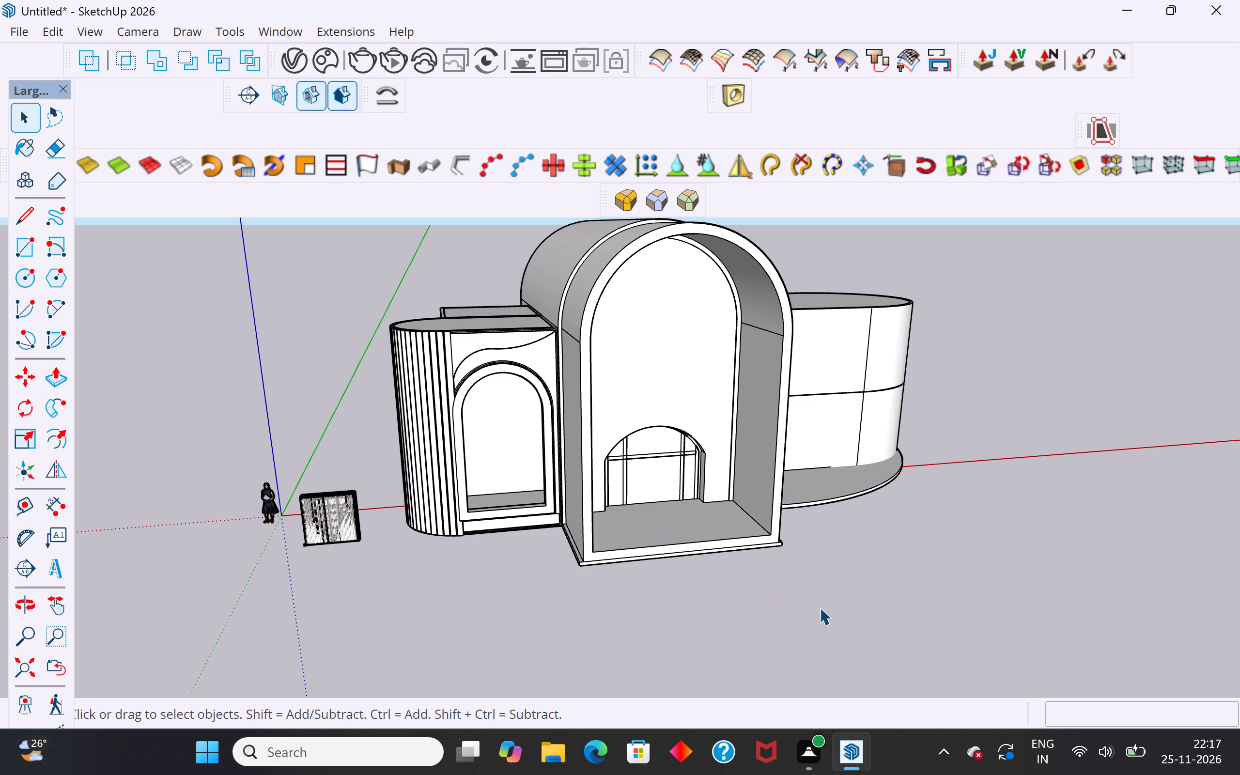
Select the arched face behind the bar frame in the projecting bay's opening and open the V-Ray Asset Editor.
scroll(718, 497, up, 4)
click(603, 455)
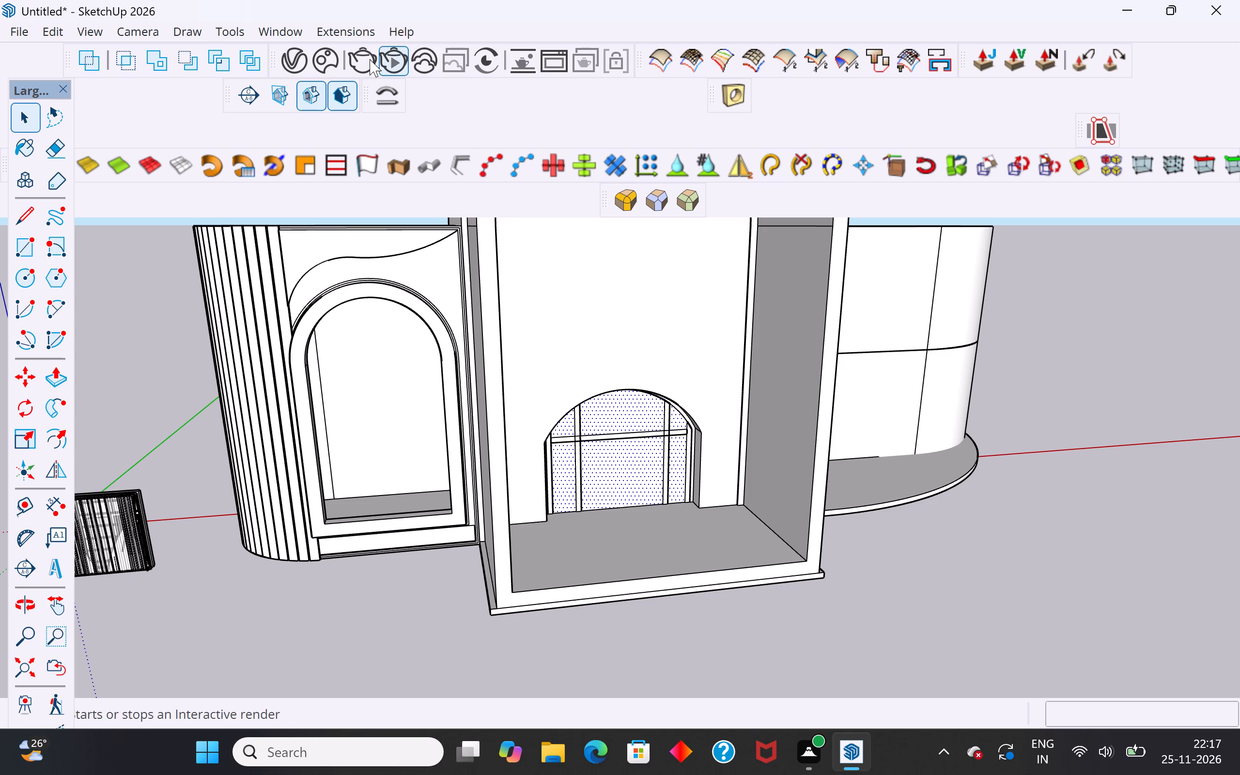
click(346, 34)
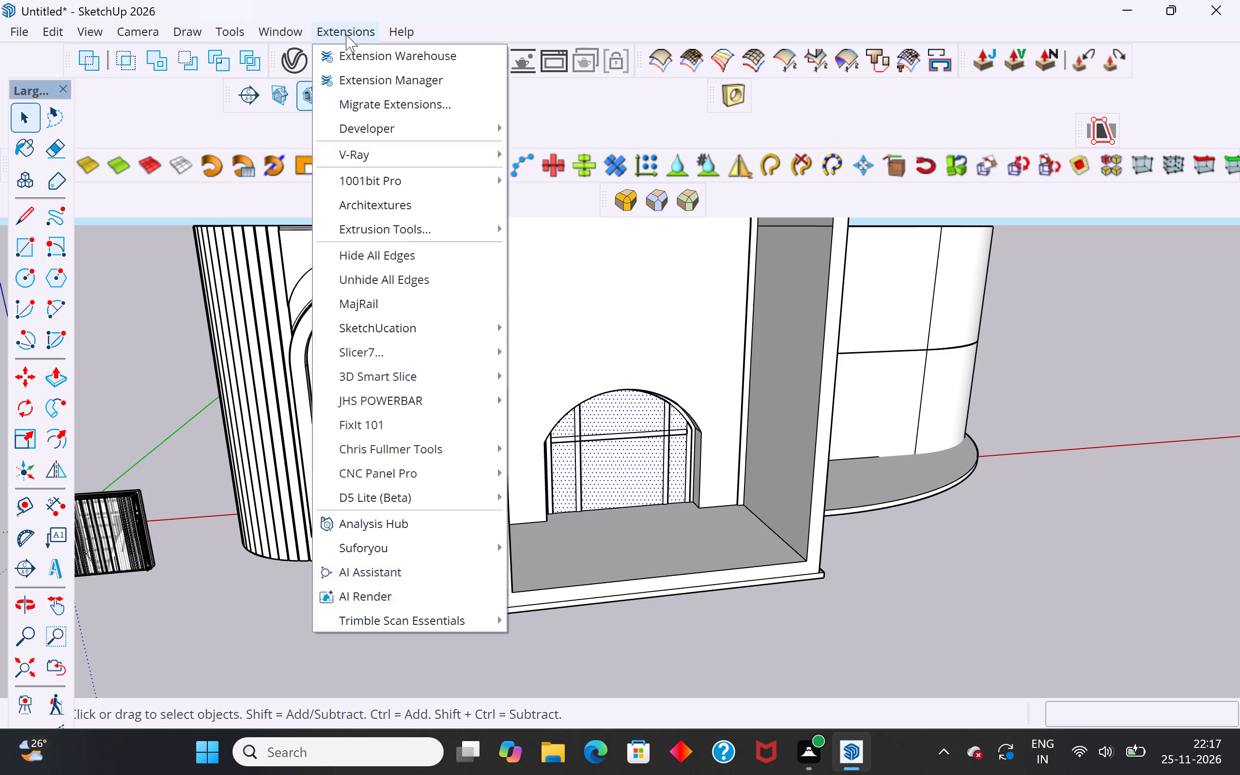
click(299, 56)
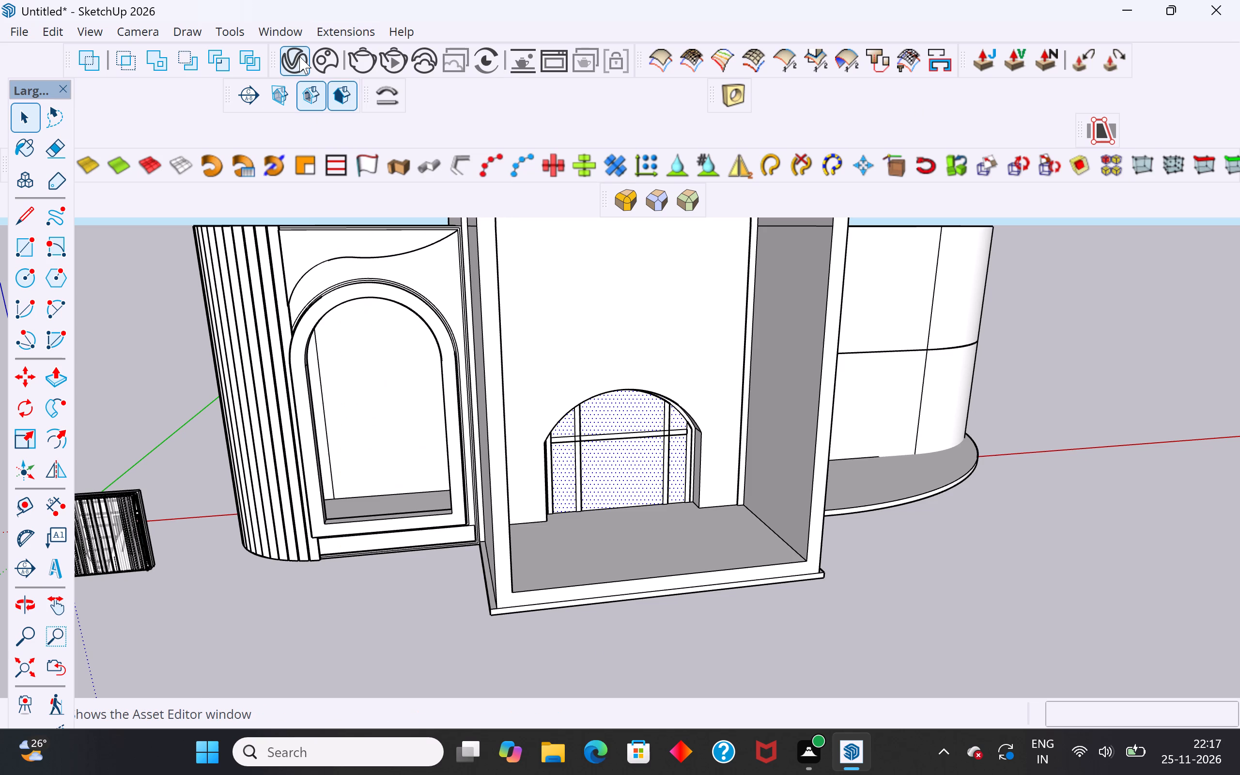
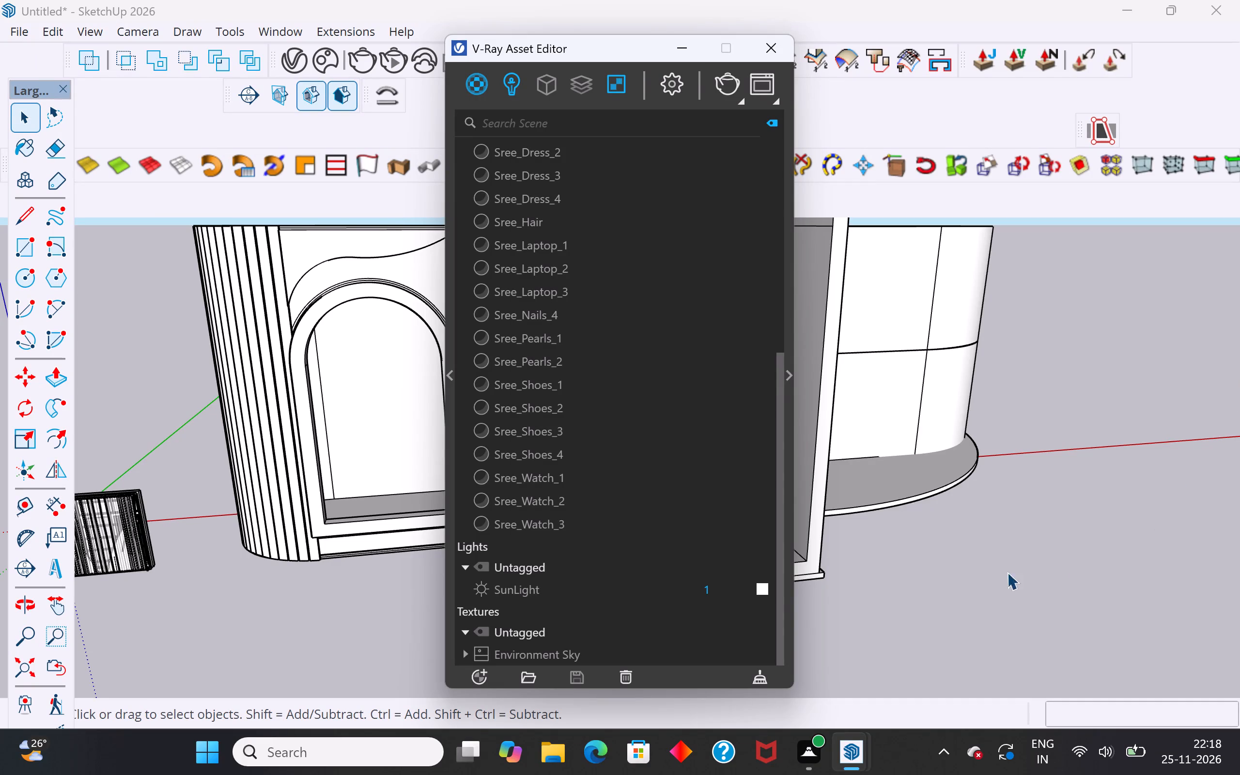
Close the V-Ray Asset Editor and clear the current selection in the model.
click(211, 633)
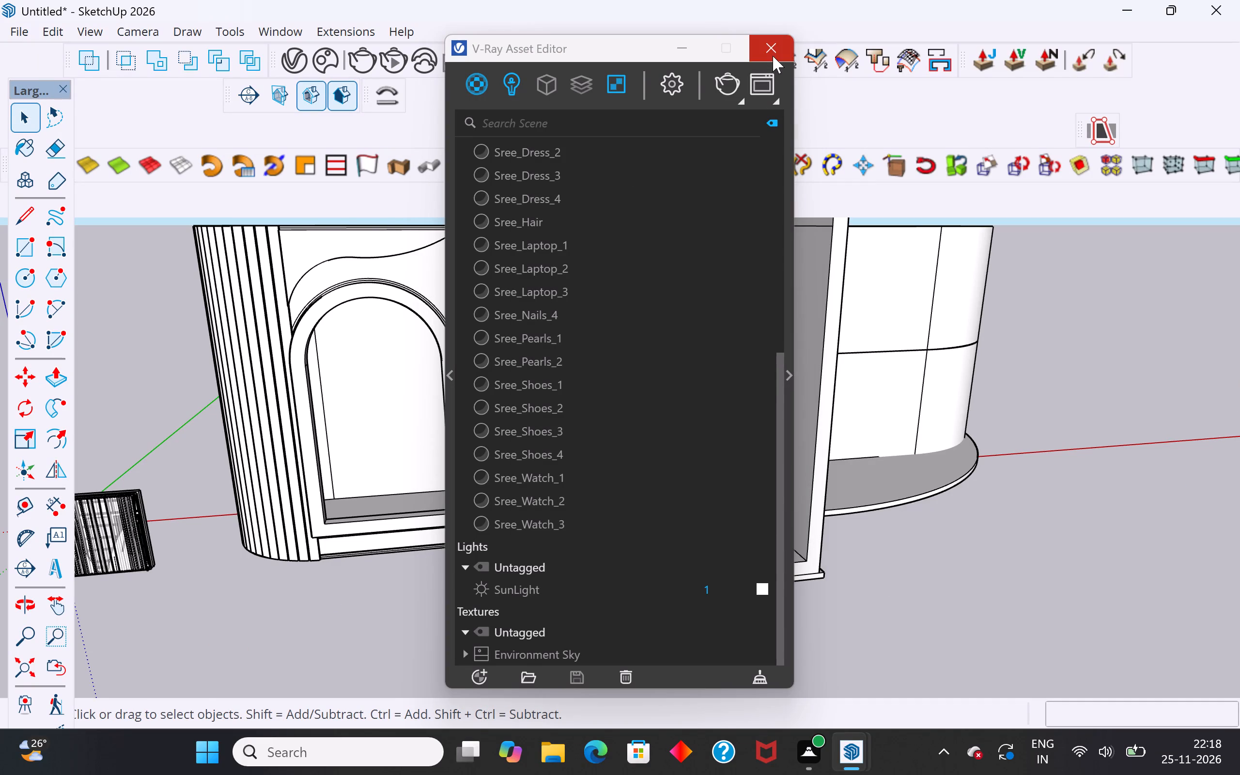
click(773, 56)
click(946, 573)
Select the arched face behind the bar frame in the projecting bay's small opening at floor level.
scroll(583, 580, down, 4)
middle_drag(763, 511, 685, 414)
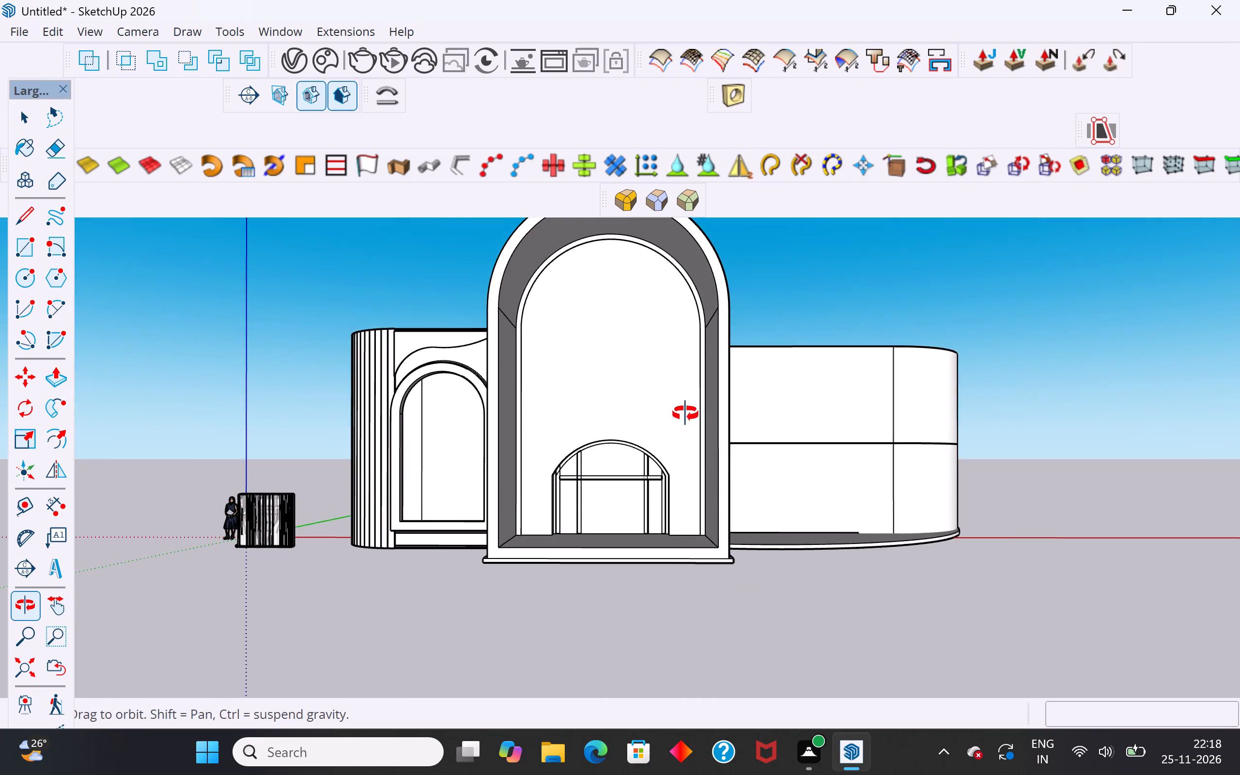
middle_drag(685, 414, 682, 409)
scroll(626, 505, up, 3)
scroll(576, 479, down, 2)
middle_drag(598, 531, 612, 597)
scroll(843, 539, up, 4)
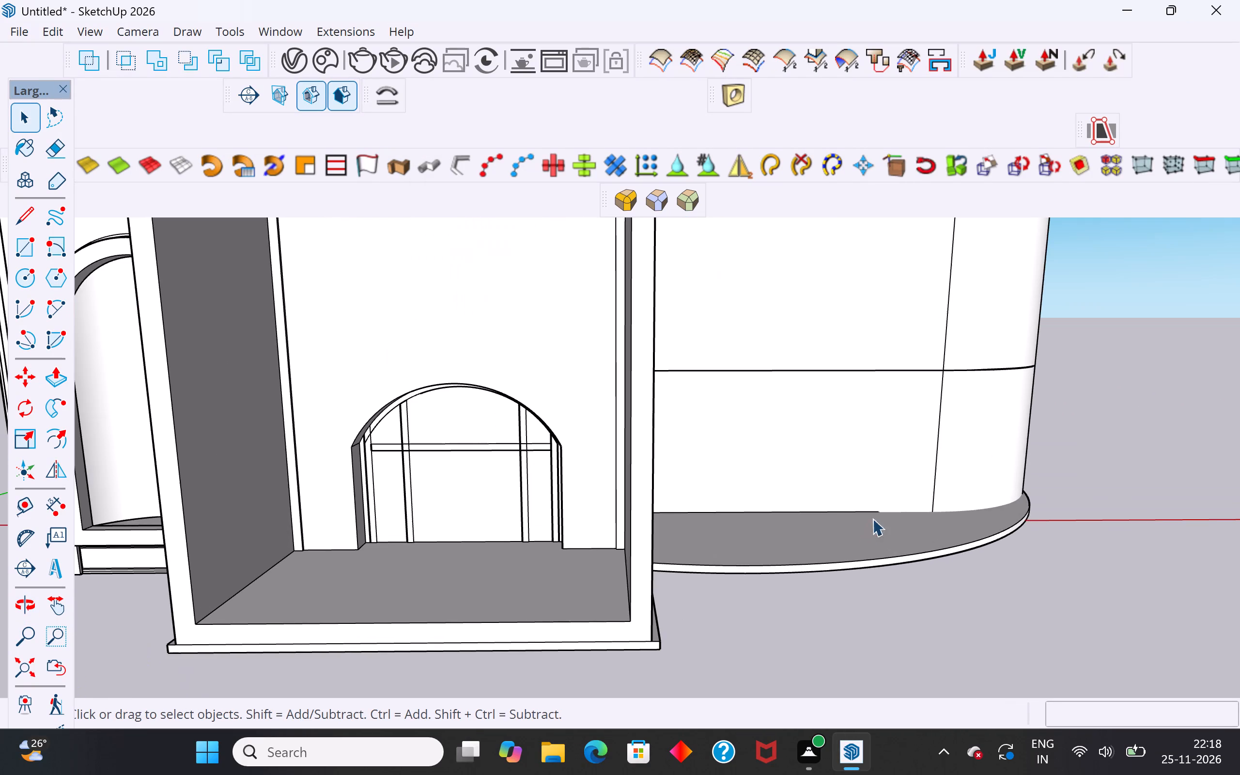
middle_drag(605, 524, 697, 534)
click(490, 498)
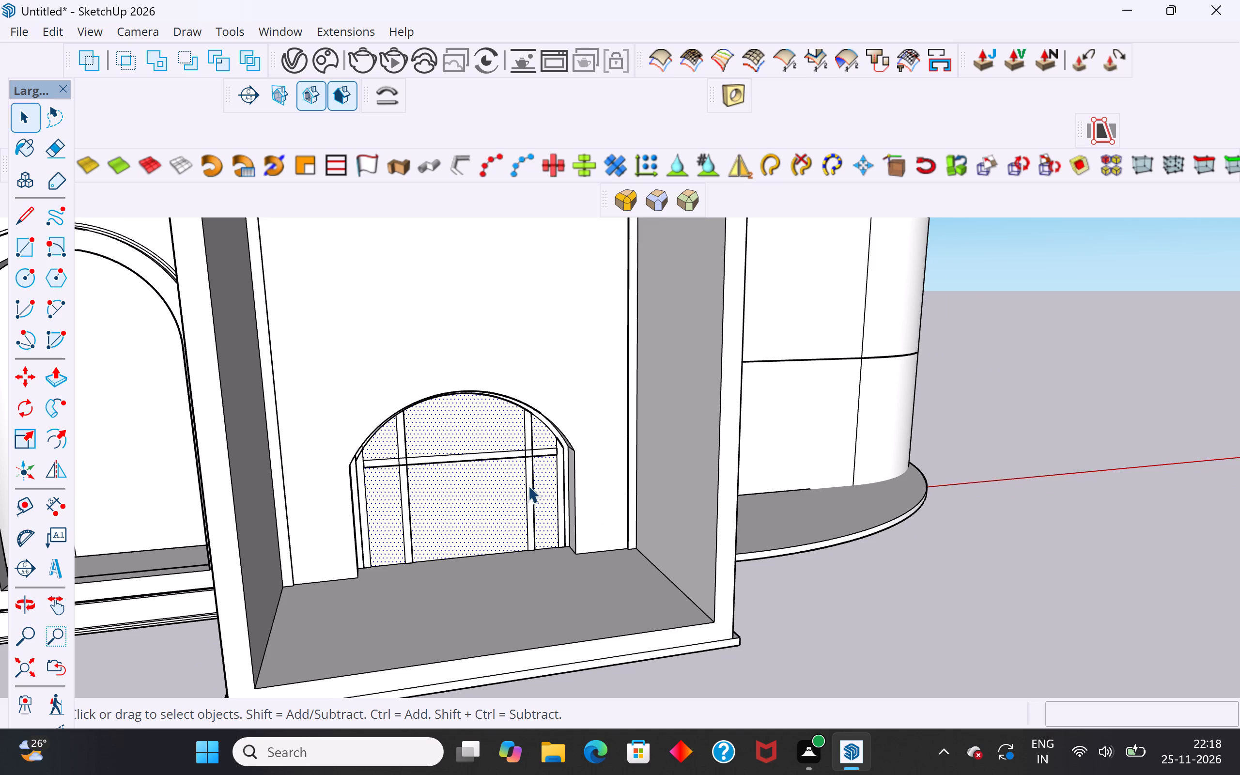
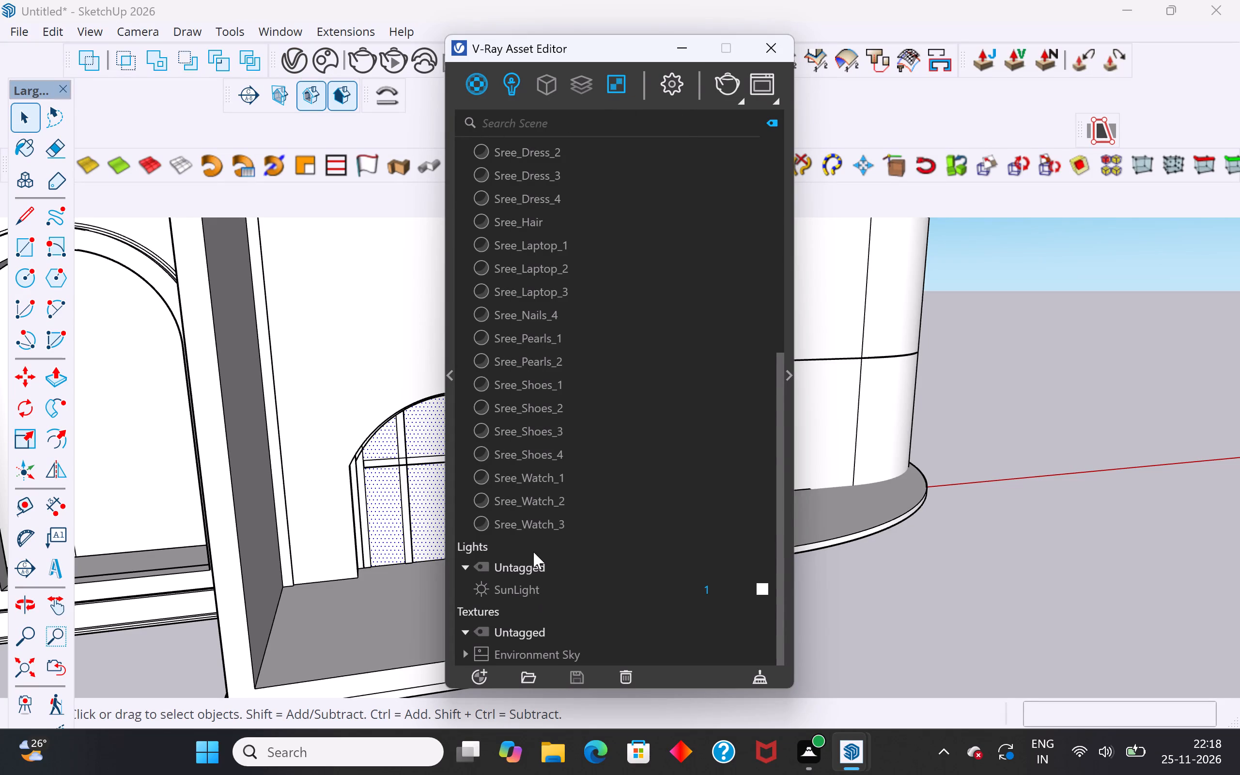
Delete the existing Sree materials, including Sree_Watch_3, from the scene's V-Ray material list.
scroll(531, 550, up, 11)
scroll(531, 548, down, 6)
scroll(549, 548, up, 4)
scroll(549, 548, down, 3)
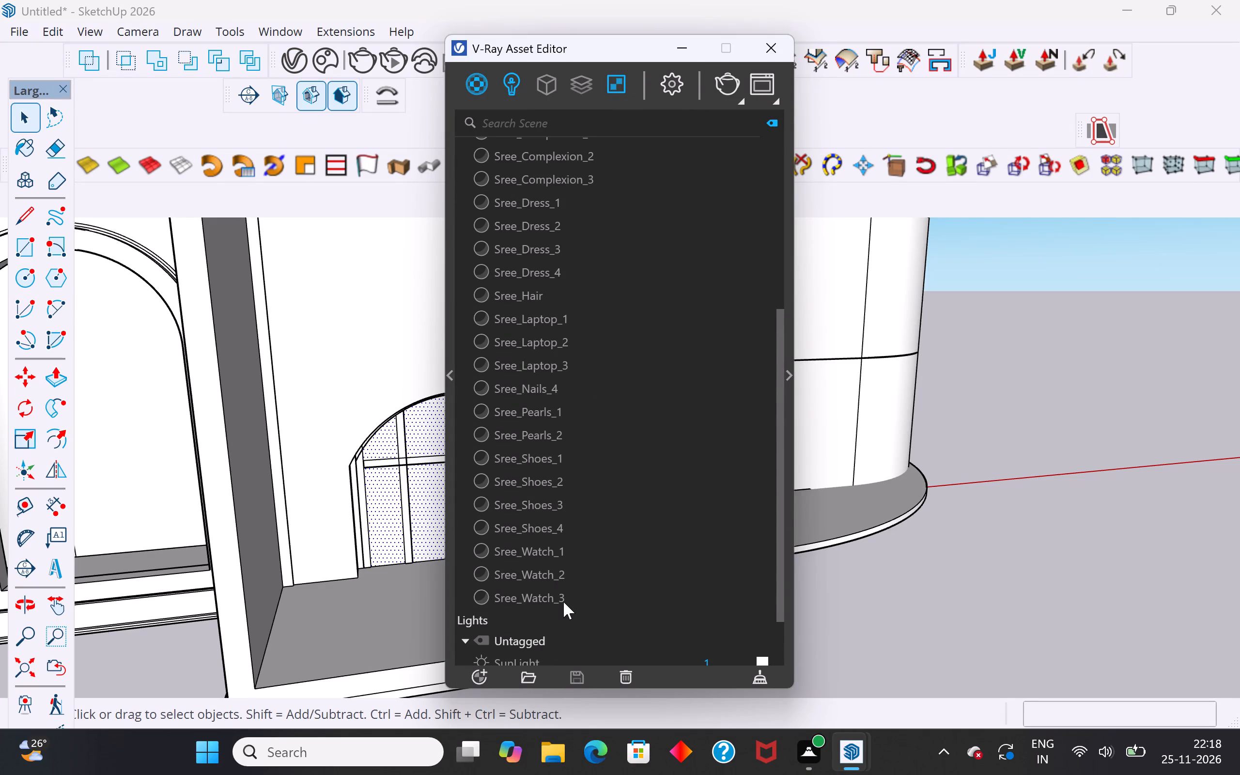
shift+click(563, 602)
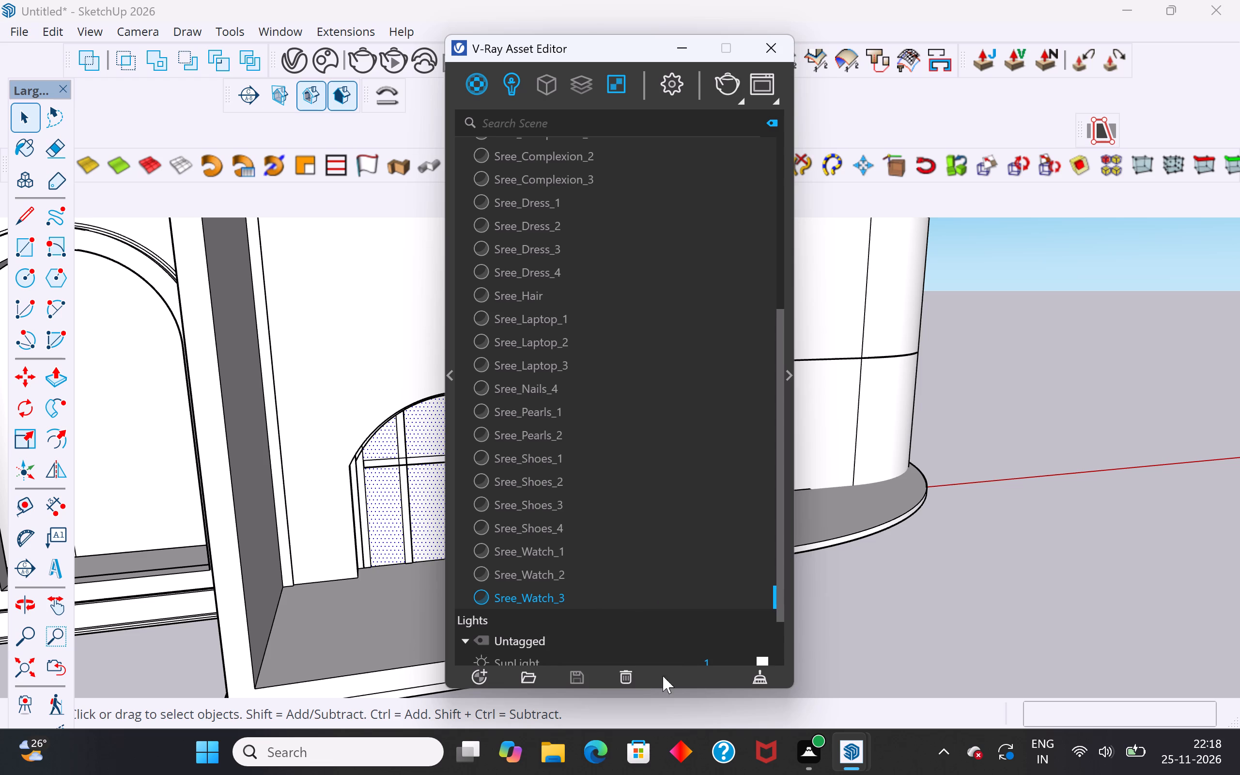
click(624, 677)
click(681, 382)
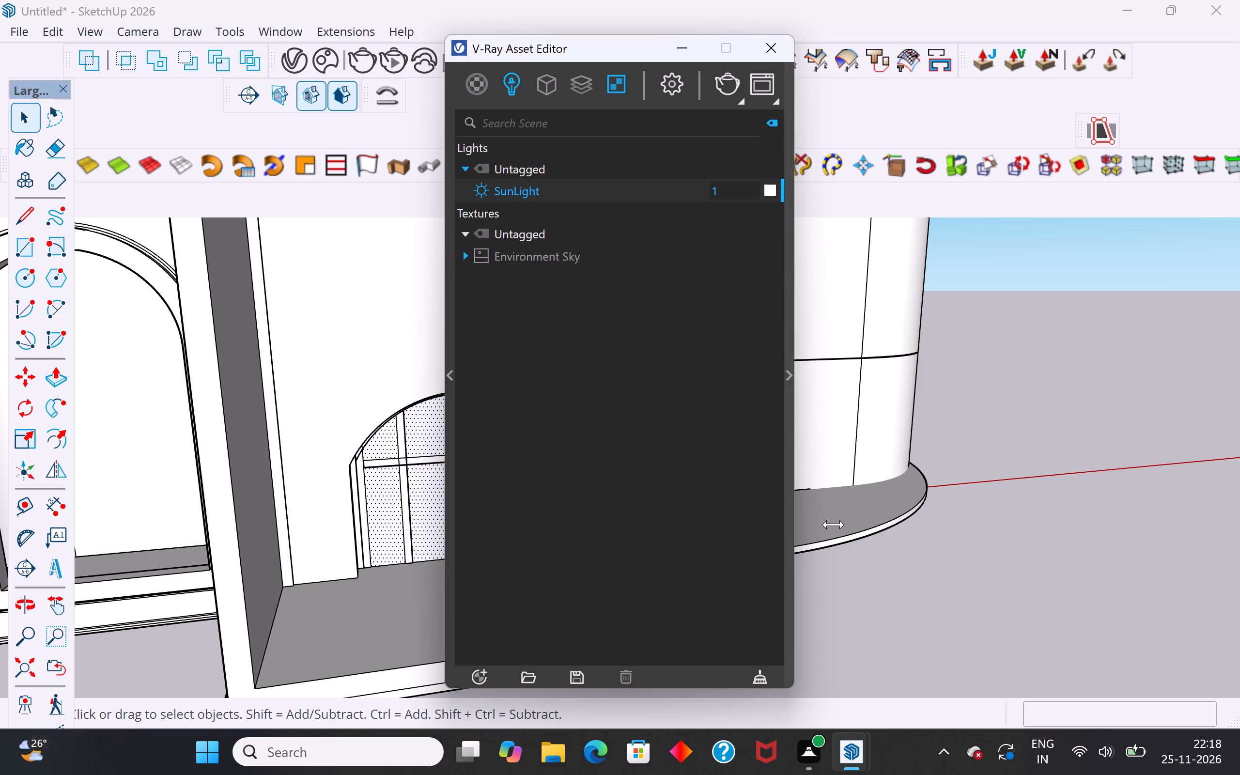
Create a new Generic V-Ray material in the scene.
scroll(896, 568, down, 3)
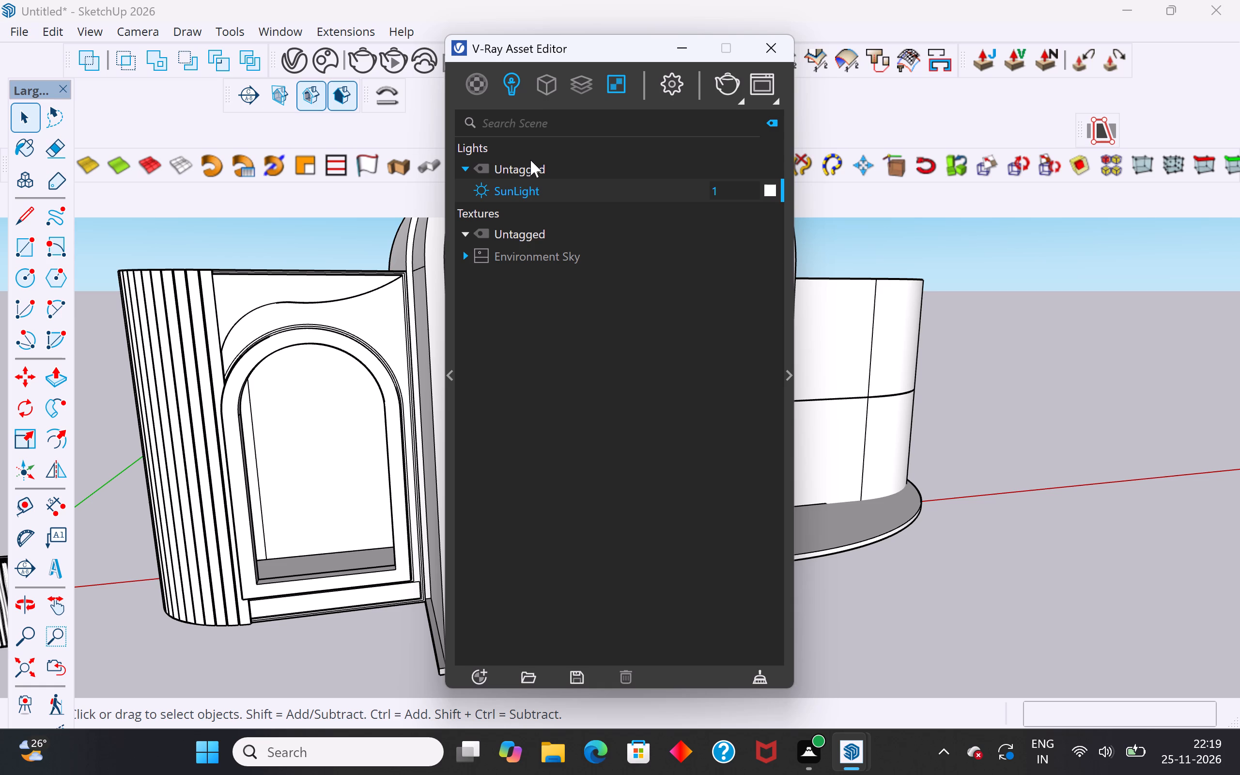
drag(585, 52, 728, 35)
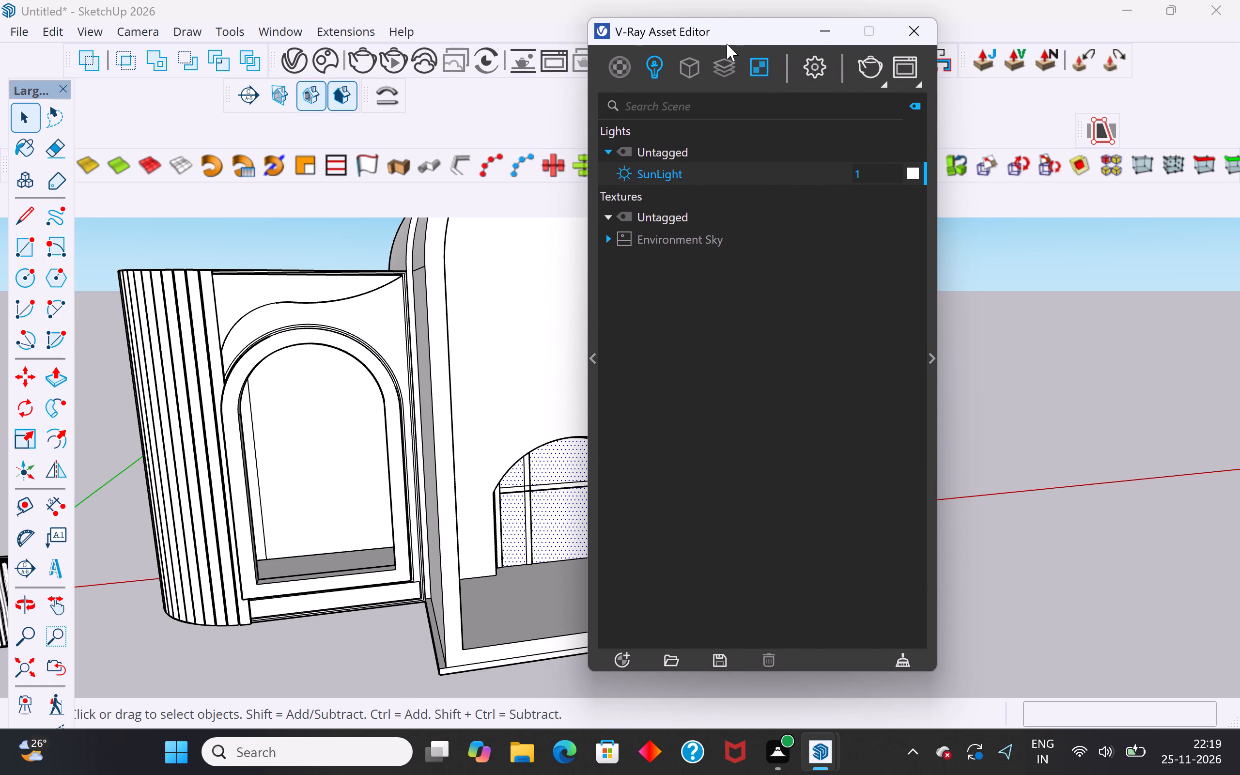
click(623, 662)
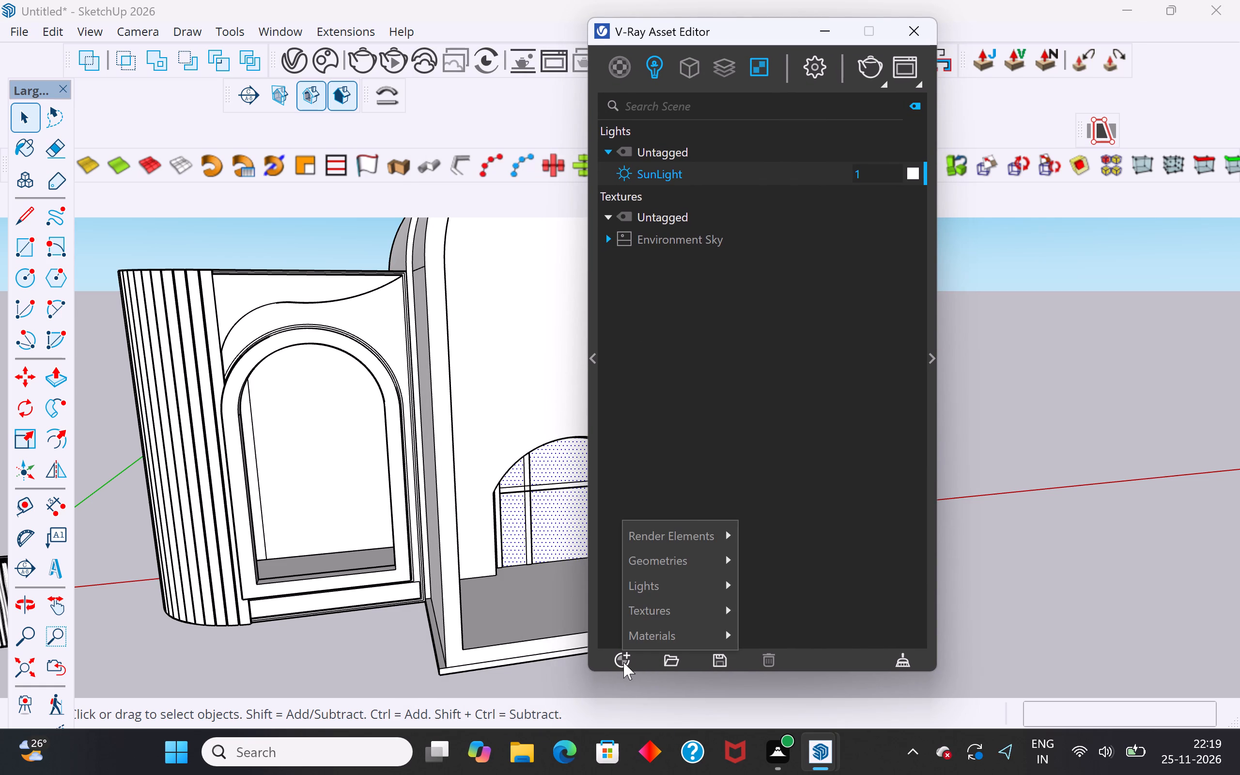
click(1049, 526)
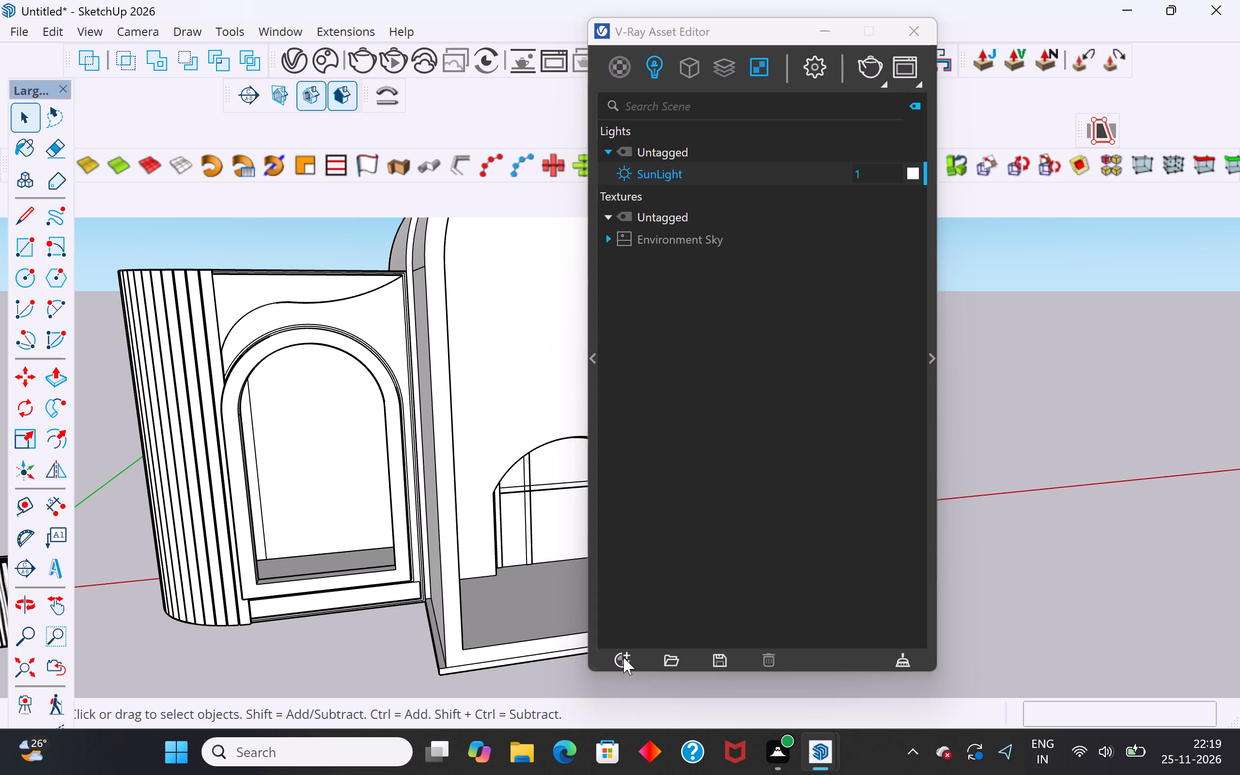
right_click(624, 658)
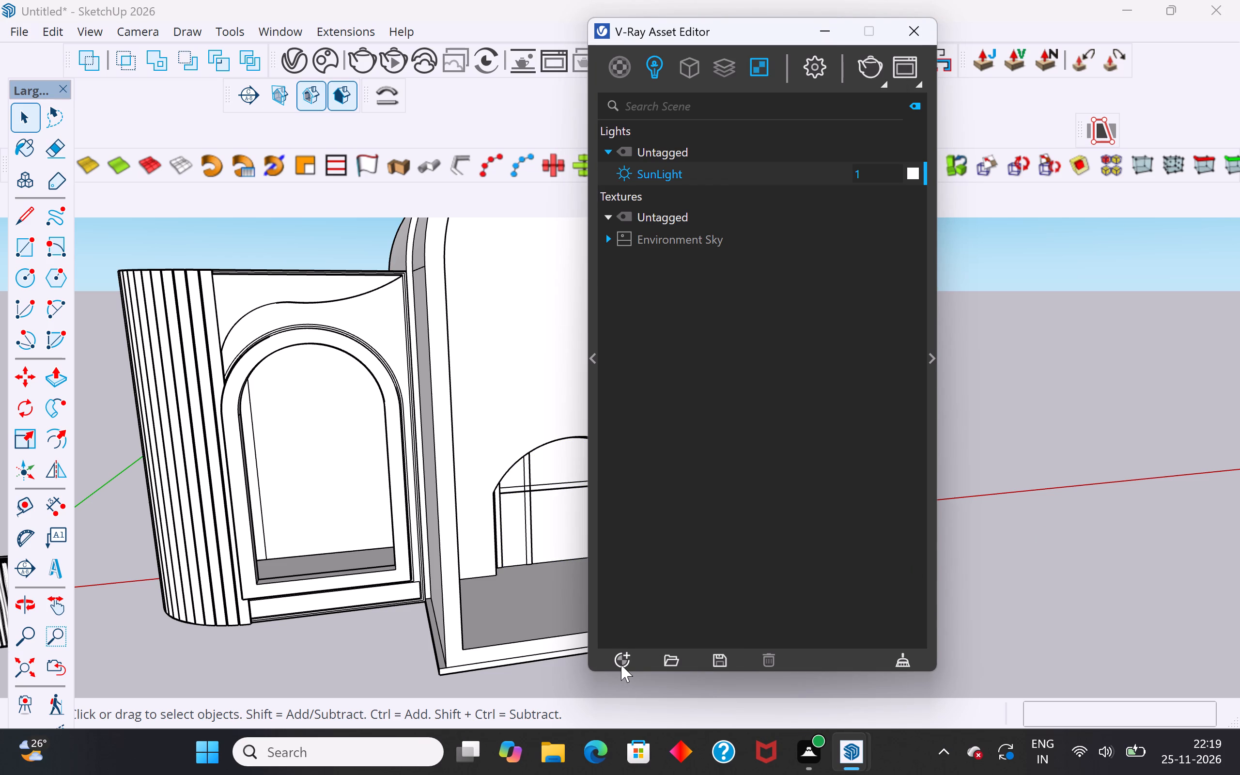
right_click(621, 665)
click(621, 665)
click(1095, 552)
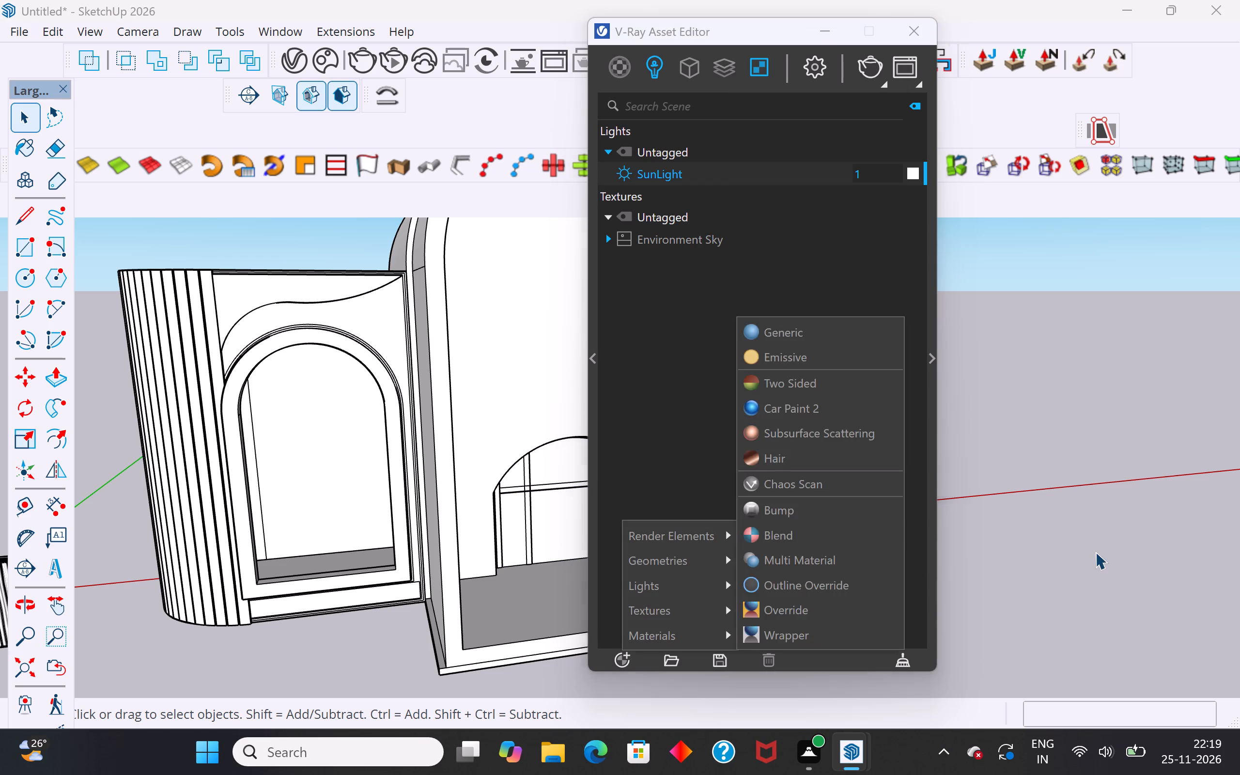
right_click(623, 73)
click(680, 108)
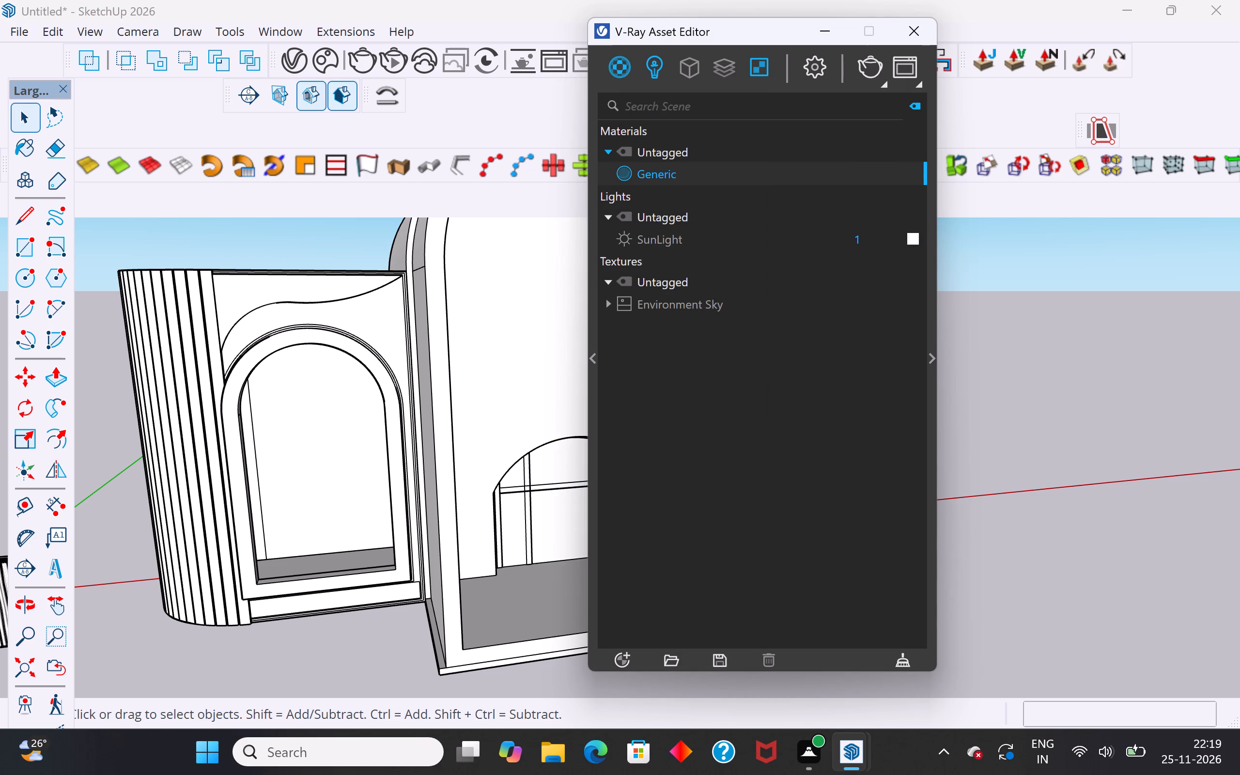
Rename the Generic material as GLASS.
right_click(697, 173)
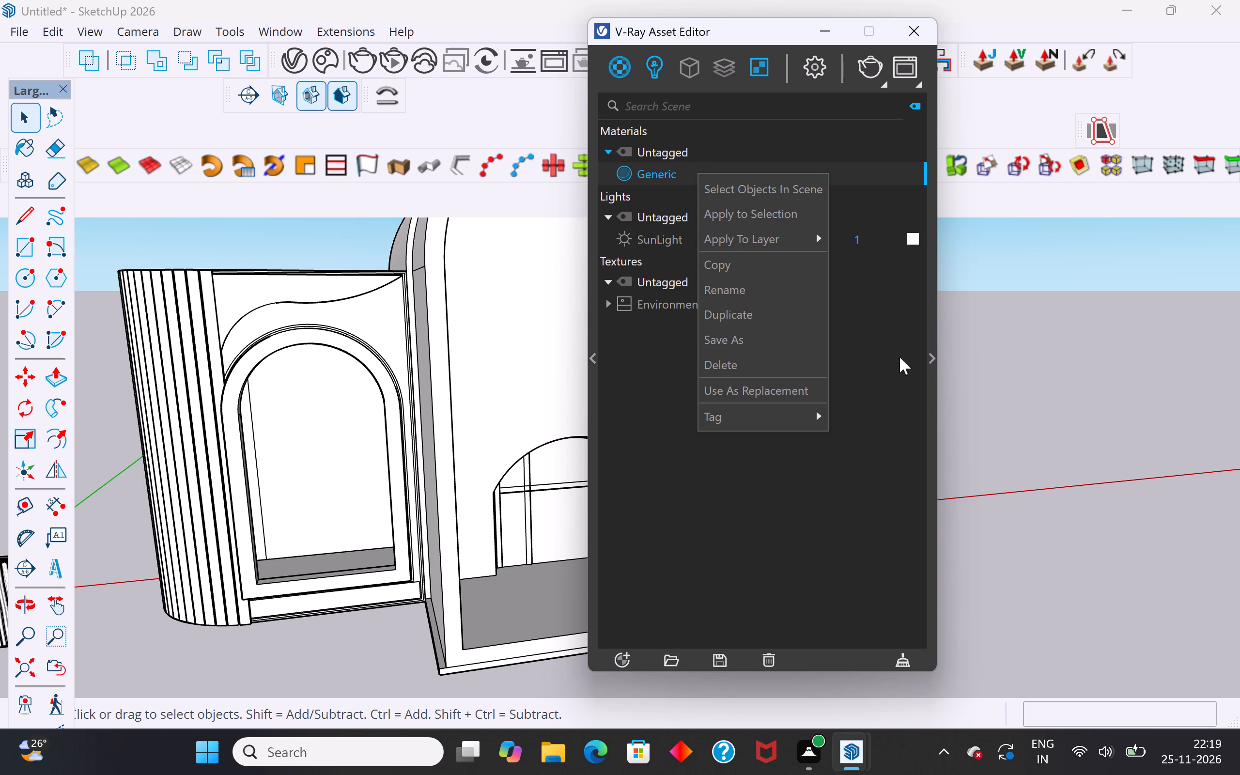
click(852, 547)
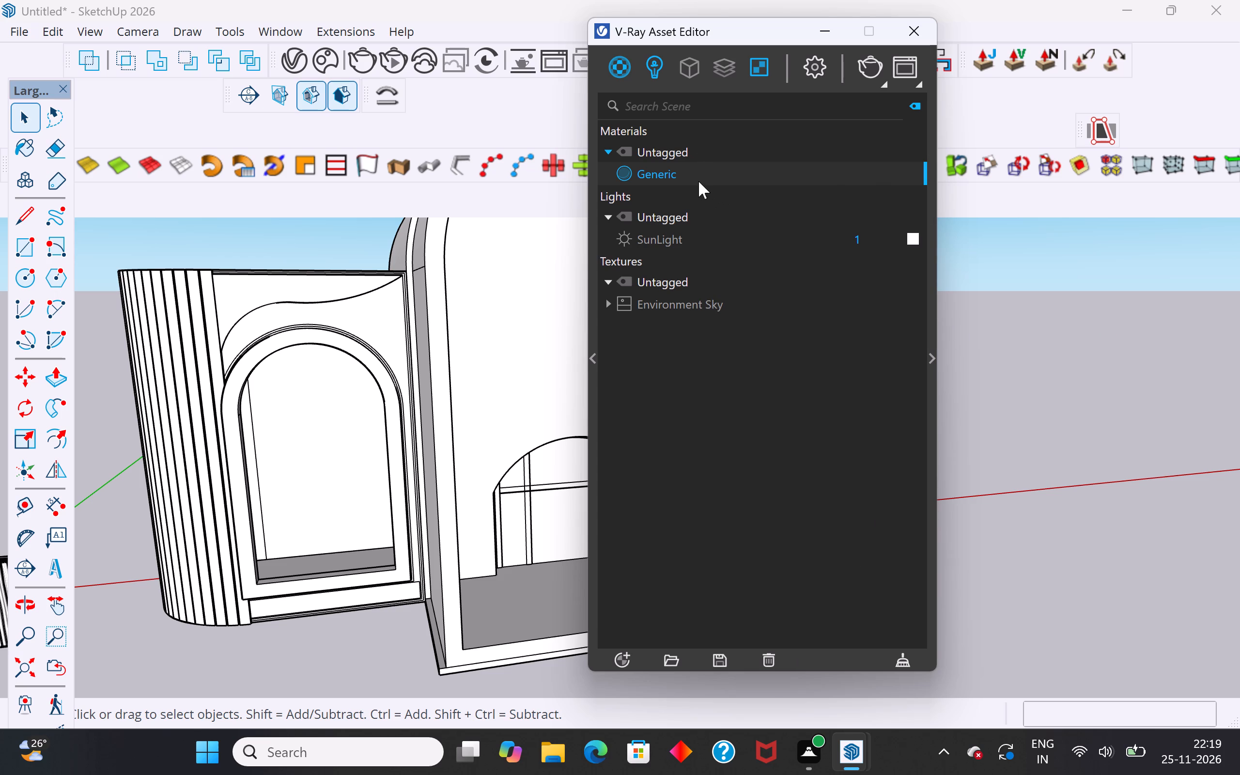
double_click(698, 181)
key(BackSpace)
key(BackSpace)
key(BackSpace)
key(BackSpace)
key(BackSpace)
key(BackSpace)
key(BackSpace)
key(BackSpace)
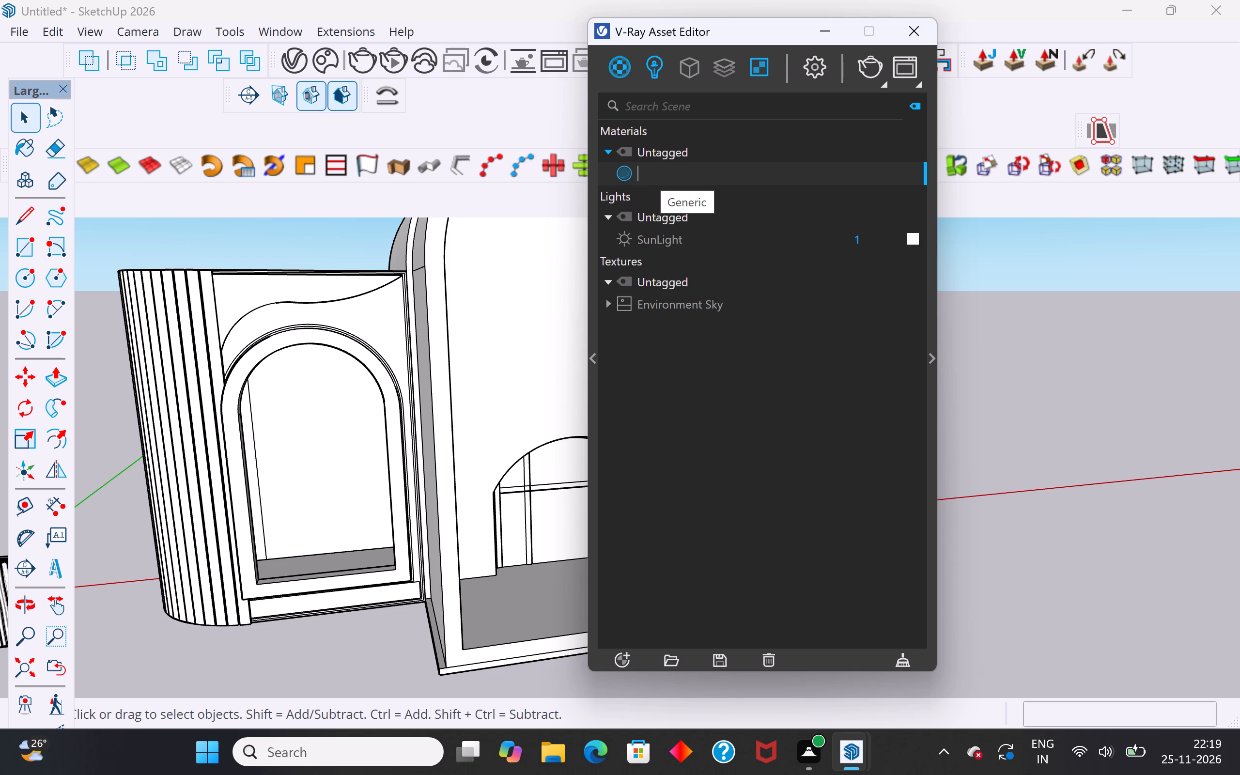
text(GLASS)
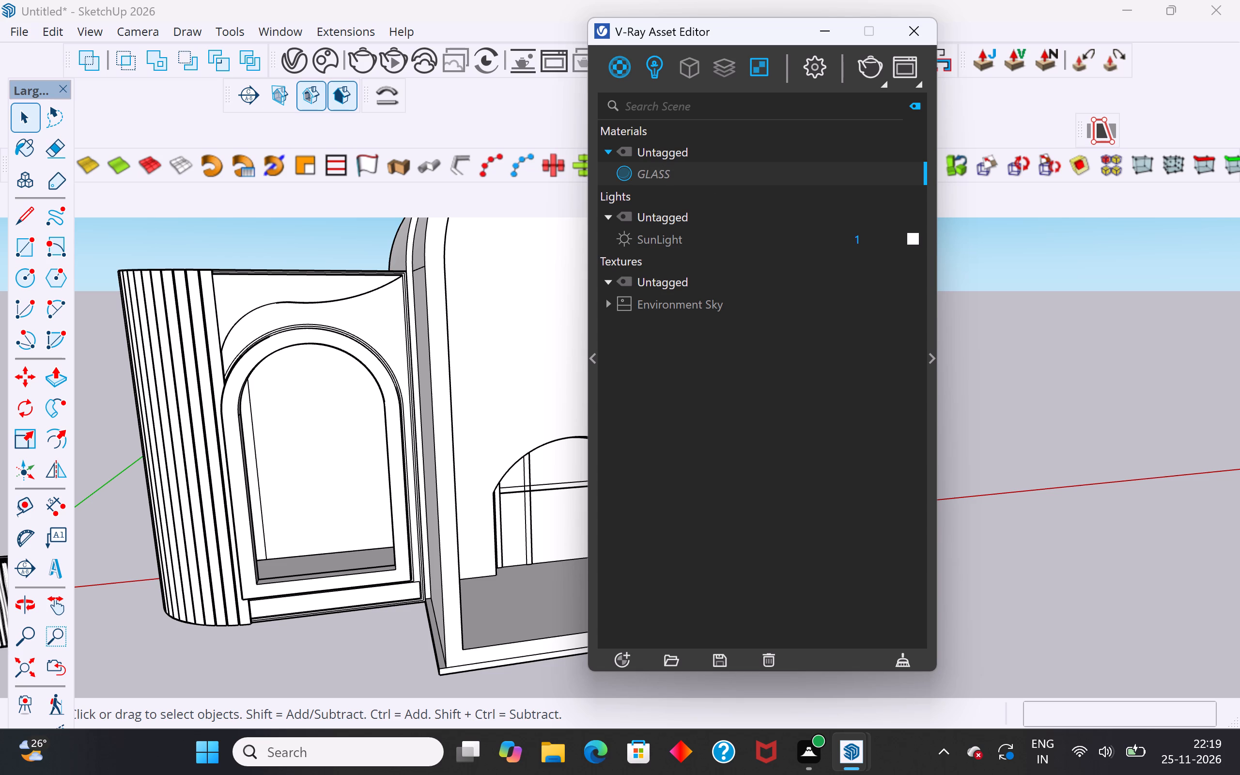
click(782, 554)
Apply the GLASS material to the tall freestanding slab beside the building.
drag(942, 177, 1146, 226)
drag(940, 261, 1095, 270)
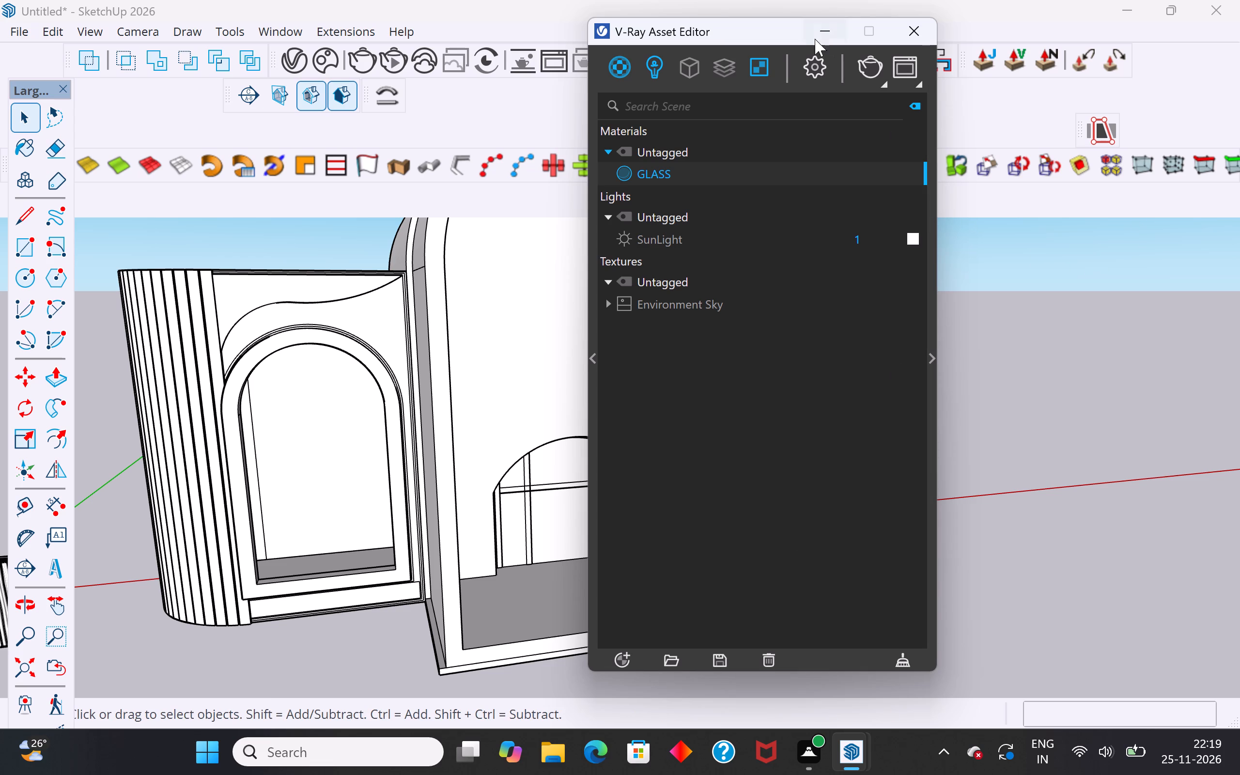
drag(764, 38, 552, 53)
scroll(813, 310, down, 5)
middle_drag(1029, 420, 990, 420)
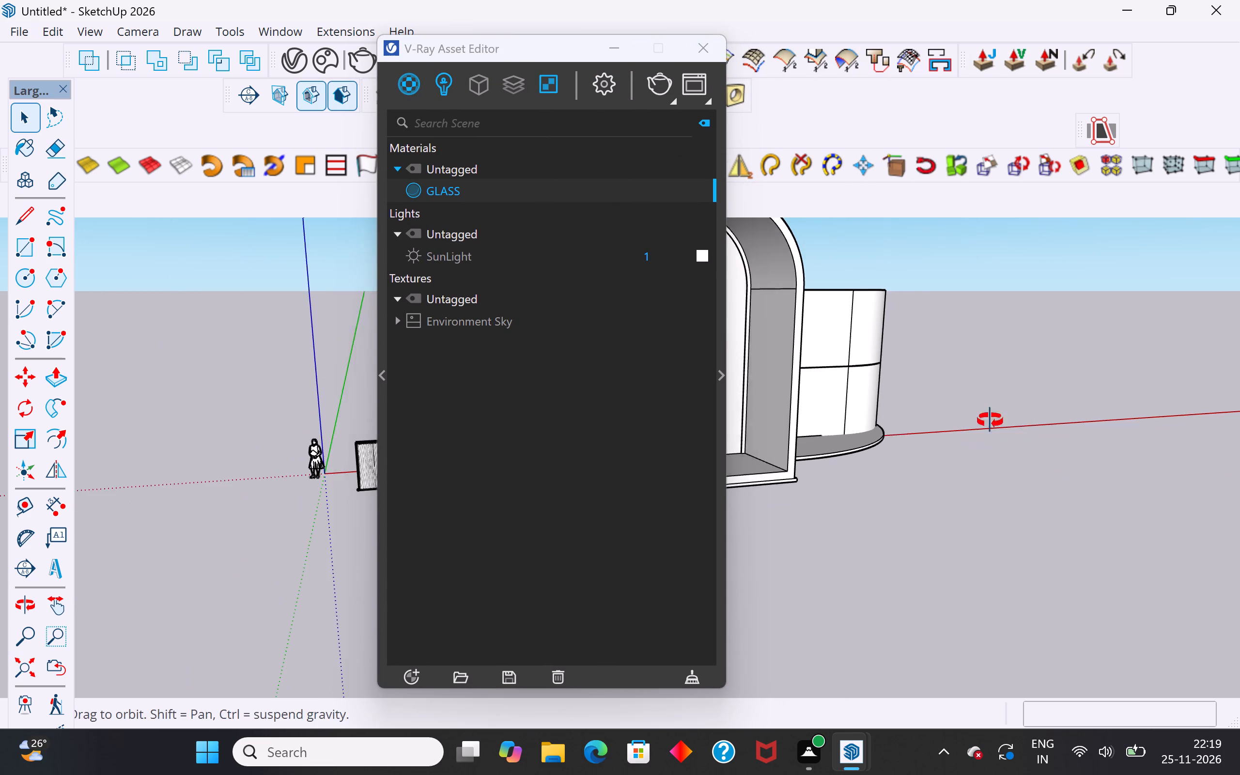
middle_drag(990, 420, 961, 410)
scroll(733, 335, down, 6)
click(1081, 387)
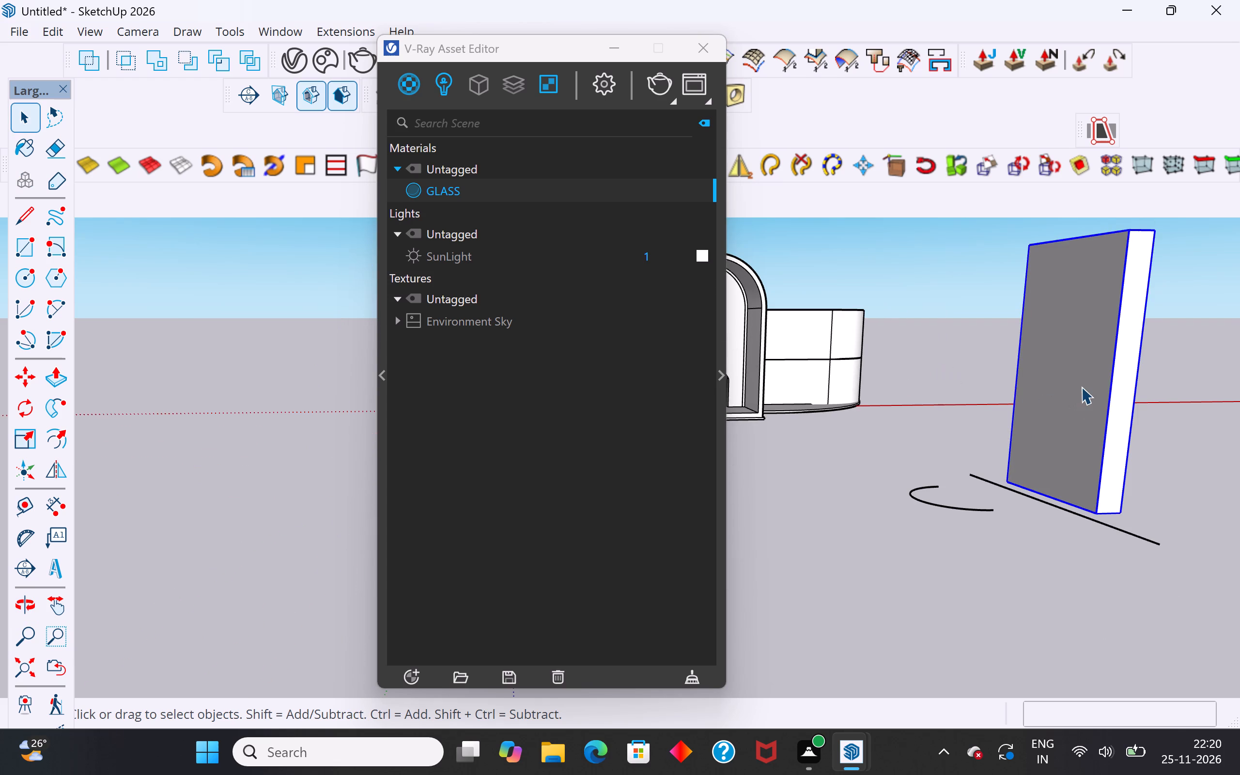
right_click(669, 195)
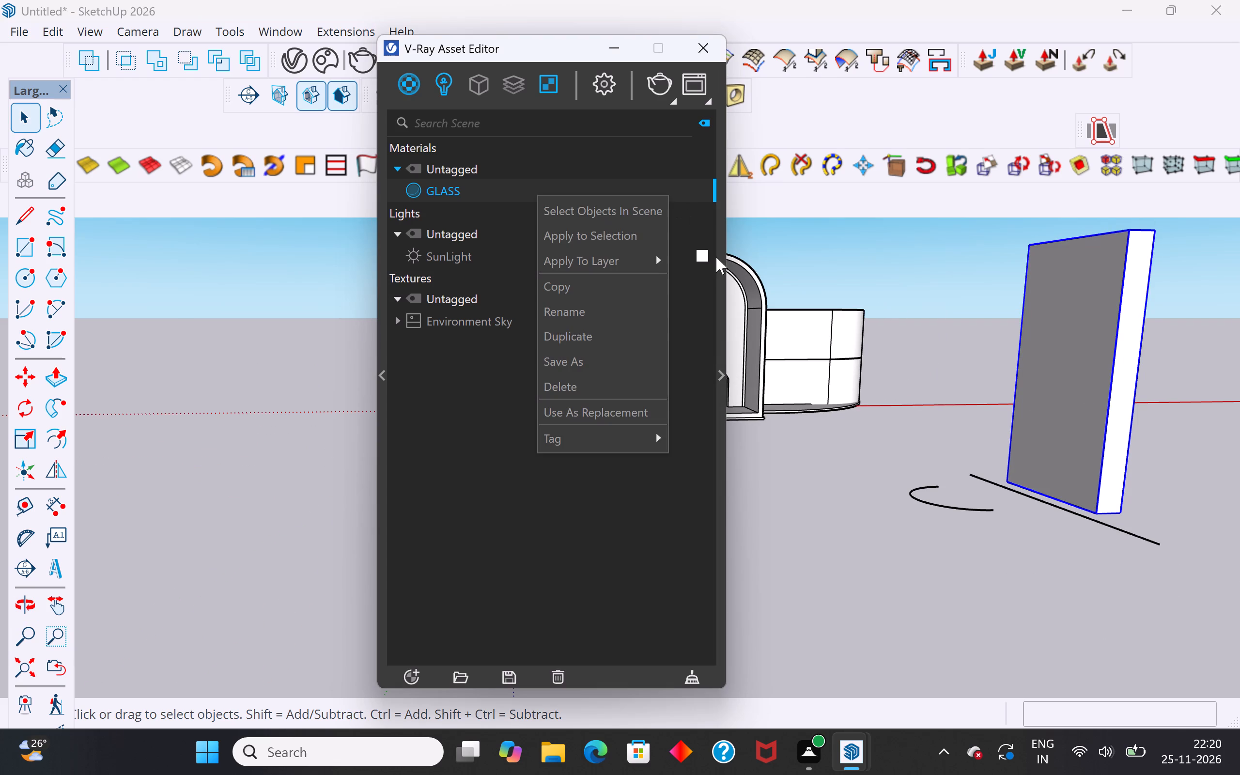
click(635, 236)
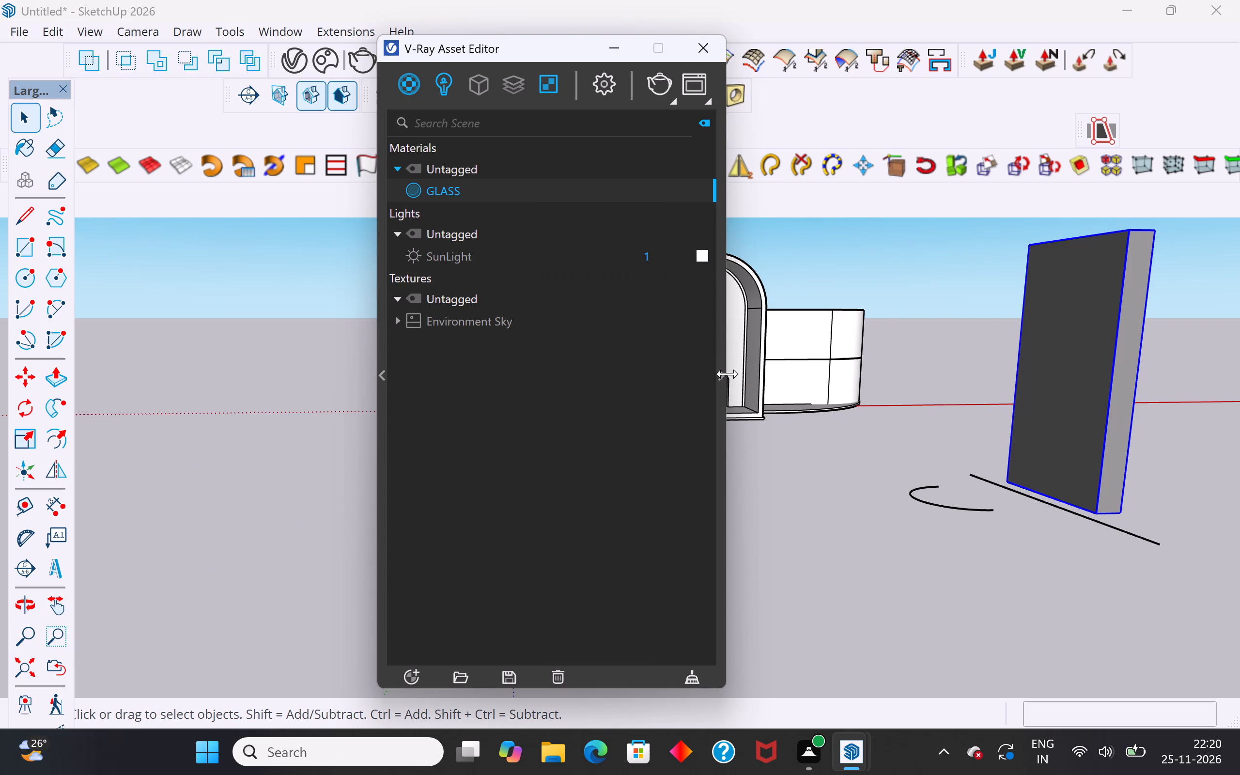
Set the GLASS material's reflection colour and refraction colour to full white.
click(723, 376)
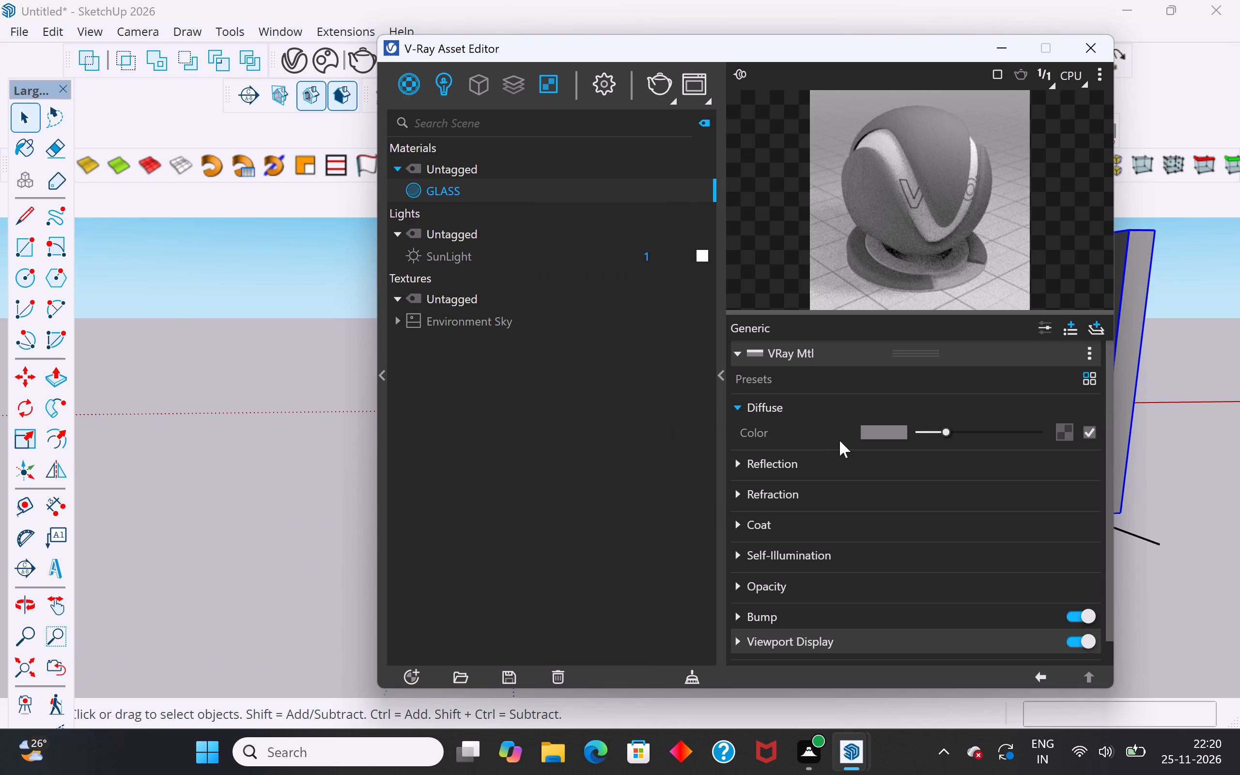
click(741, 463)
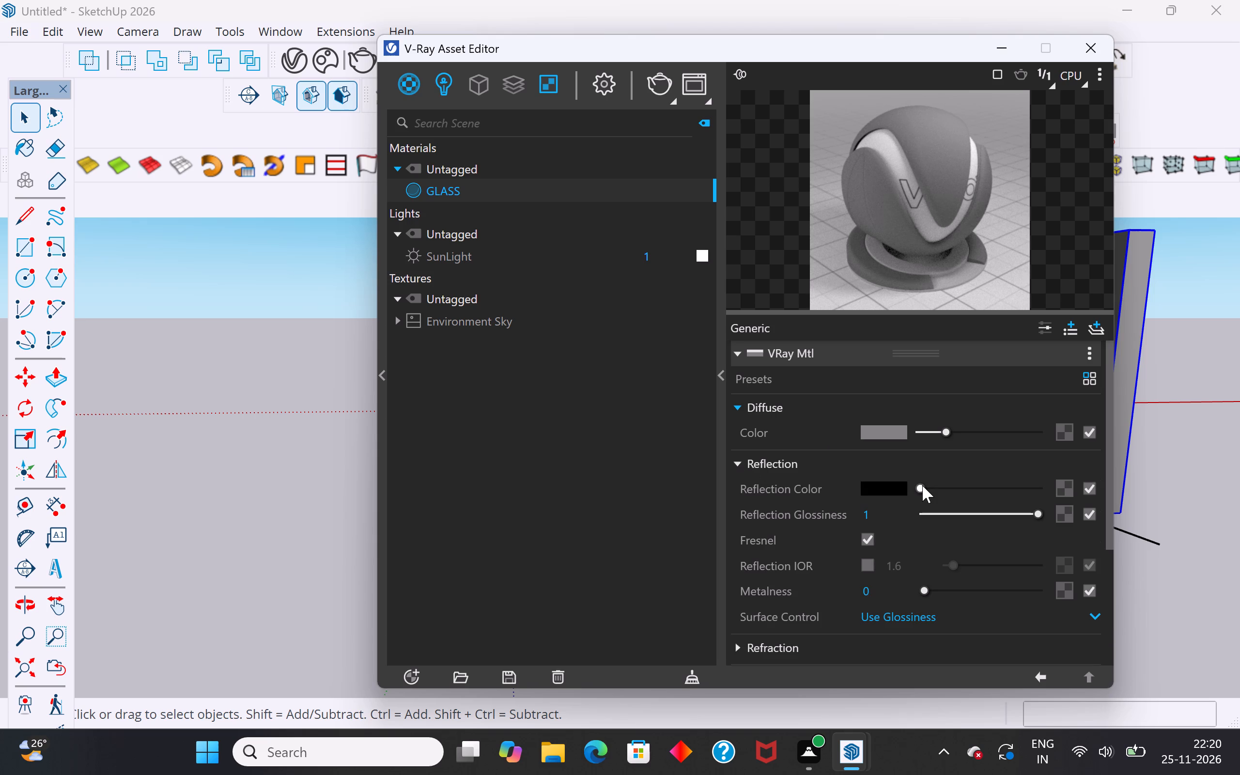
drag(922, 485, 1079, 485)
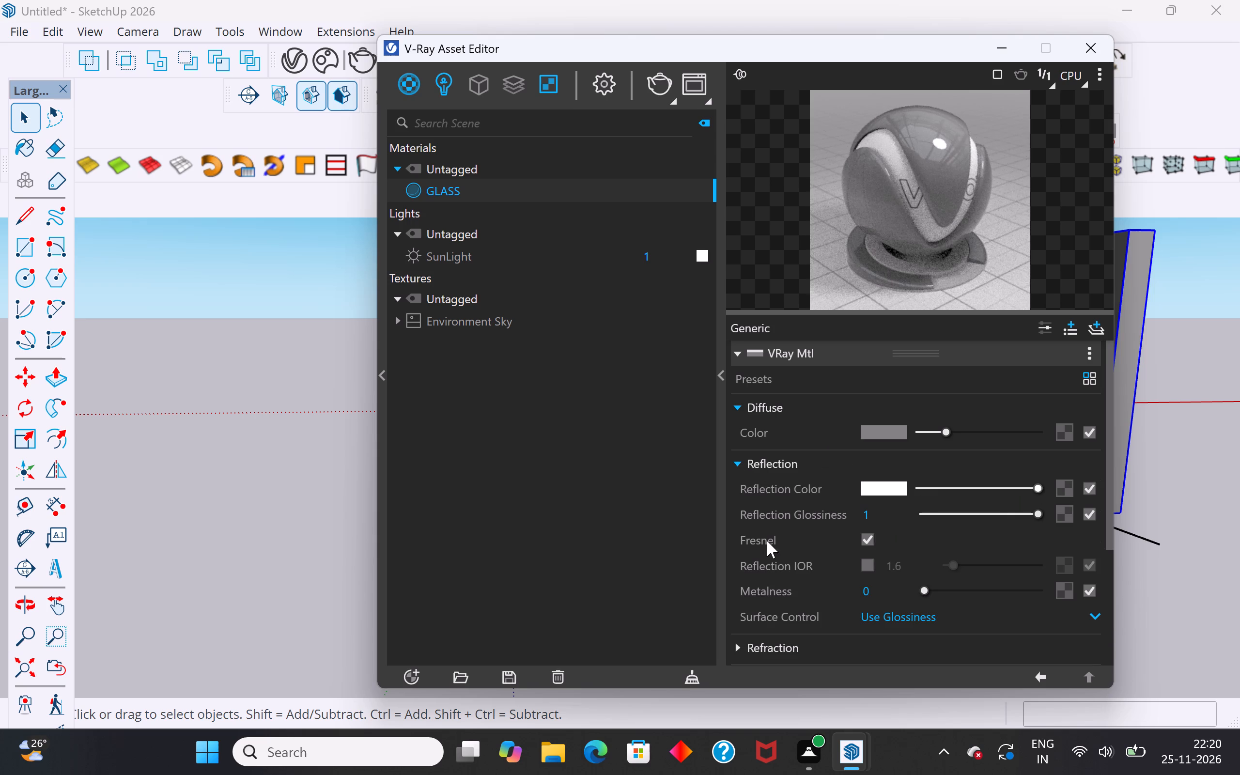
scroll(777, 567, down, 2)
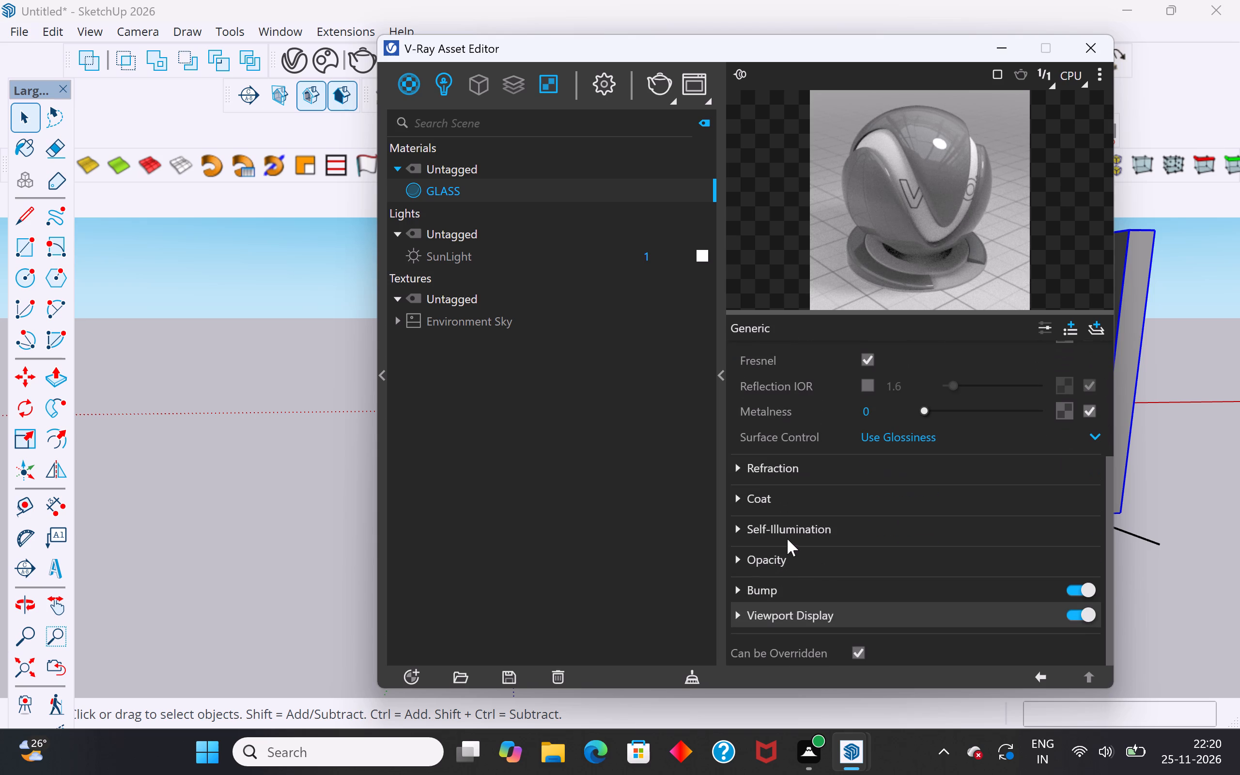
scroll(787, 539, up, 1)
scroll(764, 472, down, 2)
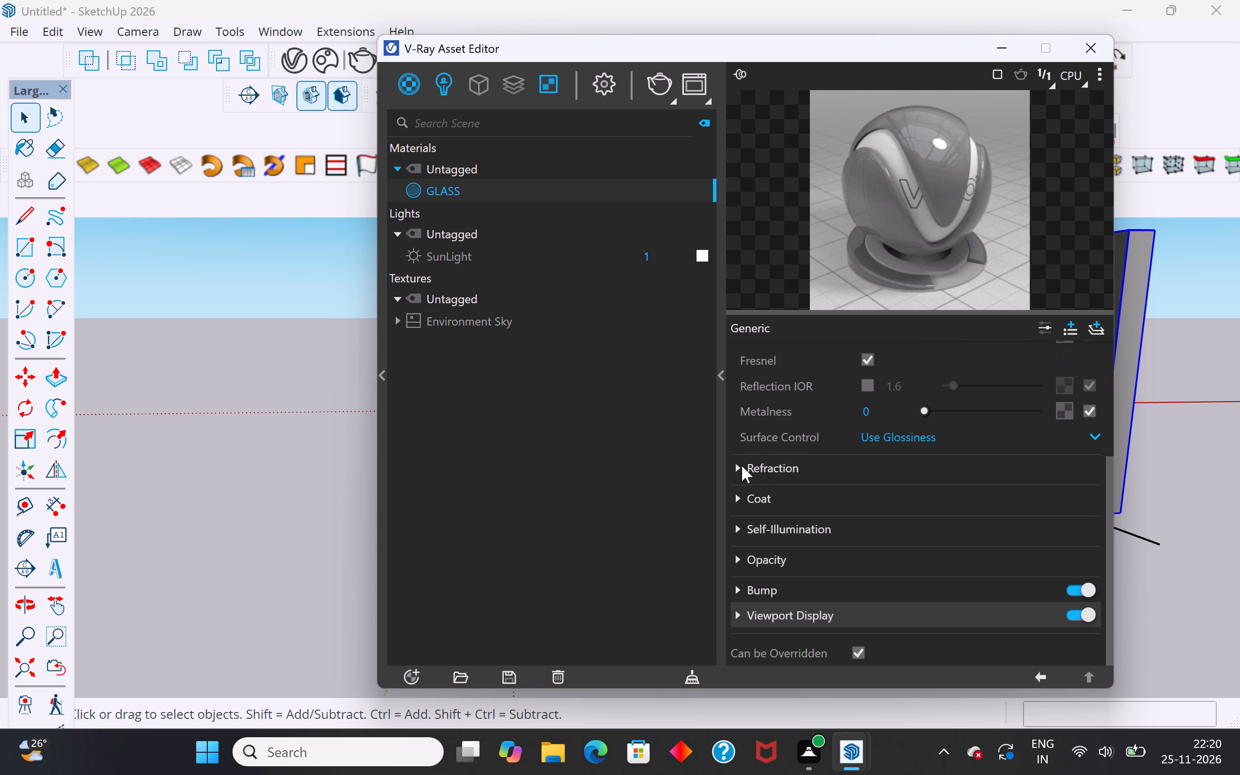
click(742, 465)
drag(921, 492, 1072, 490)
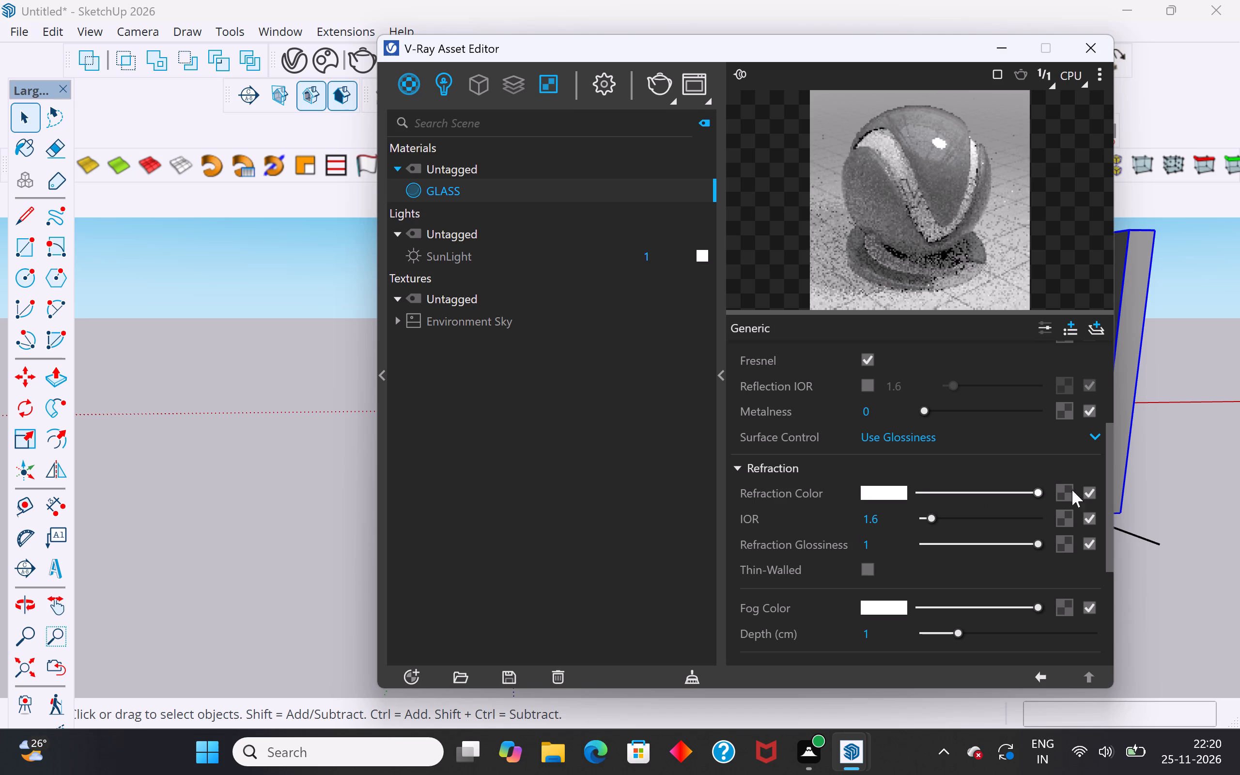
drag(1072, 490, 1090, 490)
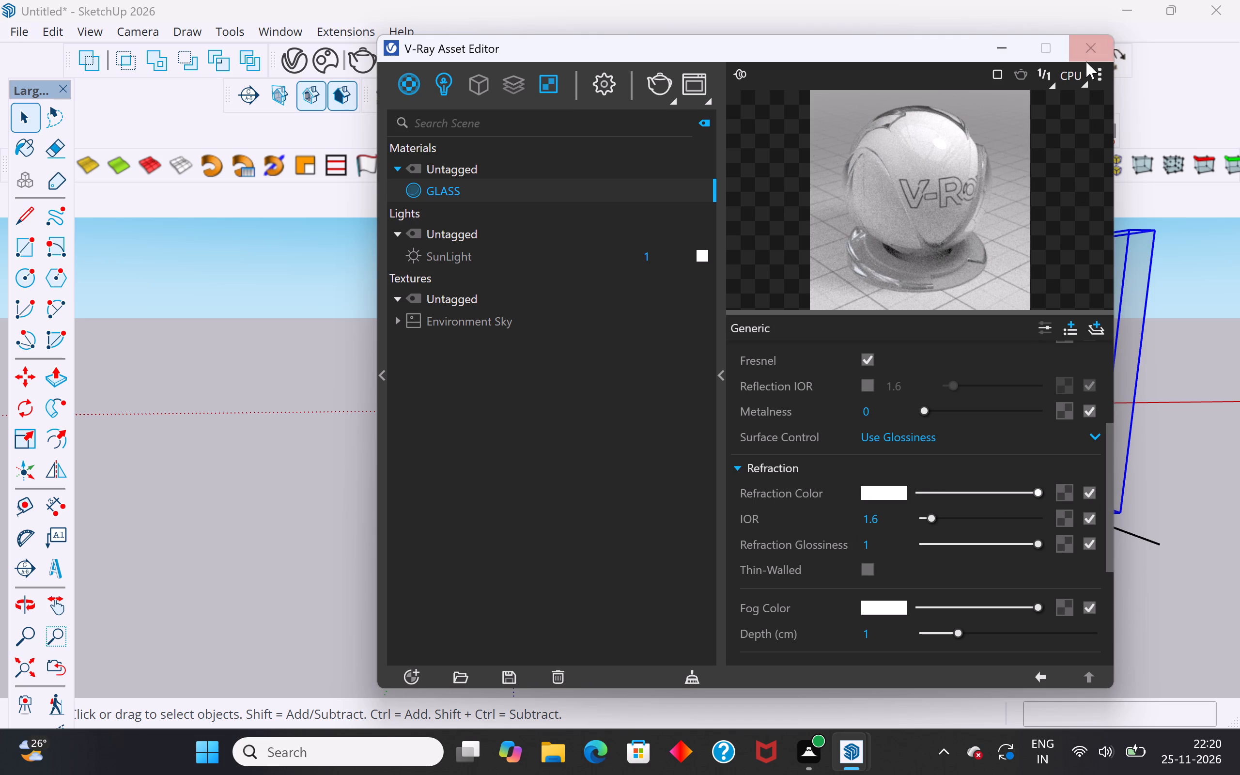
Apply the GLASS material to the arched face behind the bar frame in the projecting bay's small floor-level opening.
drag(848, 56, 1202, 466)
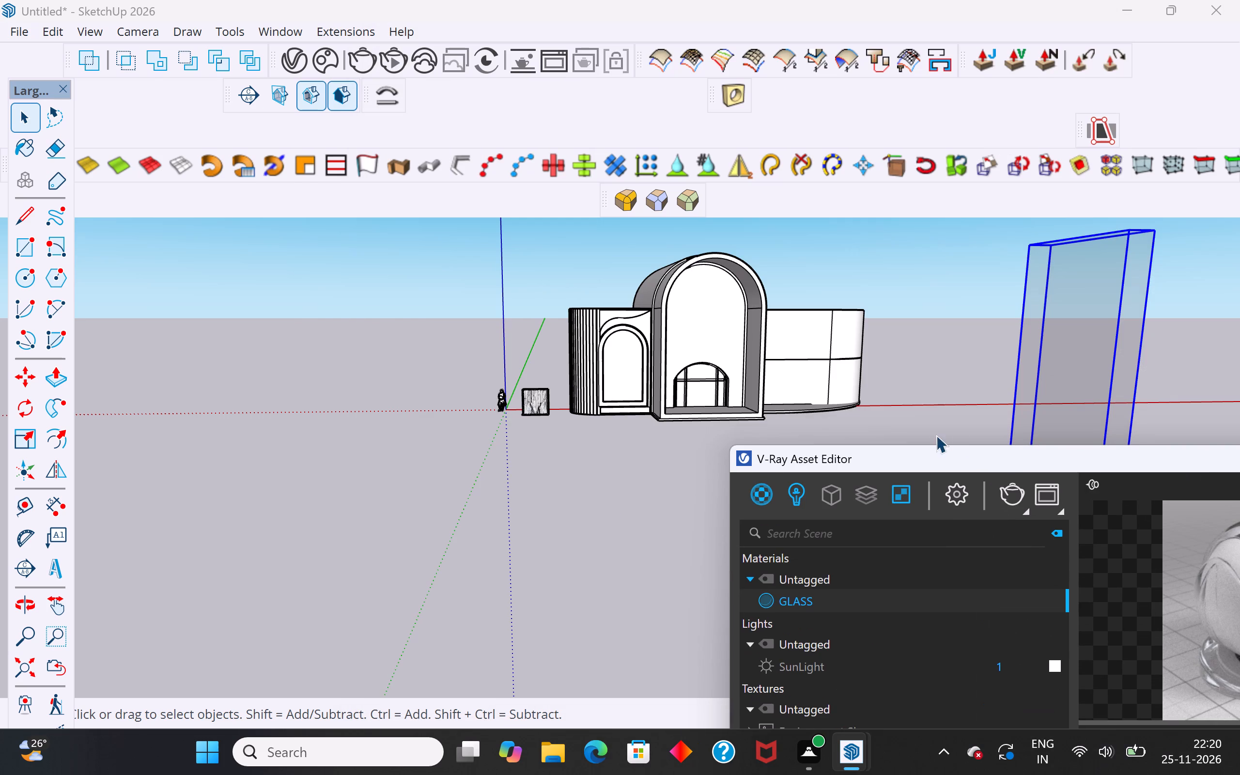
drag(928, 450, 1003, 395)
click(740, 475)
scroll(765, 372, up, 6)
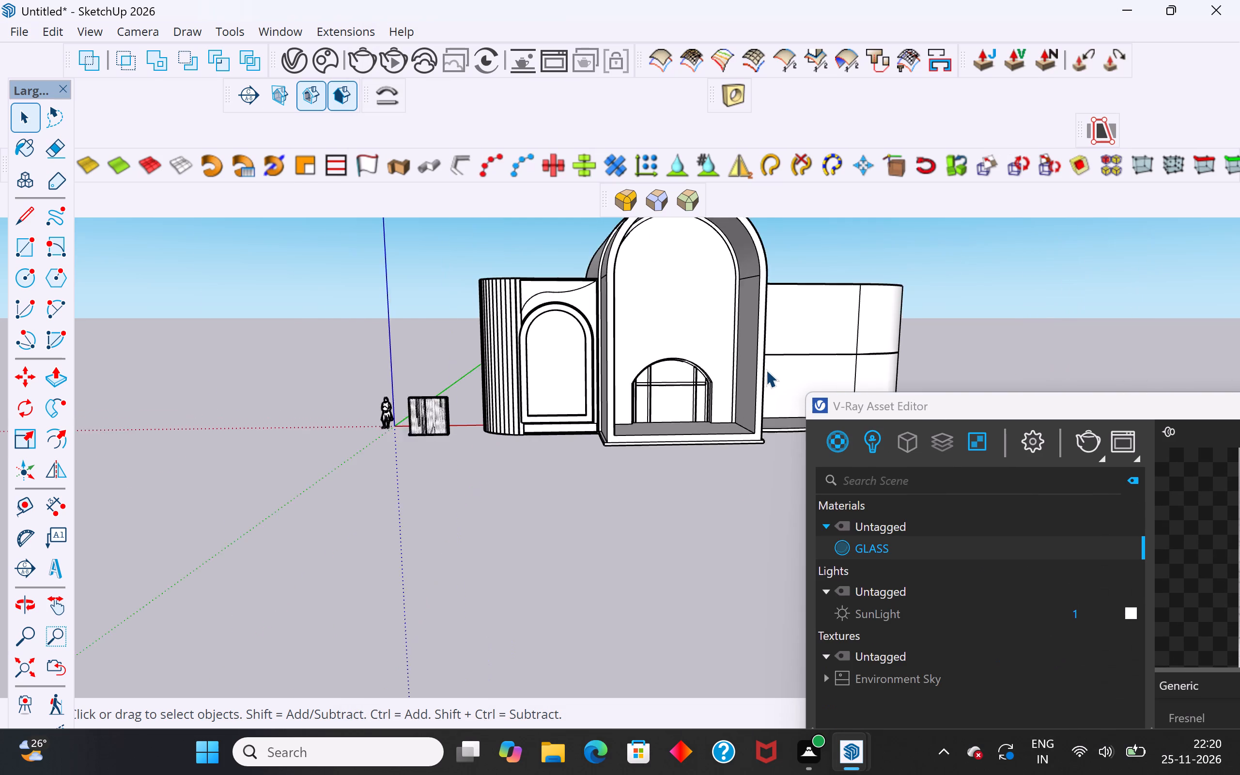
scroll(766, 370, up, 7)
click(542, 439)
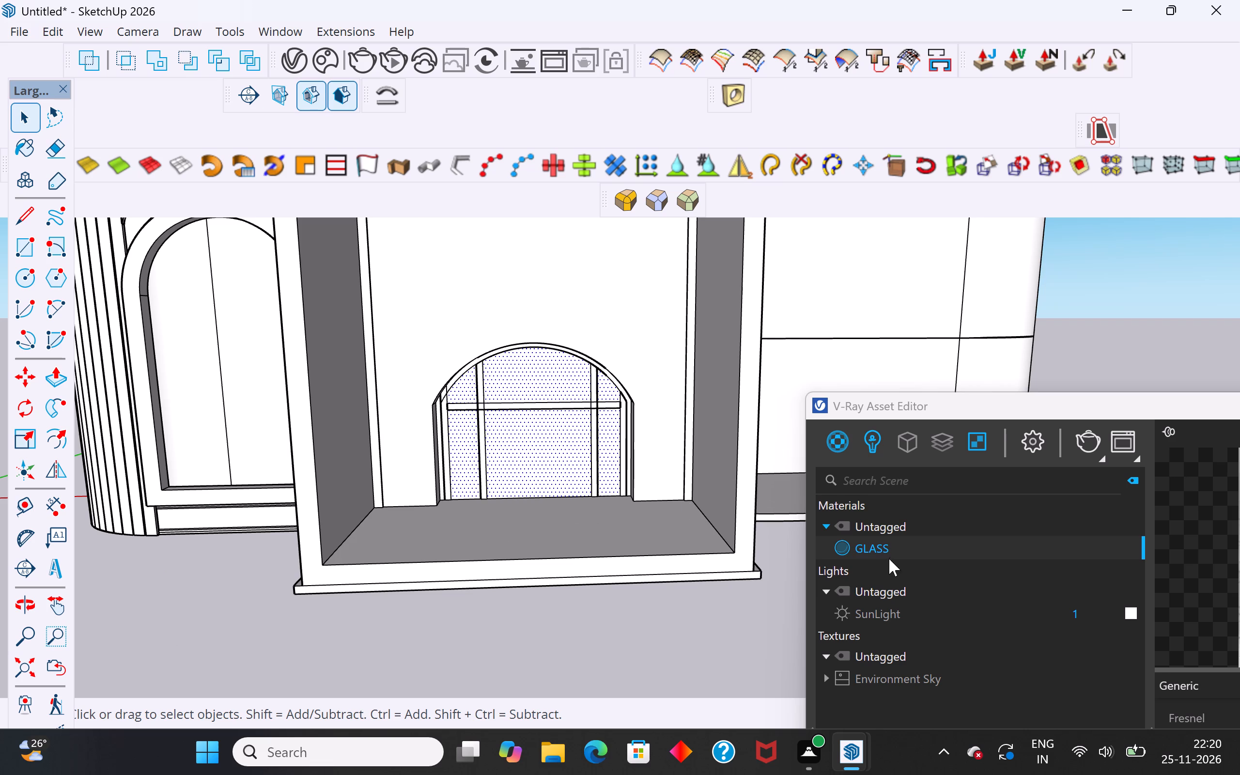
right_click(898, 548)
click(955, 588)
click(711, 639)
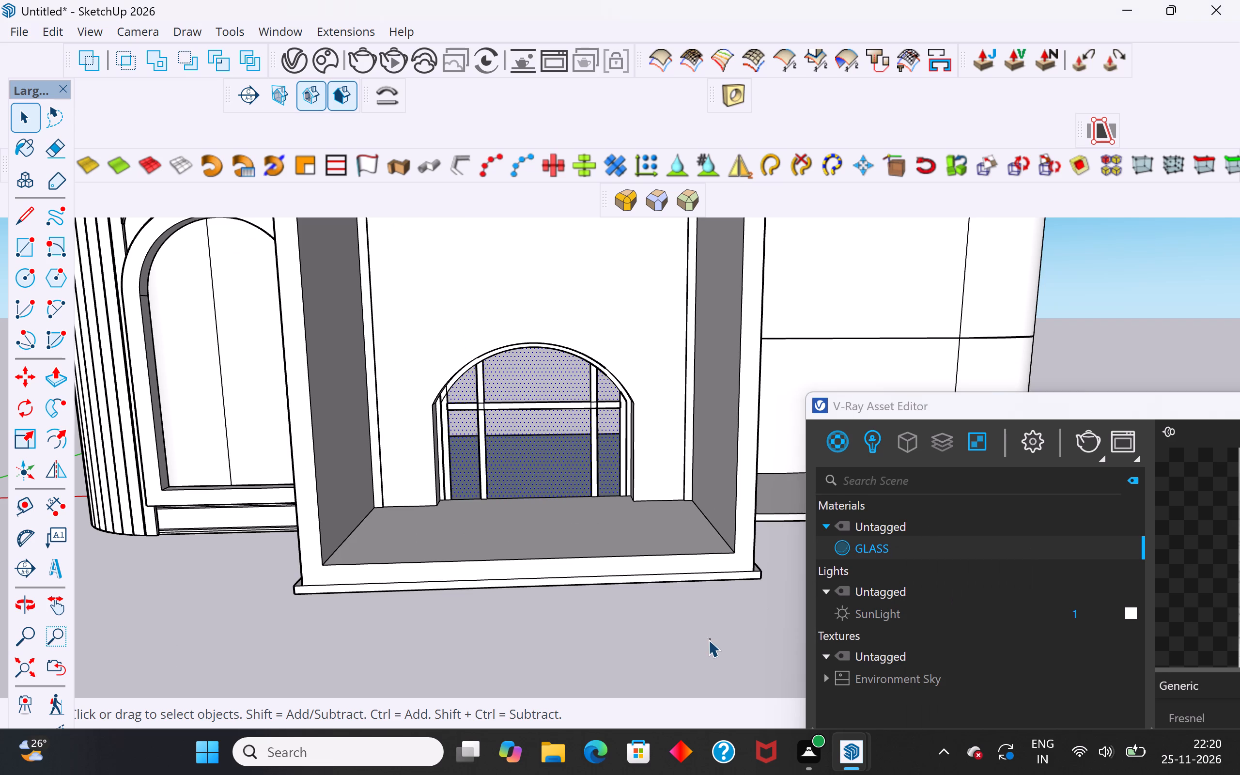
middle_drag(641, 527, 679, 537)
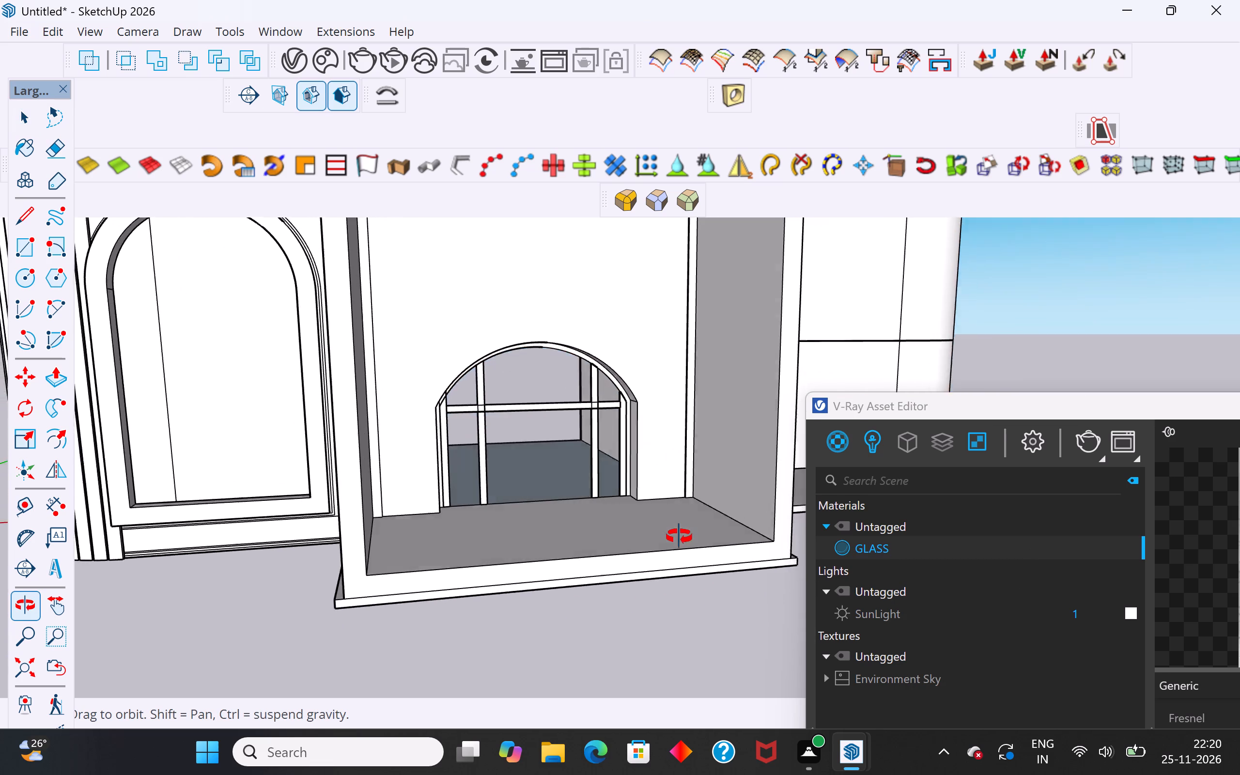
Set the GLASS material's diffuse colour to full white.
middle_drag(679, 537, 639, 535)
scroll(620, 540, down, 2)
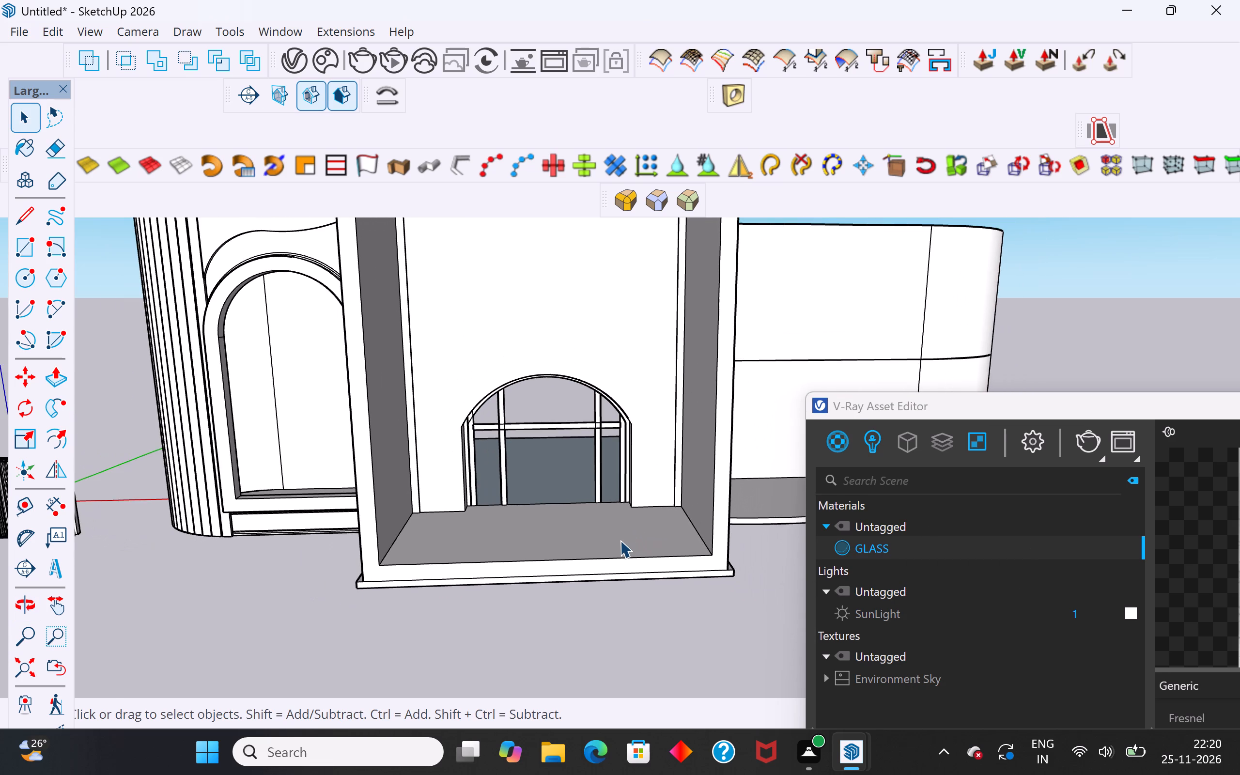
middle_drag(620, 538, 633, 498)
drag(991, 404, 826, 267)
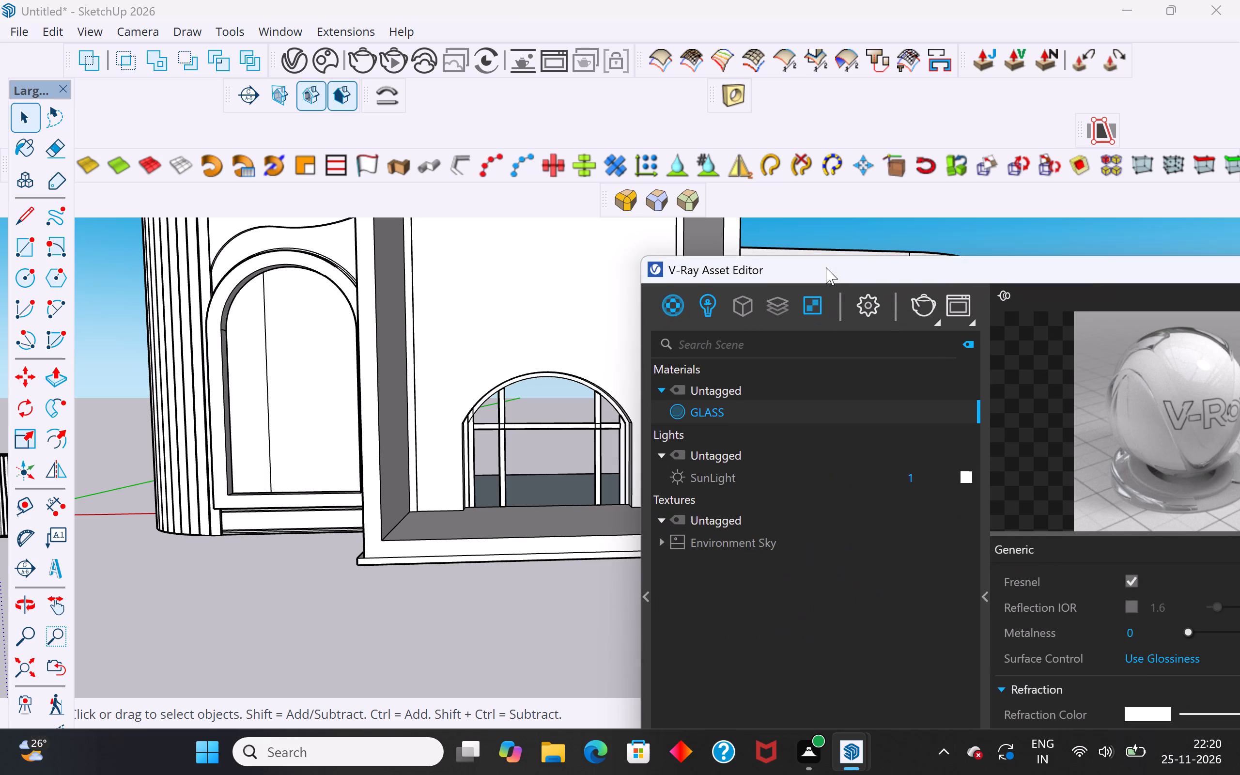
drag(826, 267, 825, 267)
drag(1054, 271, 989, 166)
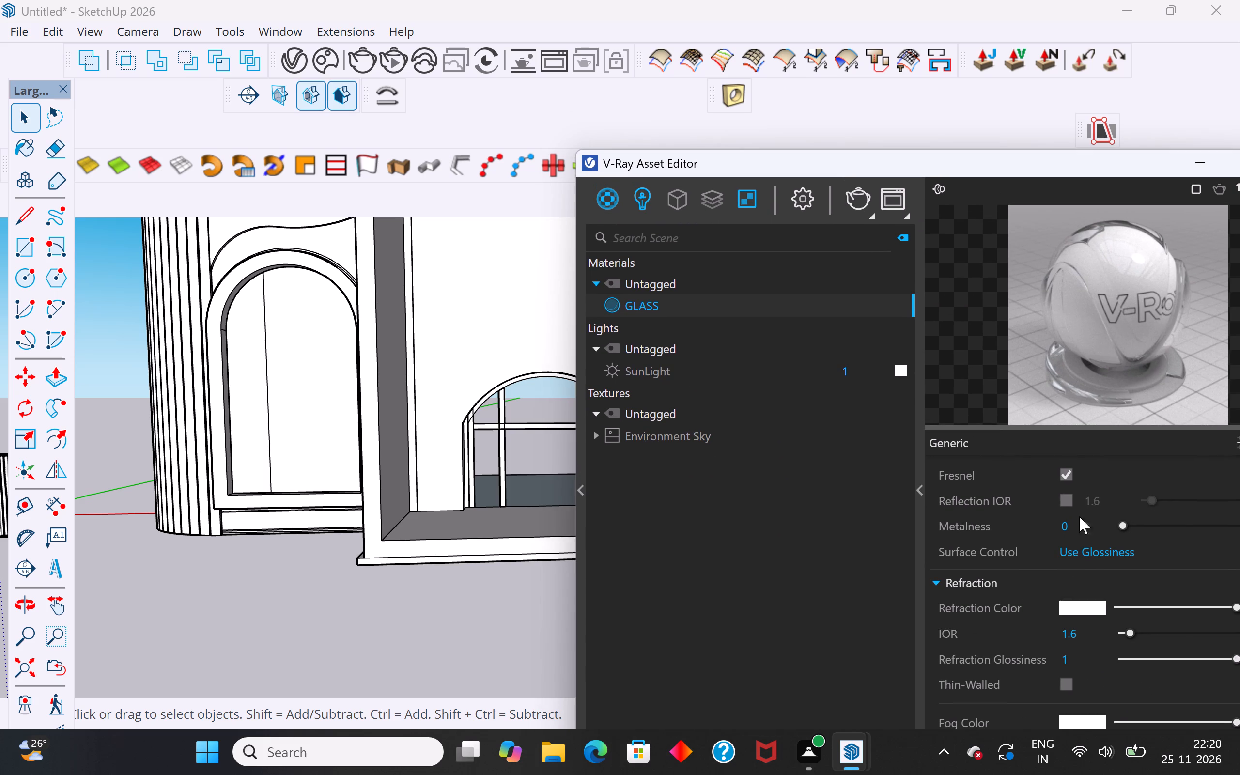
scroll(1059, 568, up, 3)
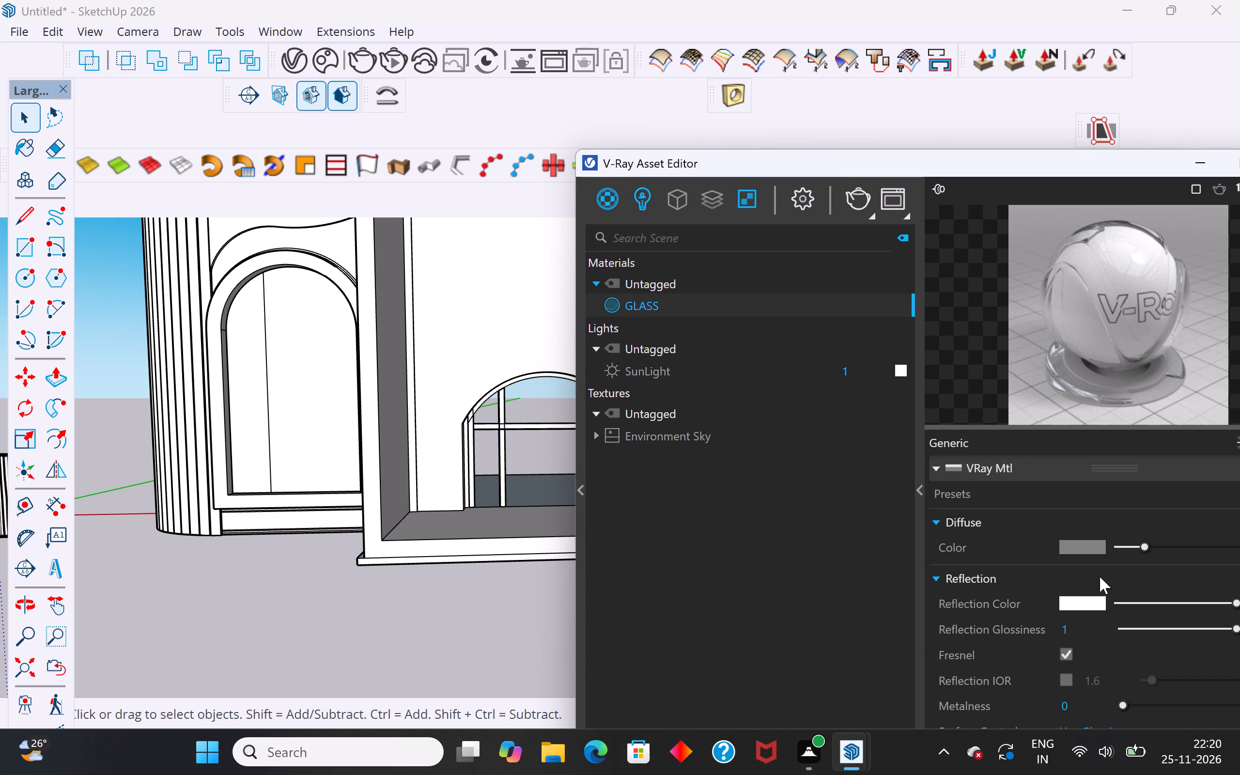
drag(1143, 548, 1138, 548)
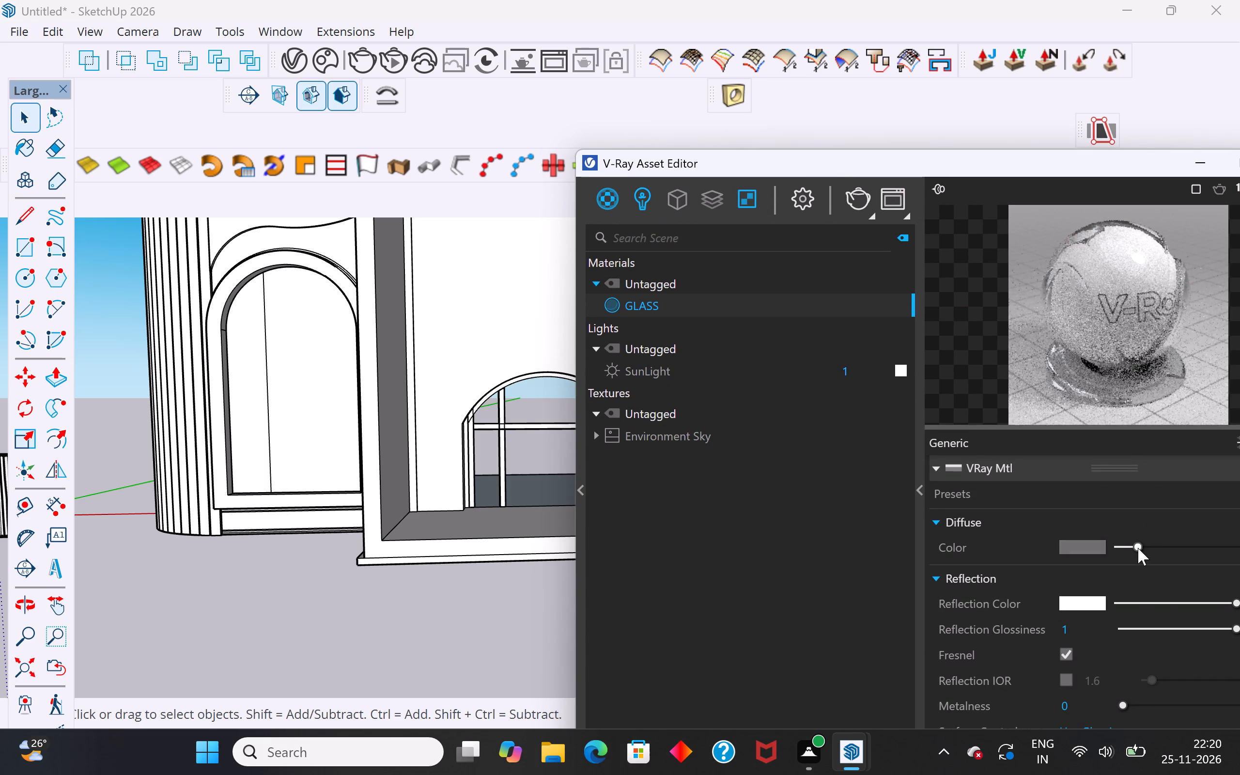
drag(1138, 548, 1239, 547)
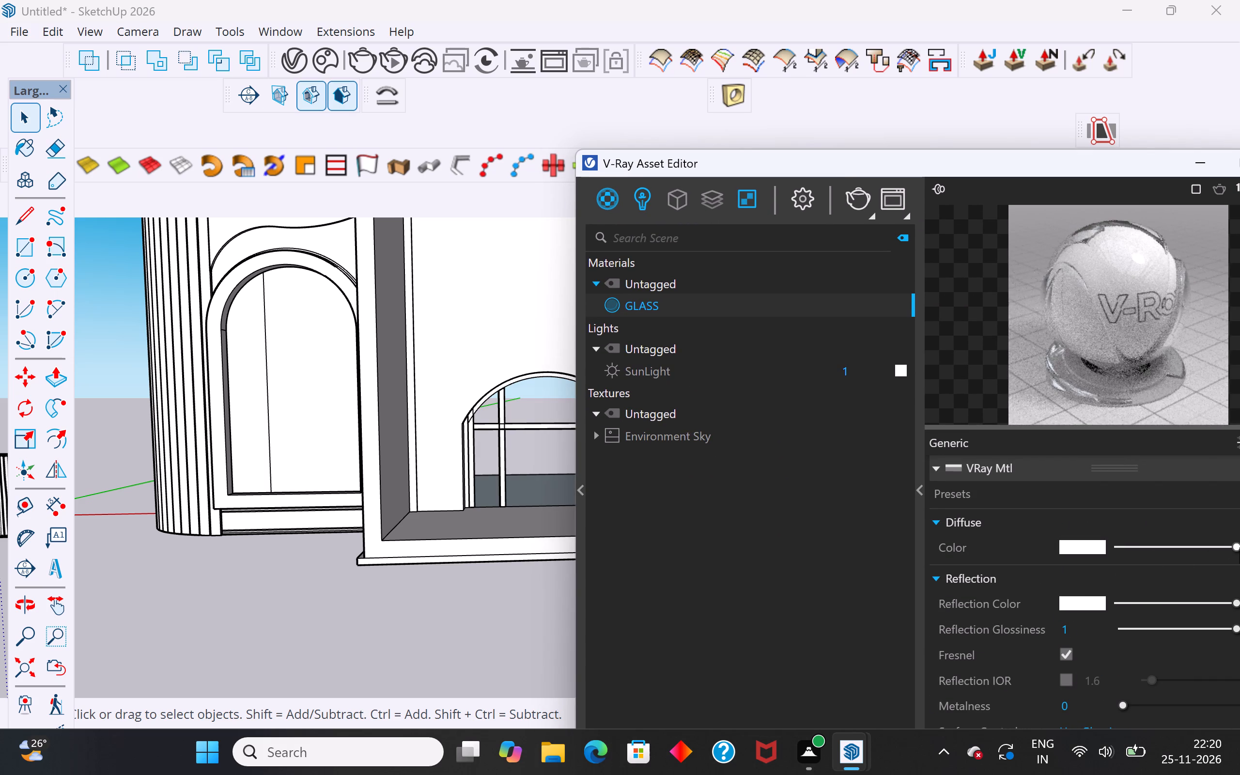
drag(1239, 547, 1227, 548)
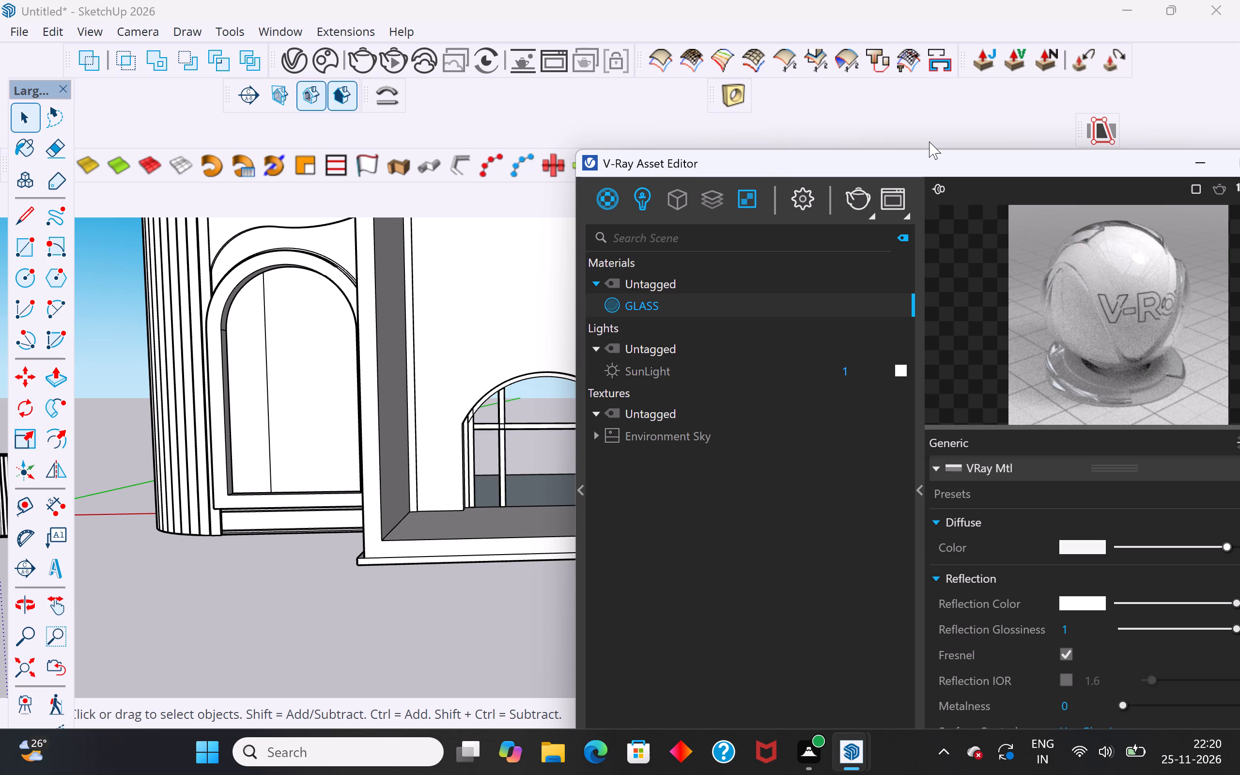
drag(932, 156, 768, 59)
drag(1065, 449, 1156, 451)
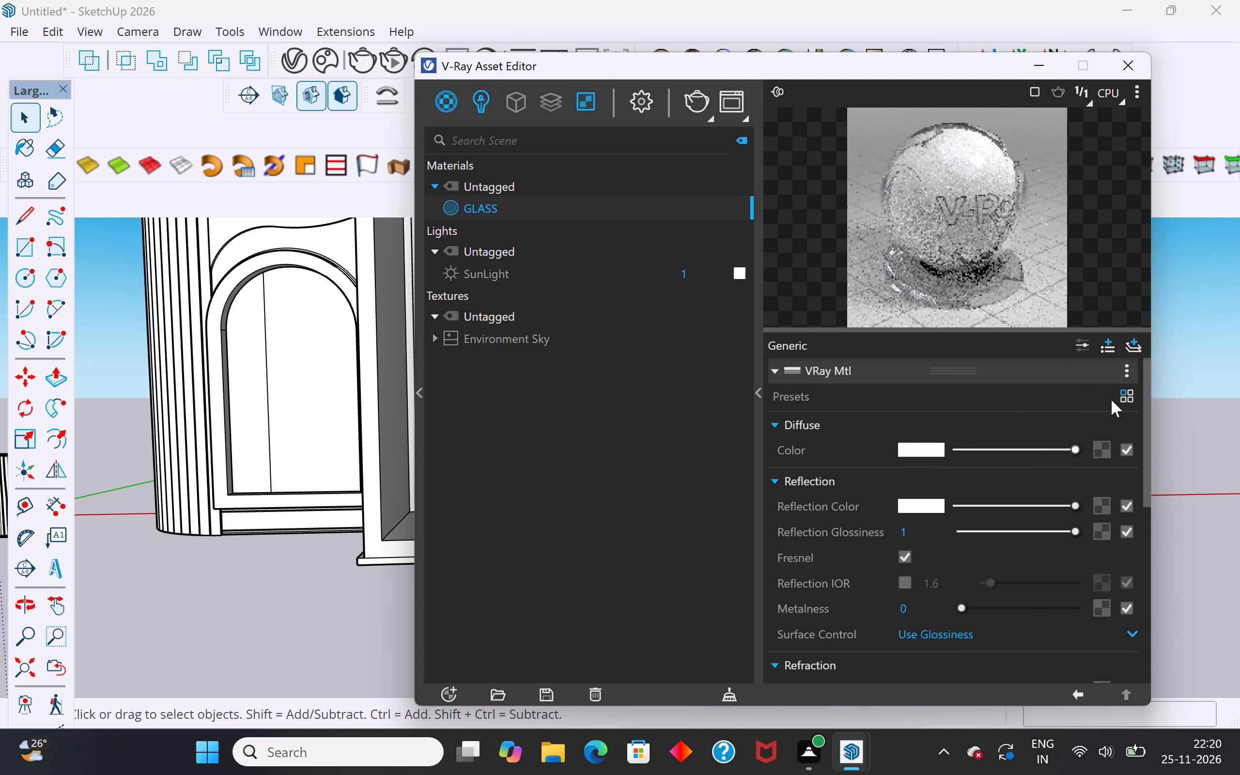
drag(811, 74, 1166, 190)
Examine inside the bar frame group how its tall end post meets the curve of the small arched opening.
scroll(632, 426, up, 3)
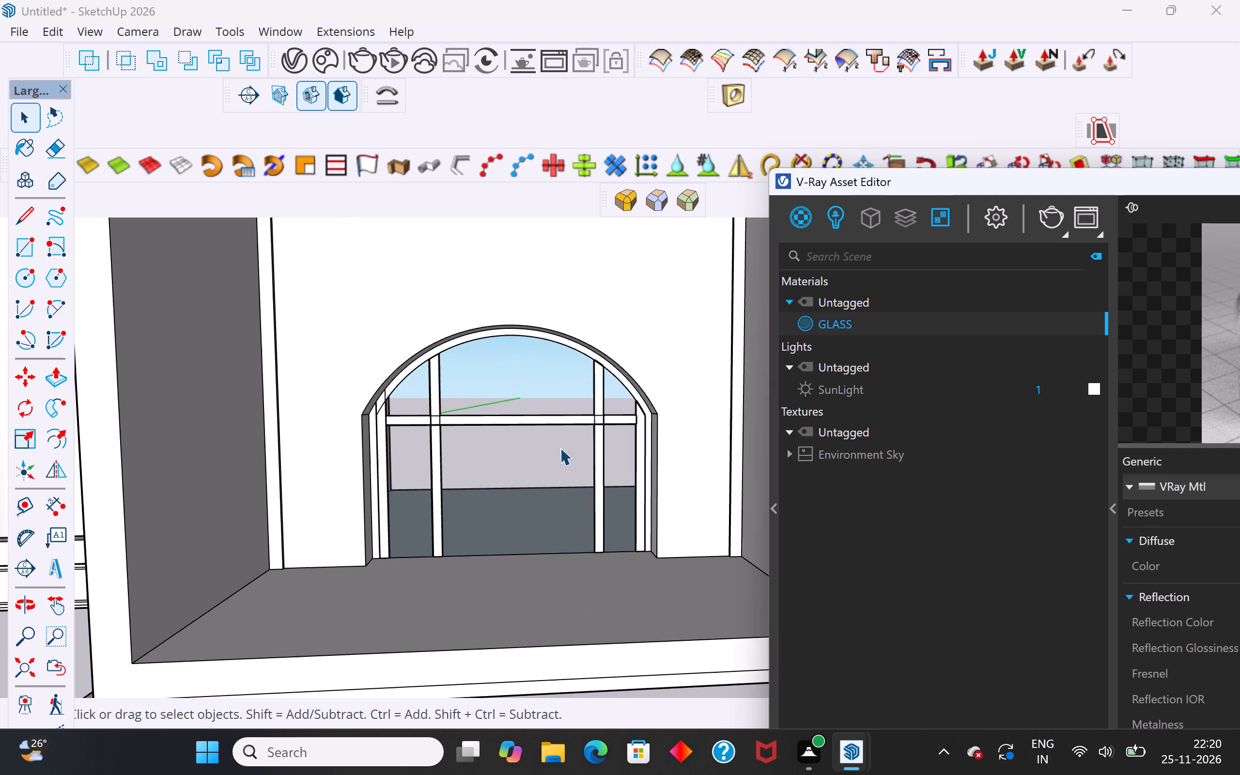
scroll(560, 448, up, 5)
middle_drag(573, 496, 554, 525)
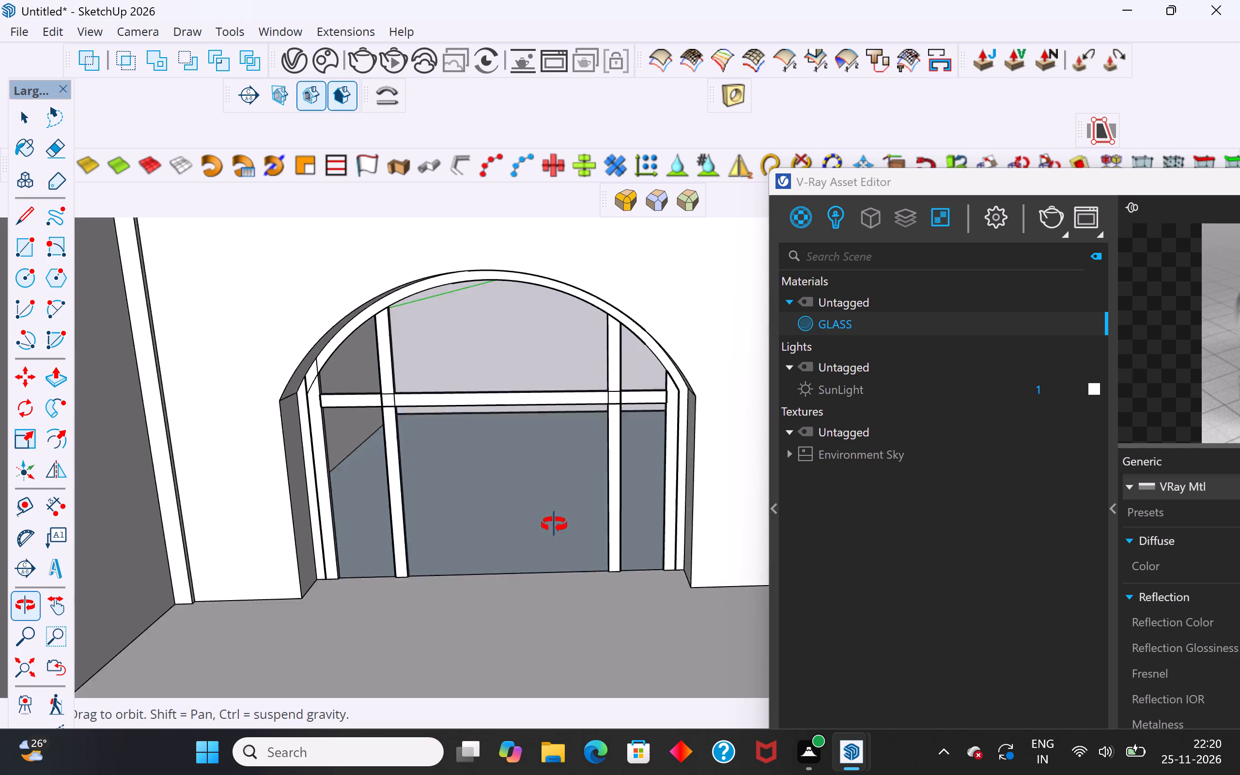
middle_drag(554, 525, 557, 469)
scroll(330, 380, up, 8)
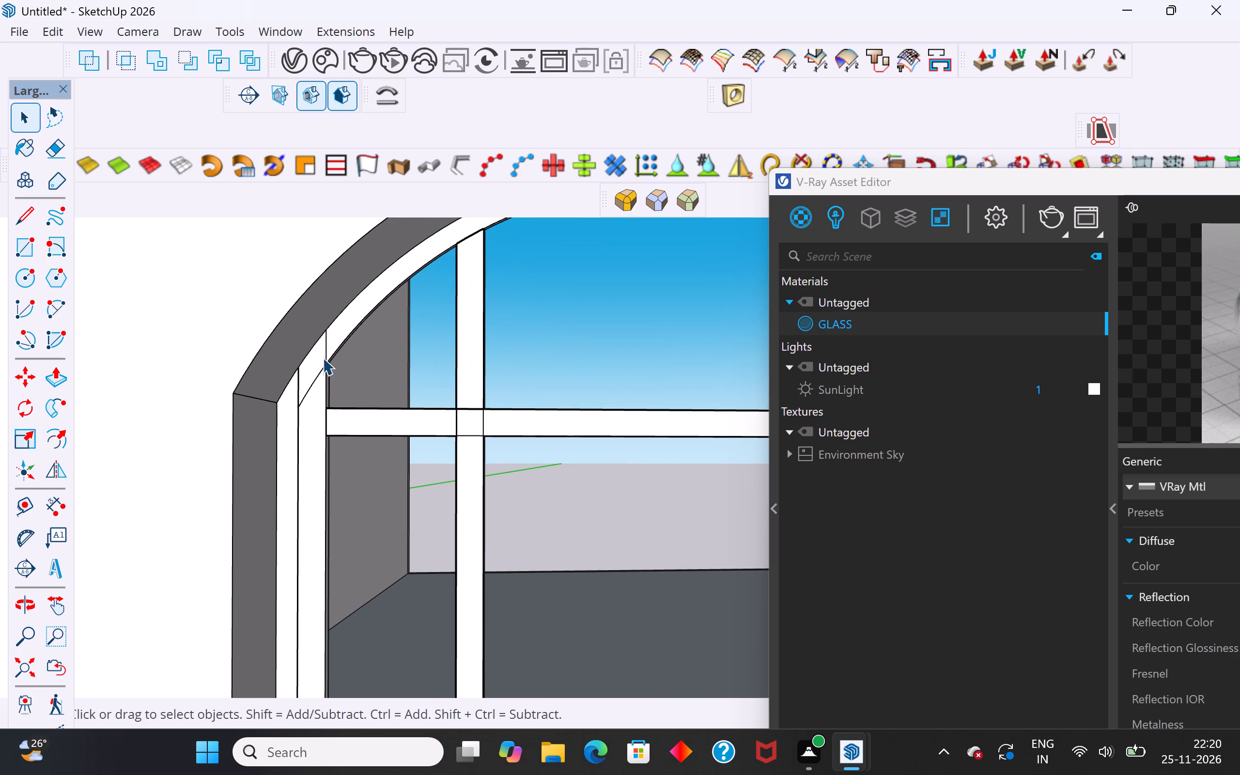
double_click(325, 355)
click(327, 349)
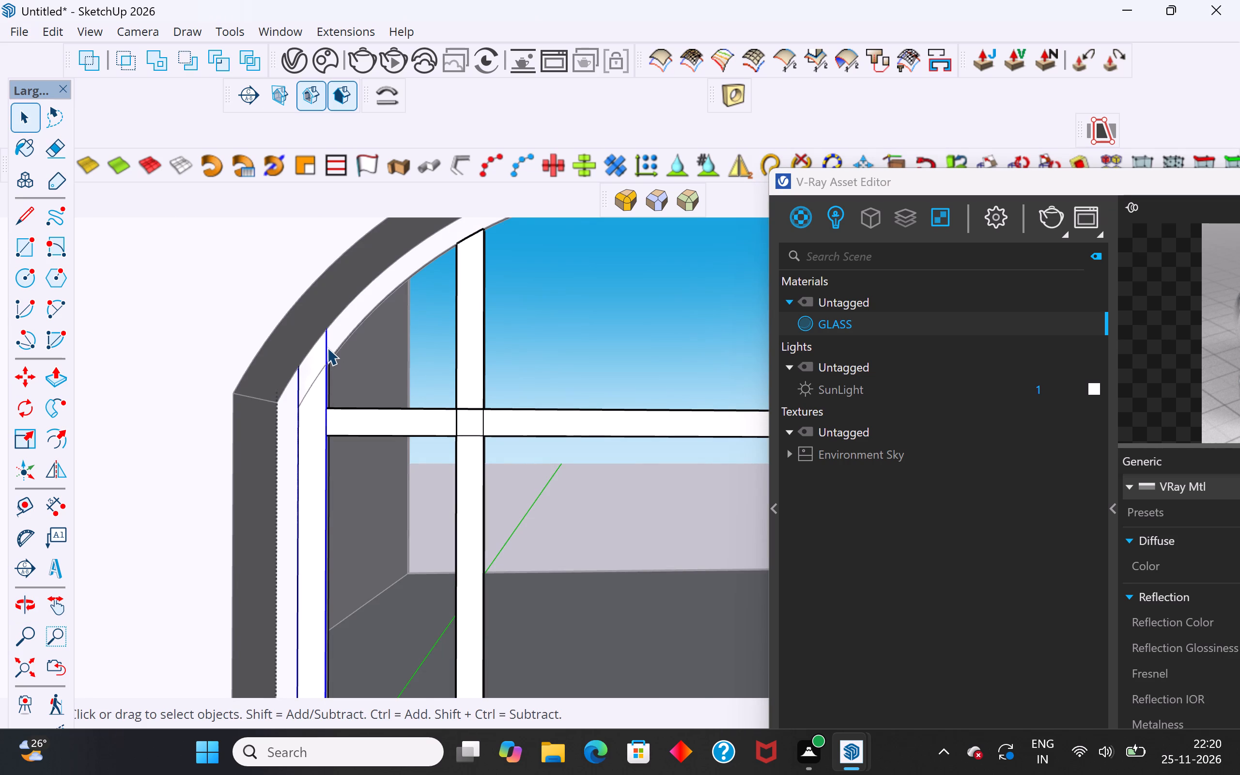
click(327, 347)
scroll(323, 358, up, 15)
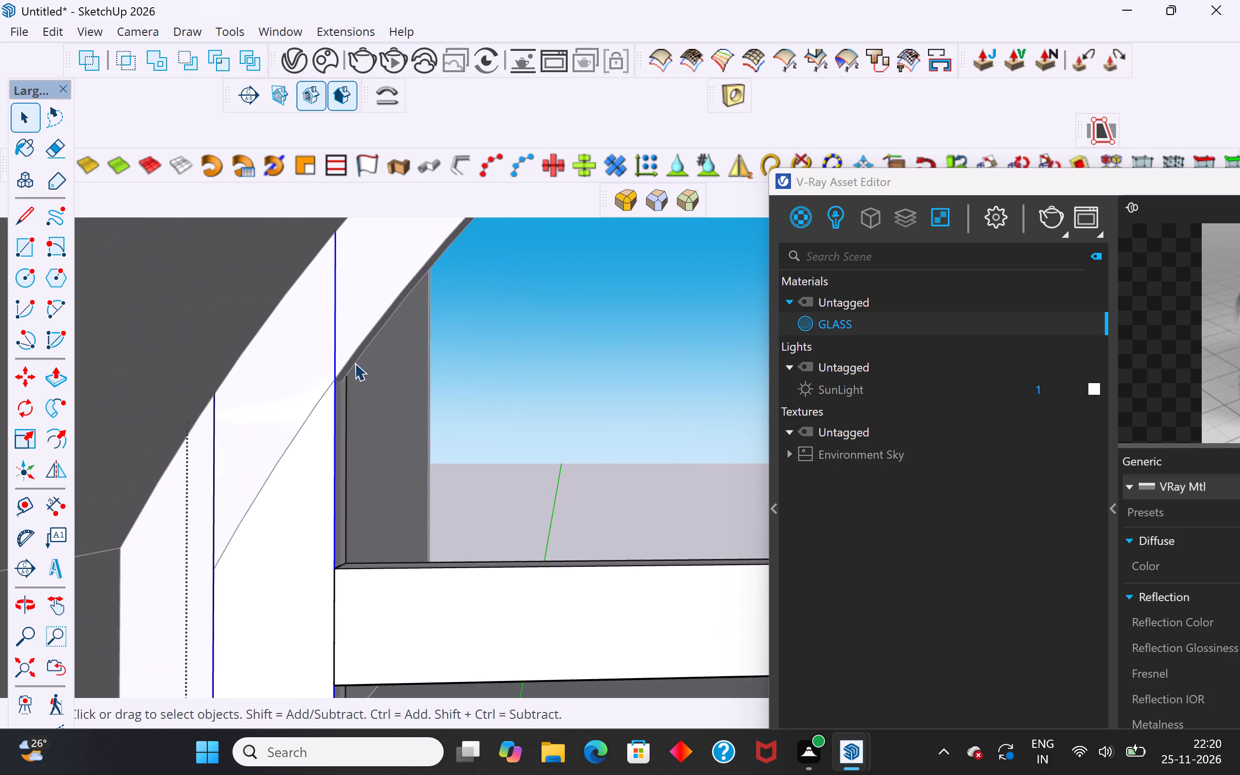
middle_drag(355, 363, 243, 385)
scroll(304, 372, up, 8)
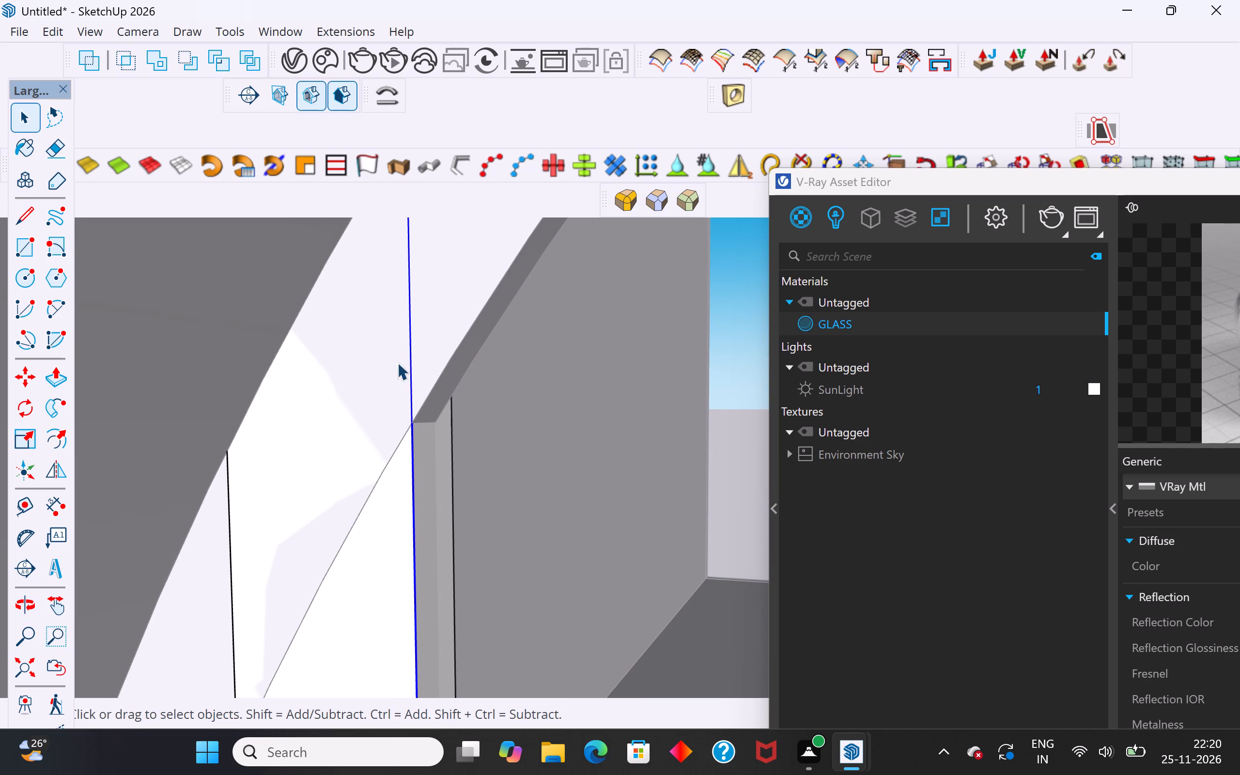
scroll(459, 370, down, 20)
scroll(459, 370, down, 13)
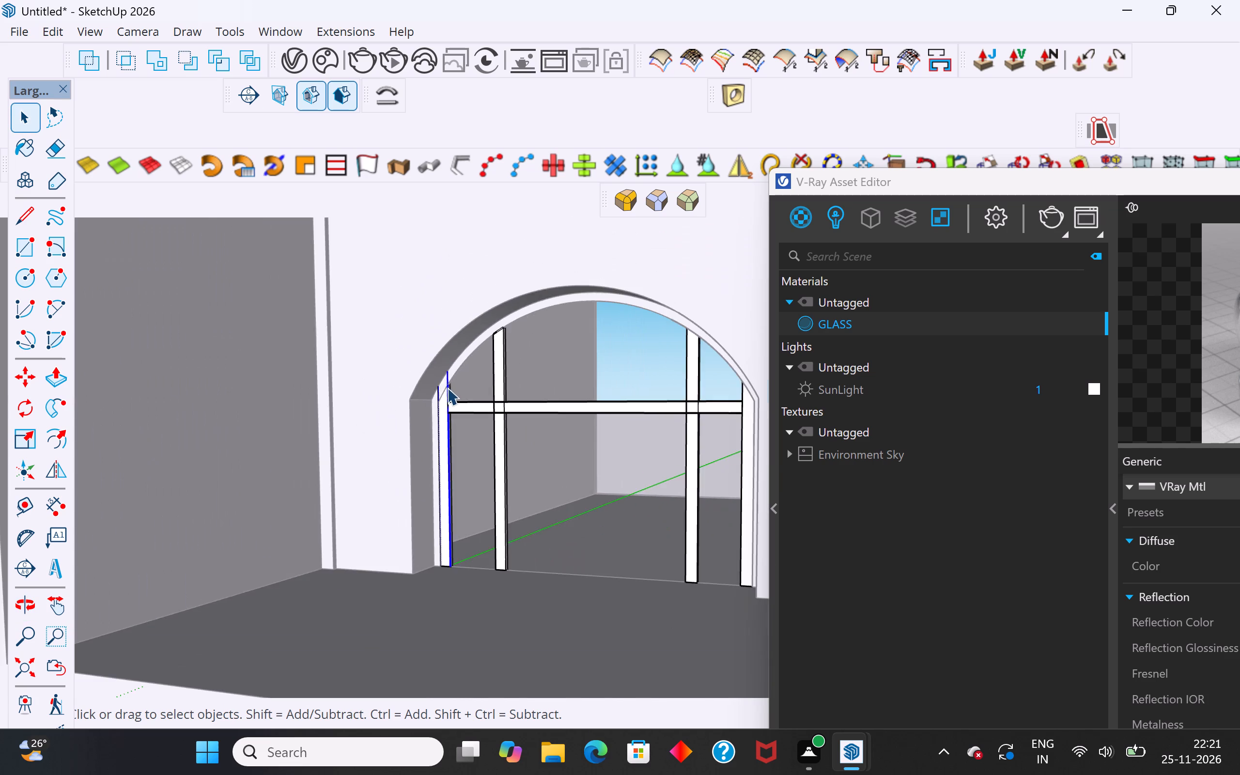
scroll(447, 387, down, 5)
click(675, 678)
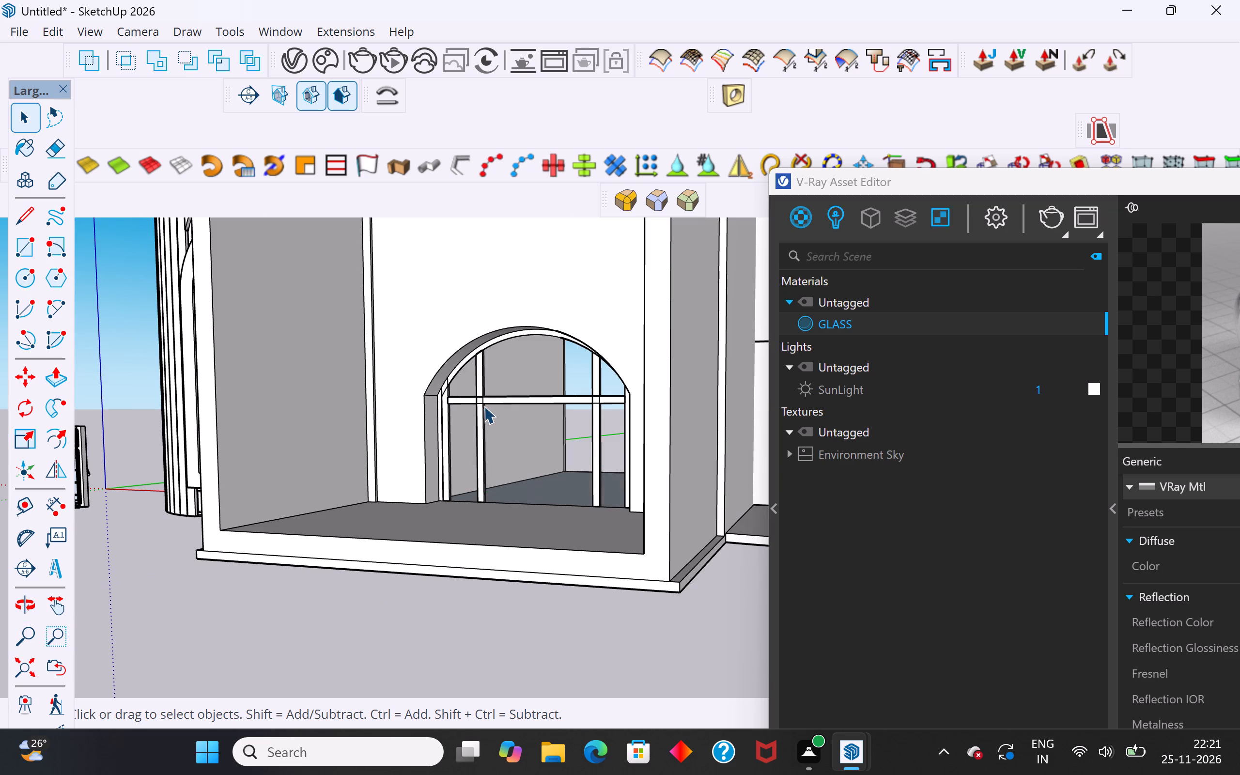
Move the bar frame out of the small arched opening onto the bay floor in front of it.
click(483, 403)
key(m)
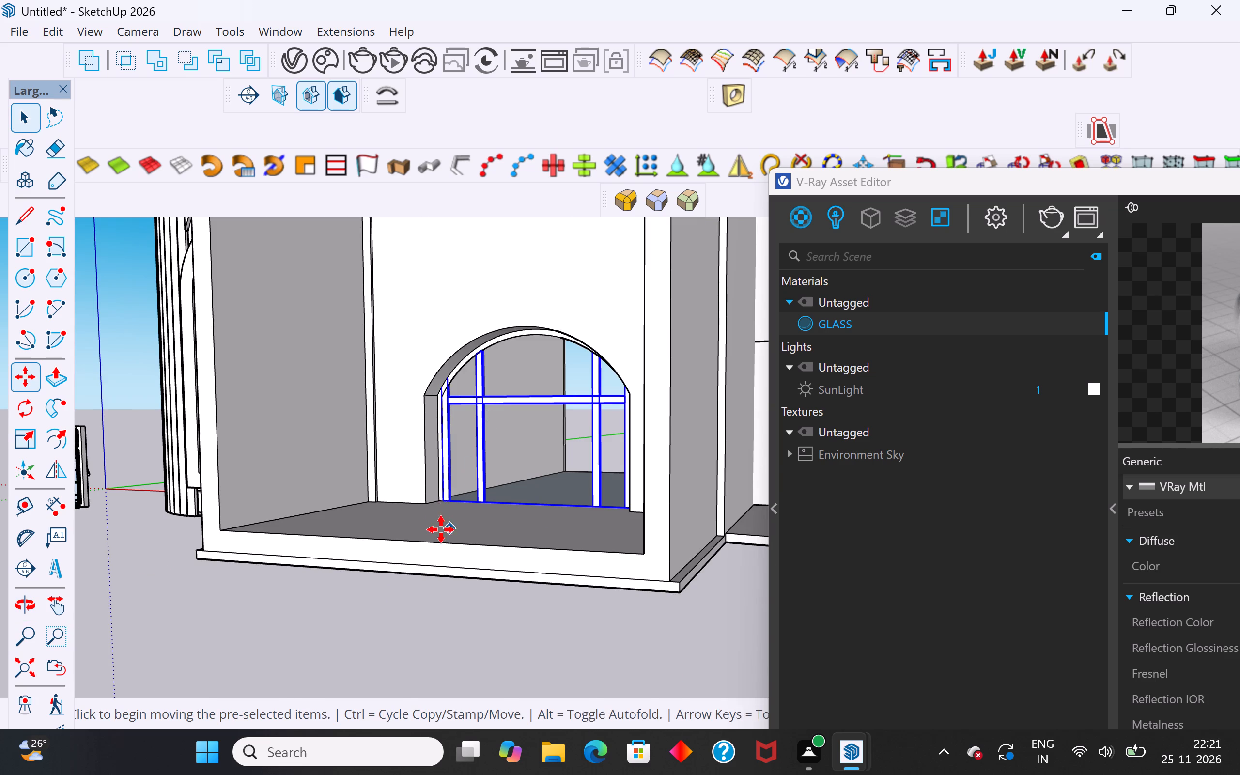
click(449, 506)
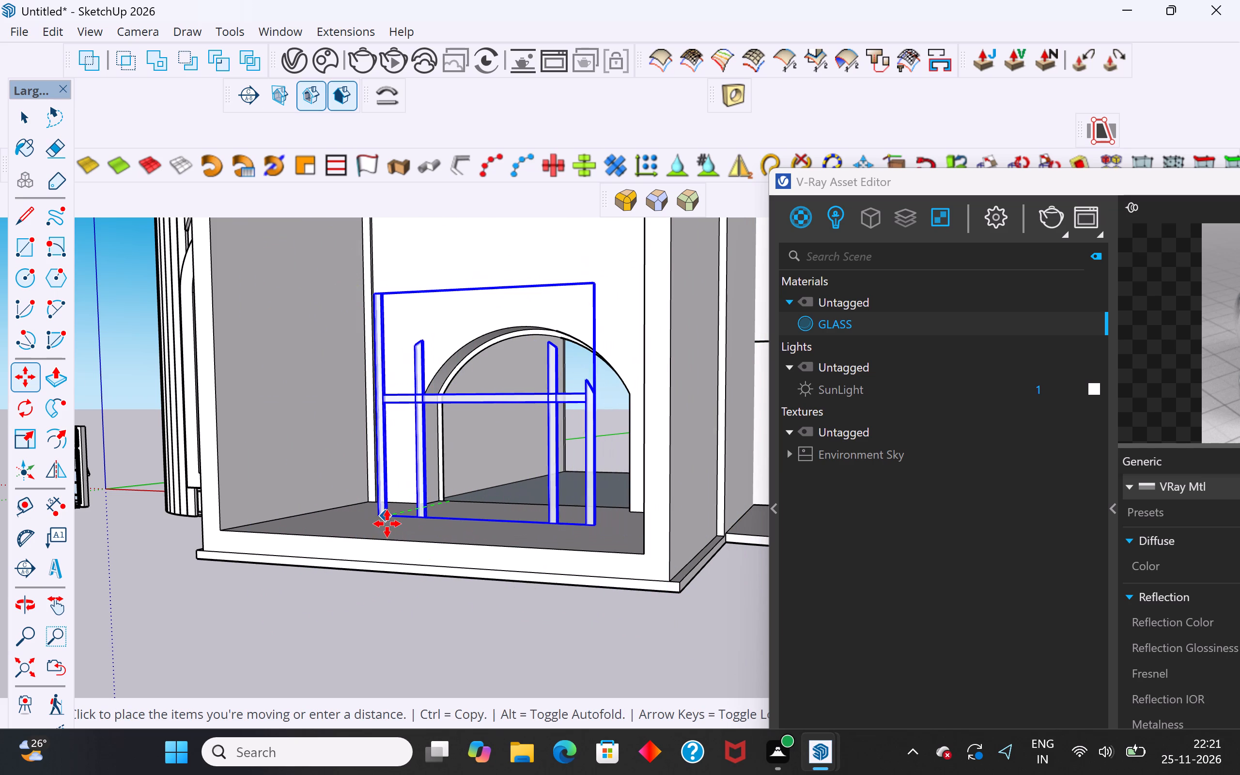
scroll(383, 525, up, 6)
middle_drag(385, 524, 409, 551)
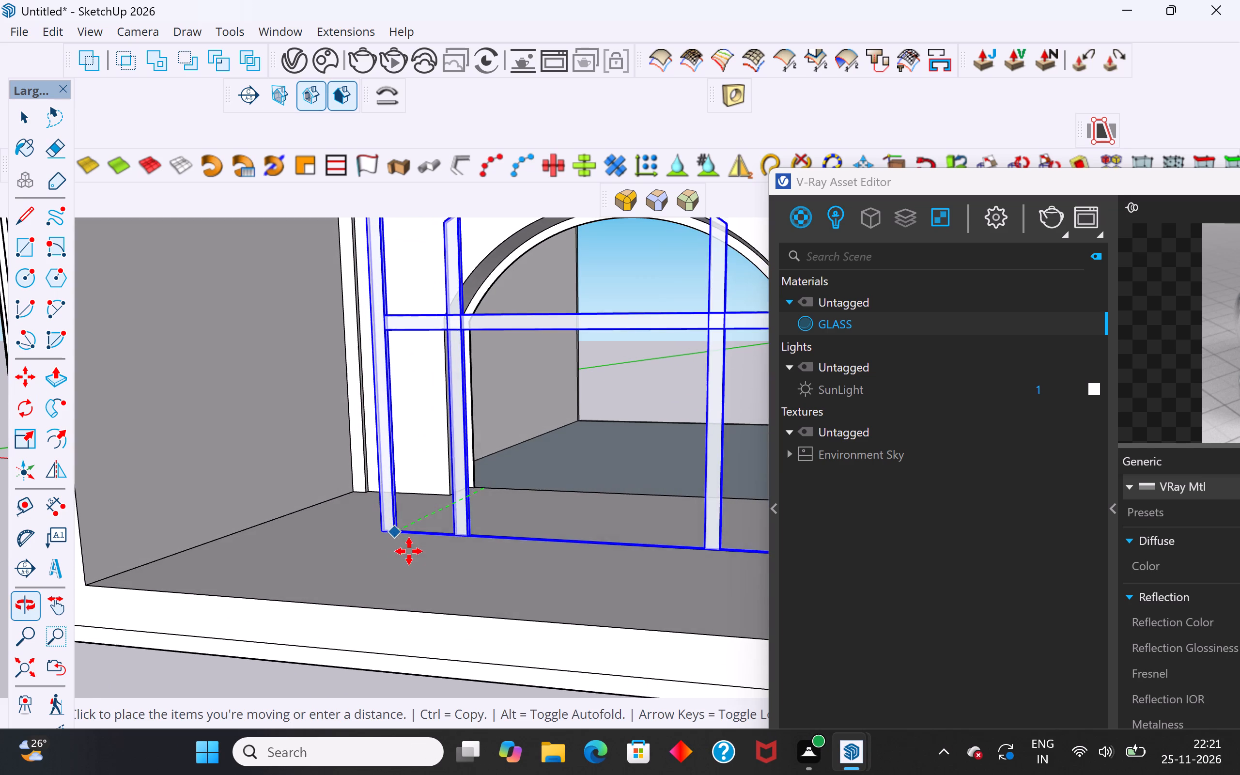
click(376, 536)
scroll(421, 588, down, 2)
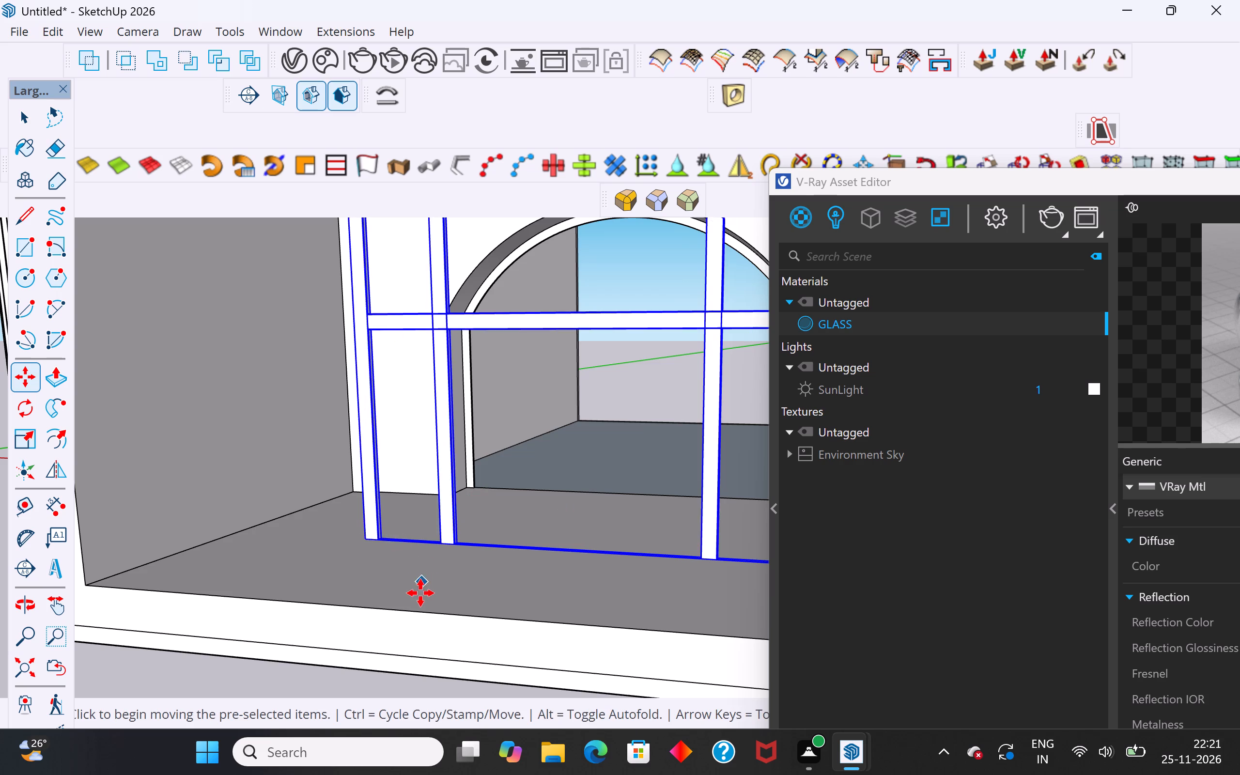
scroll(420, 593, down, 11)
click(31, 122)
click(177, 304)
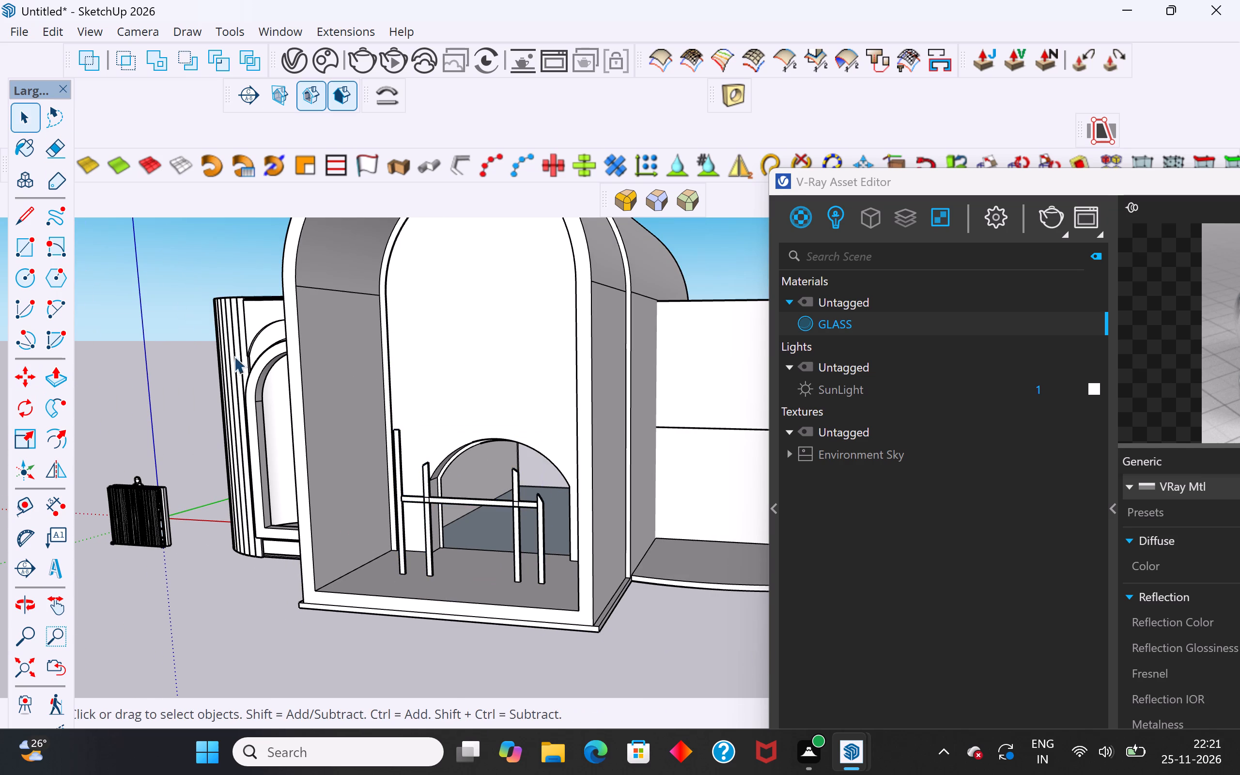
Push the top face of the frame's tall end post down level with the top of the adjacent upright bar.
middle_drag(396, 467, 441, 561)
scroll(422, 521, up, 13)
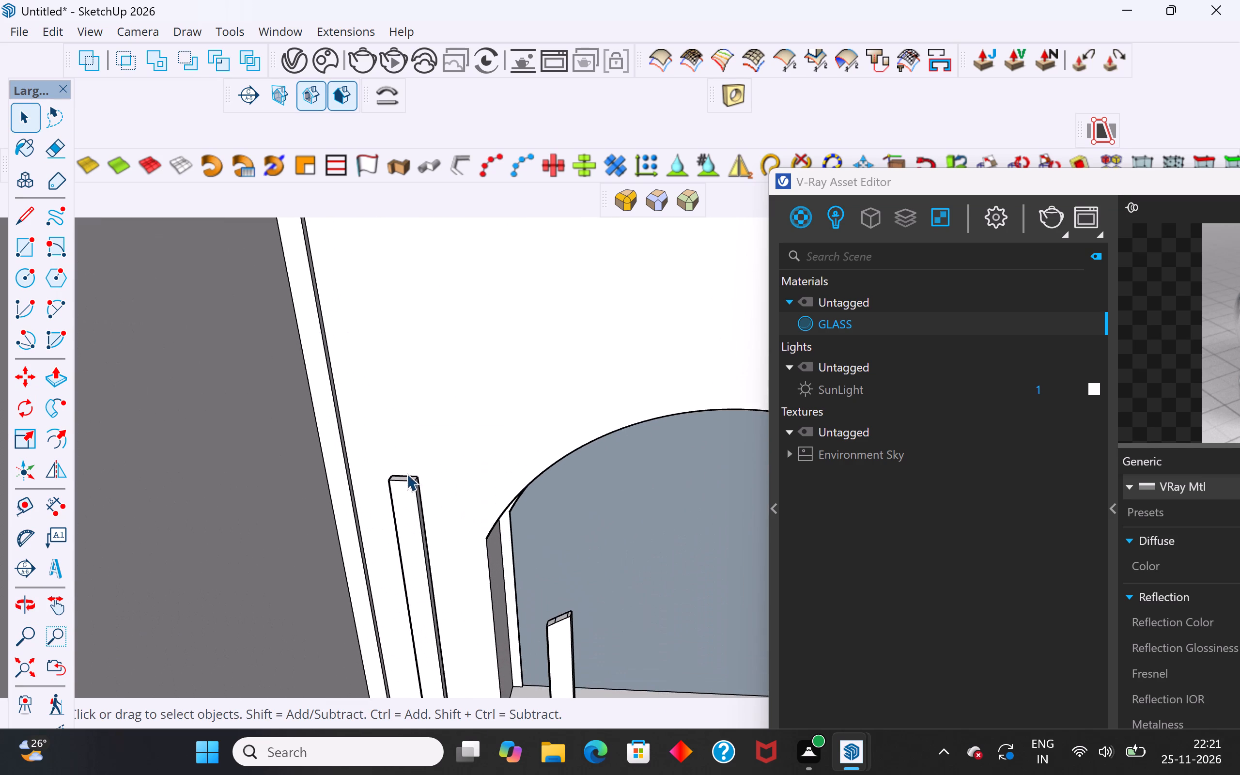
scroll(410, 478, up, 9)
click(410, 476)
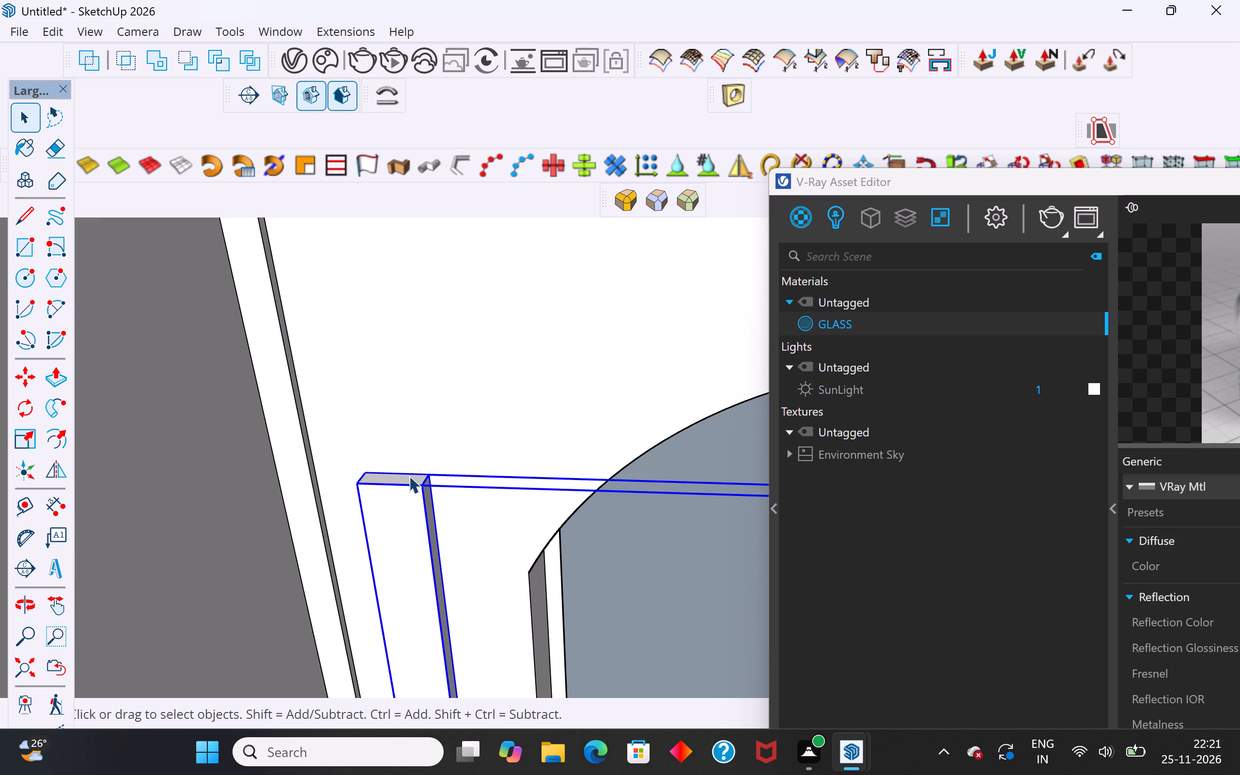
click(409, 476)
double_click(387, 476)
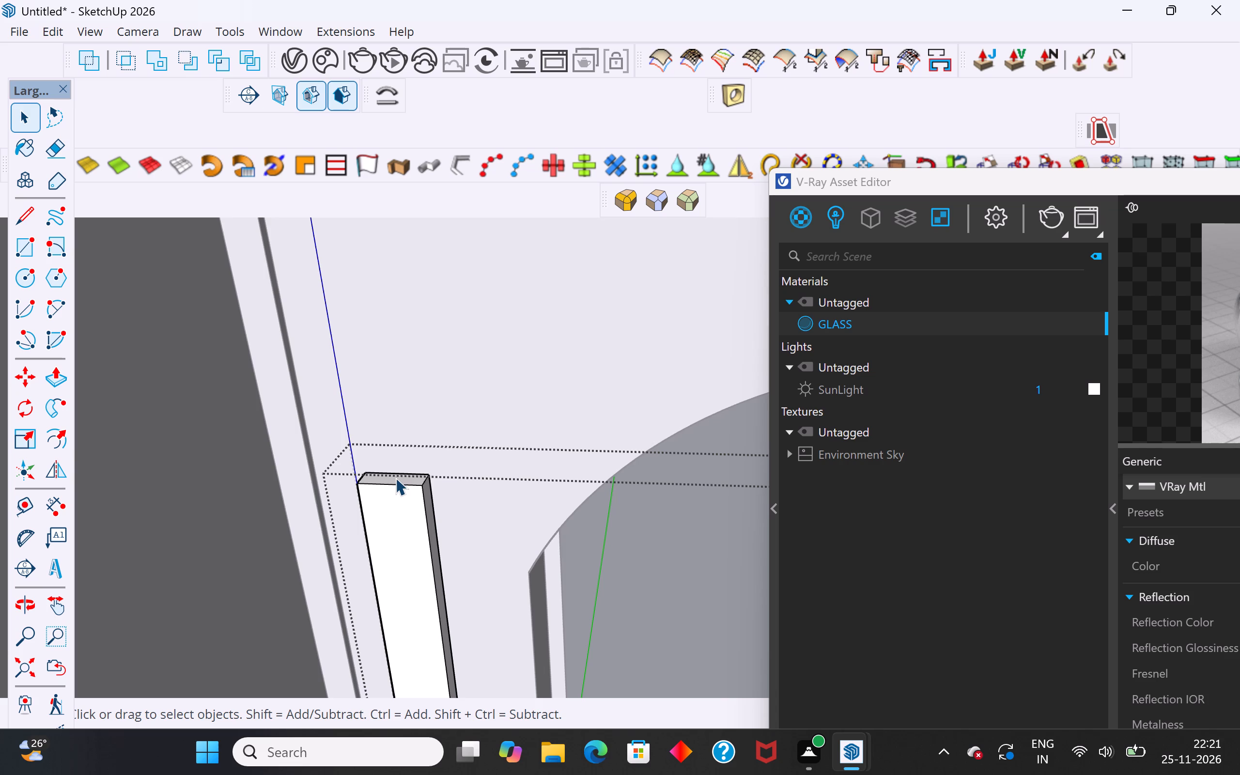
click(396, 478)
click(66, 383)
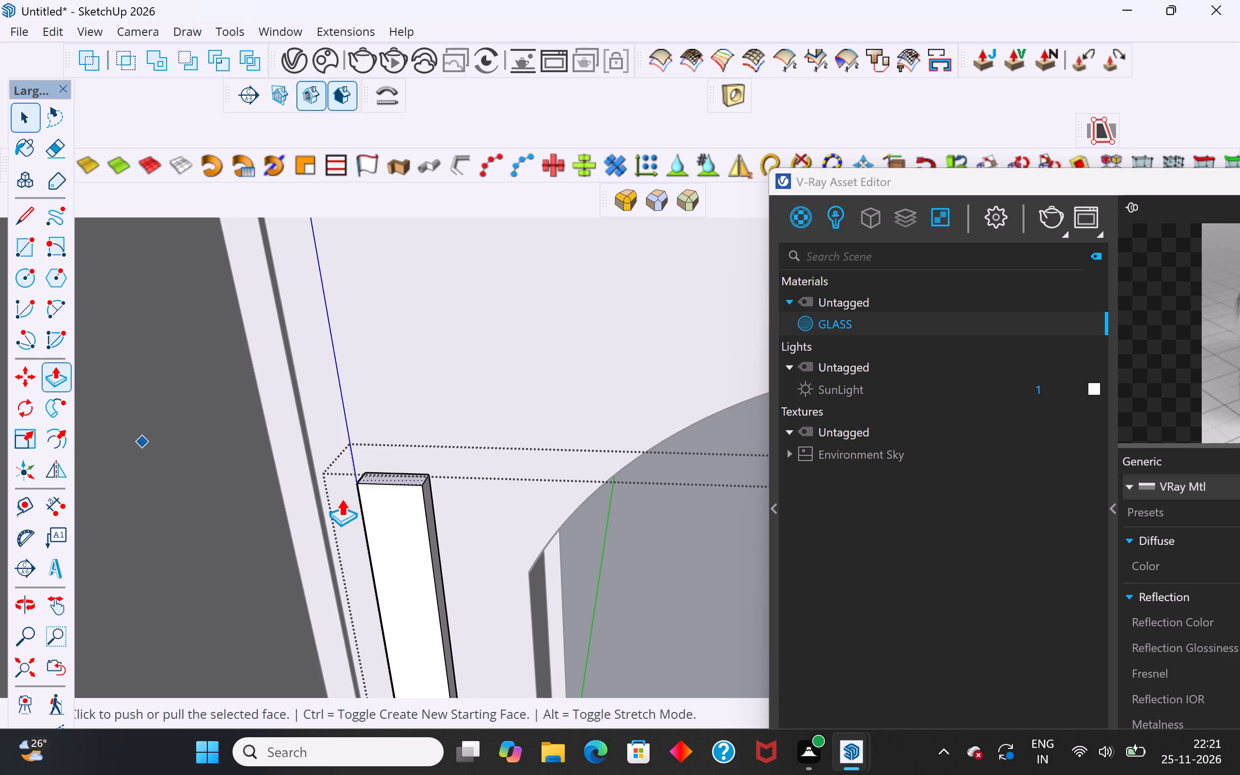
click(421, 485)
scroll(421, 485, down, 8)
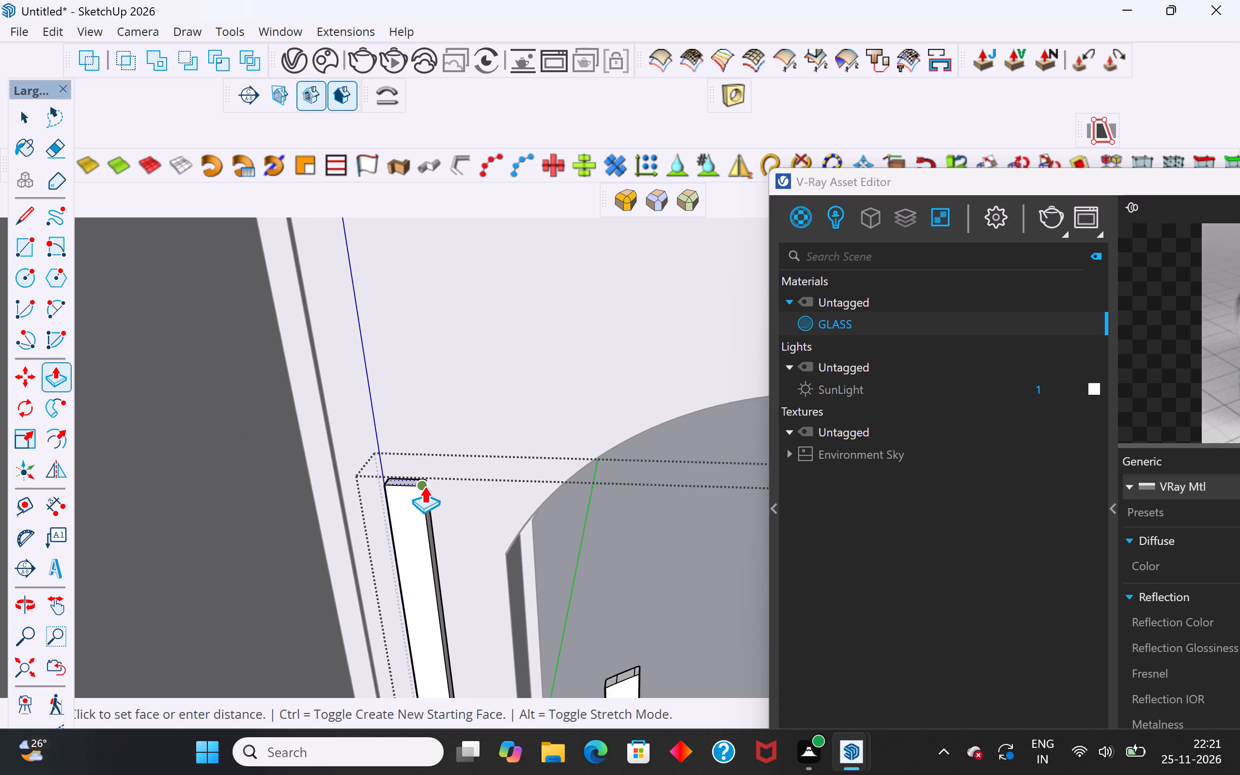
scroll(424, 486, down, 3)
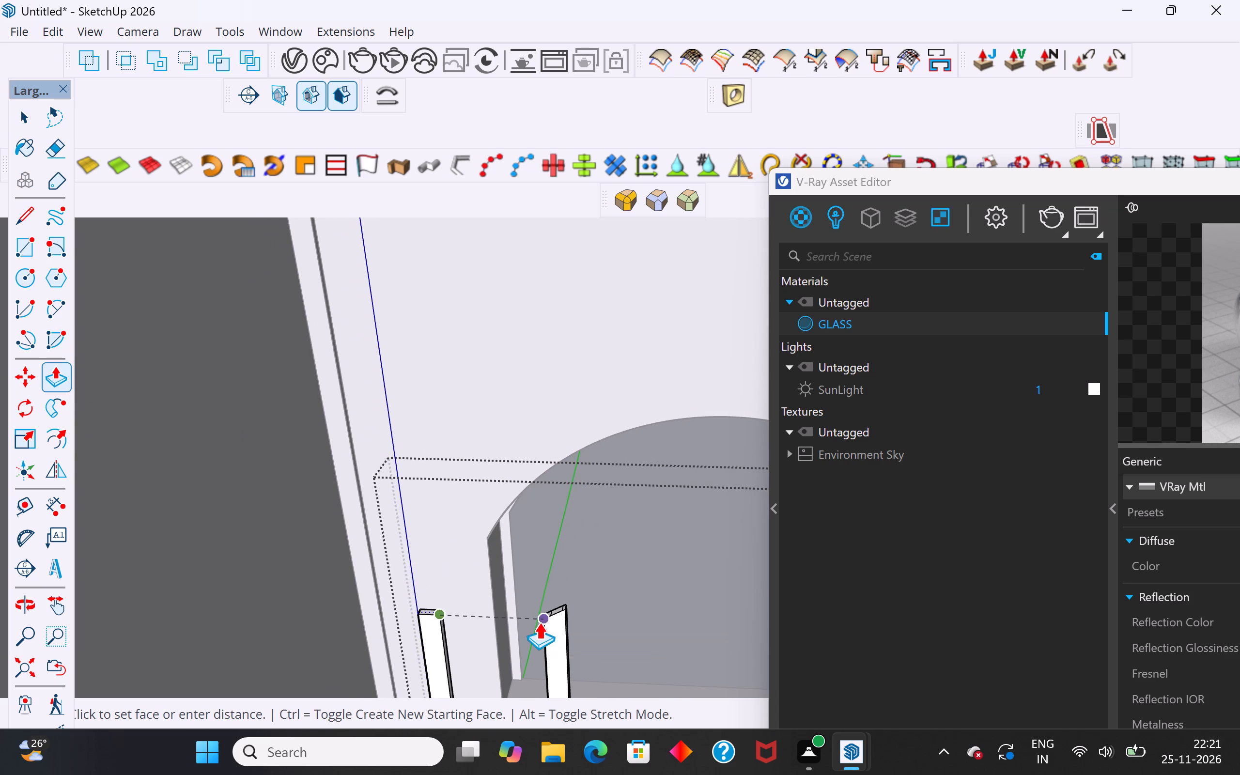
click(539, 622)
click(23, 121)
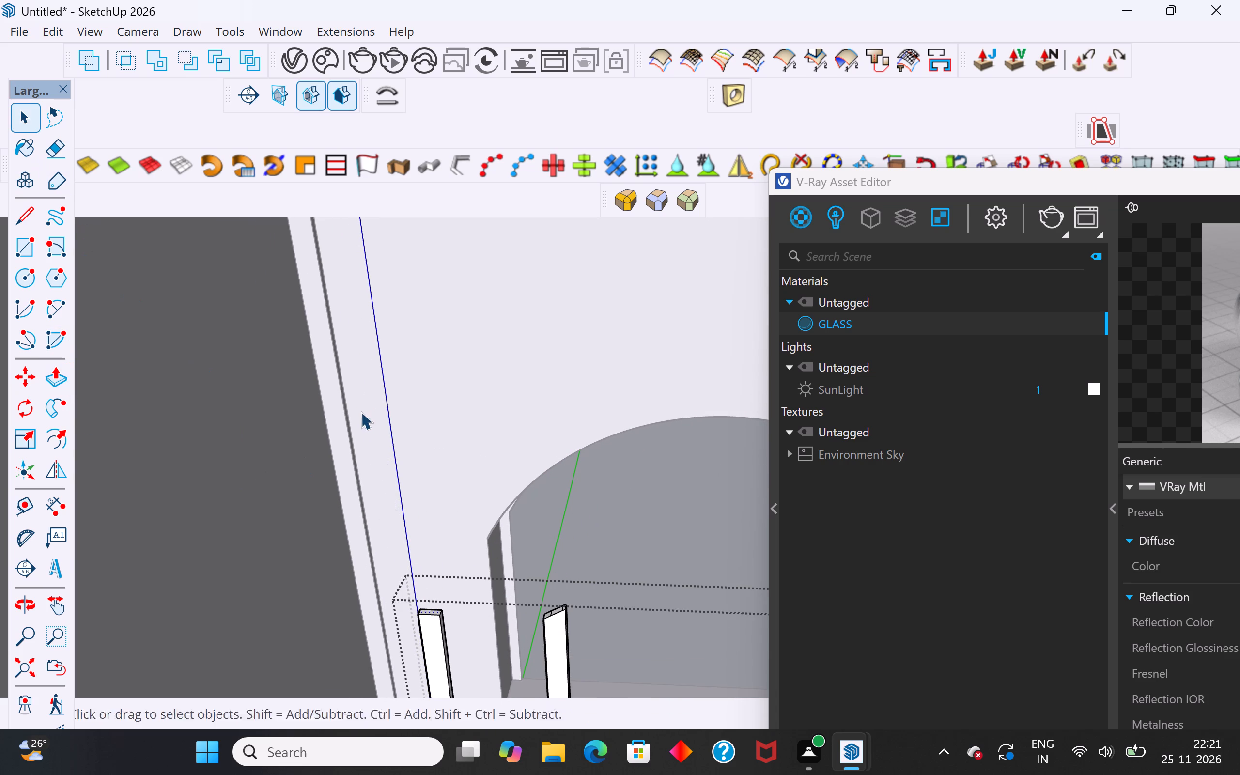
scroll(361, 412, down, 6)
scroll(377, 450, down, 2)
click(183, 609)
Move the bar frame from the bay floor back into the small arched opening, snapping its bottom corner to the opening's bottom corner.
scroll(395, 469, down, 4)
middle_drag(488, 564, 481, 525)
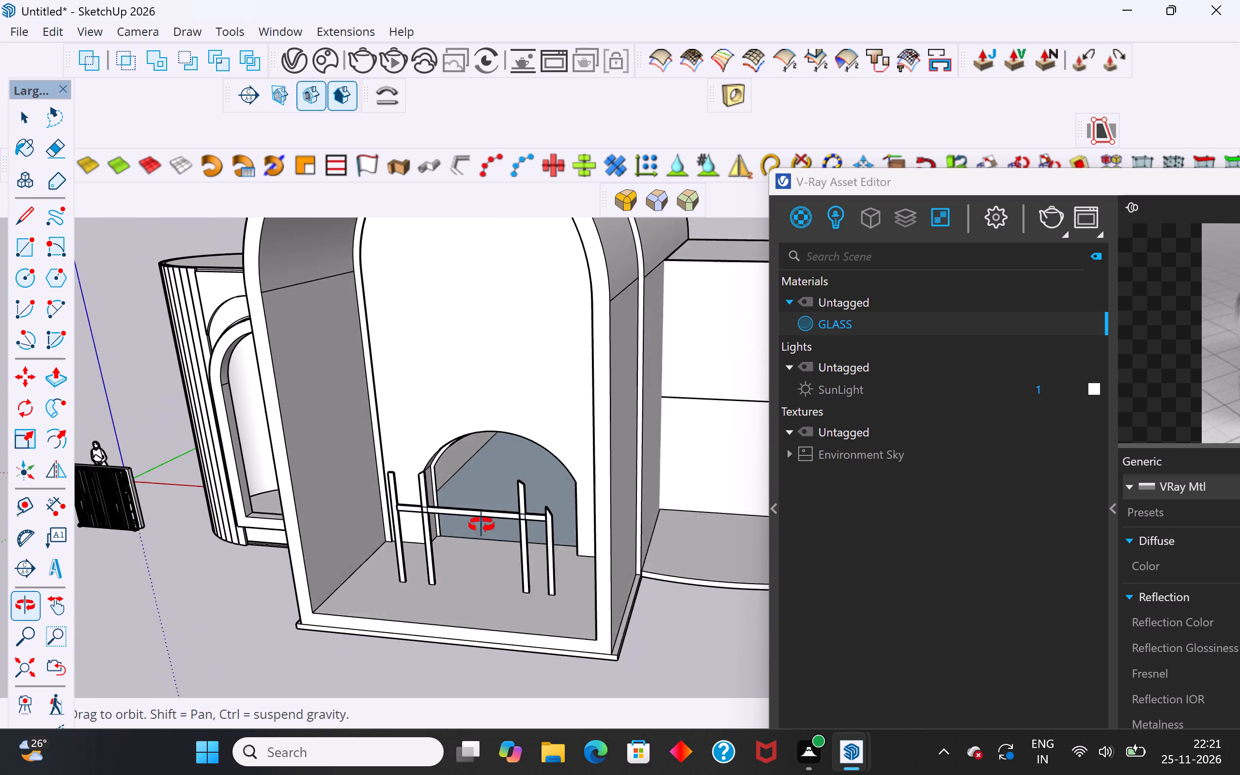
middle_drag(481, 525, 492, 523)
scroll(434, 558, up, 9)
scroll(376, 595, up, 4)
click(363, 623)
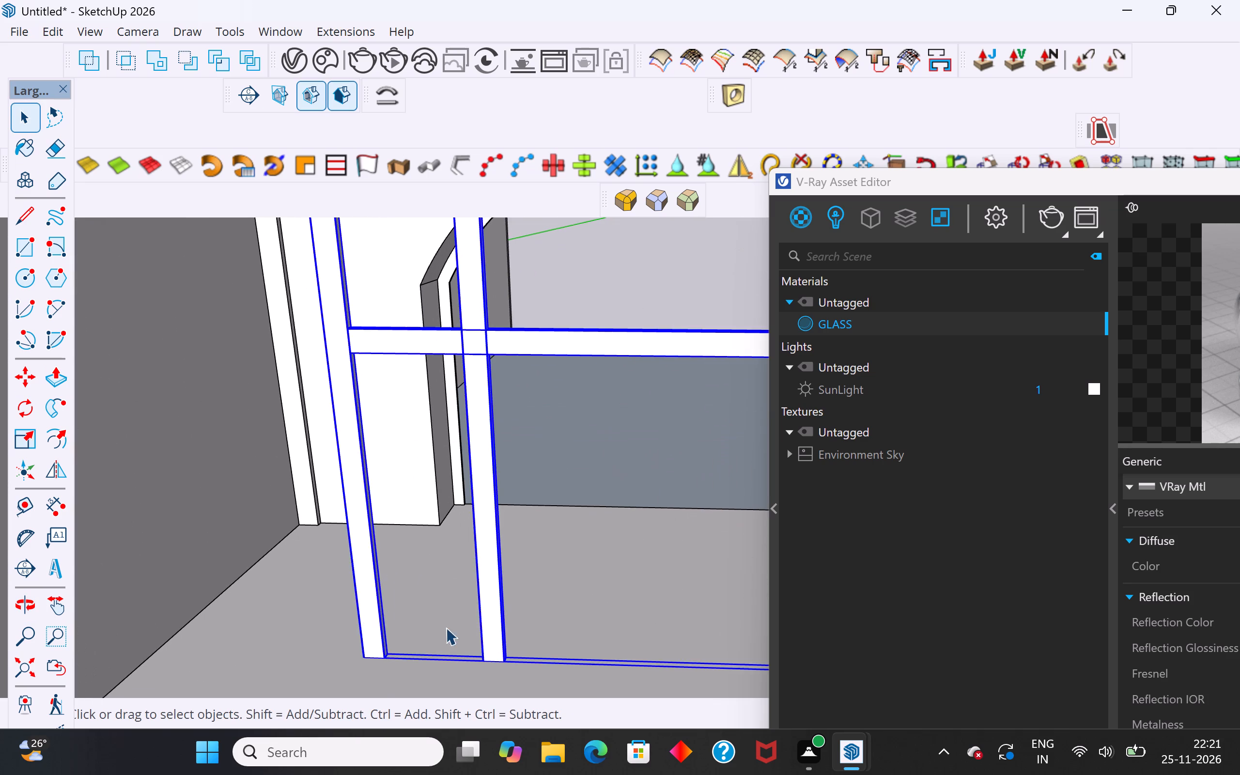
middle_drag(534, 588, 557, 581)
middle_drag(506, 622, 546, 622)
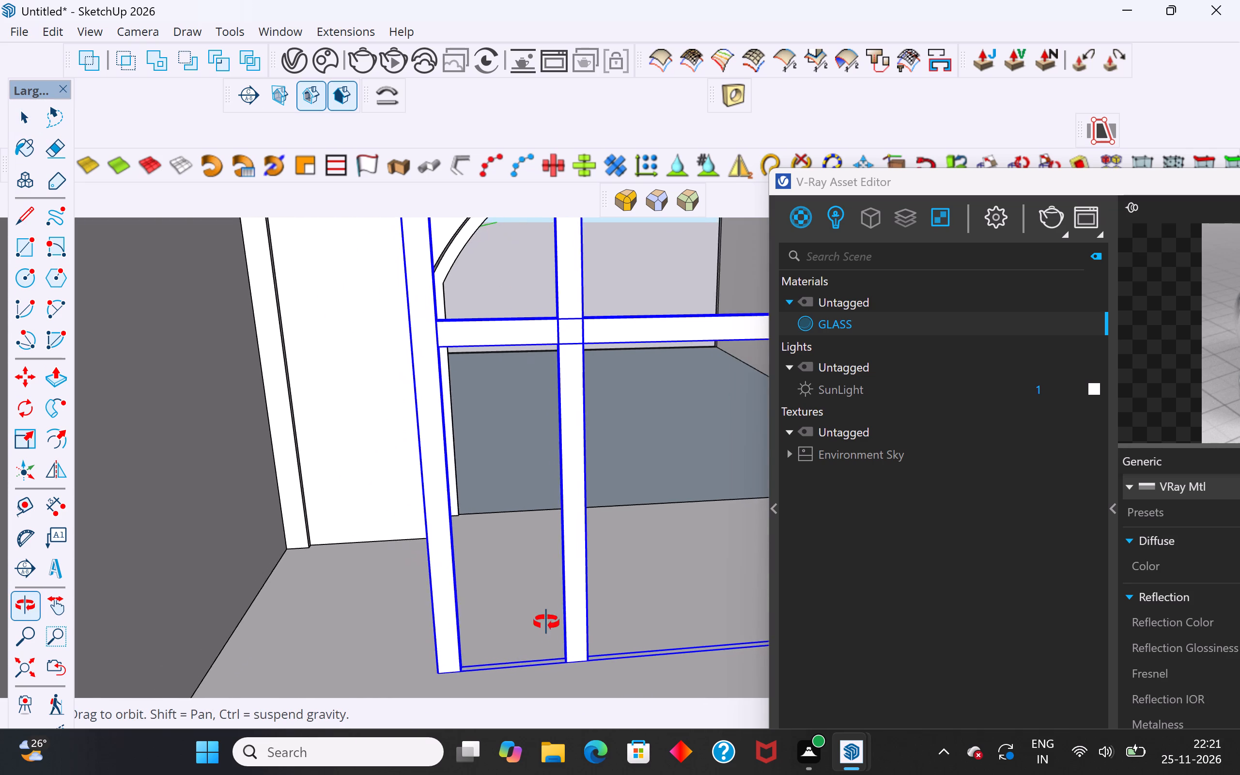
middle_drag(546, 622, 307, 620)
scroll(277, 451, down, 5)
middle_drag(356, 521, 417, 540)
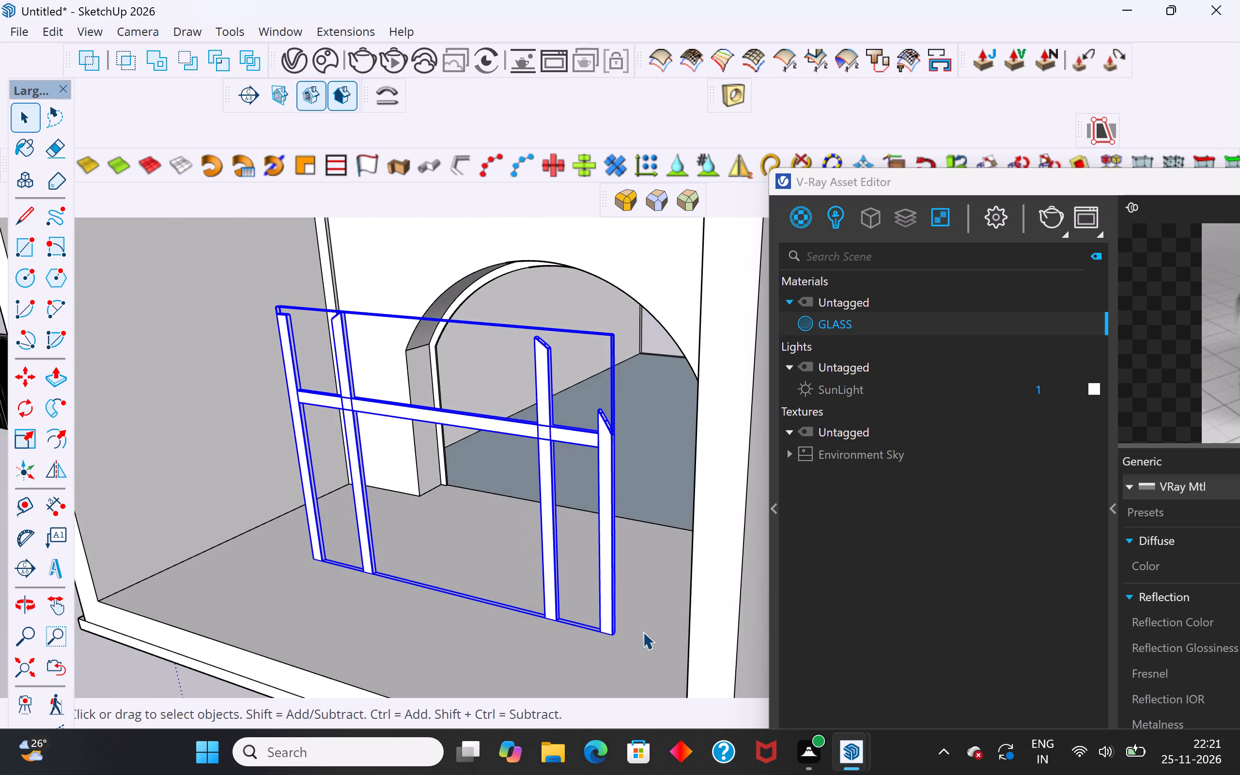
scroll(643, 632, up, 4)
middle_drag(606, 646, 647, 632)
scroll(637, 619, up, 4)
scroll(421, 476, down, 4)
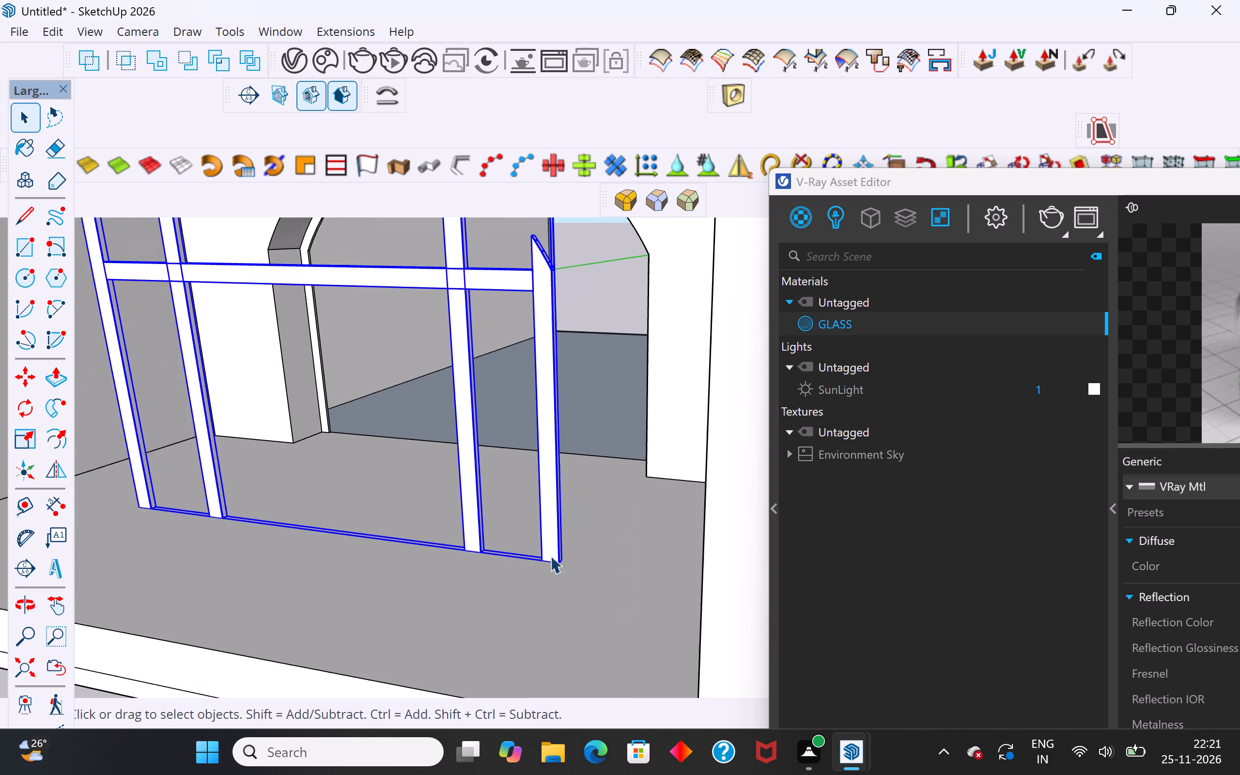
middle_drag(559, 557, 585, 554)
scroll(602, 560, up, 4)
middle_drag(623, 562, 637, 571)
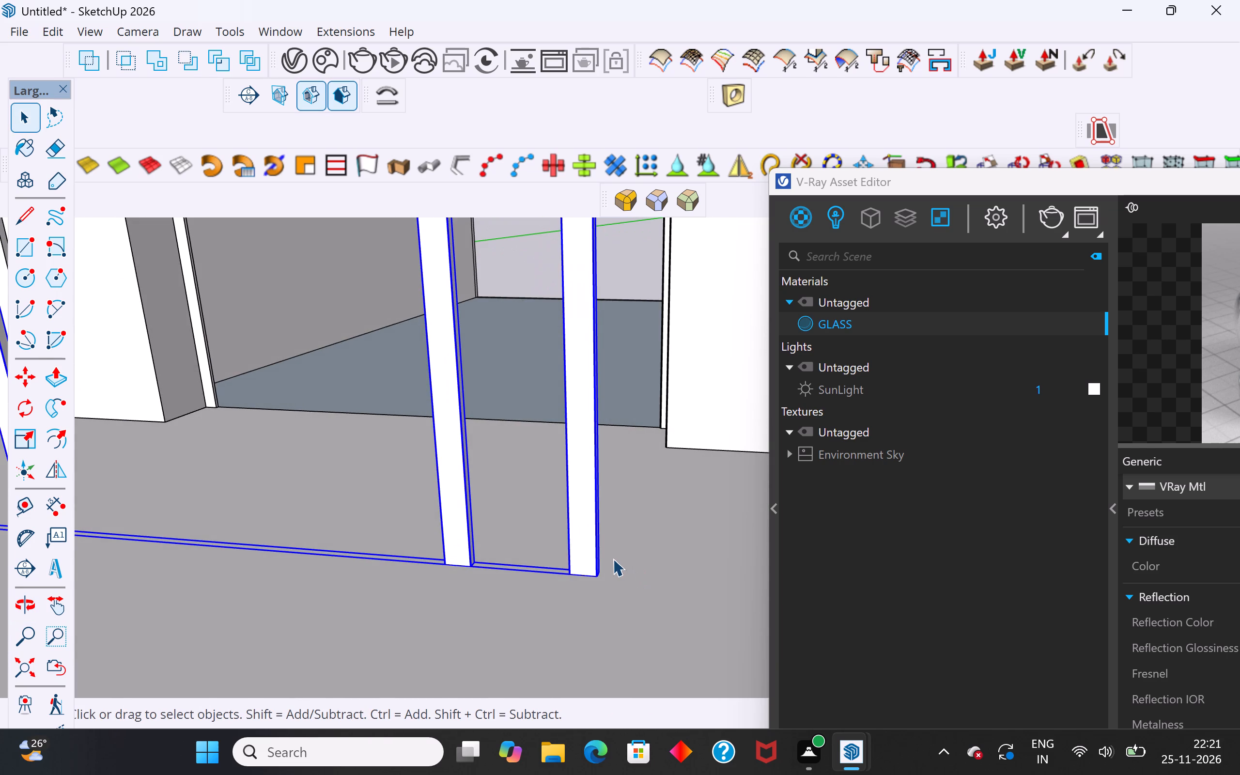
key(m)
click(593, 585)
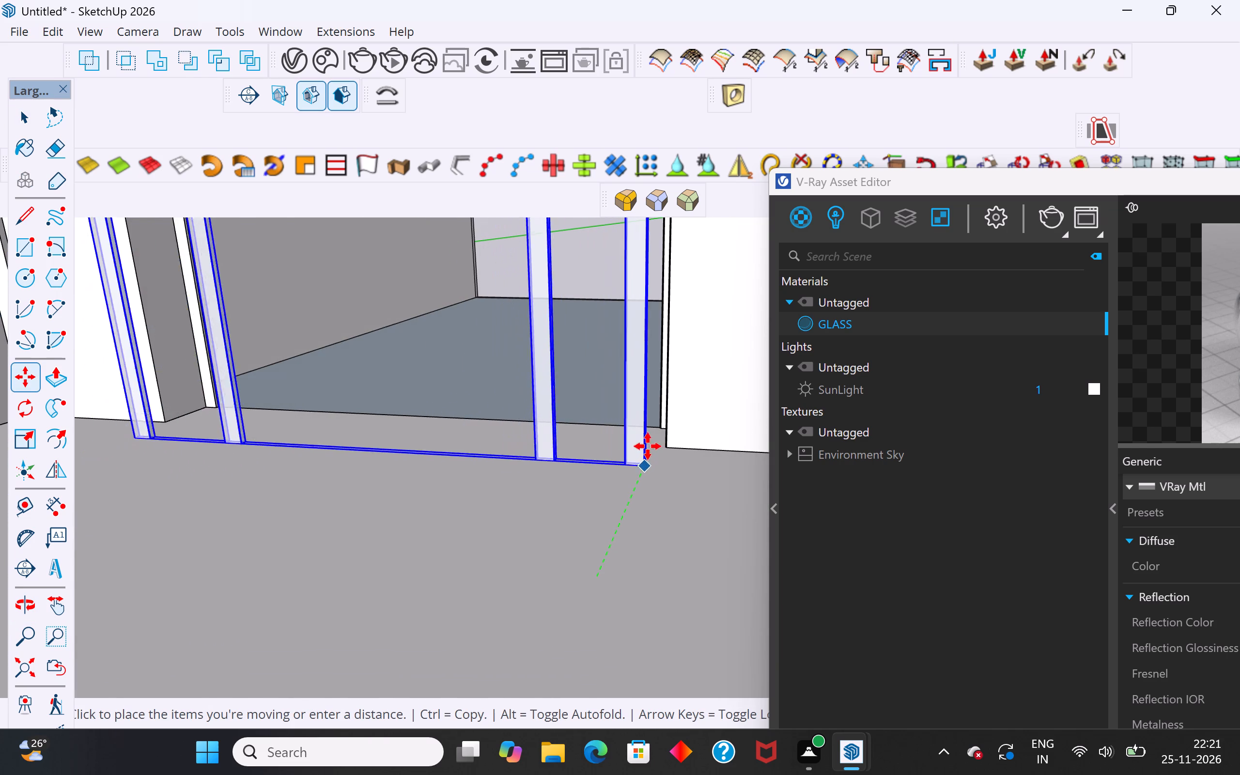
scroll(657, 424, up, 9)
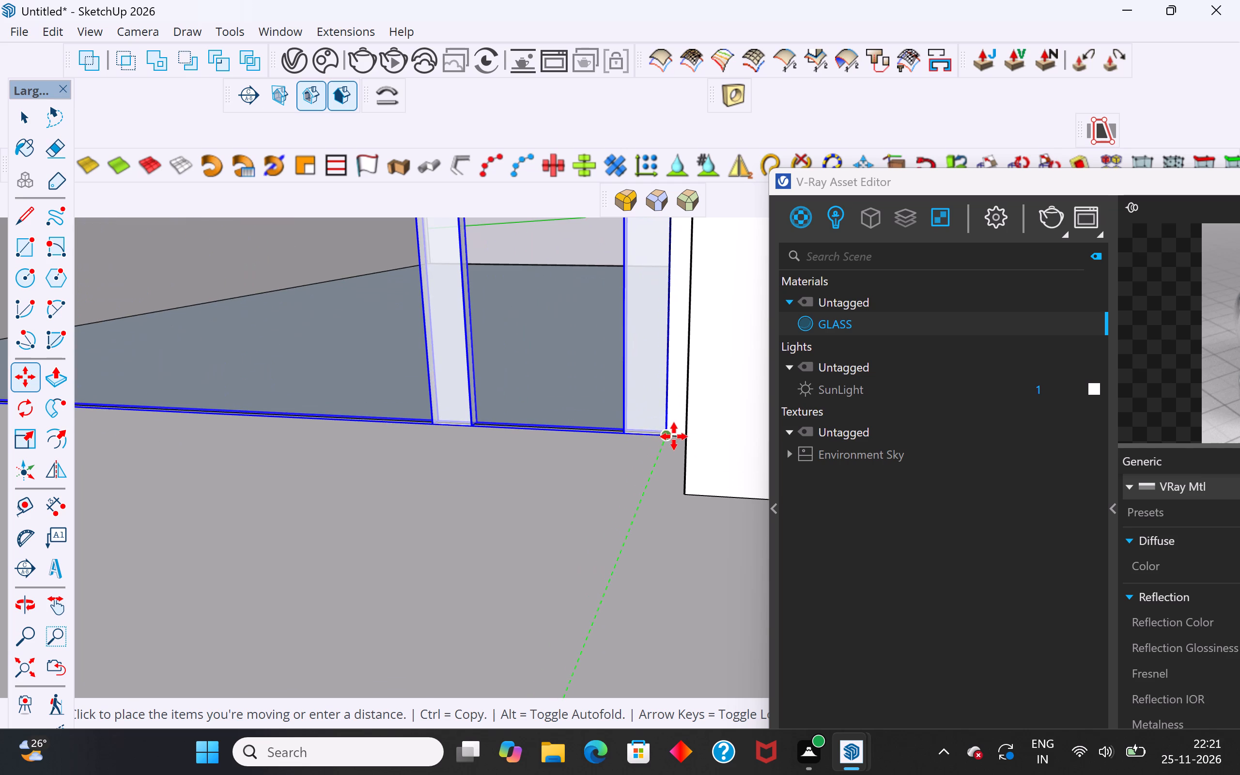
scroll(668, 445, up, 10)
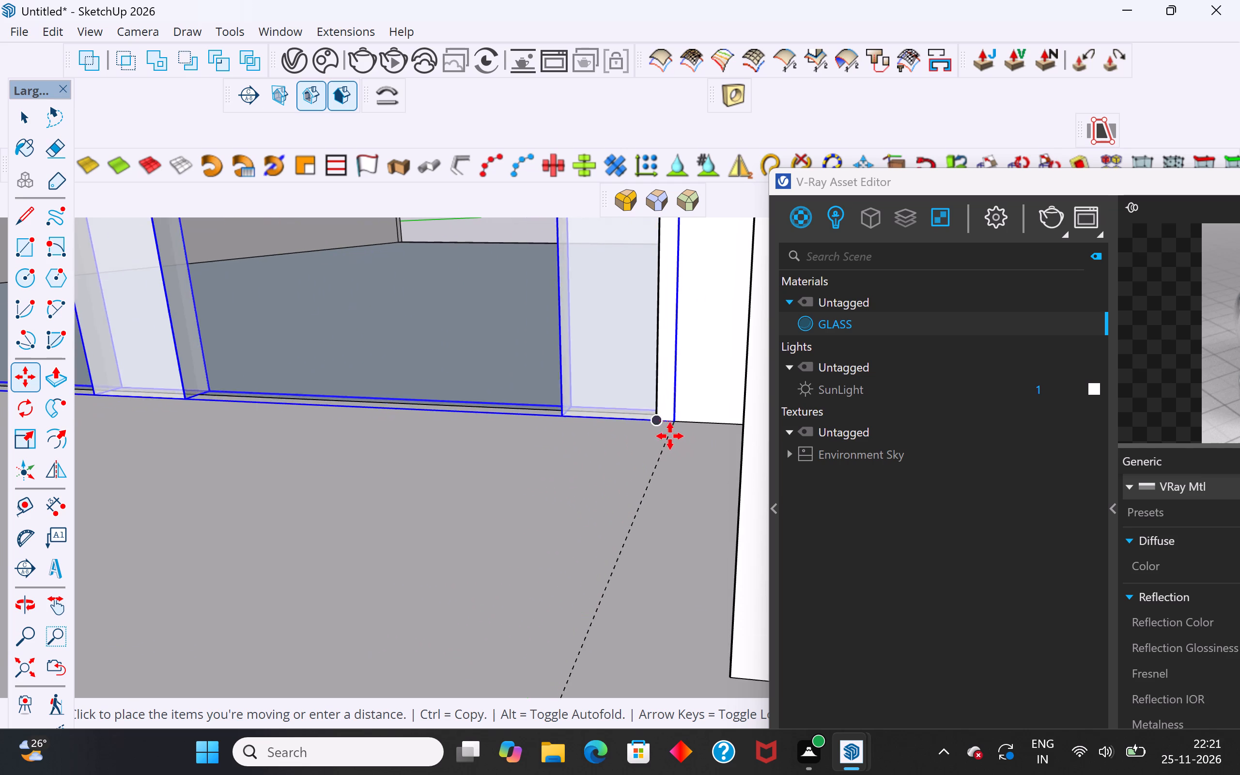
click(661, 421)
Examine how the bar frame's end posts and uprights sit against the curve of the small arched opening.
scroll(632, 559, down, 5)
scroll(632, 560, up, 1)
scroll(632, 560, down, 15)
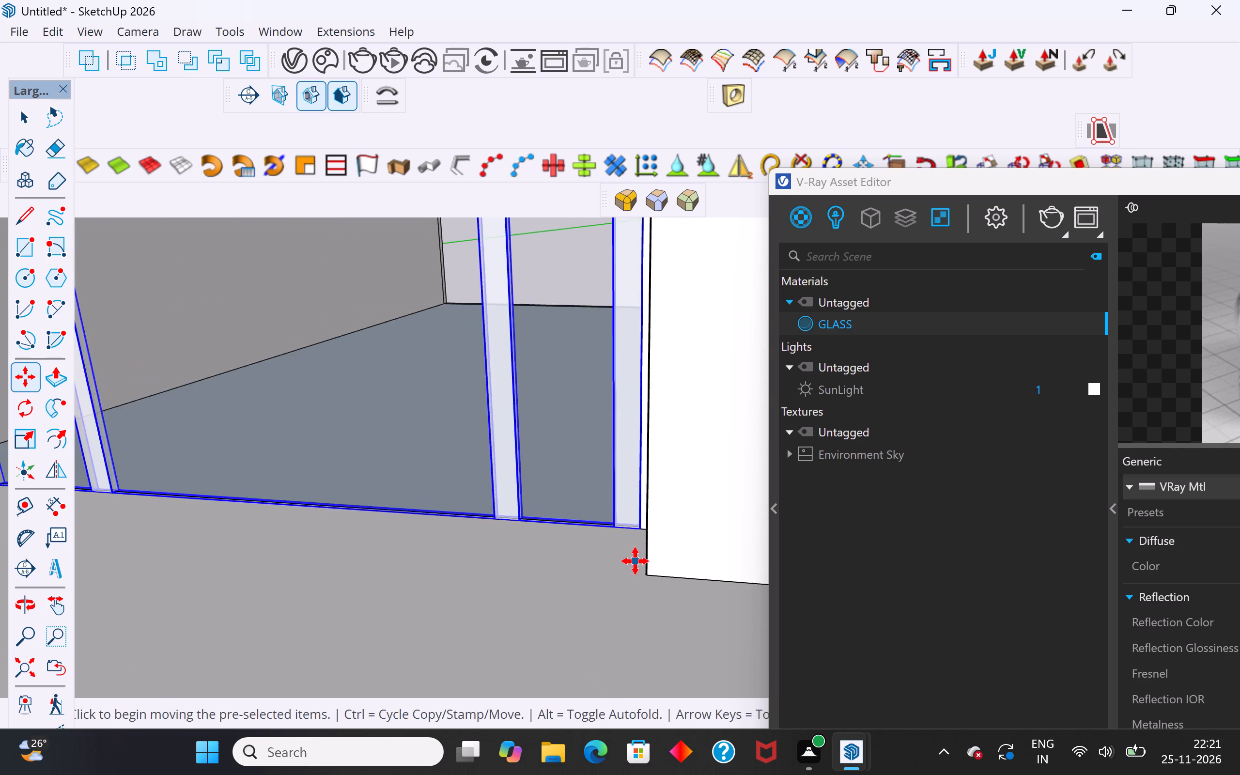
scroll(635, 561, down, 11)
middle_drag(636, 561, 671, 524)
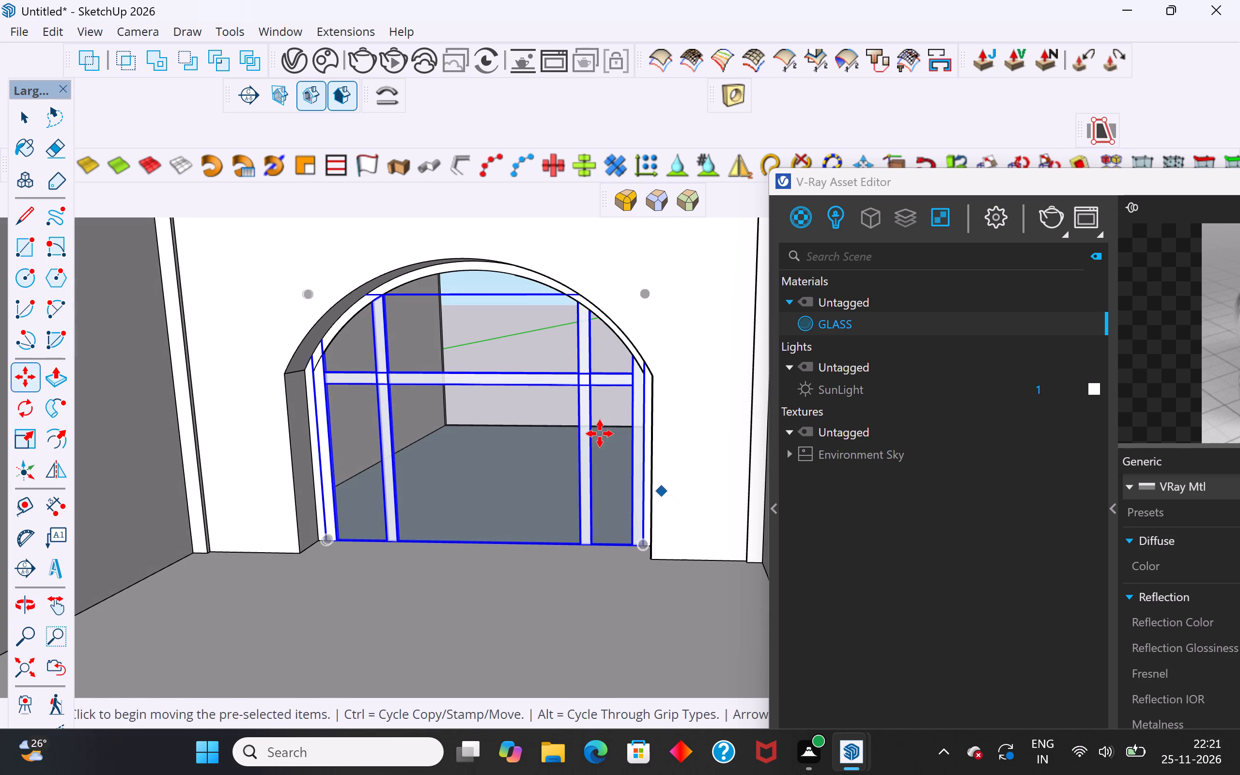
scroll(492, 363, up, 3)
middle_drag(402, 297, 423, 255)
scroll(522, 432, down, 1)
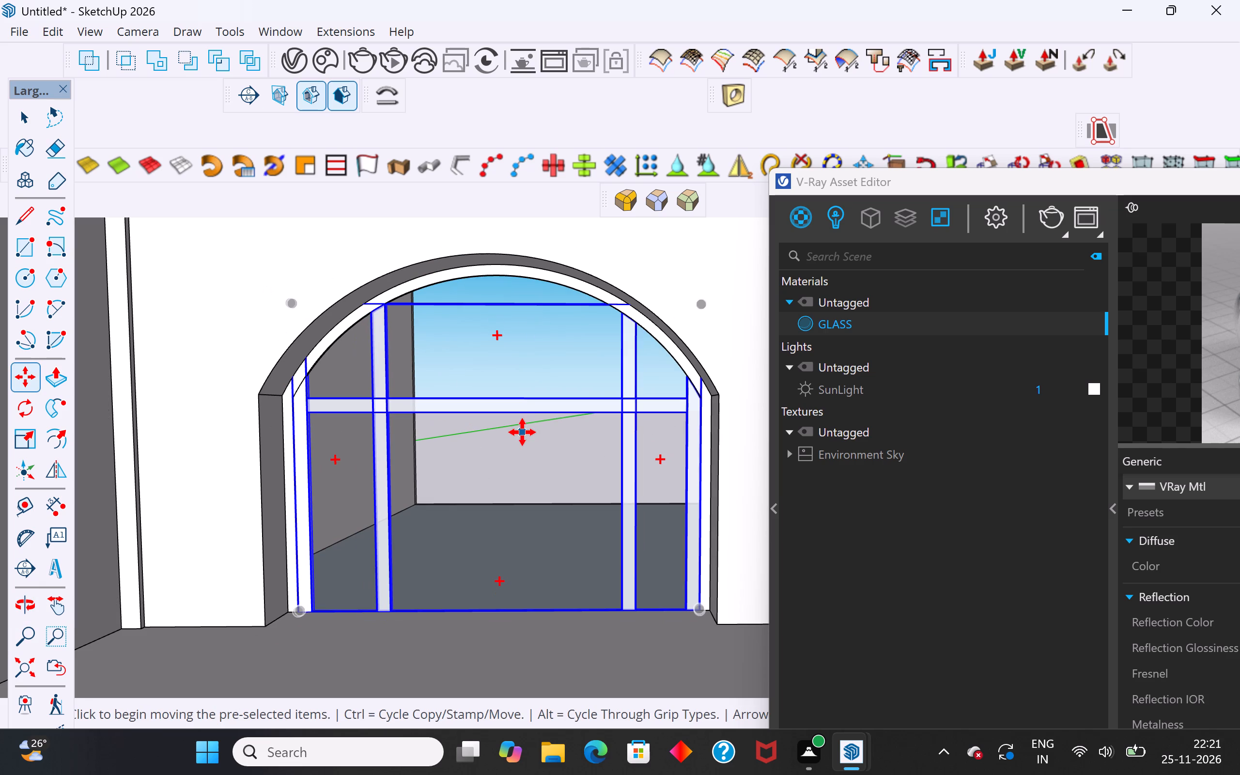
scroll(357, 387, down, 5)
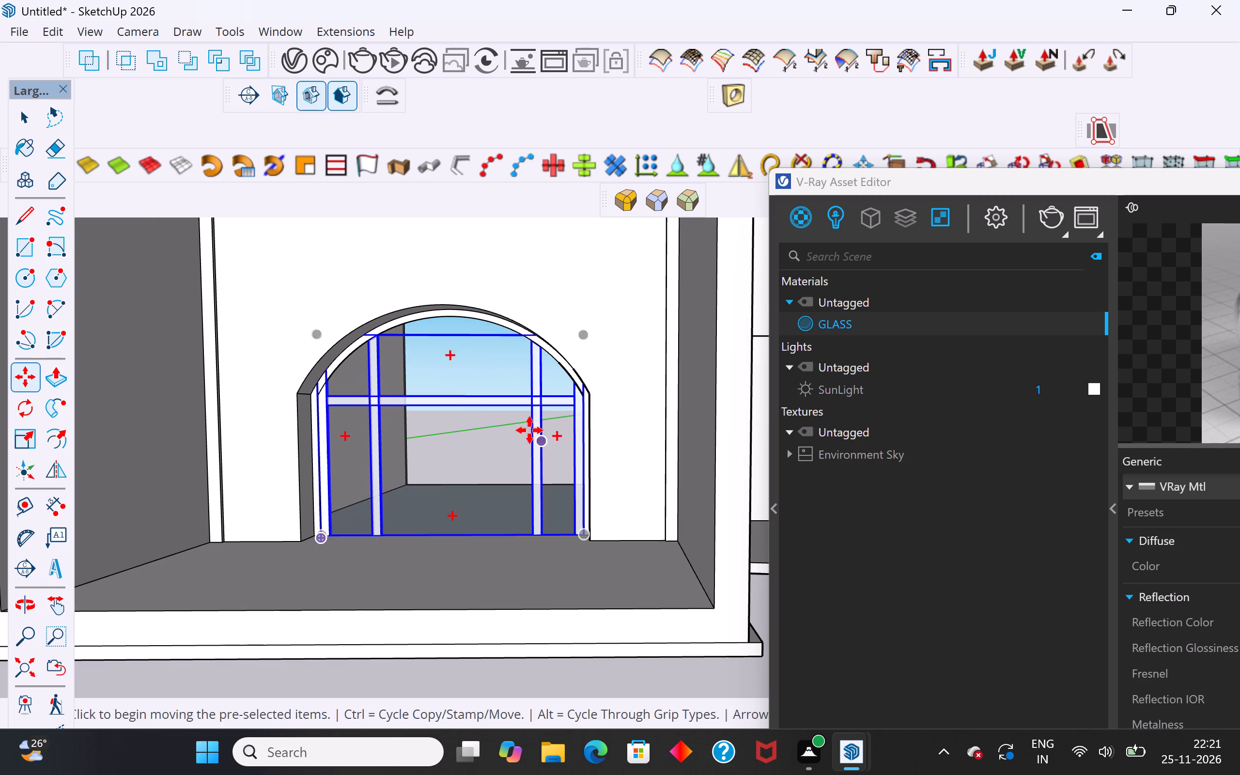
drag(0, 303, 36, 319)
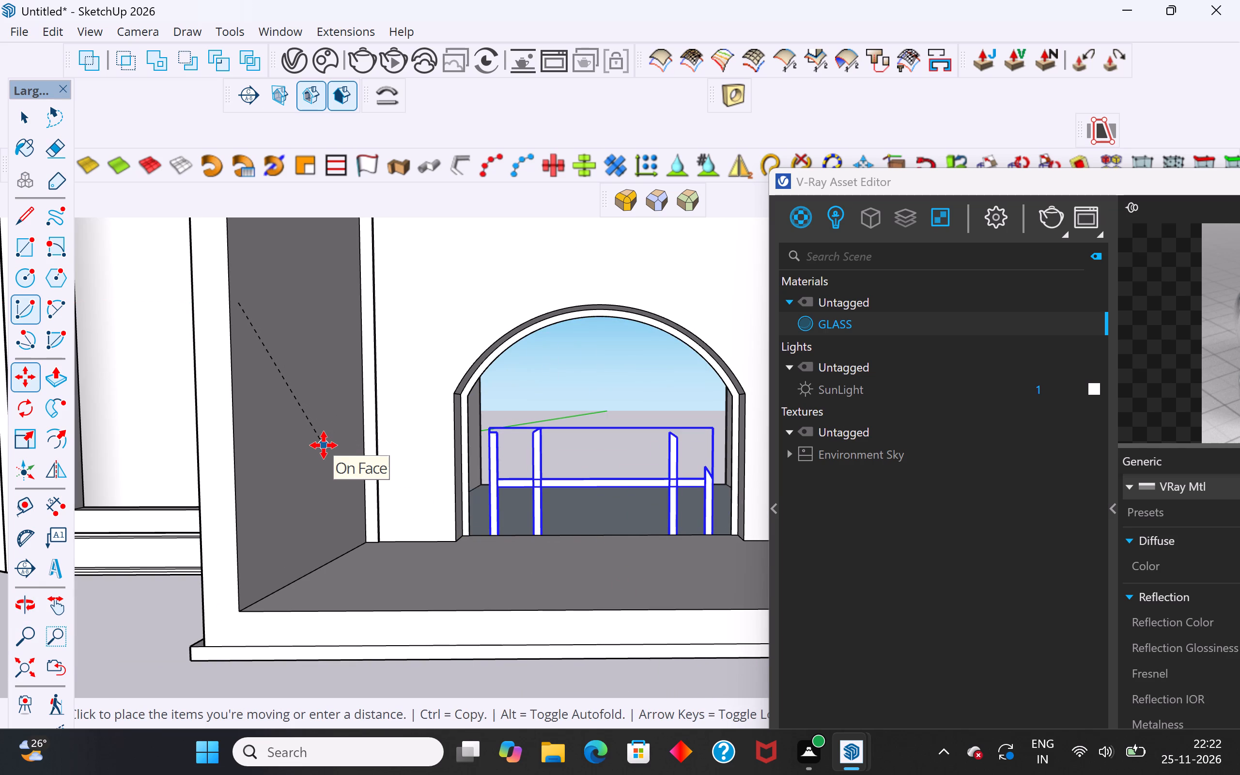
key(Escape)
click(21, 119)
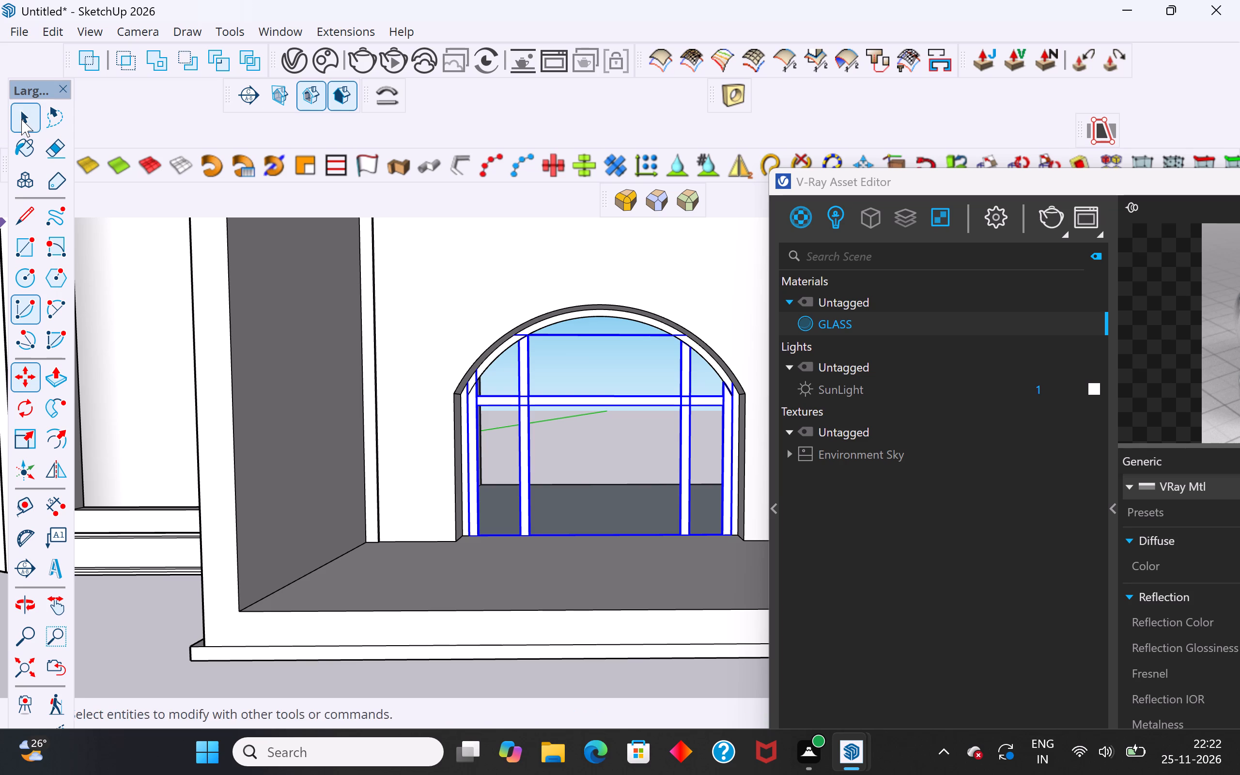
click(593, 452)
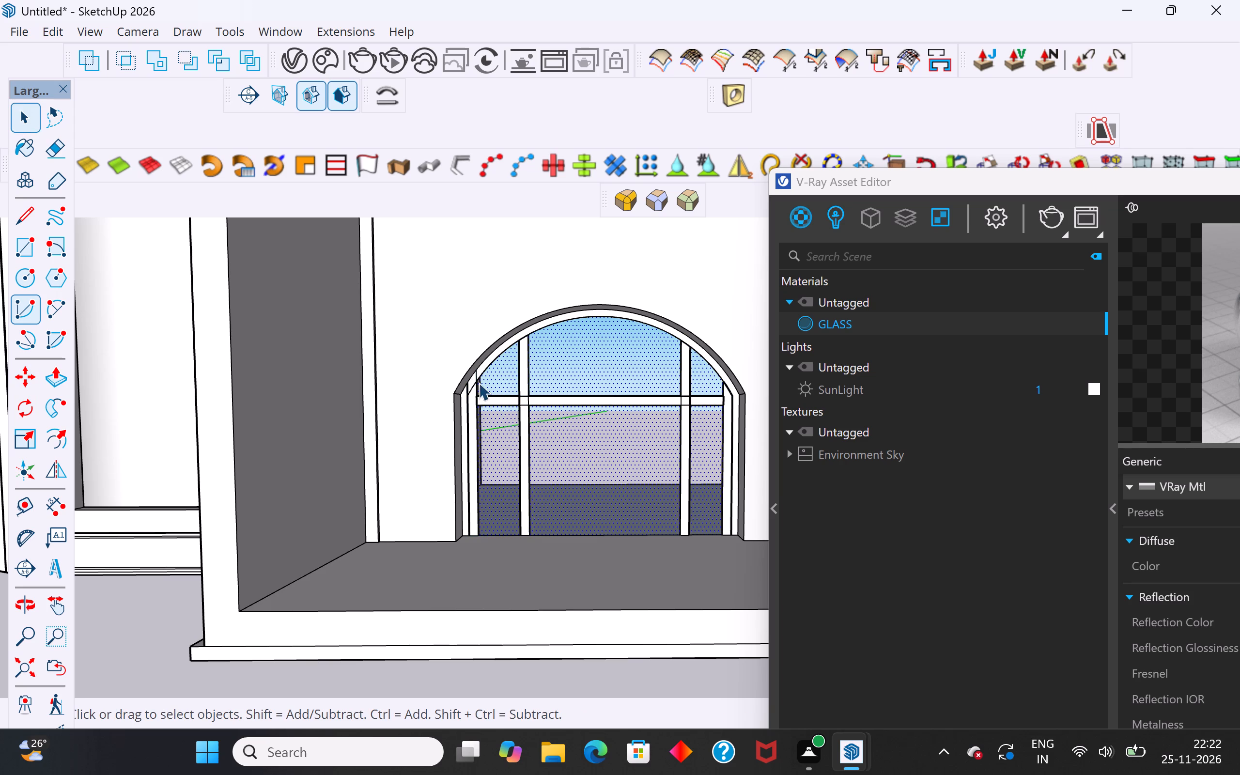
Move the bar frame by its bottom corner straight out of the small arched opening onto the bay floor in front.
scroll(477, 379, up, 13)
click(471, 433)
scroll(497, 453, down, 8)
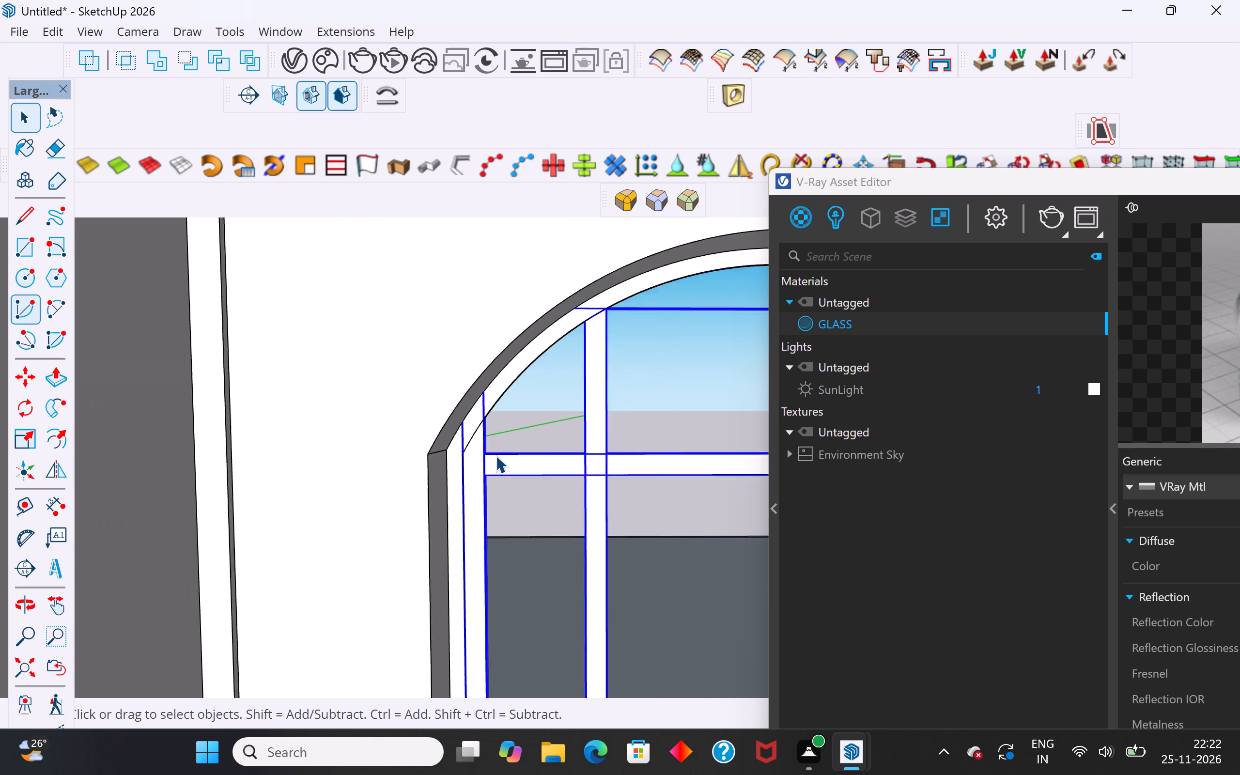
scroll(496, 455, down, 10)
scroll(501, 552, up, 4)
middle_drag(547, 557, 490, 568)
scroll(486, 559, up, 4)
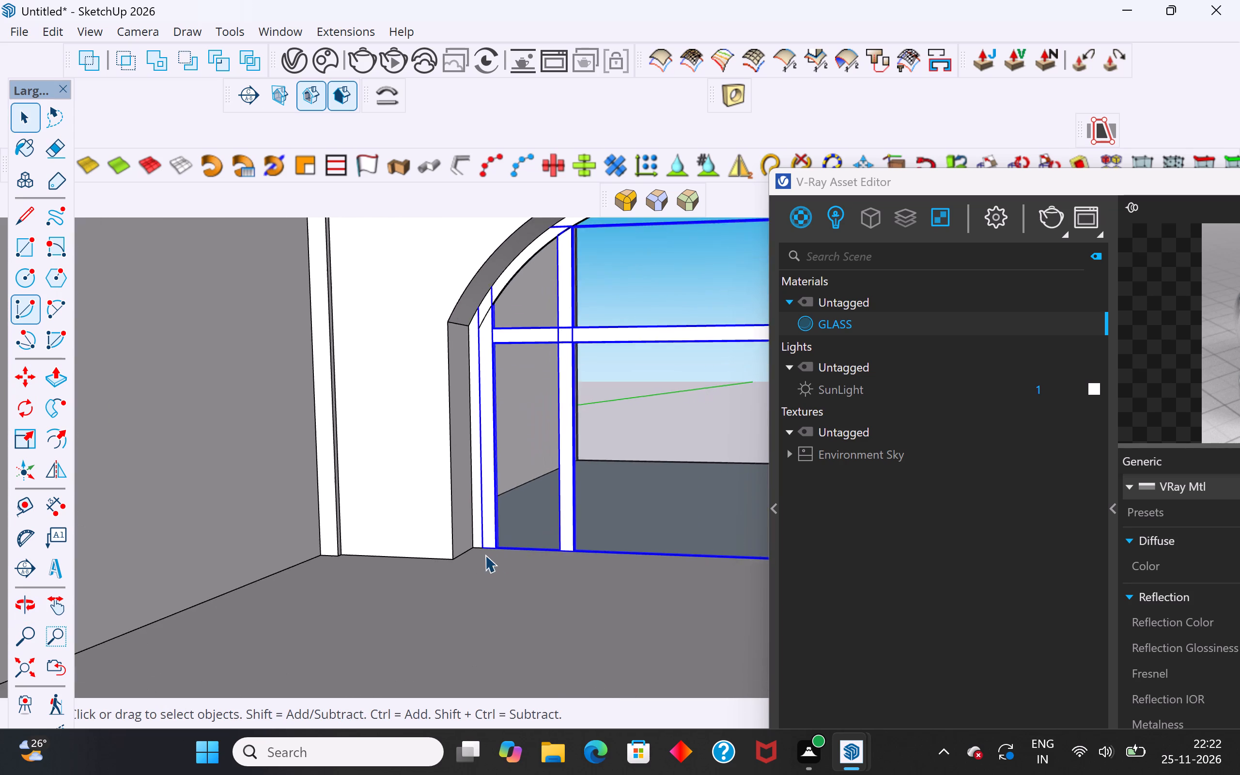
scroll(485, 555, up, 5)
scroll(492, 534, down, 4)
scroll(414, 479, down, 6)
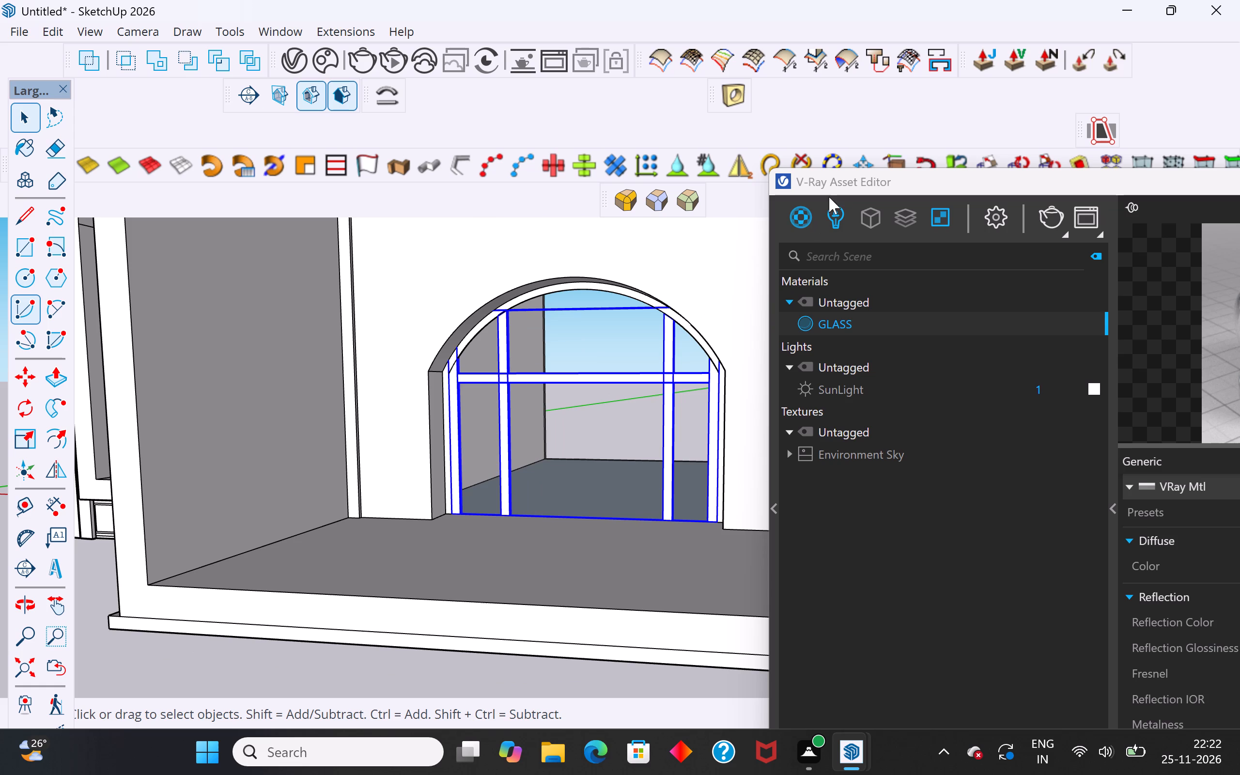
drag(842, 182, 1034, 186)
middle_drag(740, 421, 719, 432)
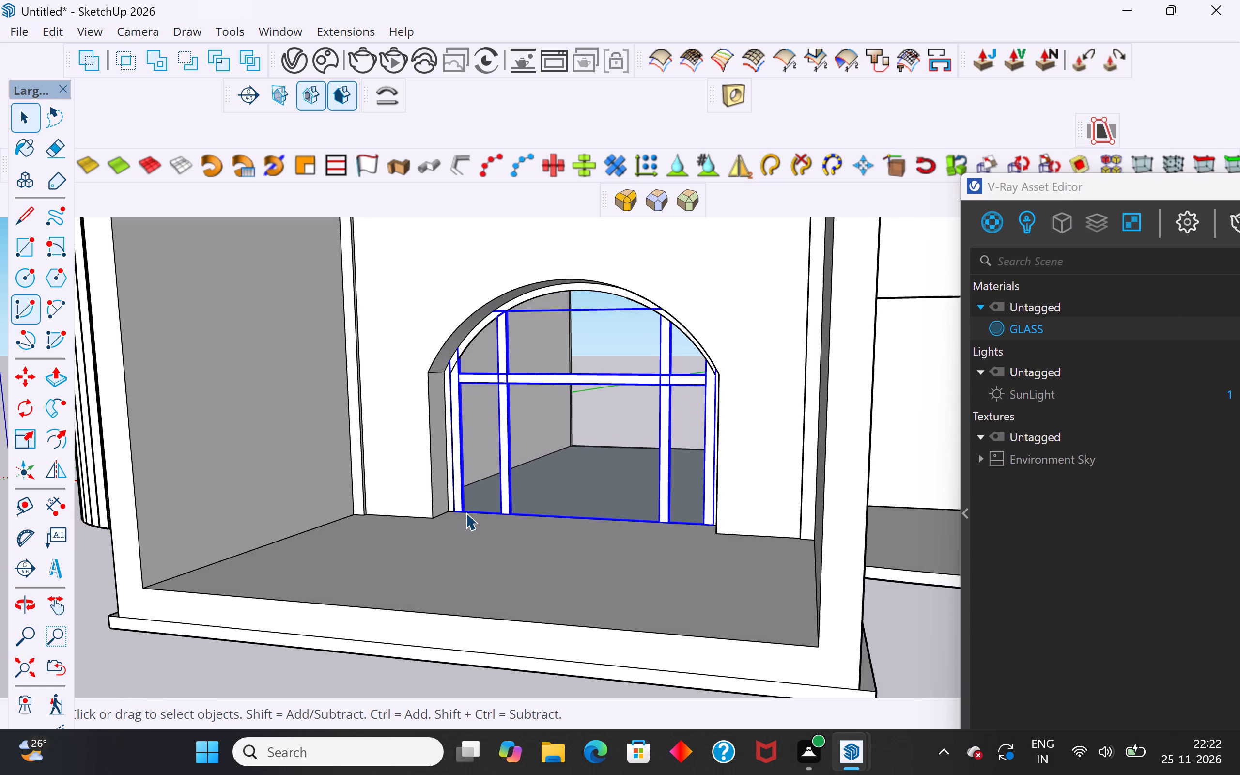
scroll(465, 513, up, 4)
middle_drag(508, 573, 485, 605)
scroll(461, 541, up, 1)
key(m)
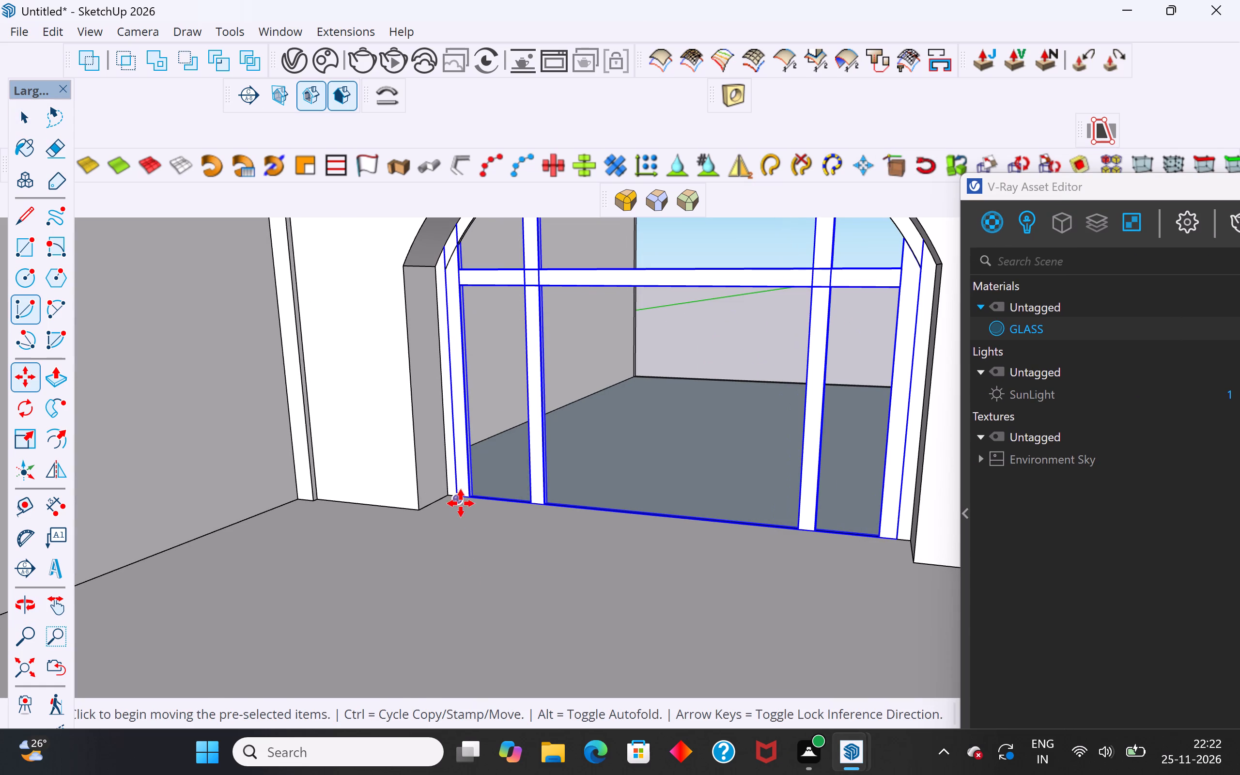
click(456, 498)
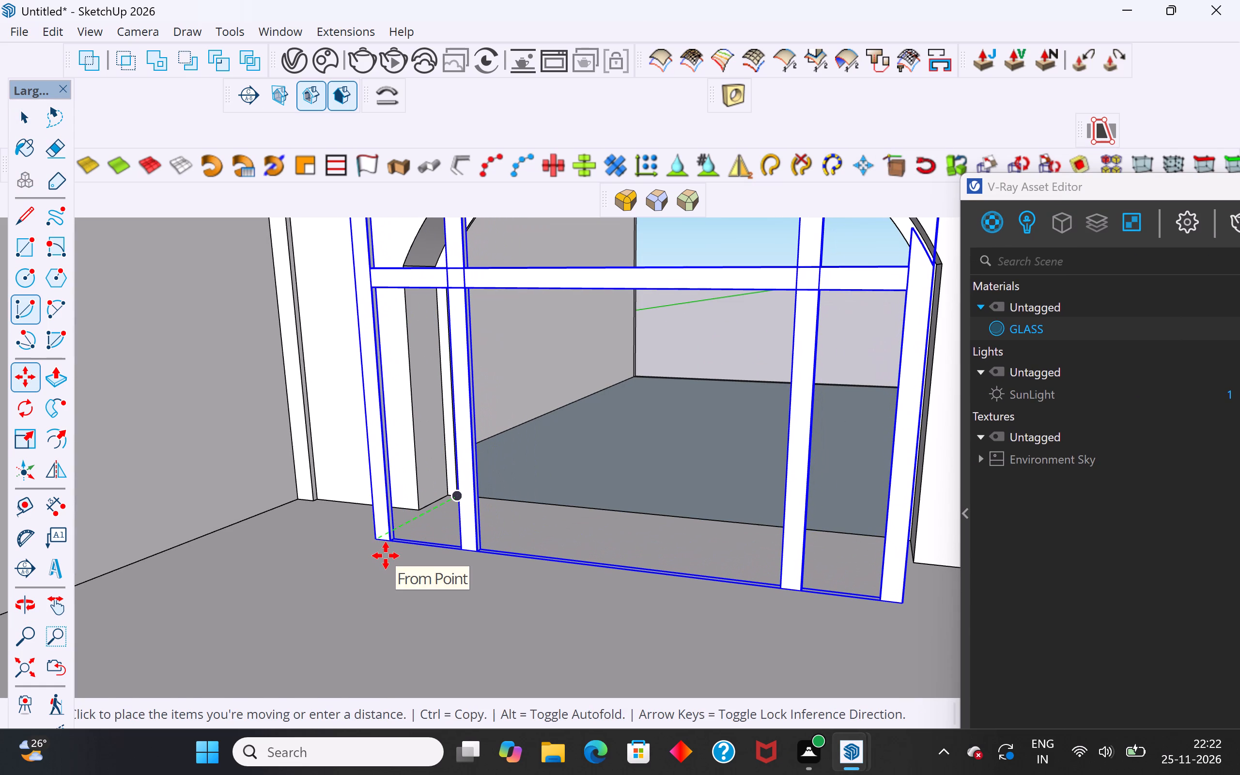
click(386, 556)
scroll(391, 638, down, 7)
middle_drag(391, 643, 444, 645)
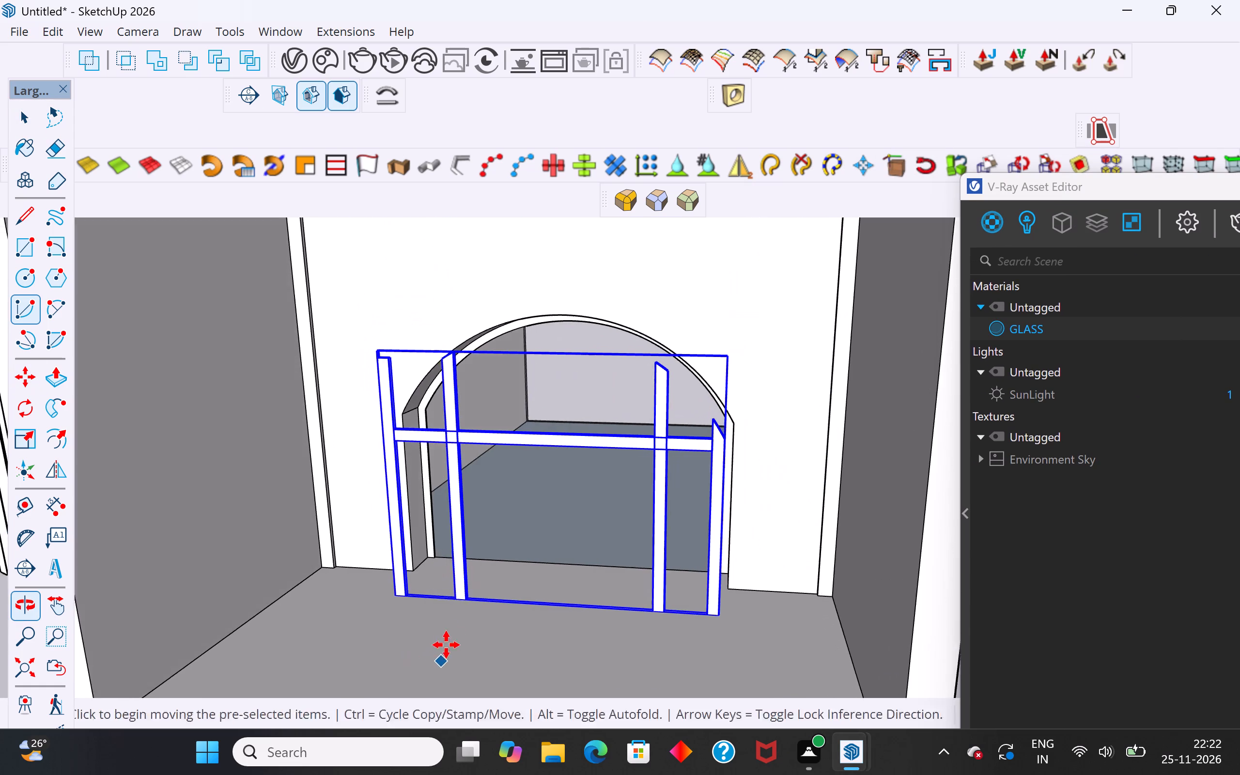
click(17, 115)
Inside the bar frame group, push the square-topped end post's top face down level with the top of the opposite end post.
scroll(465, 398, up, 4)
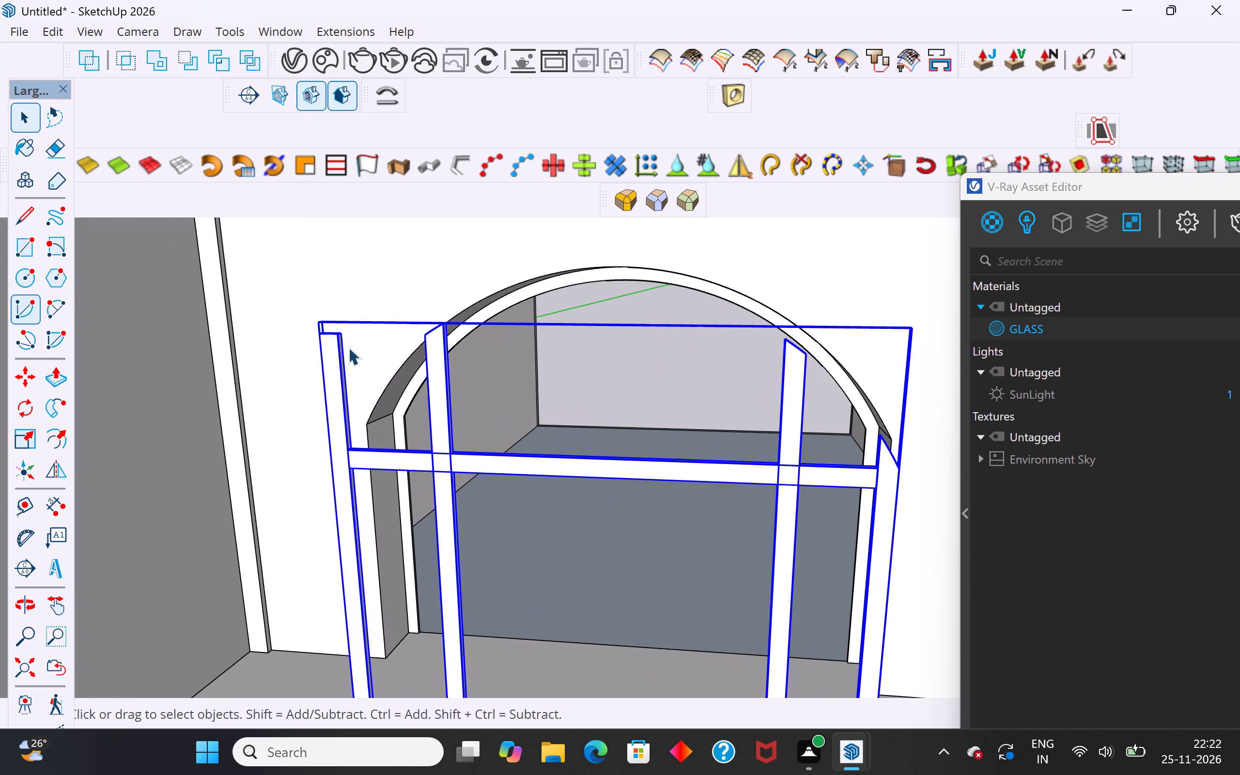
scroll(348, 347, up, 7)
middle_drag(325, 316, 356, 385)
scroll(357, 400, up, 7)
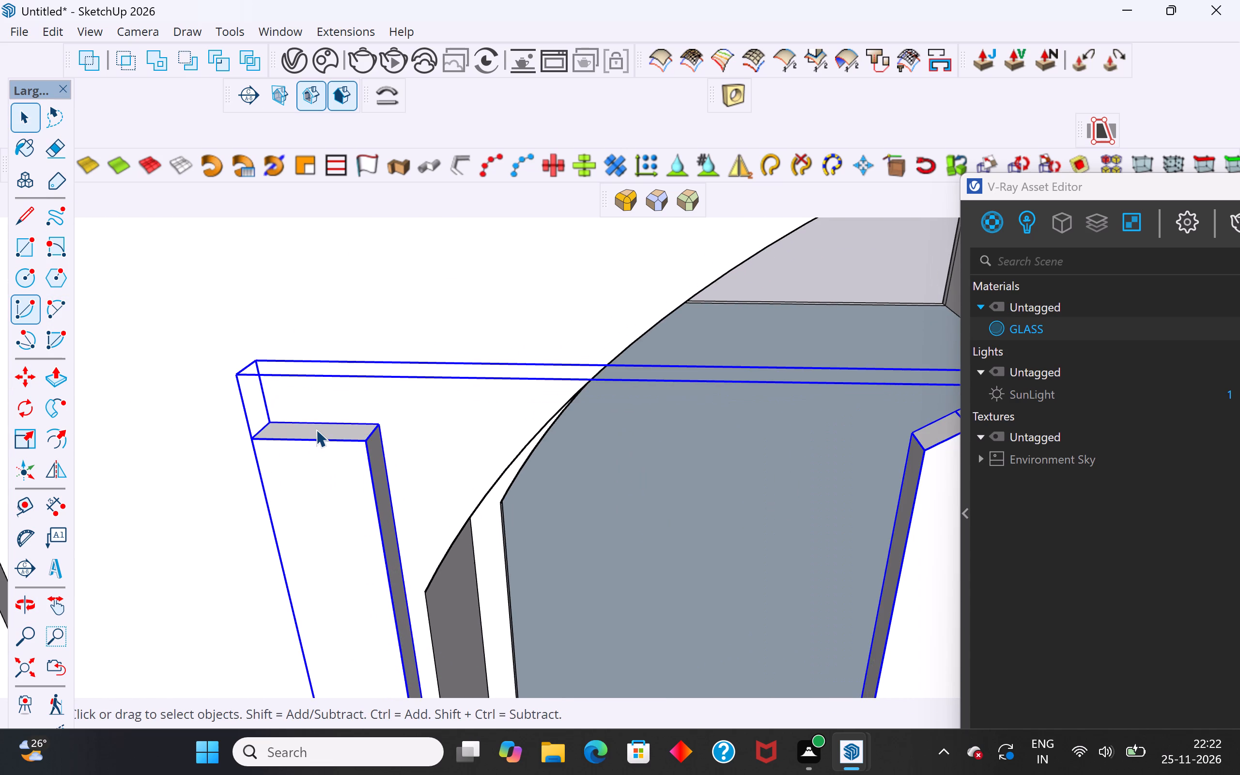
click(316, 429)
double_click(316, 429)
click(337, 437)
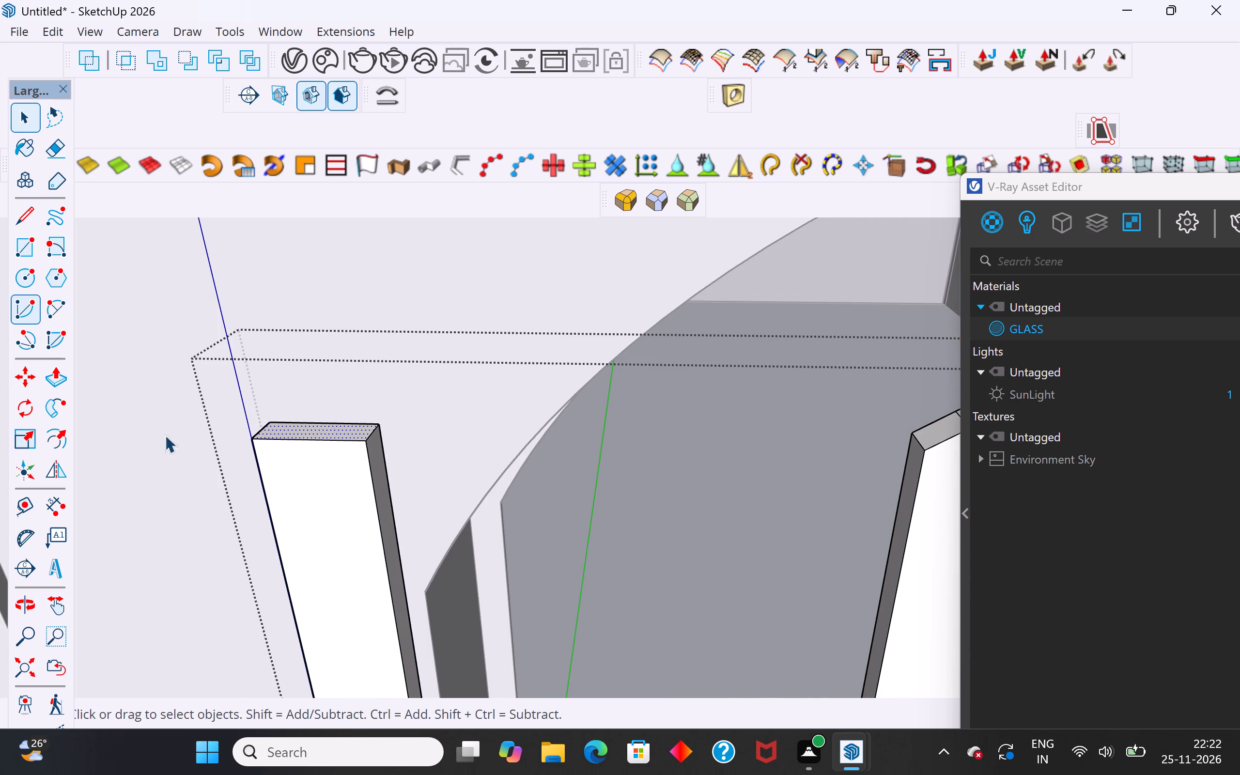
click(58, 375)
click(361, 443)
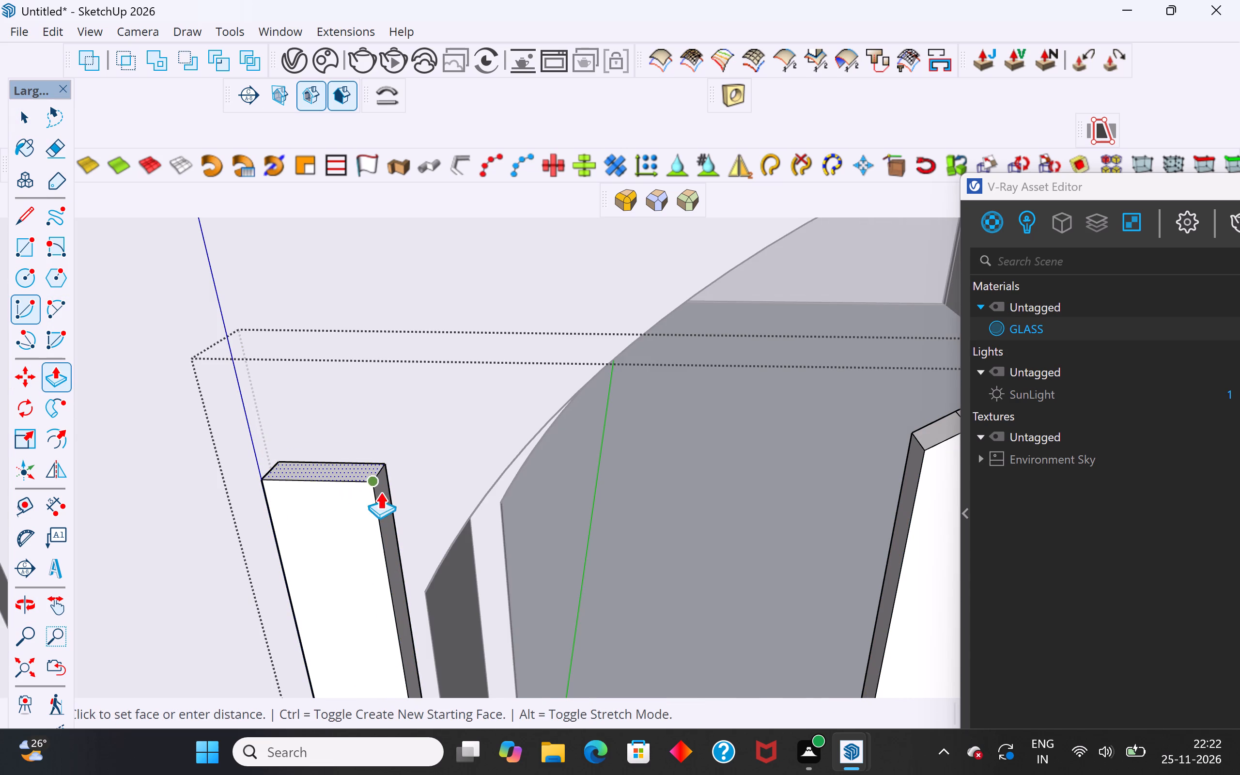
click(395, 548)
scroll(390, 529, down, 8)
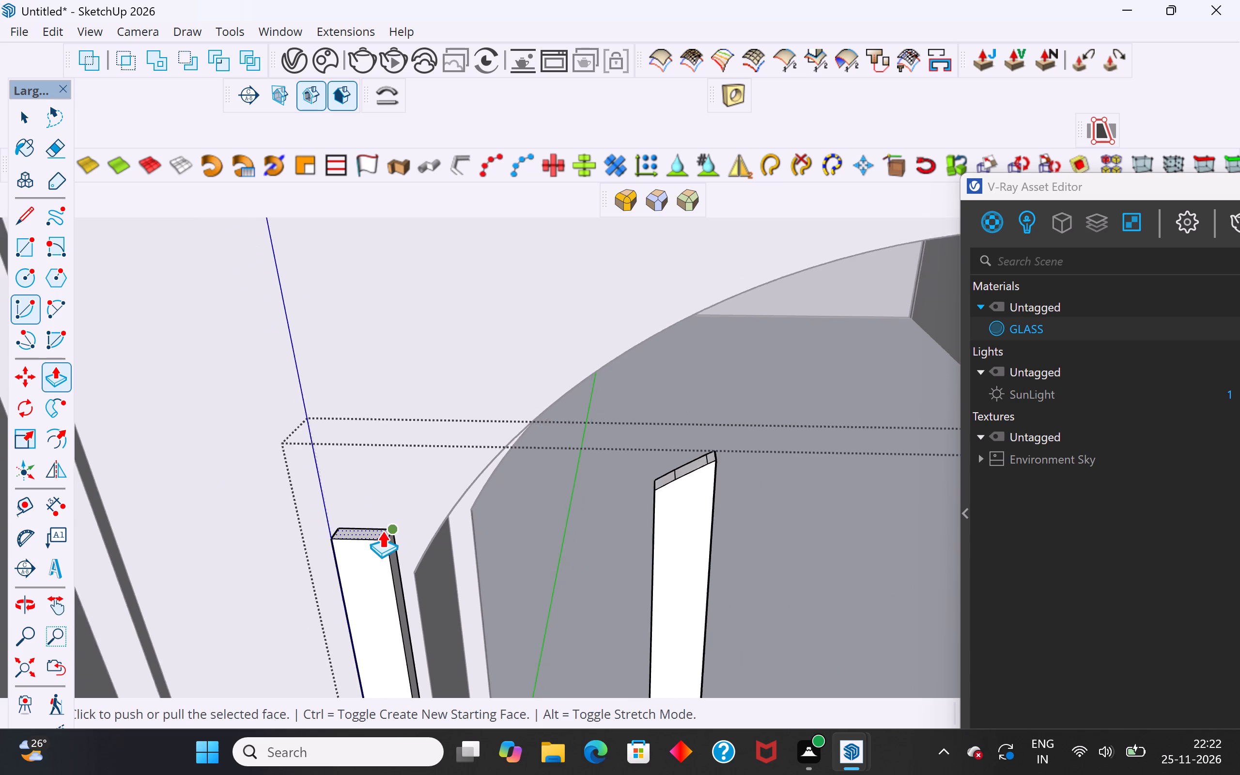
scroll(382, 530, down, 12)
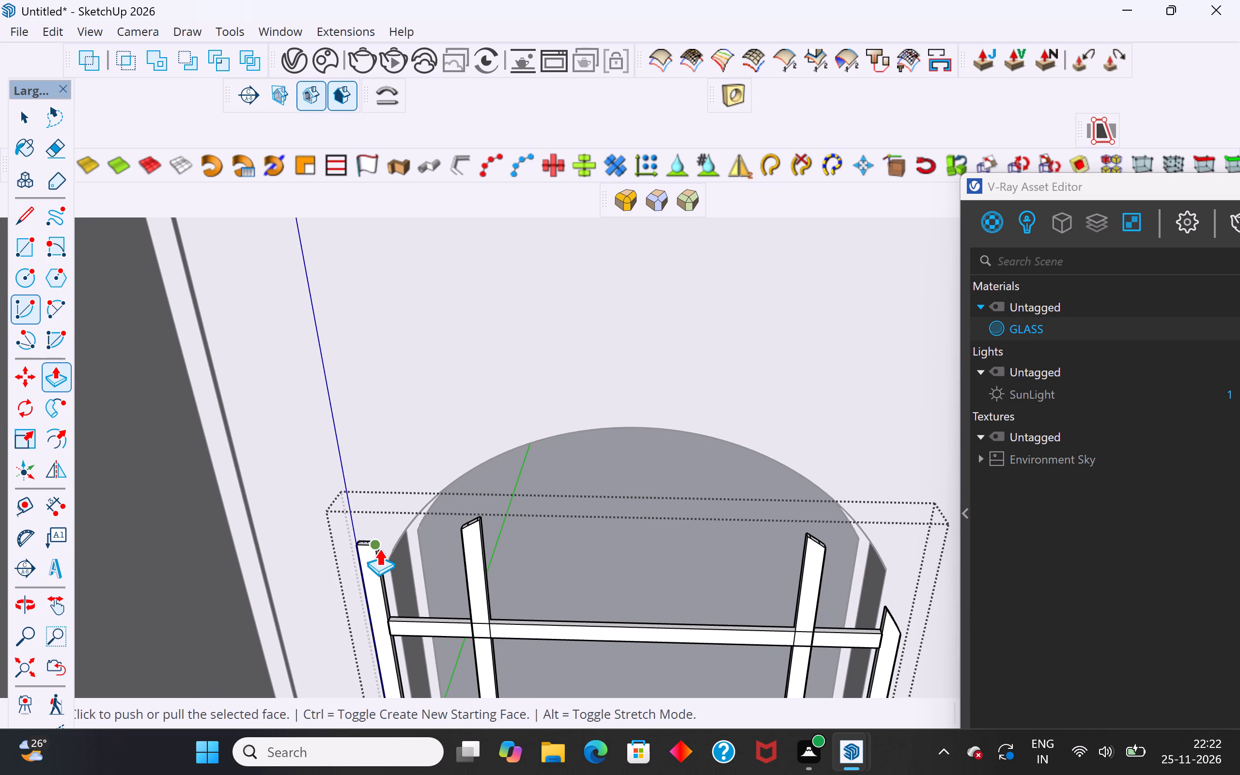
click(378, 545)
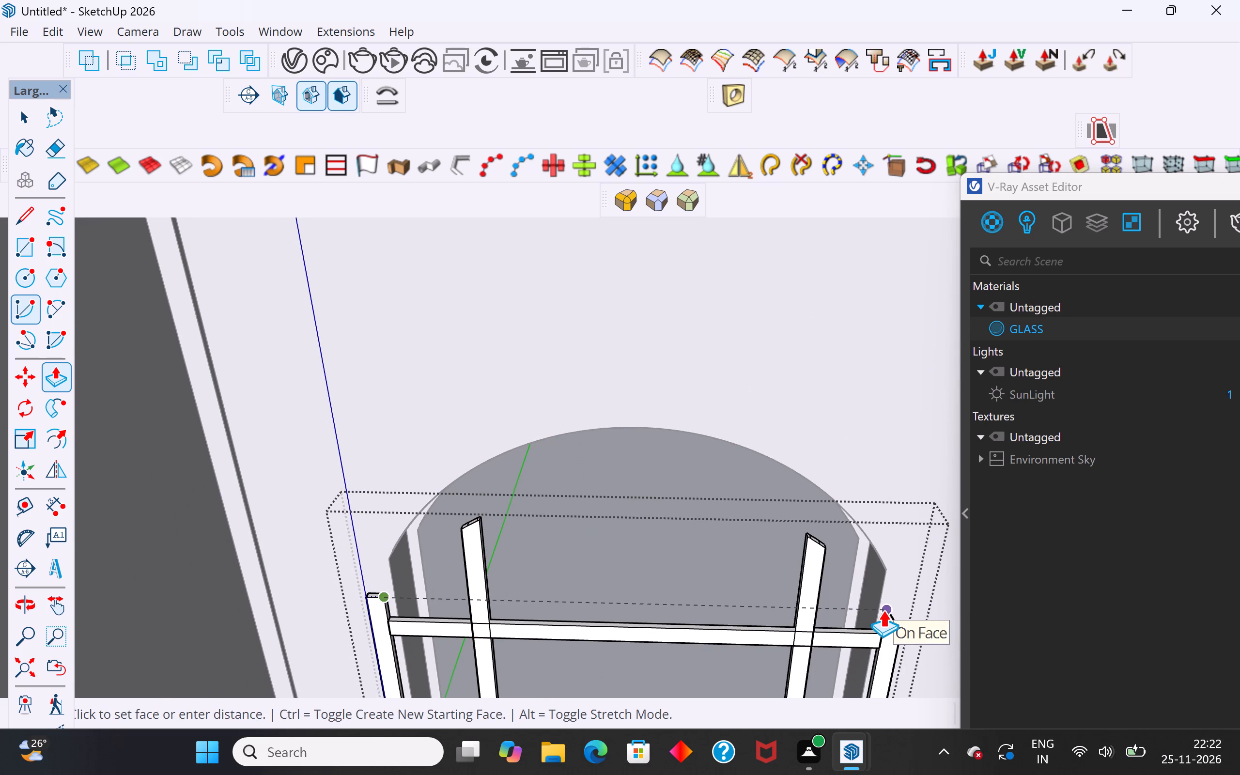
click(883, 610)
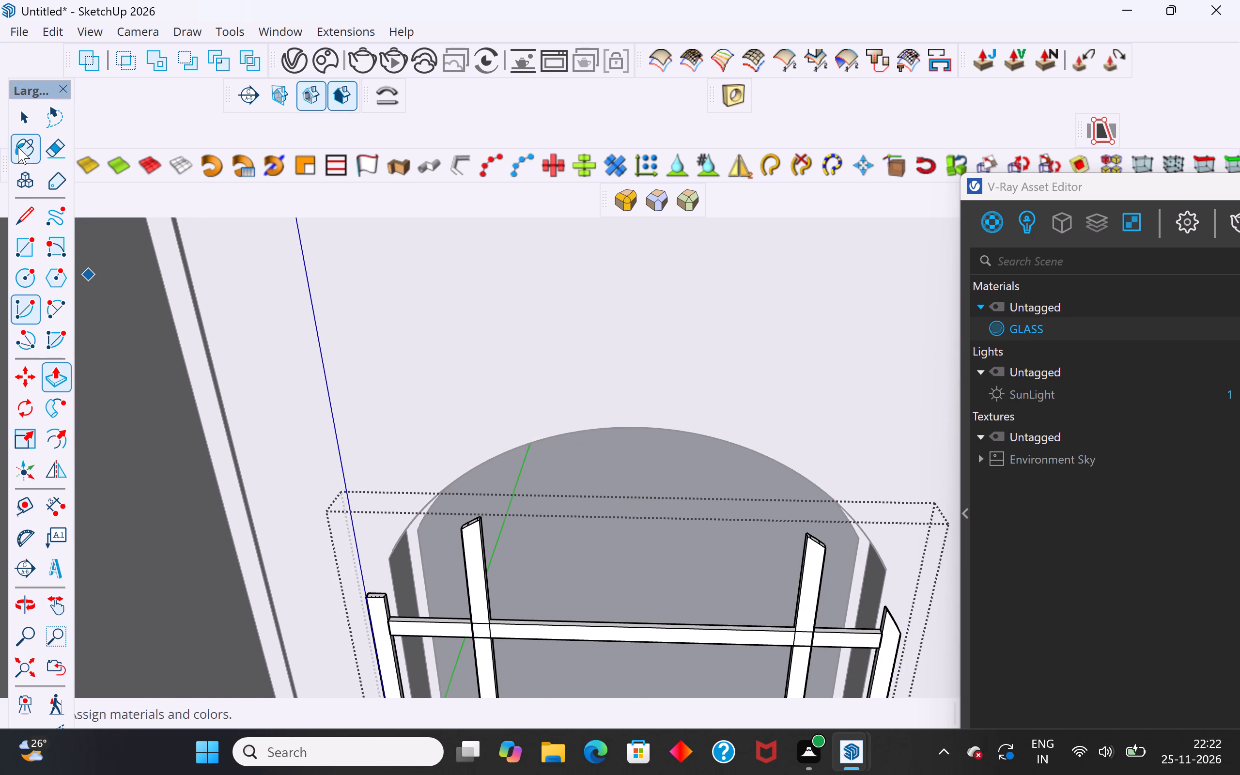
click(22, 123)
scroll(486, 422, down, 6)
scroll(624, 350, down, 6)
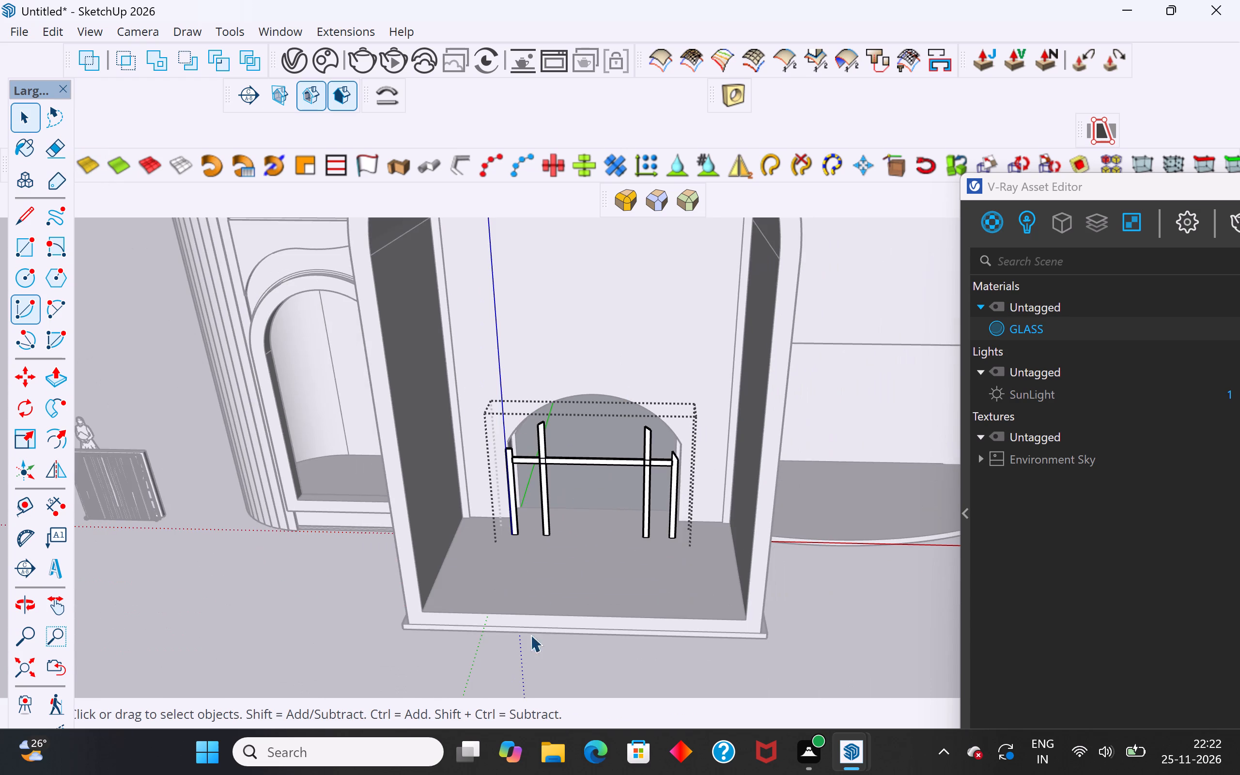
click(527, 662)
Draw a guide line from the slanted end post's lower top corner straight across to the opposite end post's outer edge.
scroll(695, 459, up, 2)
middle_drag(689, 445, 696, 402)
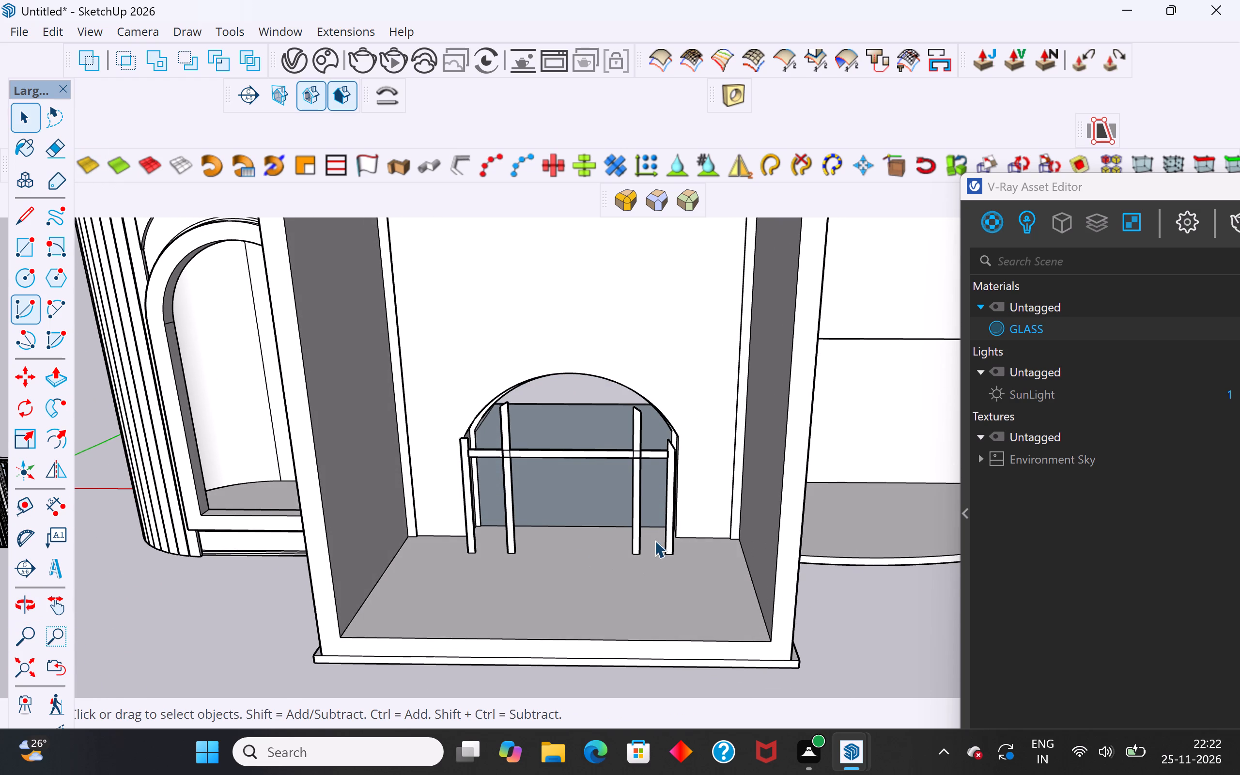
scroll(665, 456, up, 2)
click(669, 470)
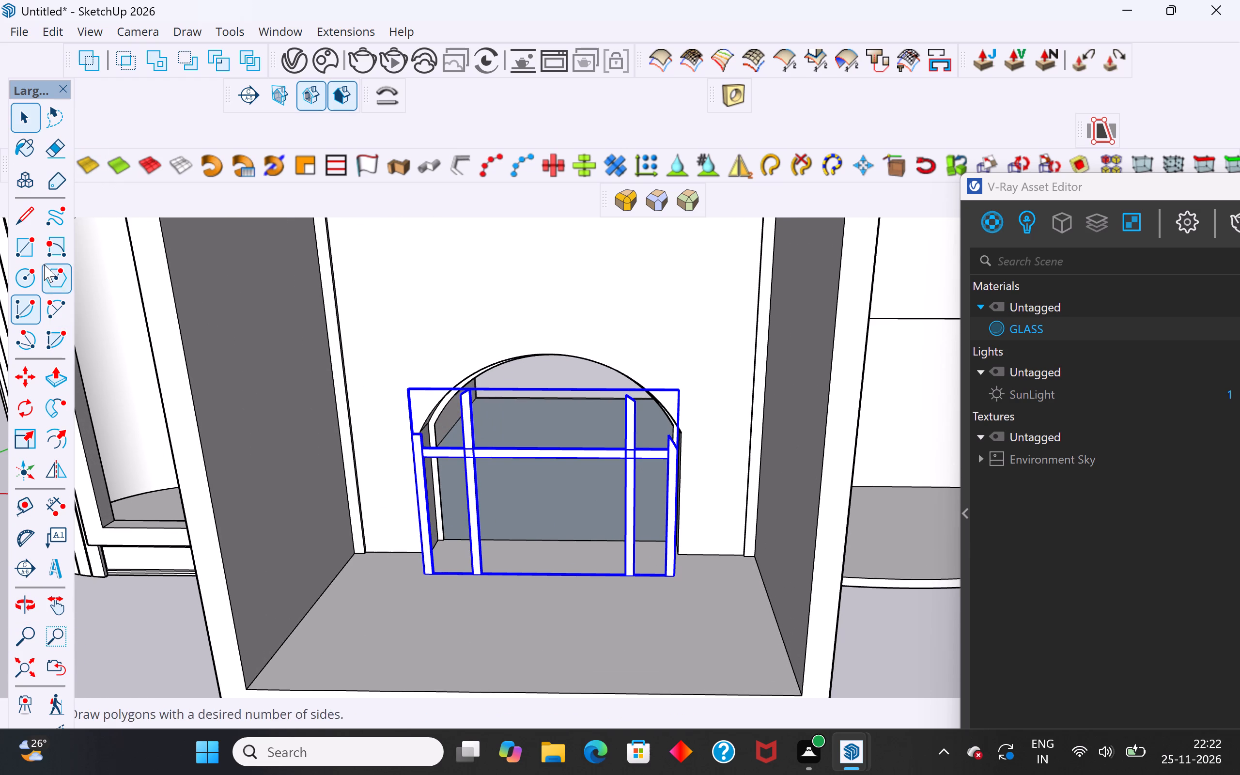
click(19, 211)
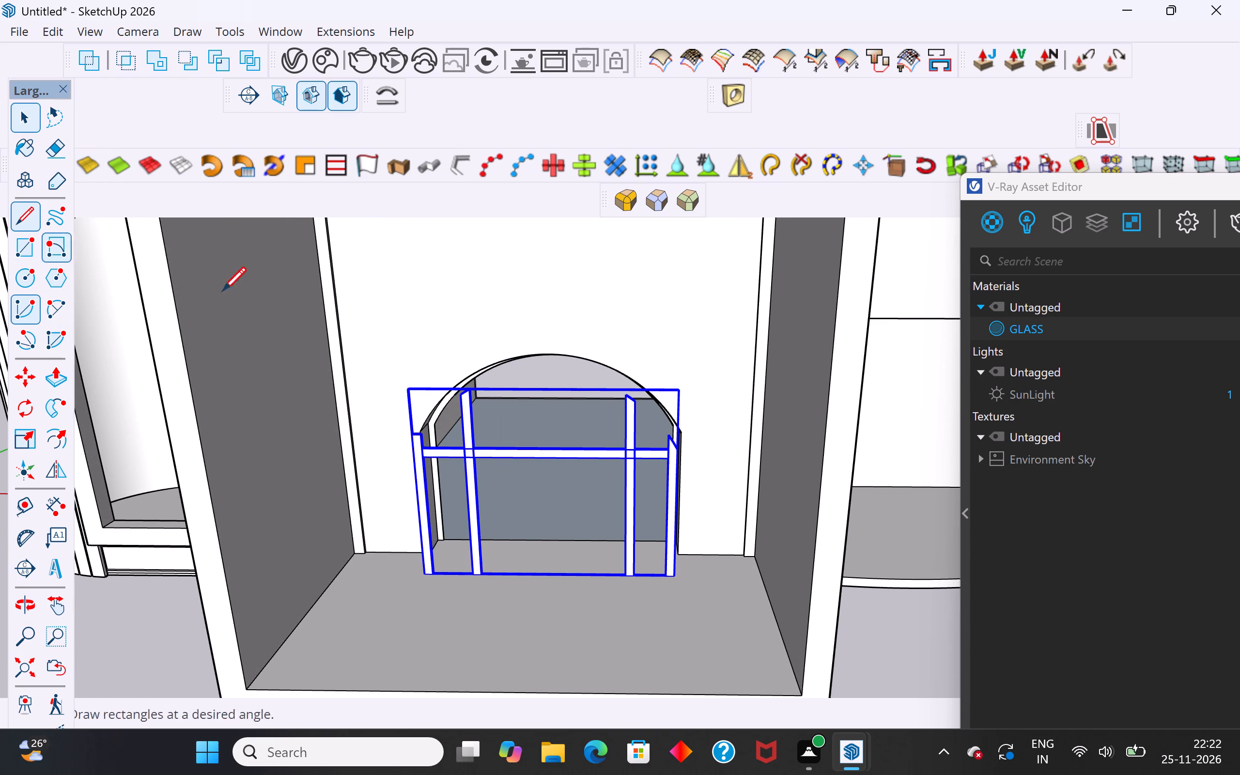
scroll(701, 406, up, 4)
scroll(689, 482, up, 11)
click(668, 457)
scroll(668, 456, down, 6)
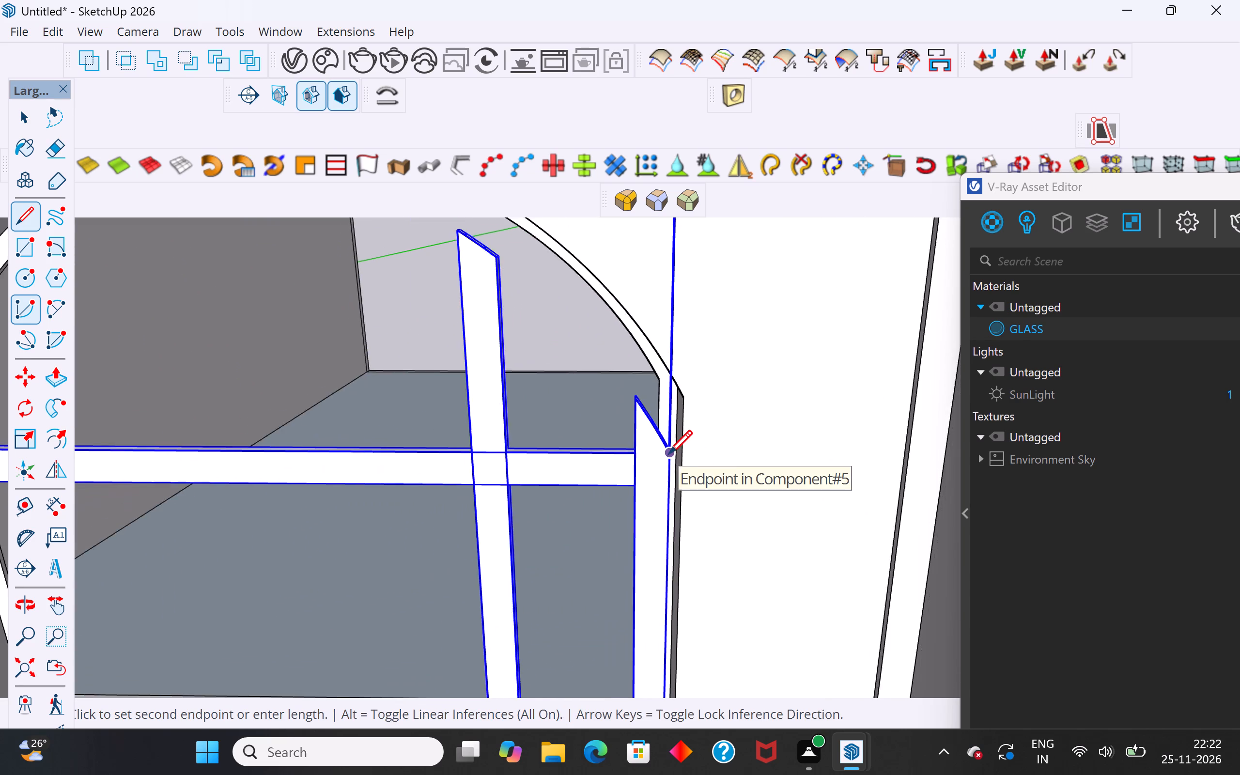
scroll(668, 456, down, 10)
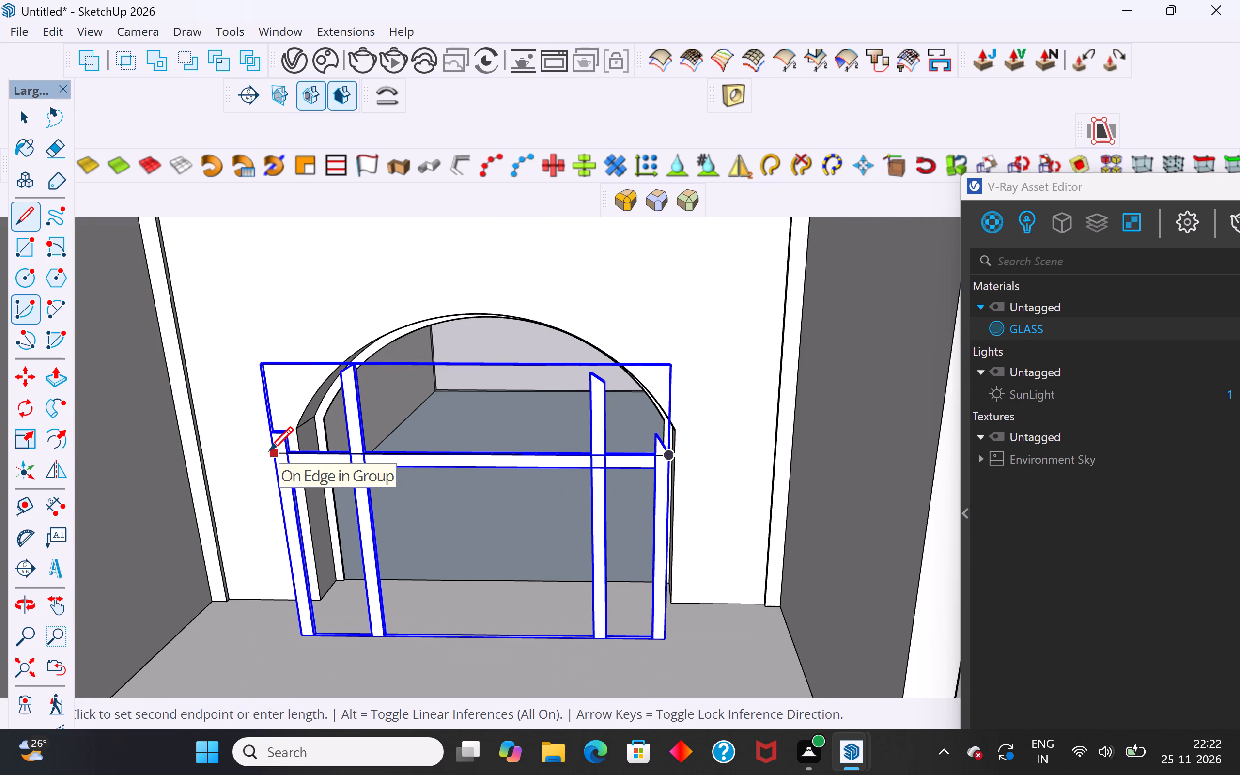
click(269, 453)
scroll(269, 449, up, 8)
key(Escape)
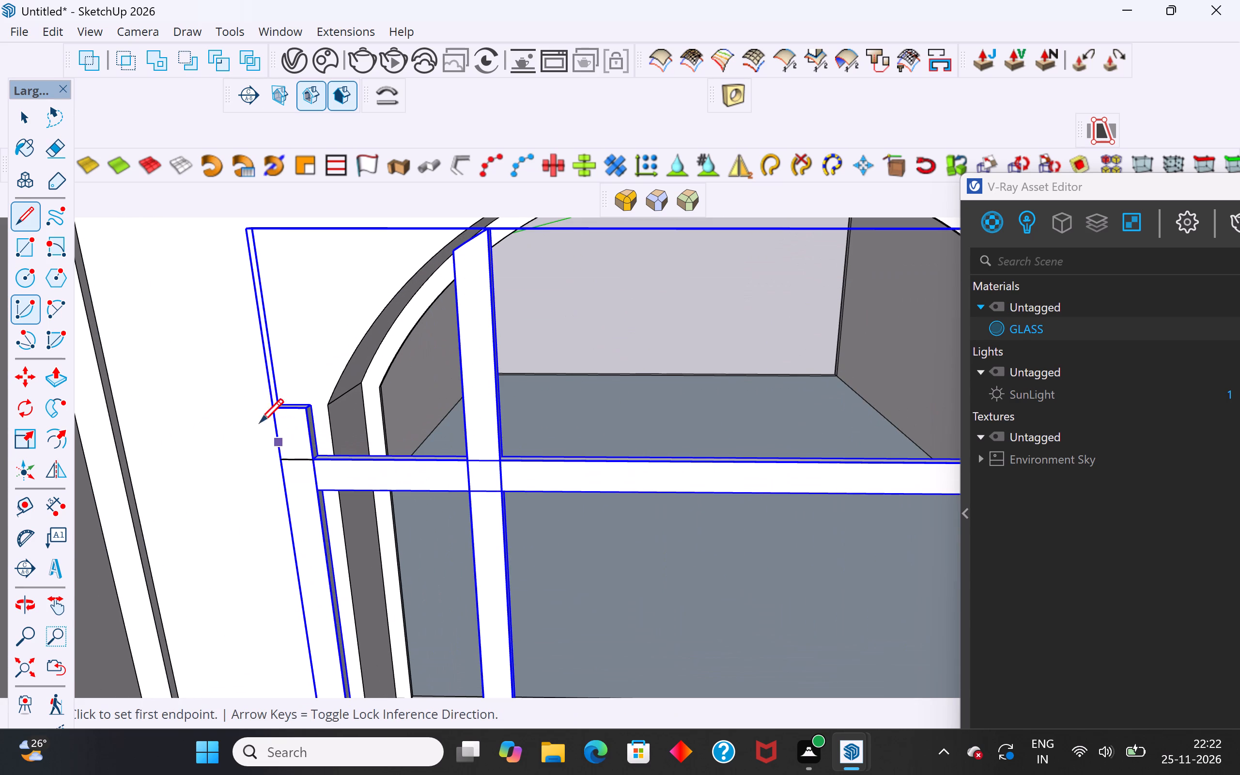
Inside the square-topped end post, draw a diagonal from the guide line at its outer edge up to its inner top corner.
click(31, 113)
scroll(283, 436, up, 5)
triple_click(306, 437)
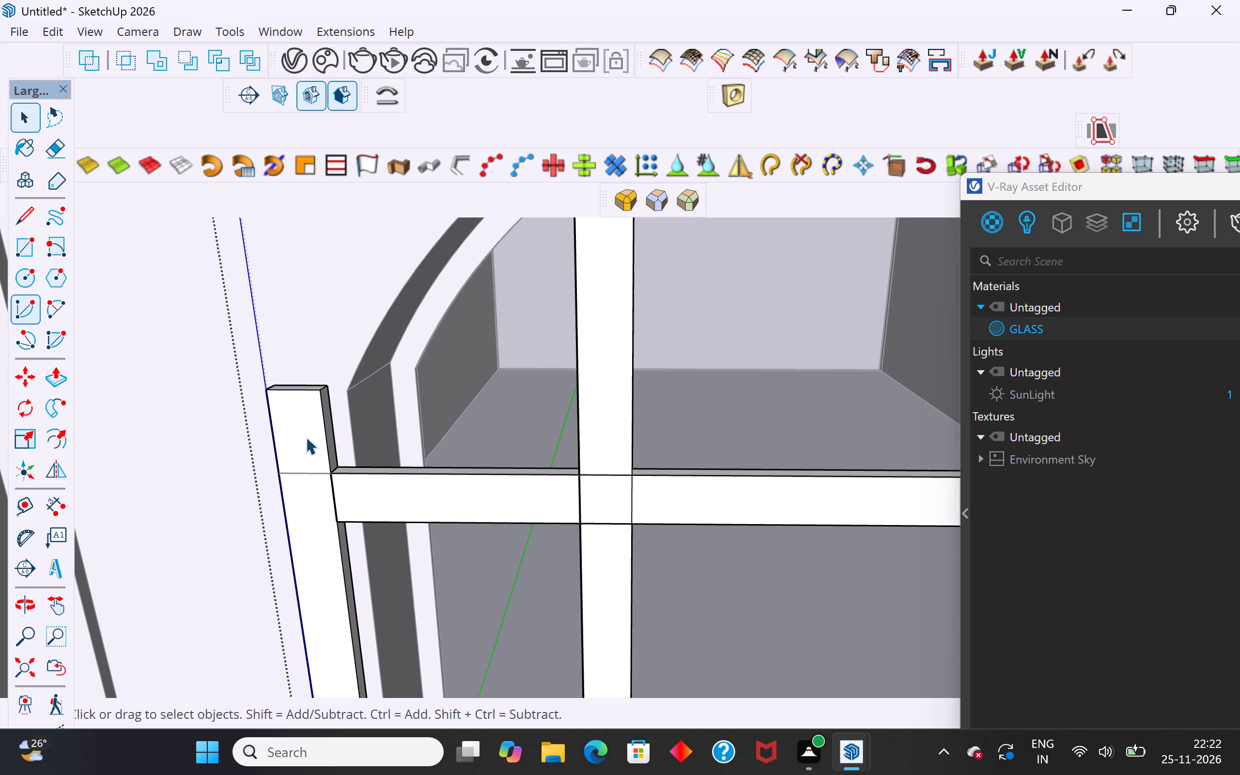
click(31, 210)
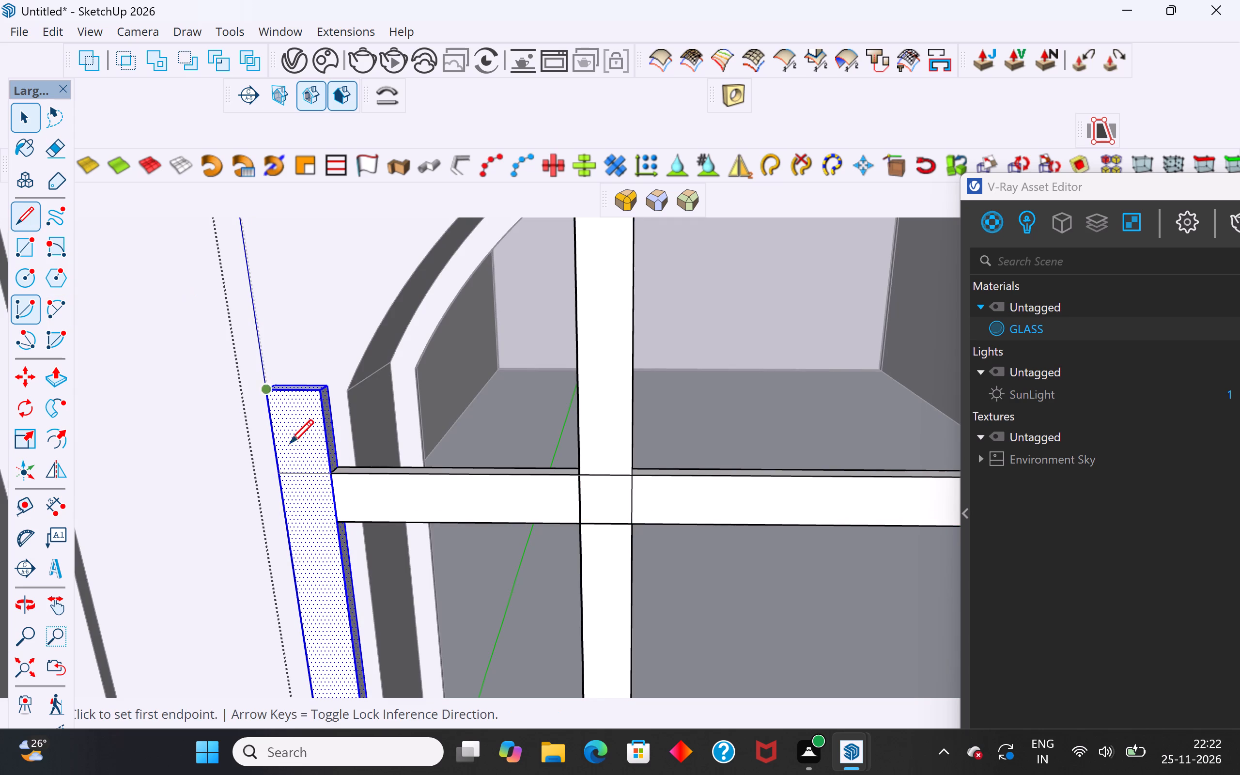
drag(281, 471, 289, 461)
click(320, 386)
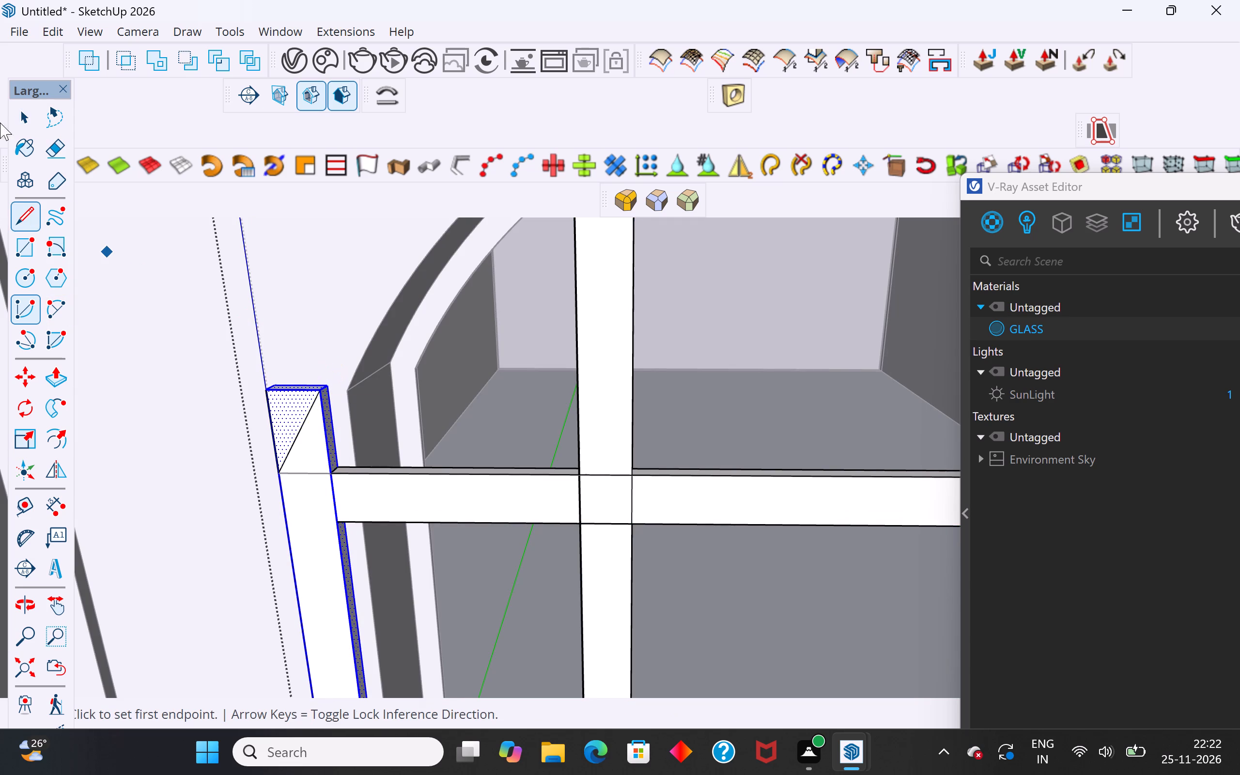
click(26, 116)
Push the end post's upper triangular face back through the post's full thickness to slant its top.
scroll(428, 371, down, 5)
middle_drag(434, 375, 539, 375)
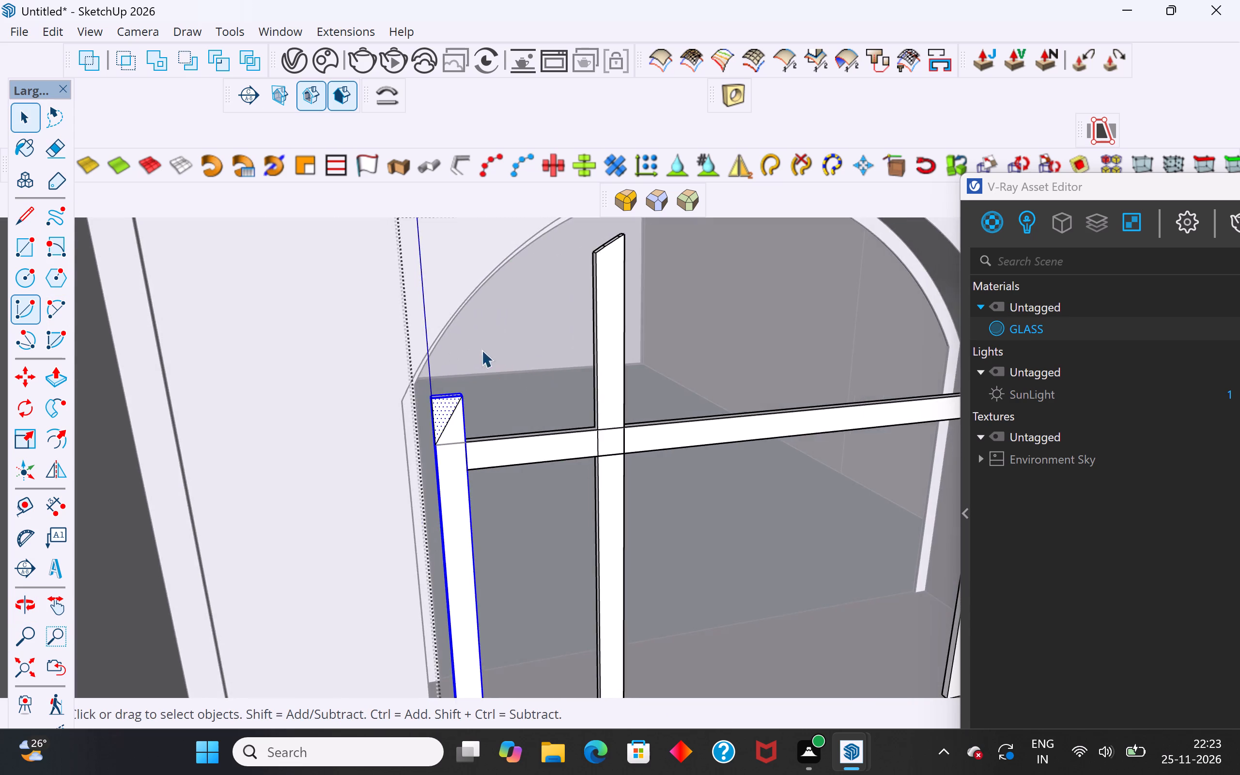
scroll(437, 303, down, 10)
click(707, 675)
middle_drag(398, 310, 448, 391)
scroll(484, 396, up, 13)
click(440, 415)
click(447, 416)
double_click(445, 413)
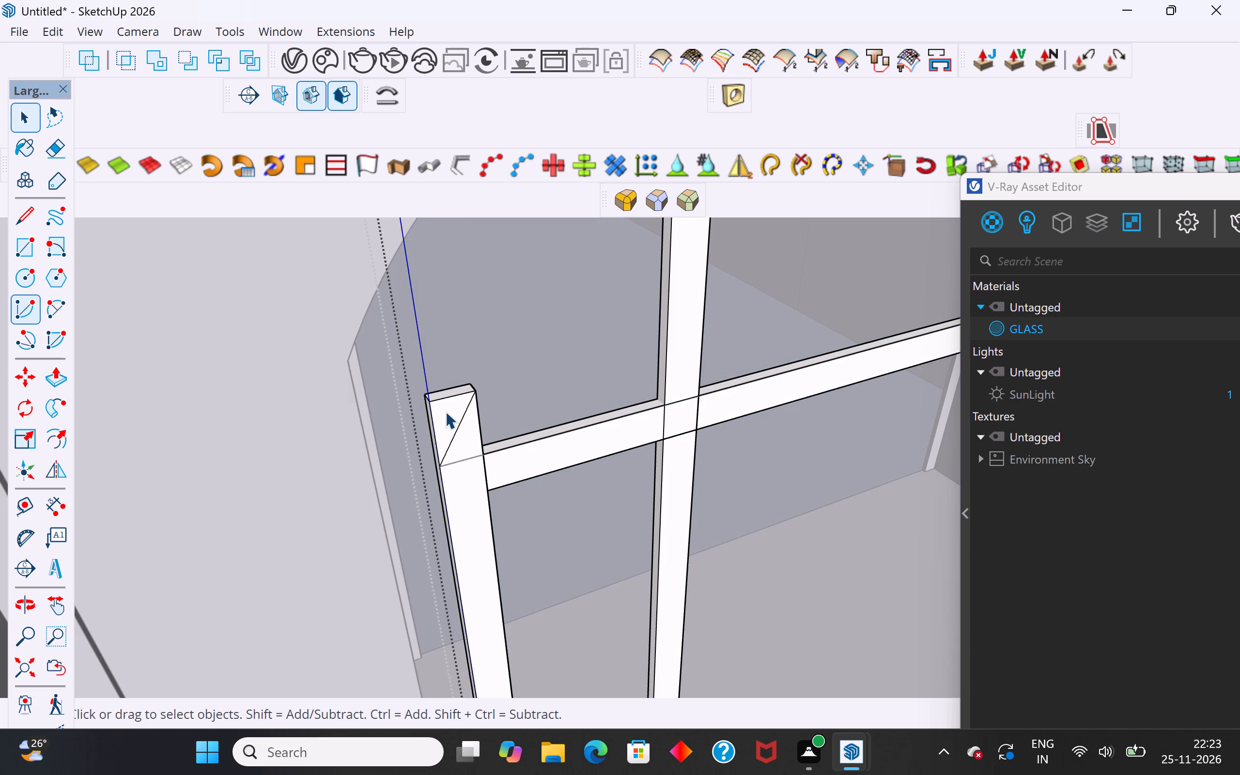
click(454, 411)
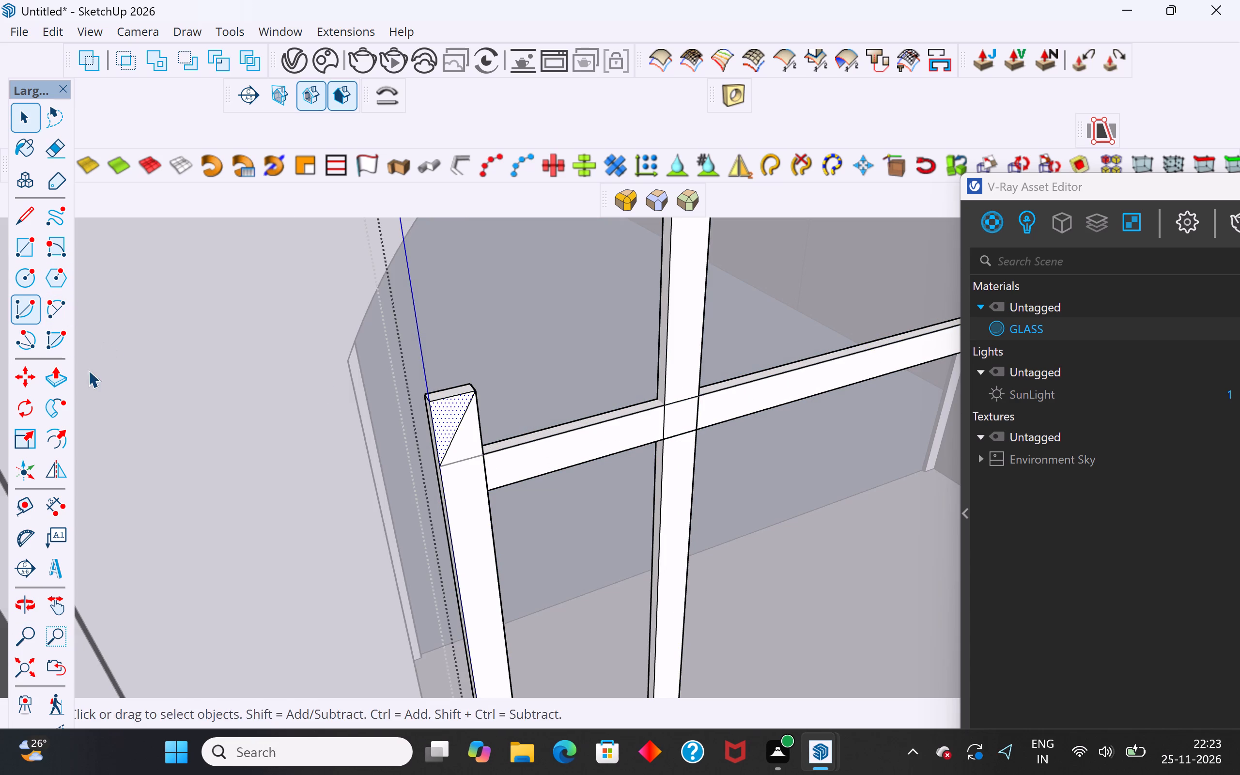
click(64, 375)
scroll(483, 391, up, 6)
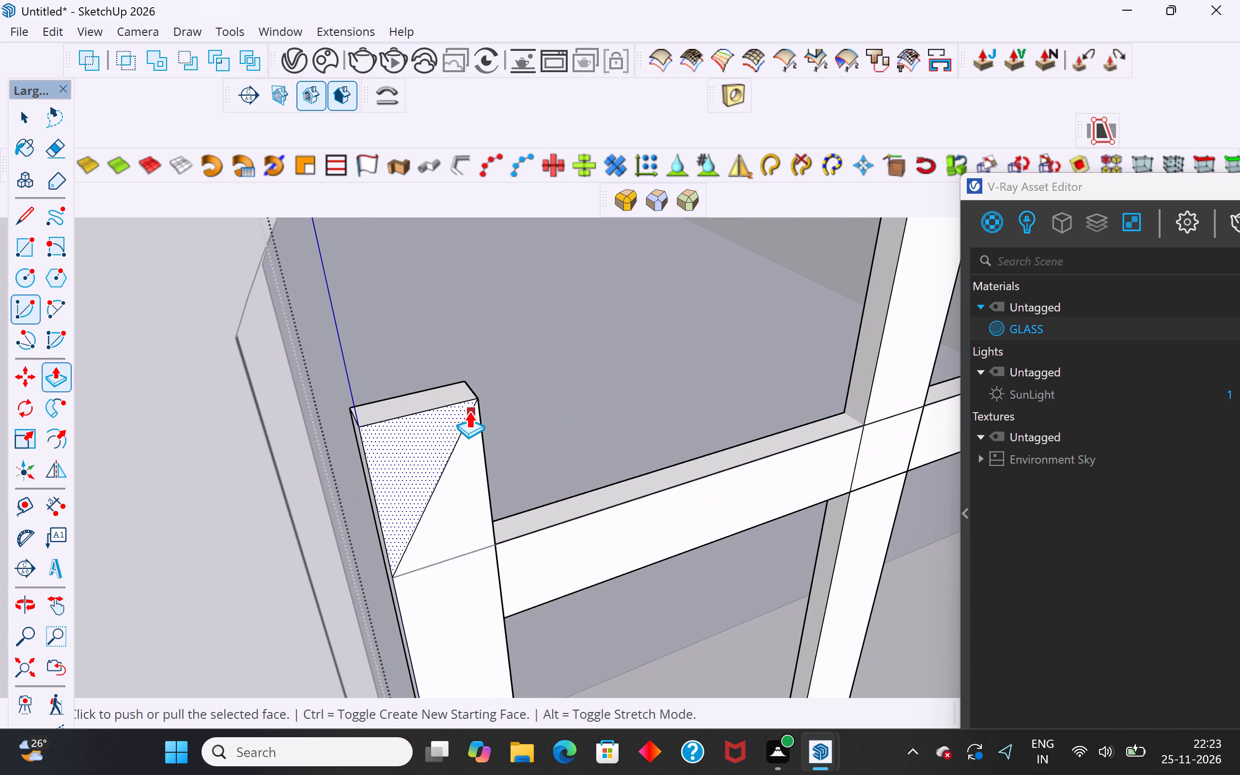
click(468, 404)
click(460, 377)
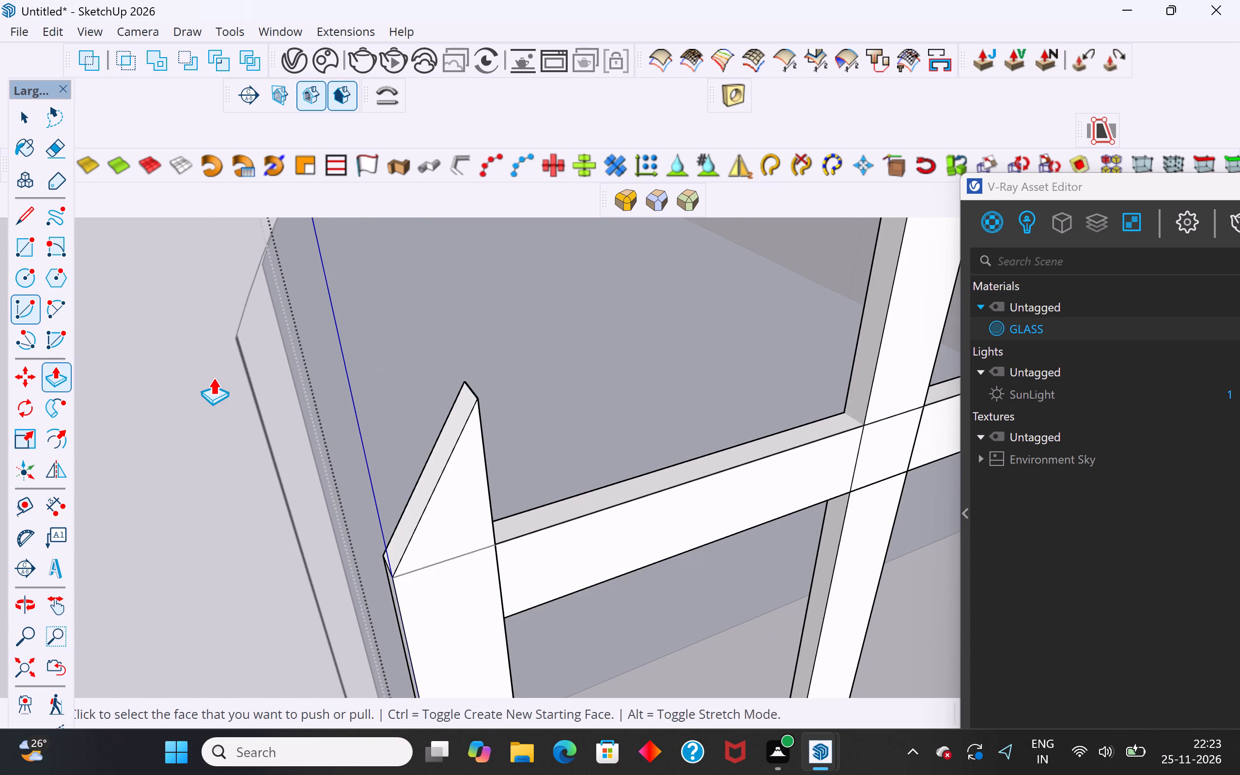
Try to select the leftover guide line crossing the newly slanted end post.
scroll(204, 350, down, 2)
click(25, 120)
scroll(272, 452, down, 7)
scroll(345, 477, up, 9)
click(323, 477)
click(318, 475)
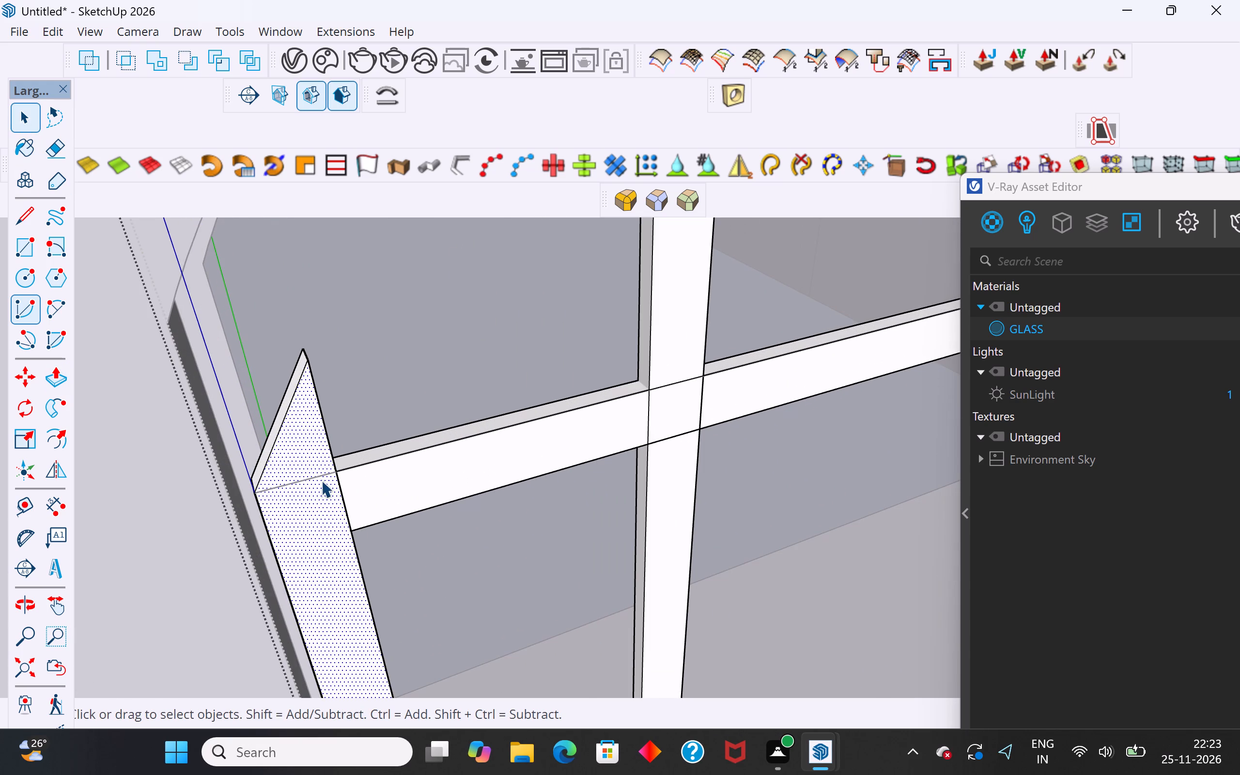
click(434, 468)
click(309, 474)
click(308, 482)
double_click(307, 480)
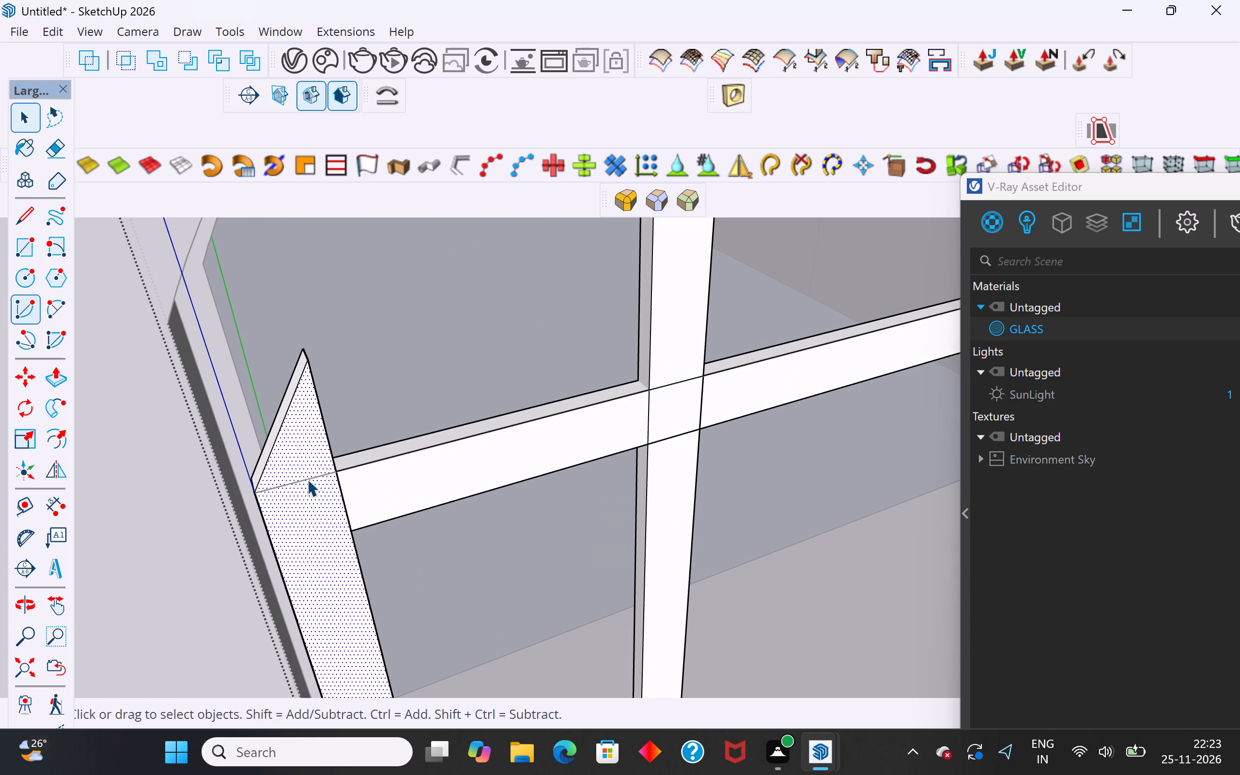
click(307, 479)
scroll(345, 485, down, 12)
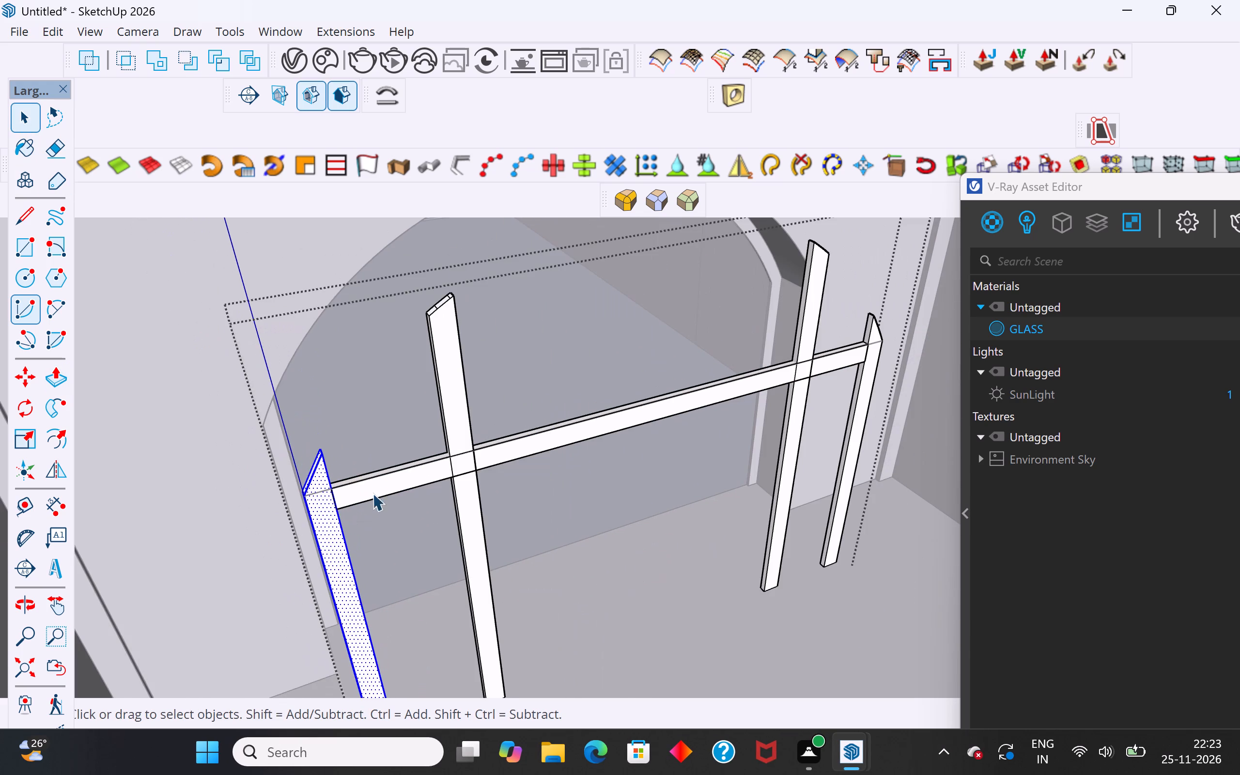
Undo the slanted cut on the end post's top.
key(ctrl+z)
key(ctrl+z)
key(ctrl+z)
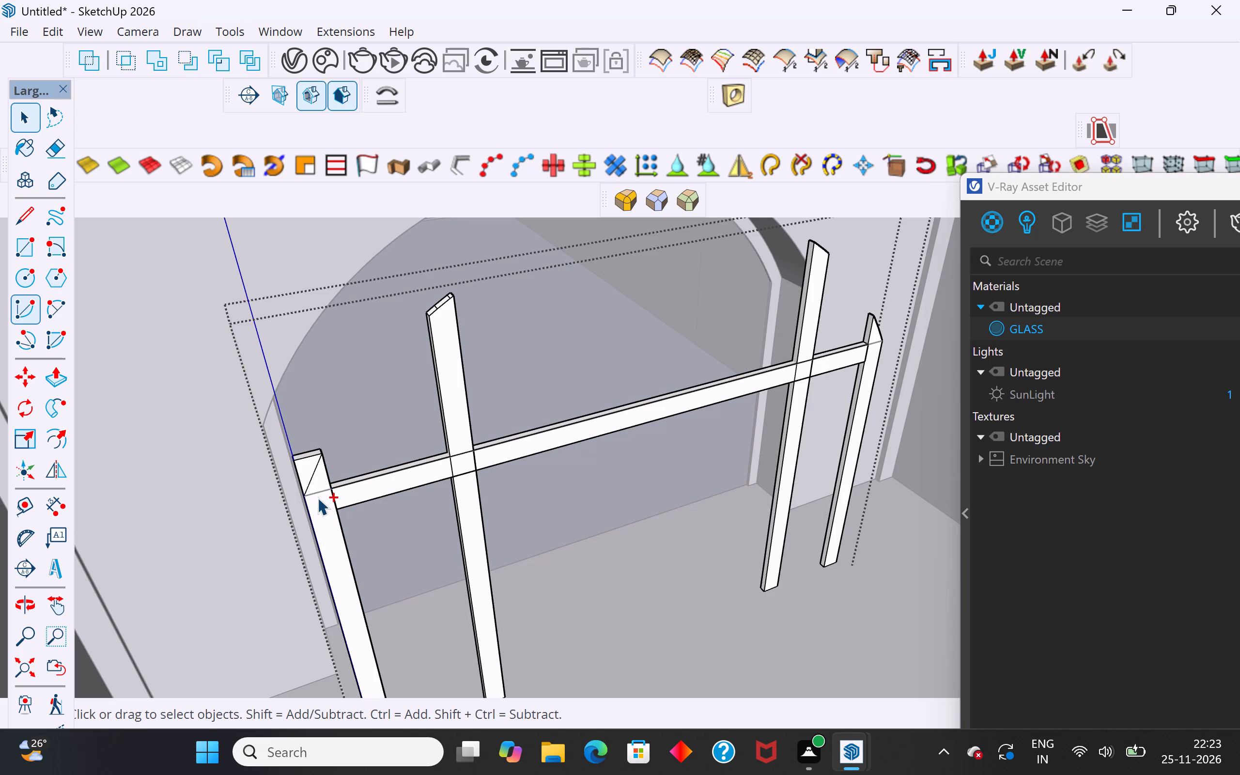
Leave the bar frame group and delete the loose guide line running between the two end posts.
click(320, 496)
click(376, 487)
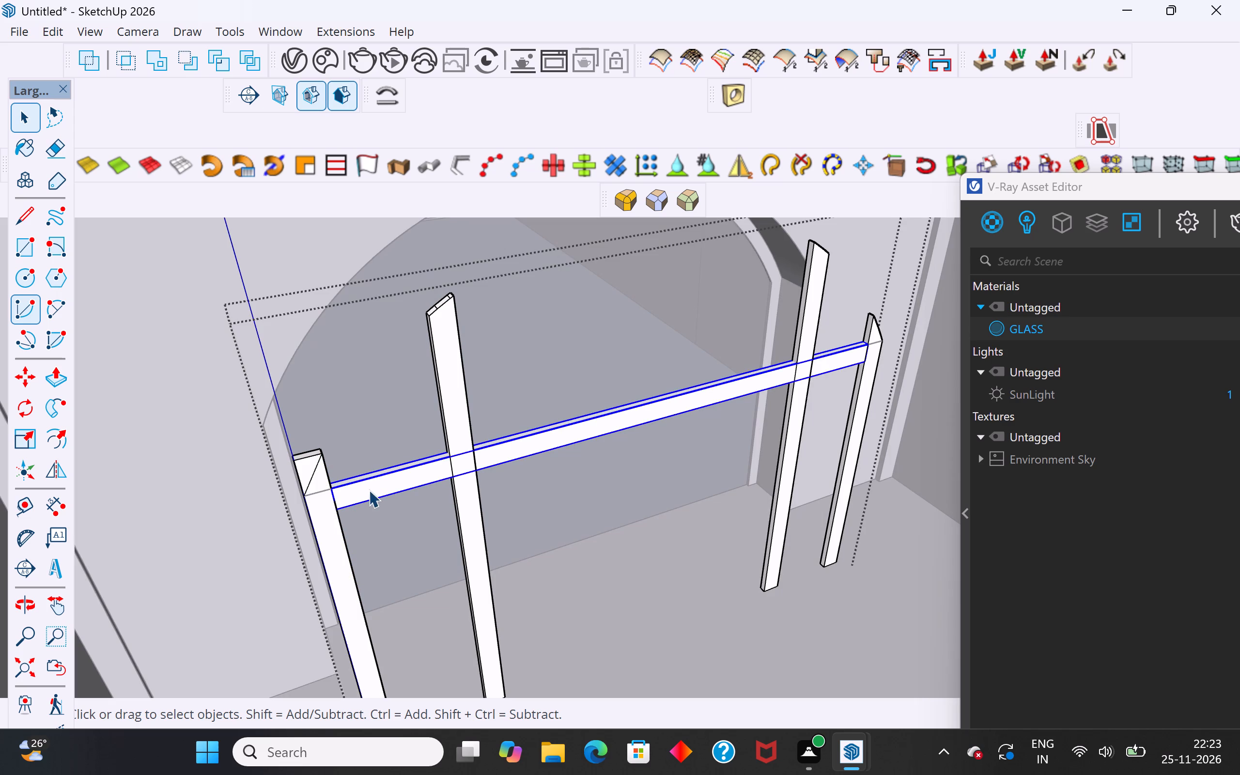
key(ctrl+z)
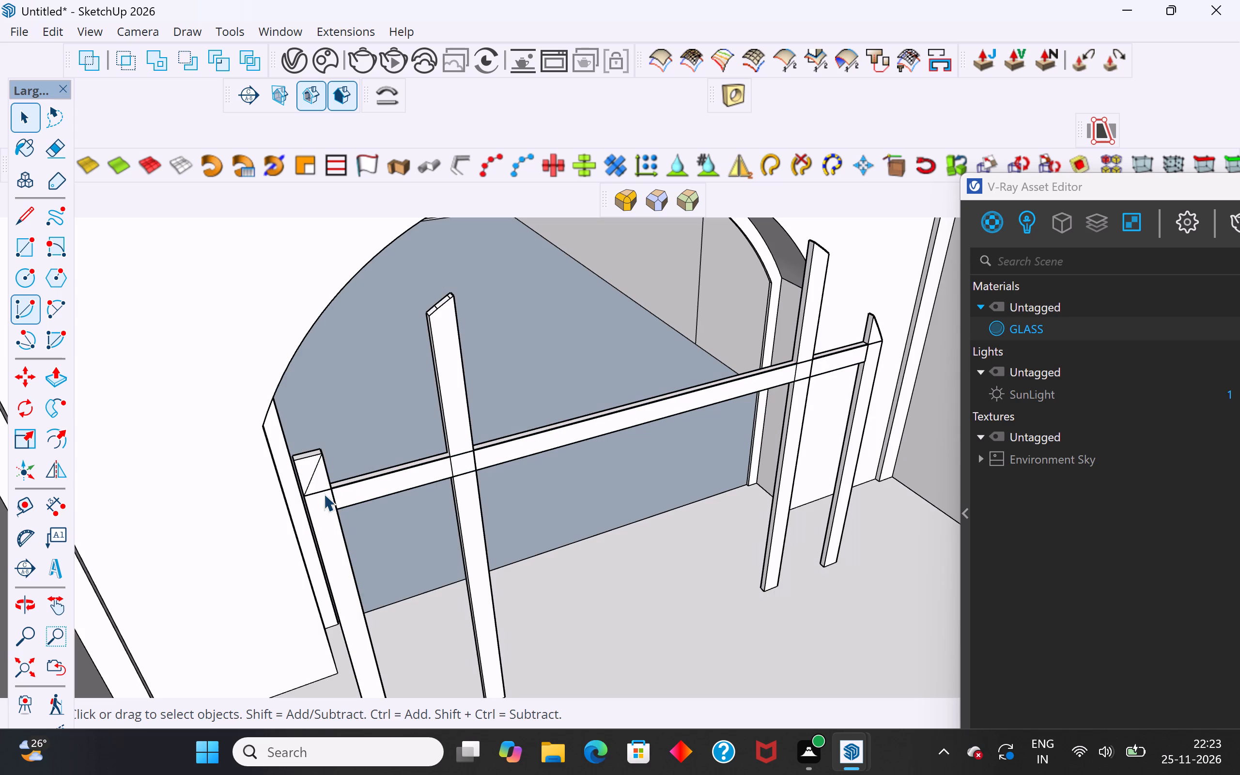
click(316, 491)
click(321, 493)
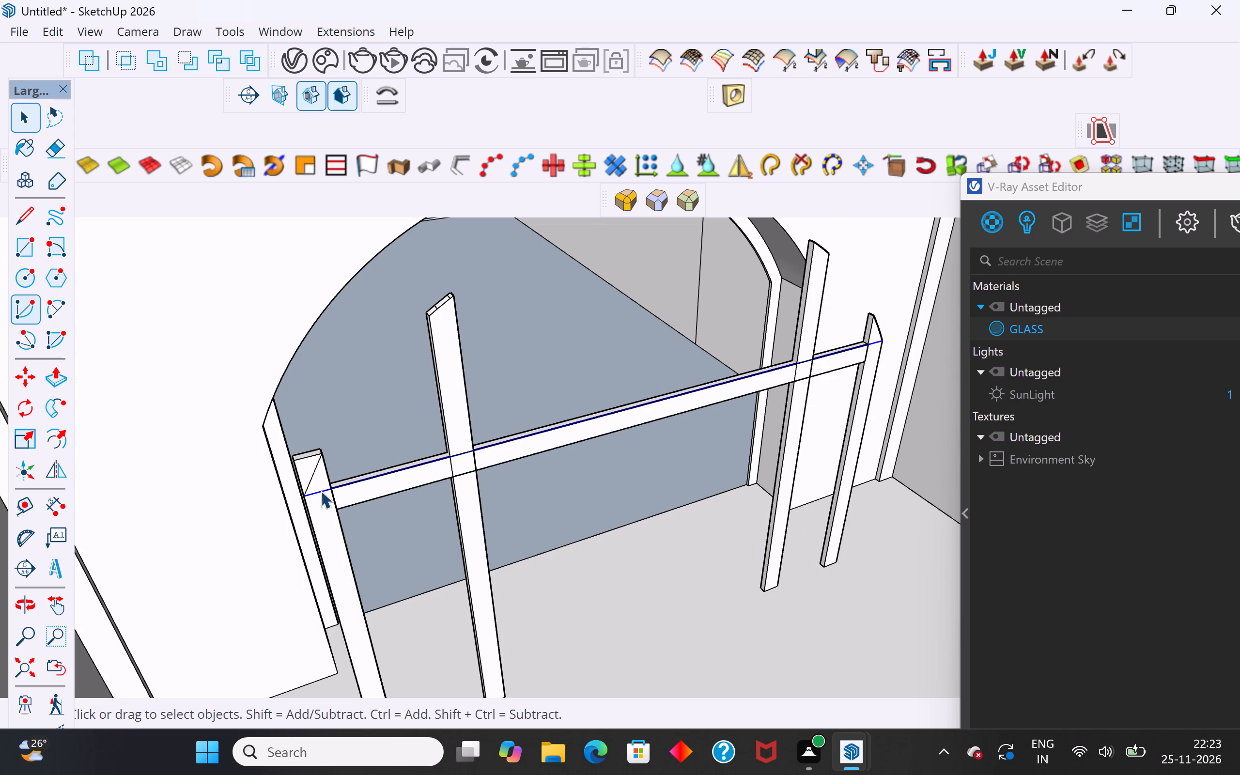
key(Delete)
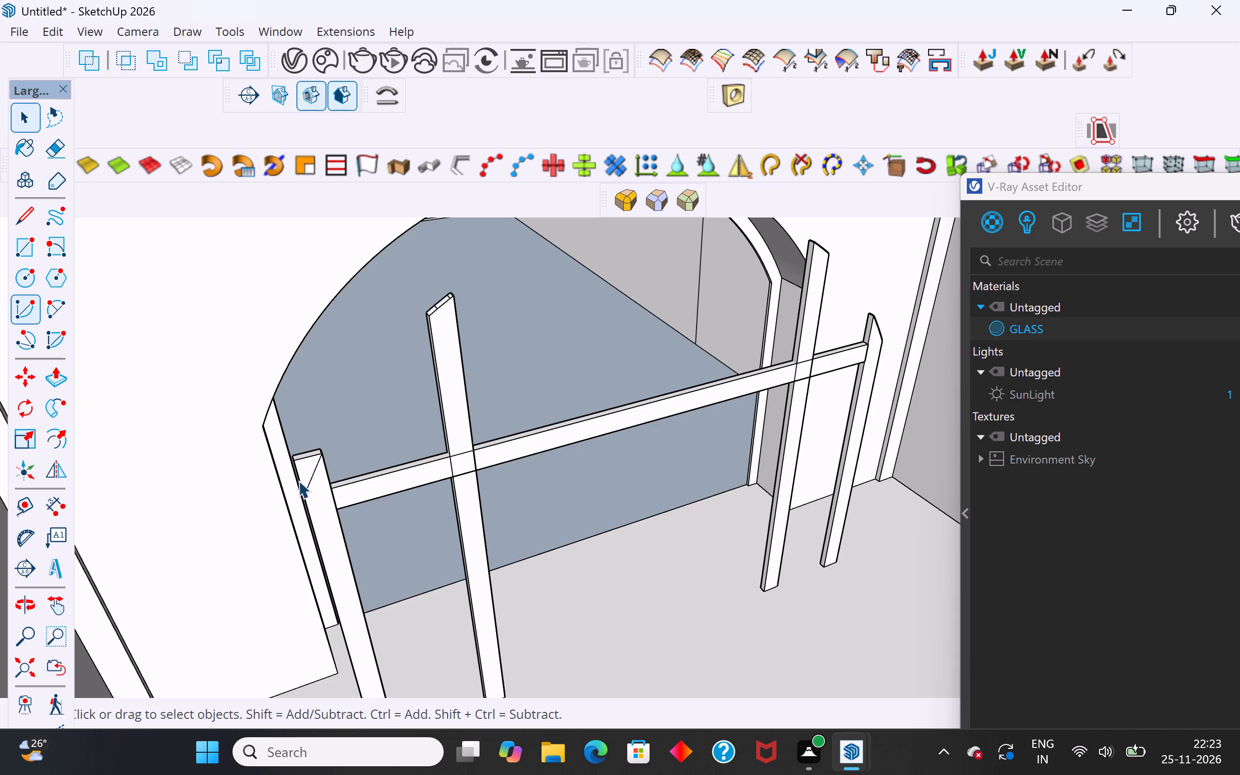
Inside the square-topped end post, push the upper triangular face through its full thickness to slant the top, and close the group.
click(306, 473)
double_click(304, 460)
click(309, 470)
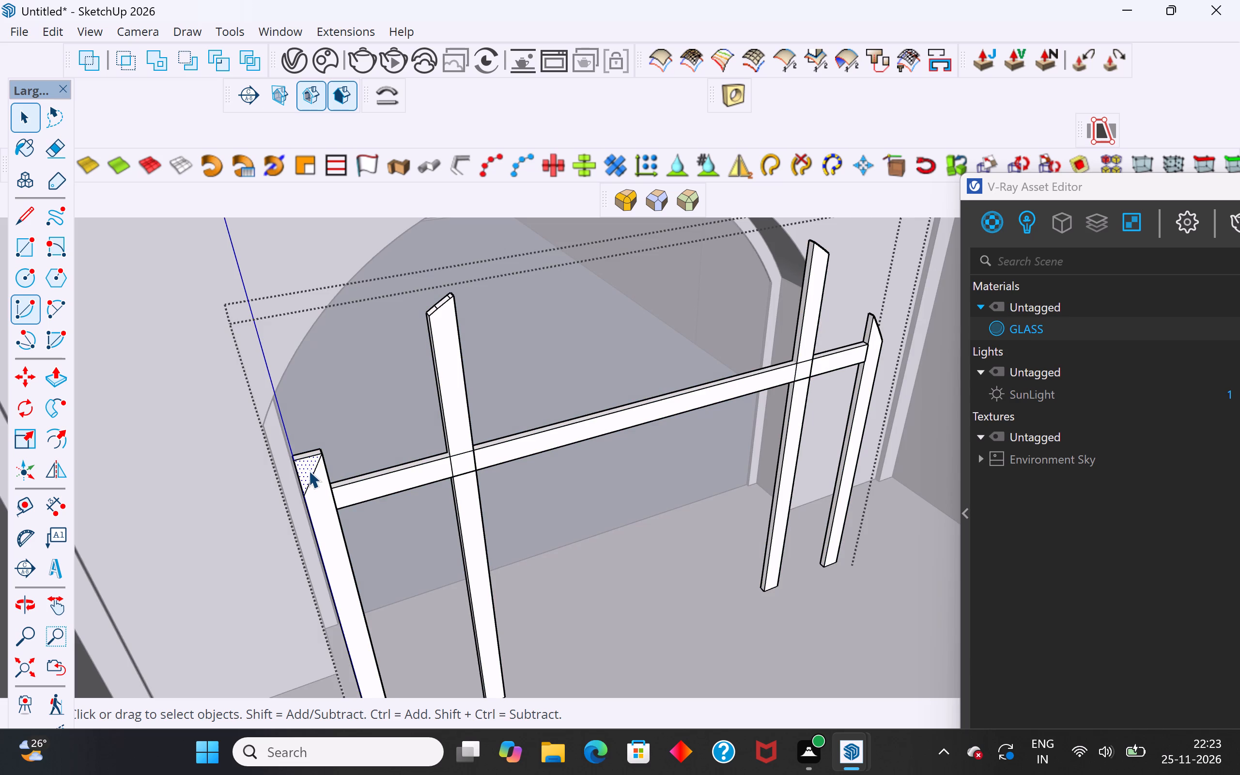
click(64, 381)
scroll(256, 463, up, 11)
middle_drag(363, 508, 449, 465)
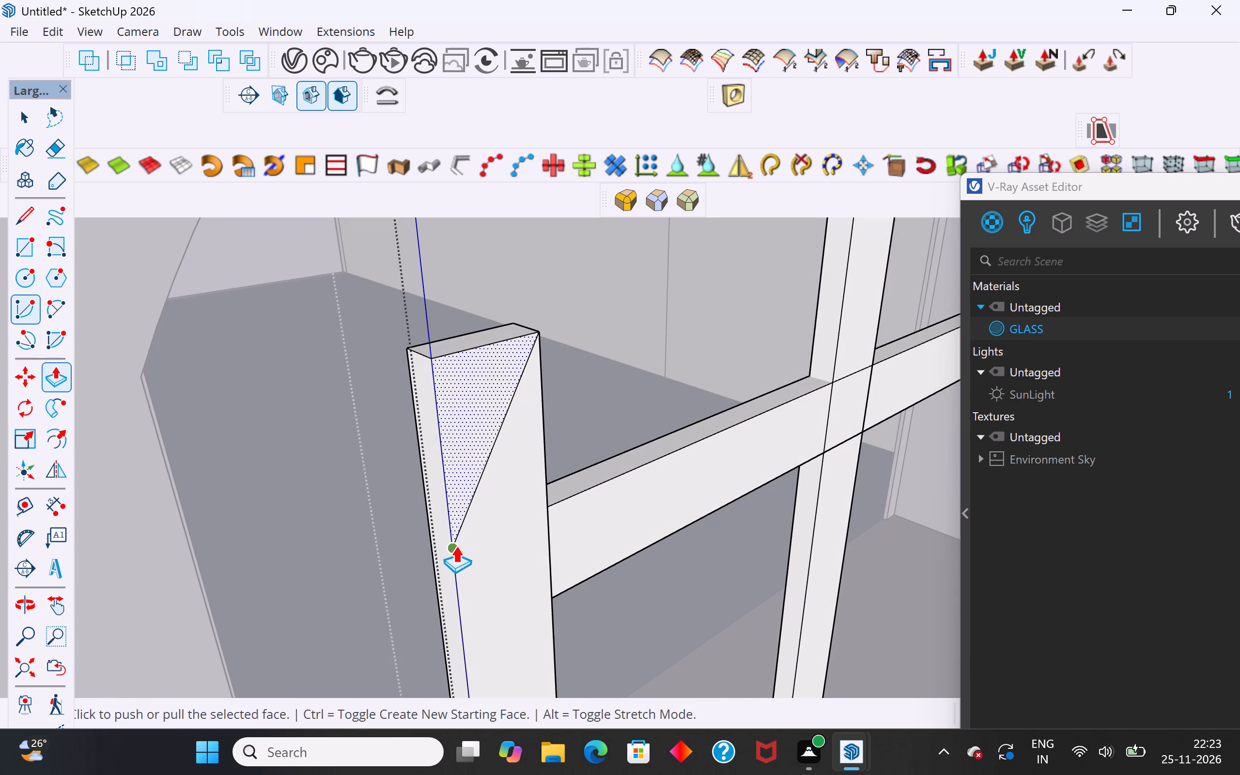
click(456, 545)
click(426, 536)
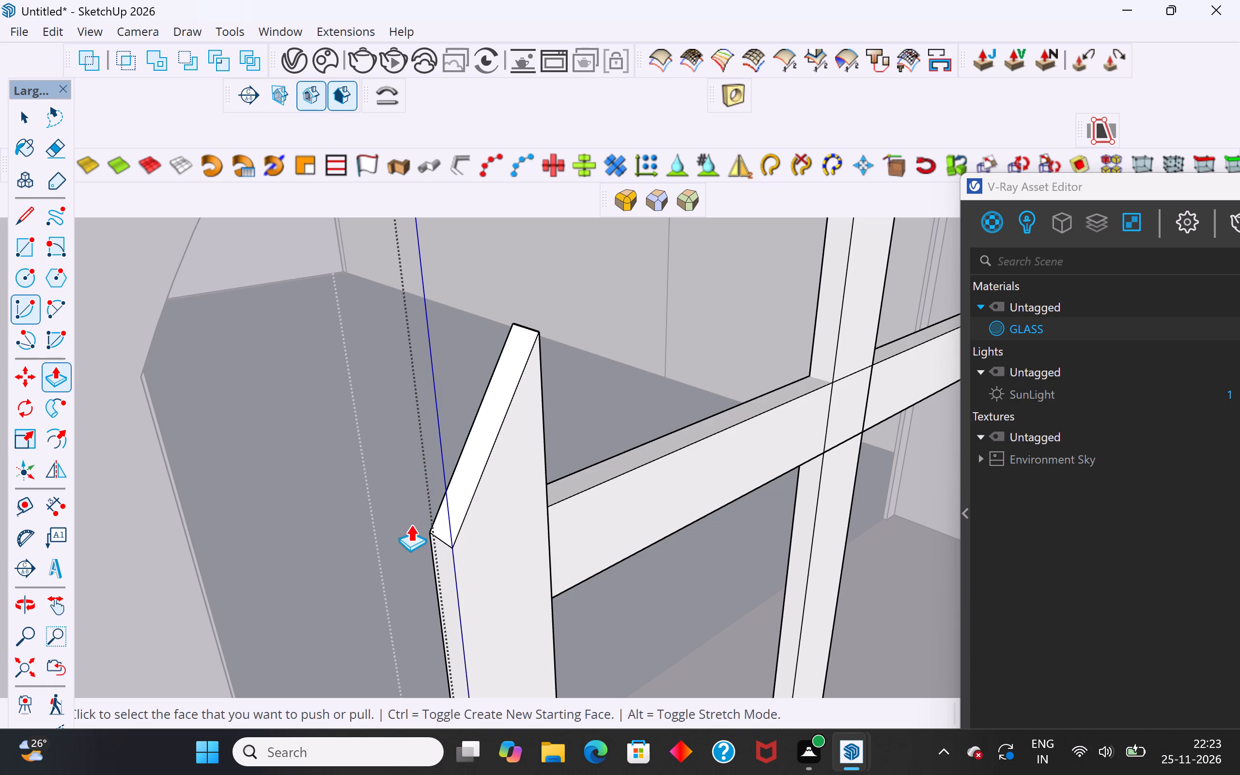
click(20, 127)
scroll(363, 362, down, 15)
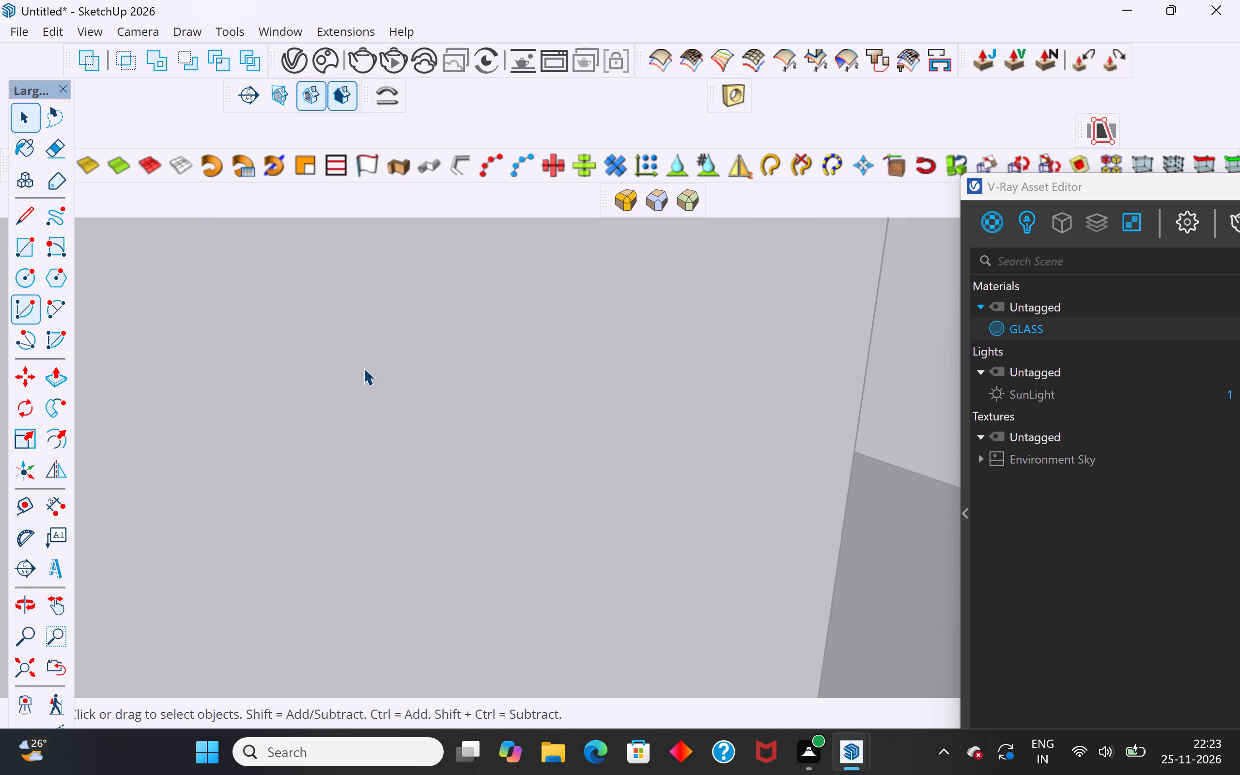
scroll(363, 368, down, 3)
middle_drag(573, 389, 436, 421)
scroll(308, 426, down, 18)
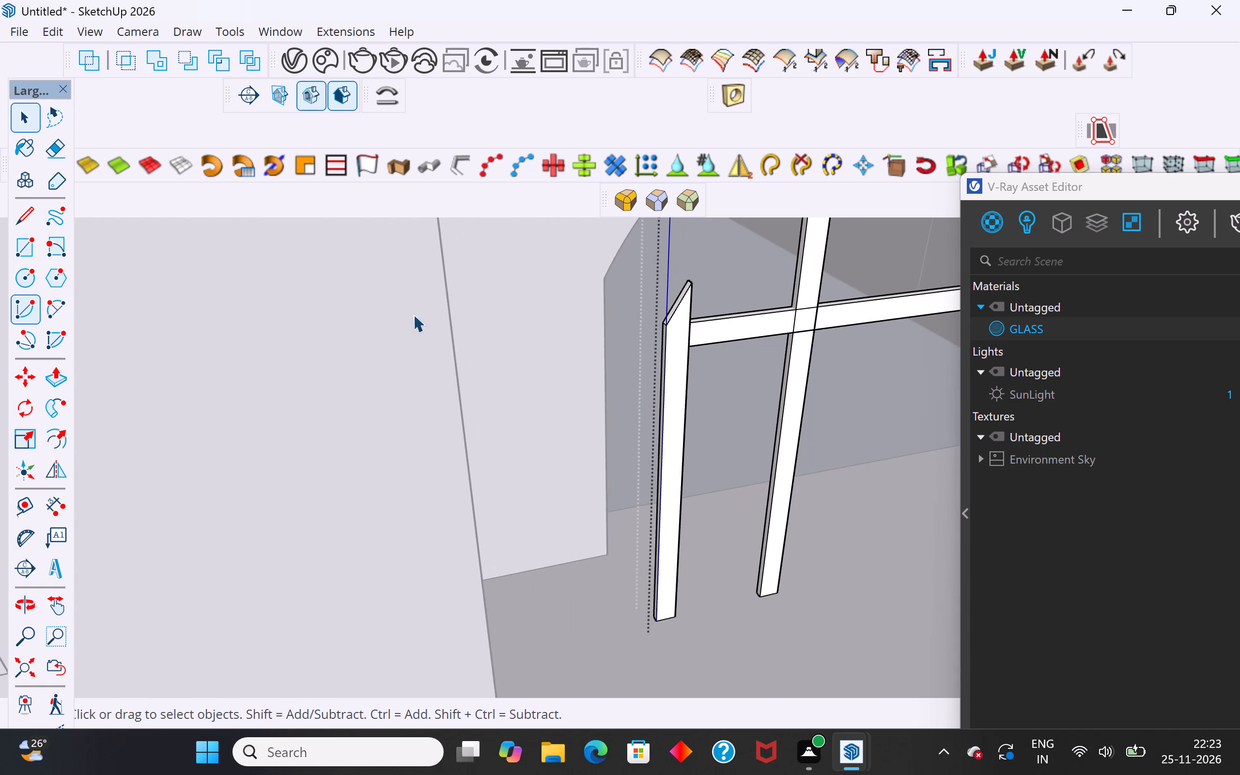
scroll(408, 379, down, 20)
scroll(408, 379, down, 1)
click(549, 556)
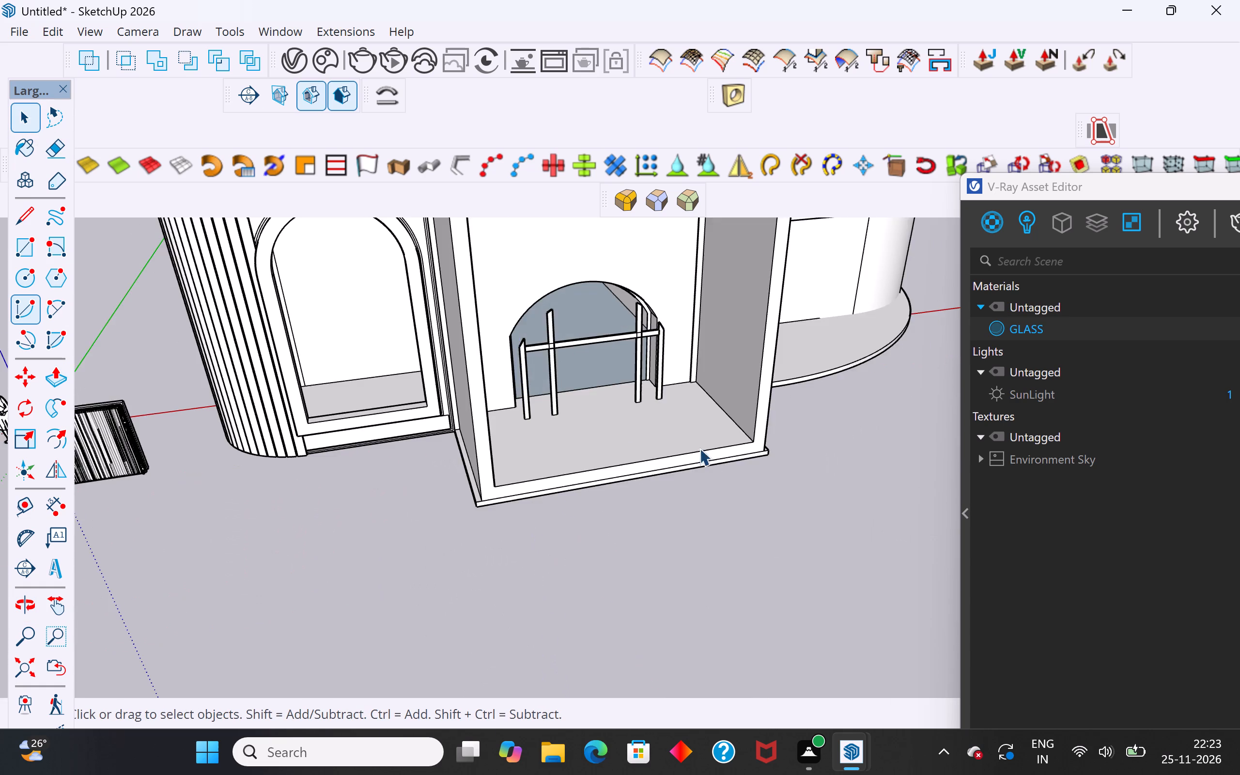
Move the bar frame from the bay floor back into the small arched opening, snapping its bottom corner to the opening's bottom corner.
middle_drag(694, 444, 611, 418)
scroll(690, 389, up, 8)
scroll(621, 485, down, 6)
middle_drag(677, 281, 668, 246)
scroll(643, 407, up, 10)
middle_drag(653, 427, 604, 434)
scroll(577, 526, up, 4)
click(558, 532)
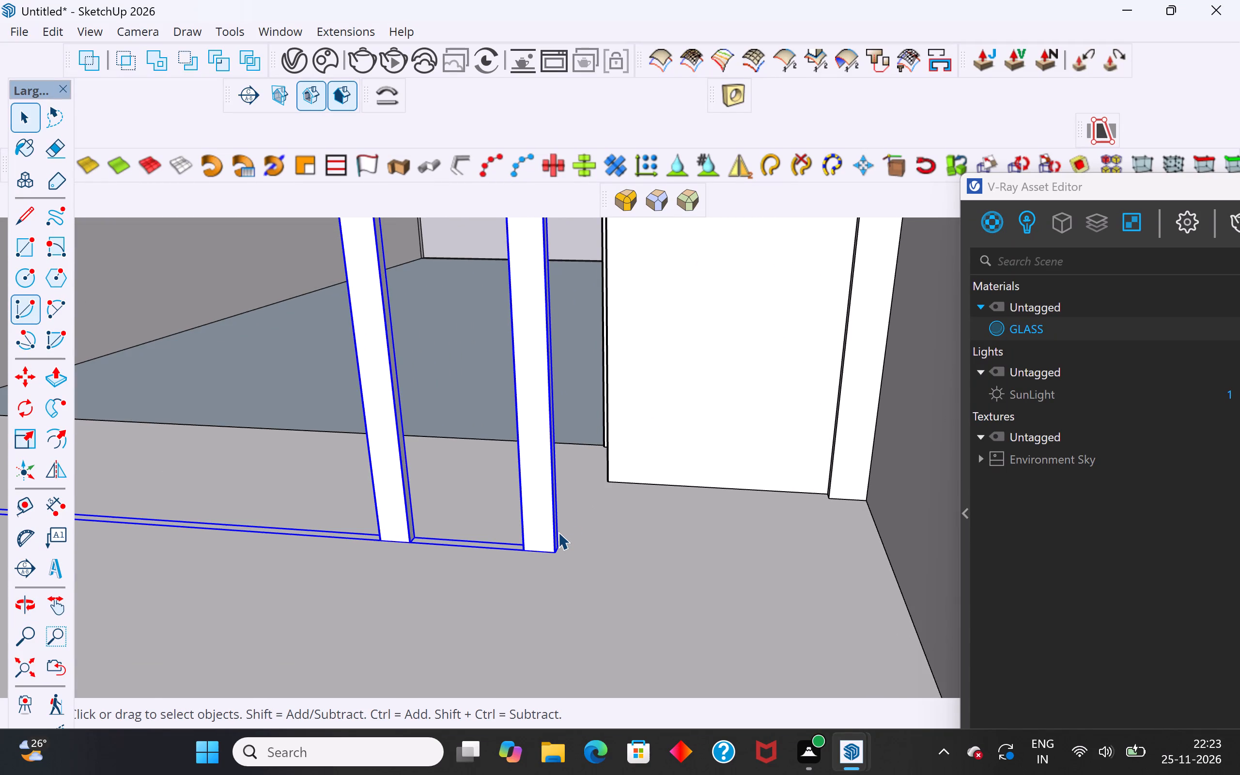
key(m)
click(555, 552)
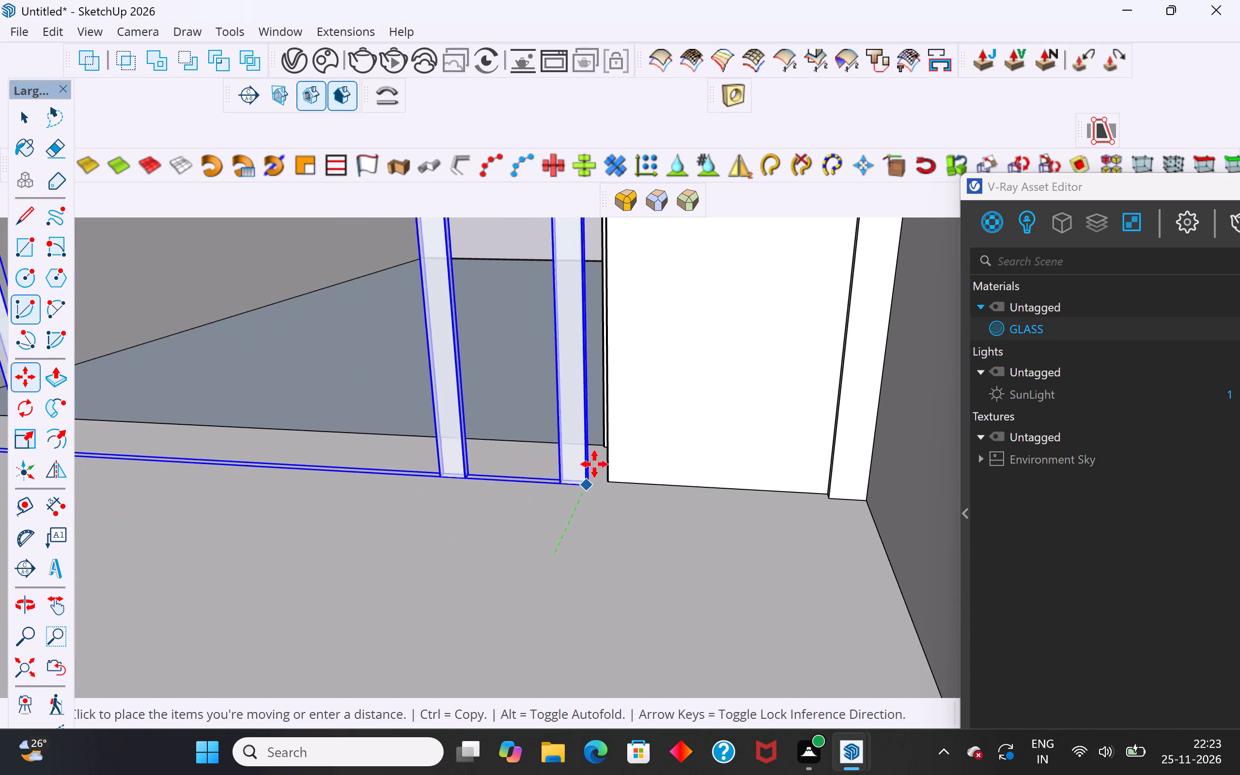
scroll(601, 450, up, 8)
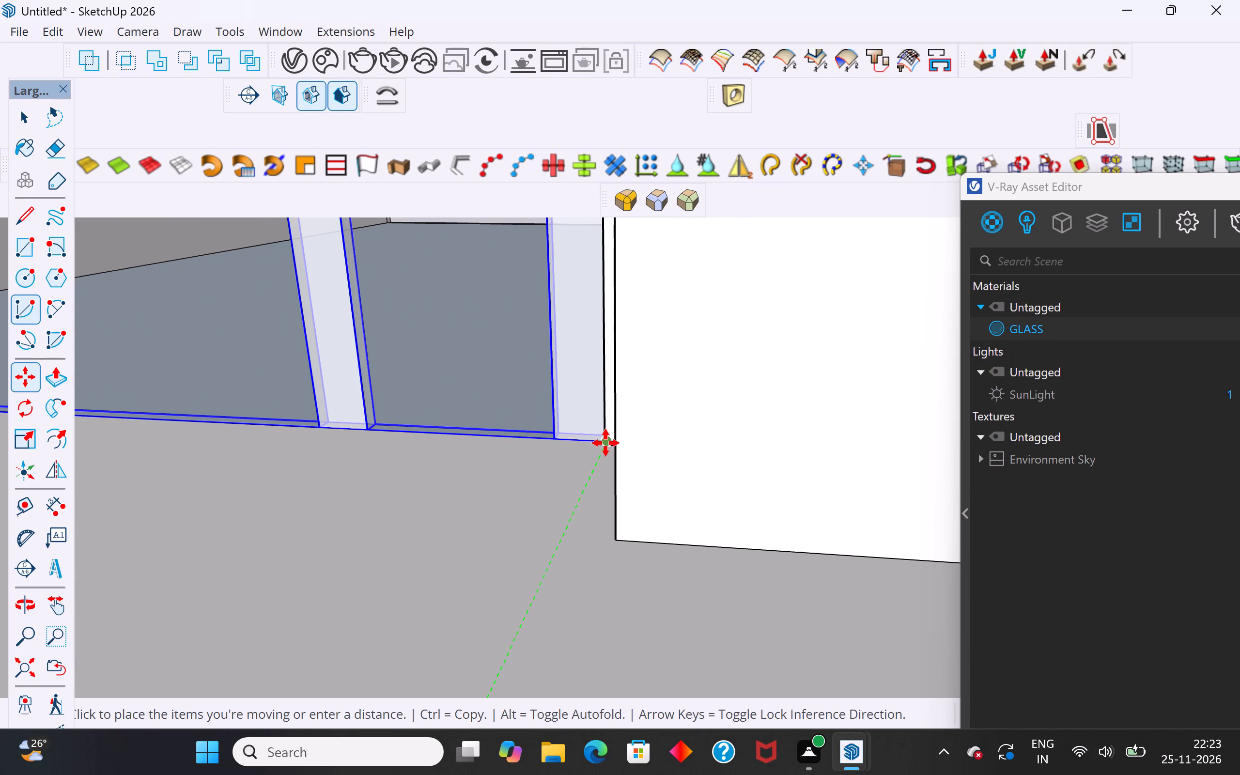
click(605, 443)
scroll(549, 564, down, 20)
scroll(549, 564, down, 6)
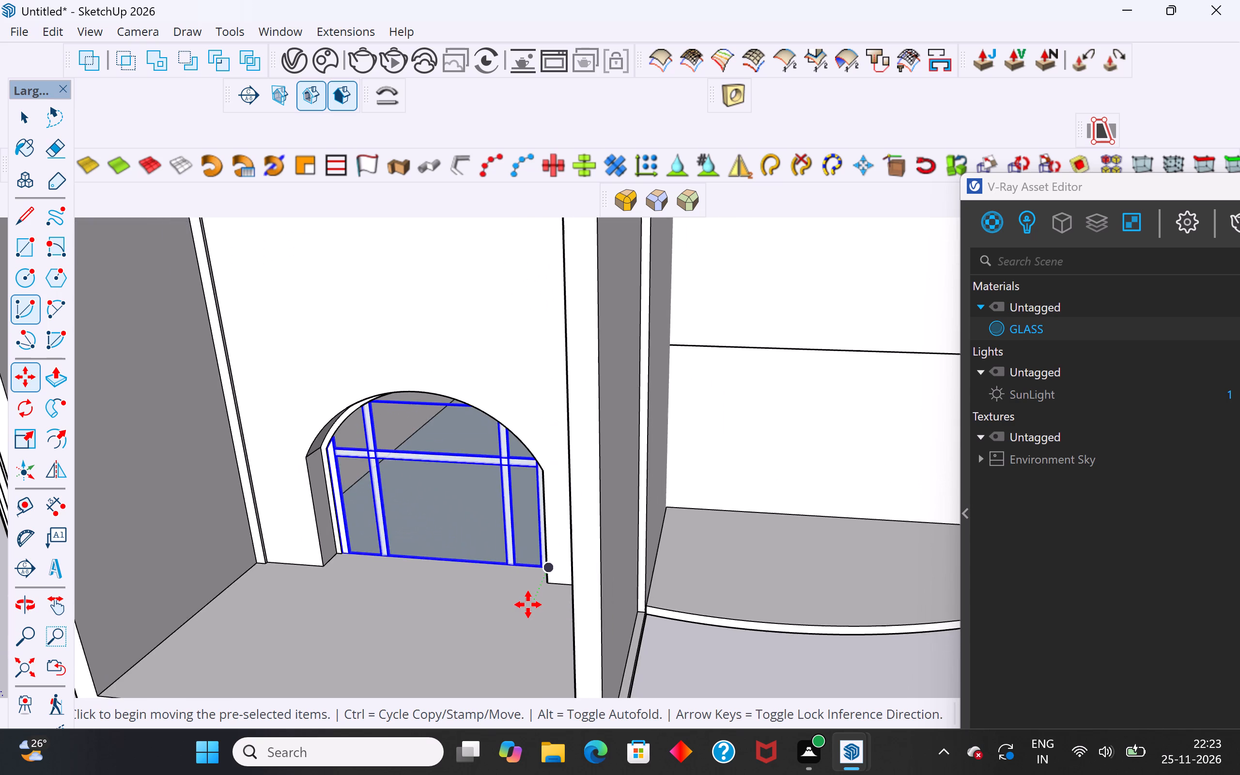
middle_drag(547, 594, 599, 558)
click(27, 111)
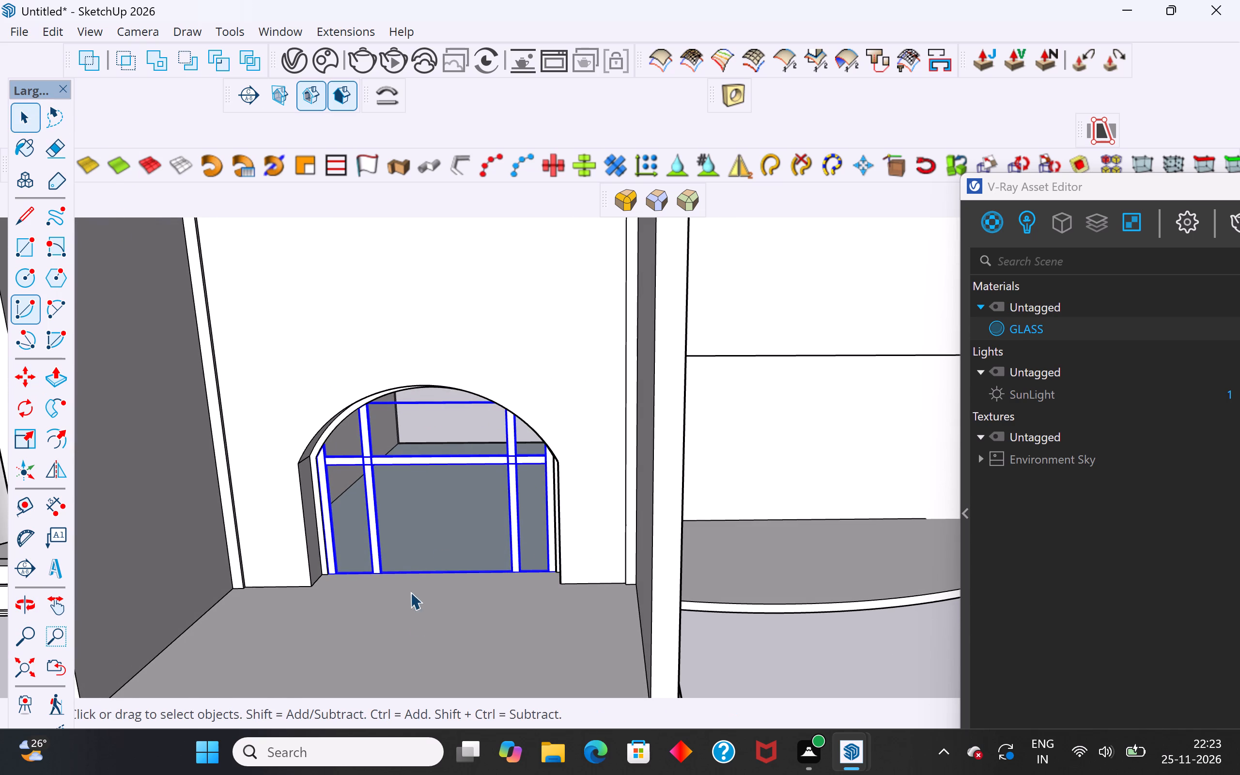
Examine how the bar frame sits in the small arched opening, close up and from the front of the building.
scroll(411, 595, down, 10)
scroll(423, 558, up, 13)
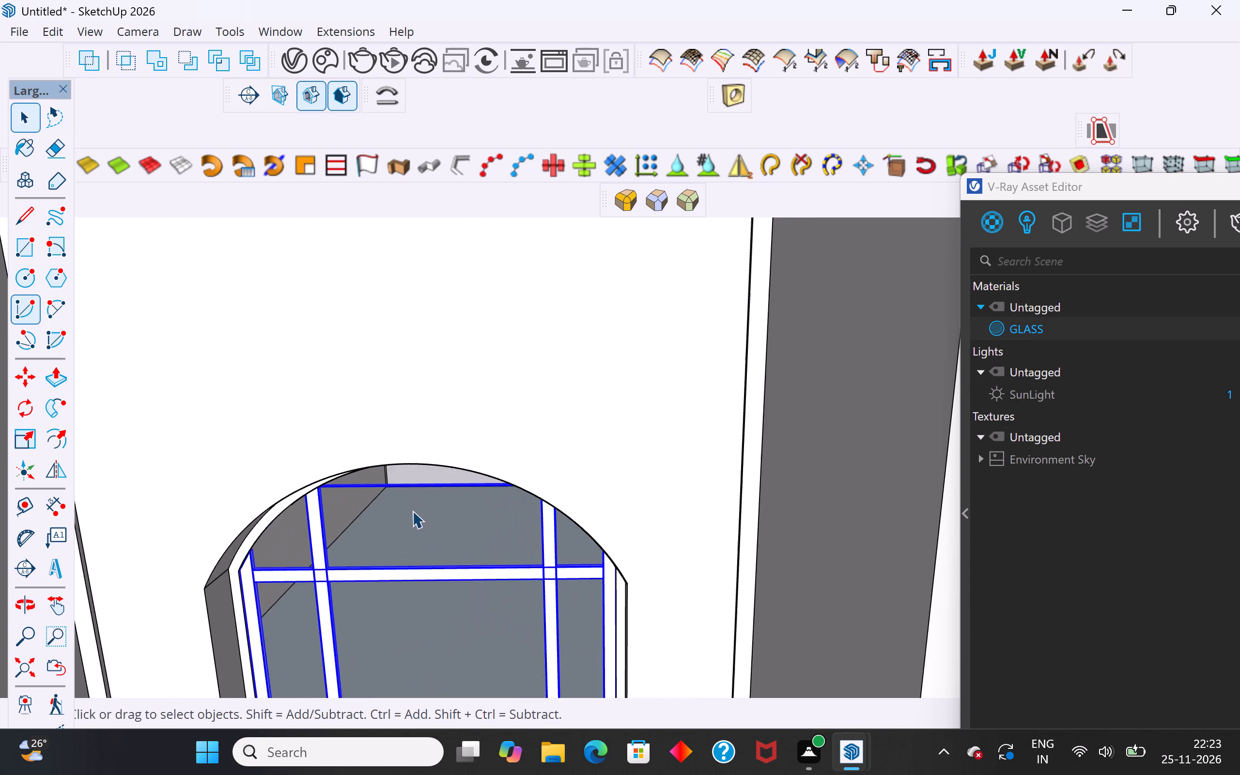
scroll(412, 511, up, 10)
click(360, 521)
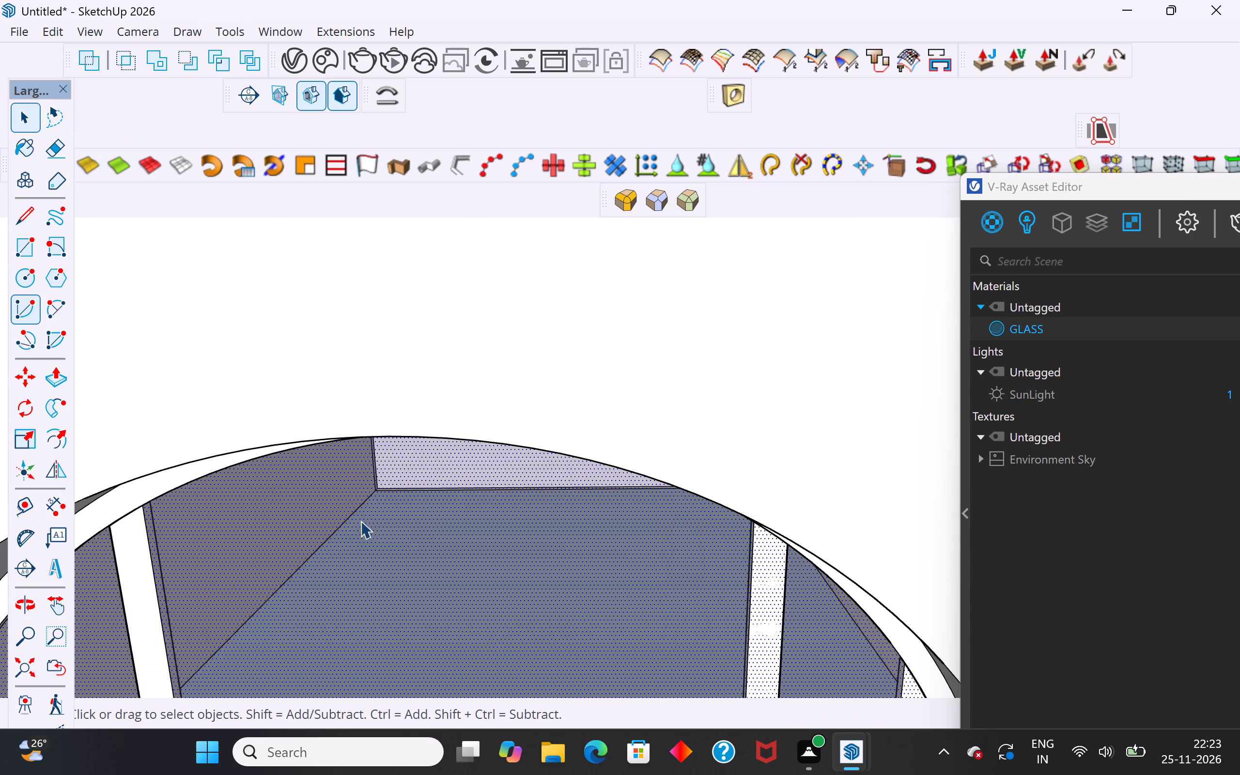
scroll(422, 520, down, 17)
scroll(442, 504, down, 7)
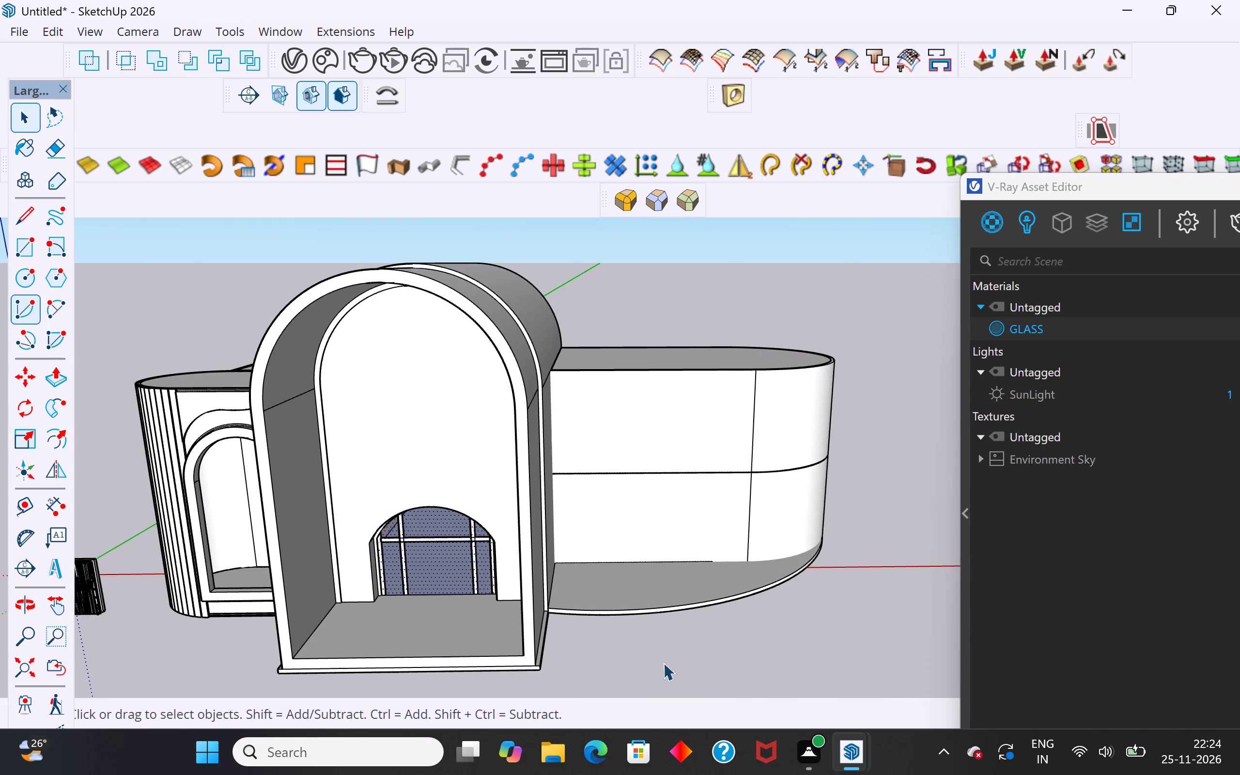
click(663, 663)
middle_drag(594, 635, 640, 524)
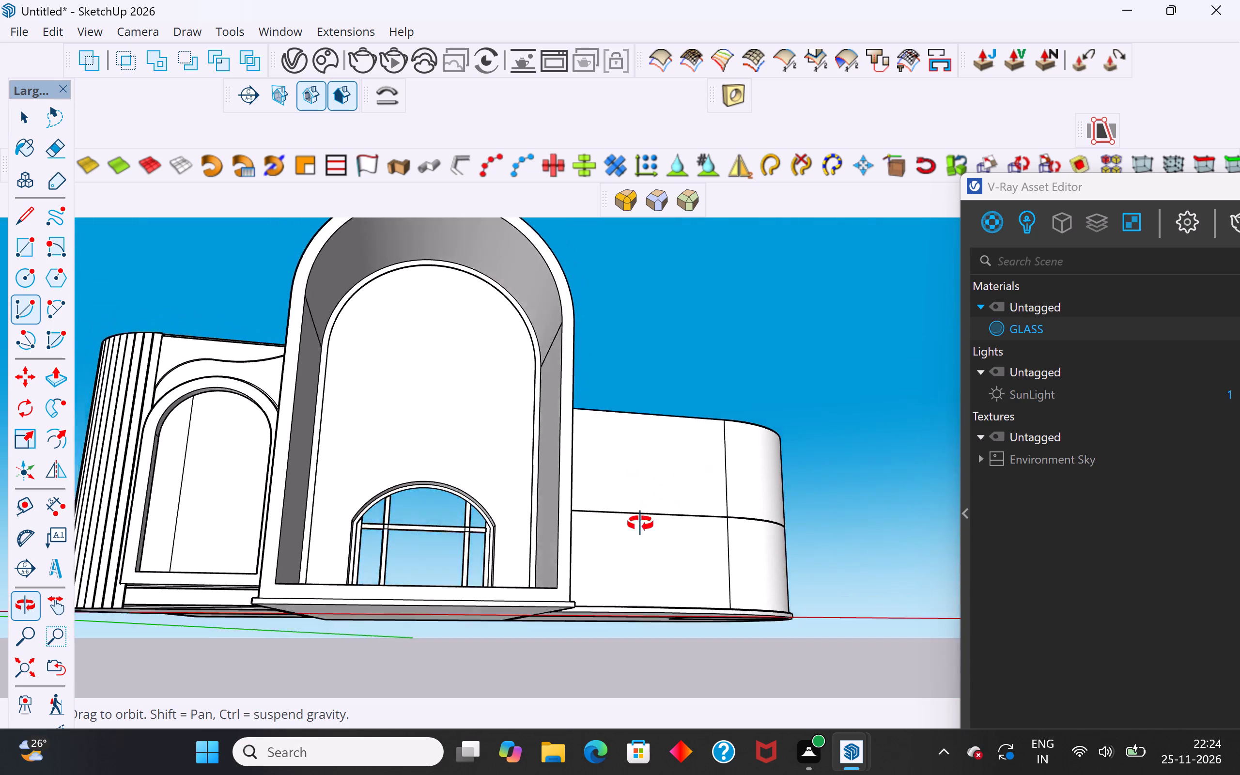
middle_drag(640, 524, 620, 576)
Inside the bar frame group, move the horizontal bar up to the tops of the end posts, and close the group.
scroll(423, 606, up, 4)
click(445, 560)
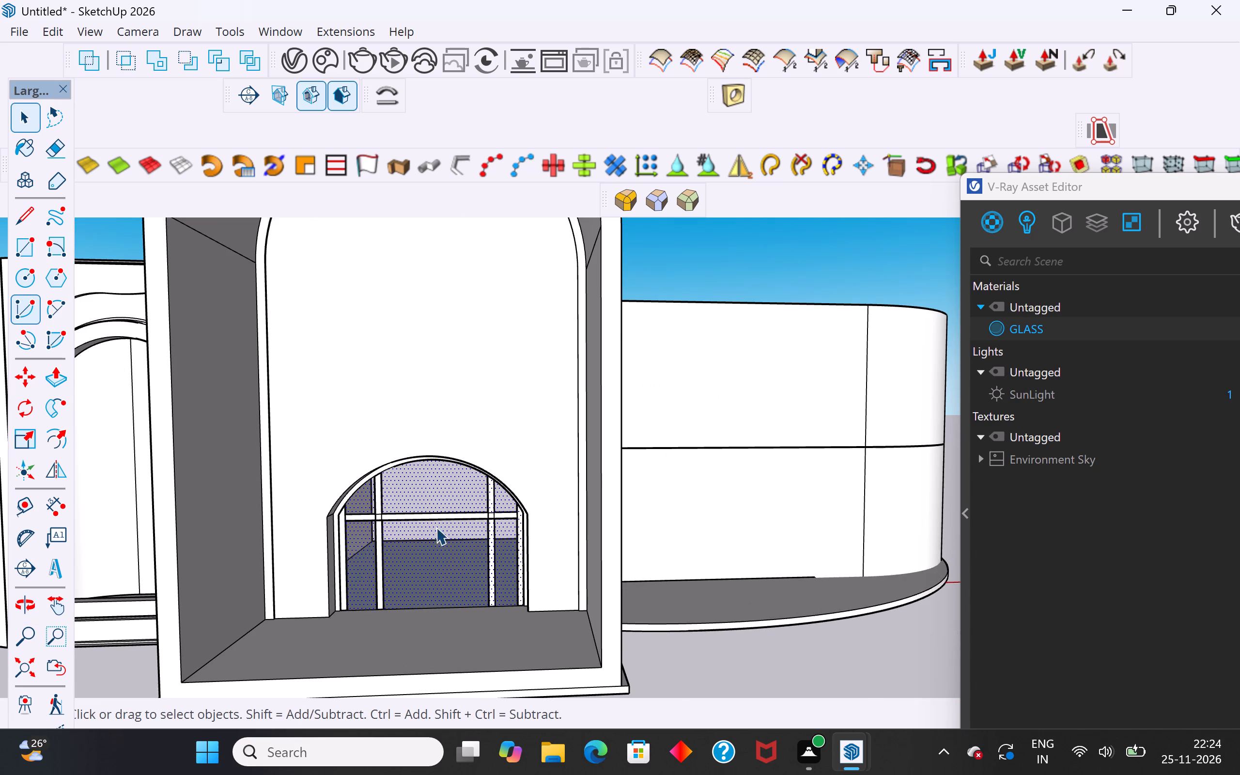
scroll(424, 512, up, 8)
click(429, 526)
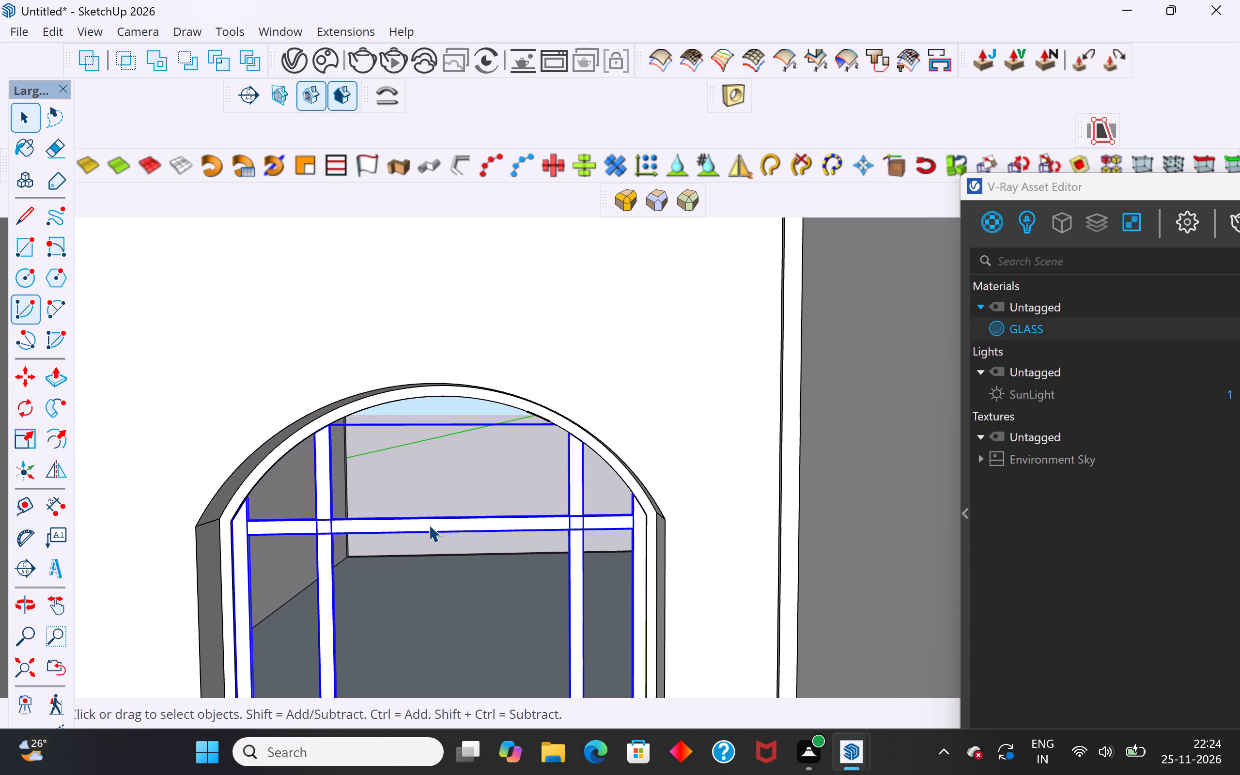
double_click(431, 519)
click(427, 532)
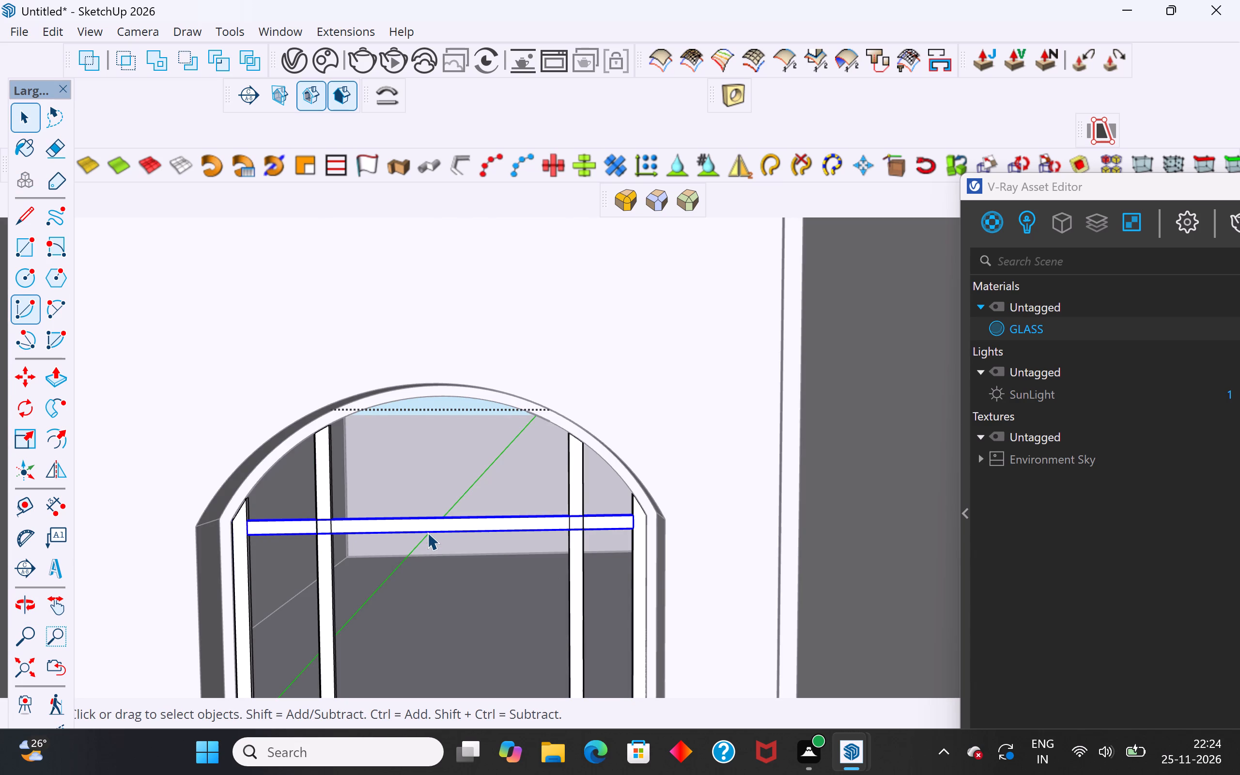
key(m)
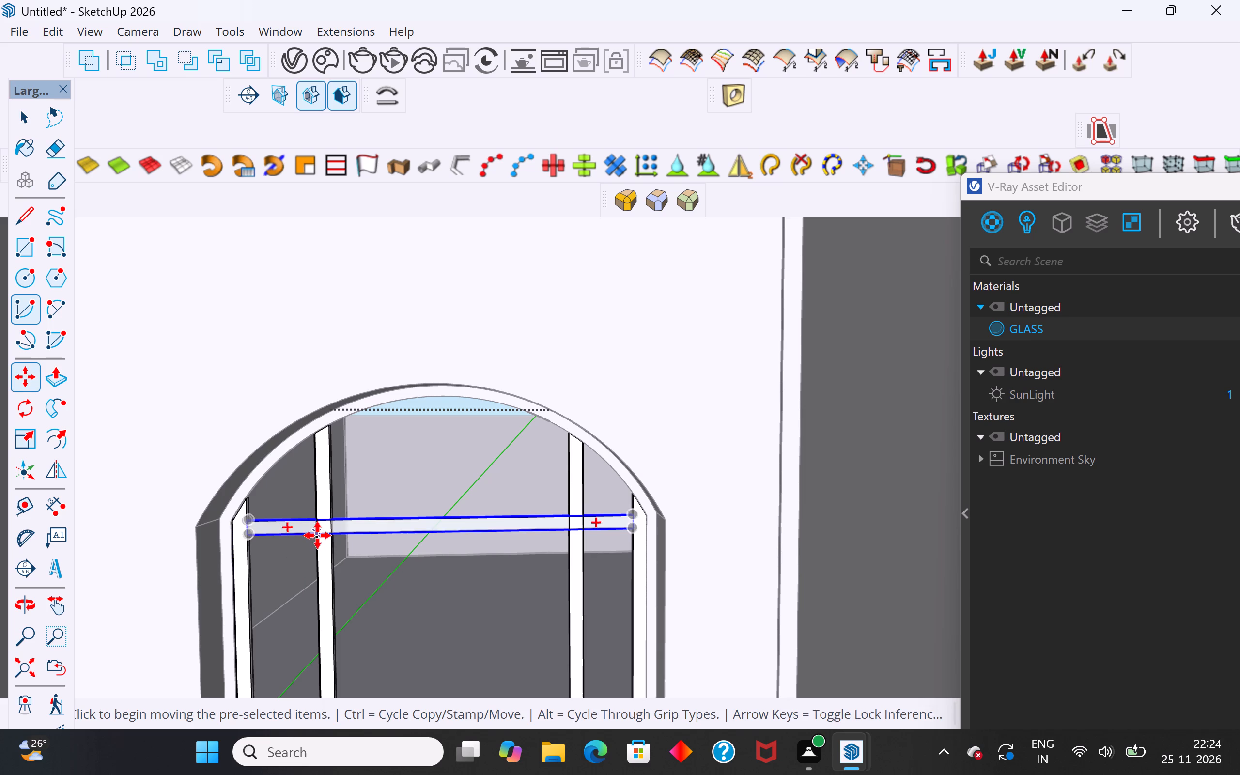
click(316, 533)
click(321, 510)
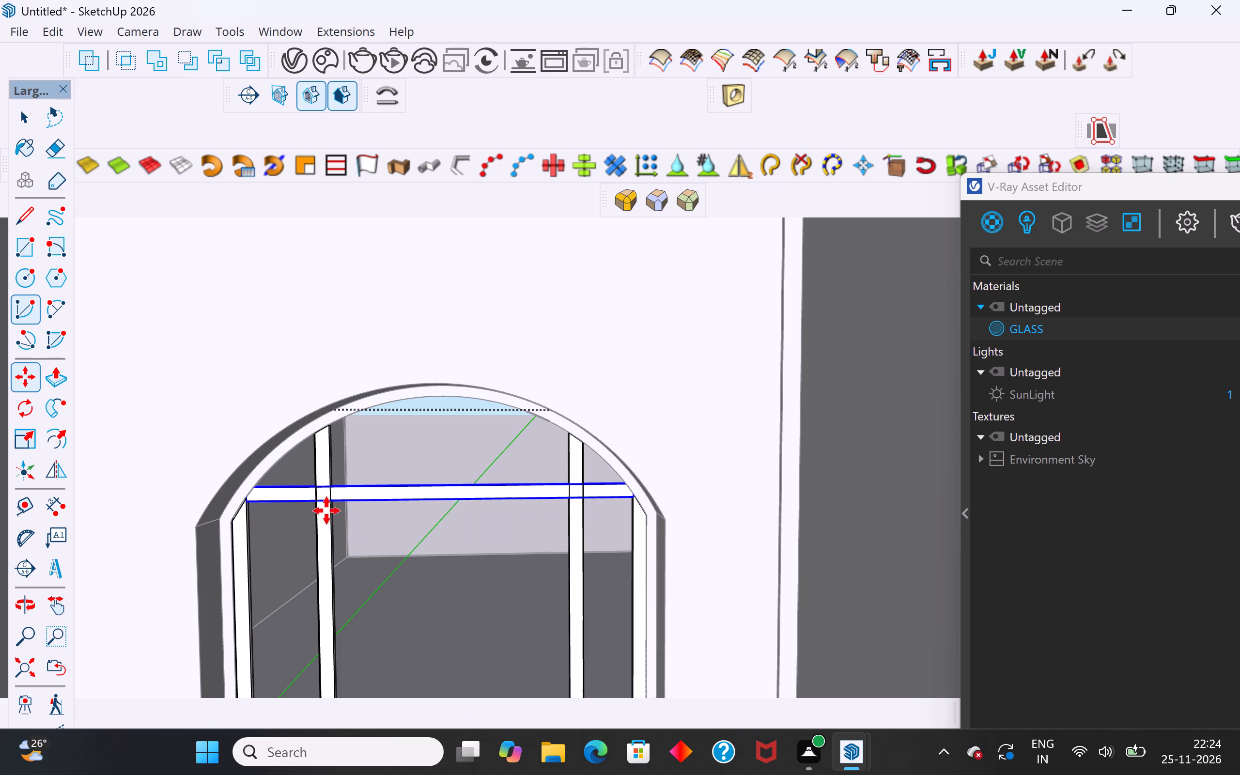
scroll(515, 453, down, 10)
click(773, 673)
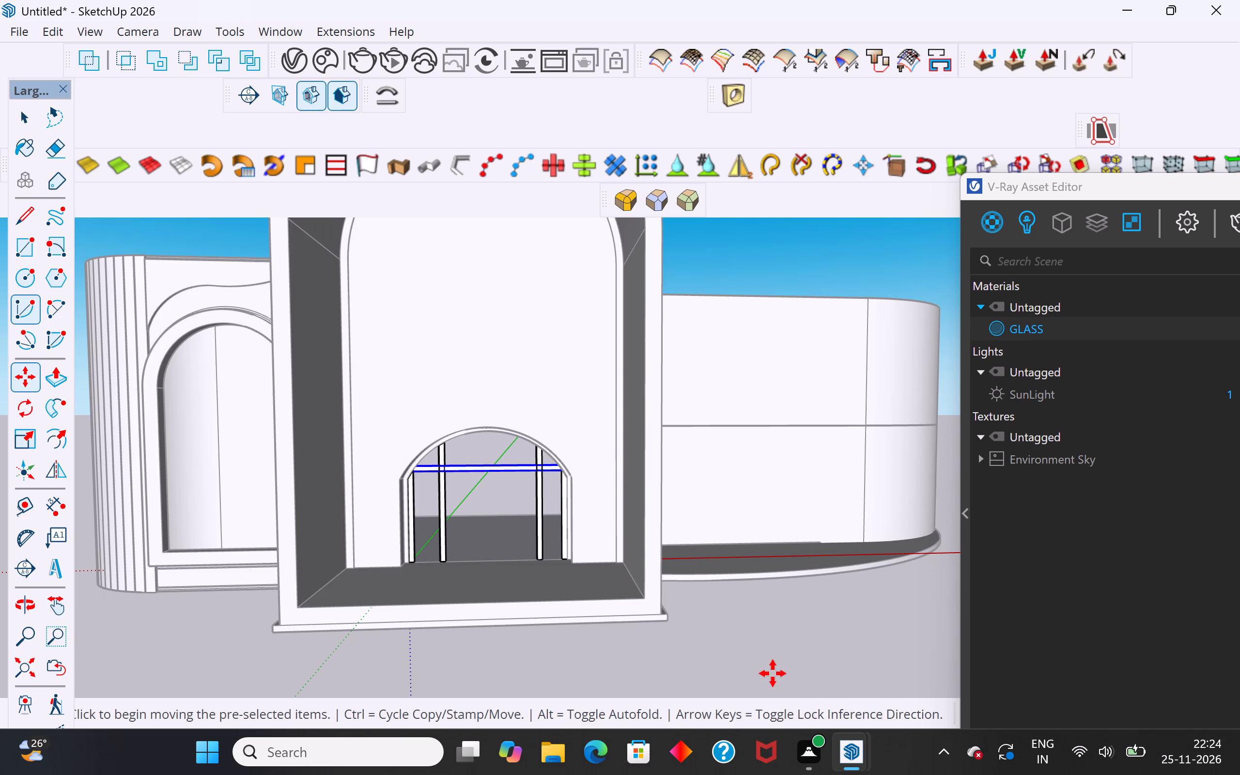
key(Escape)
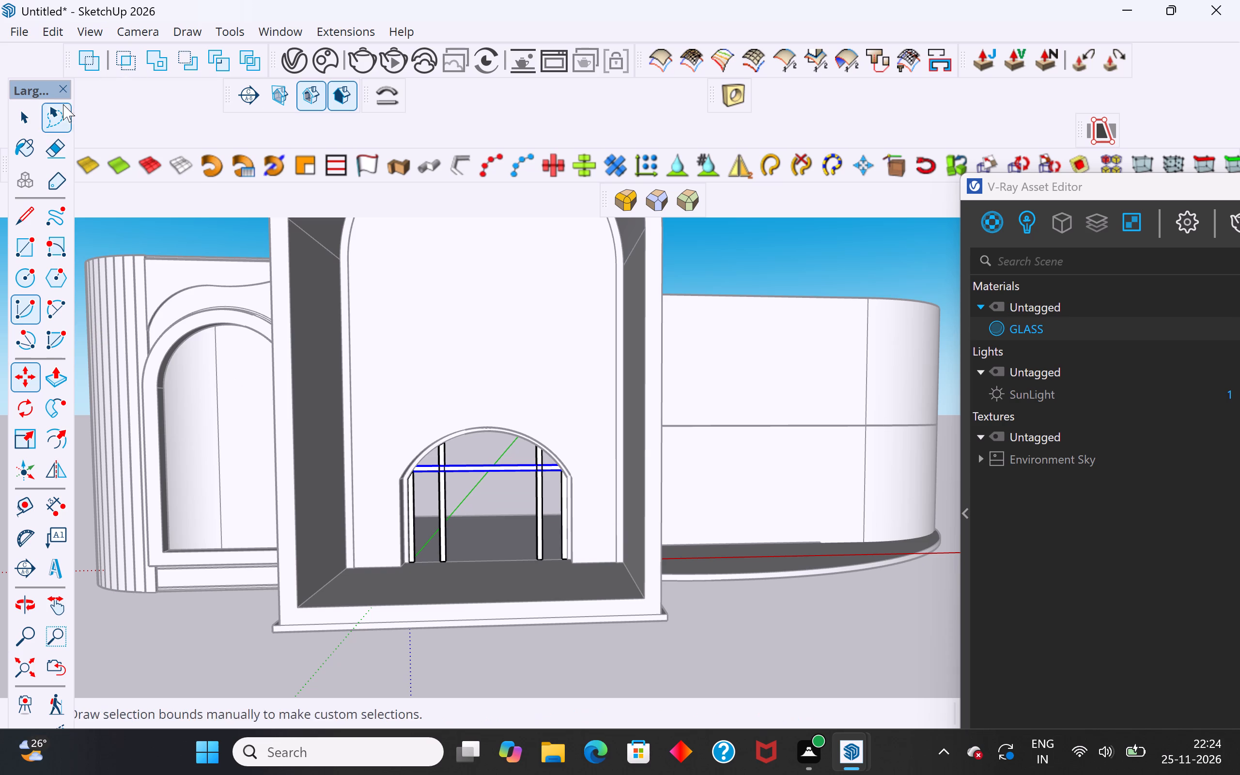
click(22, 115)
click(737, 677)
Draw an upright rectangle on the window face between the two middle posts, starting from the opening's bottom edge.
scroll(492, 521, up, 9)
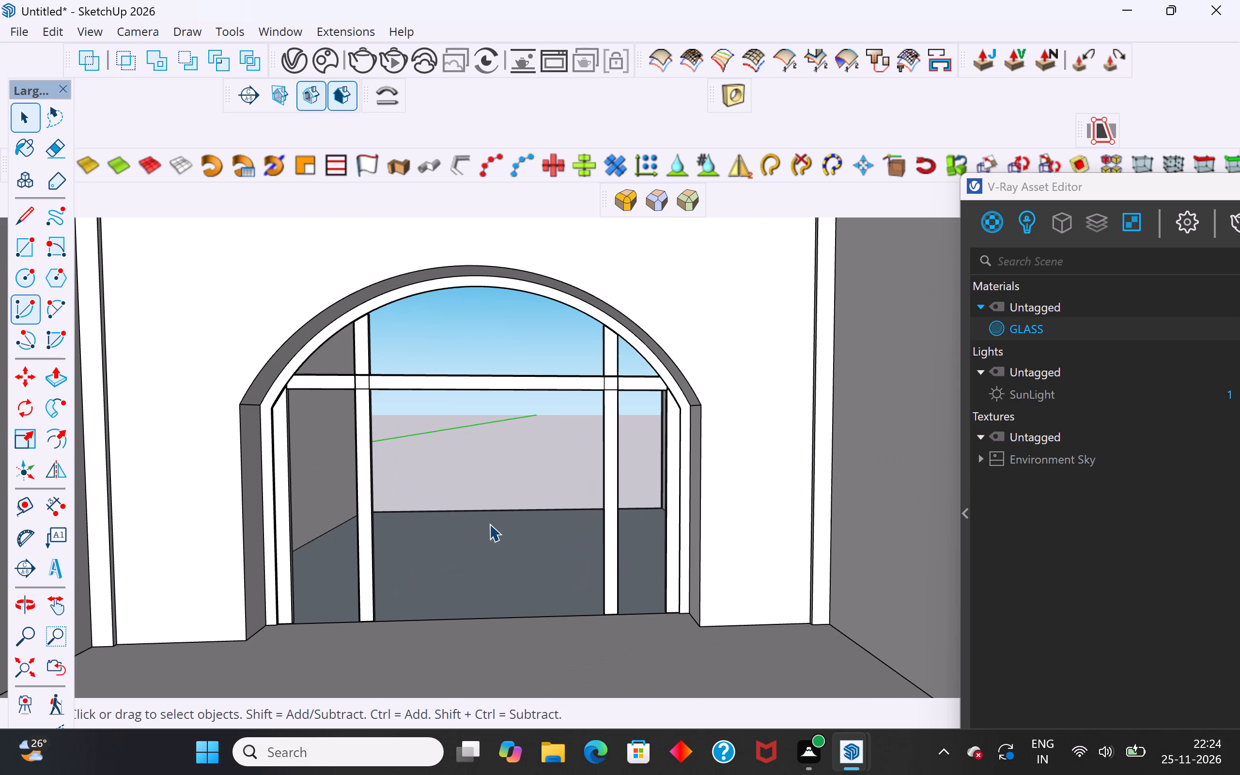
click(489, 524)
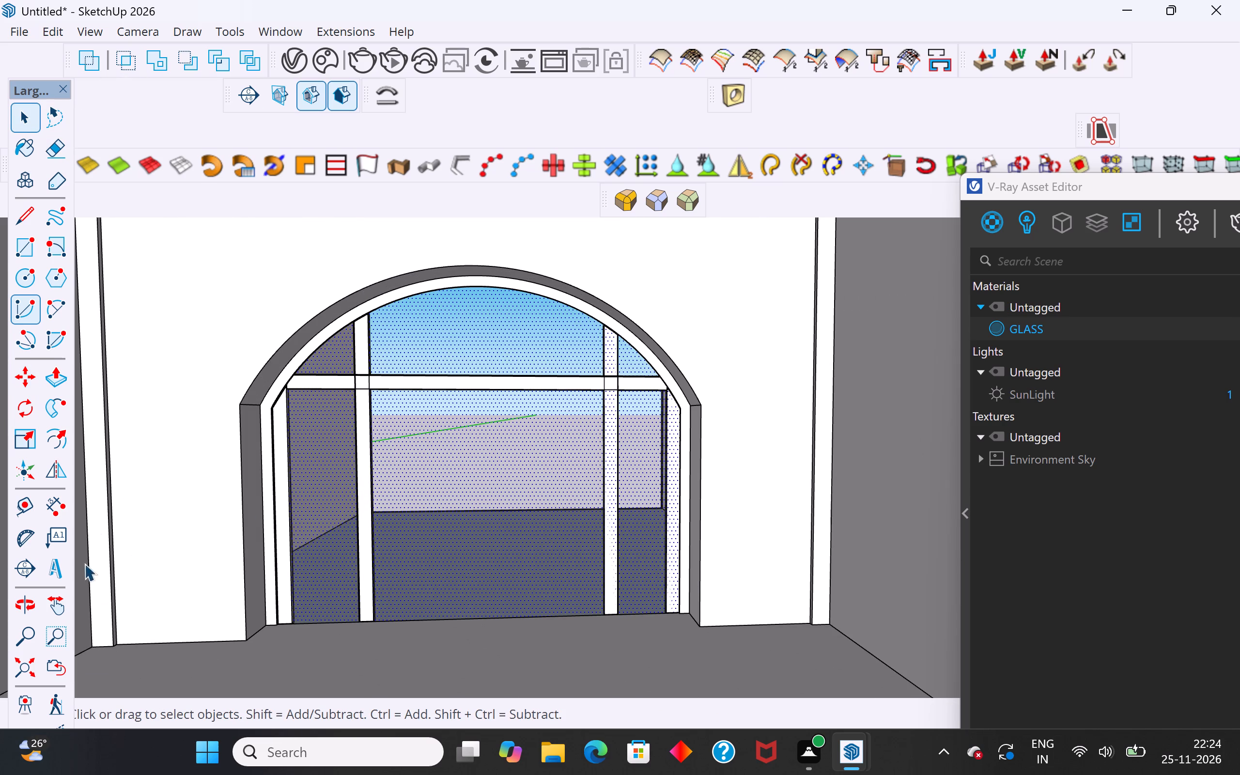
click(28, 249)
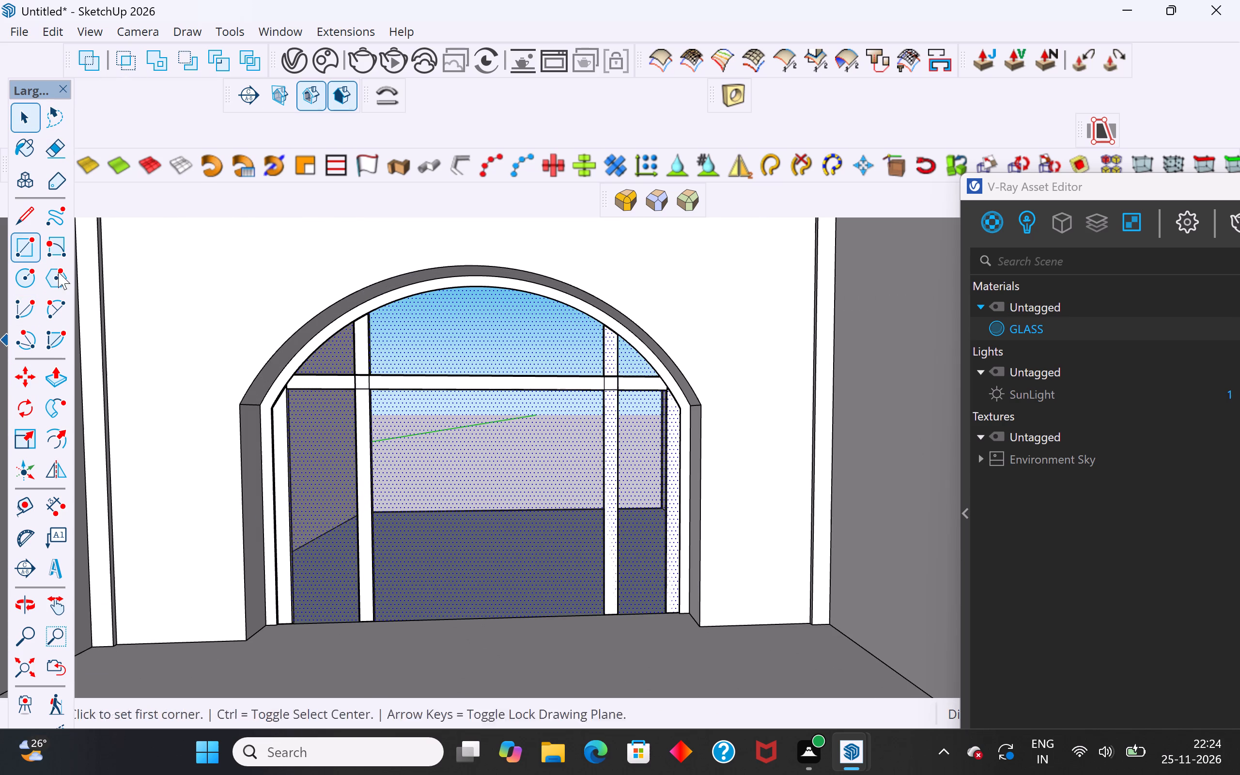
click(437, 614)
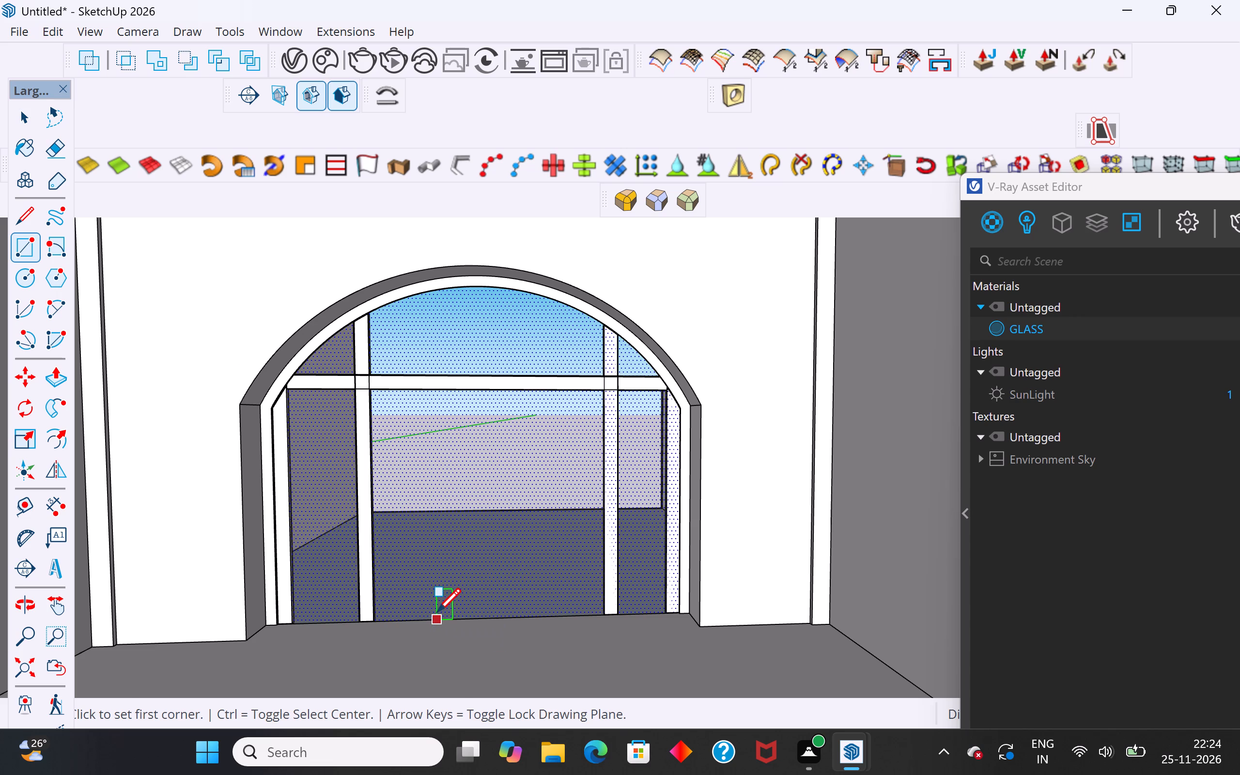
click(544, 428)
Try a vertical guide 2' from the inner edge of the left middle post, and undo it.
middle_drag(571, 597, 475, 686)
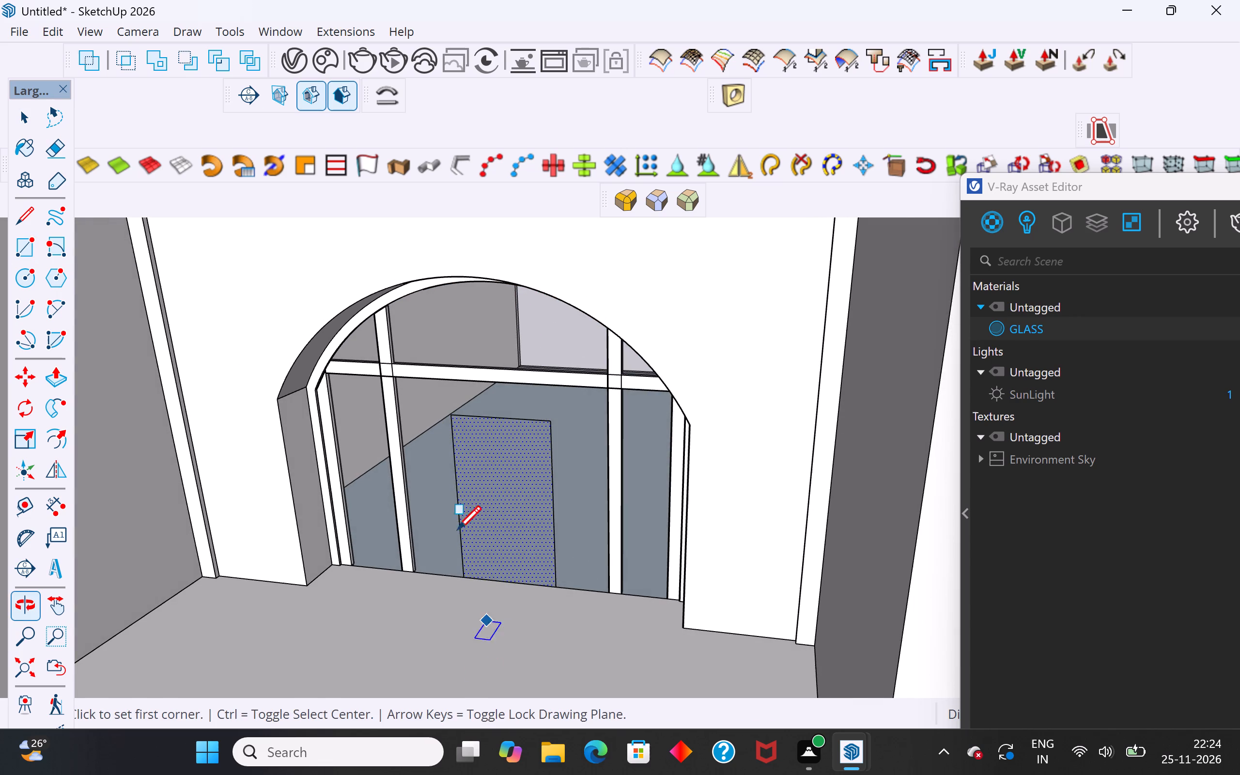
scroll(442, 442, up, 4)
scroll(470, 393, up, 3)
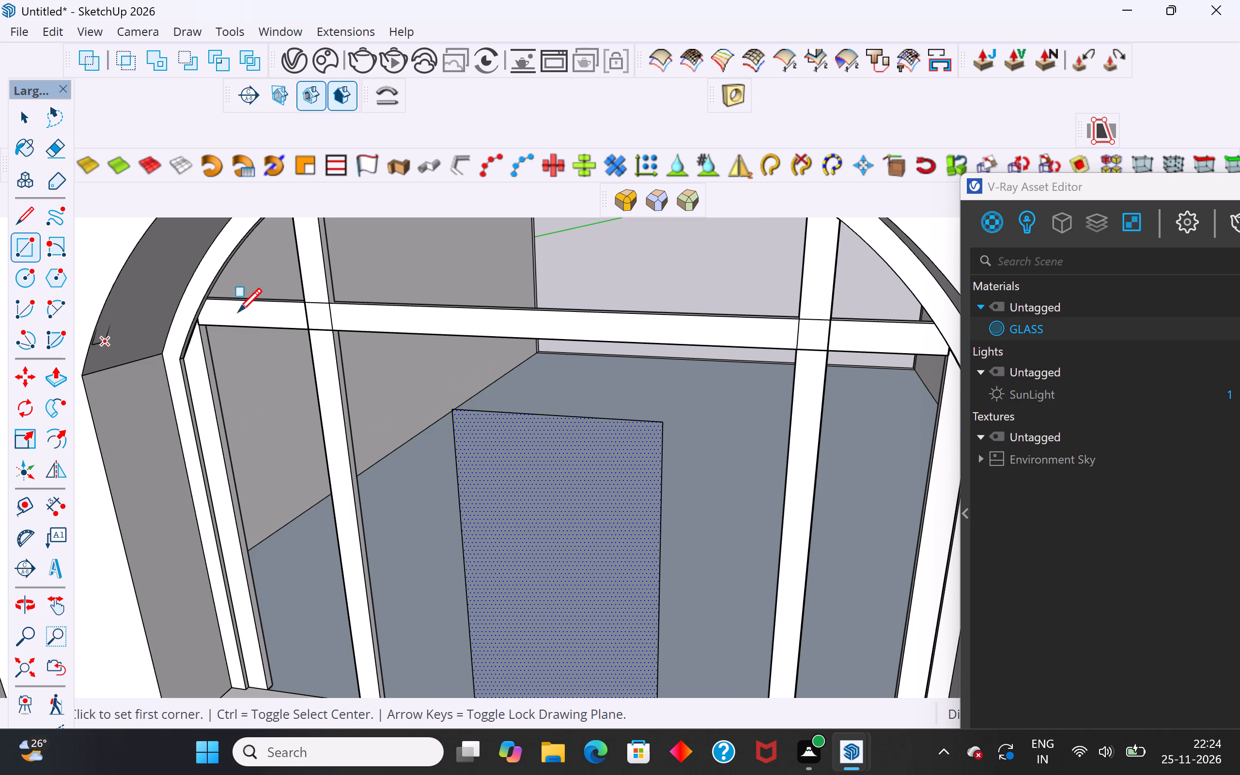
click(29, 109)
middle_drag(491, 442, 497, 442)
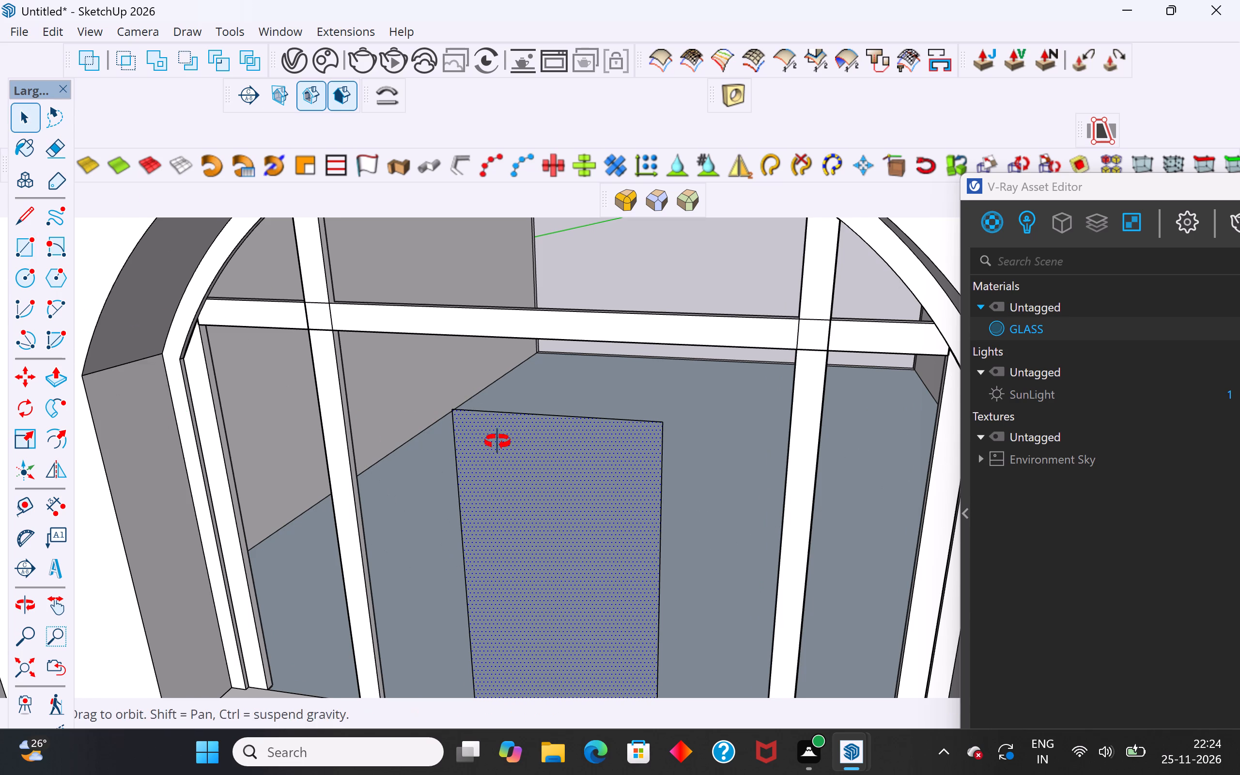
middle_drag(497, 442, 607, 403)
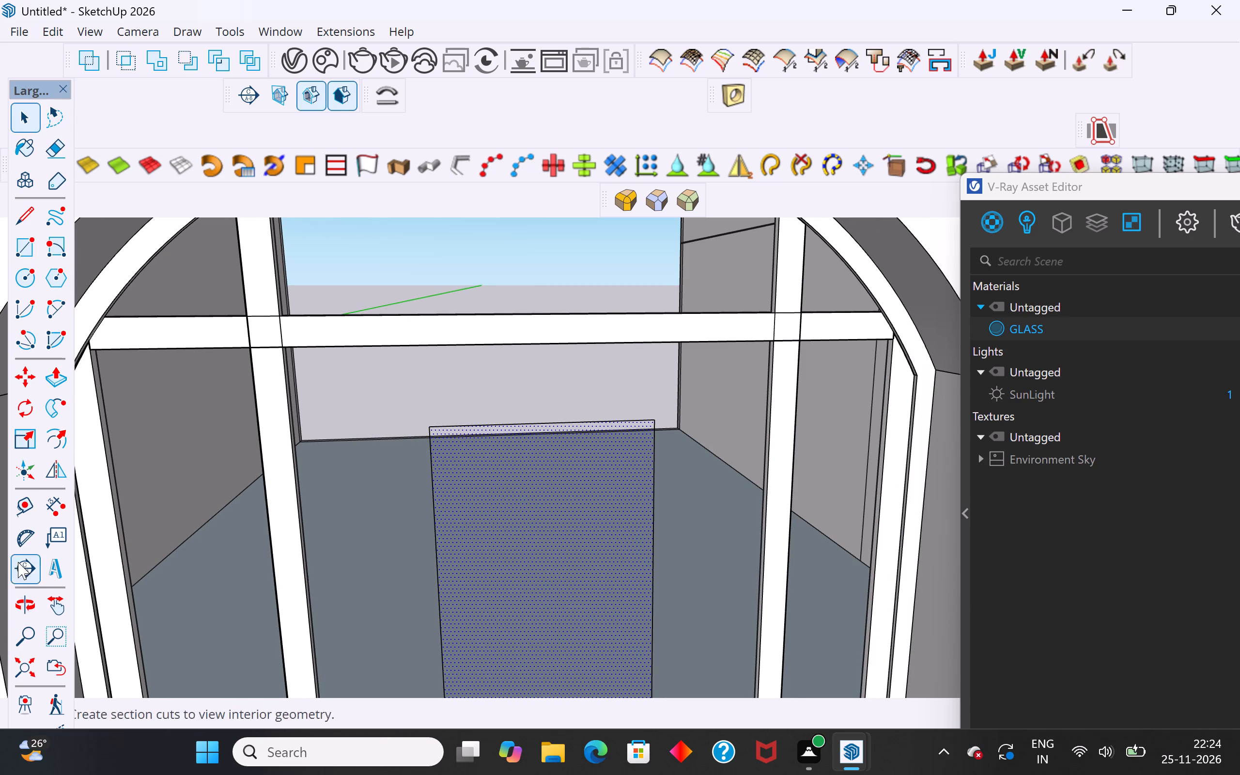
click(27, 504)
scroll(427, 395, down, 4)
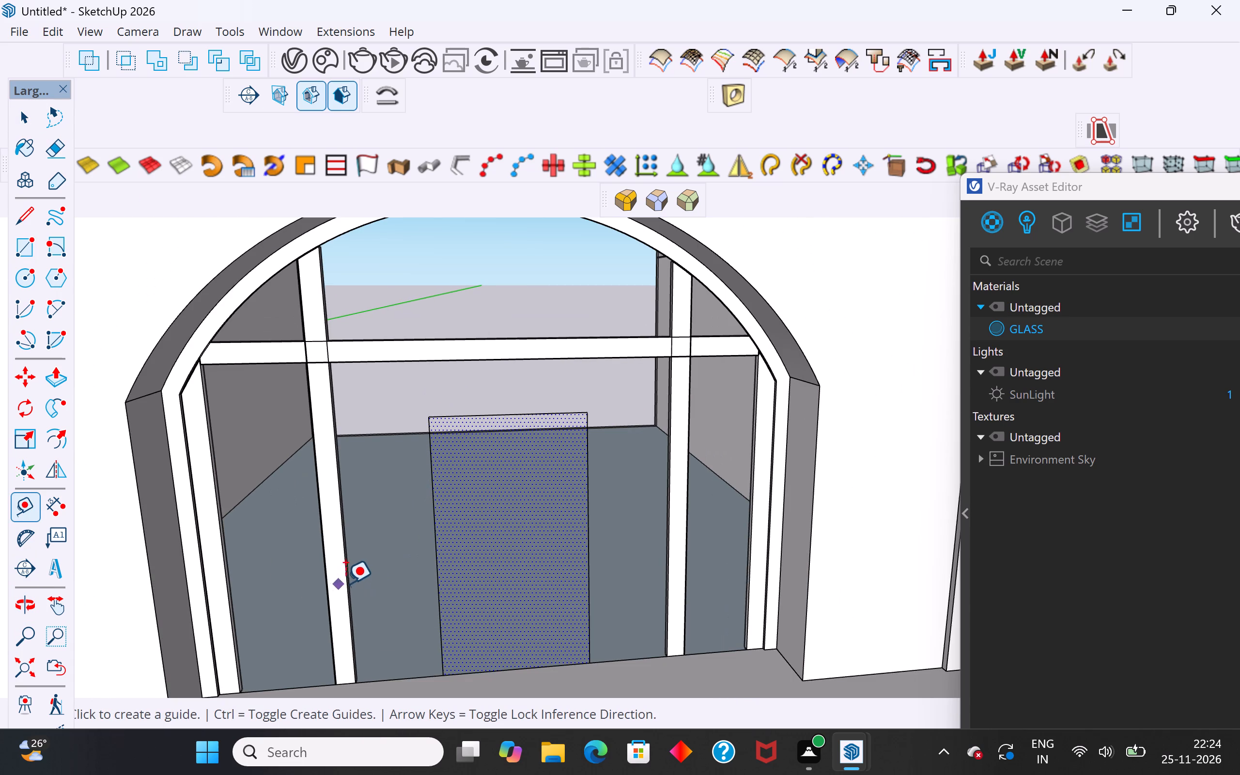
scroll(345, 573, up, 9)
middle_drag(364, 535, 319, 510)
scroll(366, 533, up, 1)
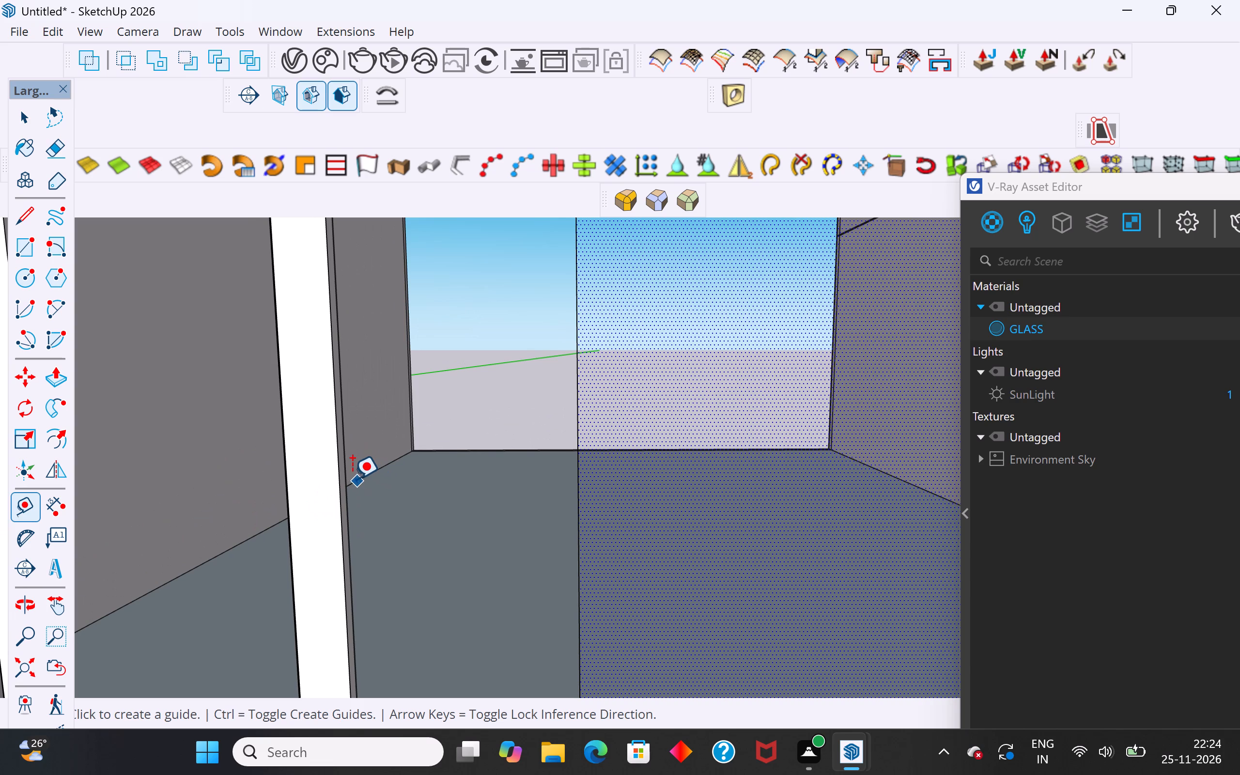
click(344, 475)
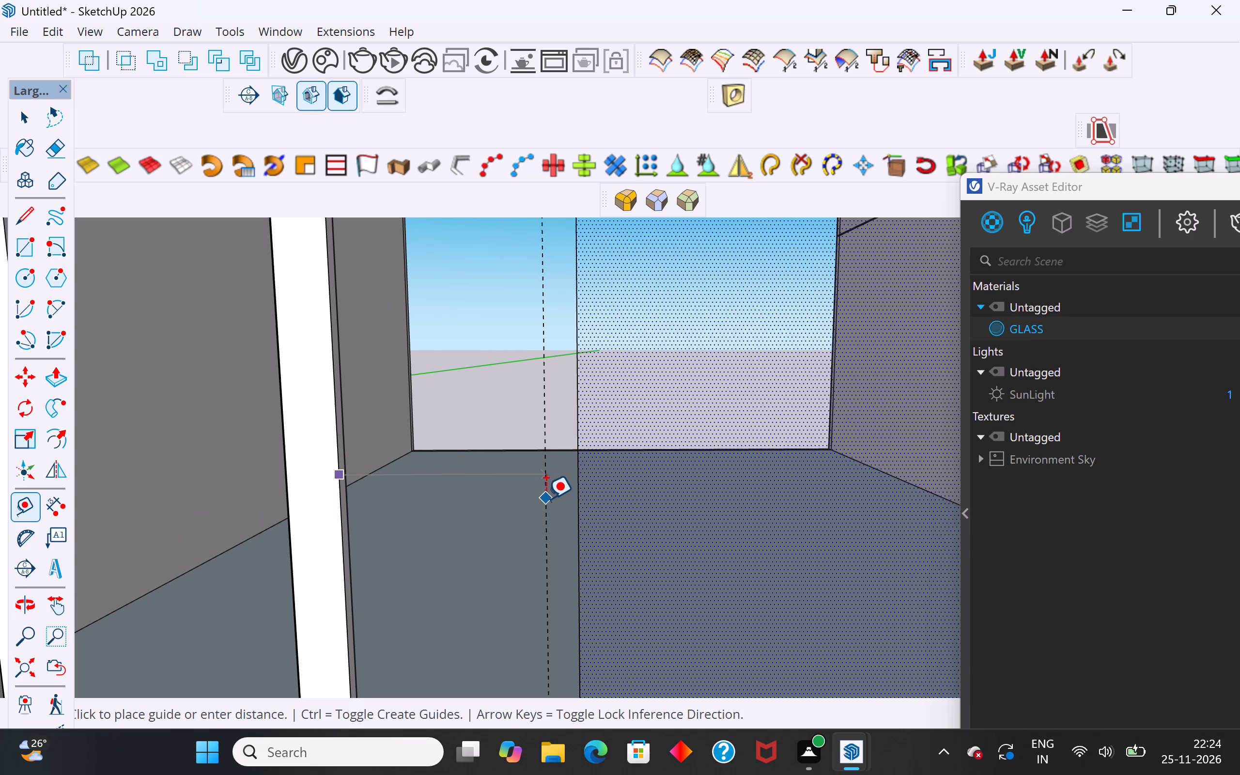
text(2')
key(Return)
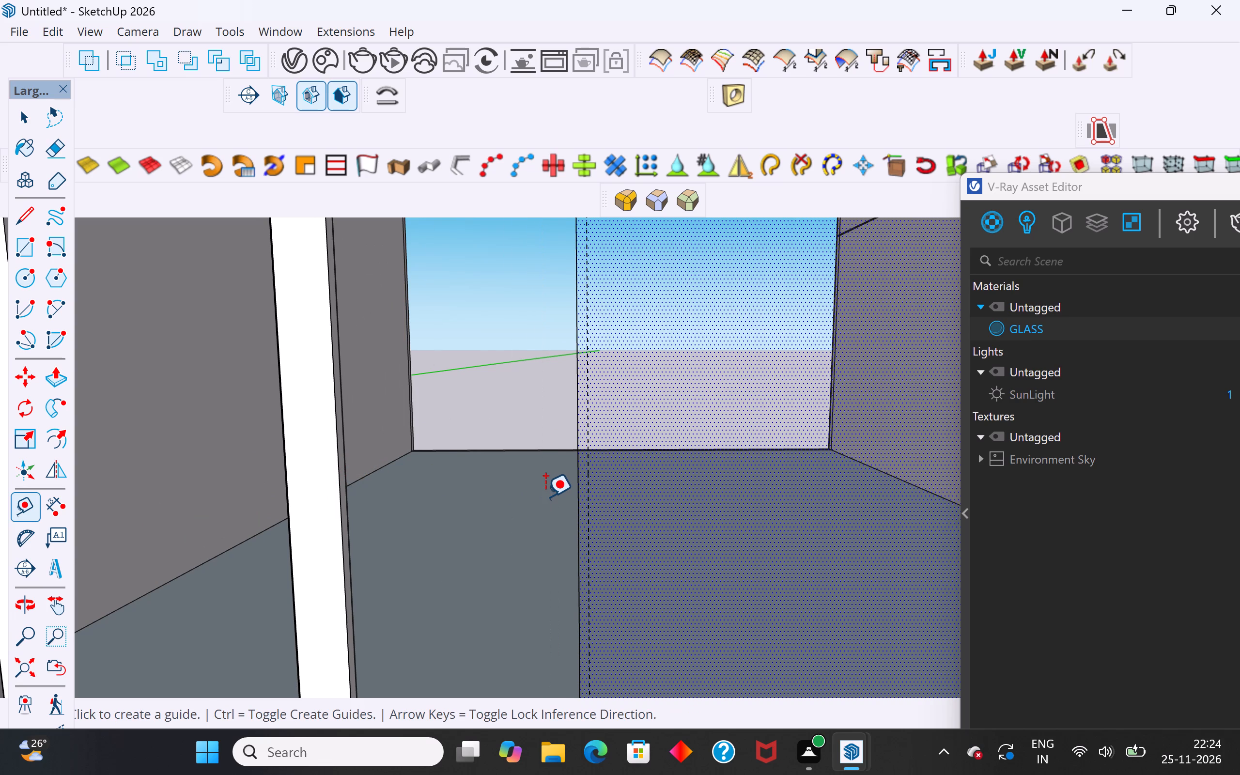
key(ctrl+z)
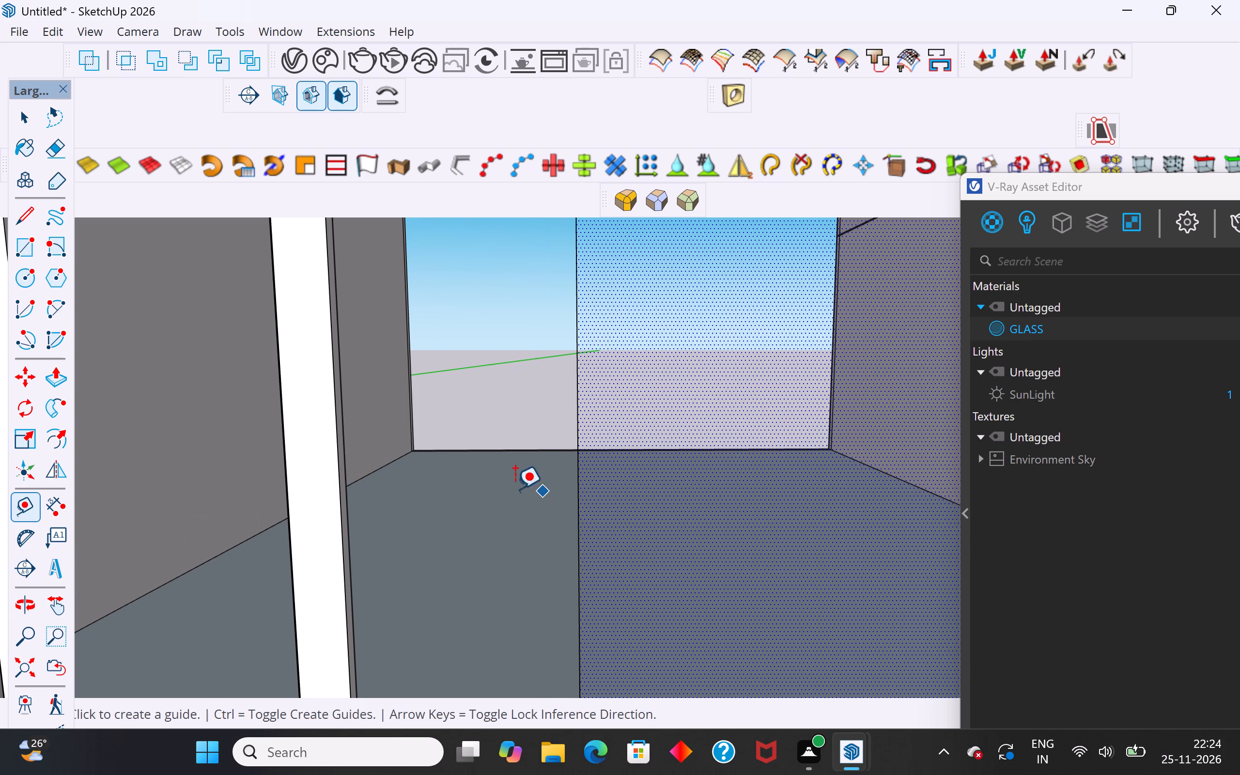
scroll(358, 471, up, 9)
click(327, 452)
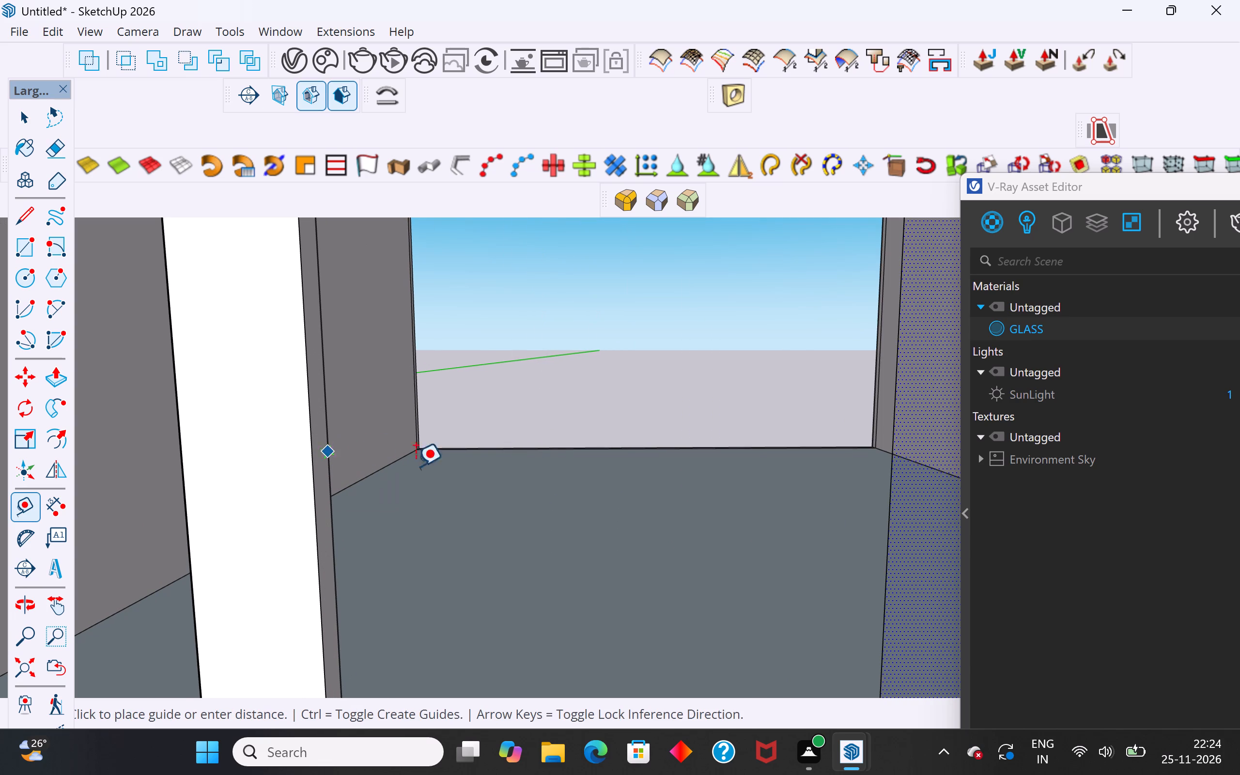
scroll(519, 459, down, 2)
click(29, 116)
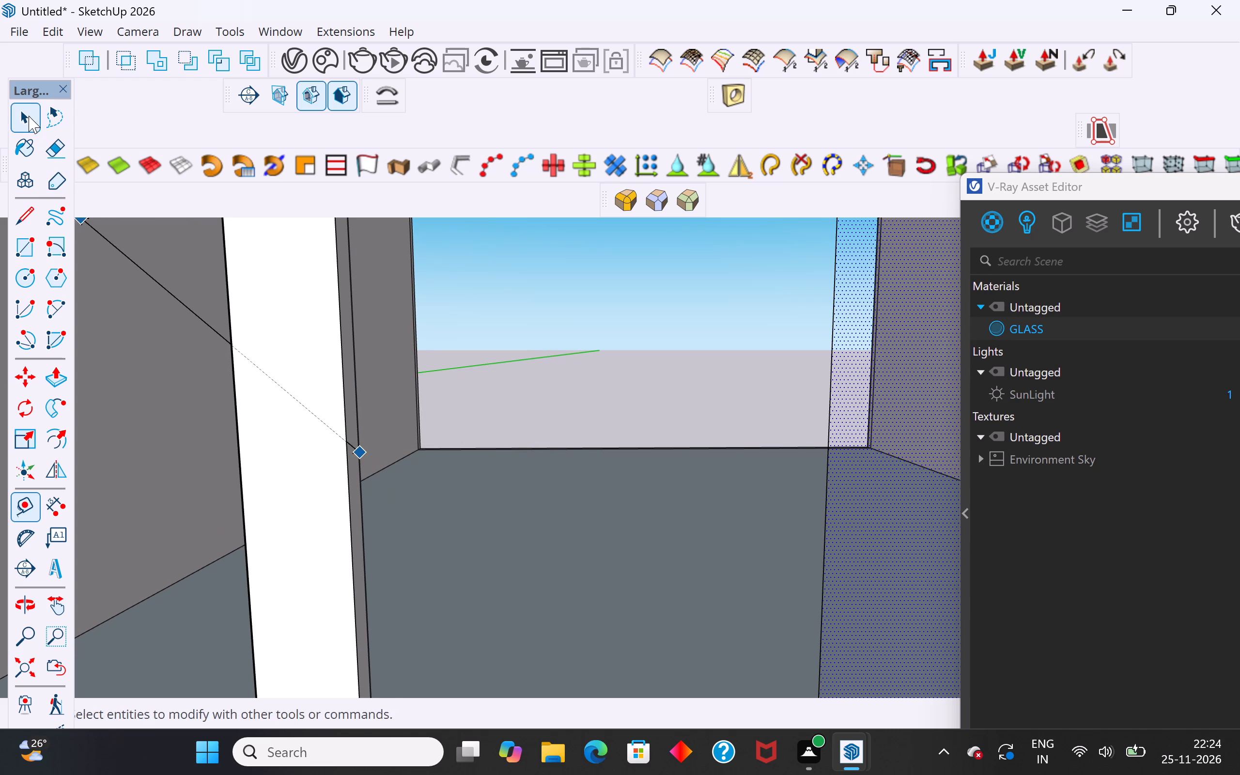
Place a vertical guide 1' inward from the inner edge of the left middle post.
click(26, 505)
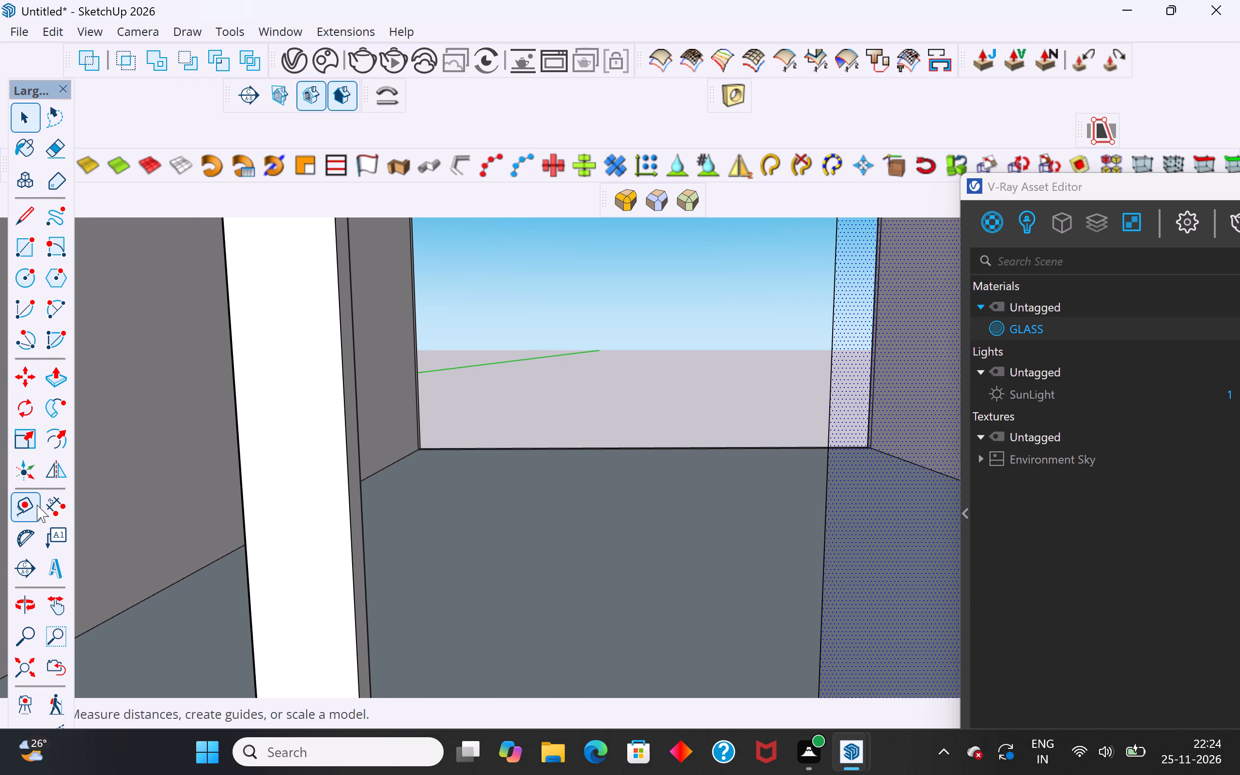
click(352, 482)
text(1')
key(Return)
scroll(522, 538, down, 9)
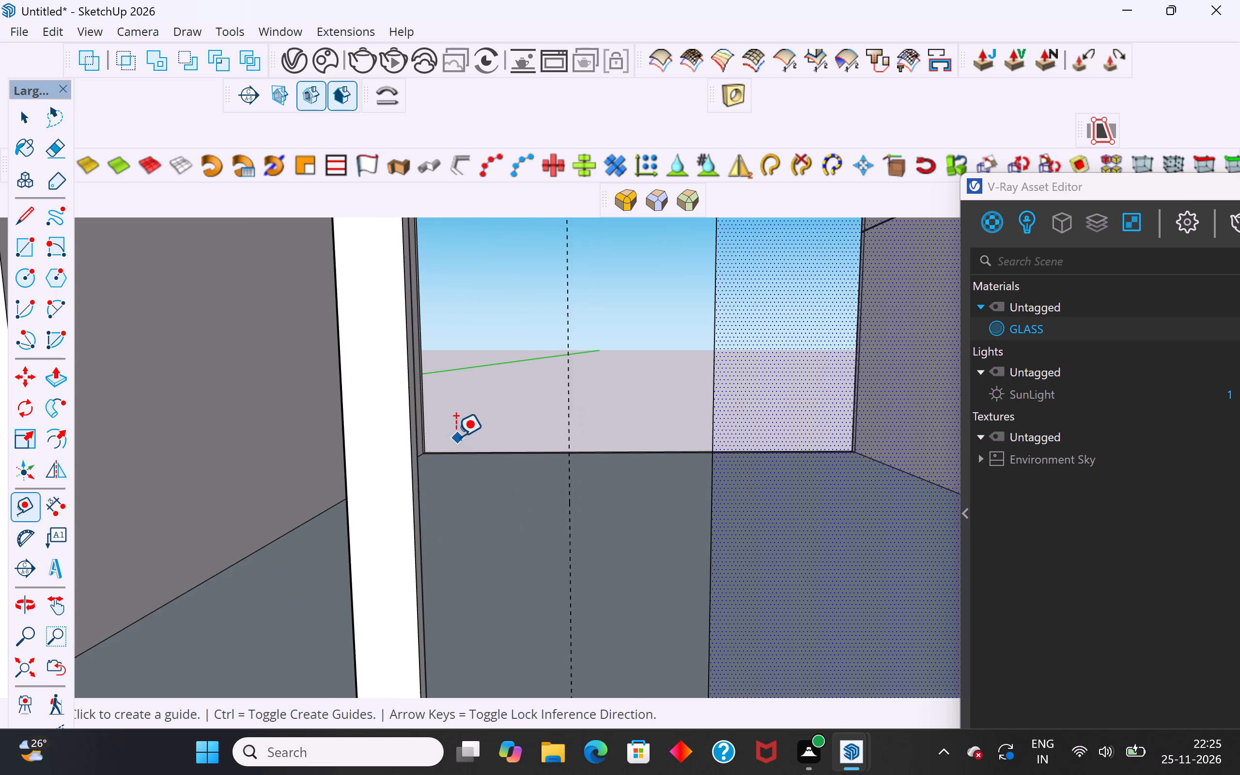
Place a second vertical guide 1' inward from the inner edge of the right middle post.
scroll(456, 436, down, 14)
scroll(637, 488, up, 4)
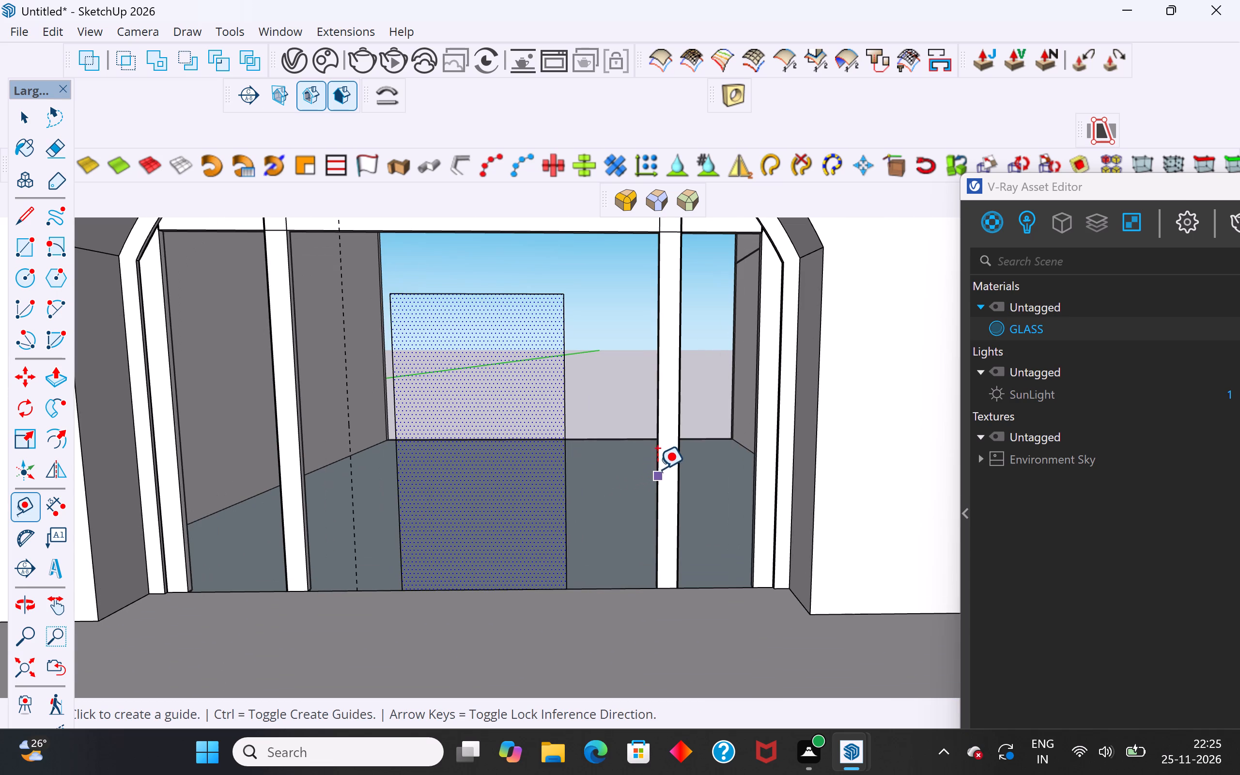
click(661, 462)
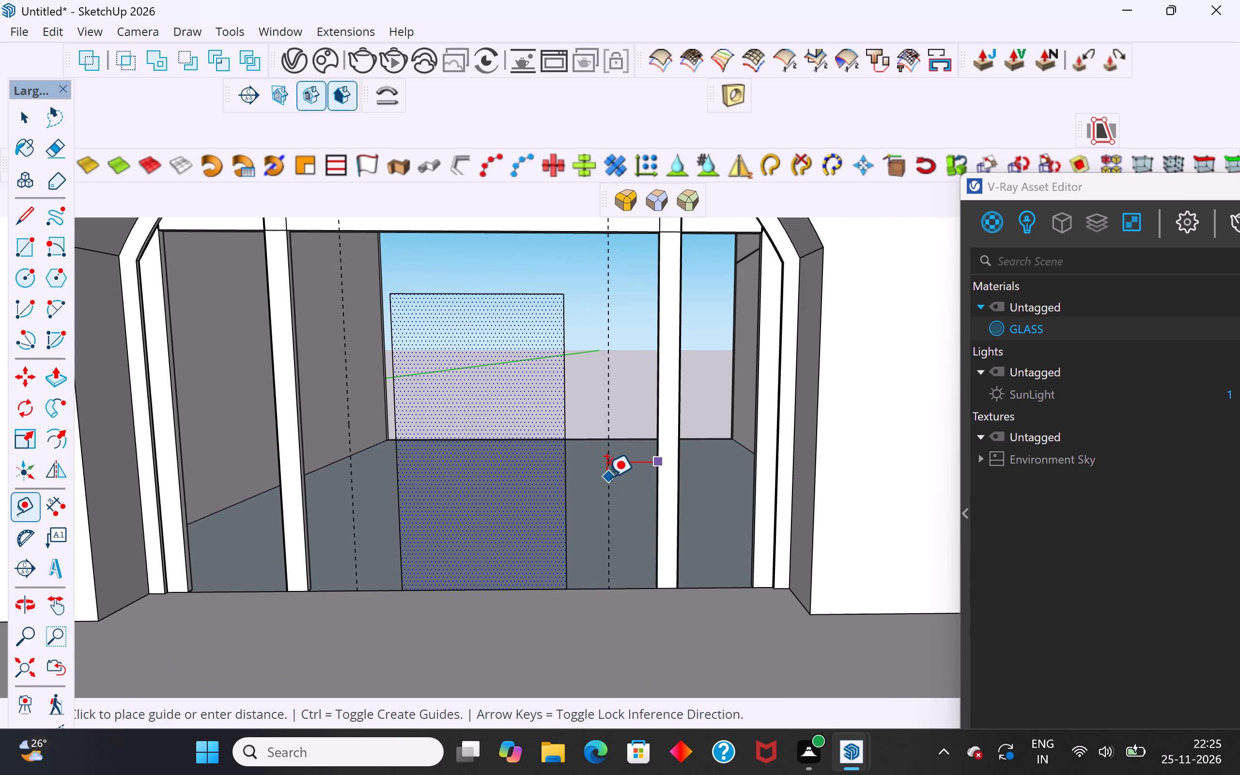
text(1')
key(Return)
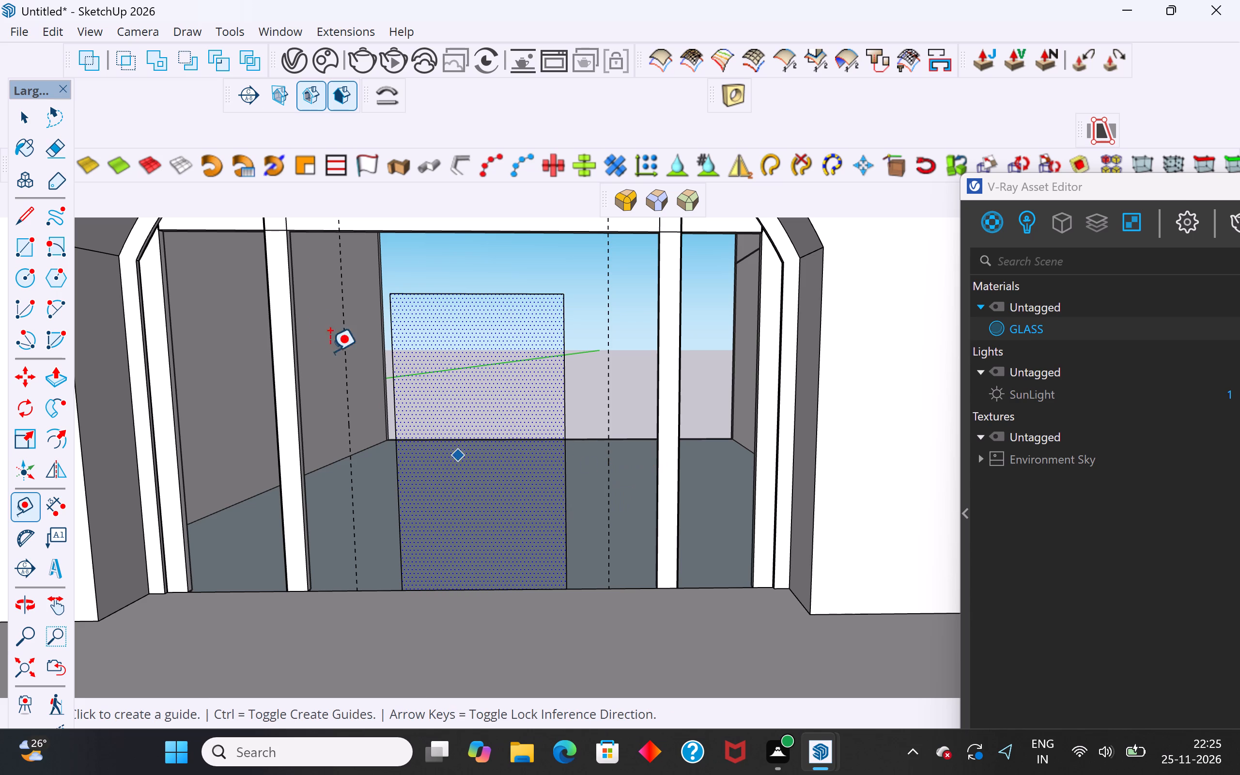
Move the rectangle's face along the bottom edge until its right side lies on the right vertical guide.
click(19, 122)
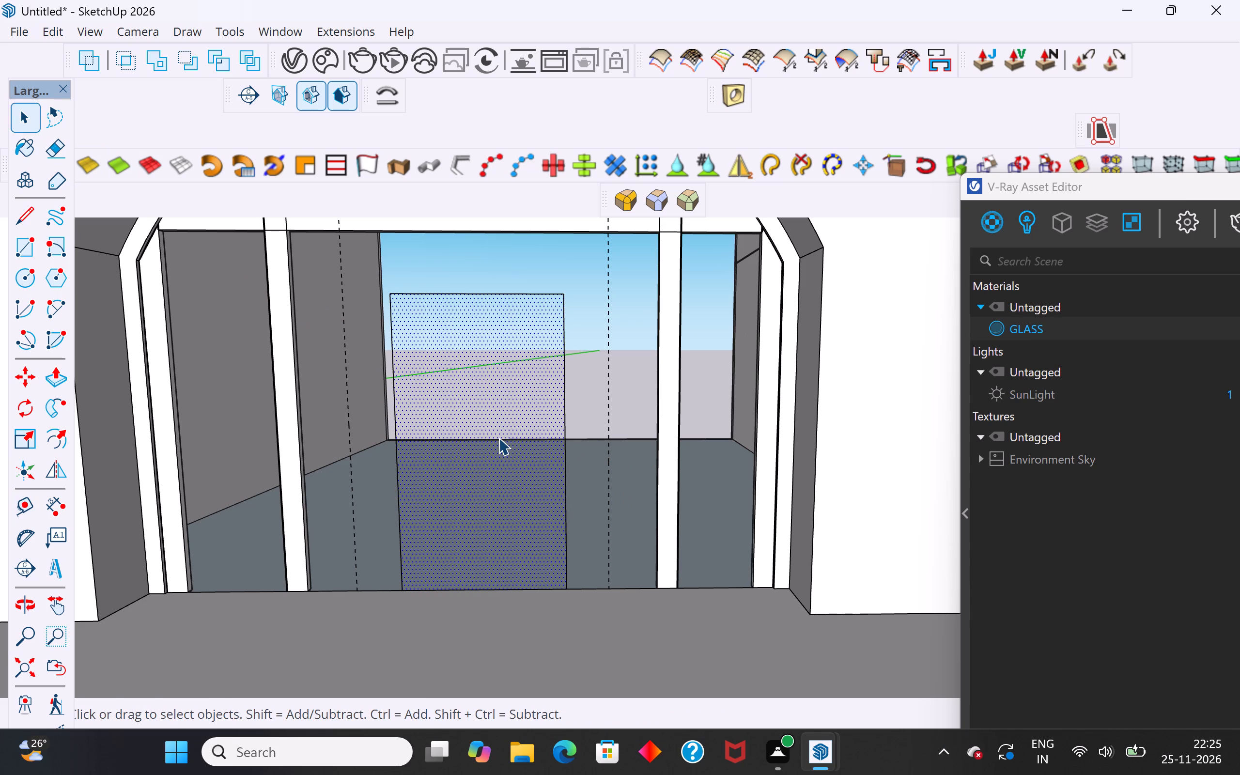
click(498, 437)
scroll(487, 349, down, 10)
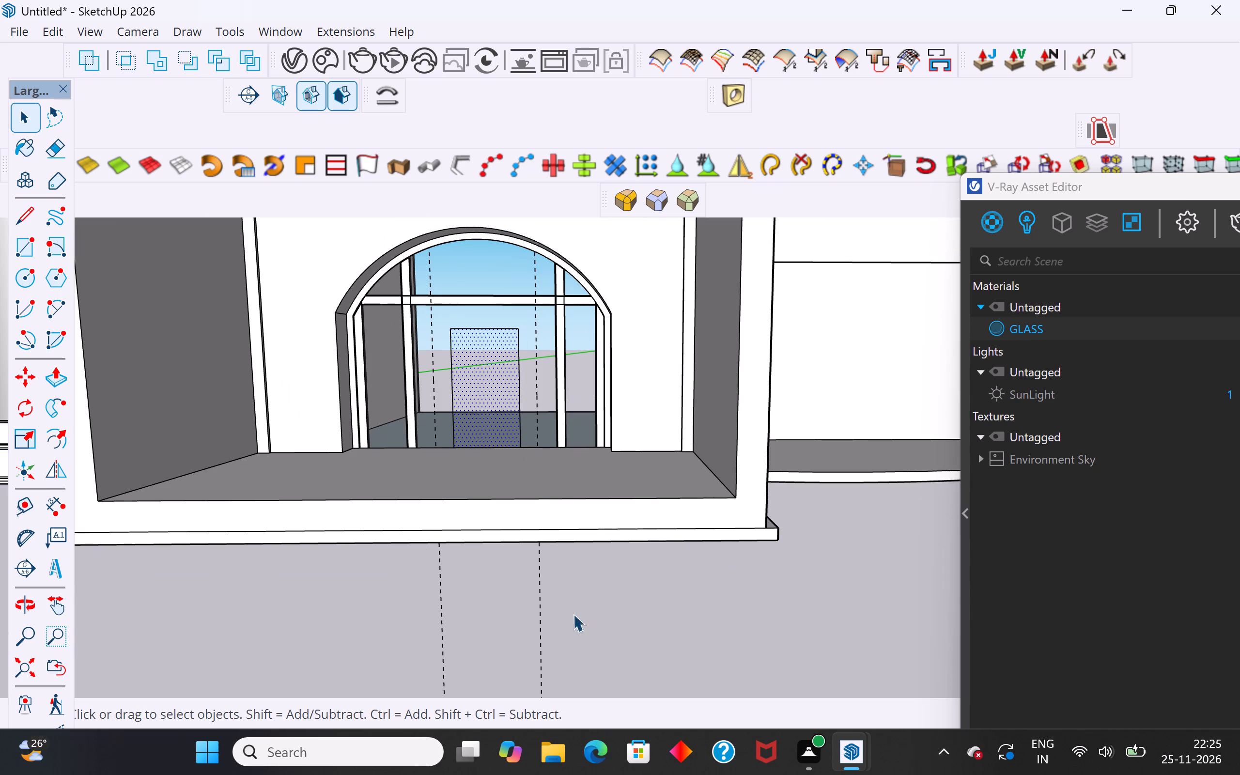
click(623, 623)
scroll(486, 356, up, 4)
click(488, 356)
scroll(503, 353, up, 4)
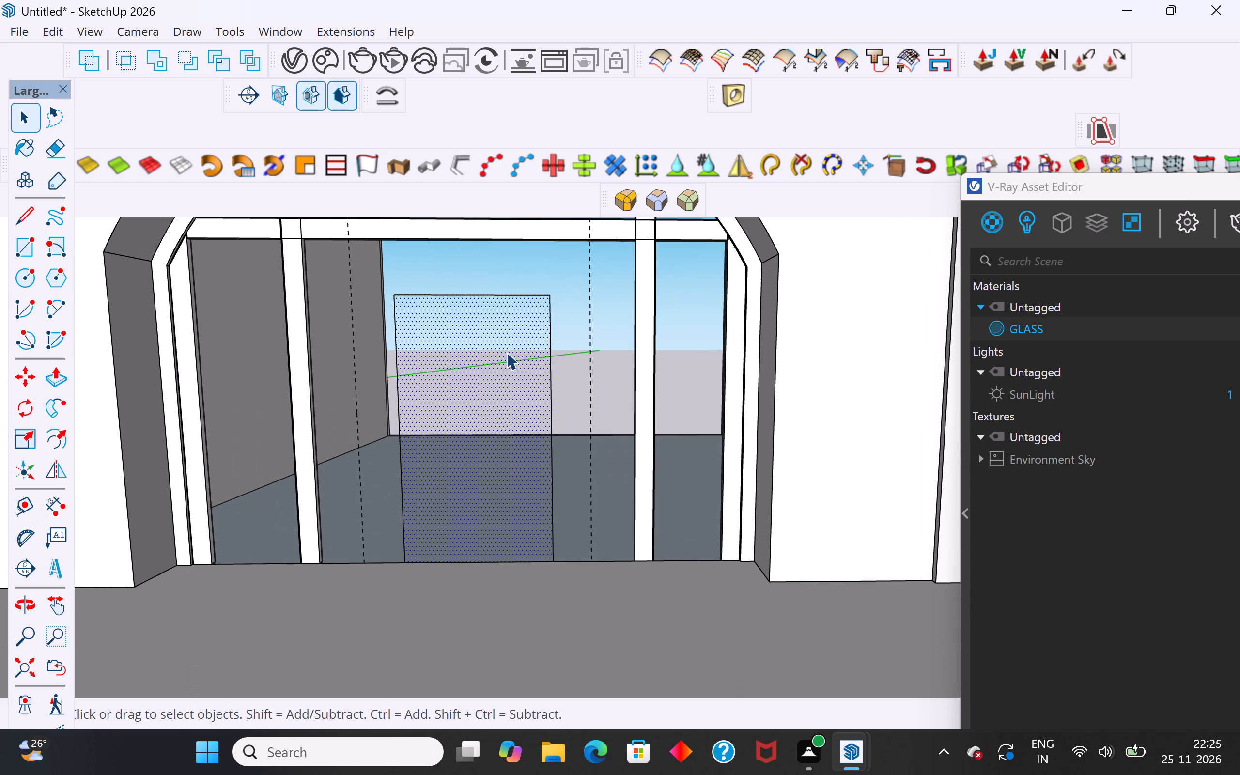
key(m)
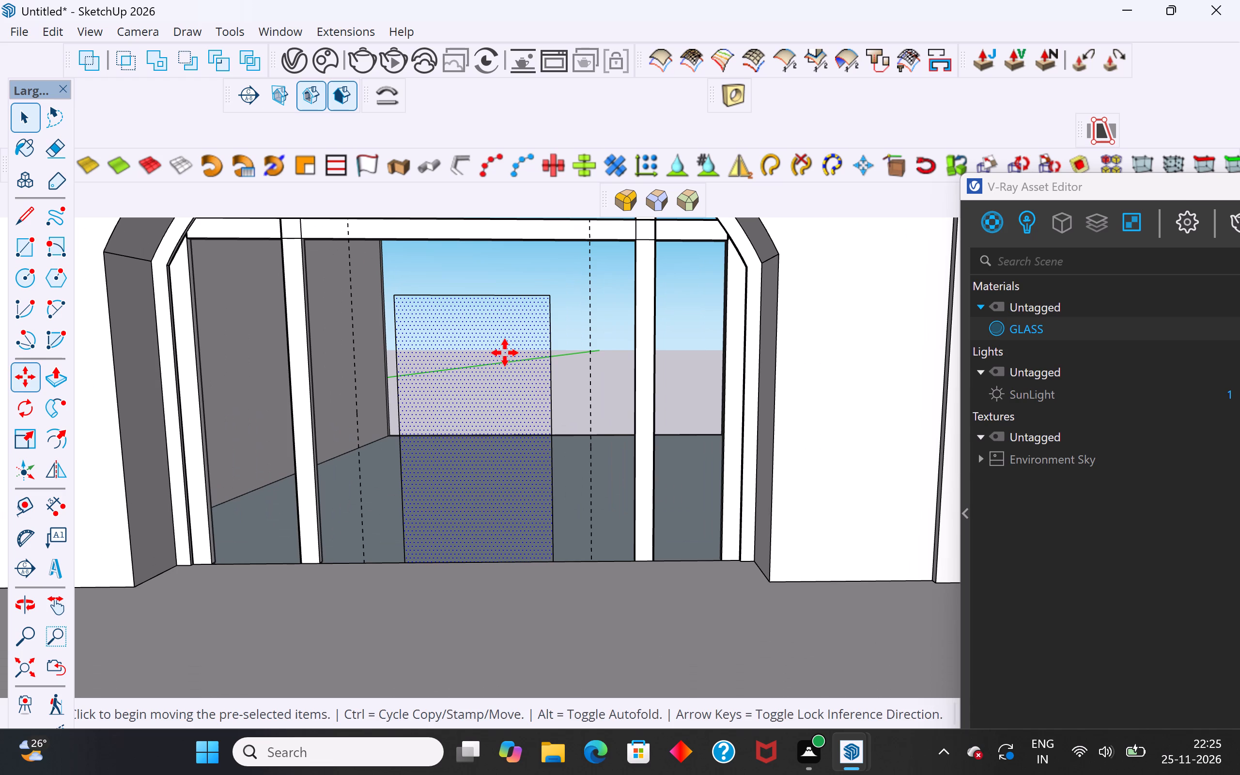
click(552, 442)
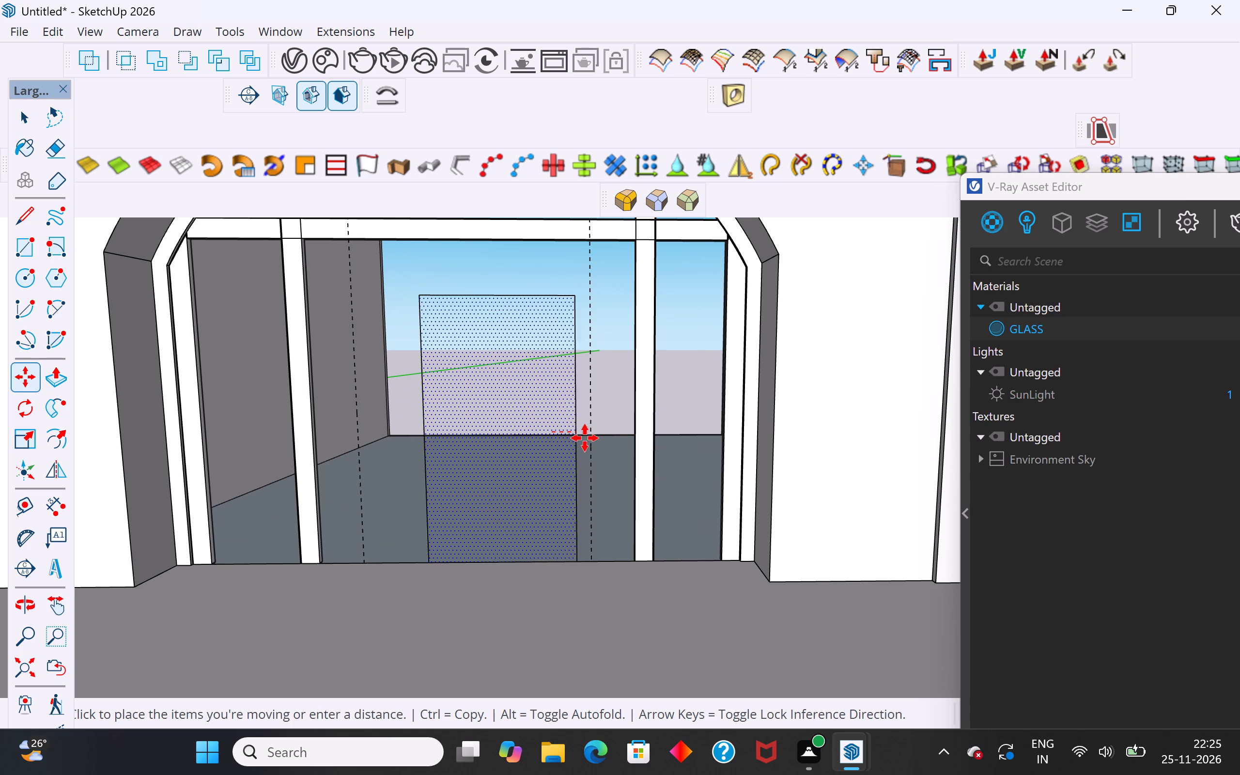
click(589, 437)
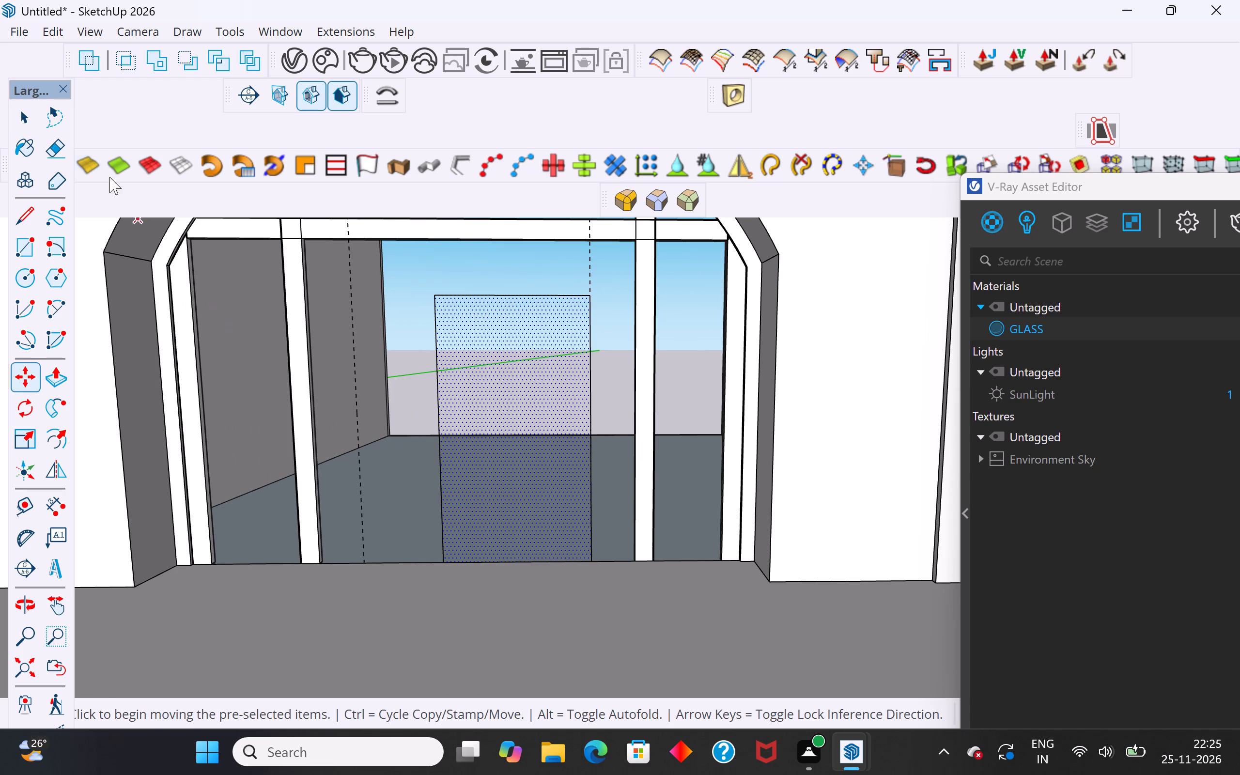
Move the rectangle's left edge outward onto the left vertical guide, widening the rectangle to span both guides.
click(19, 127)
scroll(479, 384, down, 8)
click(631, 663)
scroll(425, 357, up, 5)
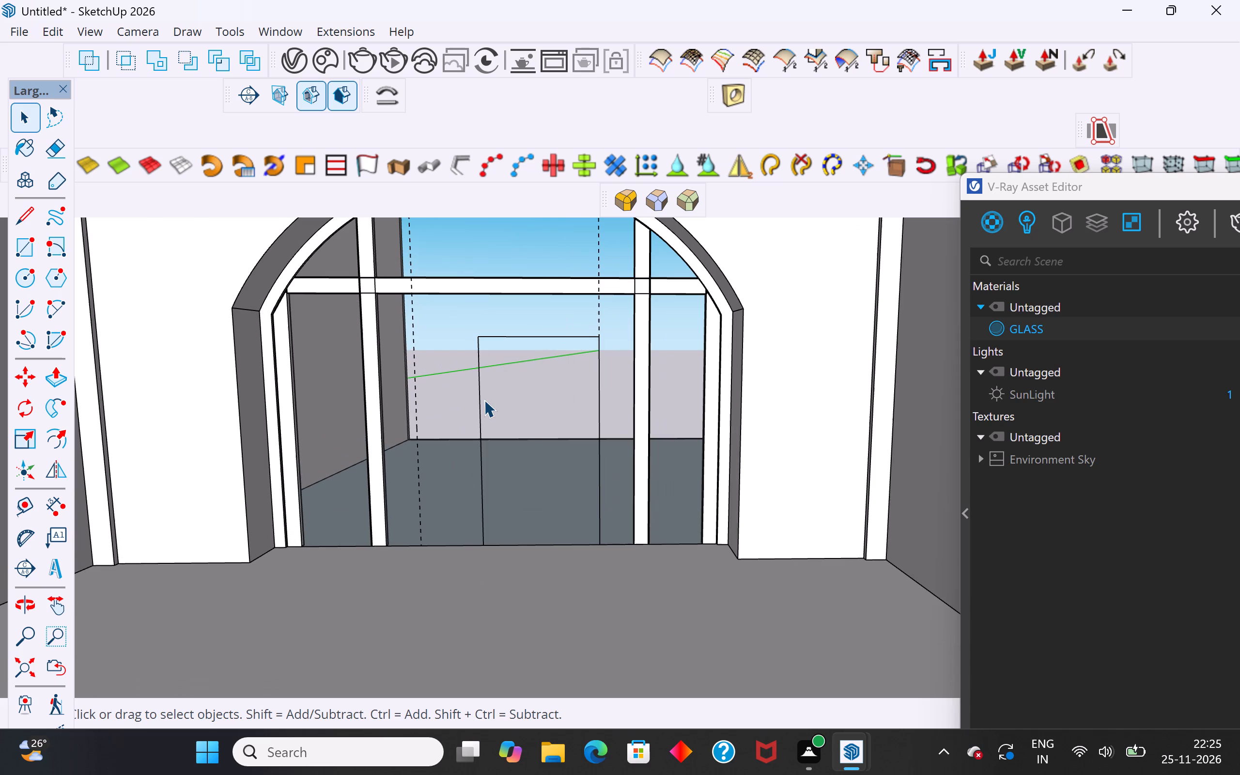
click(480, 395)
scroll(480, 395, up, 4)
key(m)
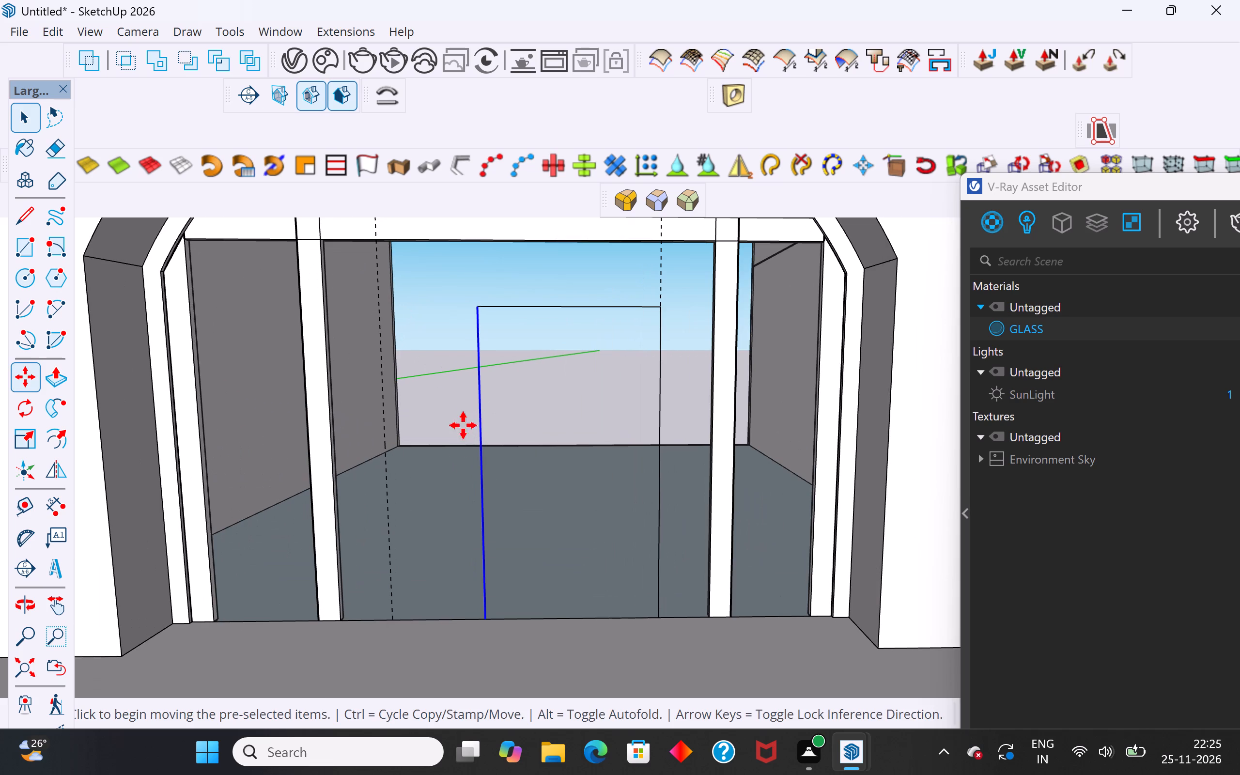
click(482, 478)
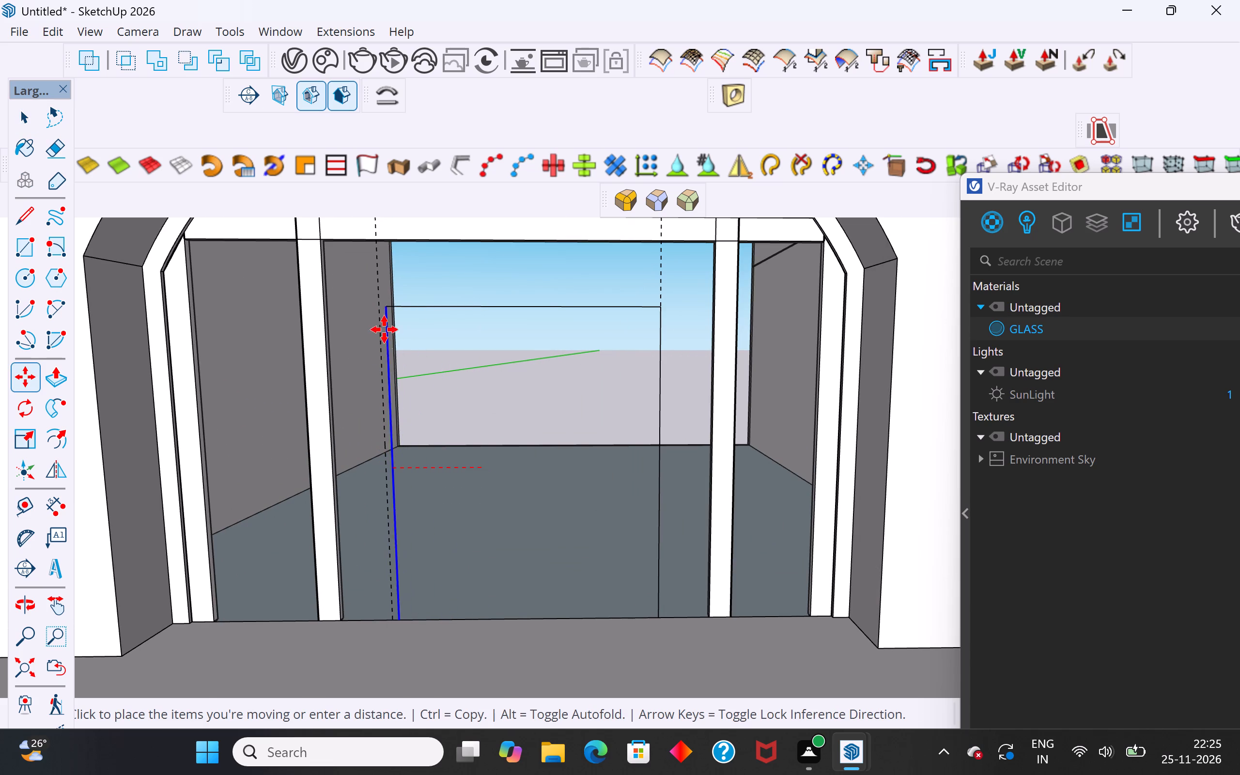
middle_drag(381, 304, 404, 430)
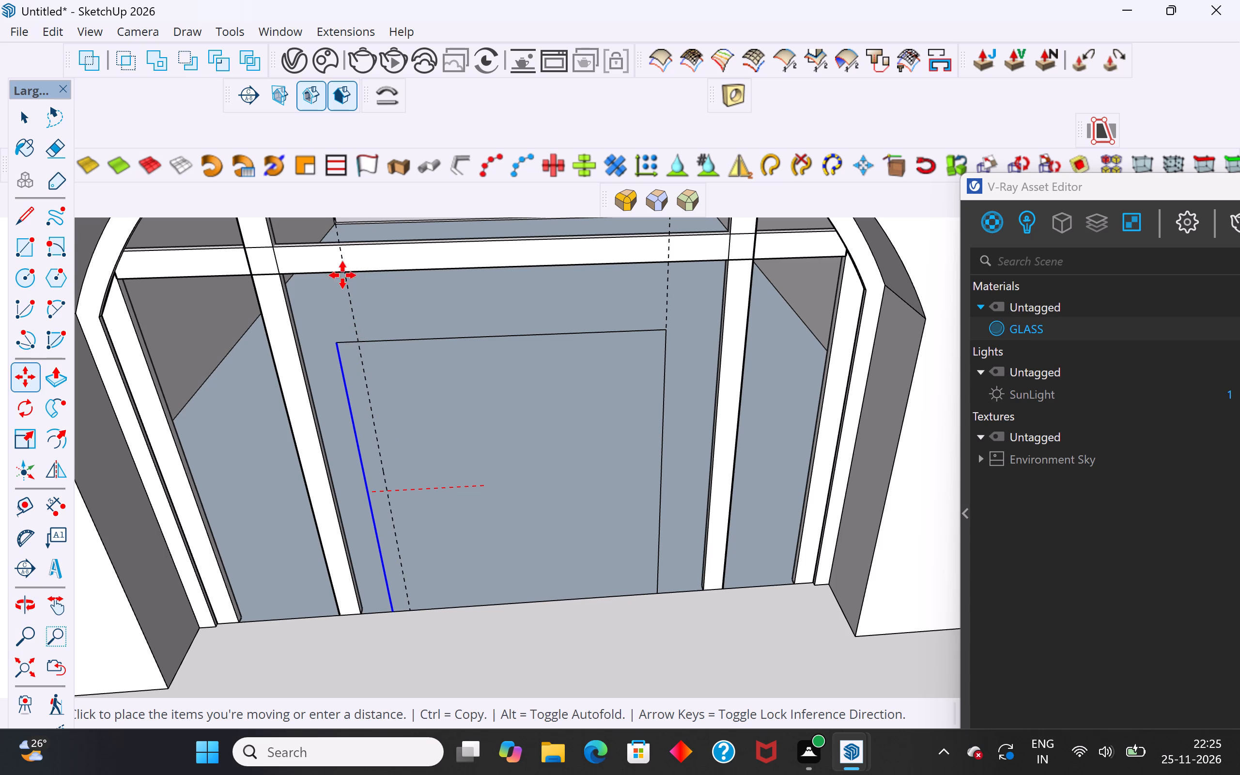
scroll(389, 500, up, 2)
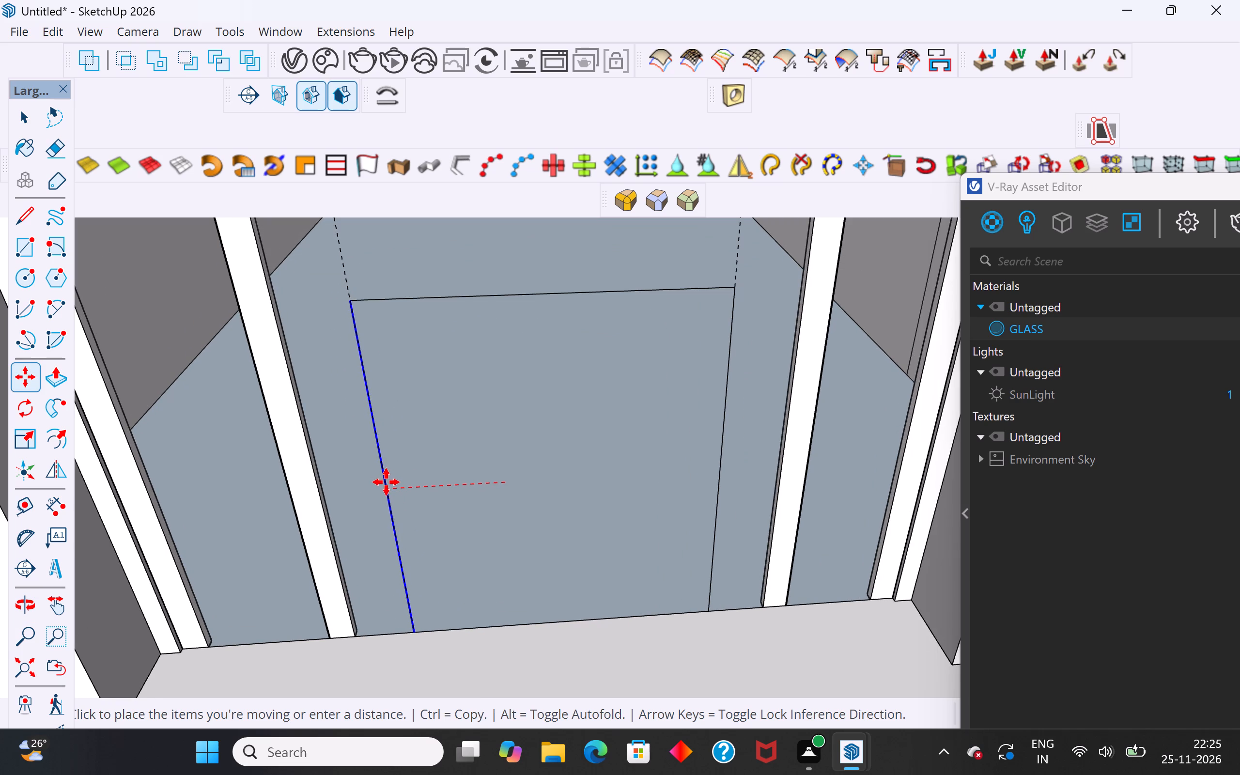
click(386, 482)
click(51, 124)
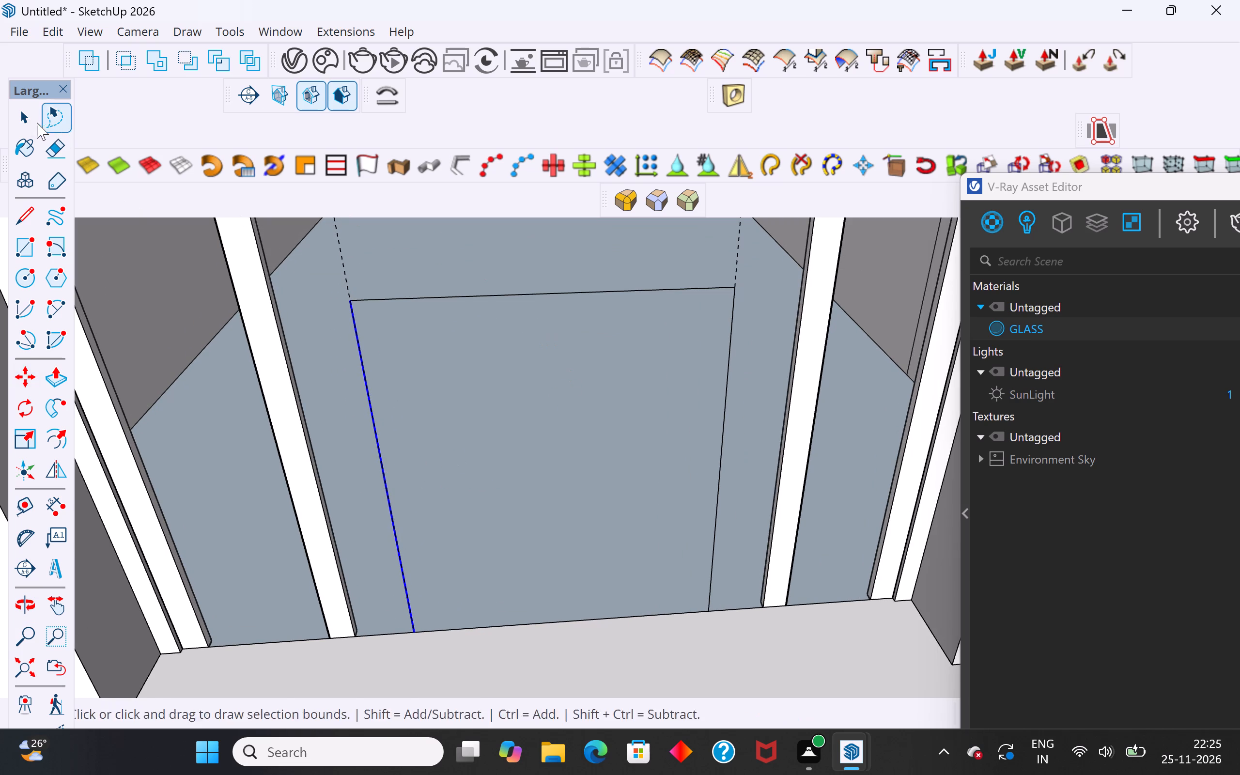
click(20, 119)
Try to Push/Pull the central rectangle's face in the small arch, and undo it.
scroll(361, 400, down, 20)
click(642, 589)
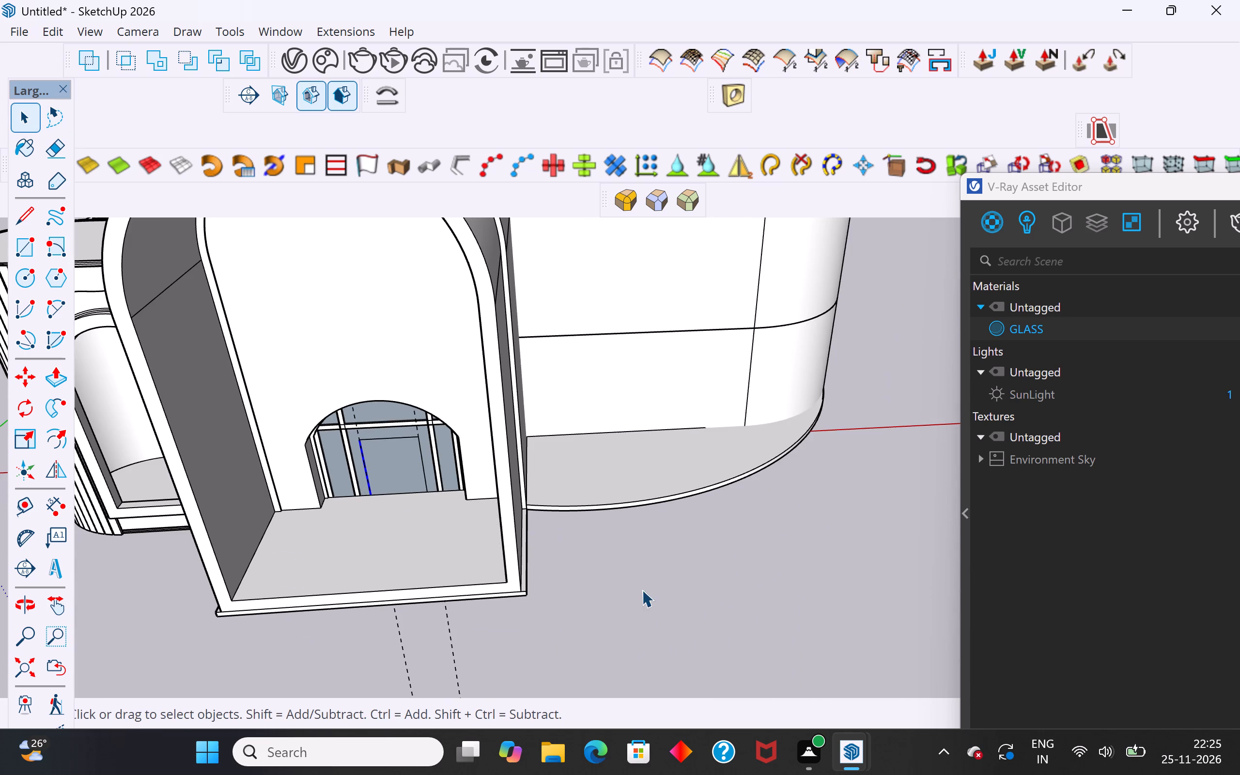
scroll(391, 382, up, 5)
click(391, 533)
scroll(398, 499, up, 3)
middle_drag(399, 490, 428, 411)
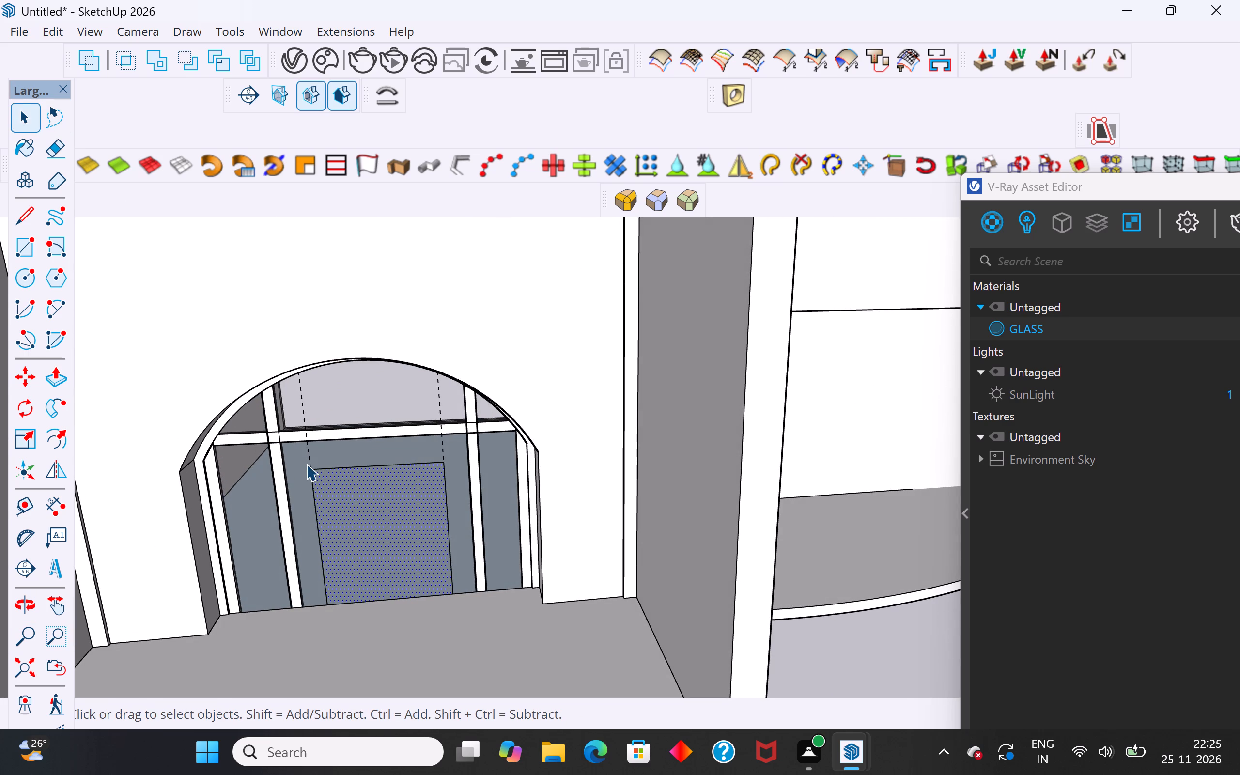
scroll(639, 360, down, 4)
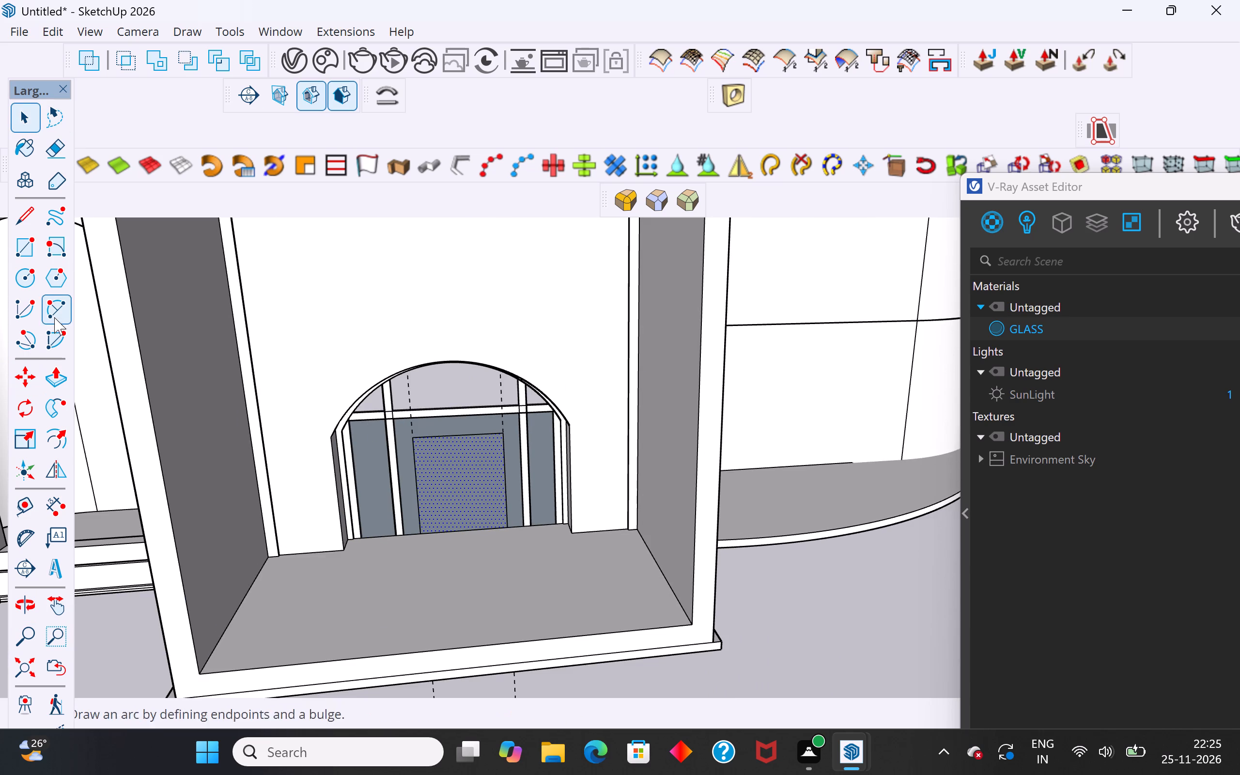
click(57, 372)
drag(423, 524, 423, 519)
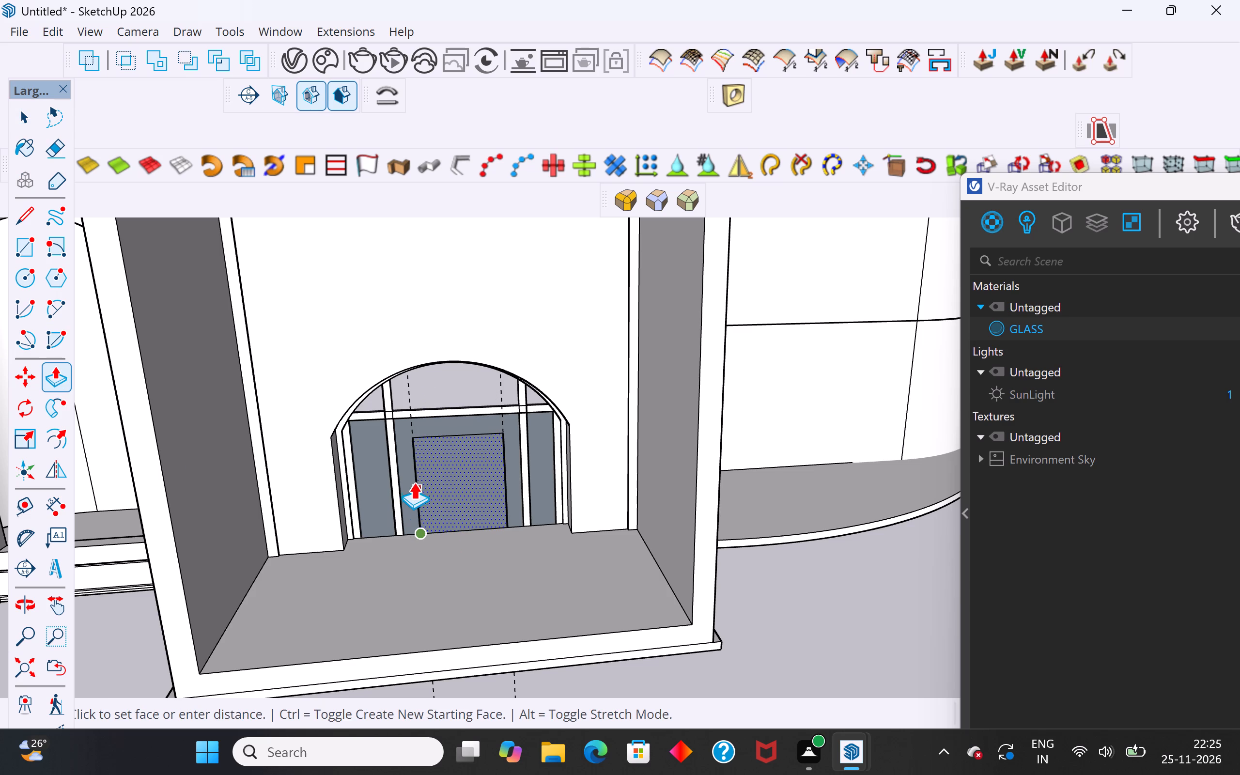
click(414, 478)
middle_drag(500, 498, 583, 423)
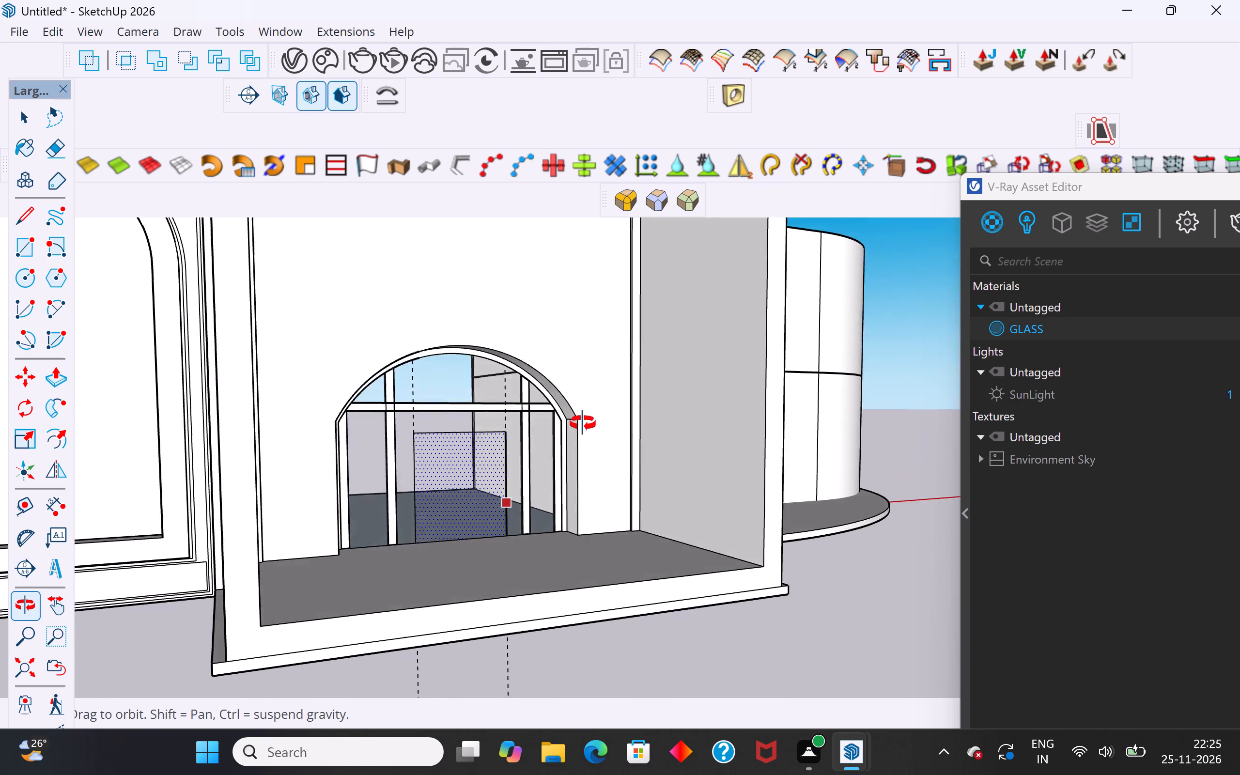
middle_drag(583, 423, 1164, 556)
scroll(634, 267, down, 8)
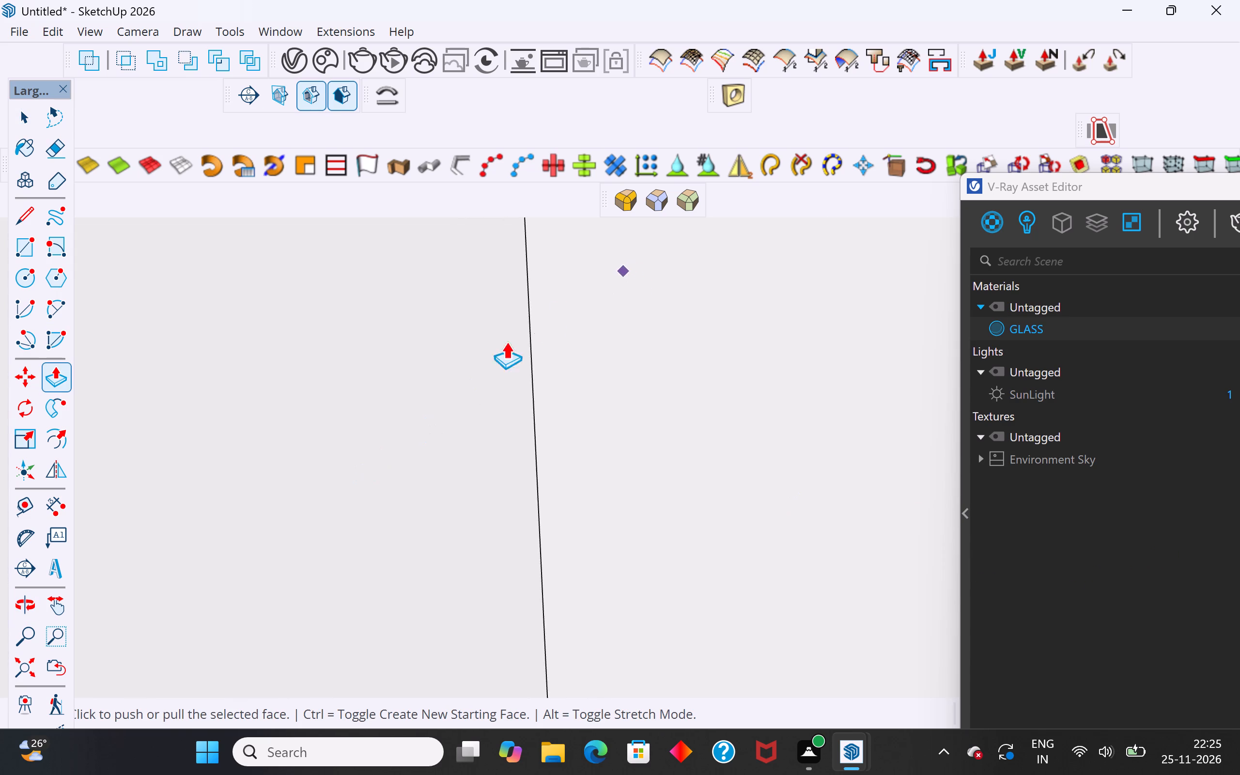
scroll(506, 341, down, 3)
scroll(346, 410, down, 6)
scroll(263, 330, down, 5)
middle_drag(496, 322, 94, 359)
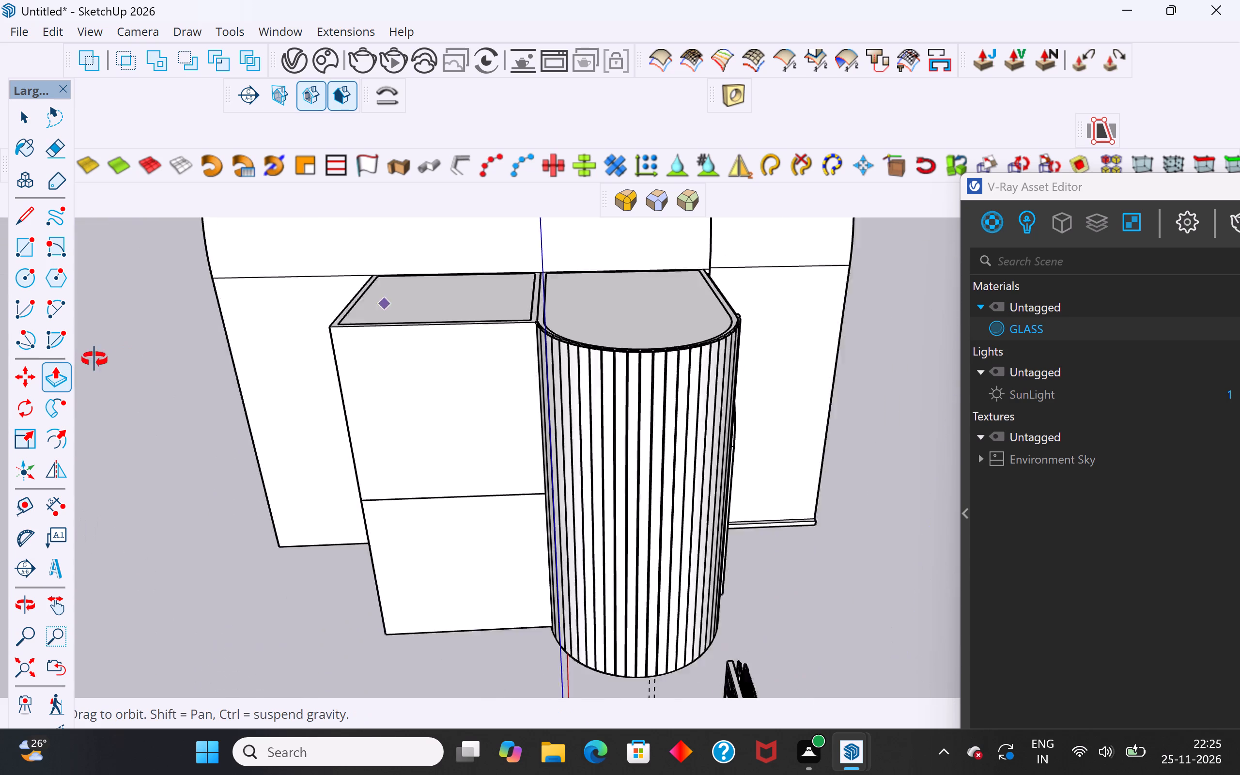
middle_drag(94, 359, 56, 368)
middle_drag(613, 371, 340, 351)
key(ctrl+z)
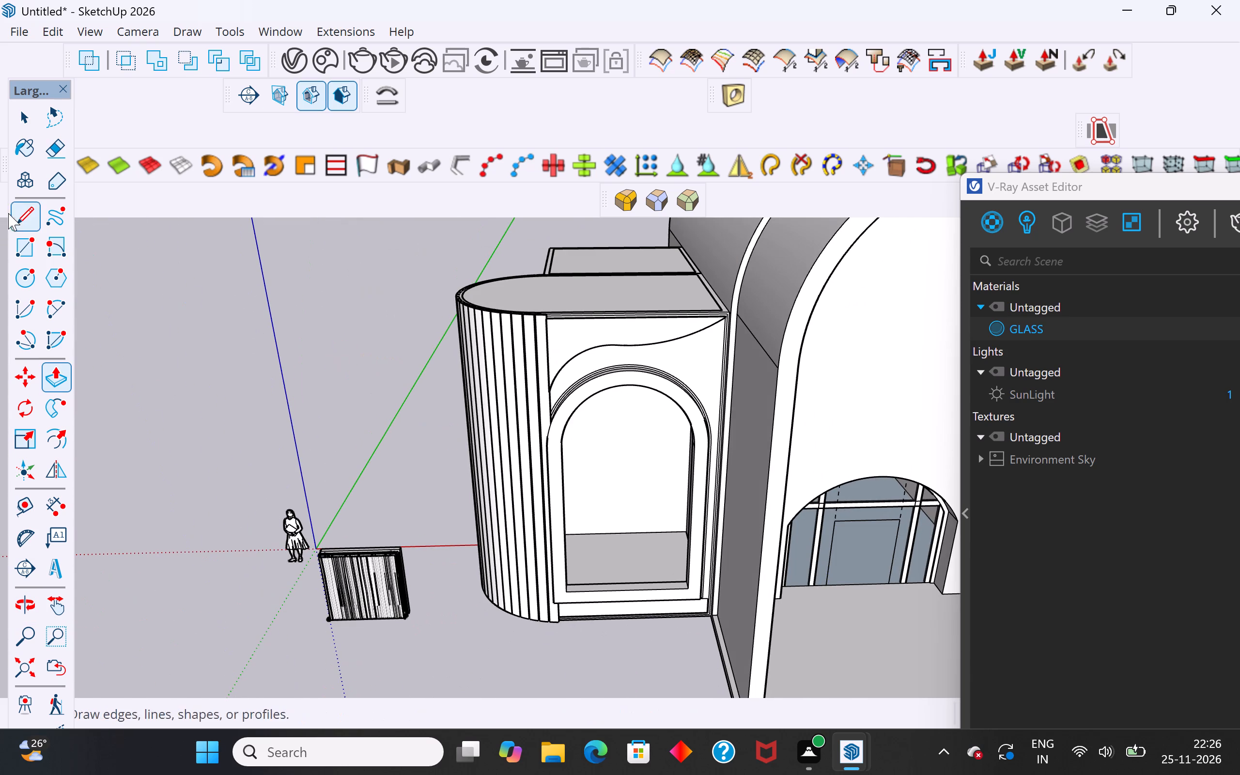
Delete the central rectangle's face to open a doorway between the two middle posts of the small arch.
click(19, 124)
click(147, 380)
scroll(91, 390, down, 5)
scroll(587, 599, up, 3)
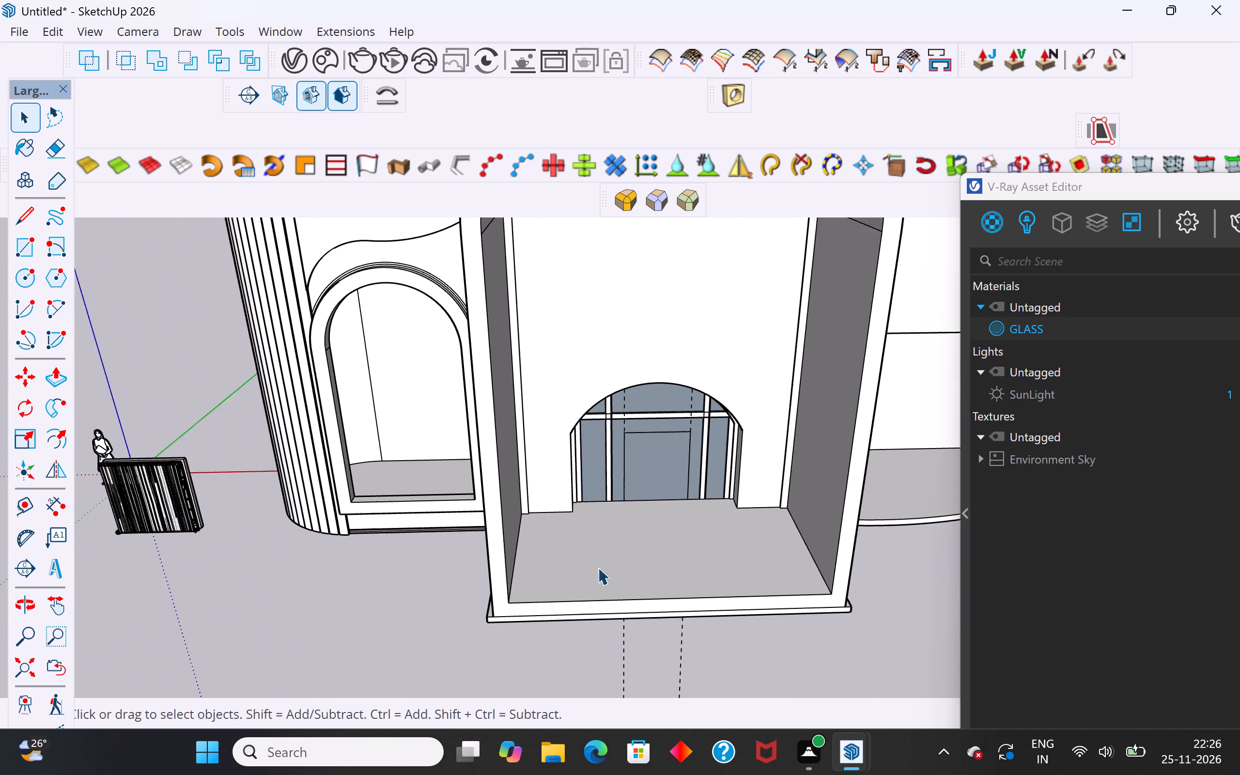
scroll(598, 567, up, 2)
middle_drag(662, 493, 629, 397)
scroll(638, 424, up, 4)
click(696, 493)
key(Delete)
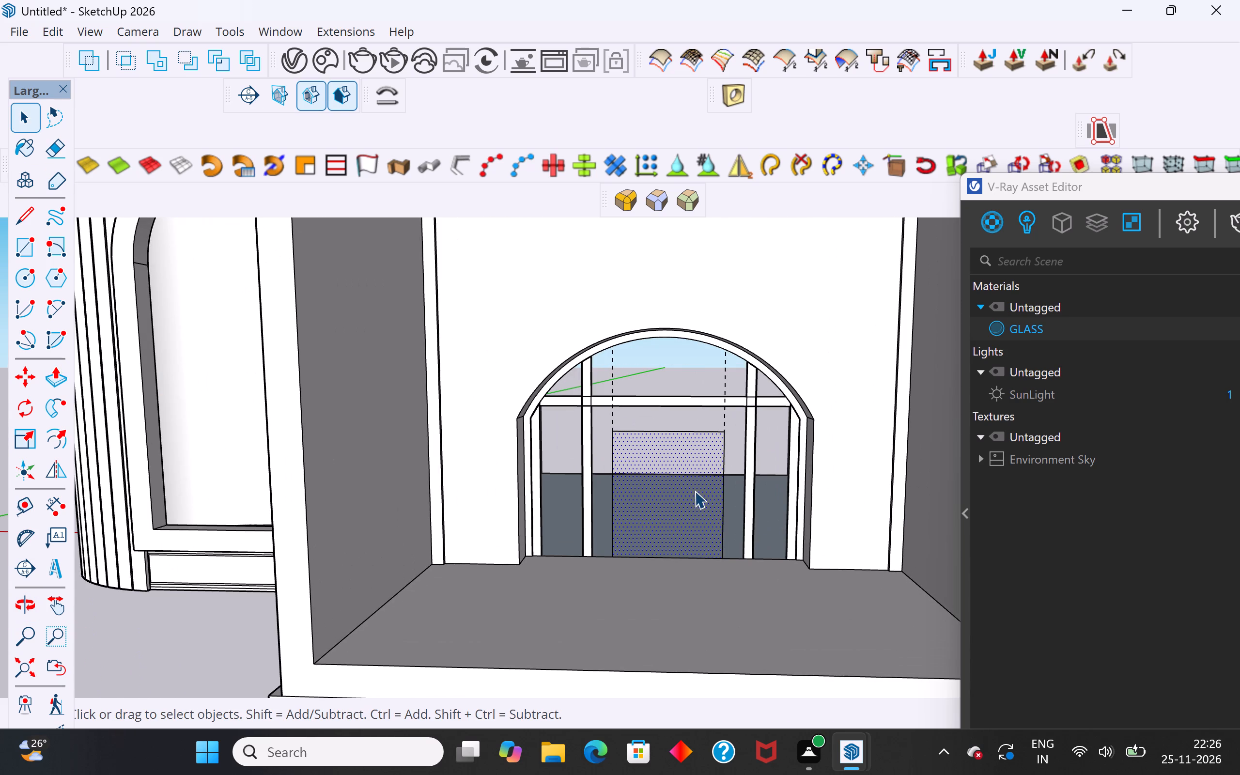
click(693, 466)
middle_drag(681, 427, 650, 422)
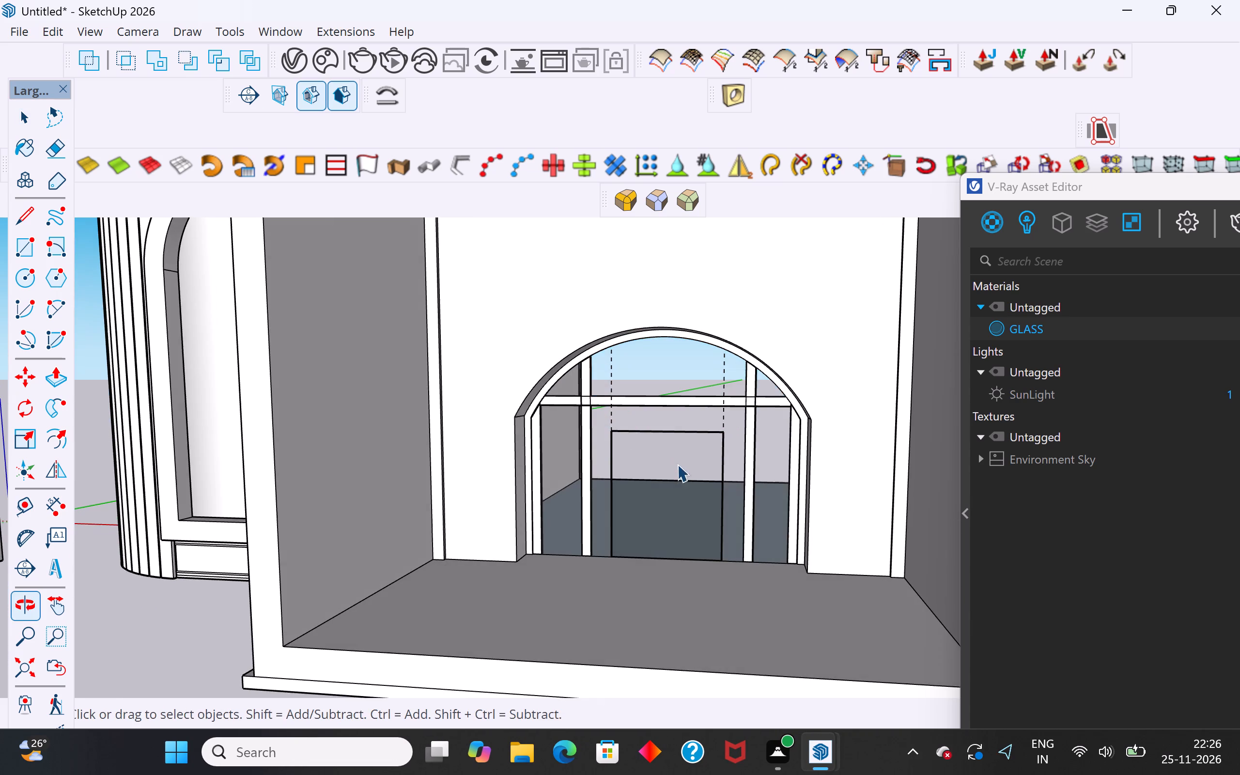
click(677, 470)
scroll(683, 465, up, 1)
middle_drag(675, 458, 580, 481)
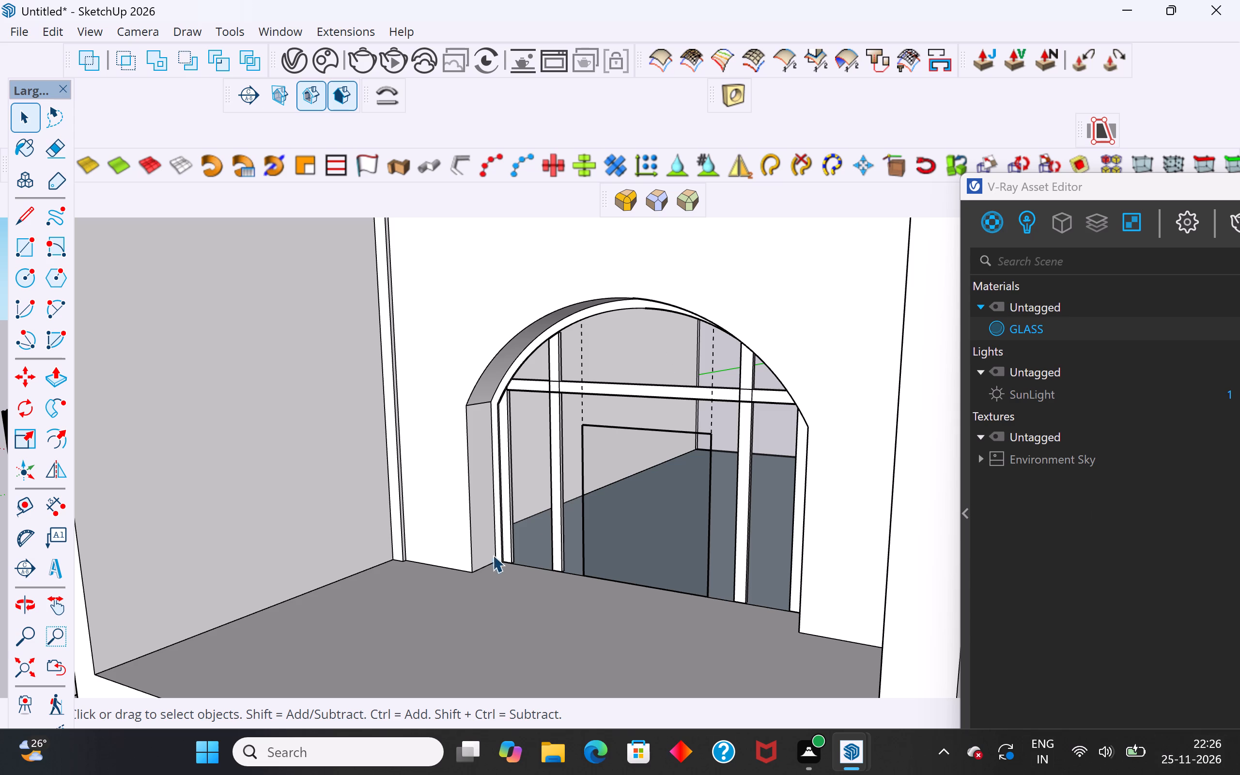
Open 3D Warehouse and search its models for DOOR.
click(285, 31)
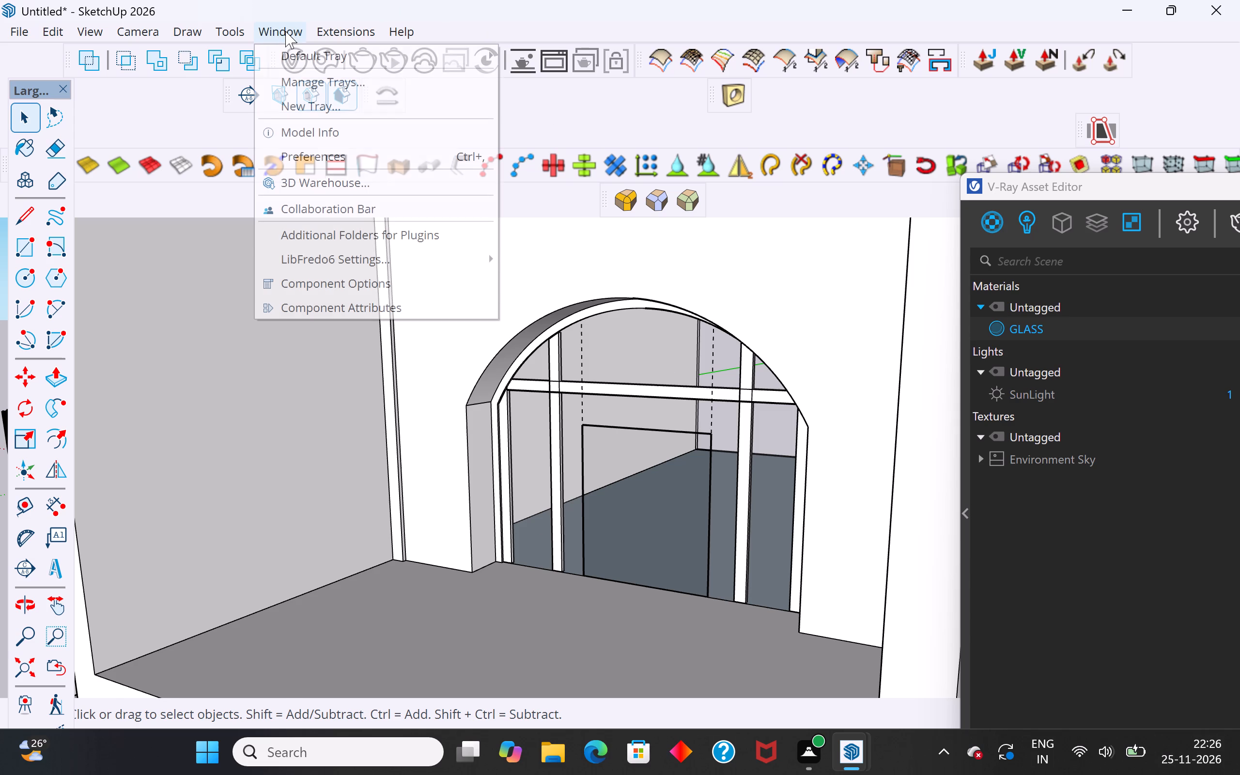
click(356, 178)
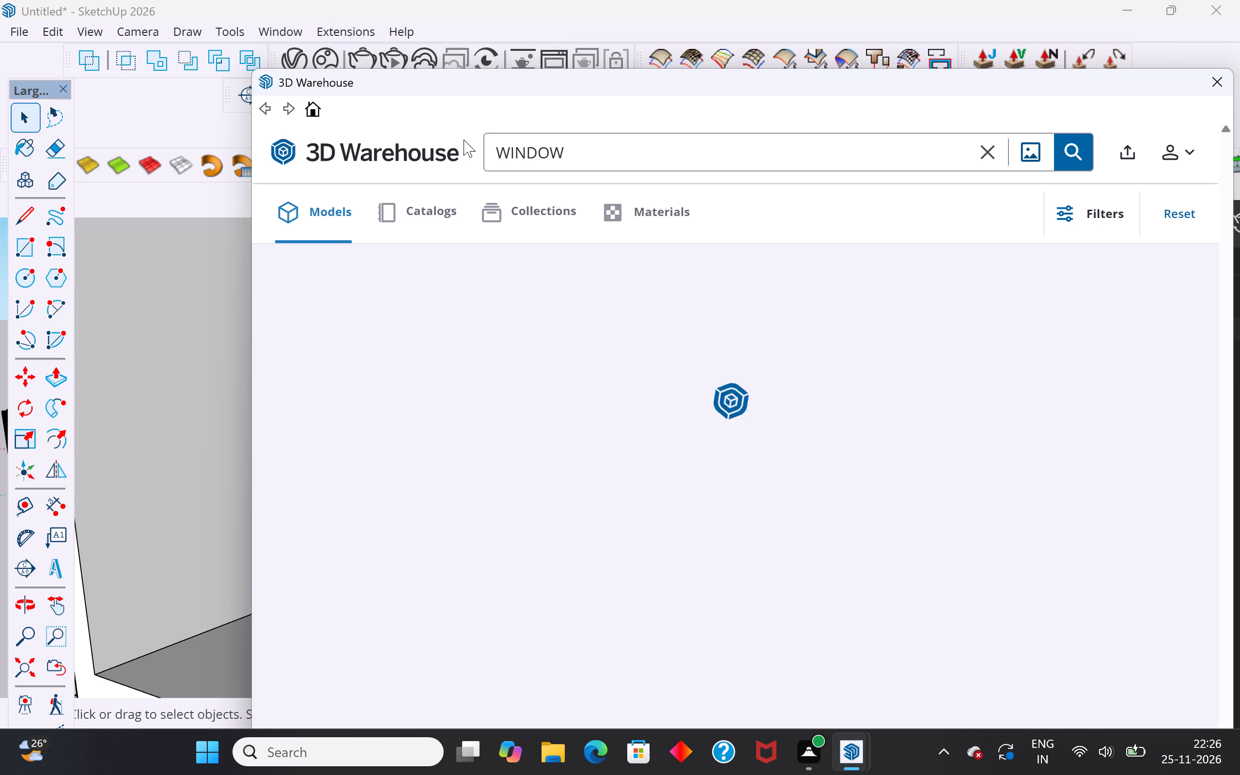
click(888, 214)
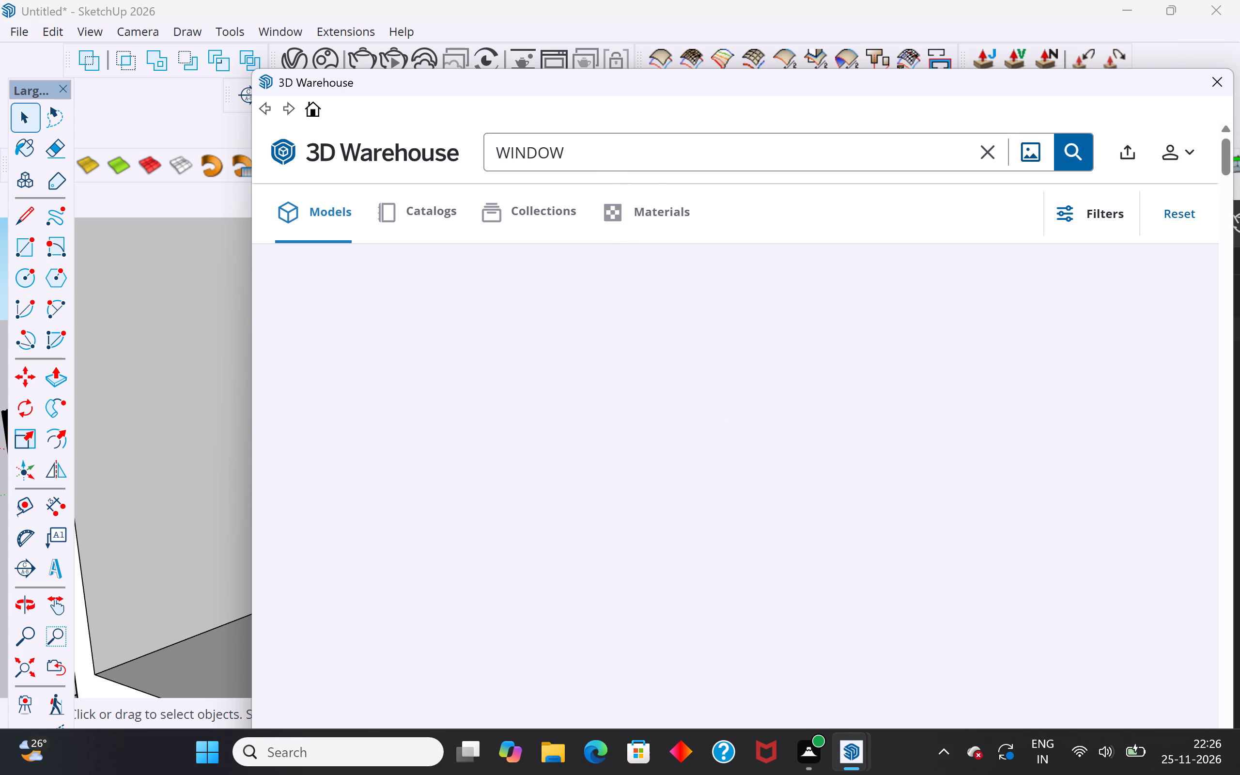
click(985, 158)
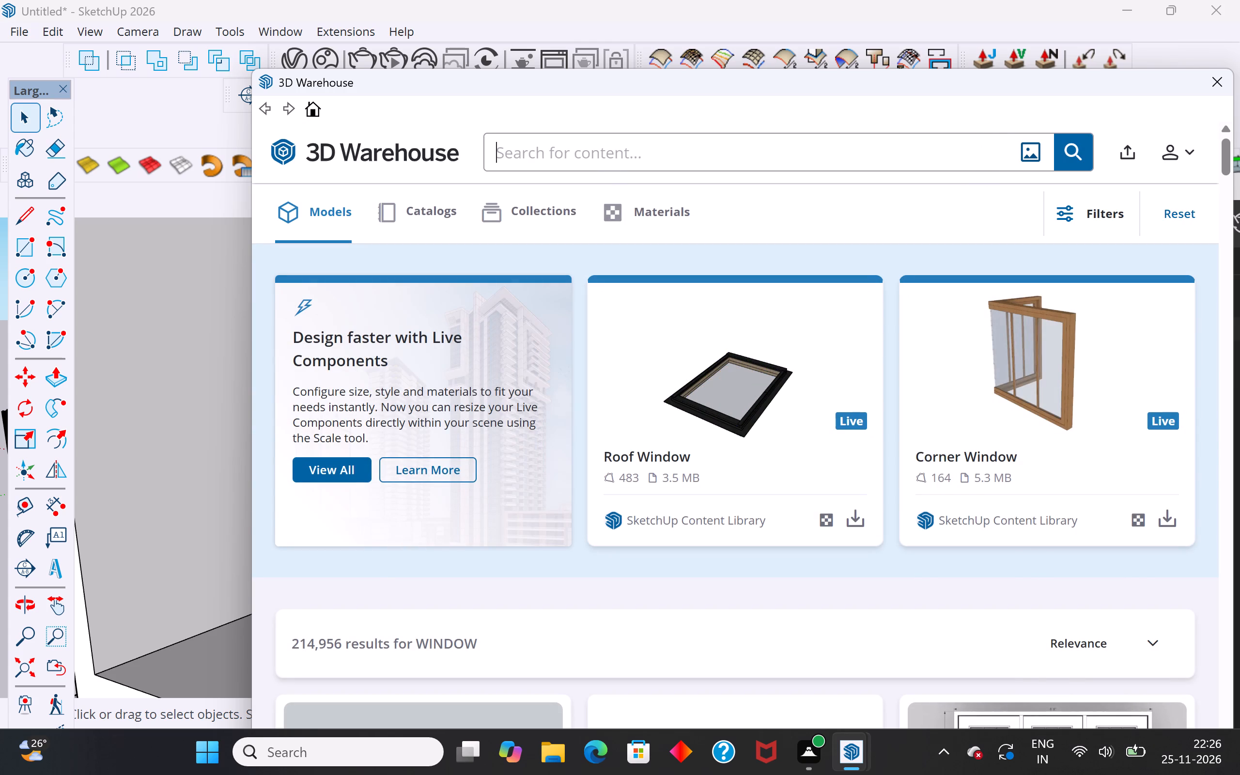
click(789, 169)
text(DOOR)
key(Return)
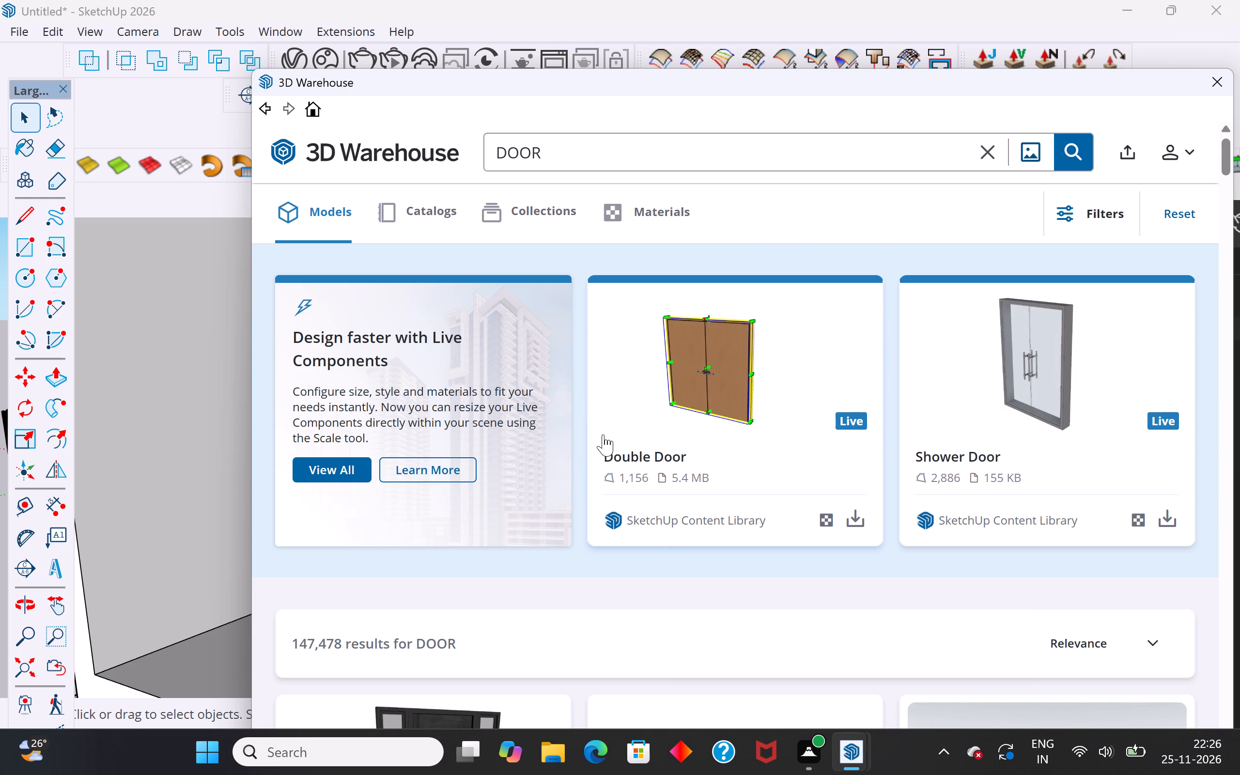
Browse the DOOR model results in 3D Warehouse for a door suited to the small arch's doorway.
scroll(609, 440, down, 5)
scroll(751, 554, up, 3)
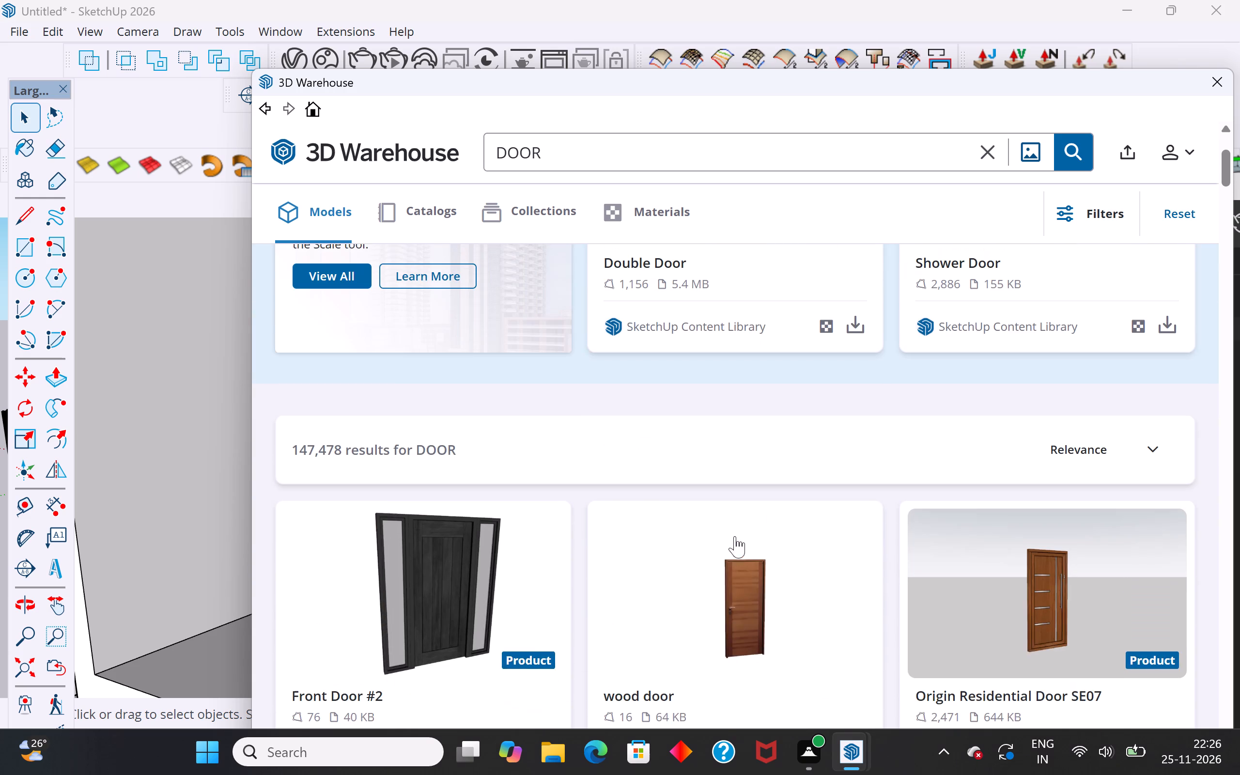
scroll(530, 393, down, 5)
scroll(538, 433, down, 5)
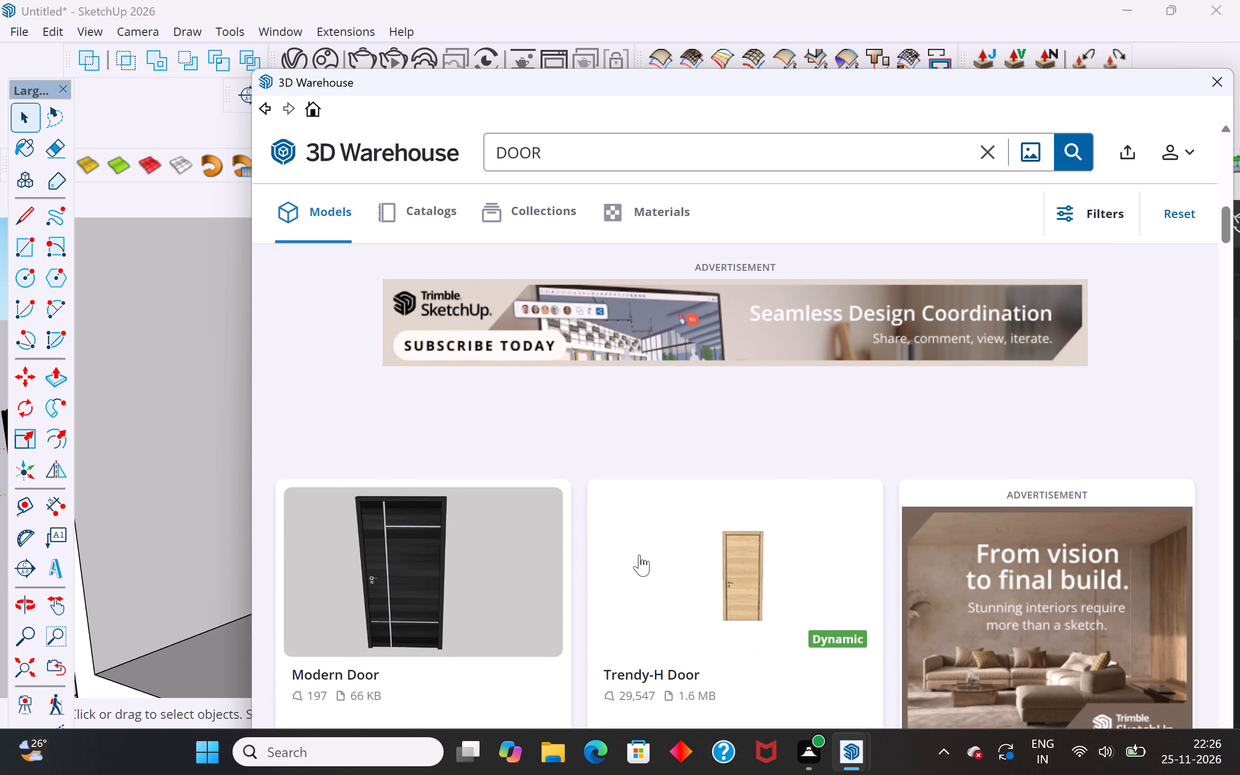
scroll(590, 558, down, 9)
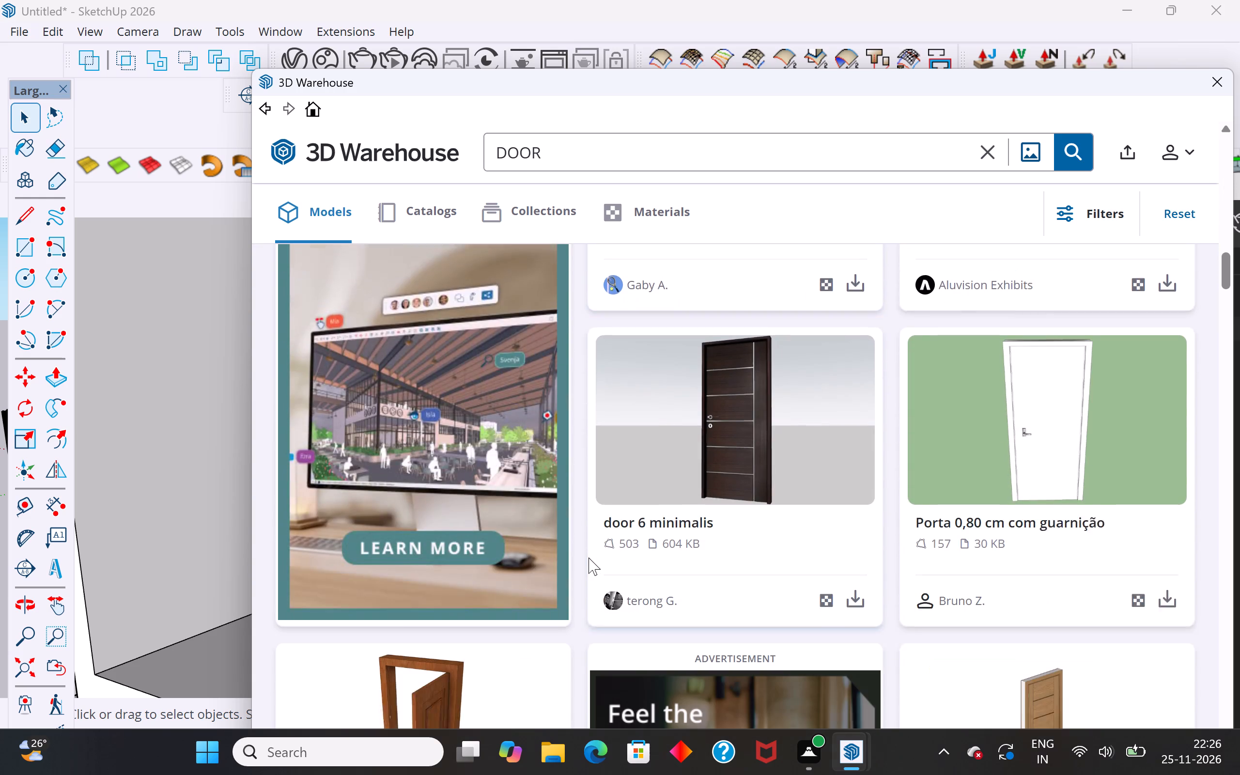
scroll(589, 558, down, 7)
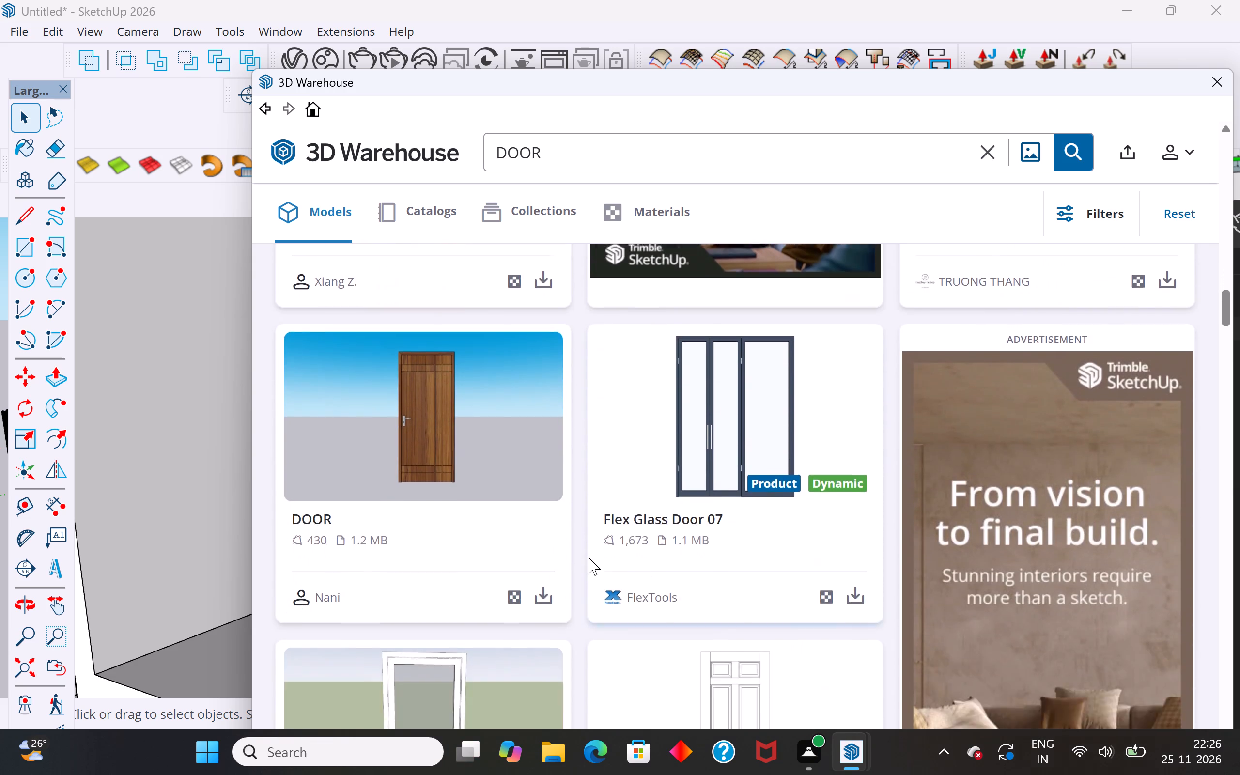
scroll(589, 558, down, 7)
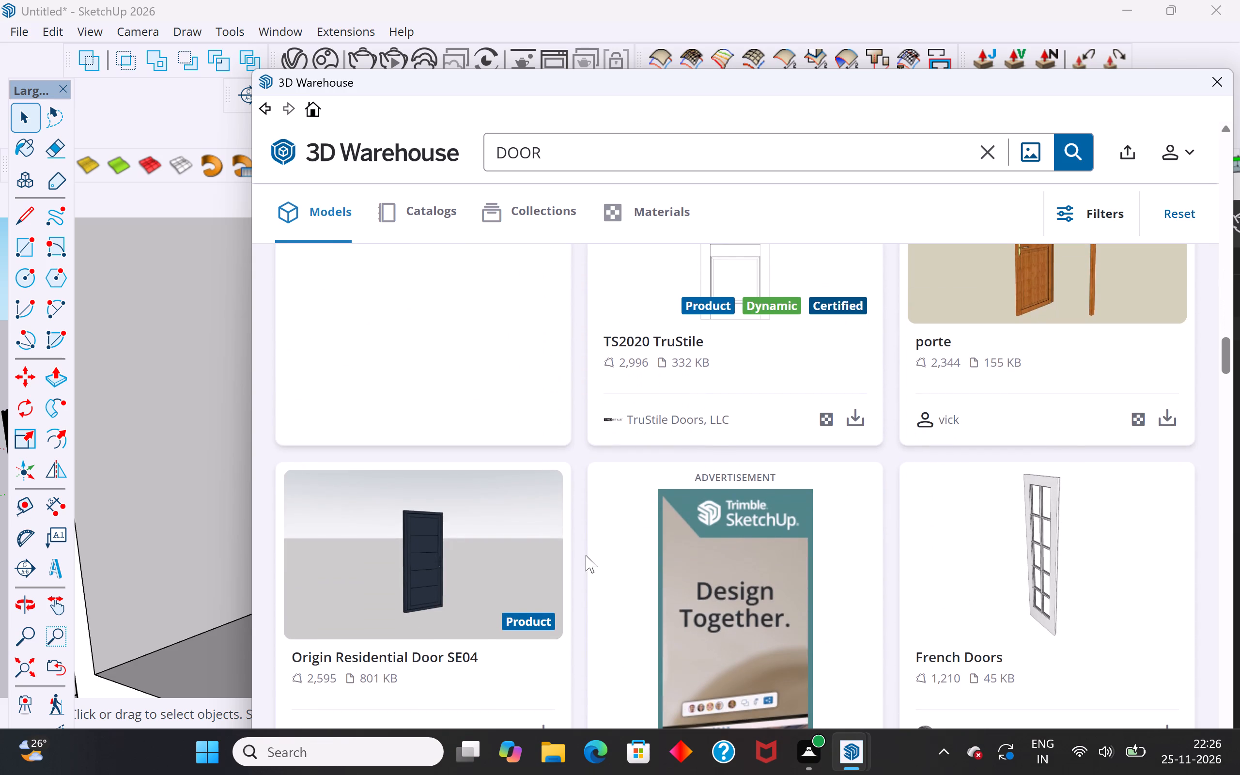
scroll(586, 555, down, 7)
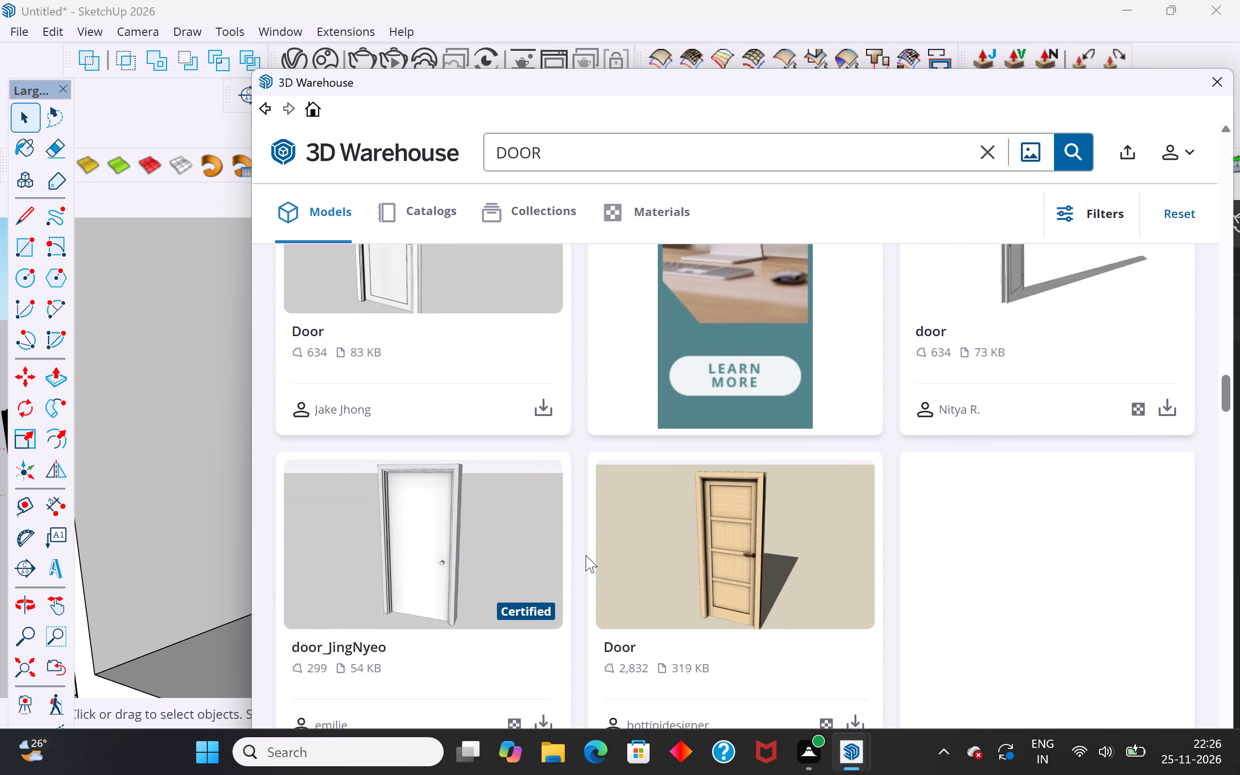
scroll(586, 555, down, 10)
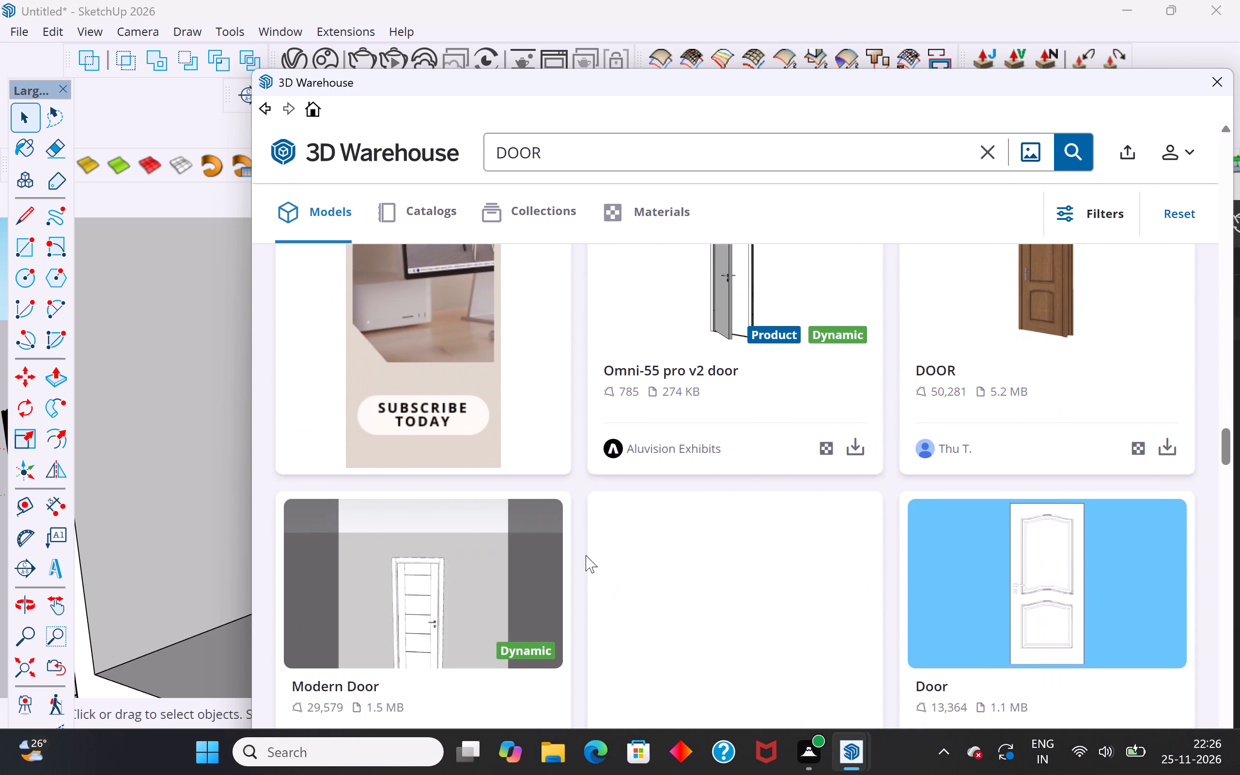
scroll(586, 555, down, 7)
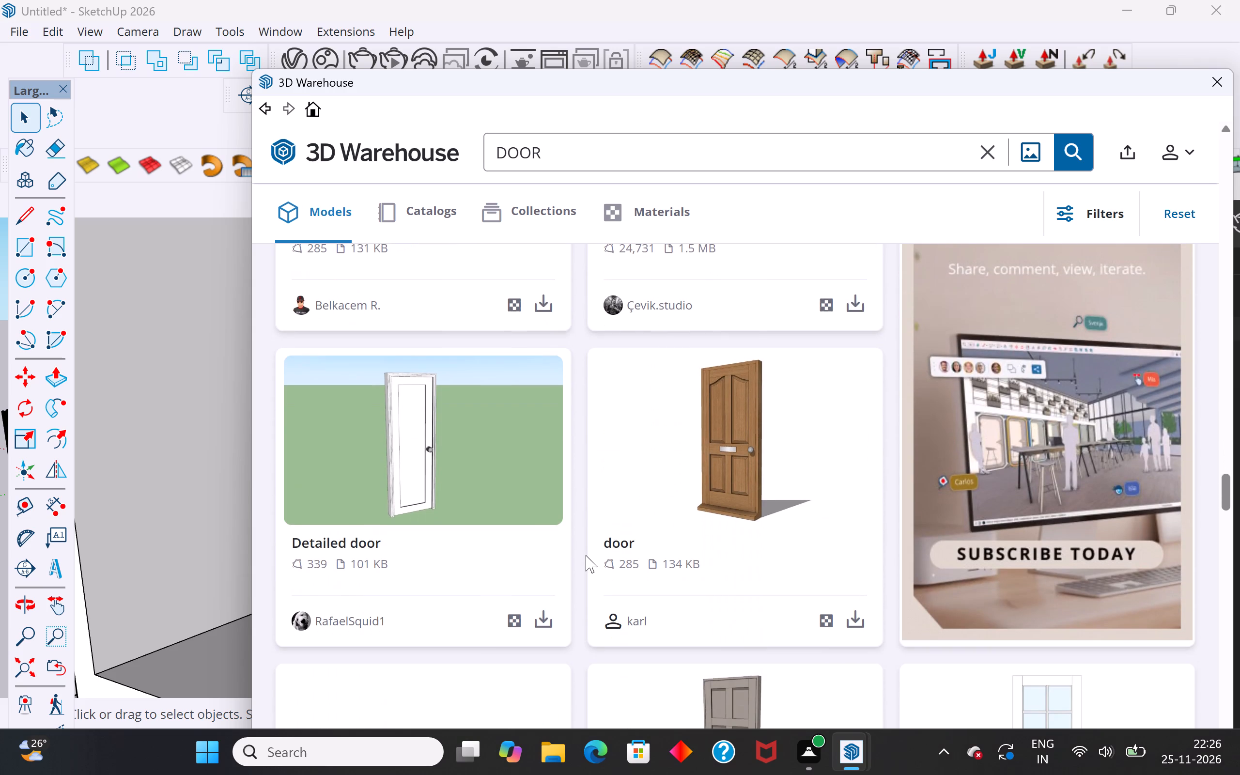
scroll(586, 555, down, 9)
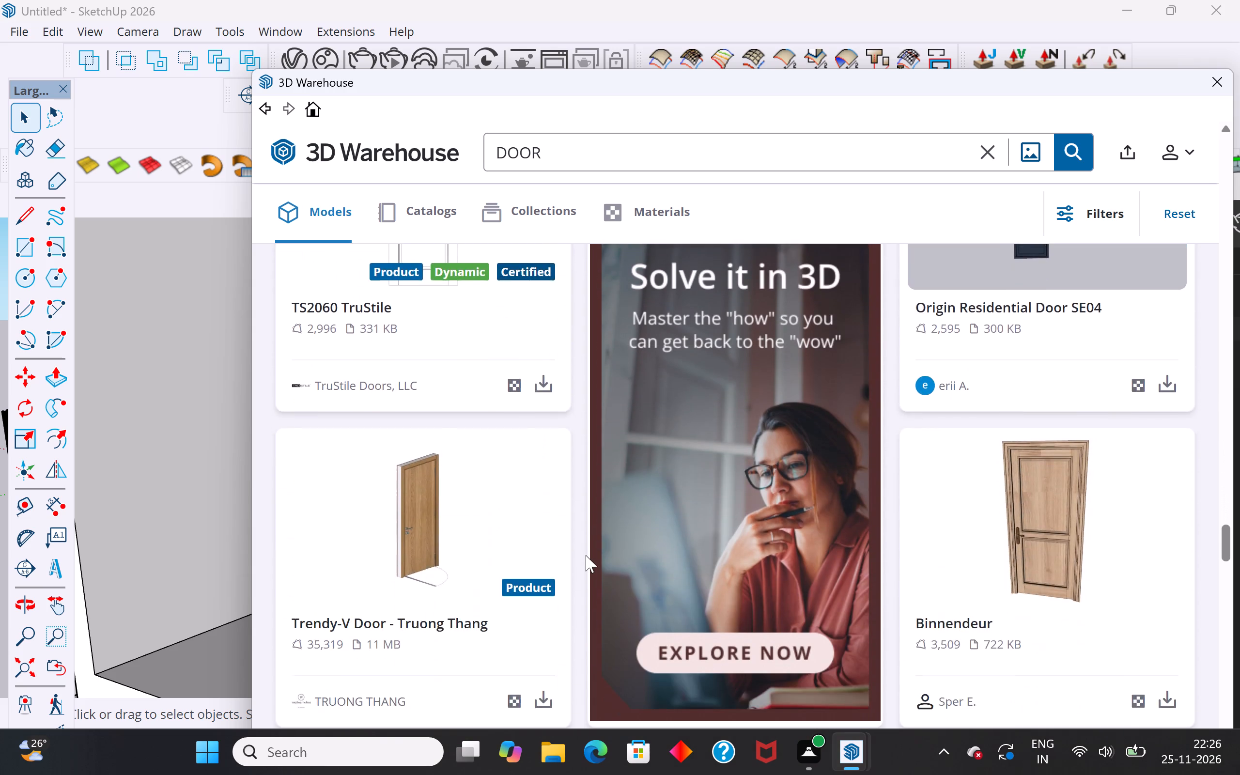
scroll(584, 554, down, 13)
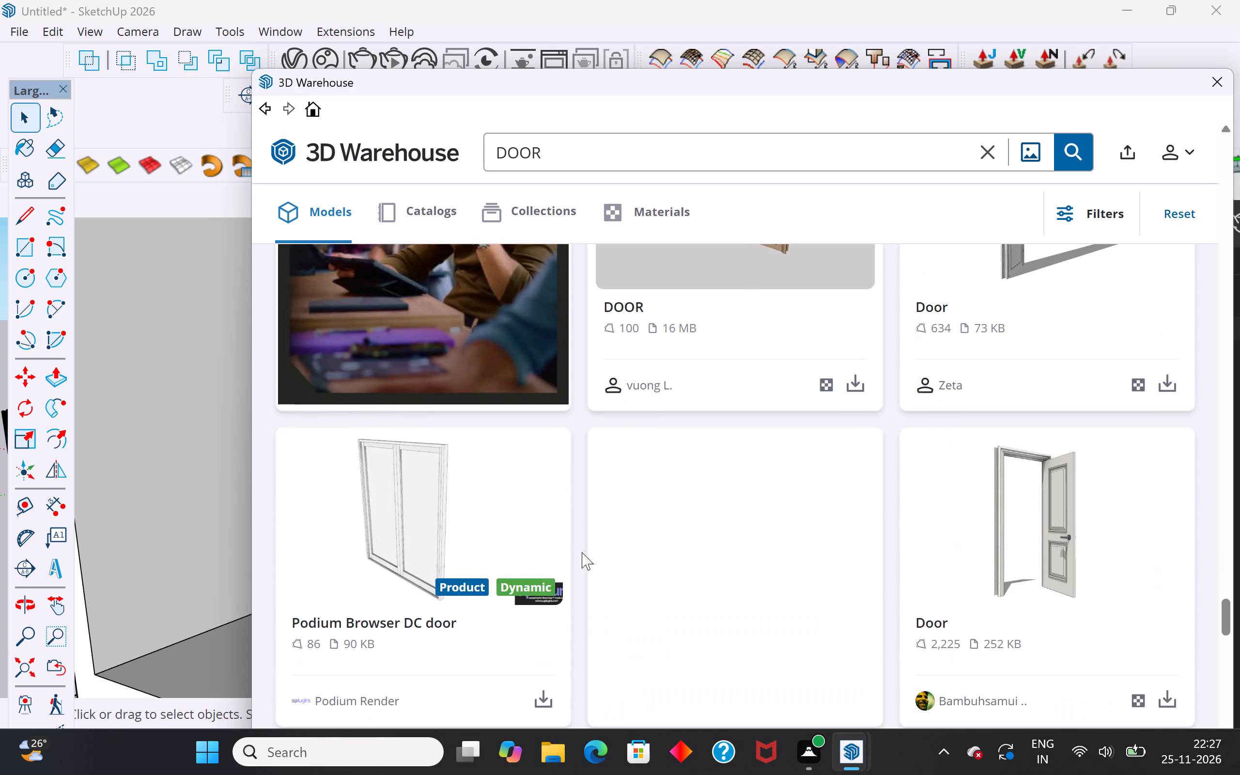
scroll(582, 552, down, 16)
scroll(578, 552, down, 5)
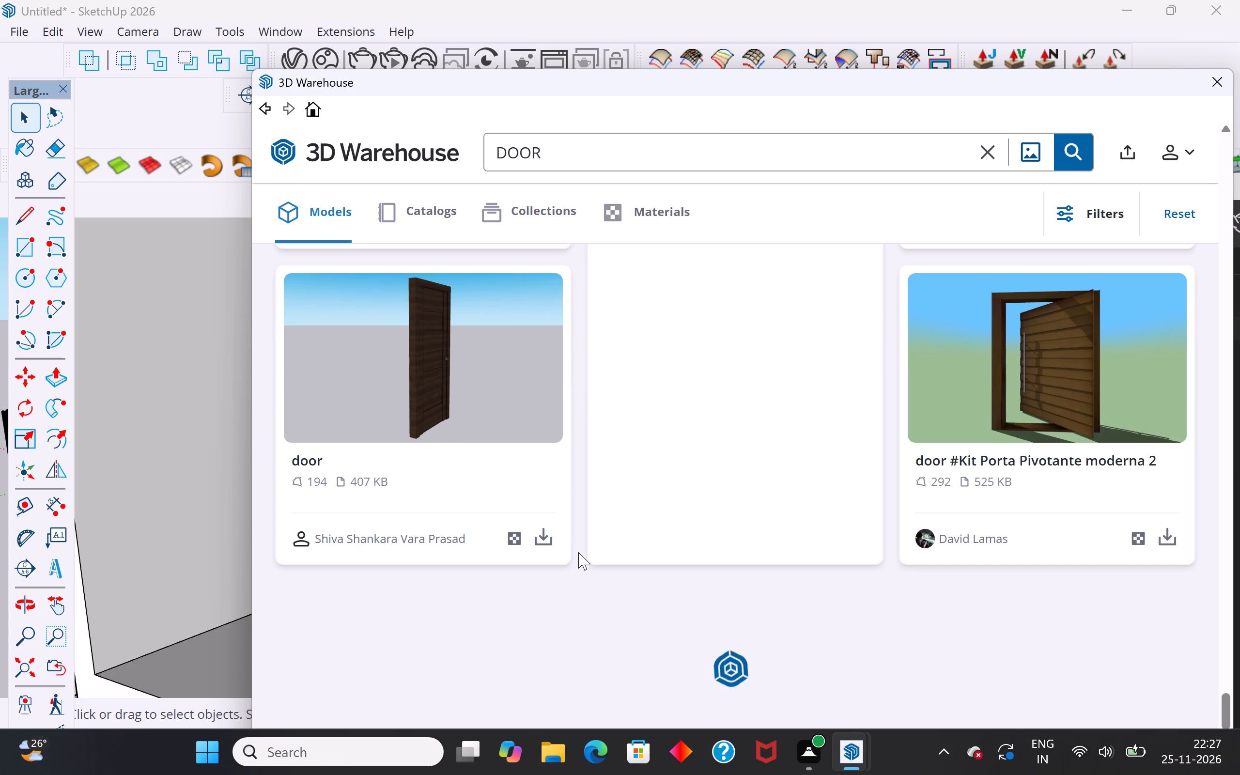
scroll(574, 552, down, 6)
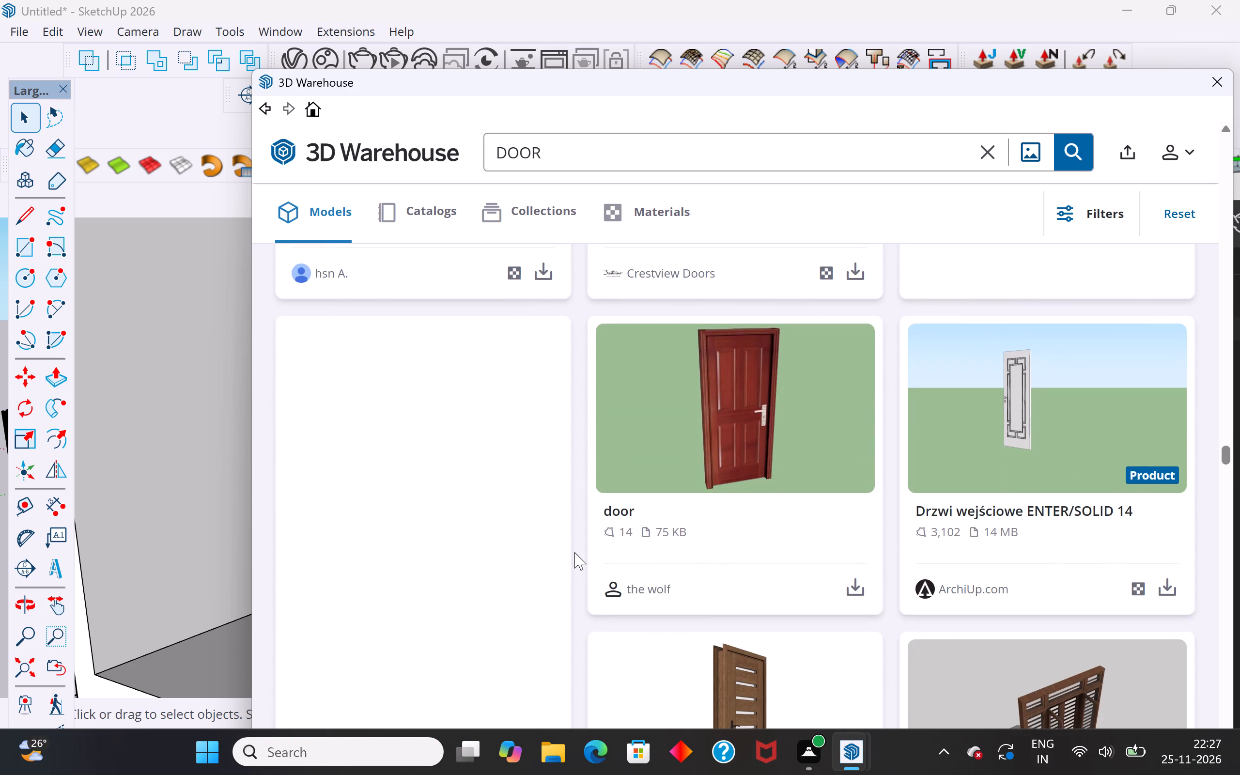
scroll(574, 552, down, 2)
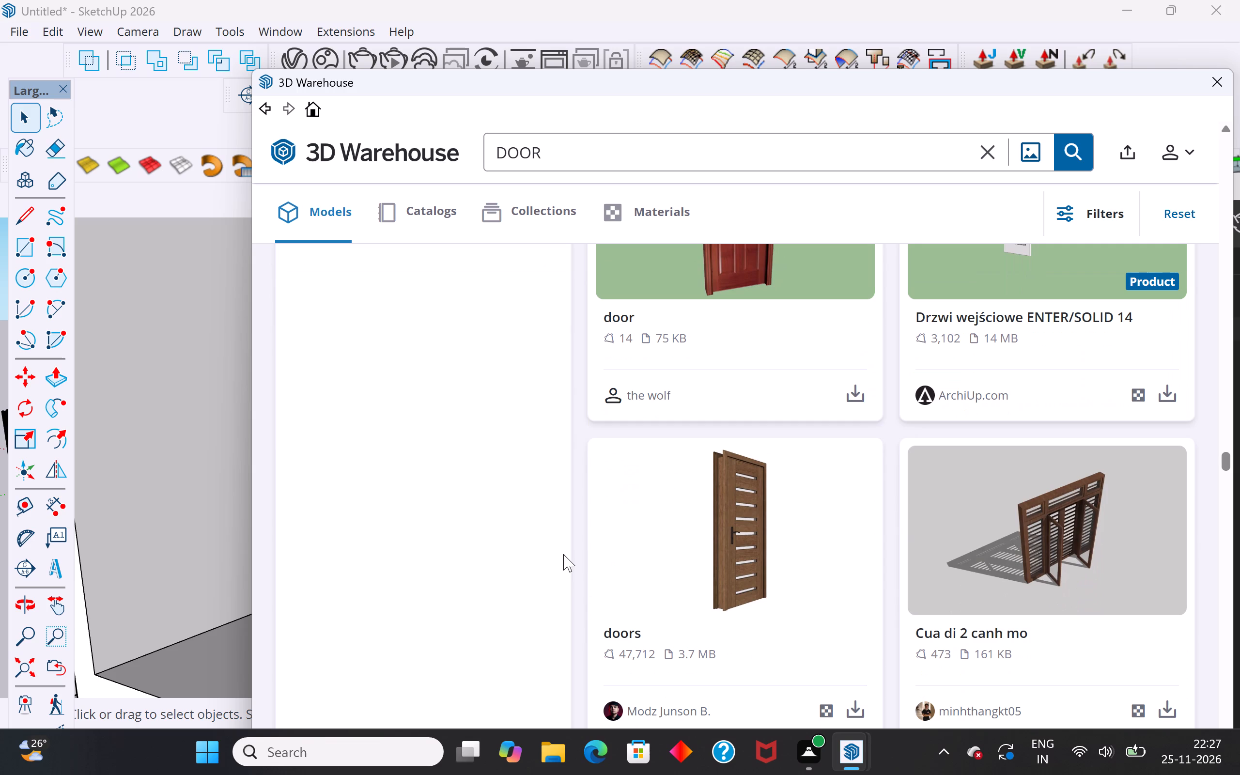
scroll(712, 595, down, 9)
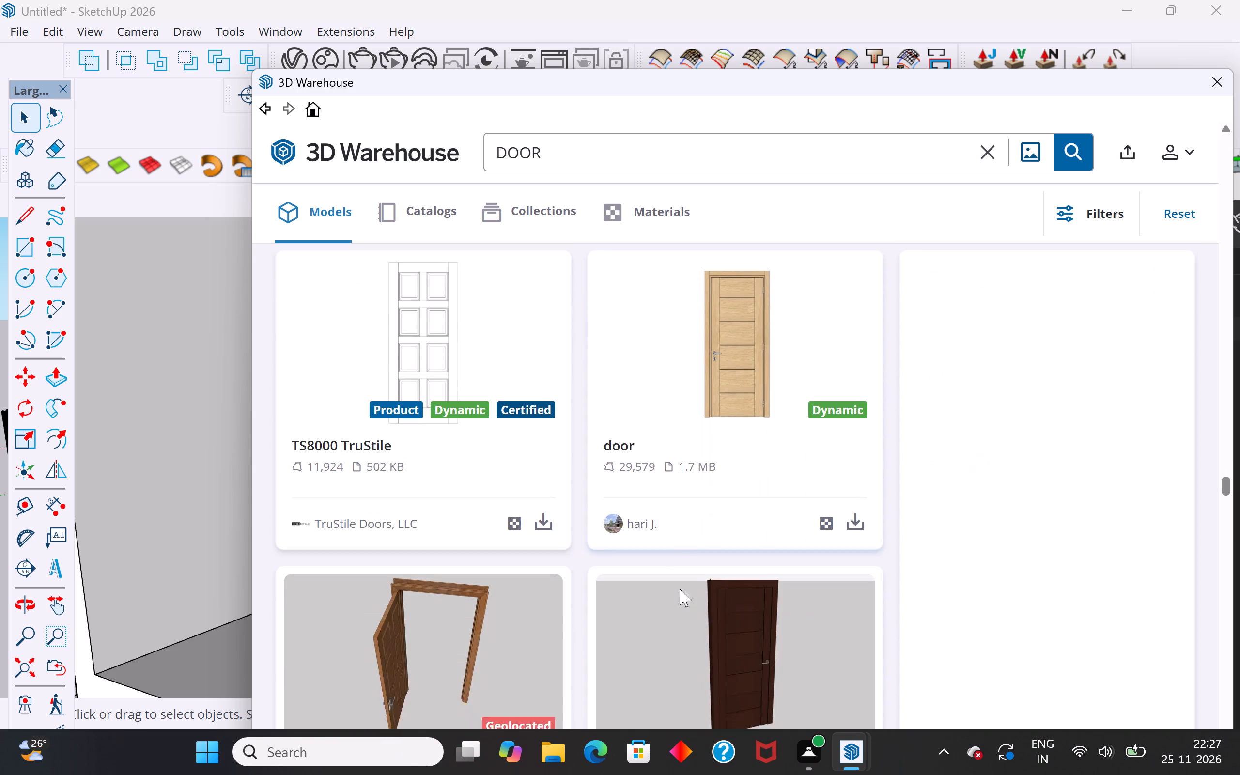
scroll(652, 603, down, 11)
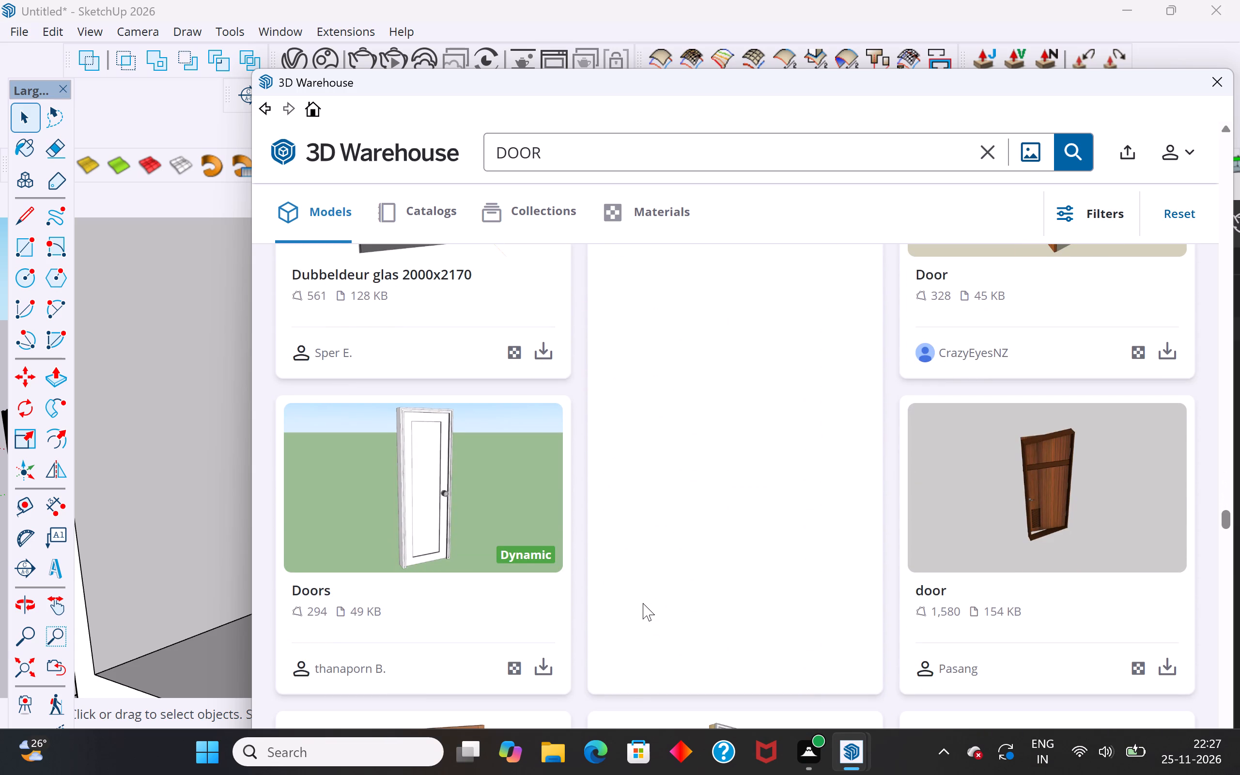
scroll(625, 611, down, 4)
scroll(648, 579, down, 3)
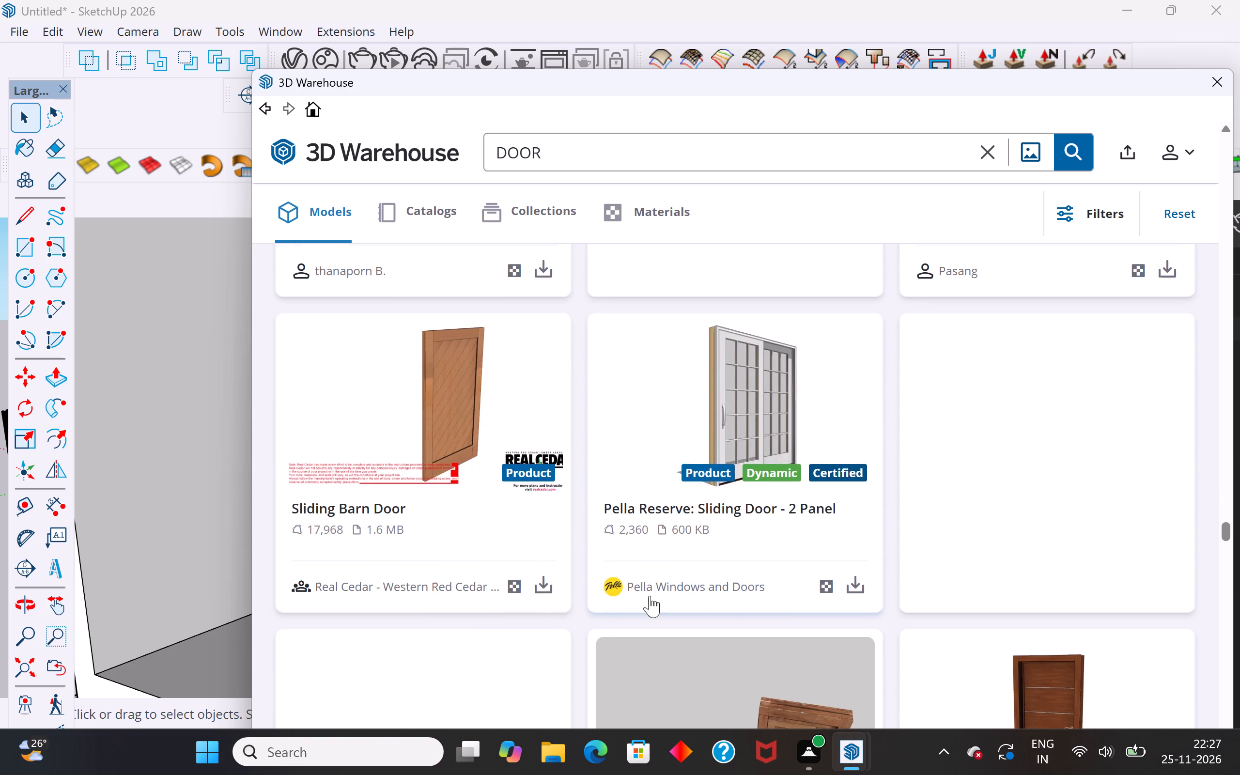
scroll(650, 596, down, 4)
scroll(649, 587, up, 3)
scroll(648, 584, down, 4)
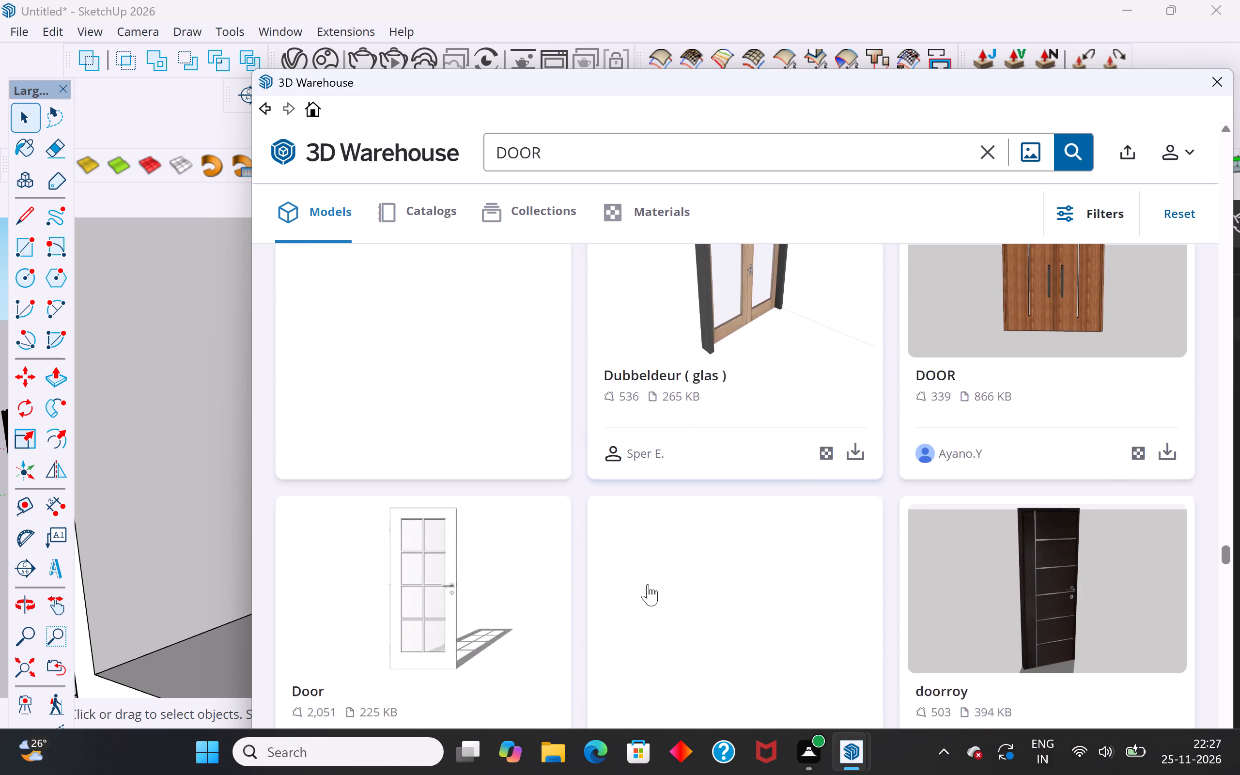
scroll(648, 584, down, 8)
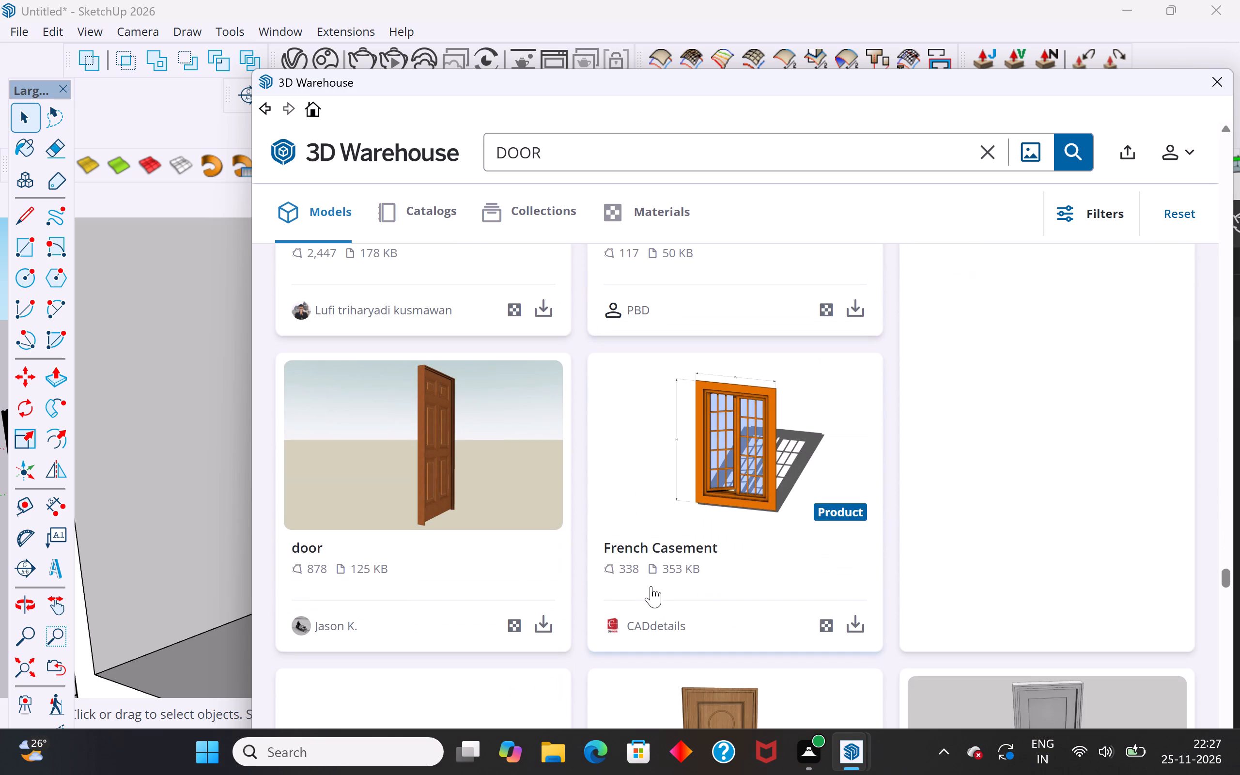
scroll(651, 586, down, 15)
scroll(652, 587, up, 2)
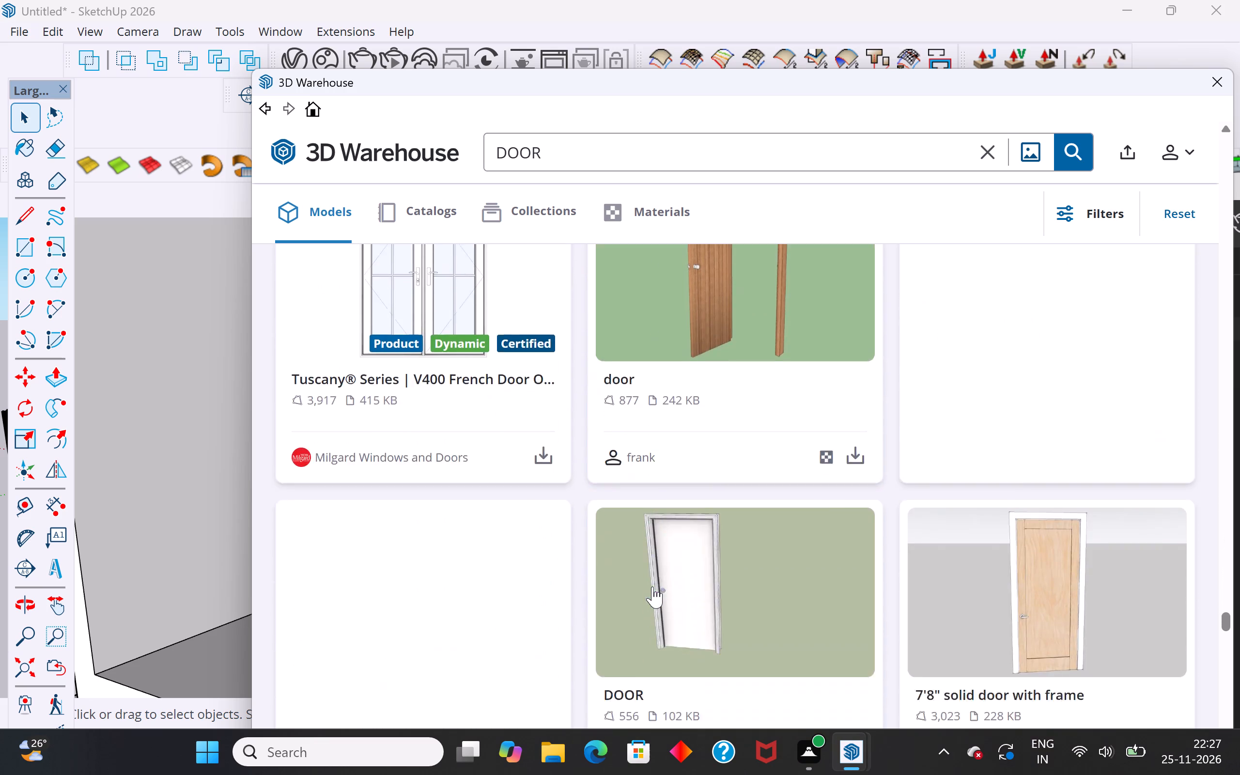
scroll(652, 587, up, 3)
scroll(652, 587, down, 9)
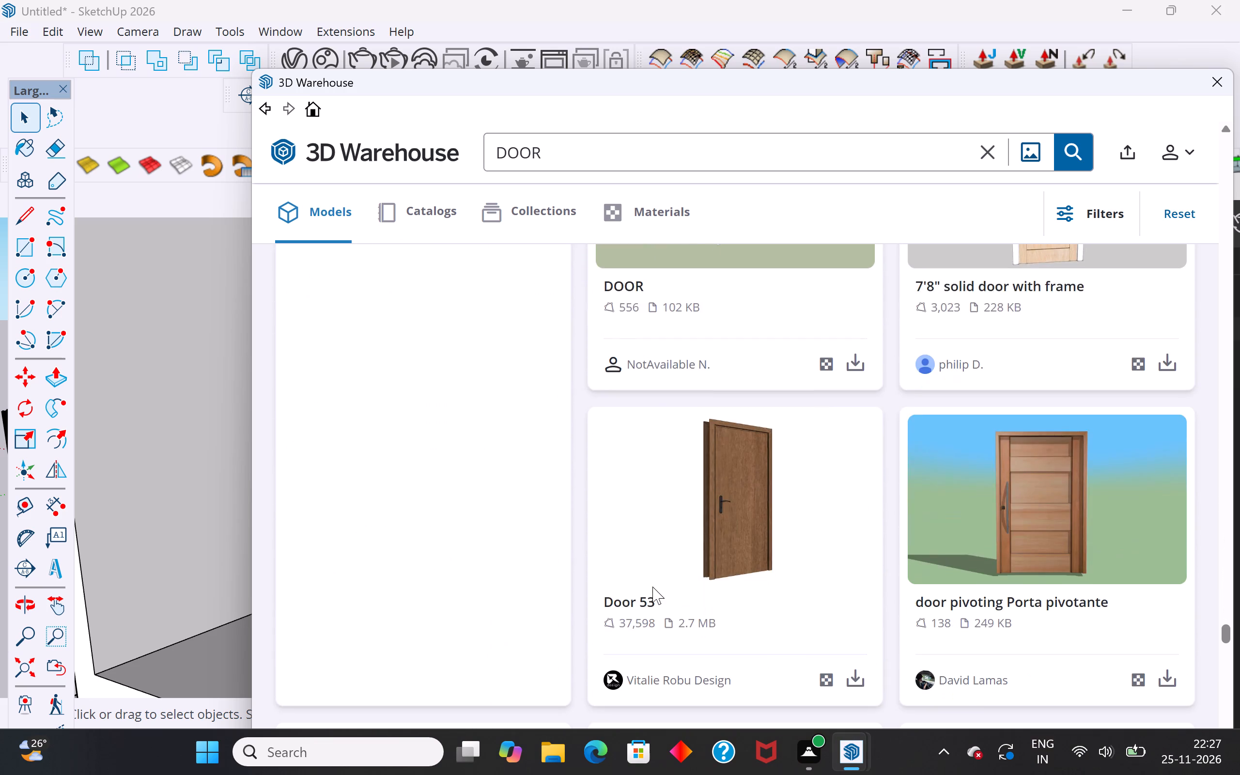
scroll(652, 587, down, 18)
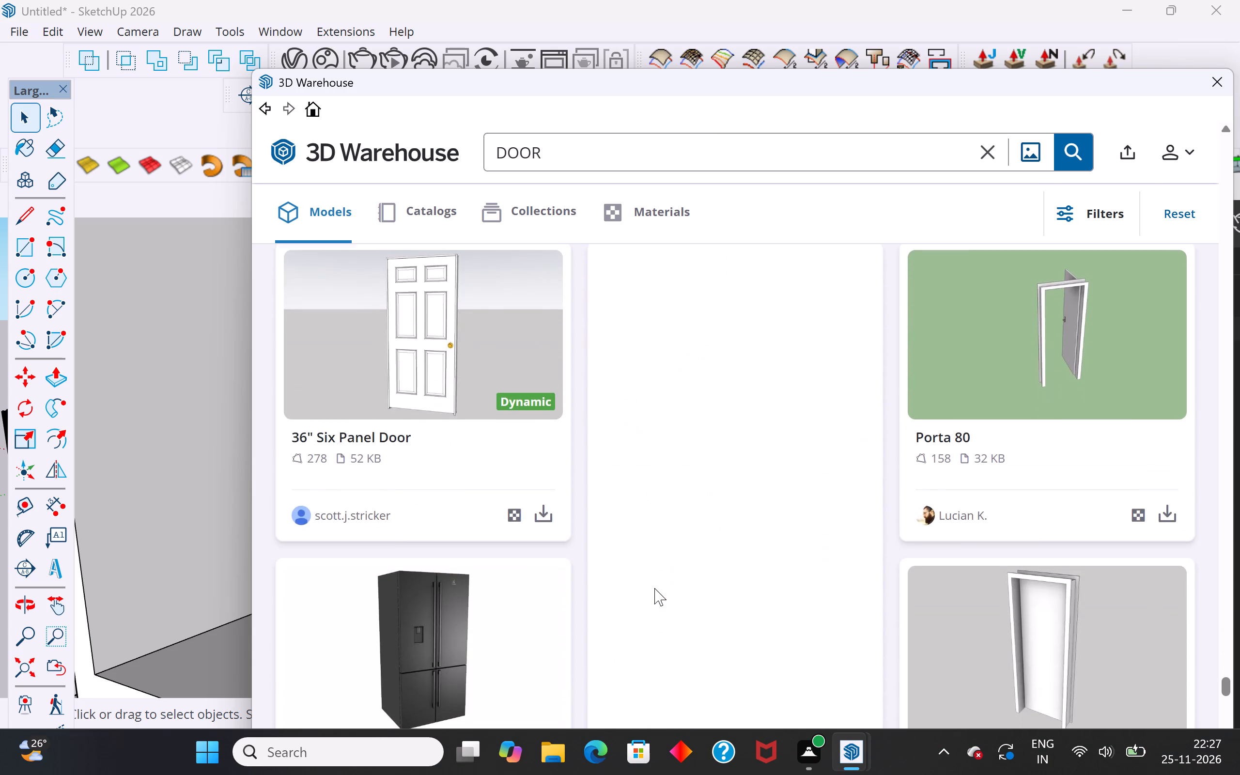
scroll(654, 588, down, 3)
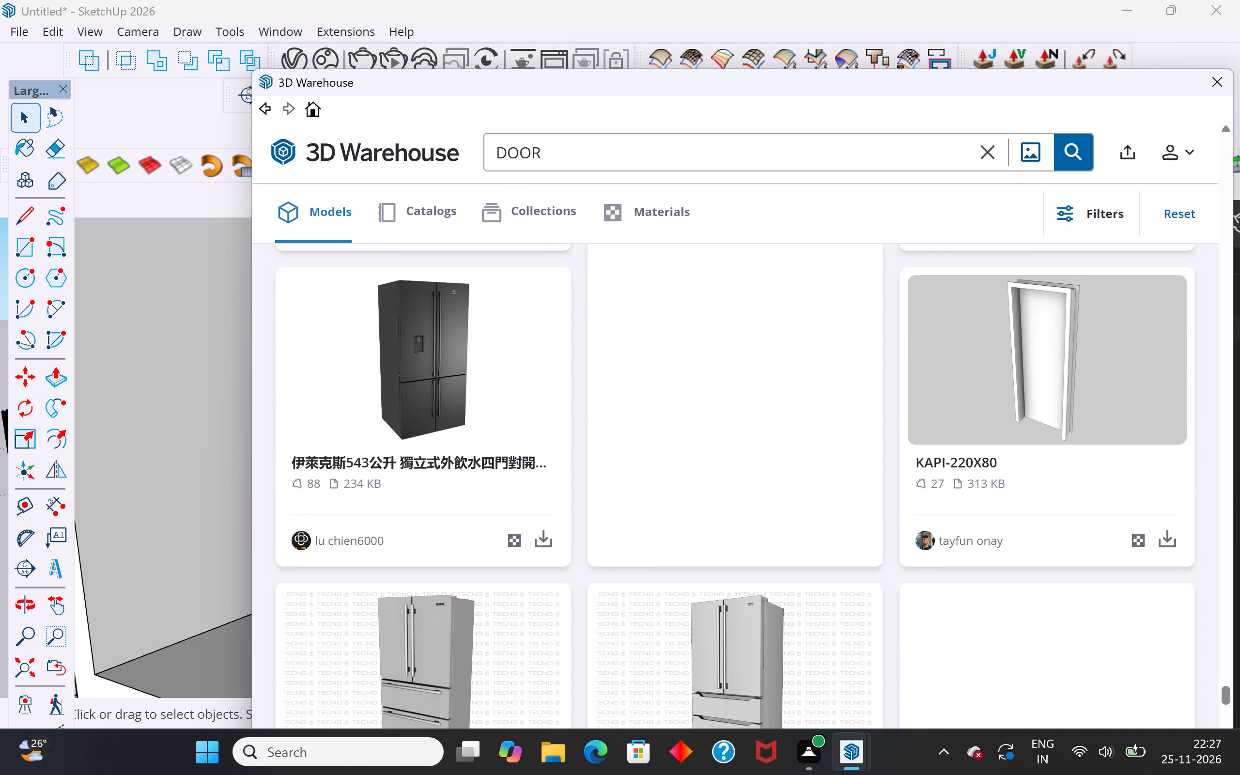
Search the 3D Warehouse models for BIG DOOR.
click(495, 151)
key(space)
text(BIG)
key(space)
key(Return)
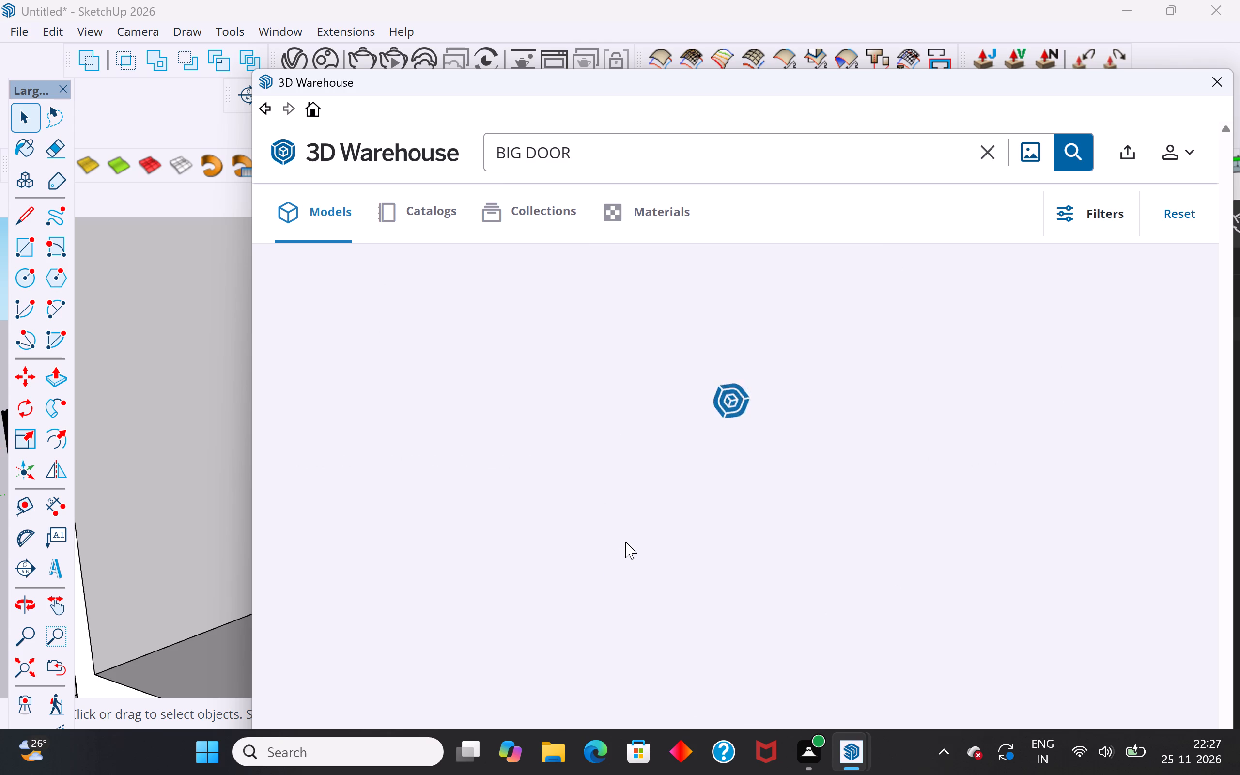
Examine the BIG DOOR results for a large entry door model that suits the doorway.
scroll(647, 504, up, 2)
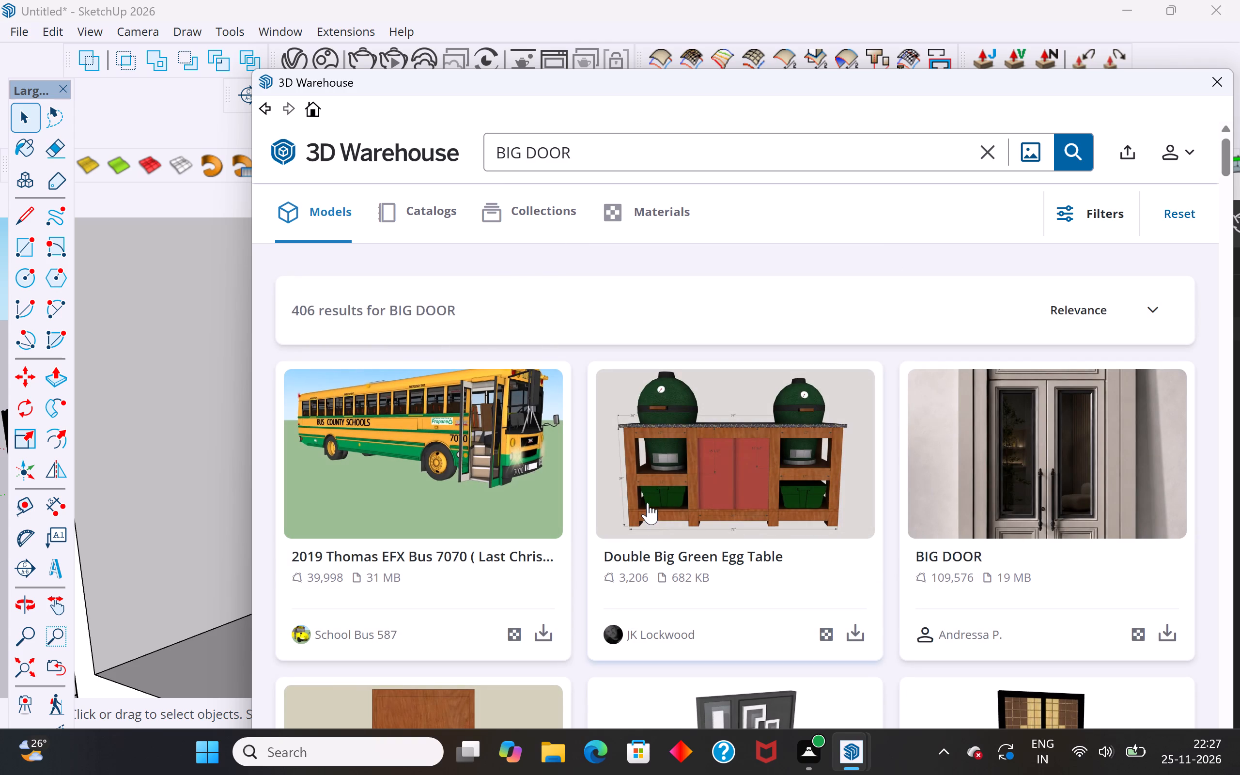
scroll(648, 503, up, 3)
scroll(648, 503, down, 10)
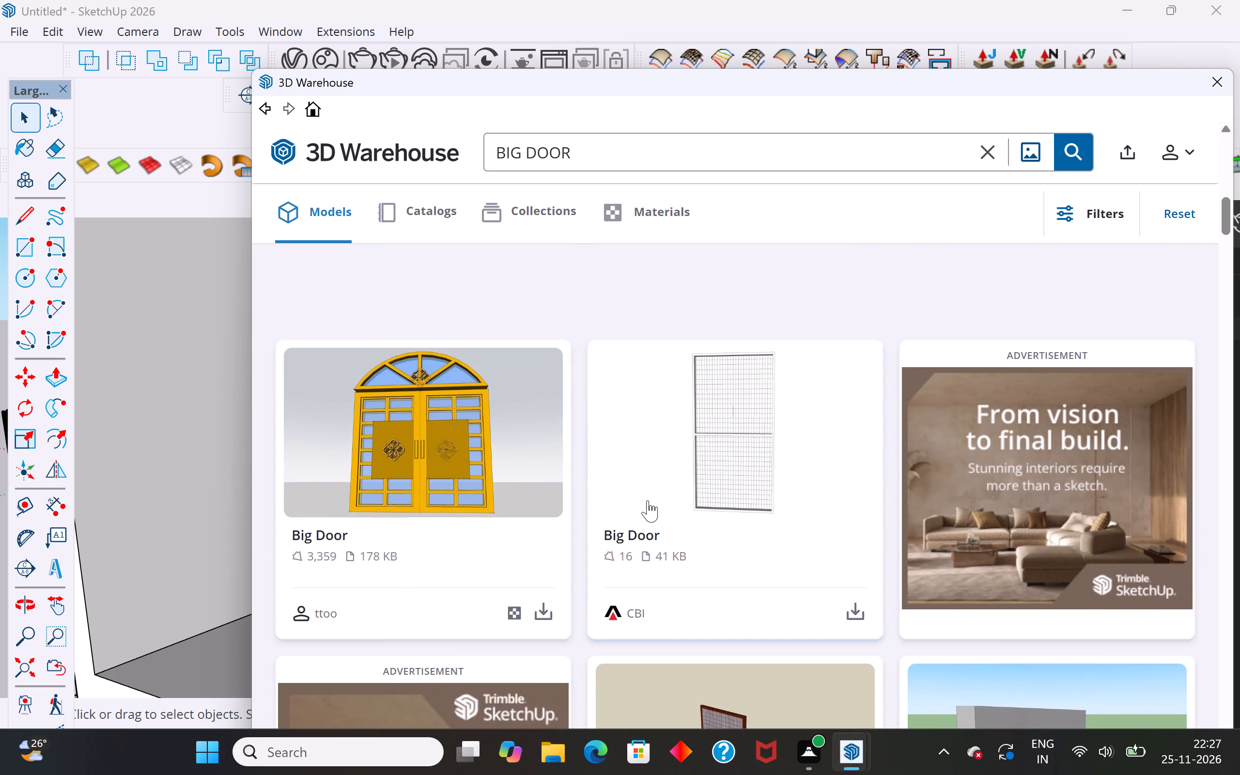
scroll(648, 500, down, 1)
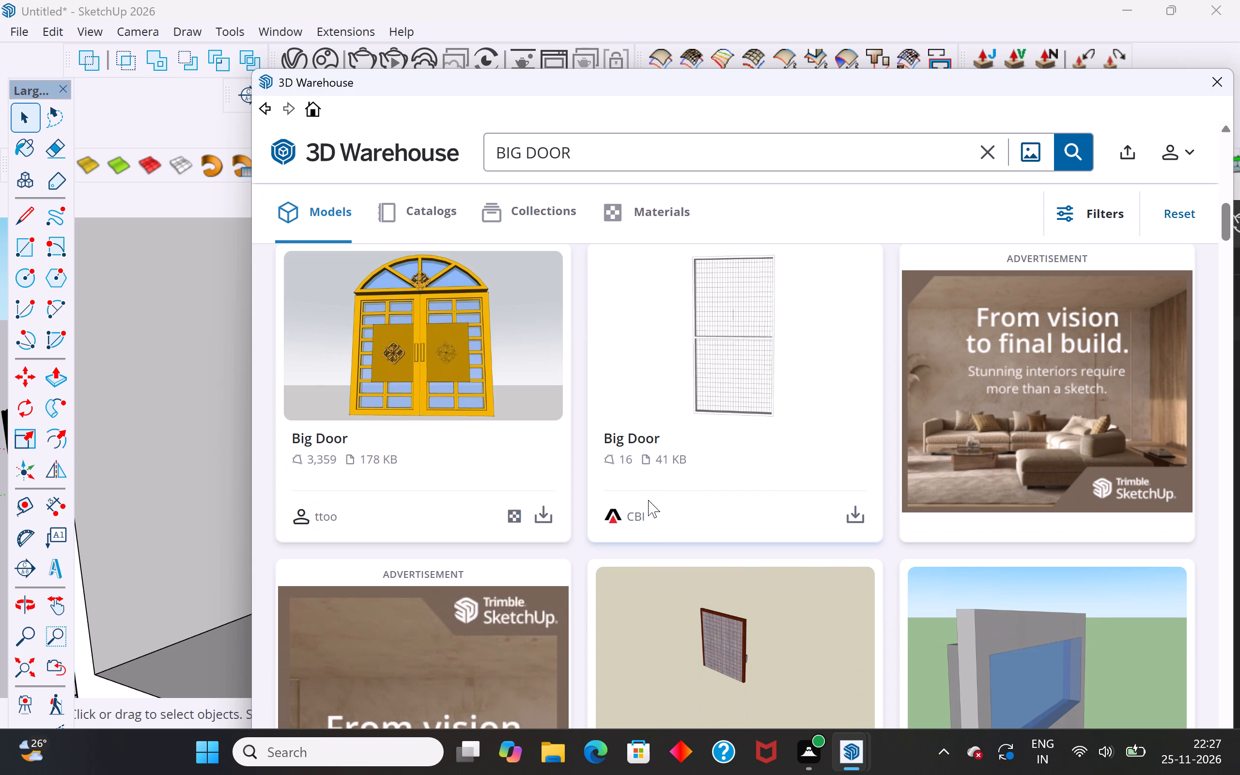
scroll(649, 498, down, 8)
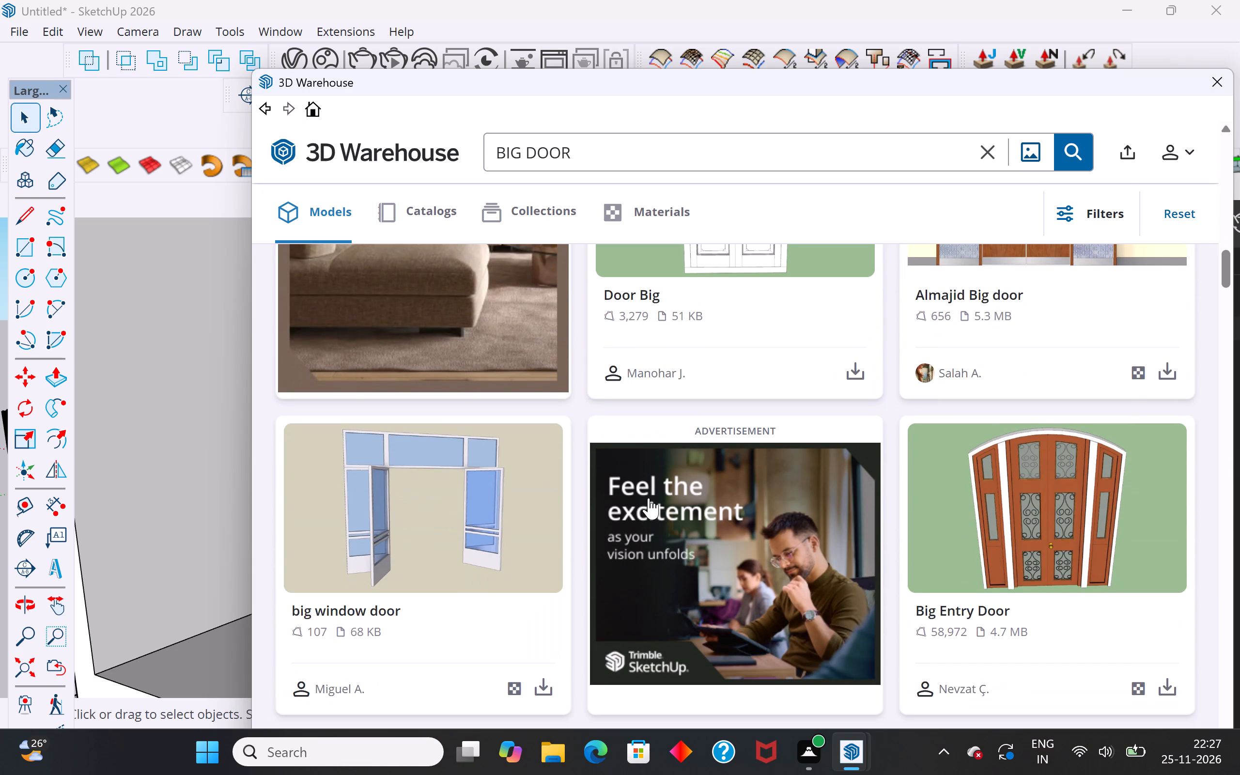
scroll(650, 496, up, 9)
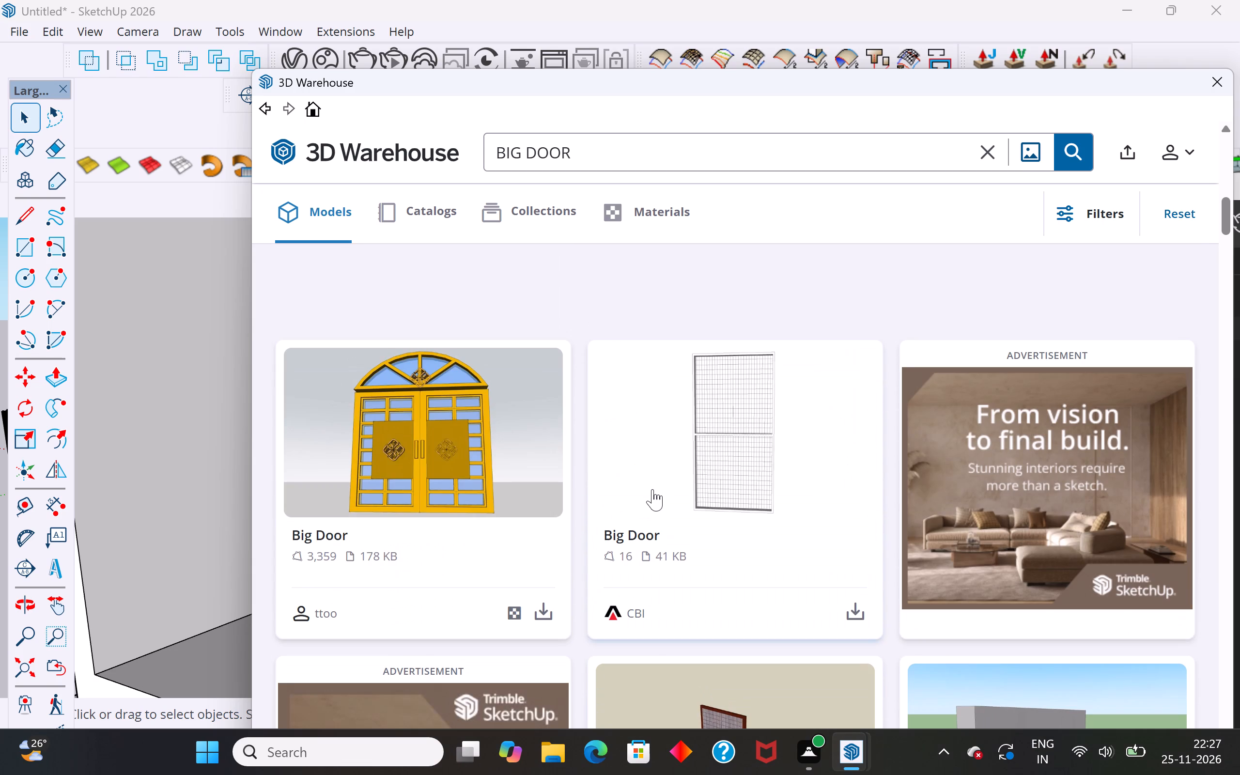
scroll(652, 489, down, 17)
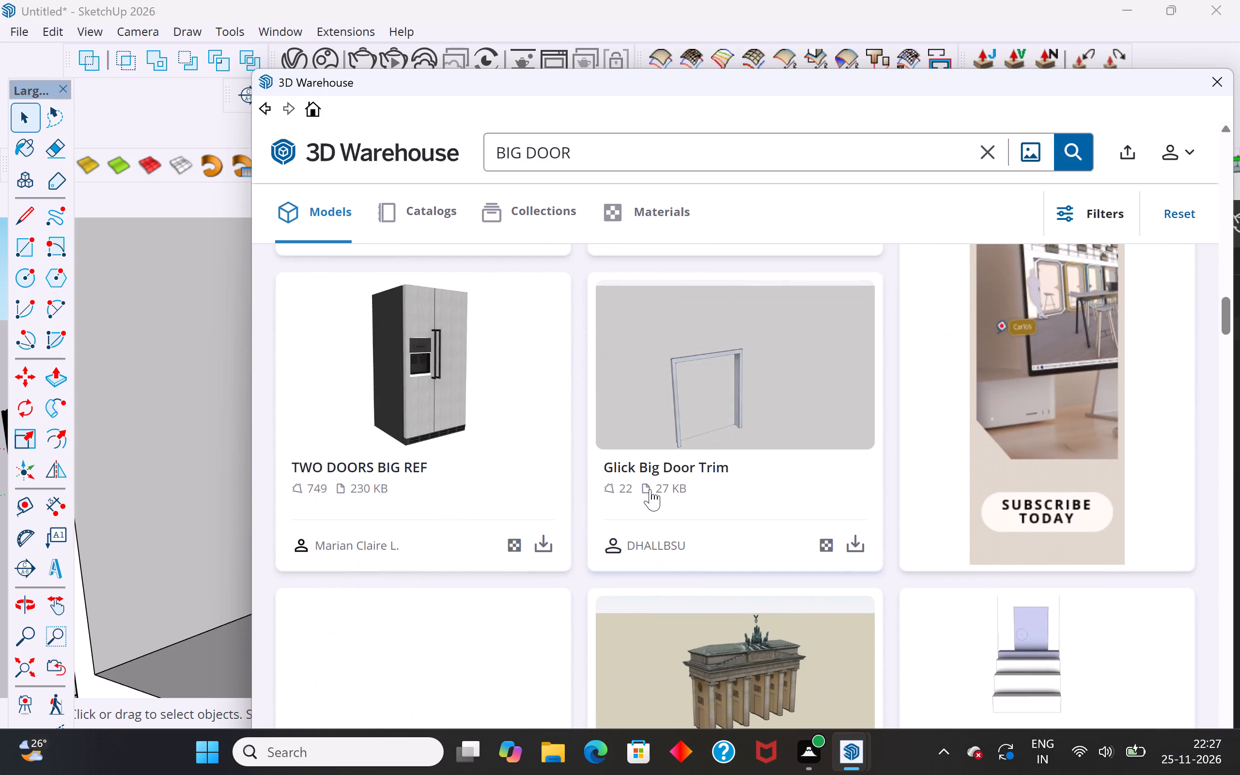
scroll(650, 491, down, 19)
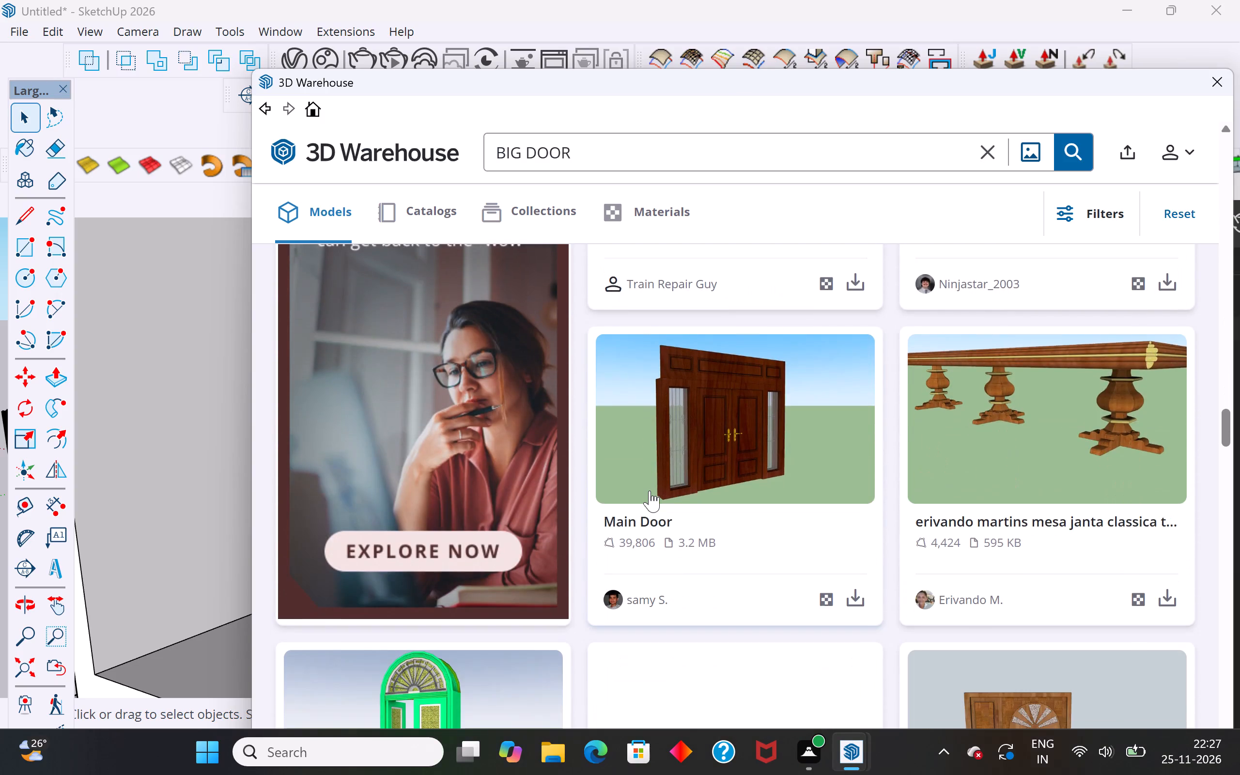
scroll(650, 491, down, 3)
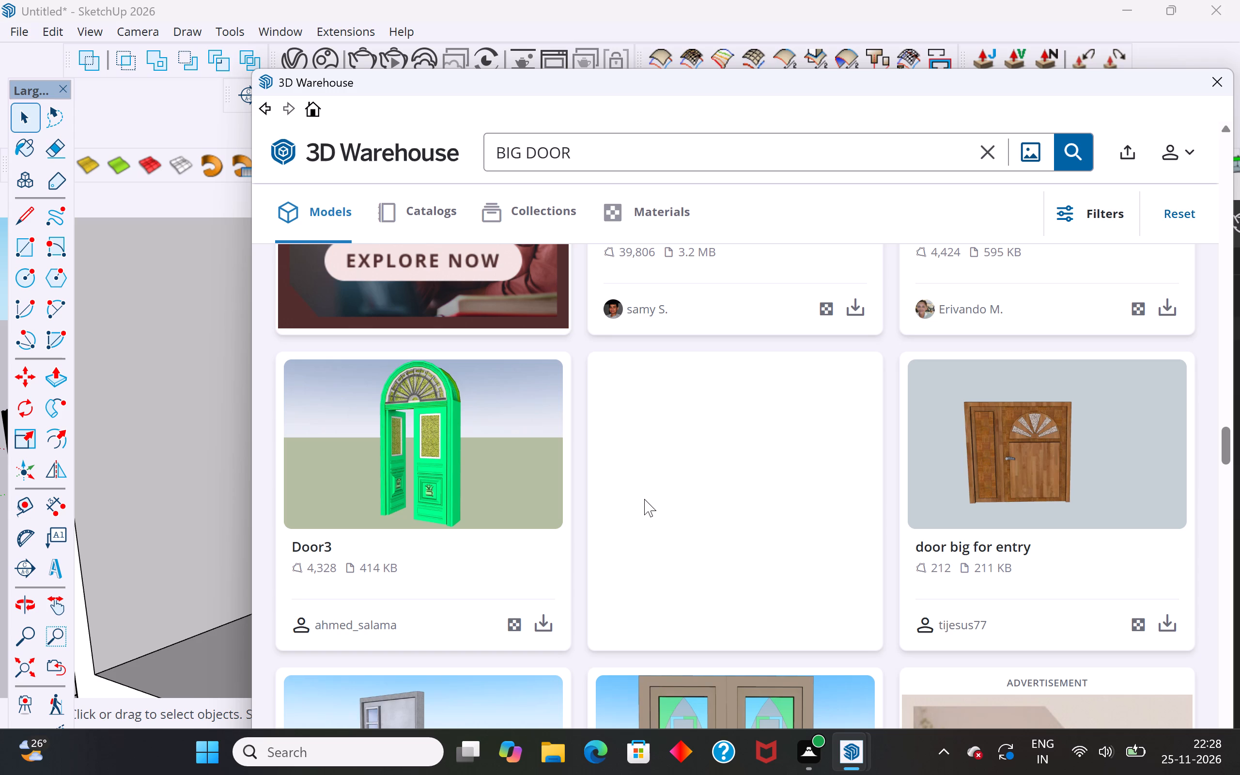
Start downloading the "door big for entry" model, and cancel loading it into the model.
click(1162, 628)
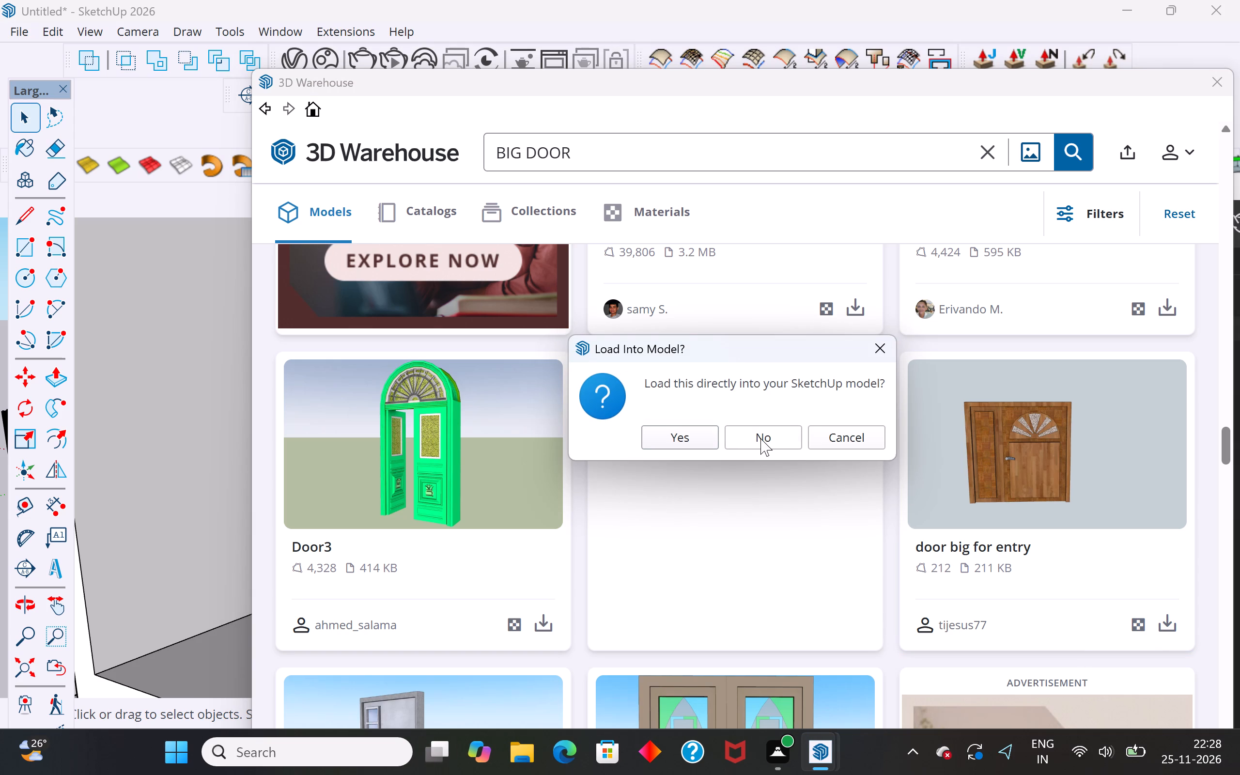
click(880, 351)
Examine more of the BIG DOOR results for an entry door model that suits the doorway.
scroll(694, 618, down, 14)
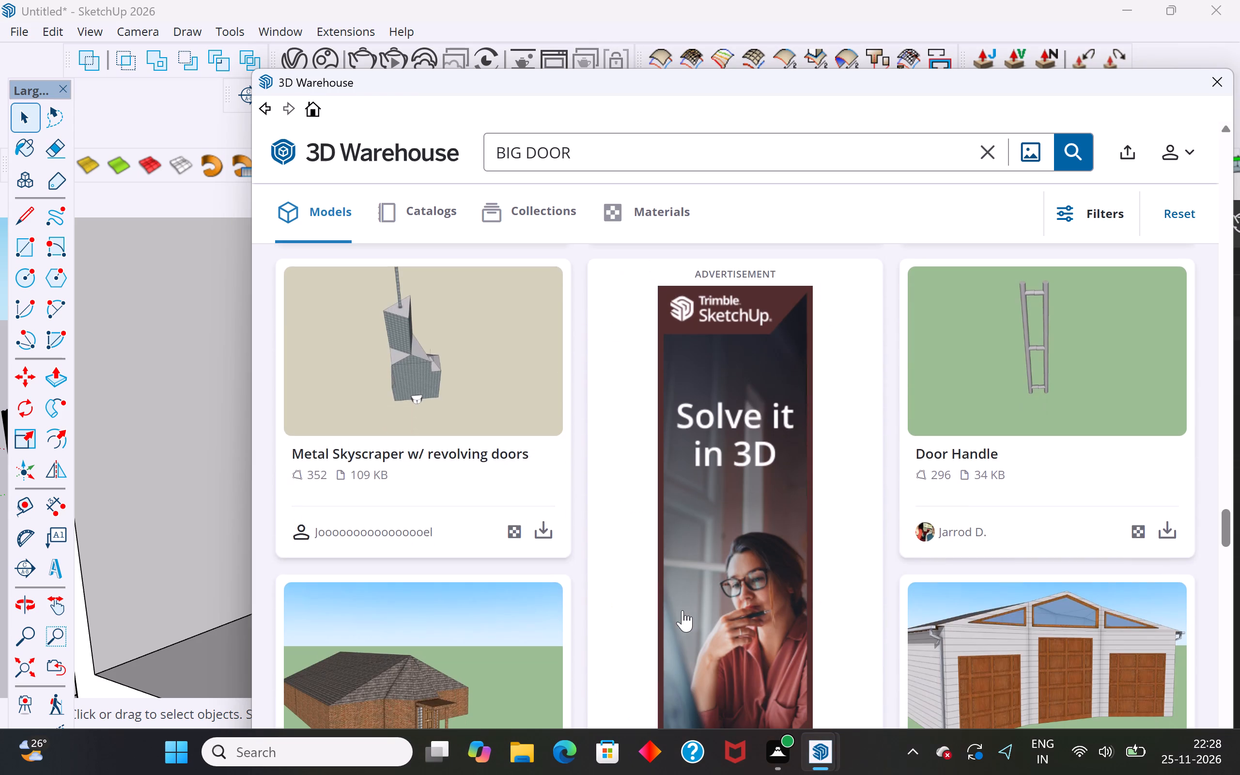
scroll(679, 609, down, 6)
scroll(678, 609, up, 2)
scroll(678, 609, down, 1)
scroll(678, 609, up, 11)
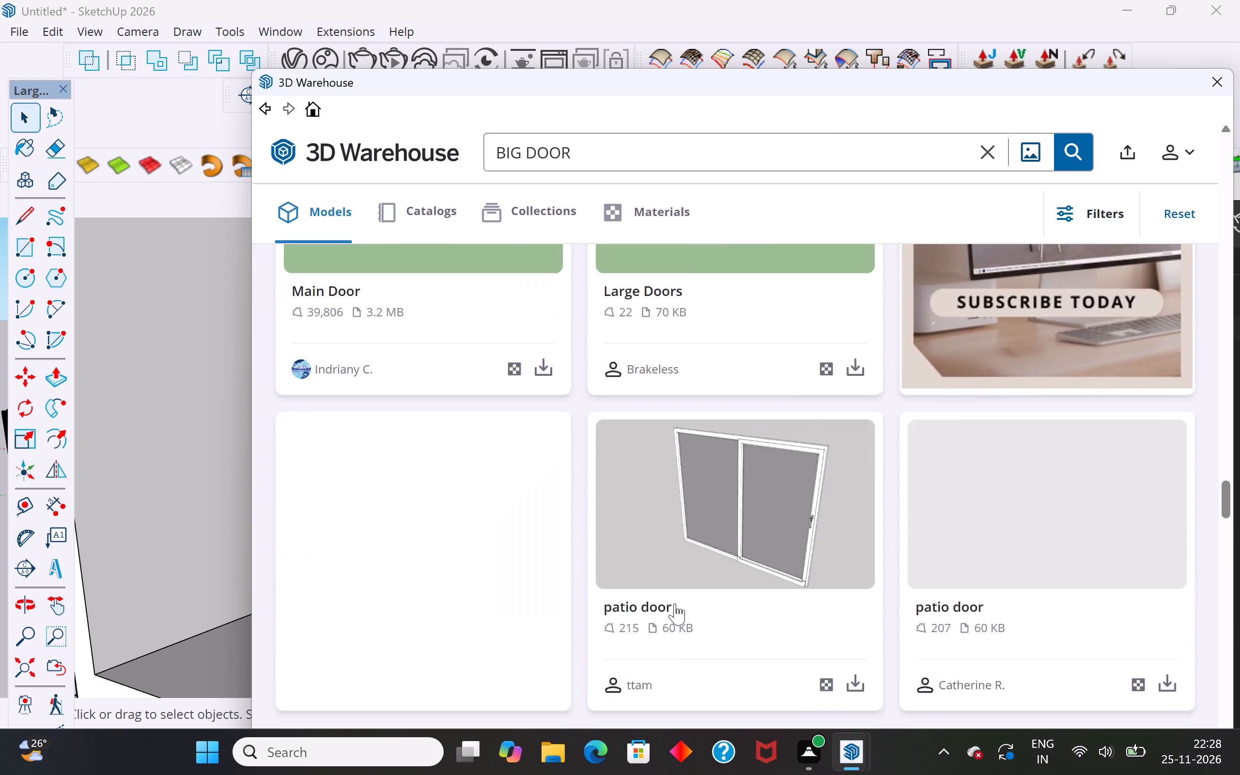
scroll(675, 604, up, 11)
scroll(675, 604, down, 3)
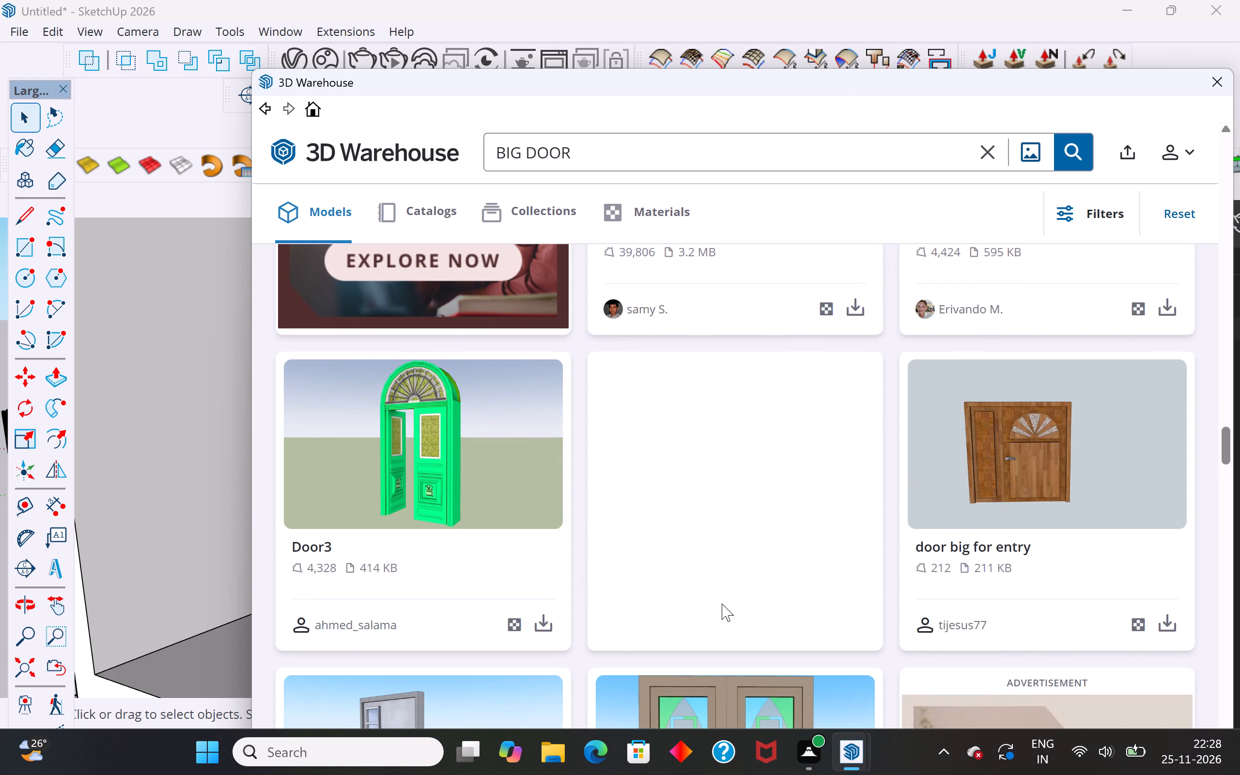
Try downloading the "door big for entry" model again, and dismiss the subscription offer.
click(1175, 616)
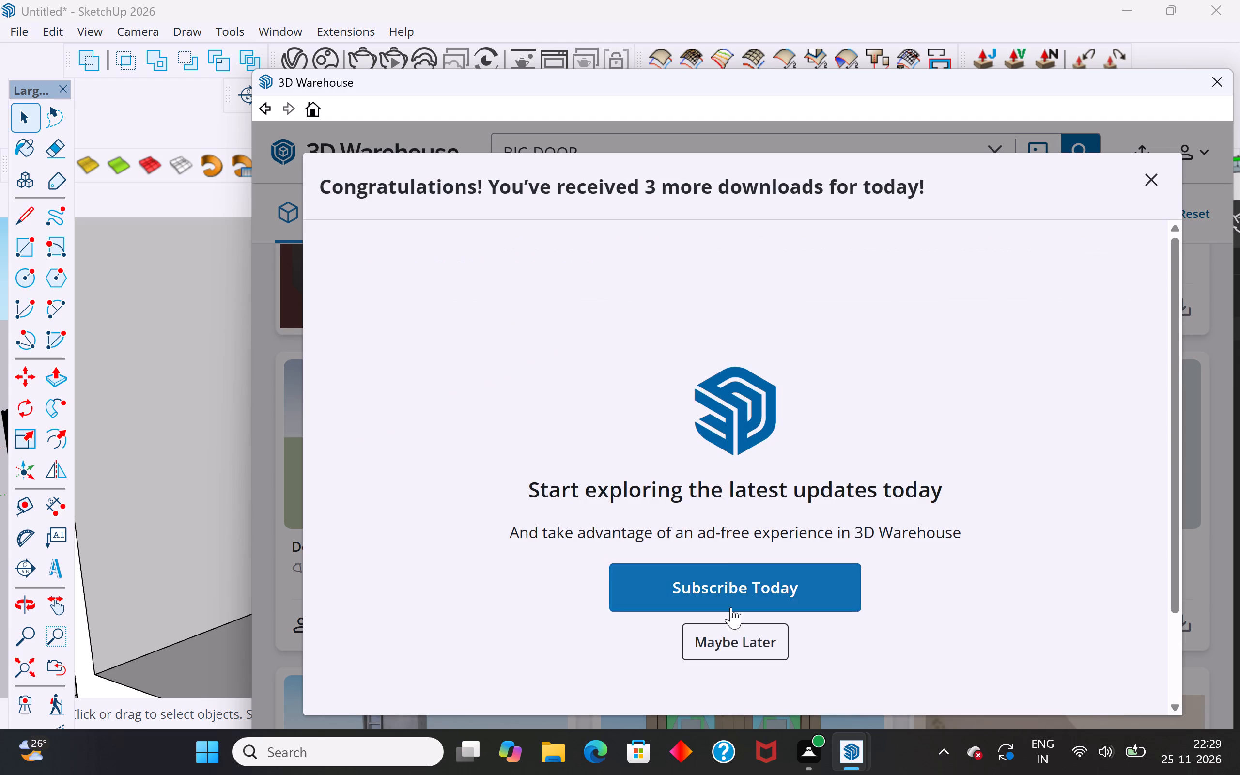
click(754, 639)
Load the "Main Door" wooden double door with glazed side panels into the model, placing it at the arch doorway's lower corner.
scroll(911, 580, down, 4)
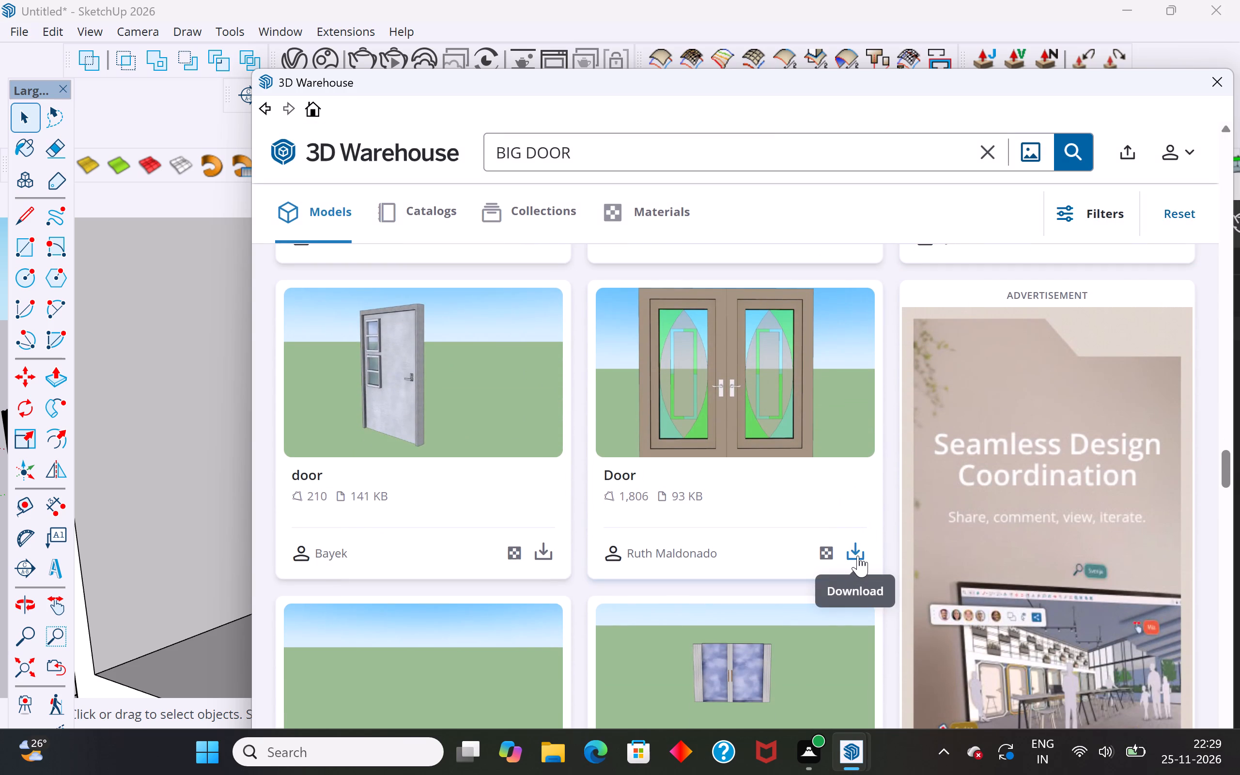
scroll(853, 564, up, 7)
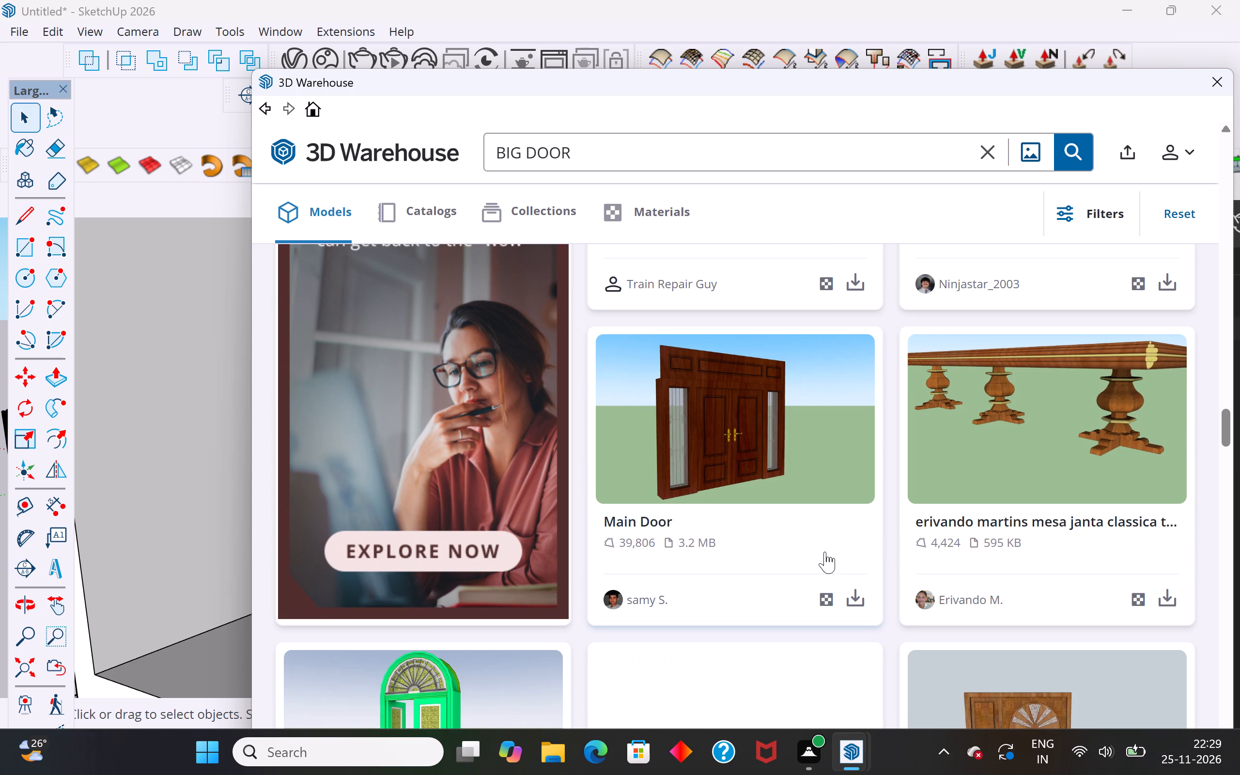
drag(824, 95, 875, 655)
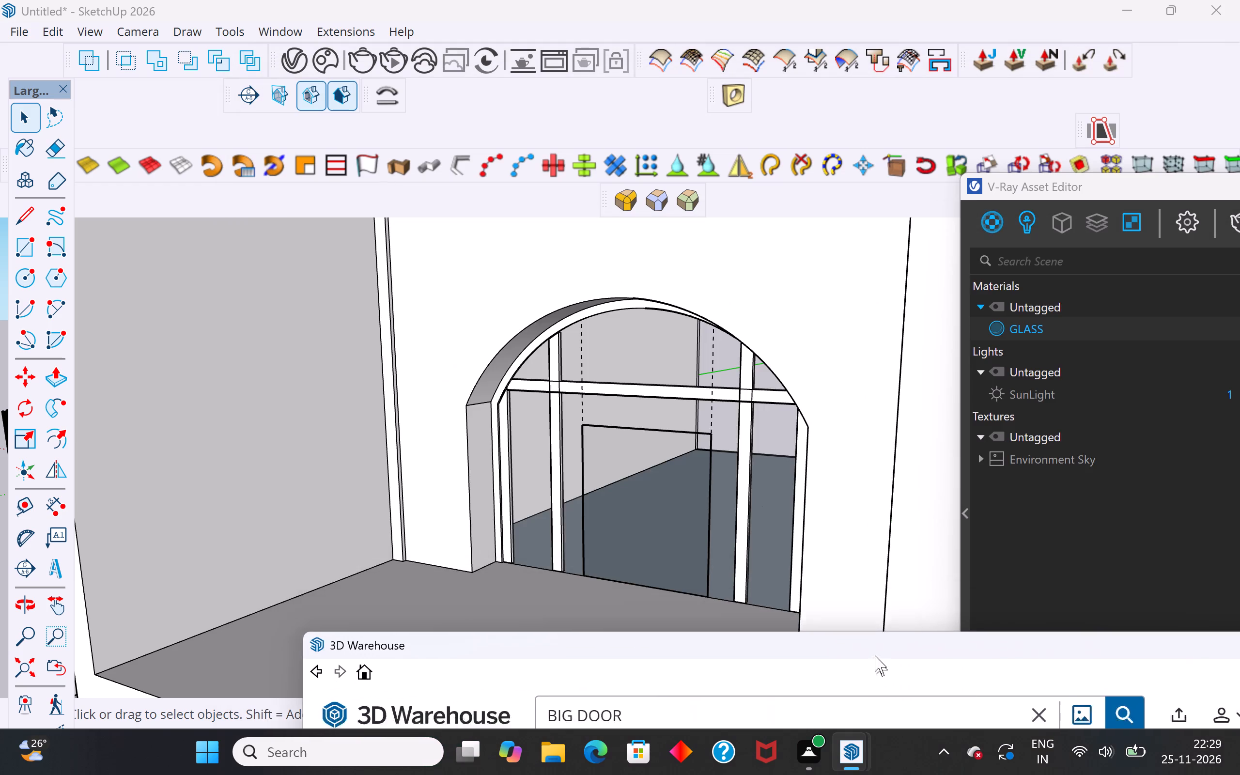
drag(875, 655, 779, 192)
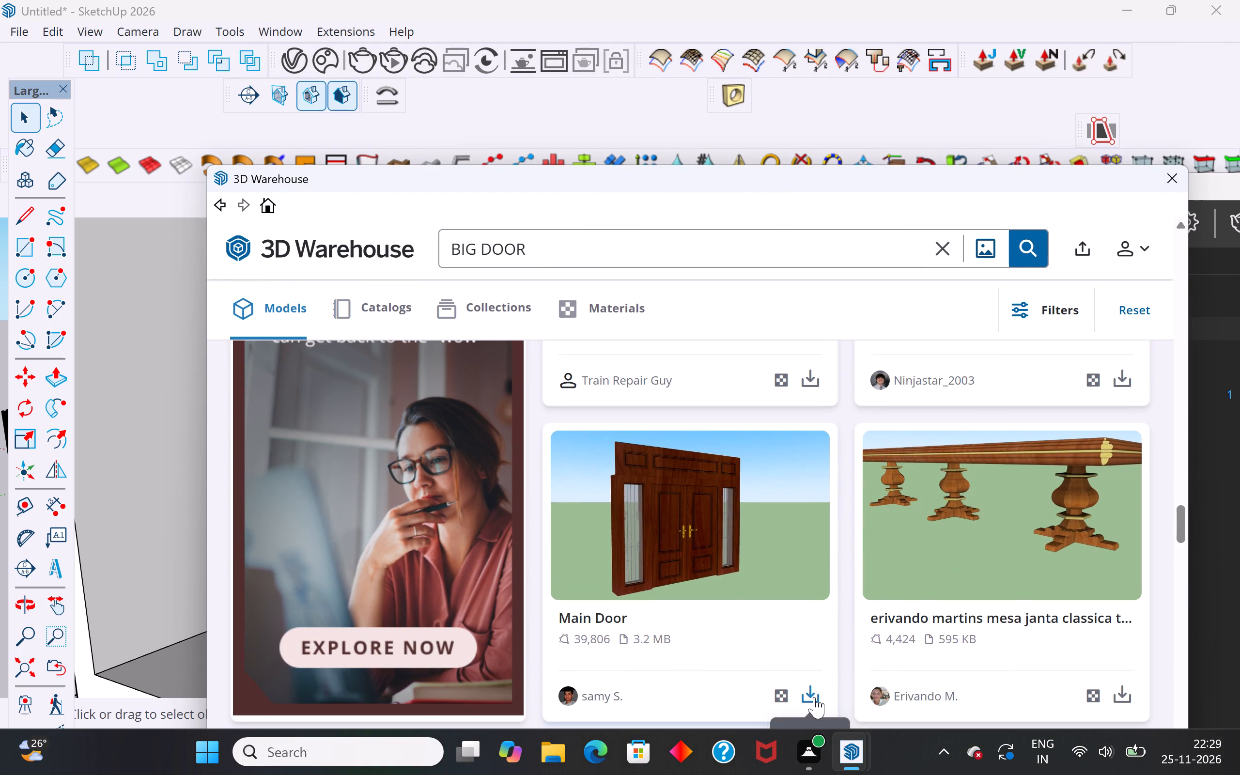
click(814, 697)
click(657, 540)
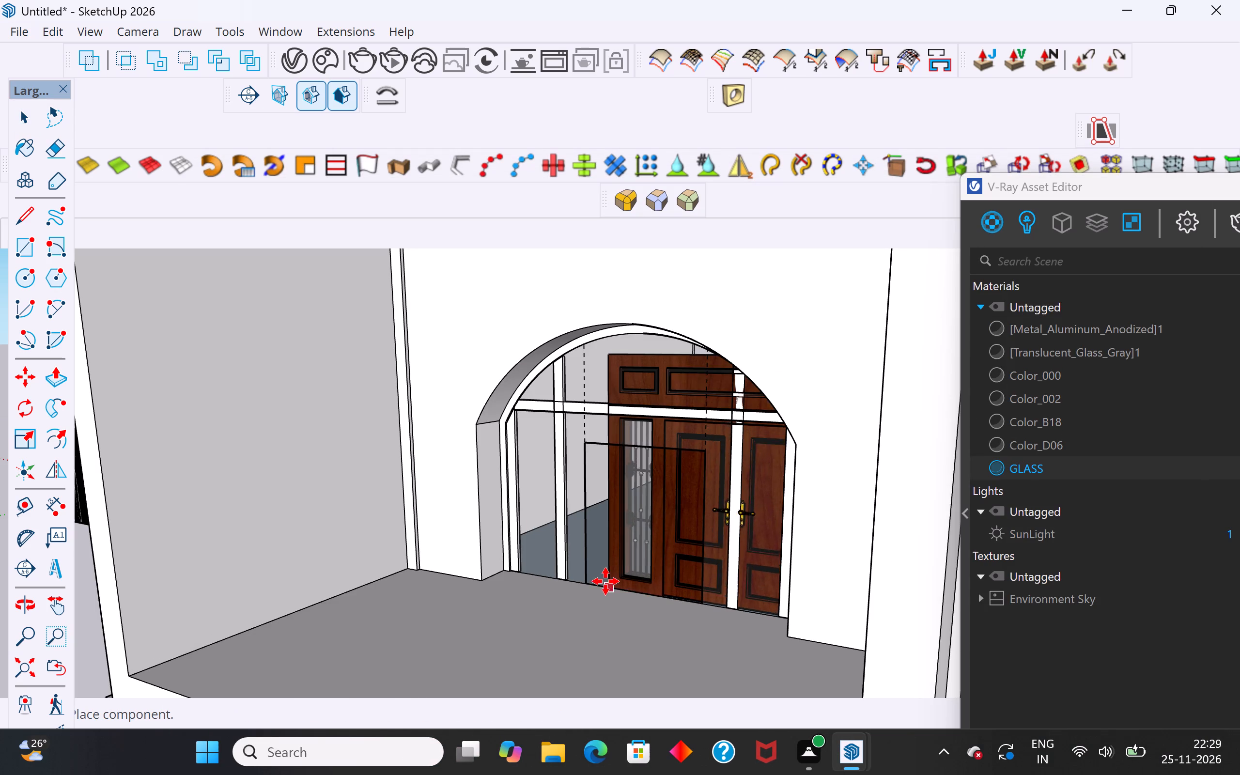
click(585, 581)
Scale the placed door down uniformly to match the width of the central doorway.
scroll(581, 612, down, 5)
middle_drag(613, 628, 716, 660)
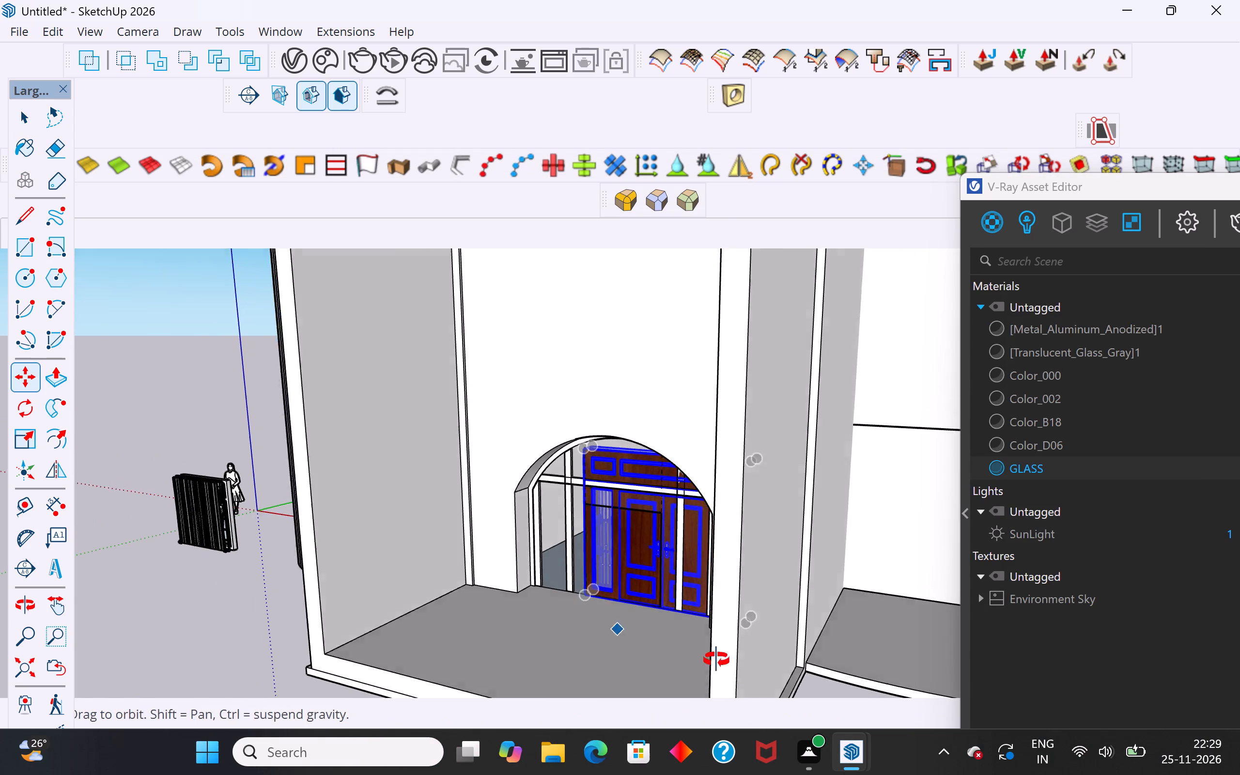
middle_drag(716, 660, 754, 666)
middle_drag(743, 584, 727, 515)
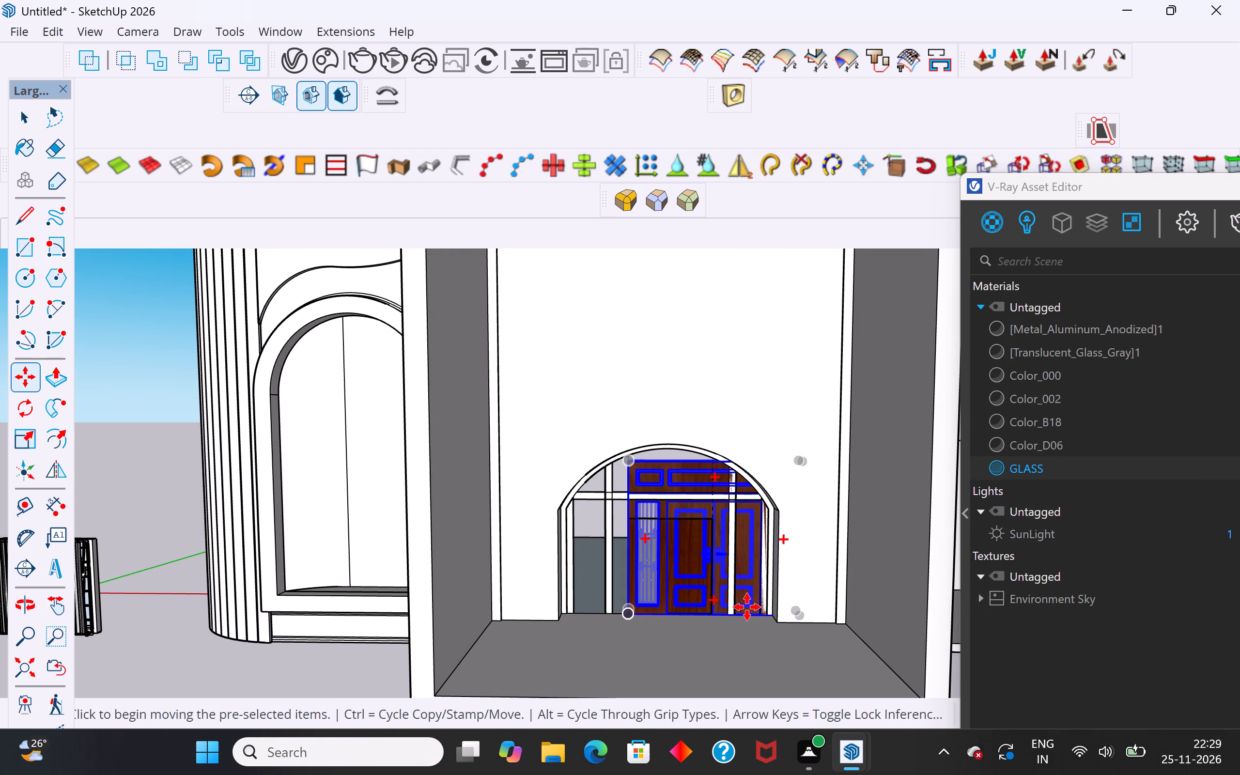
key(s)
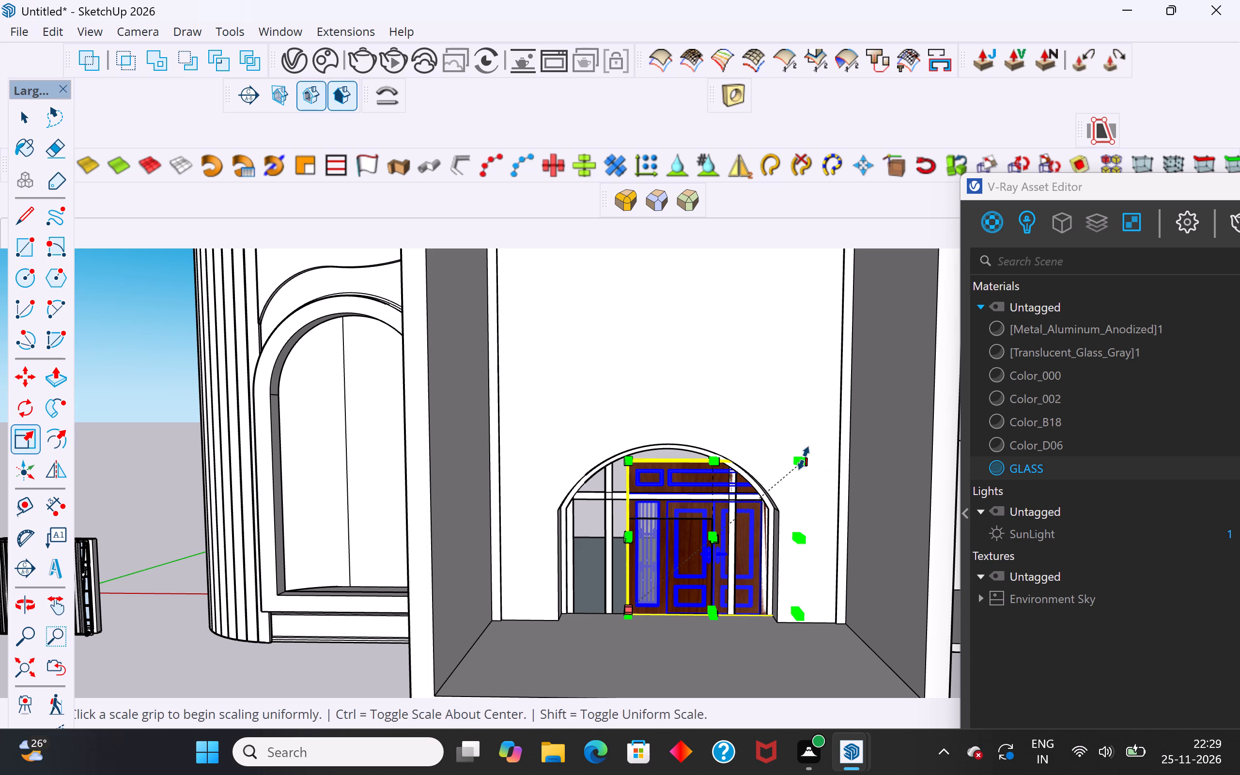
click(803, 464)
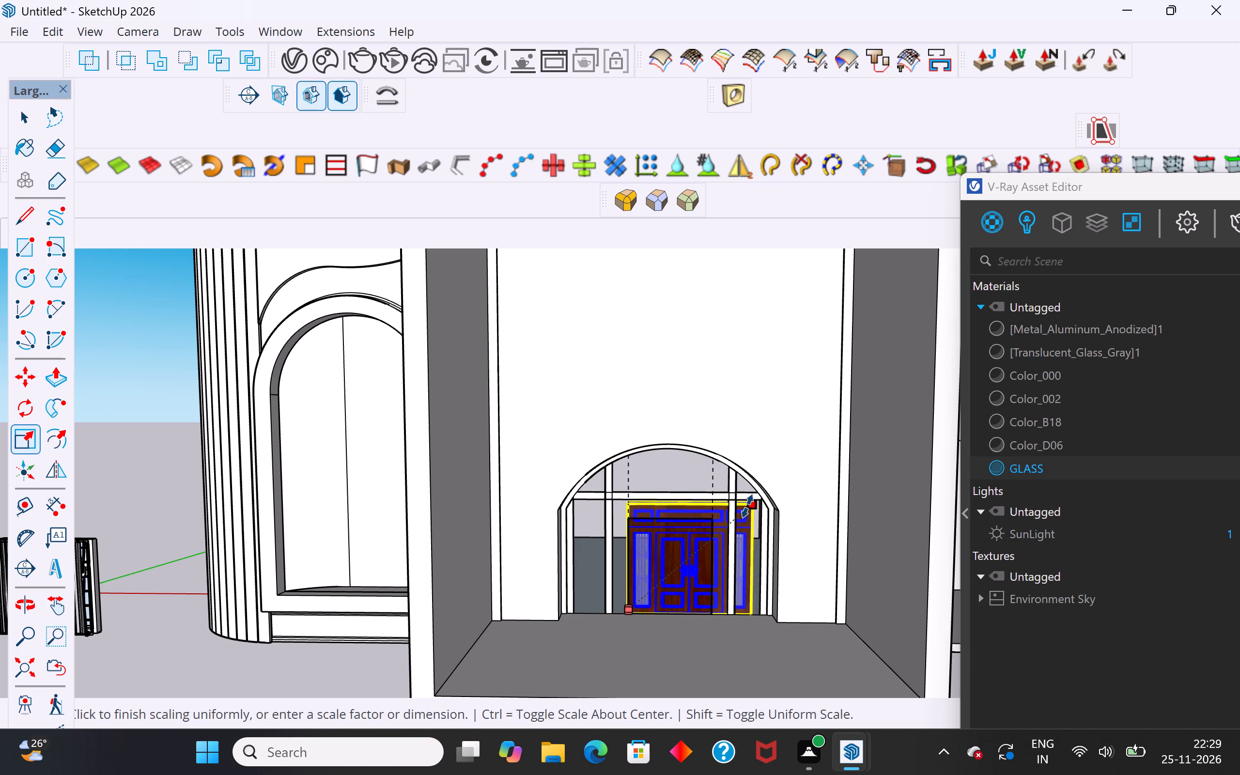
scroll(711, 540, up, 3)
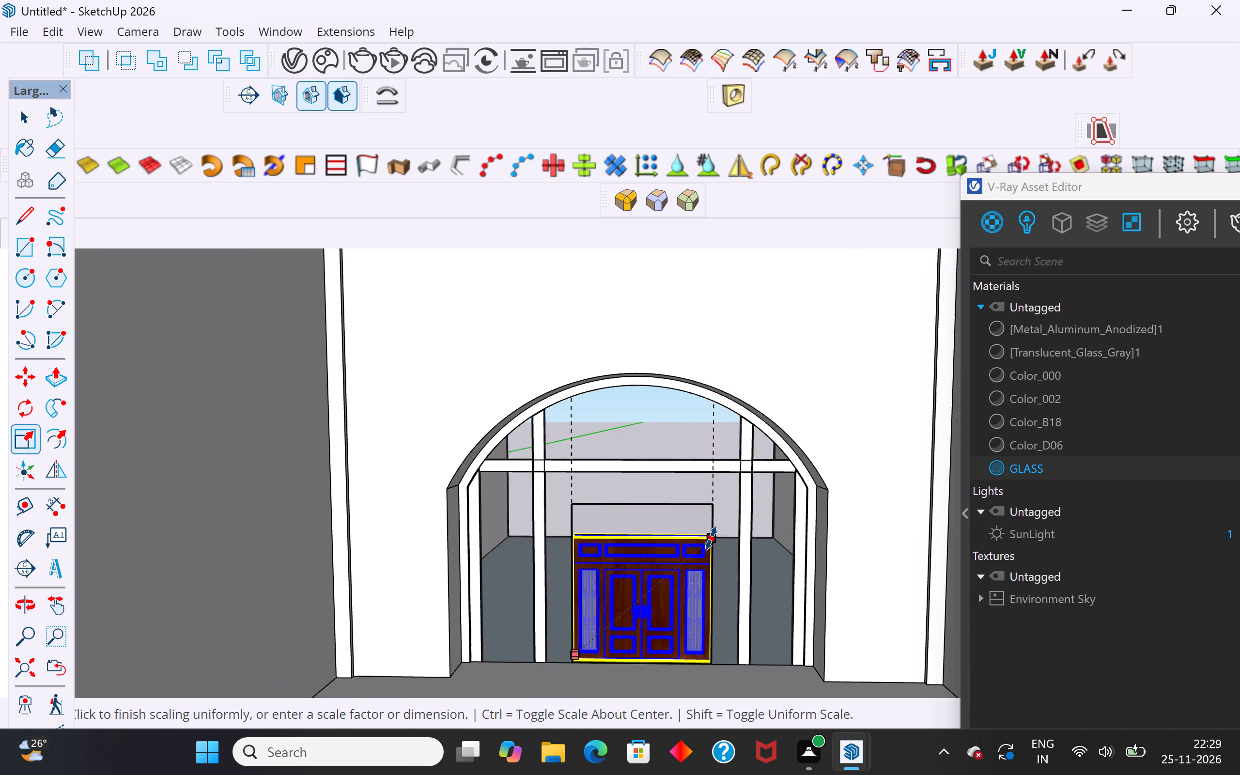
scroll(711, 538, up, 6)
click(717, 541)
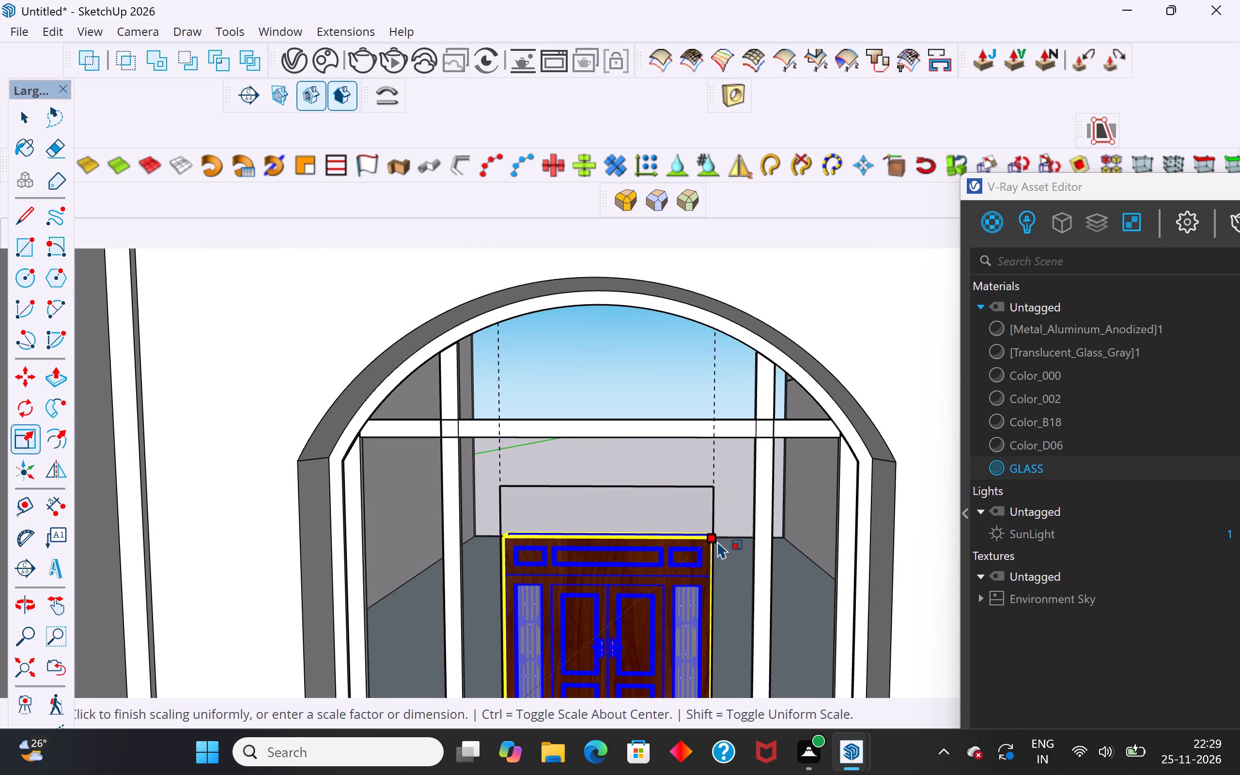
Stretch the door's height up to the doorway's top edge, and clear the selection.
scroll(629, 544, up, 7)
scroll(623, 538, down, 3)
middle_drag(614, 548, 591, 574)
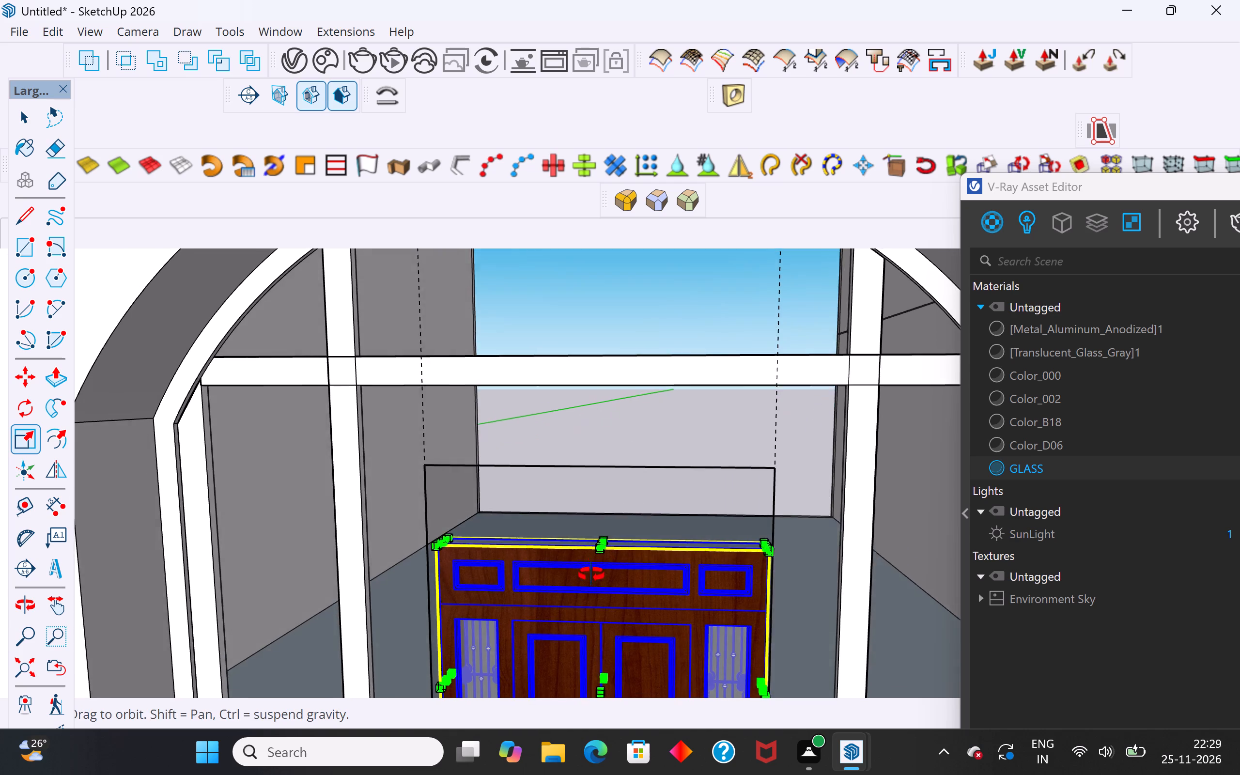
middle_drag(591, 574, 576, 607)
middle_drag(643, 523, 580, 582)
scroll(542, 580, up, 7)
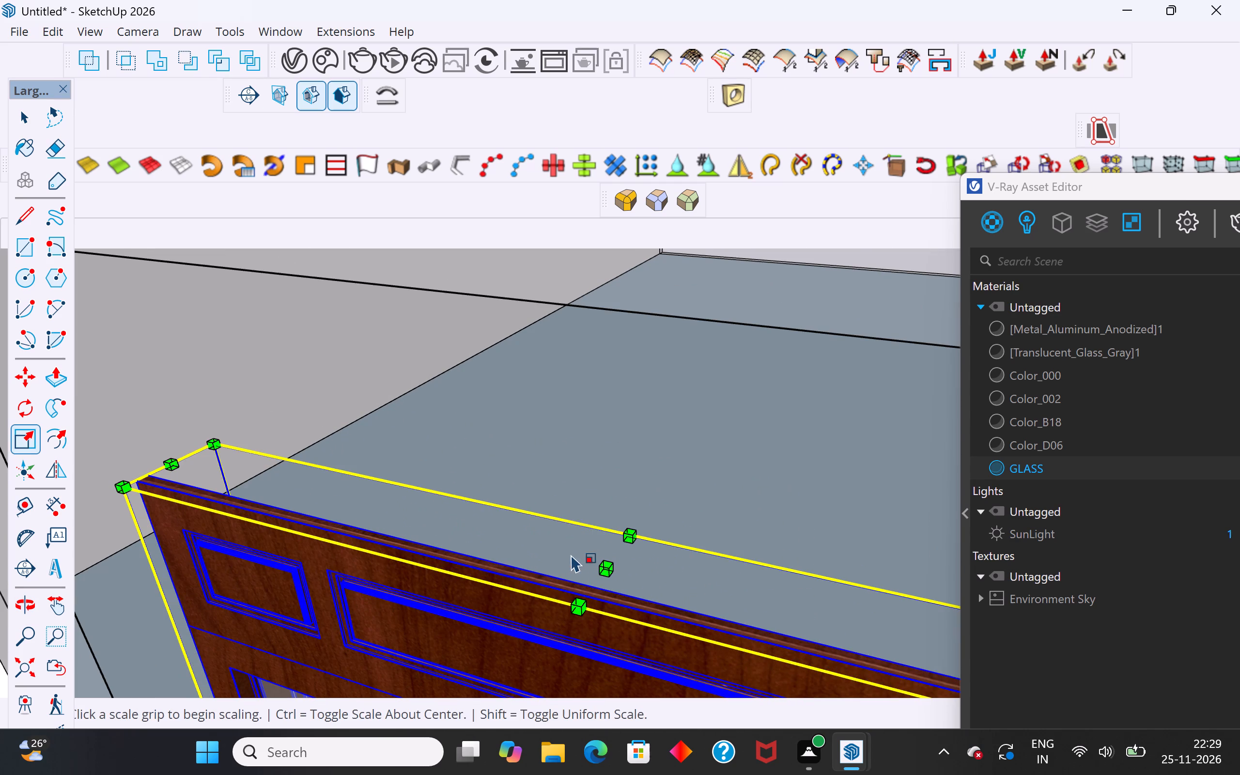
click(607, 570)
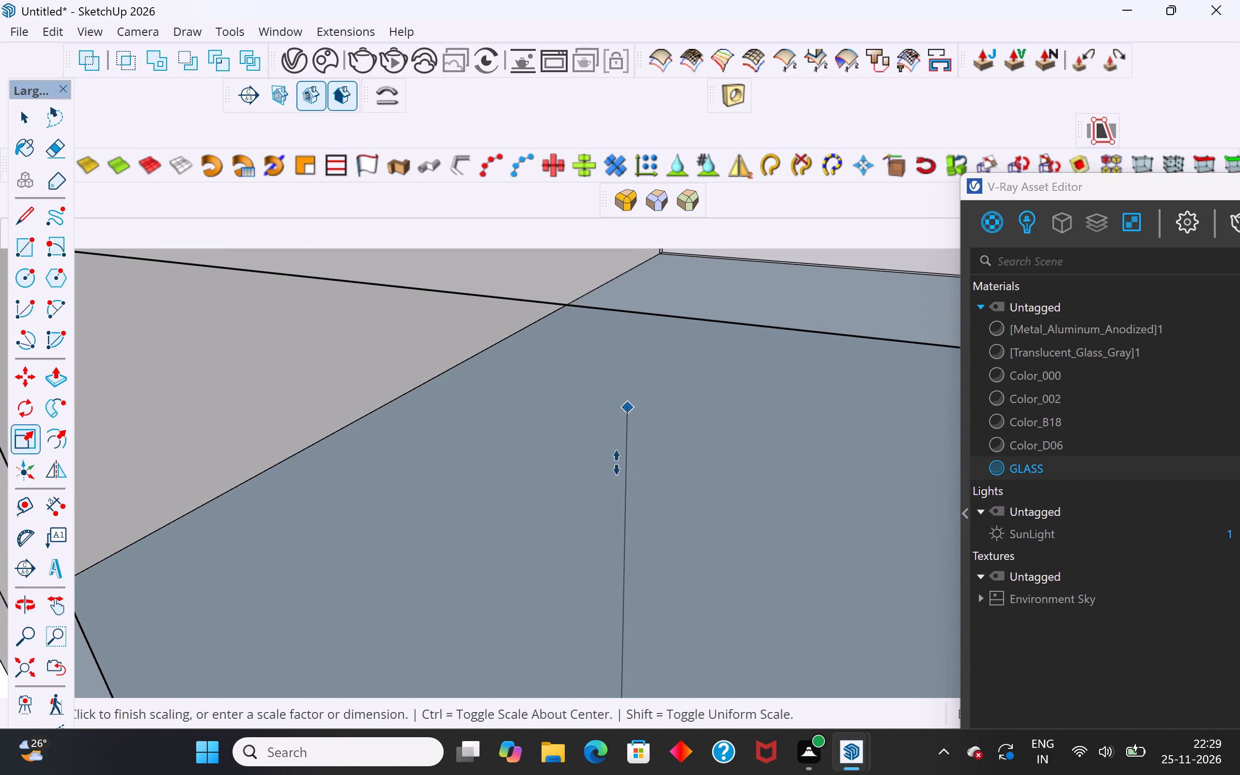
scroll(613, 471, down, 8)
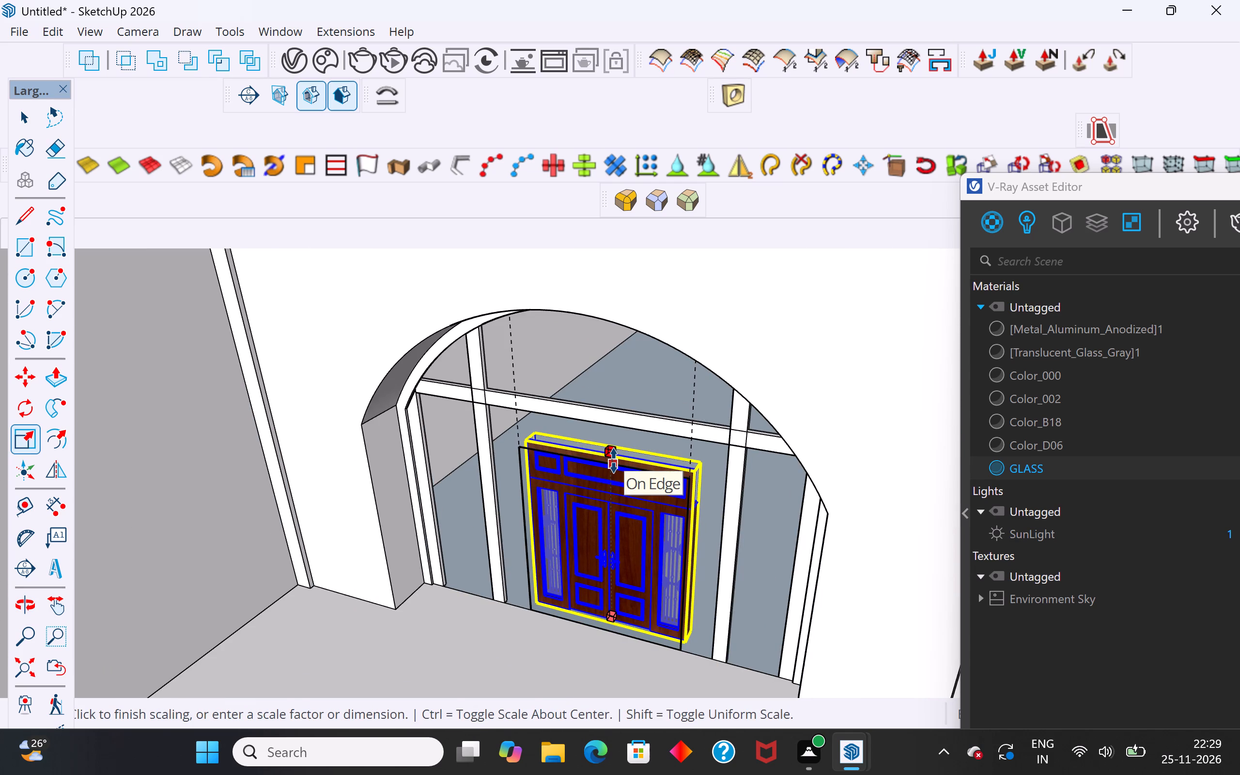
click(614, 461)
middle_drag(598, 509, 609, 412)
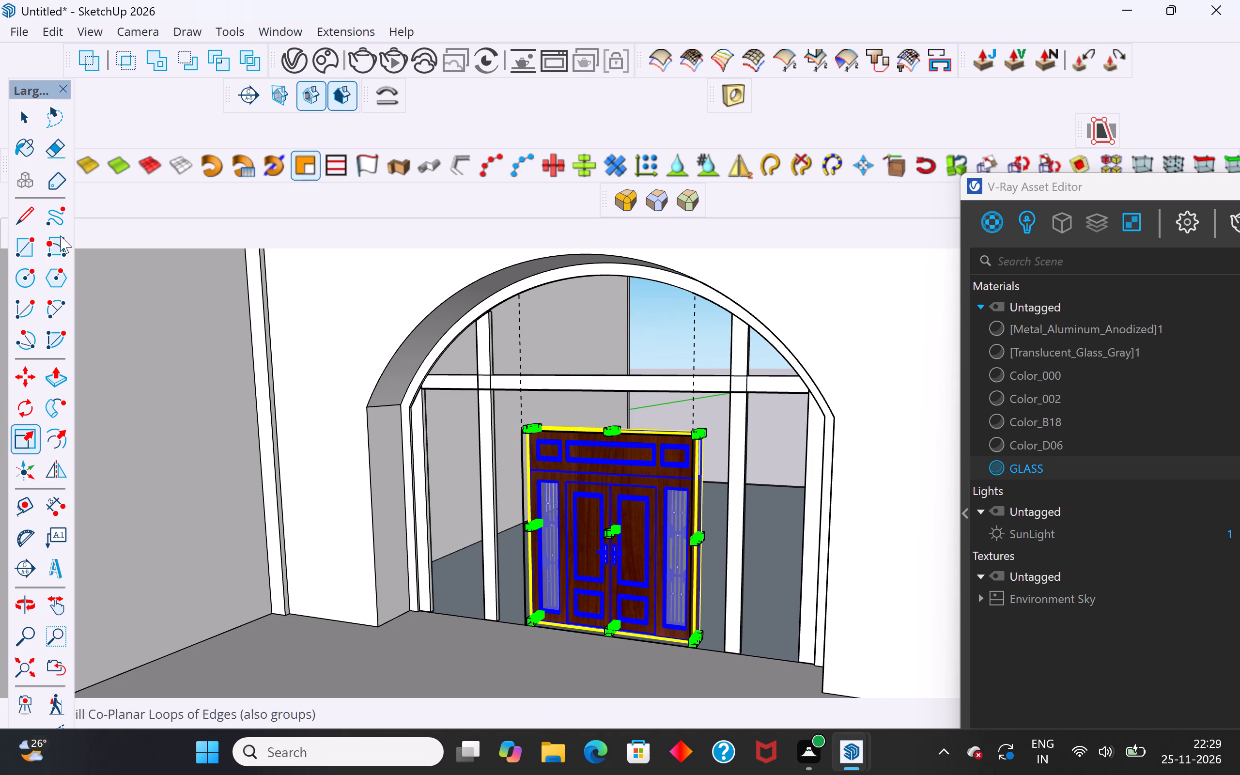
click(28, 114)
scroll(524, 363, down, 9)
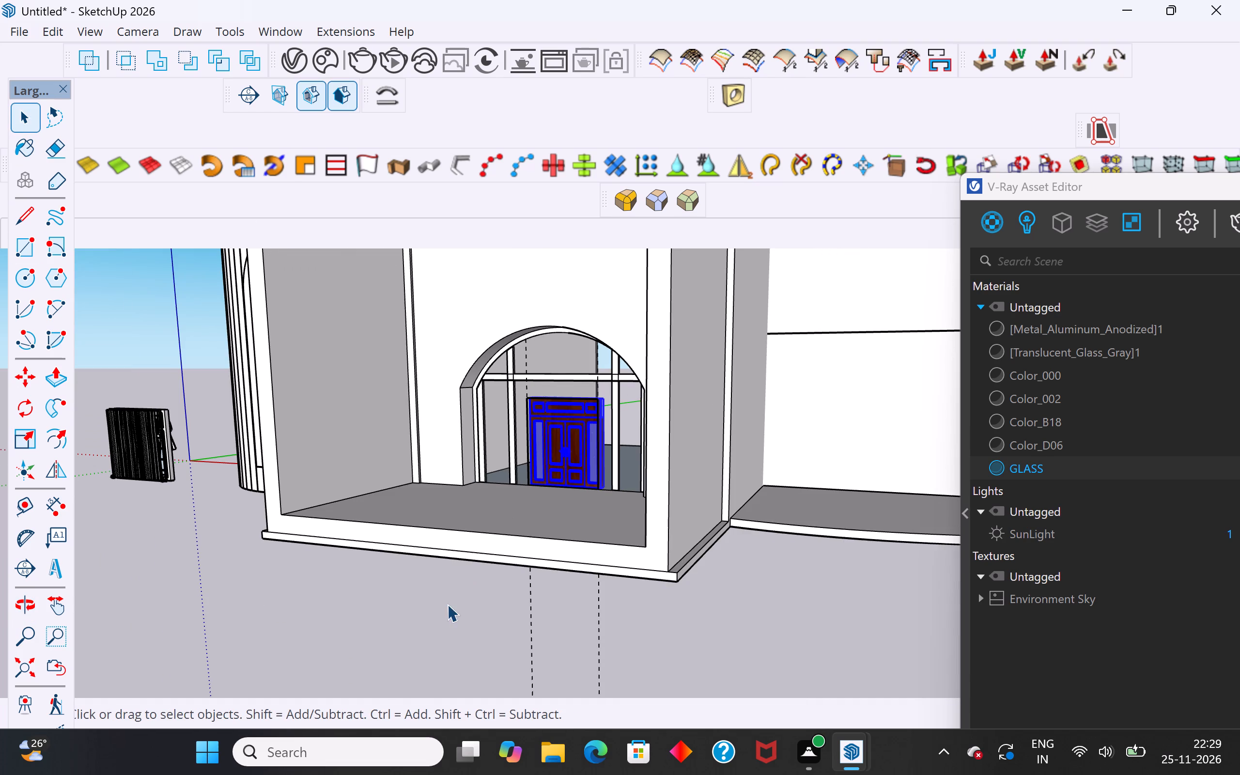
click(447, 604)
Move the door by its lower corner onto the matching bottom corner of the doorway opening.
scroll(539, 453, up, 7)
middle_drag(573, 463, 620, 453)
click(620, 449)
middle_drag(600, 468, 566, 491)
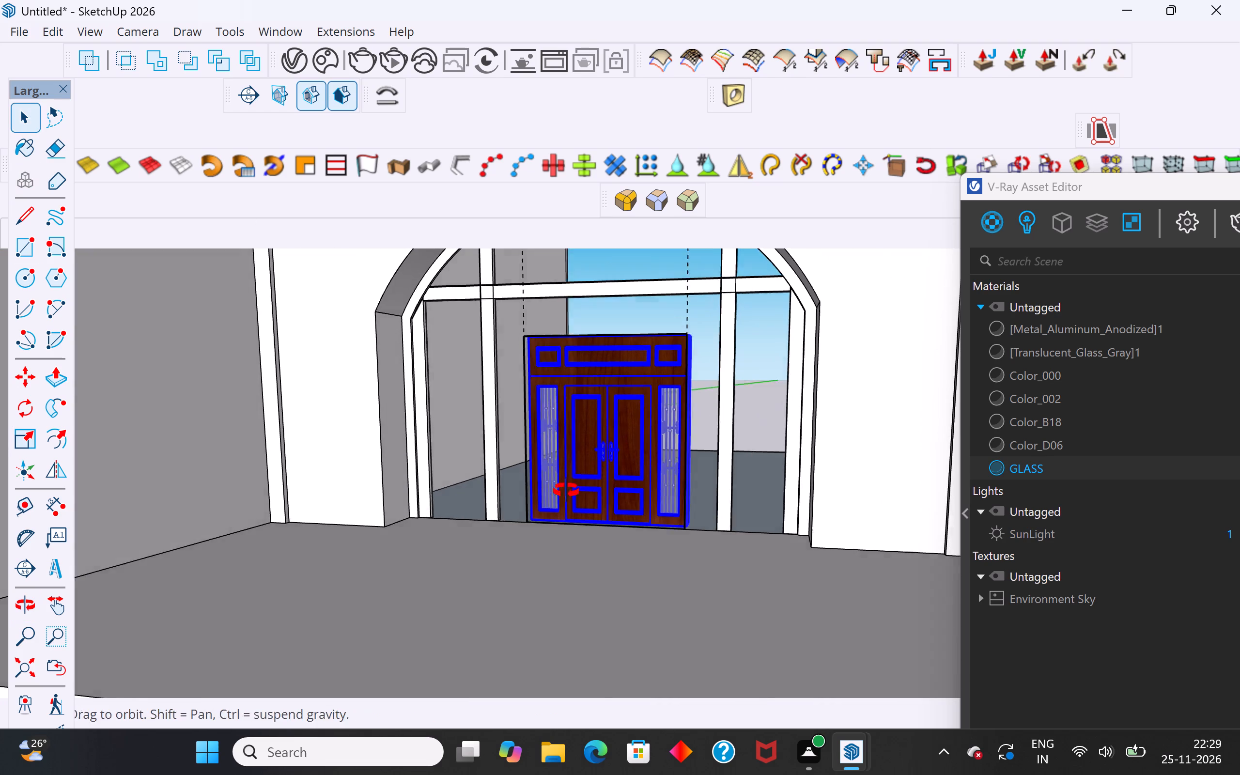
middle_drag(566, 491, 559, 496)
scroll(514, 519, up, 8)
middle_drag(556, 515, 503, 547)
scroll(513, 539, up, 5)
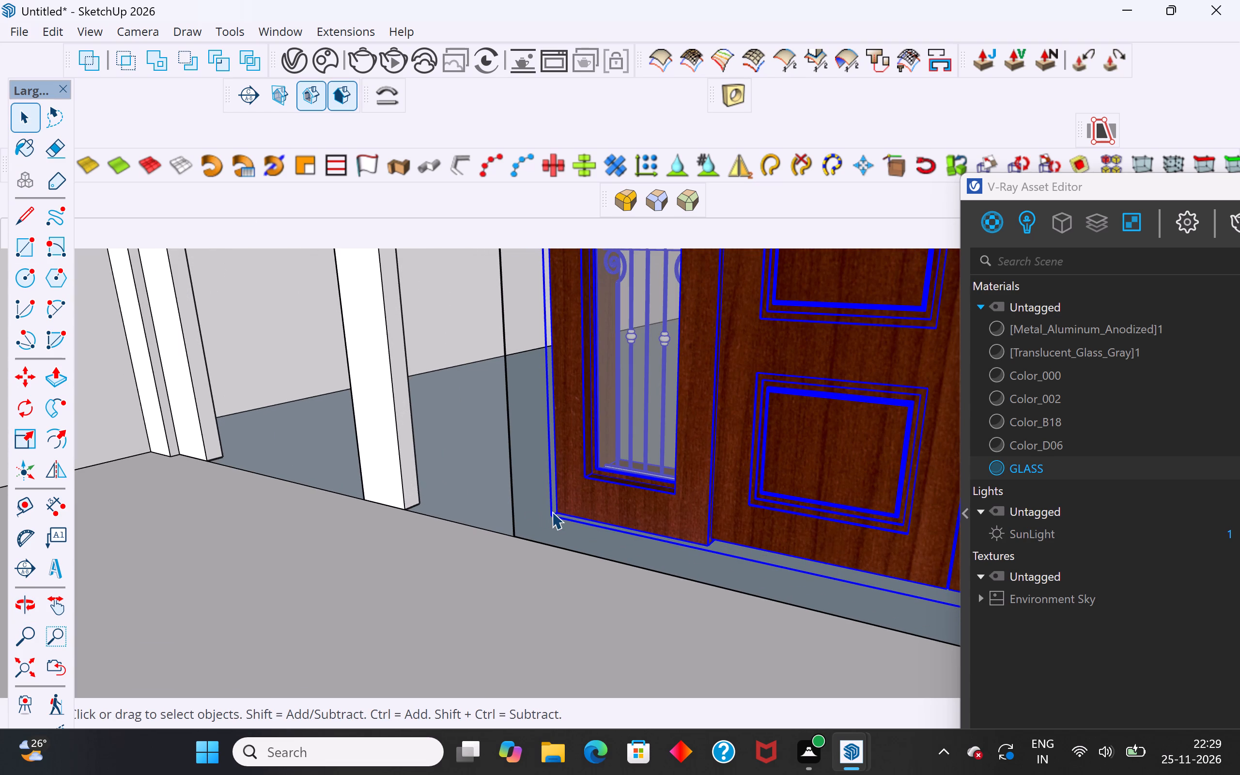
key(m)
click(551, 519)
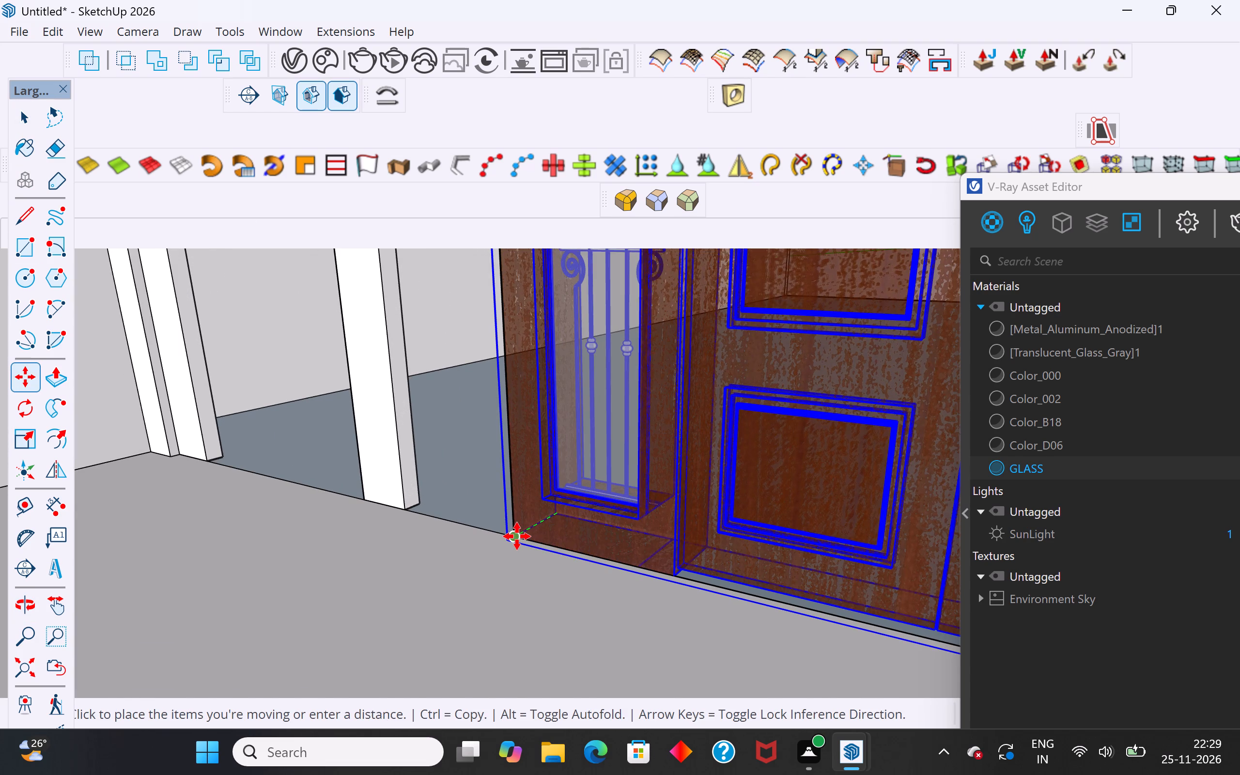
click(517, 536)
Check the door's fit in the doorway and on the facade, and deselect the door.
scroll(492, 612, down, 2)
scroll(492, 612, up, 1)
scroll(492, 612, down, 15)
middle_drag(514, 612, 562, 614)
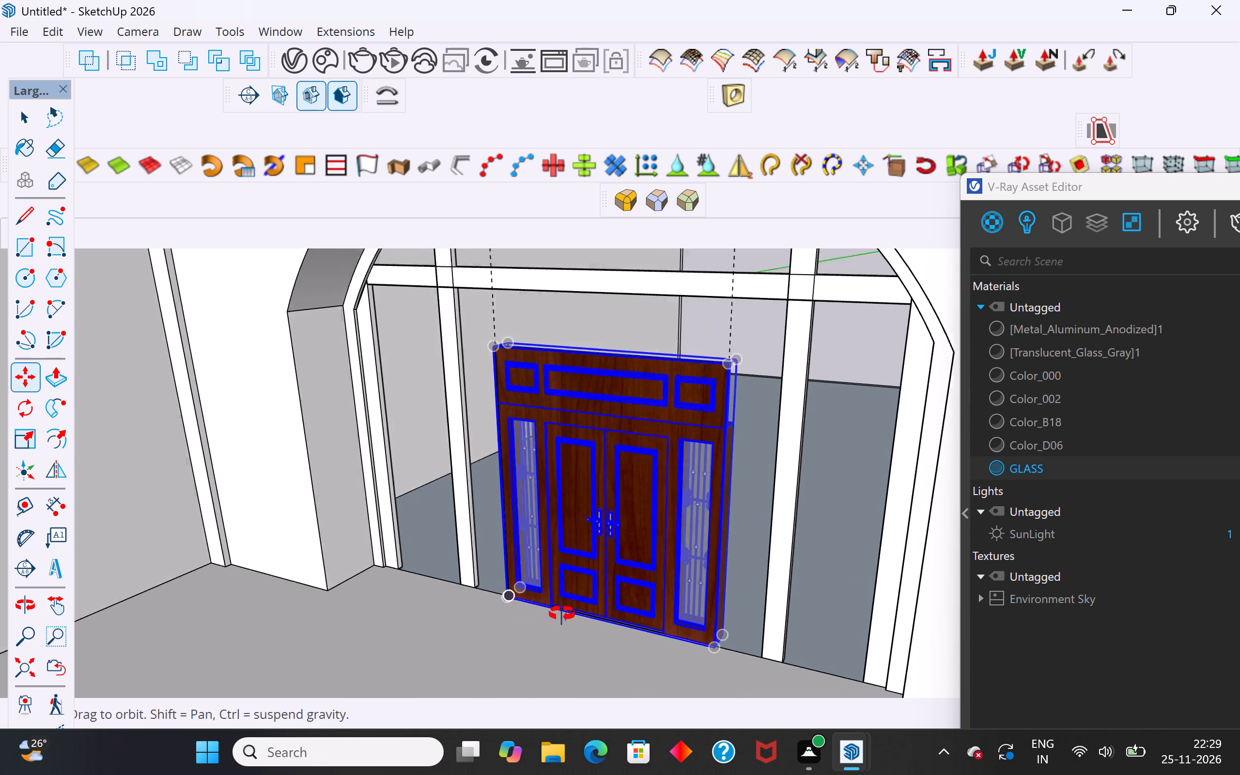
middle_drag(562, 614, 618, 605)
scroll(454, 577, down, 6)
middle_drag(451, 579, 486, 459)
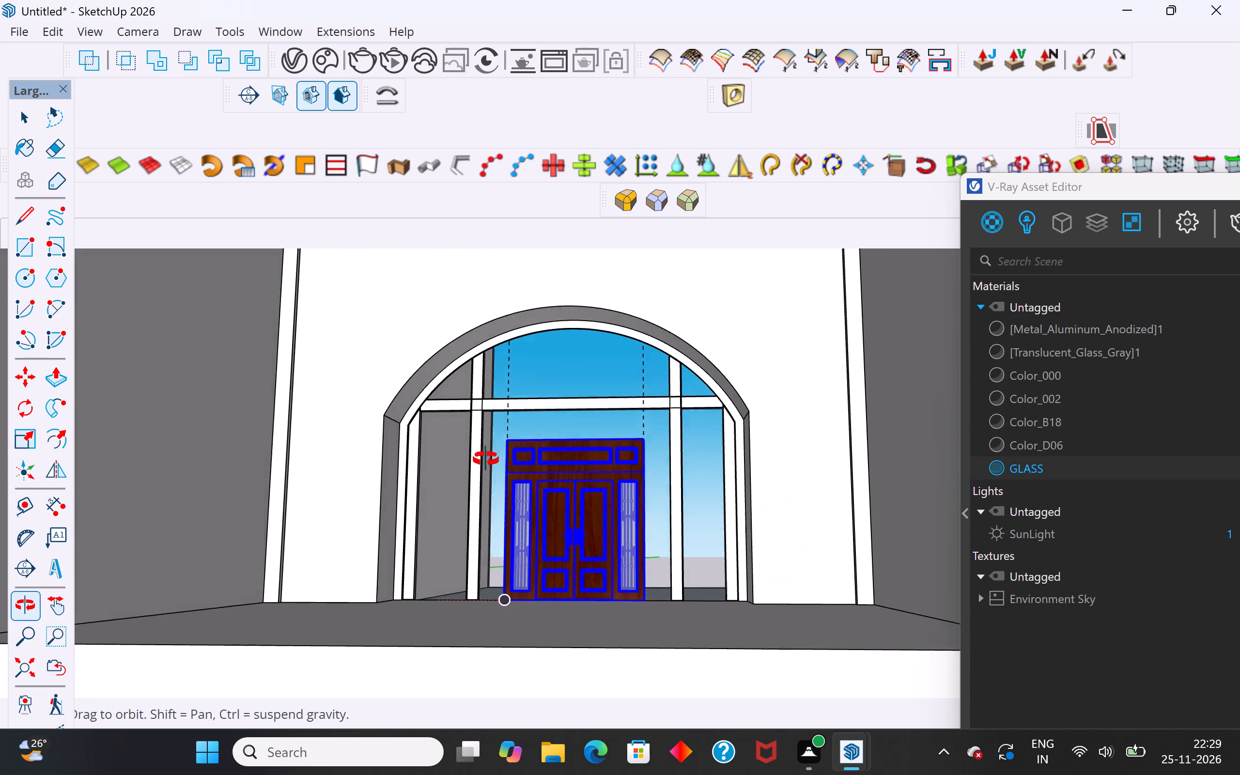
middle_drag(486, 459, 521, 522)
scroll(471, 470, down, 11)
click(697, 629)
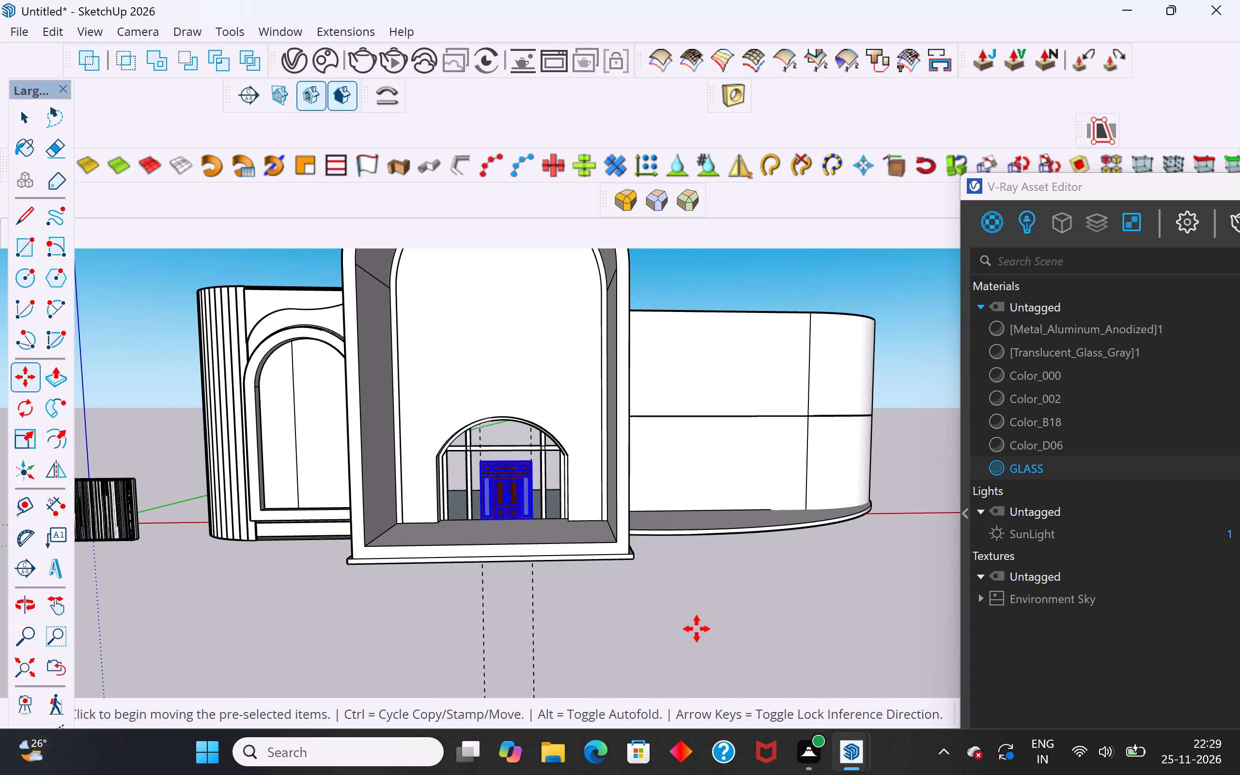
key(Escape)
click(32, 114)
click(180, 338)
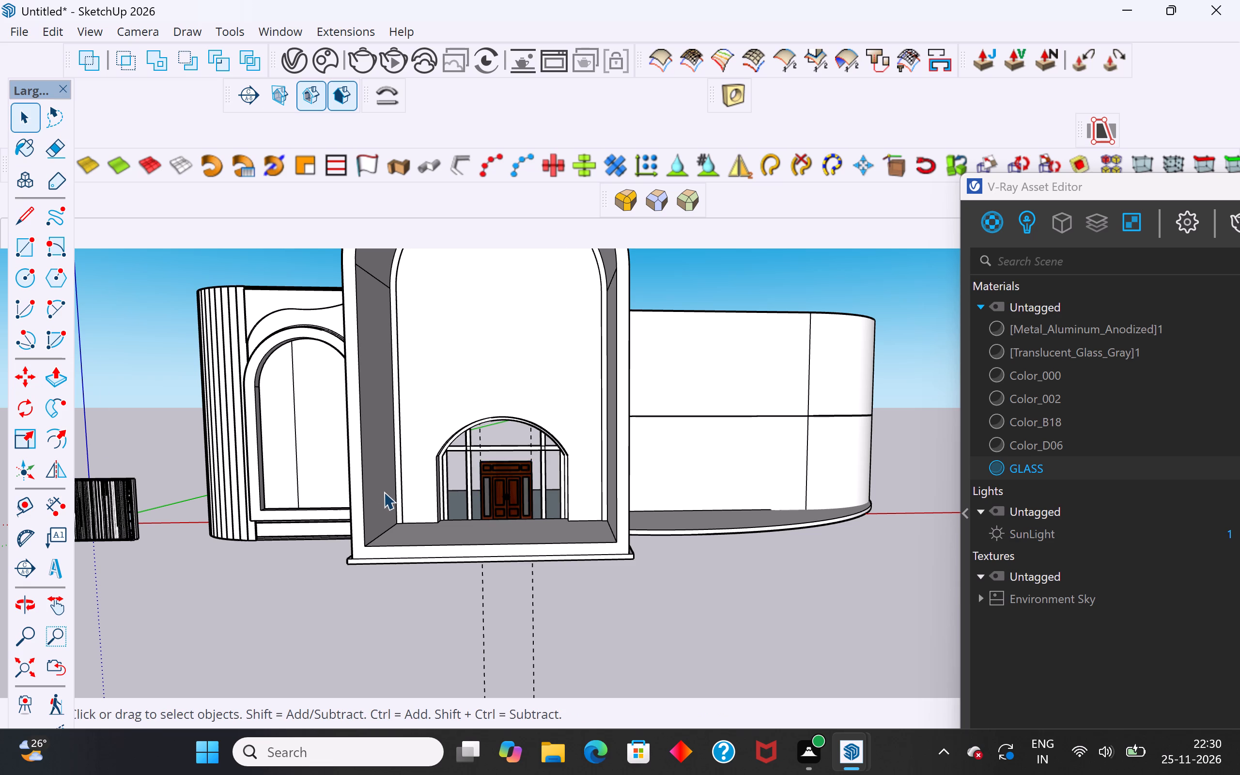
Delete all guides from the model.
scroll(384, 492, down, 2)
click(59, 35)
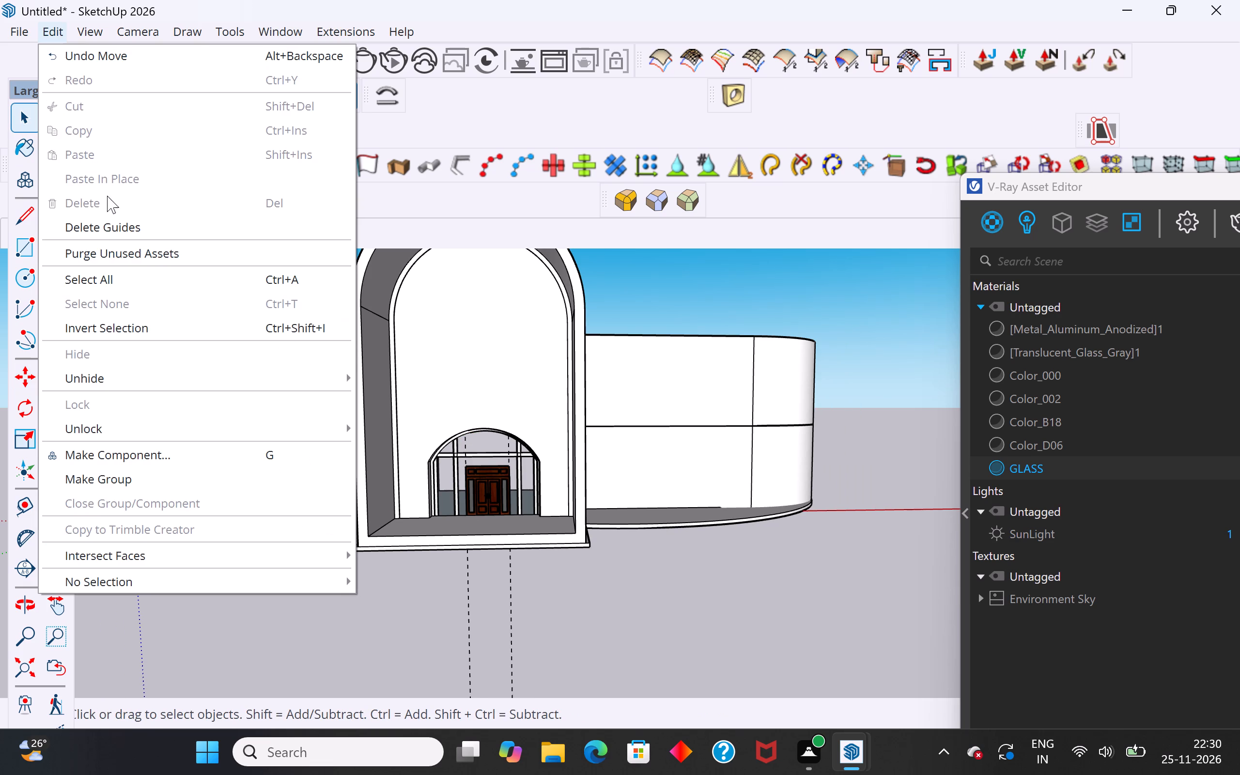
click(105, 222)
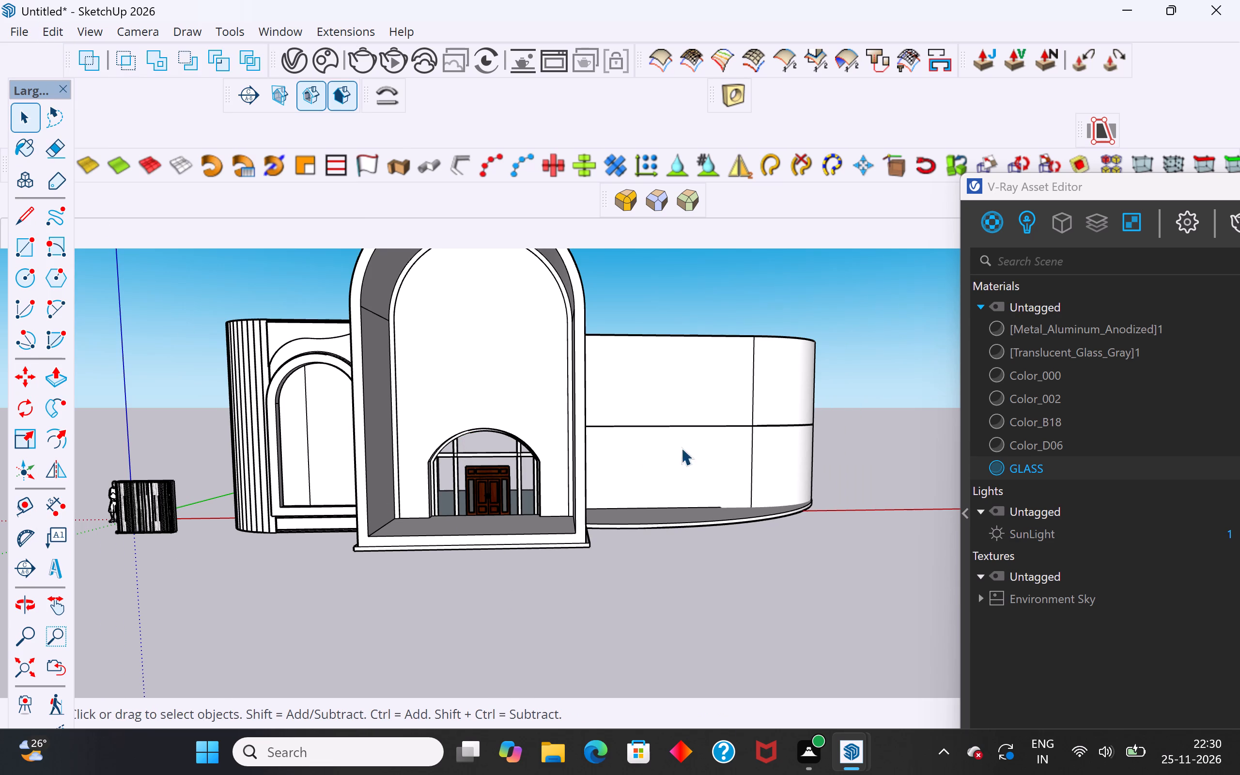
Examine the door's fit in the central doorway of the small arch's glazed frame, up close and from the front.
middle_drag(691, 469, 684, 506)
scroll(491, 474, up, 7)
middle_drag(493, 500, 545, 415)
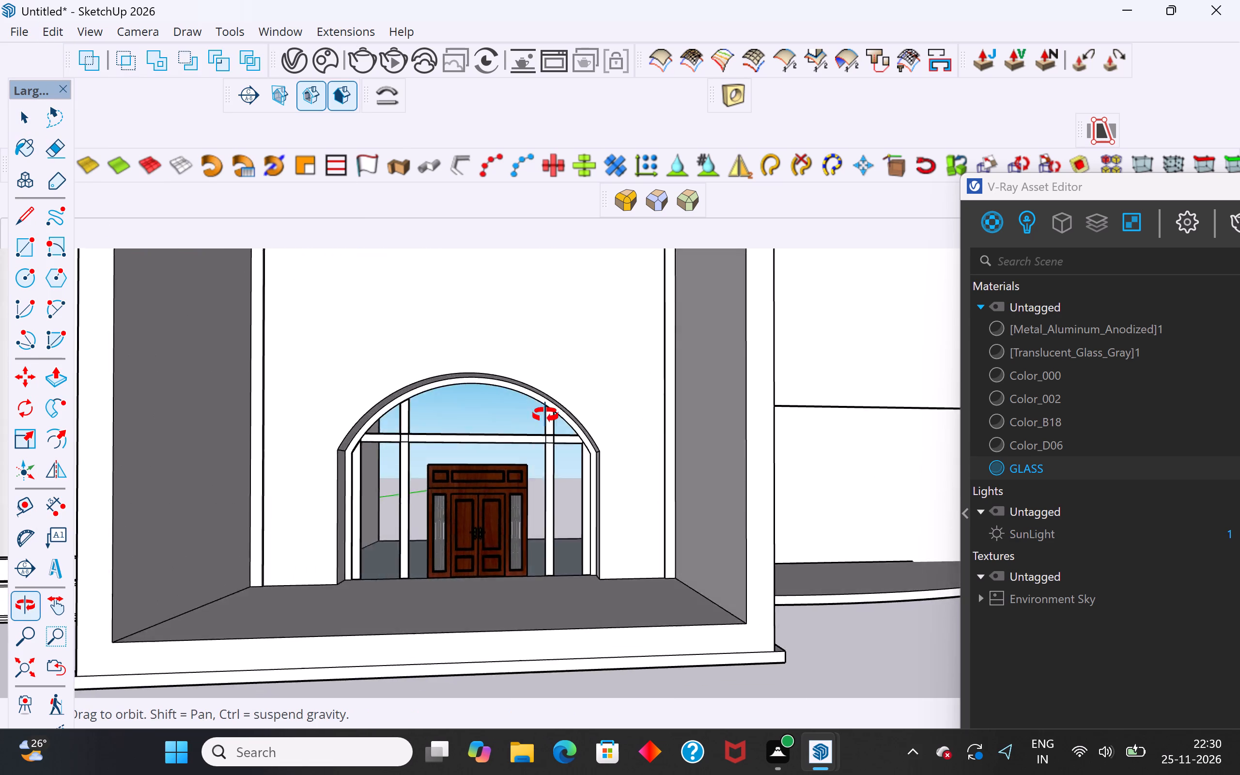
middle_drag(545, 415, 482, 435)
scroll(488, 513, up, 3)
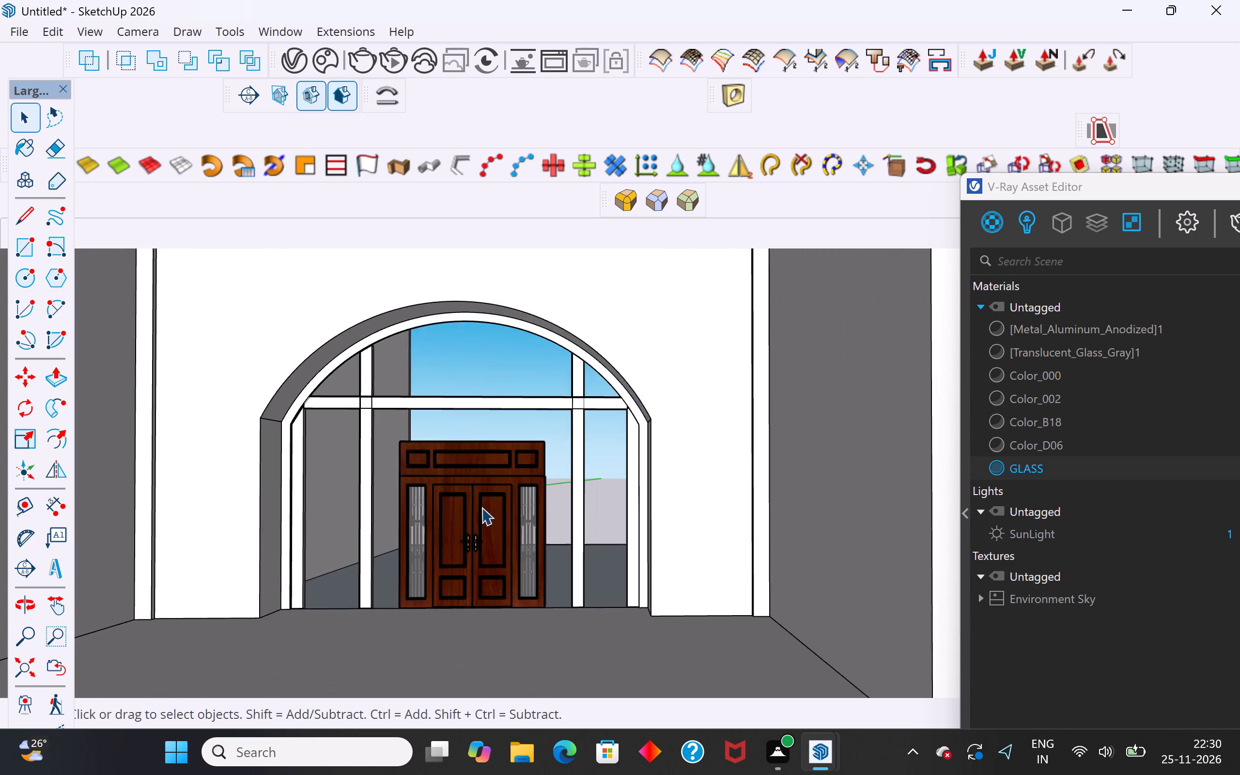
scroll(481, 507, up, 10)
middle_drag(707, 585, 666, 711)
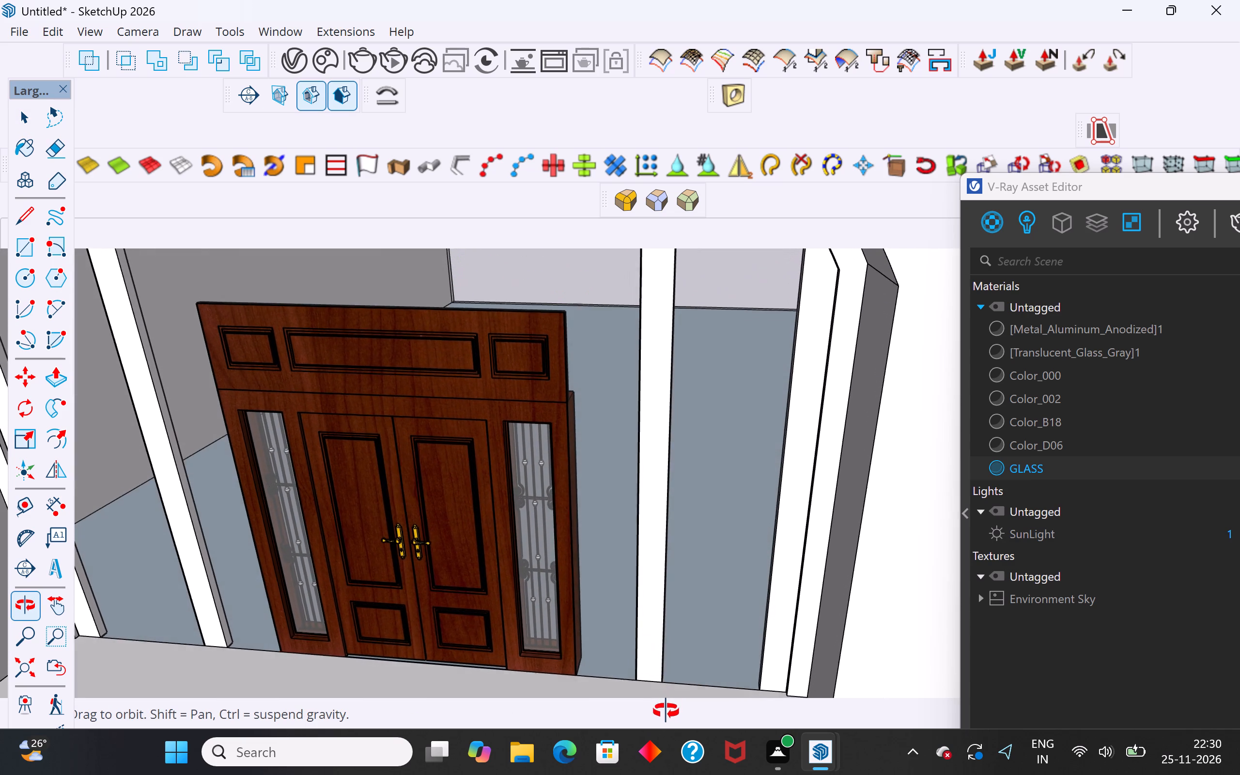
middle_drag(666, 711, 663, 715)
scroll(502, 465, up, 3)
click(546, 438)
scroll(551, 479, down, 3)
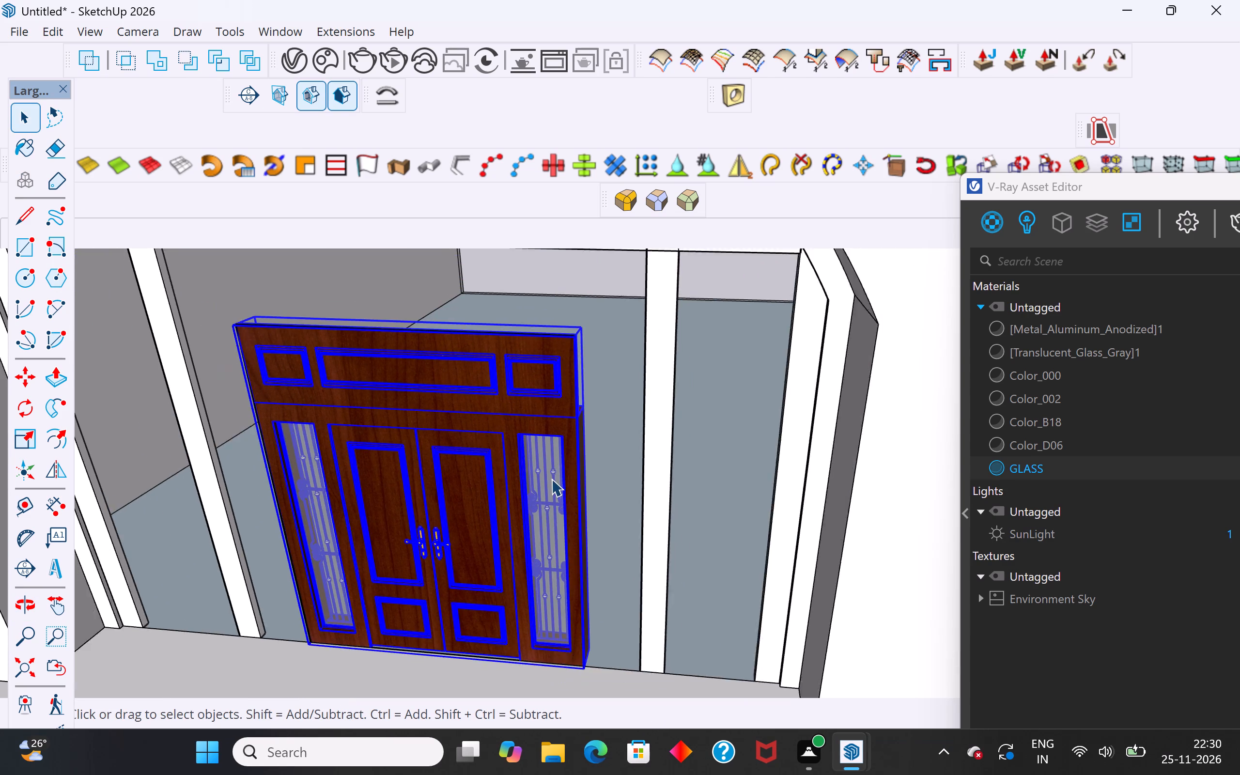
scroll(551, 479, down, 2)
scroll(569, 443, down, 15)
scroll(569, 418, up, 1)
scroll(569, 418, down, 1)
click(531, 640)
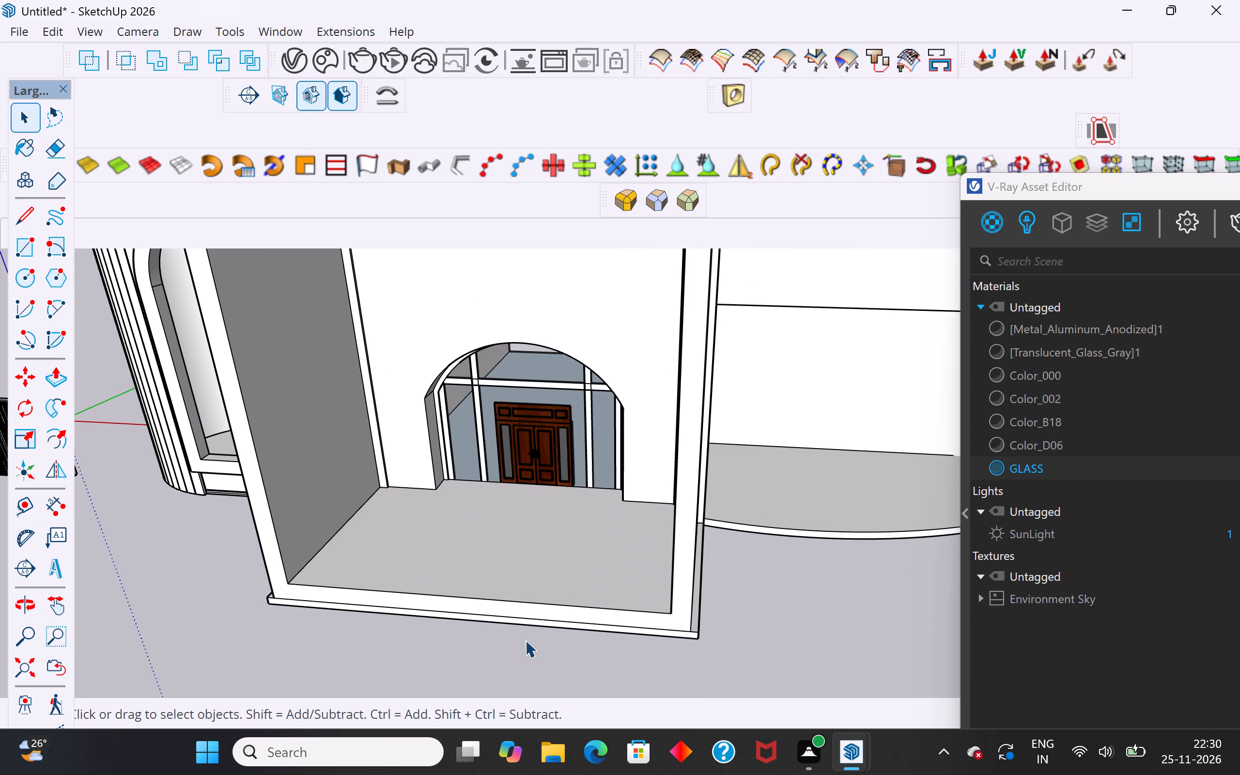
middle_drag(529, 635, 665, 602)
scroll(567, 557, down, 6)
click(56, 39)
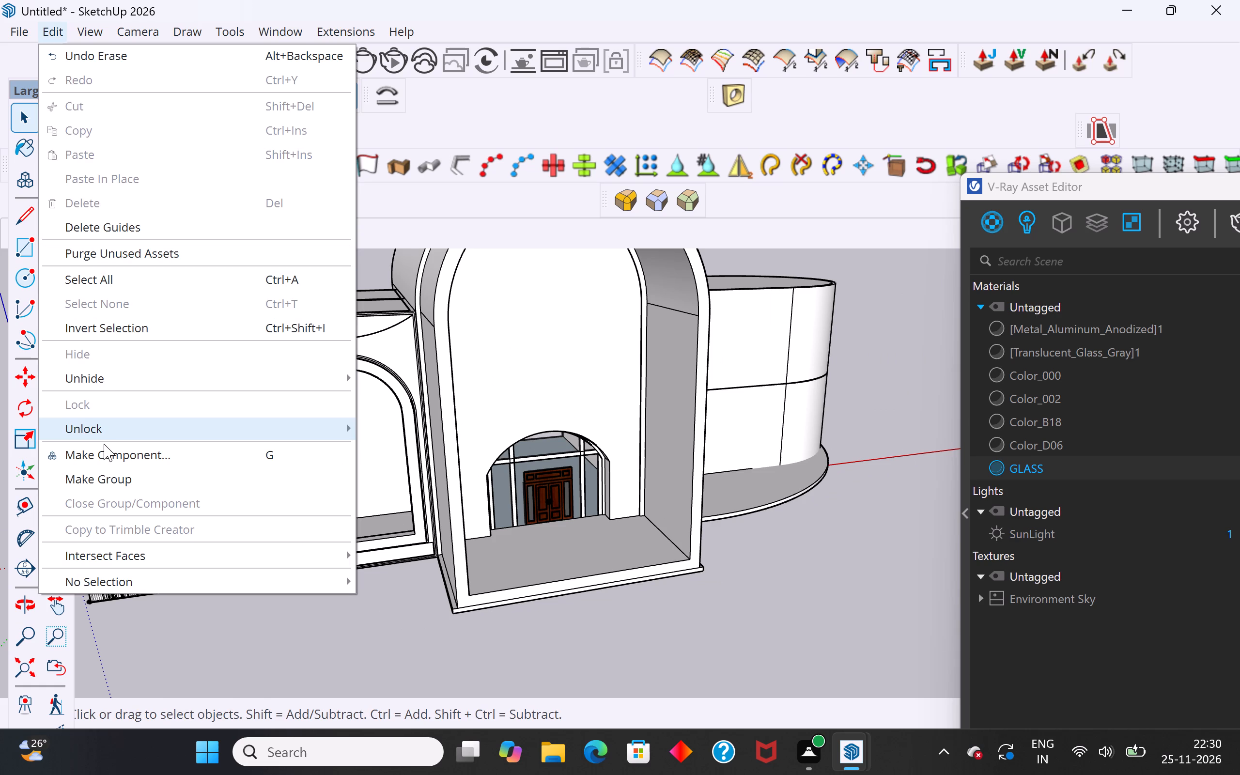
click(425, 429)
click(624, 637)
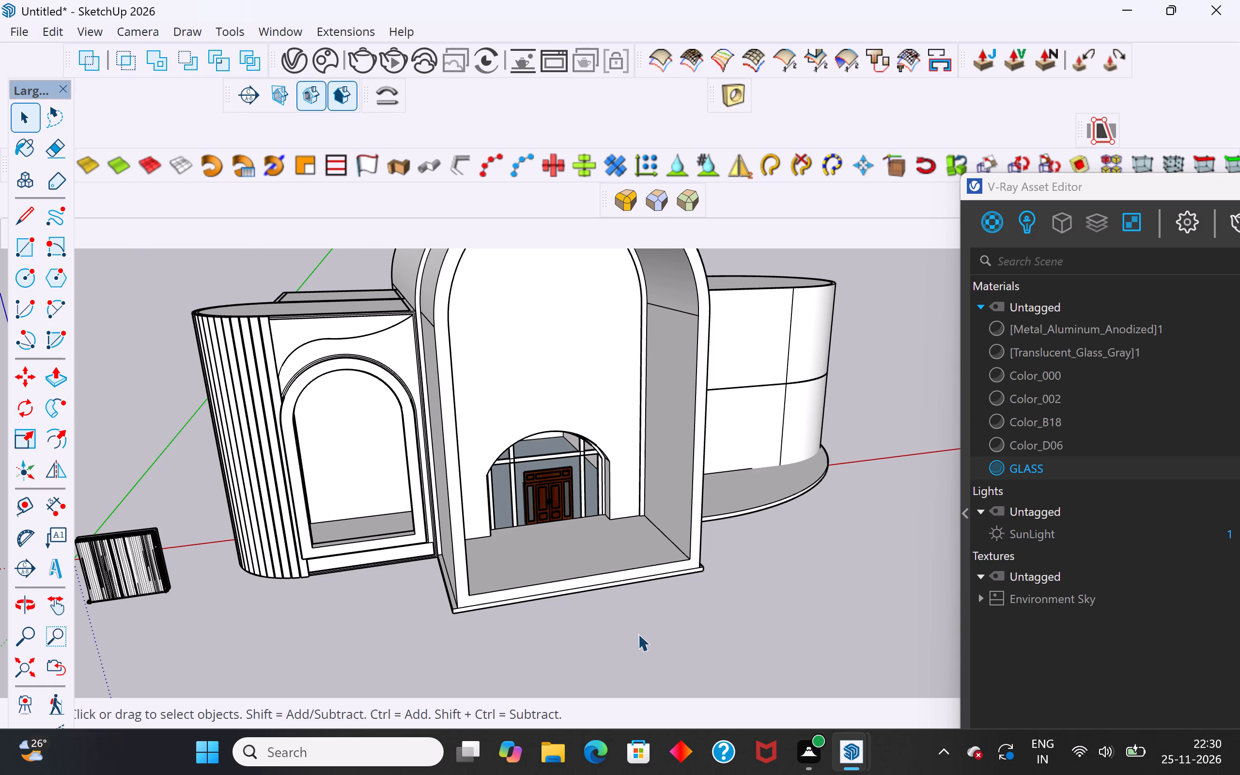
Examine the large front arch, its back wall with the door, and the side wings from several angles.
middle_drag(868, 558, 781, 538)
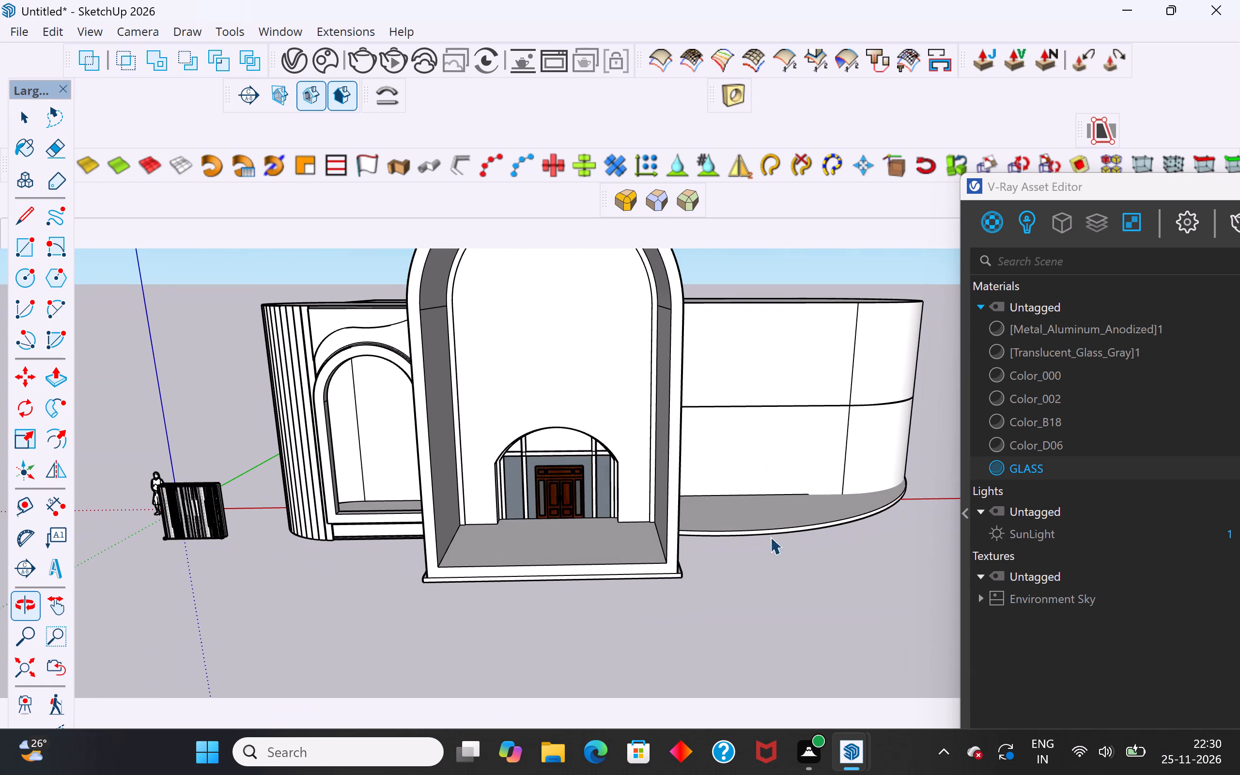
scroll(416, 495, up, 2)
middle_drag(671, 521, 775, 505)
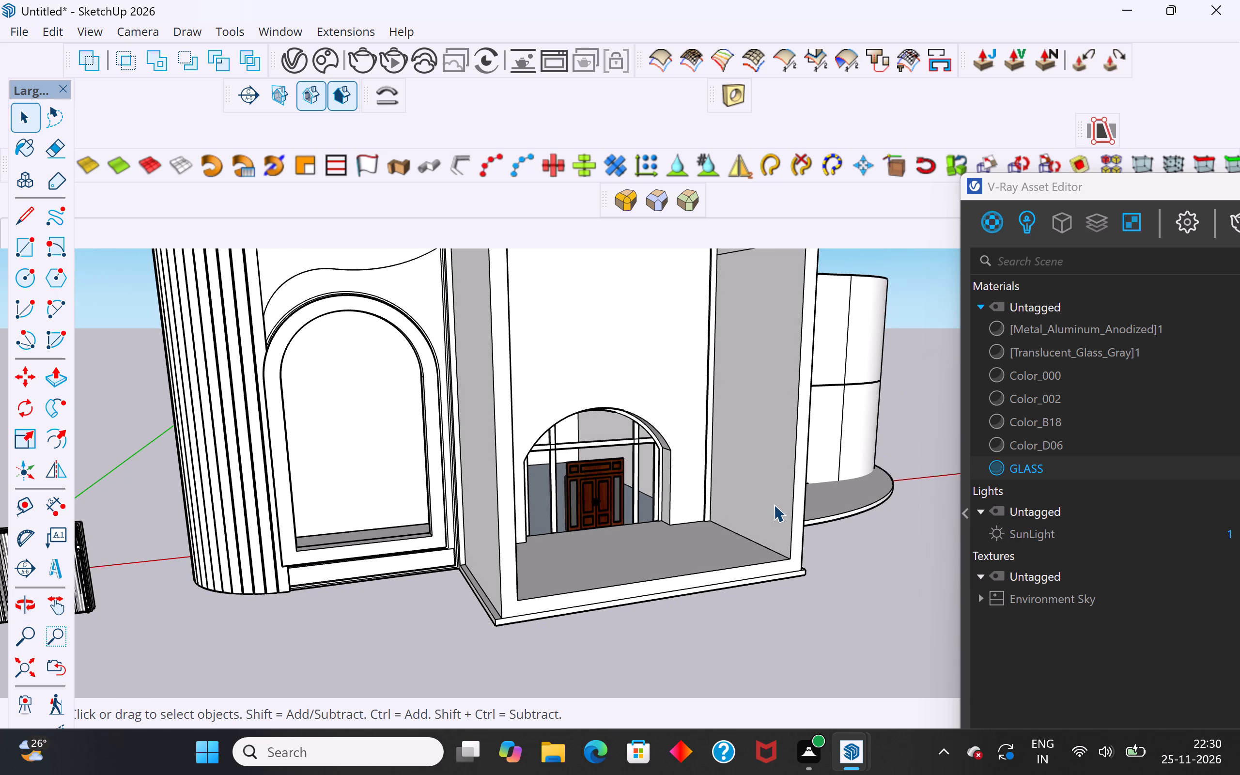
scroll(468, 589, down, 4)
middle_drag(707, 535, 616, 506)
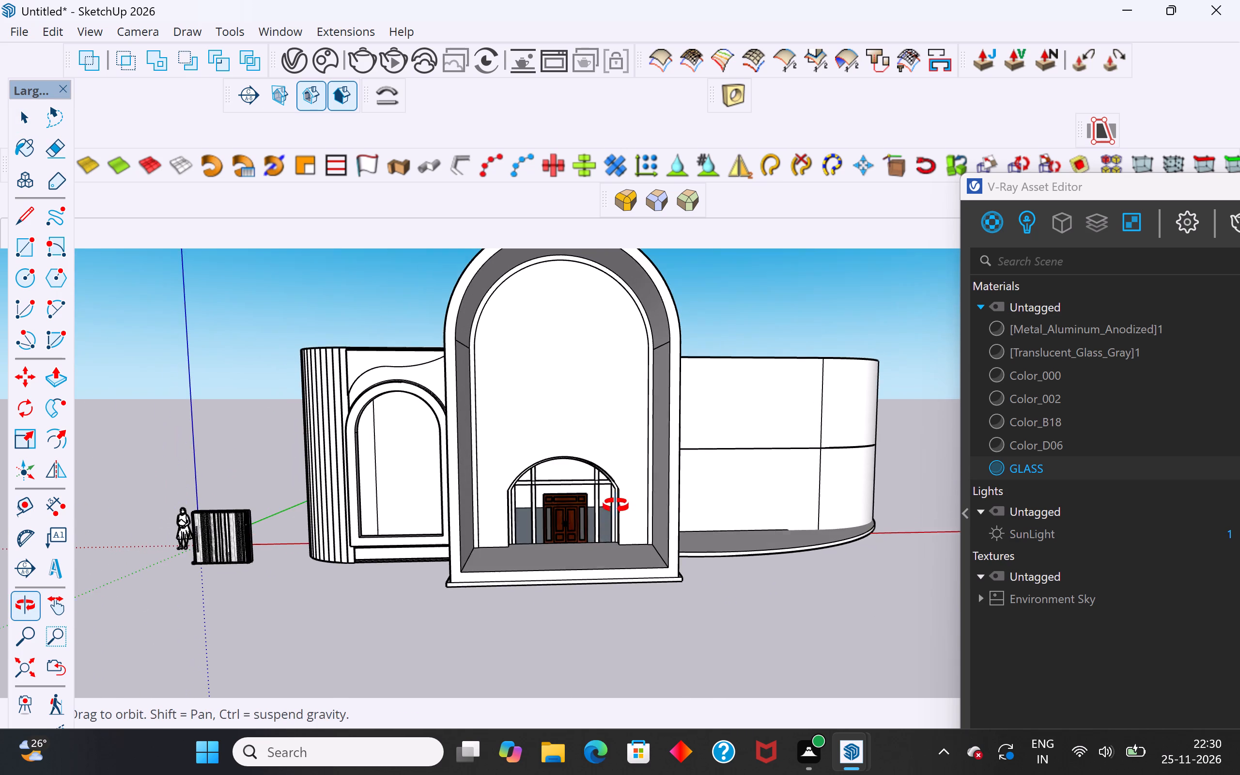
middle_drag(616, 506, 615, 506)
middle_drag(614, 522, 581, 588)
click(577, 425)
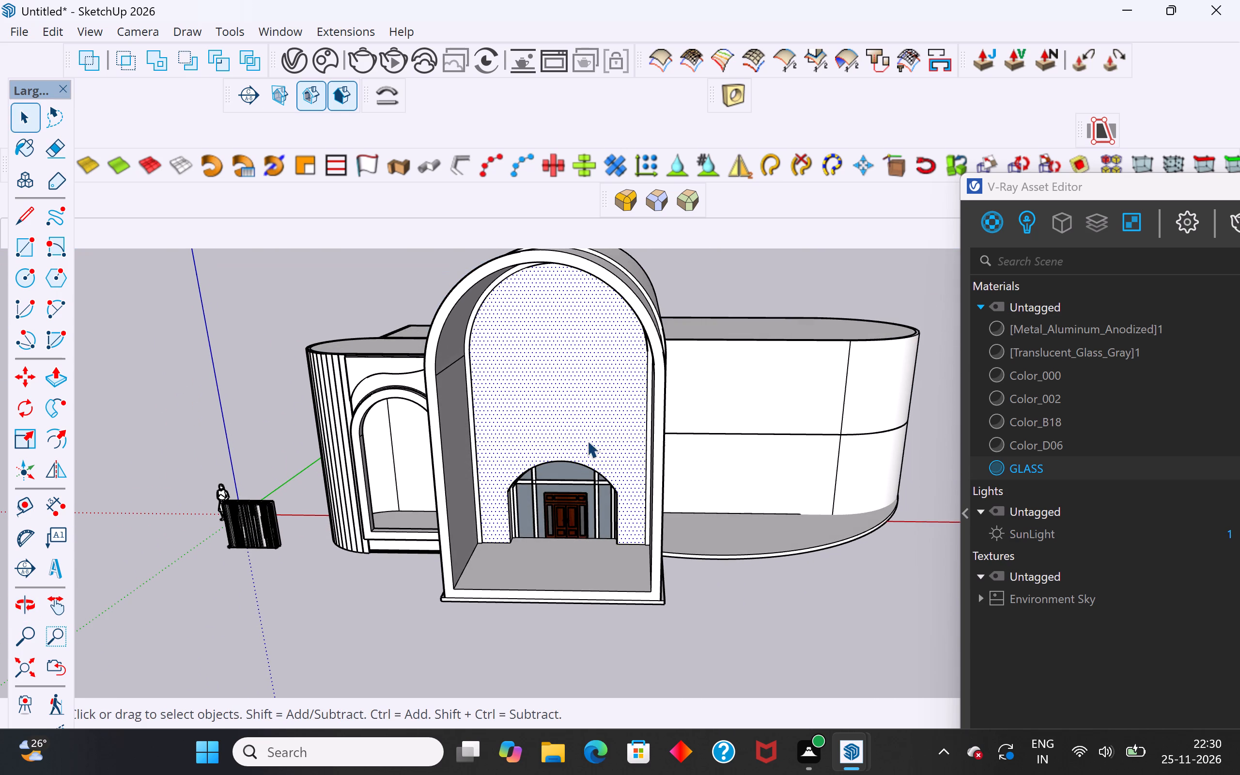
middle_drag(678, 458, 592, 467)
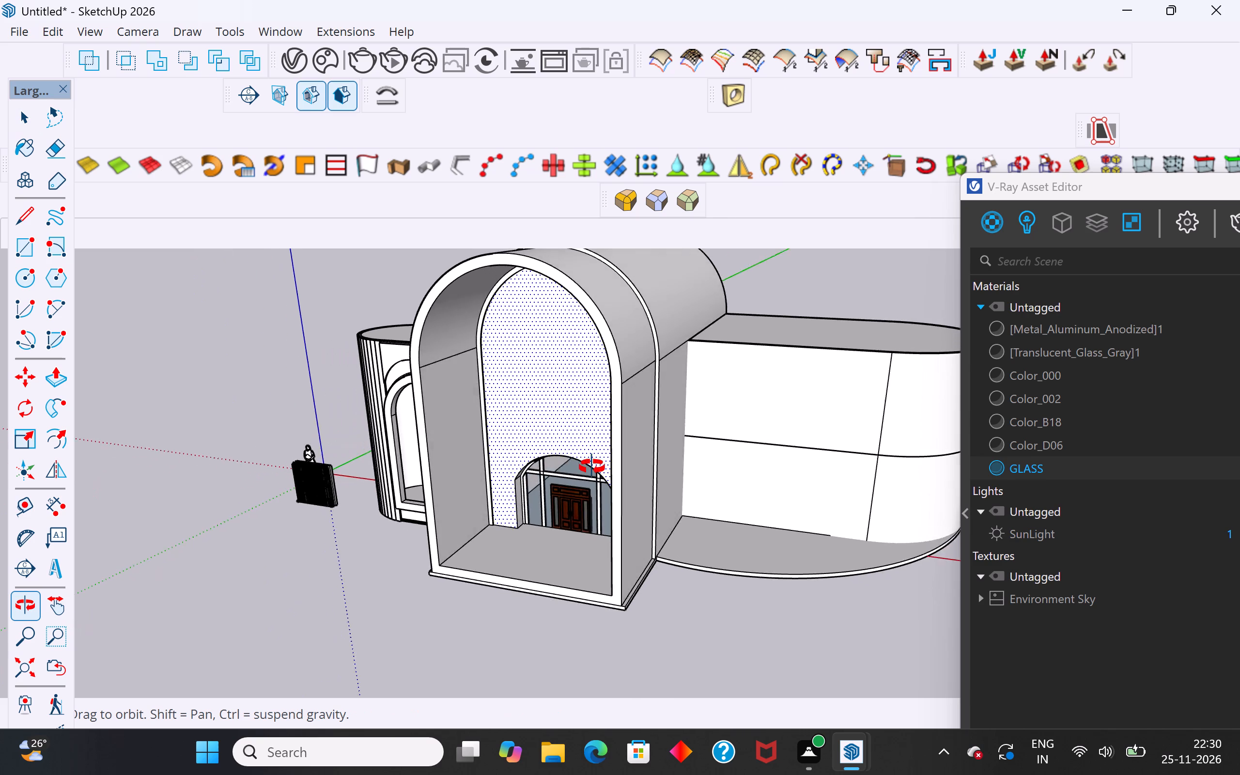
middle_drag(592, 467, 798, 436)
scroll(673, 485, up, 3)
scroll(619, 511, up, 2)
scroll(500, 639, down, 4)
middle_drag(534, 611, 534, 598)
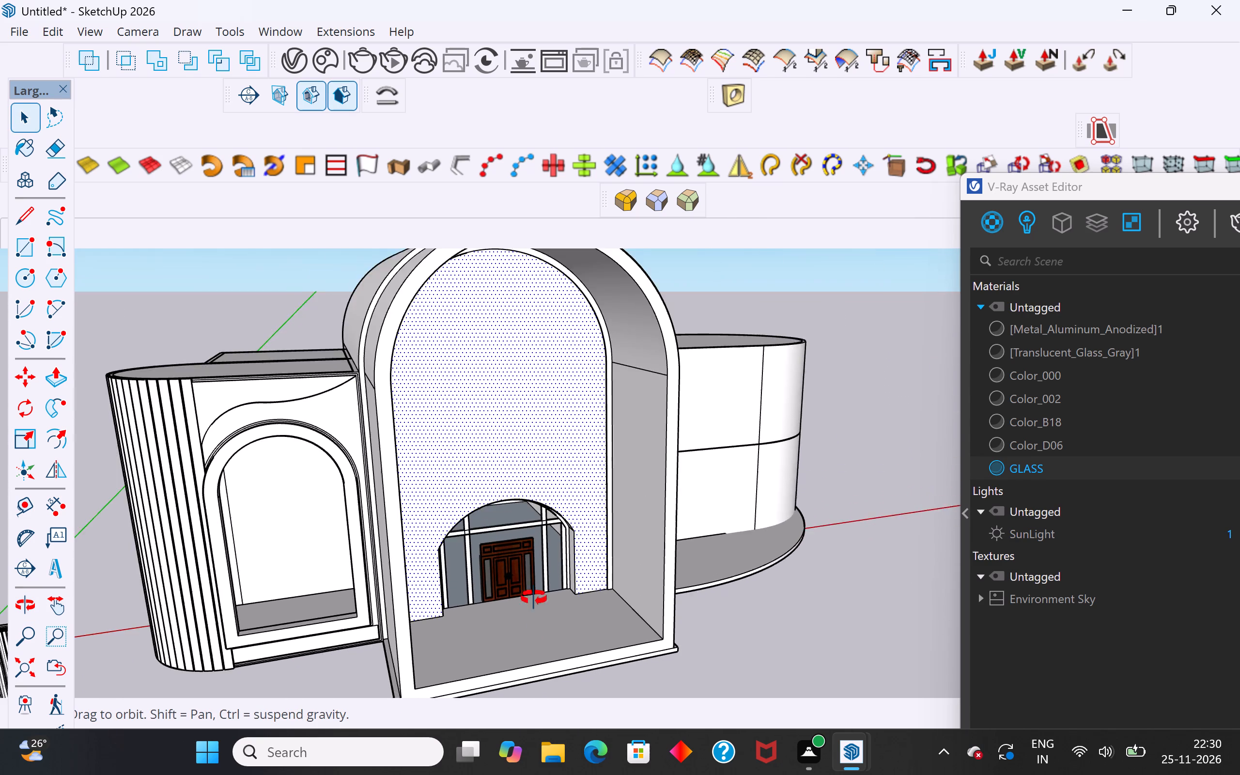
middle_drag(534, 598, 477, 624)
scroll(450, 505, up, 1)
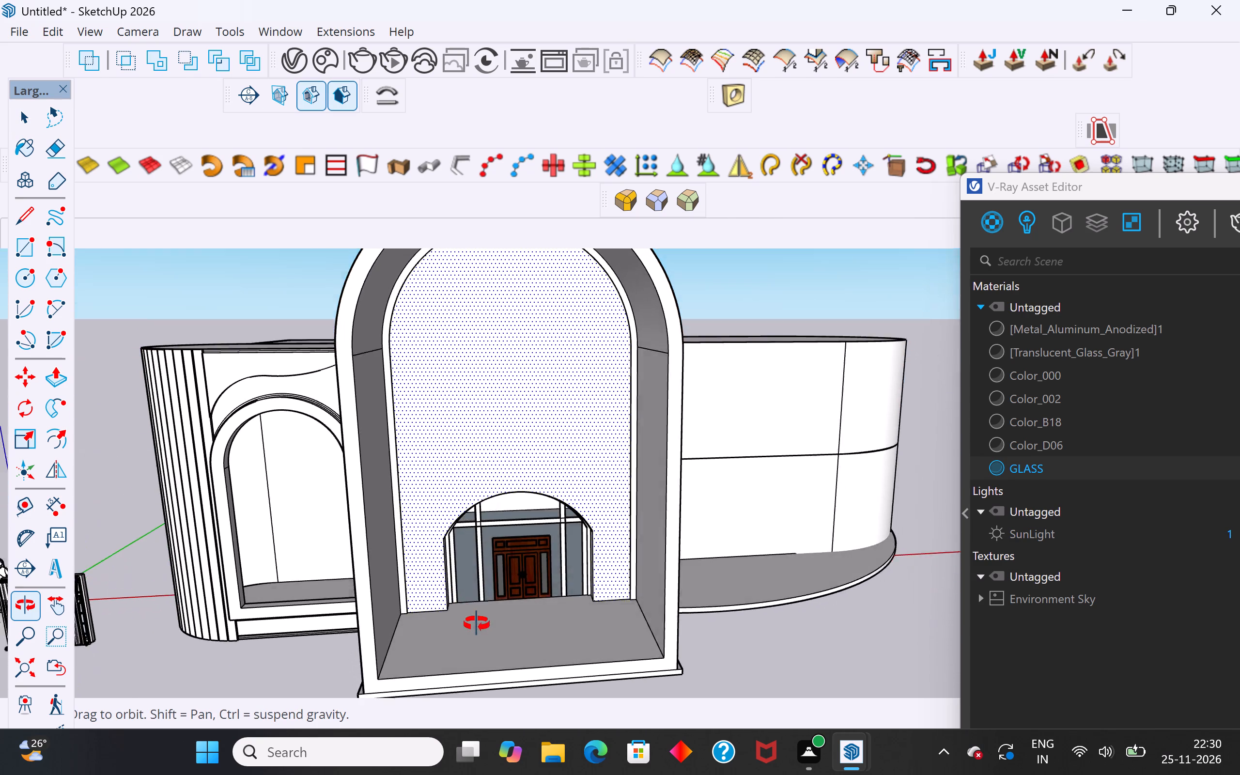
middle_drag(477, 624, 487, 642)
scroll(544, 608, down, 4)
middle_drag(543, 608, 685, 620)
scroll(639, 573, down, 3)
middle_drag(786, 549, 735, 484)
Close the V-Ray Asset Editor to free the modelling area.
drag(1153, 191, 898, 213)
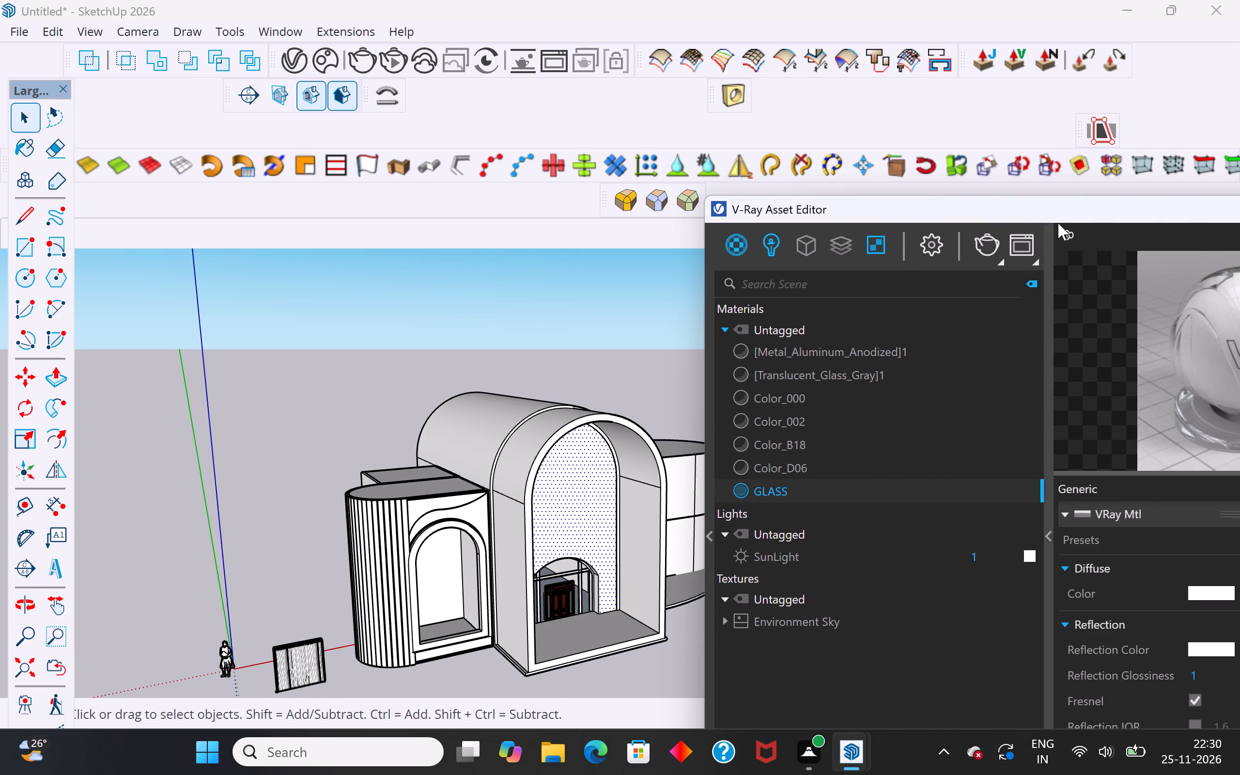
drag(1046, 215, 751, 217)
click(1124, 207)
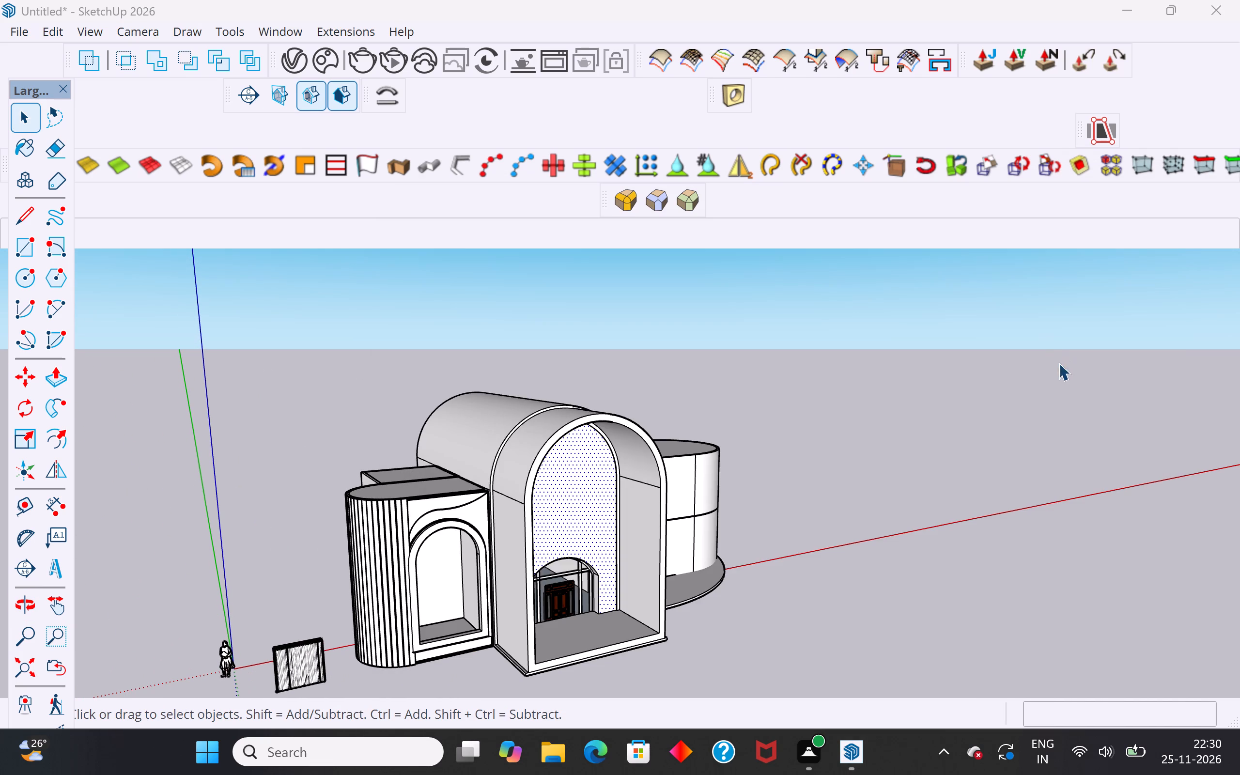
Draw a line about 9' 5" long along the bottom of the arched opening beside the fluted wall, closing it with a face.
scroll(900, 514, down, 4)
middle_drag(879, 553, 819, 554)
scroll(582, 564, up, 6)
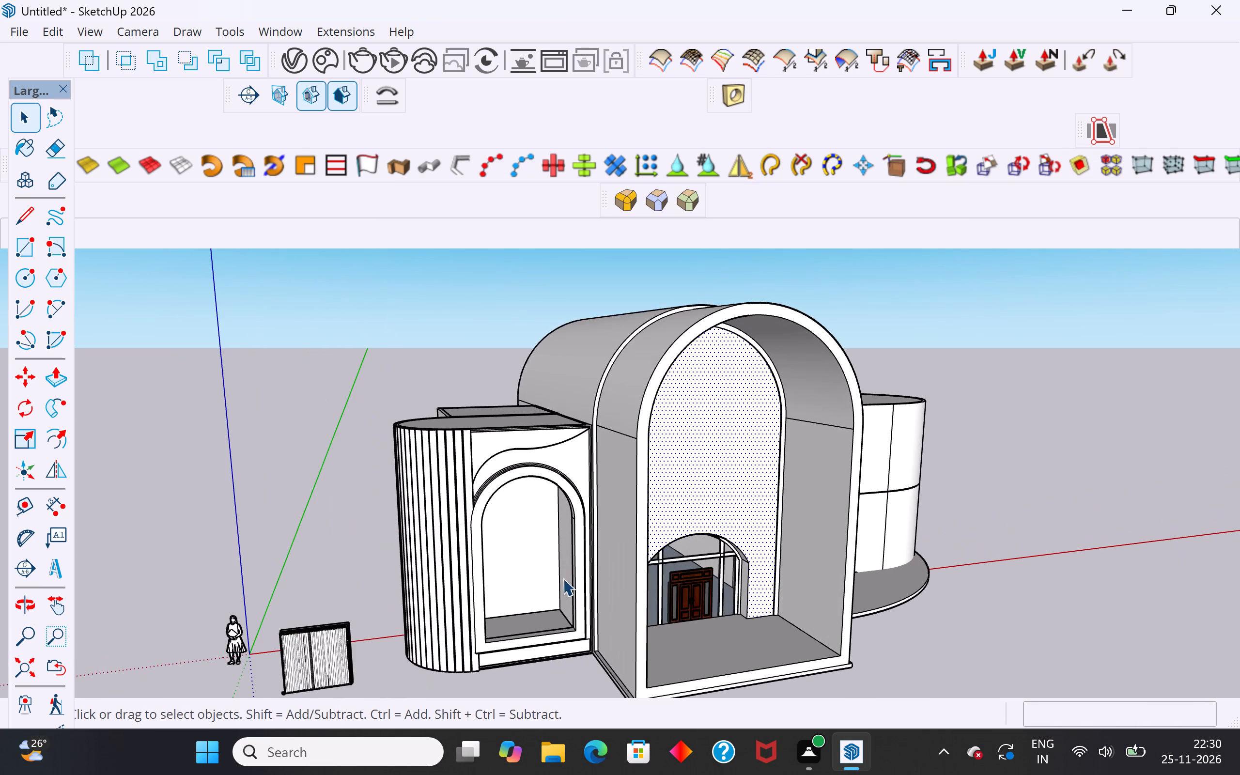
scroll(552, 622, up, 9)
click(517, 515)
scroll(549, 673, down, 5)
middle_drag(550, 516, 581, 584)
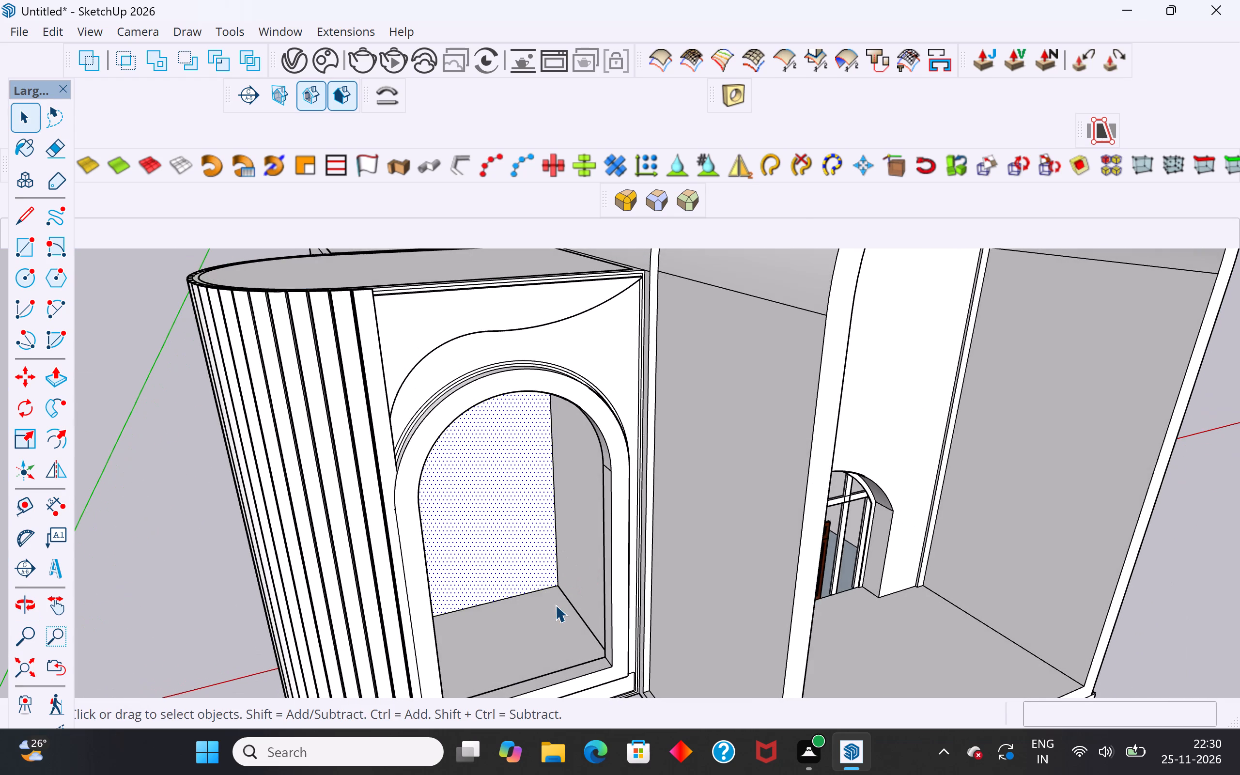
scroll(557, 607, down, 5)
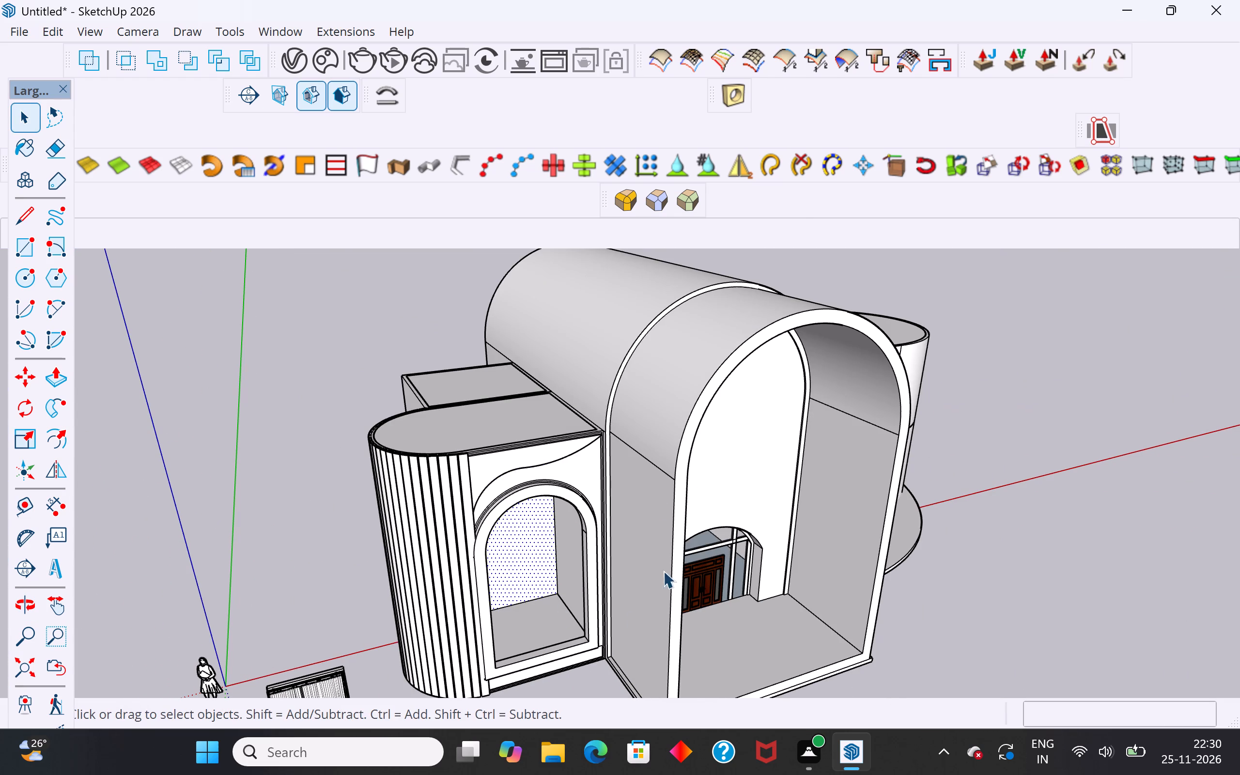
click(29, 249)
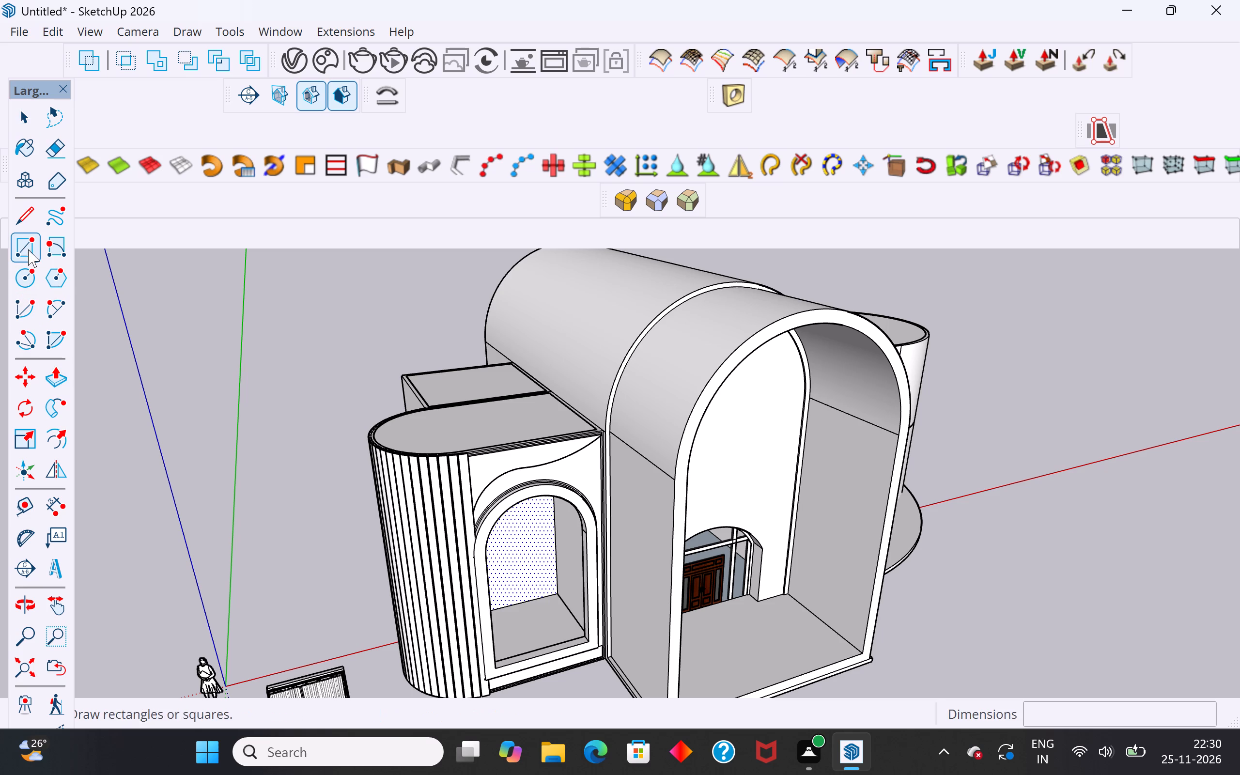
click(27, 221)
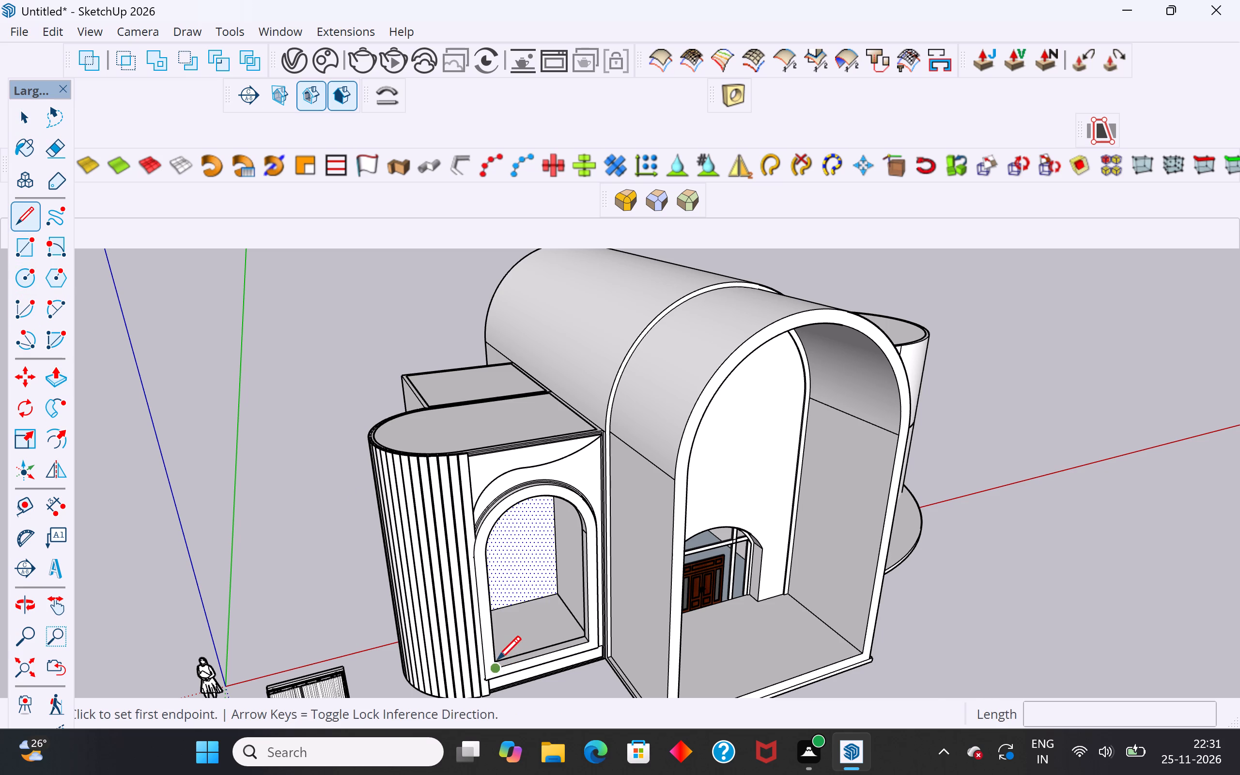
click(498, 669)
click(586, 643)
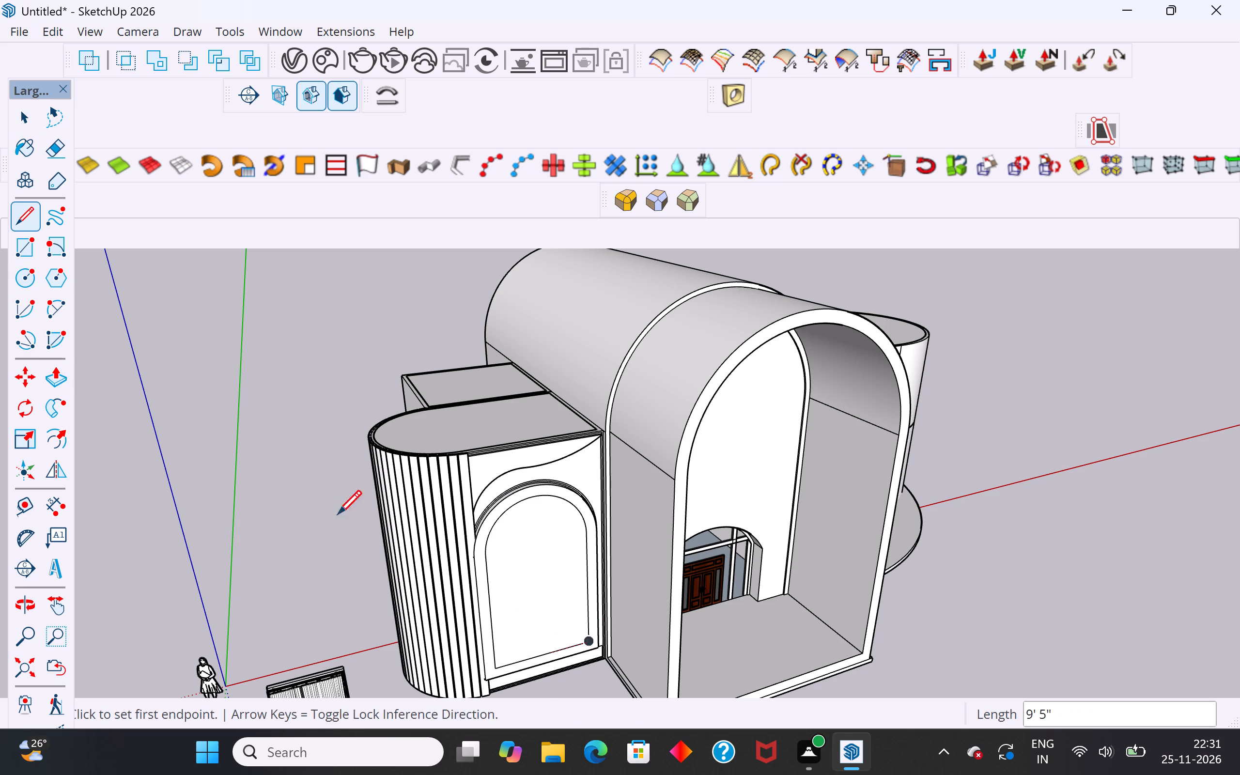
click(21, 124)
click(276, 353)
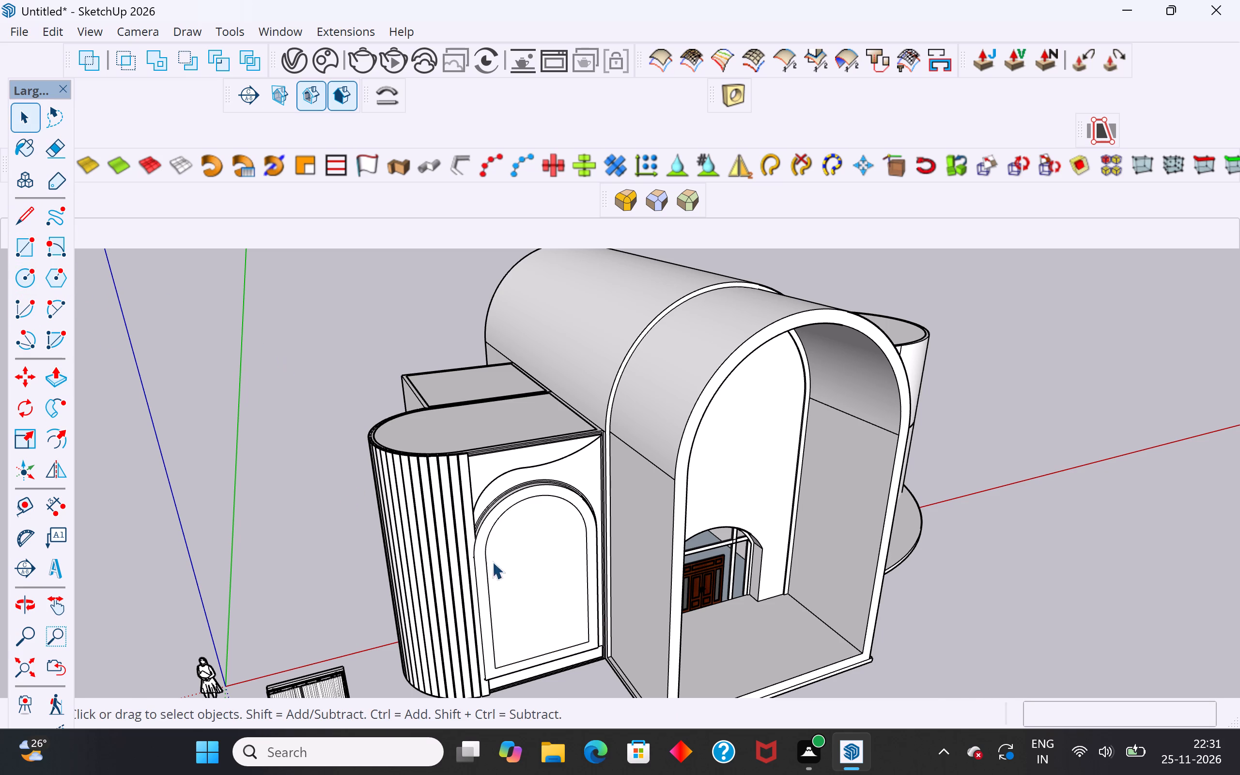
Copy the face filling the side arch about 18' 10" out in front of the building.
click(535, 581)
scroll(533, 579, down, 9)
middle_drag(570, 612, 669, 679)
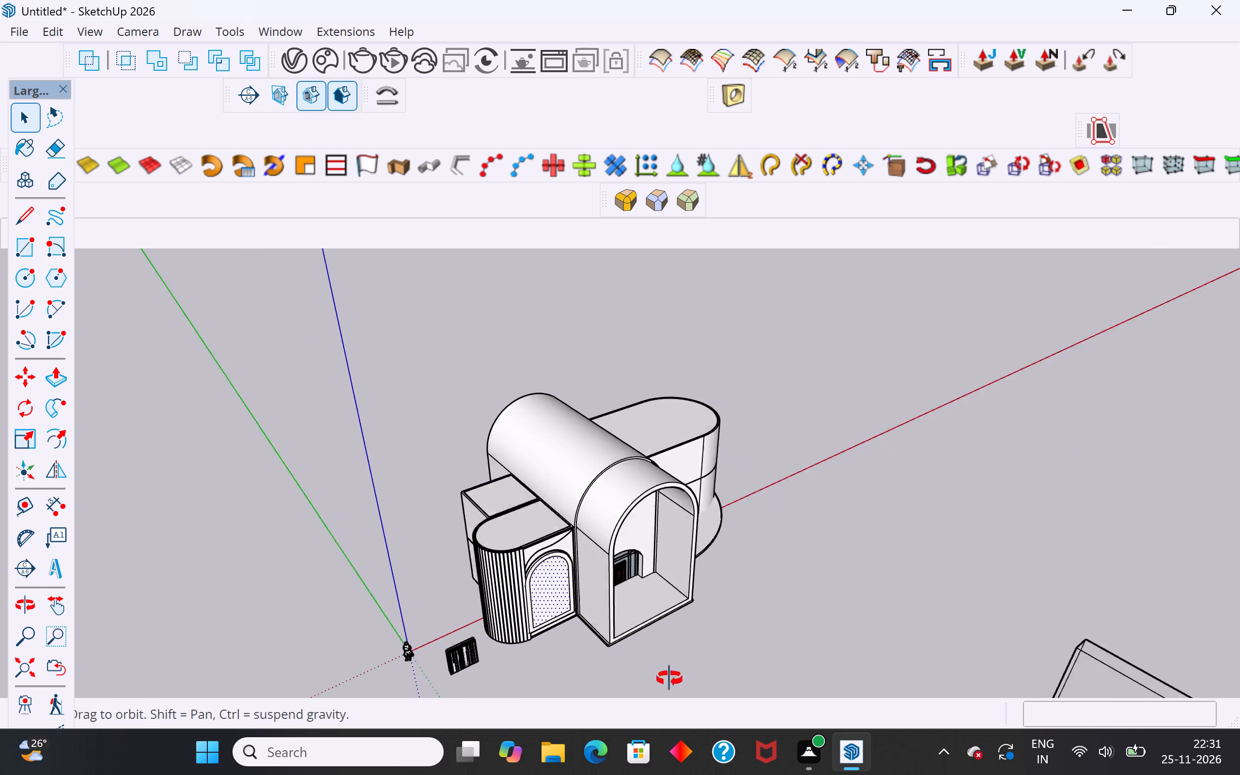
middle_drag(669, 679, 676, 681)
scroll(665, 501, down, 4)
middle_drag(681, 655, 706, 694)
scroll(652, 637, up, 11)
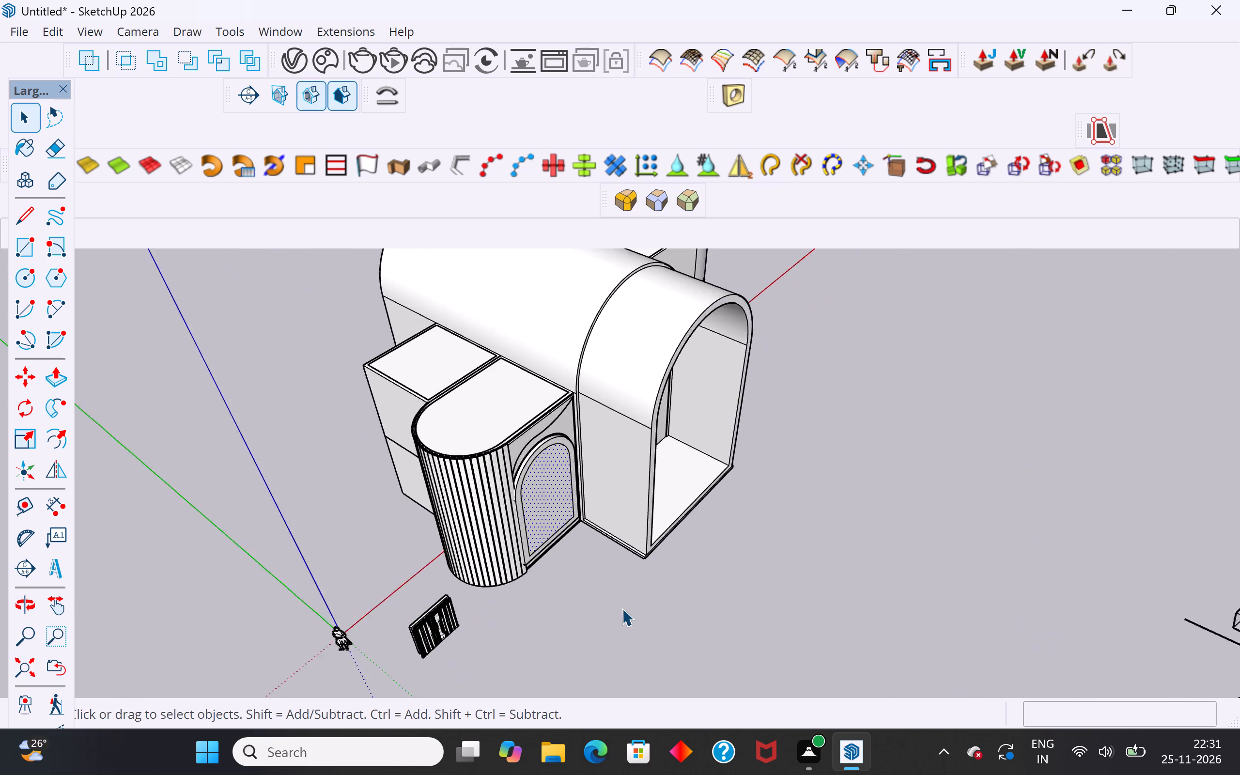
scroll(622, 608, up, 5)
middle_drag(608, 604, 615, 571)
key(m)
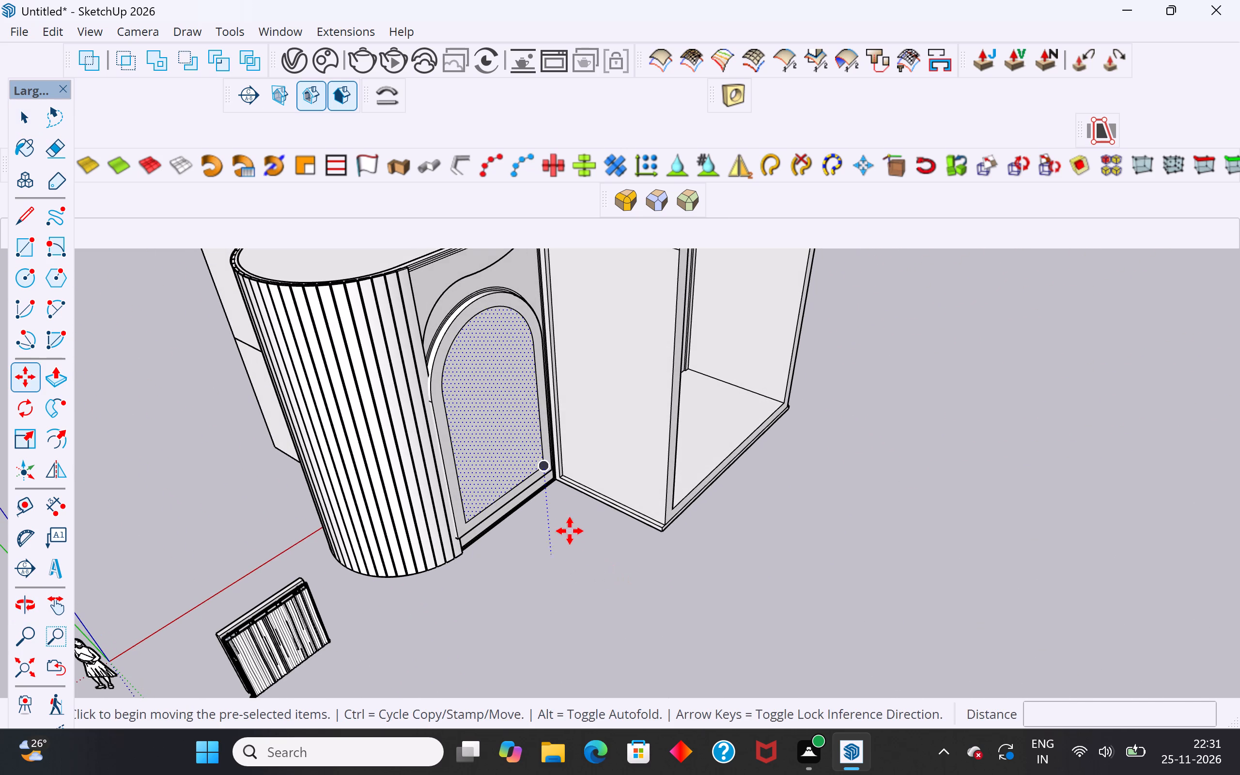
click(547, 471)
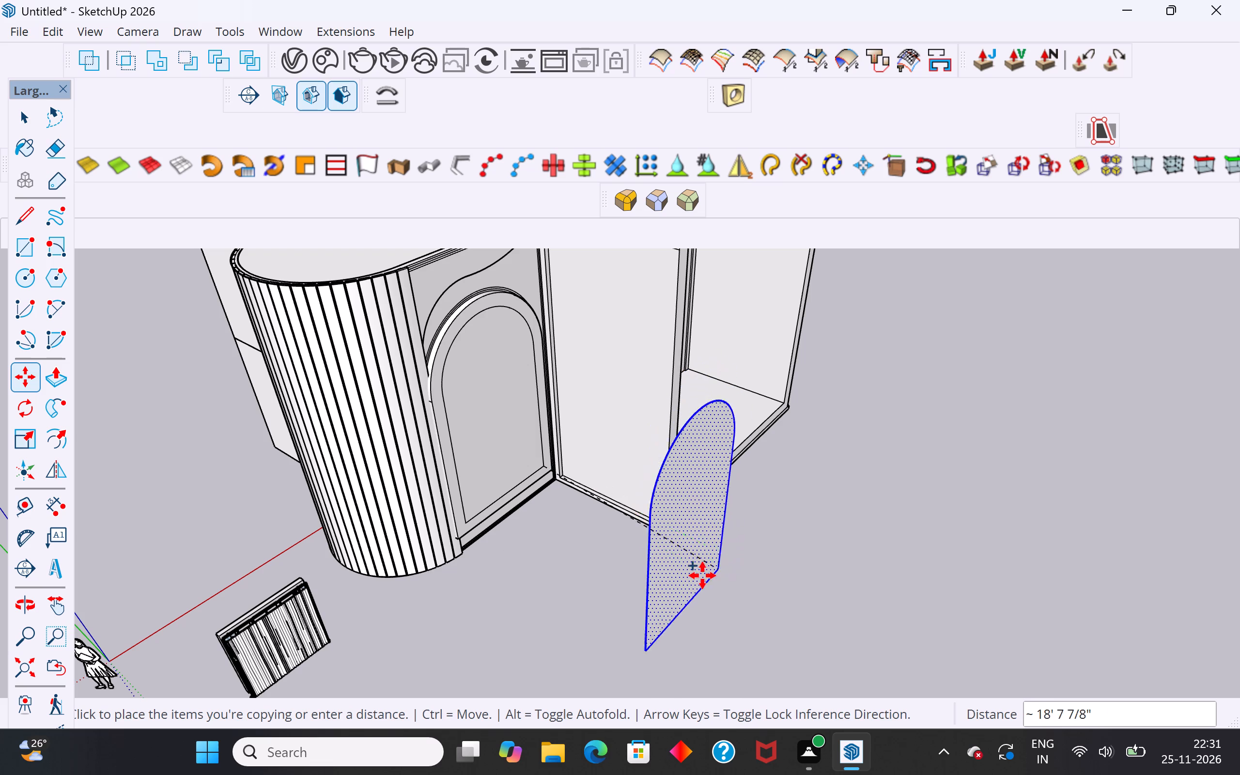
click(726, 561)
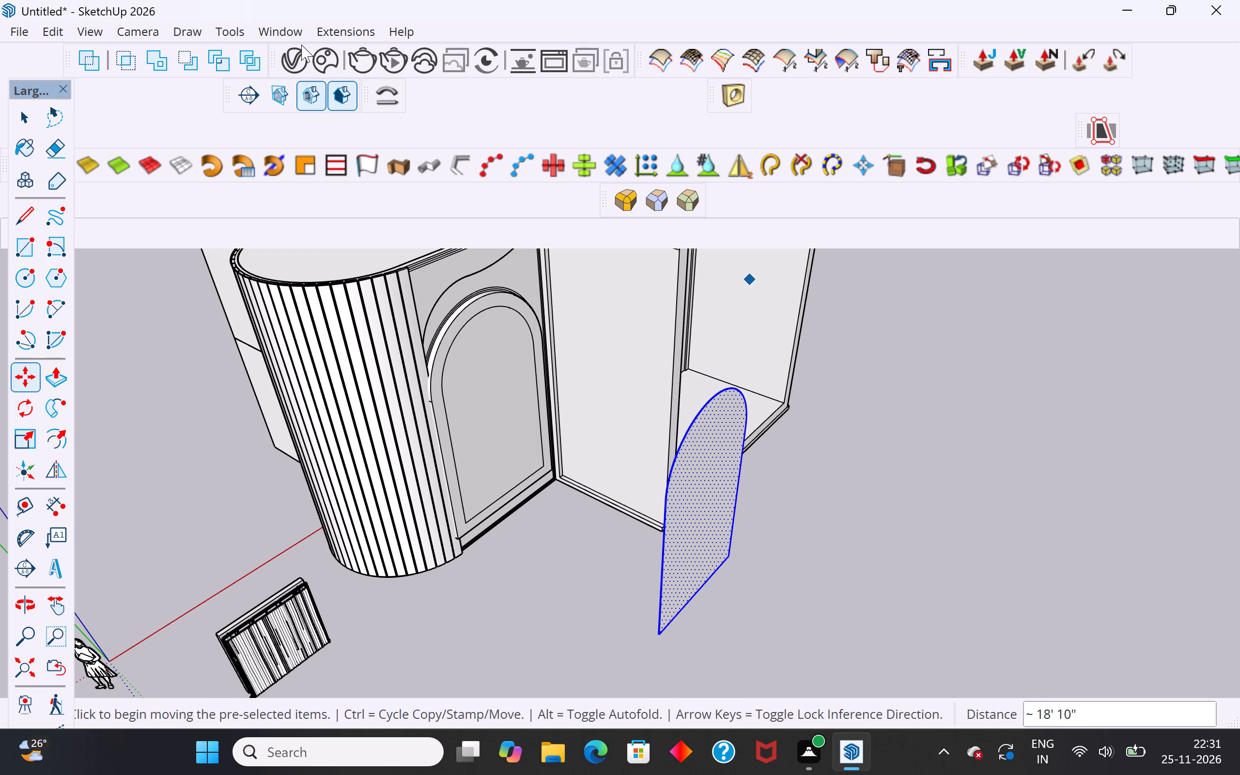
Search the 3D Warehouse for WINDOW in place of the previous search term.
click(293, 35)
click(360, 188)
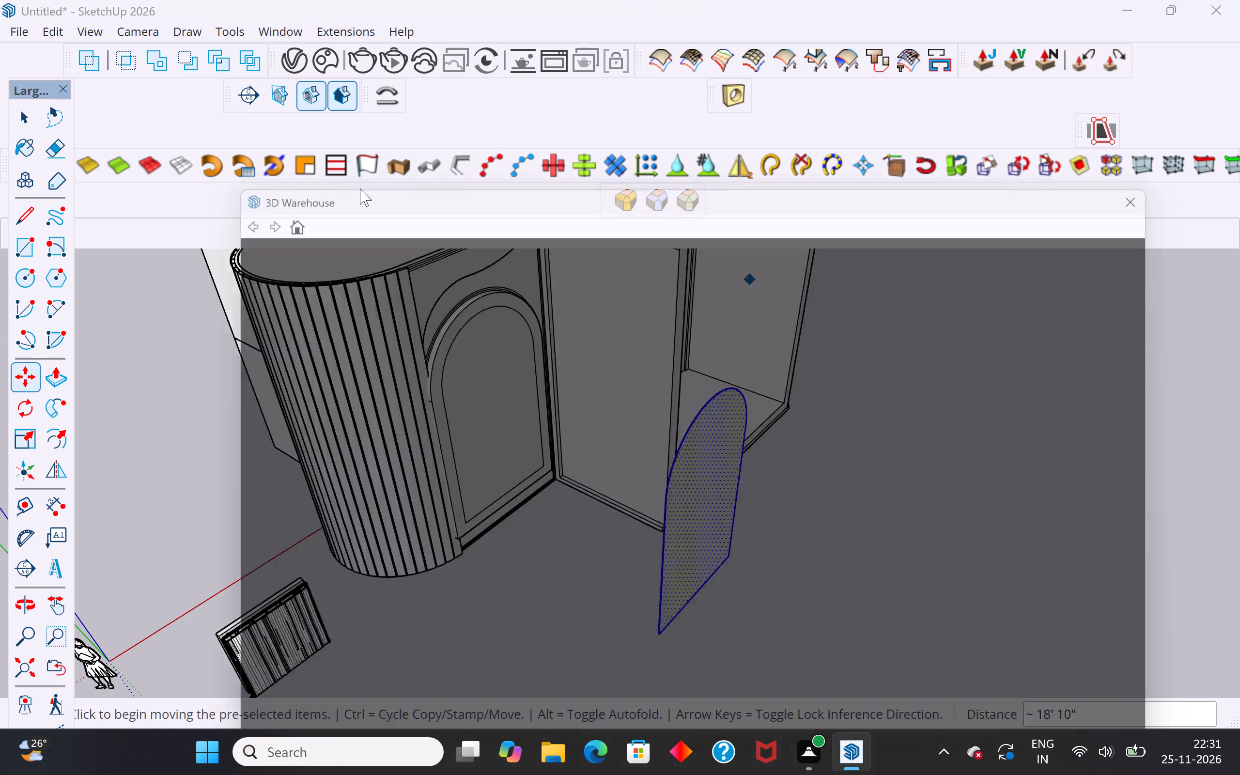
drag(604, 177, 615, 24)
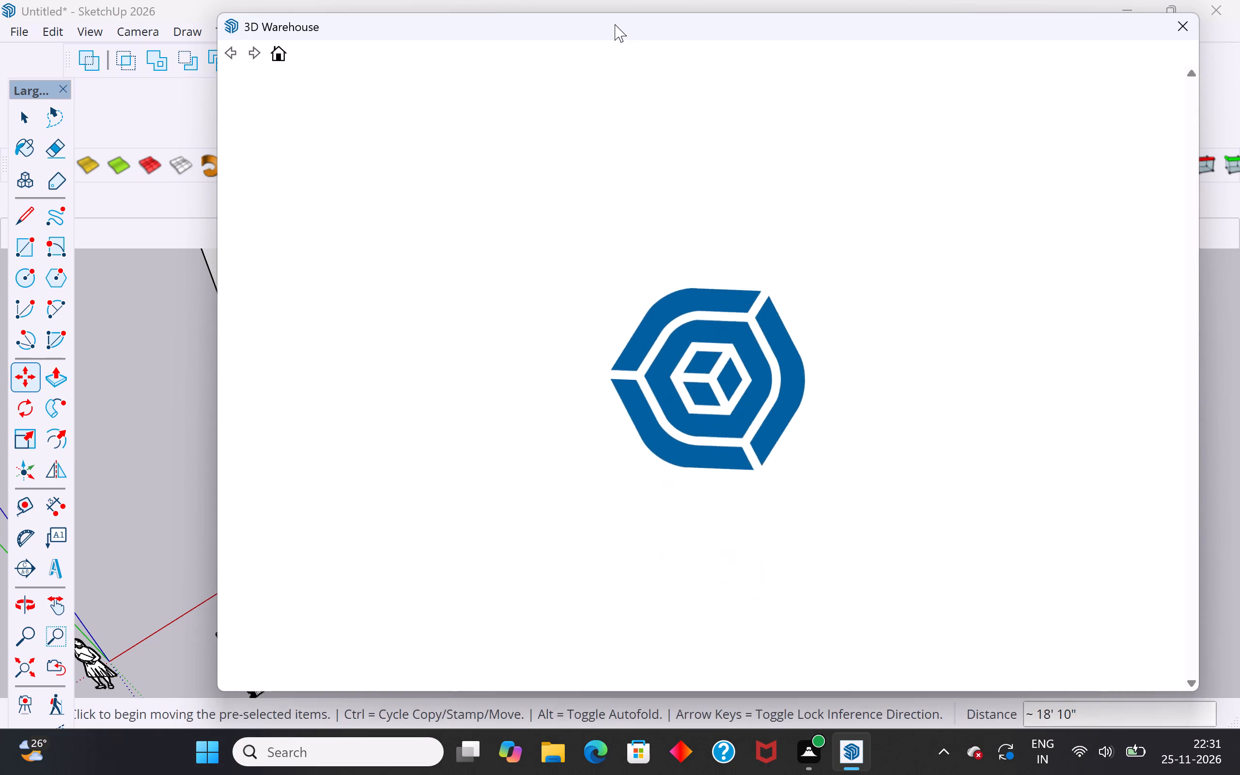
drag(615, 24, 631, 43)
click(708, 118)
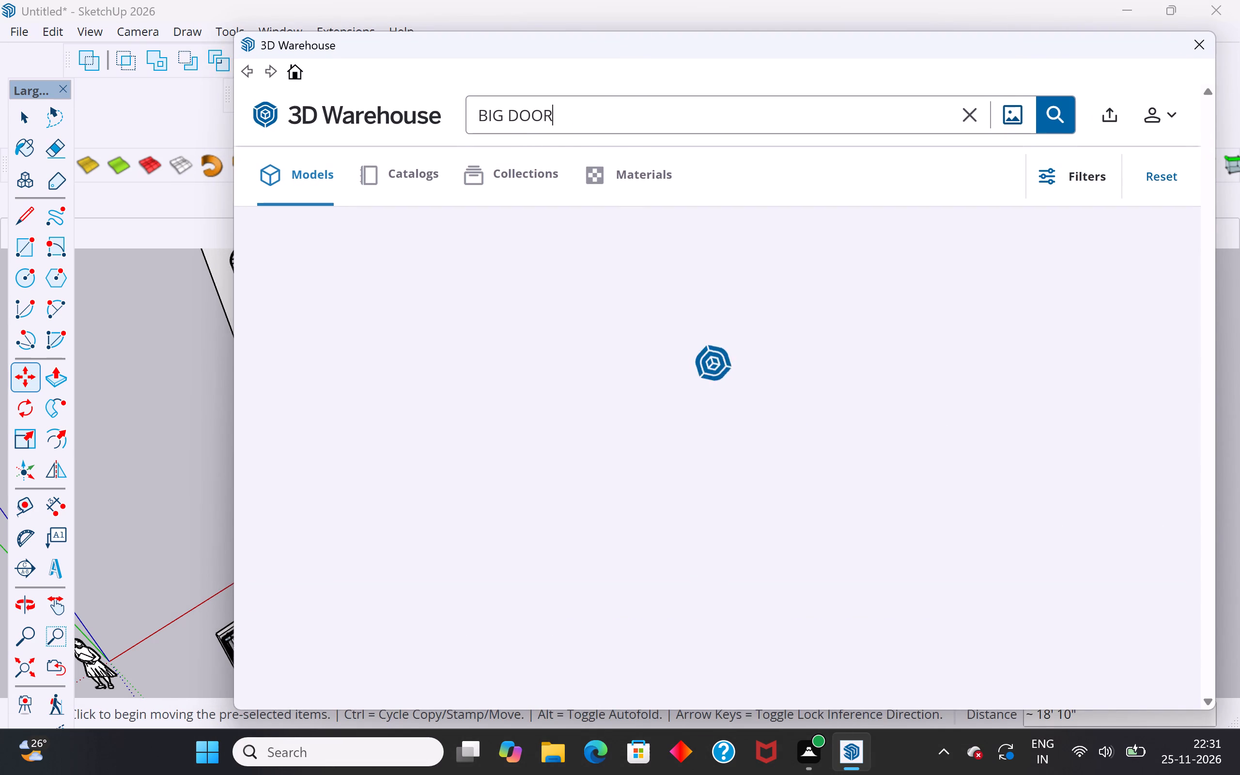
click(967, 122)
click(819, 124)
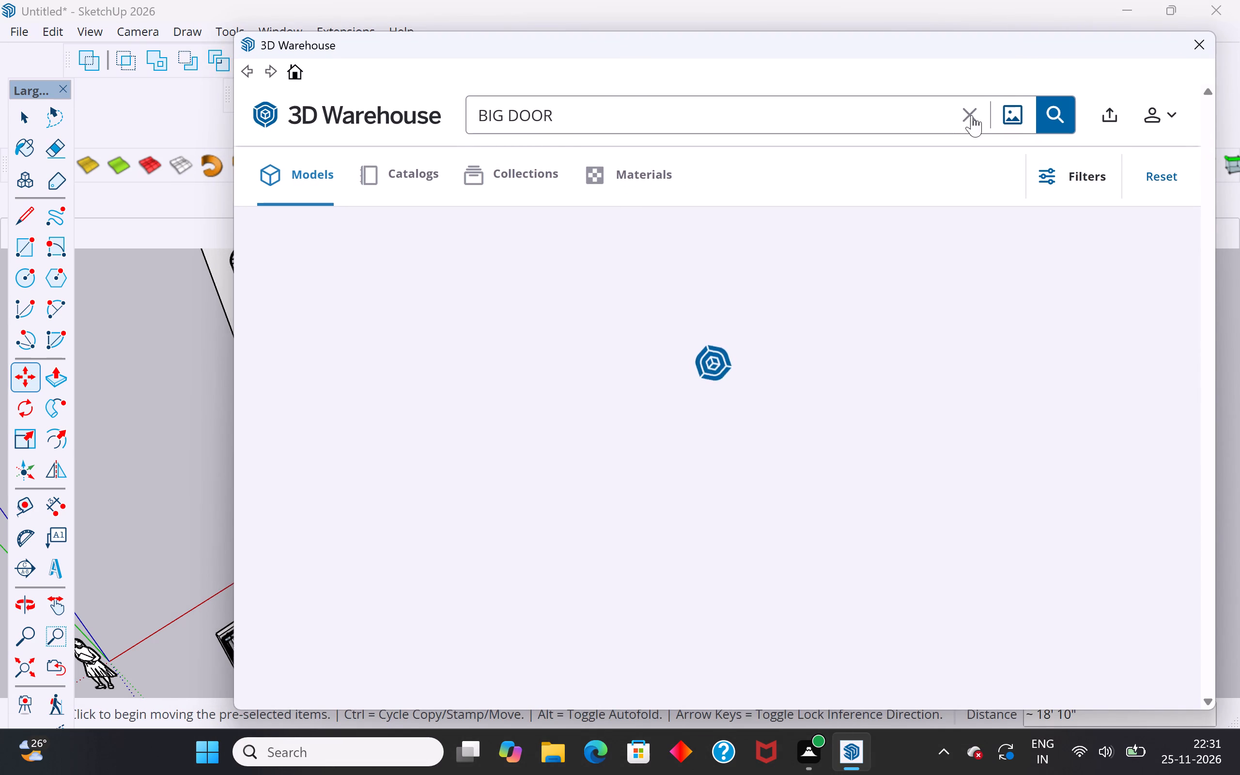
click(972, 115)
click(685, 124)
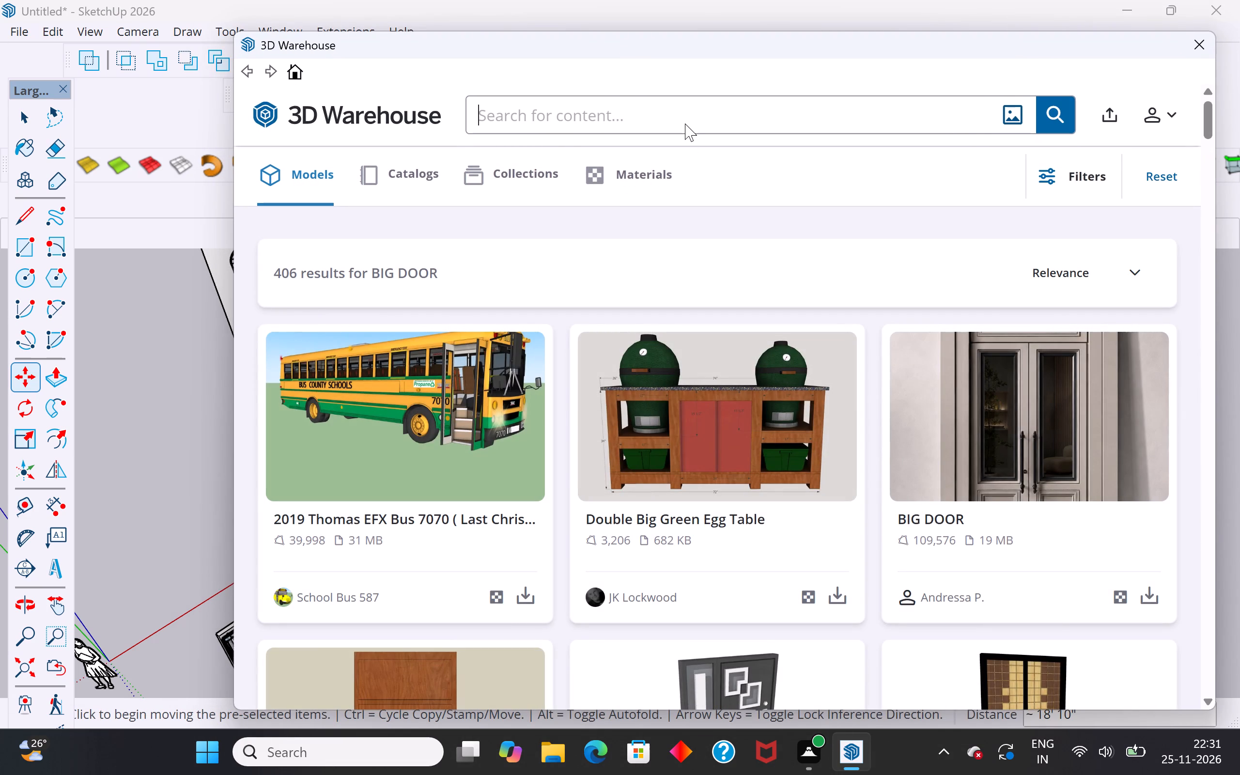
text(WINDOW)
key(Return)
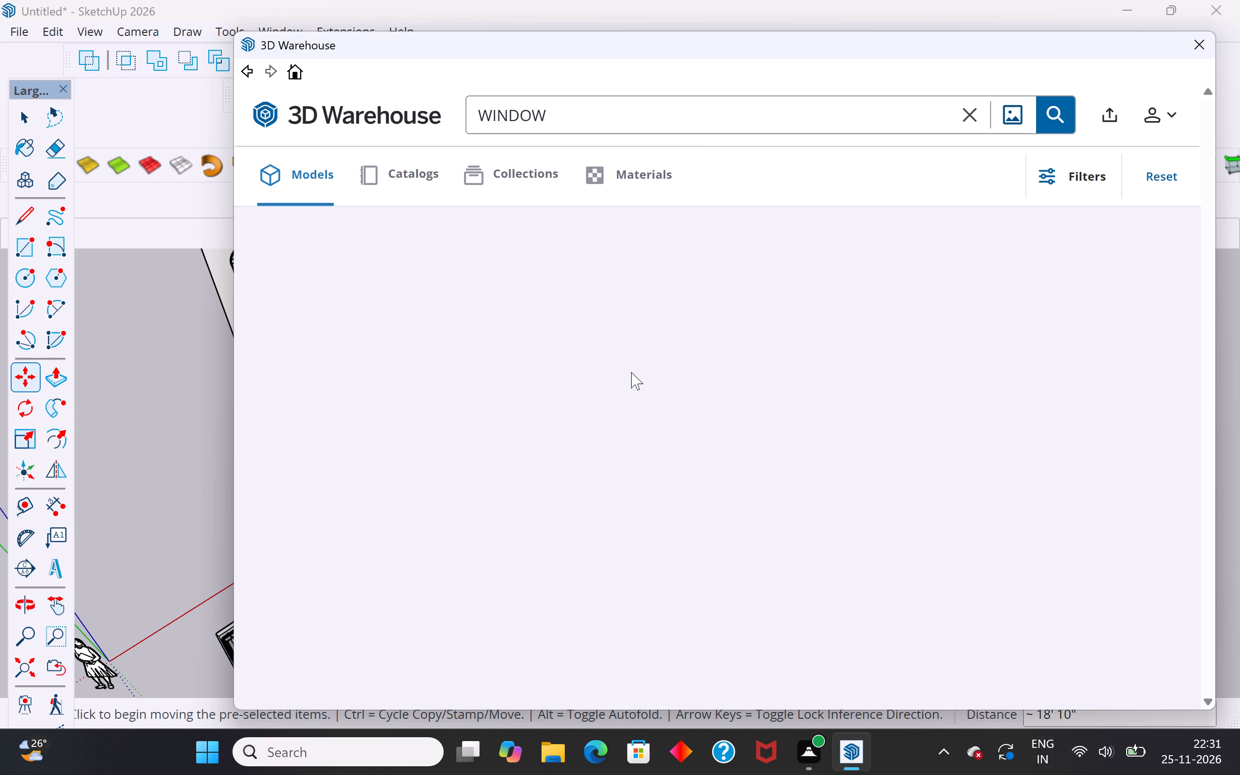
Find the 238 KB arched WINDOW with a fanlight in the results and load it directly into the model.
scroll(598, 585, down, 9)
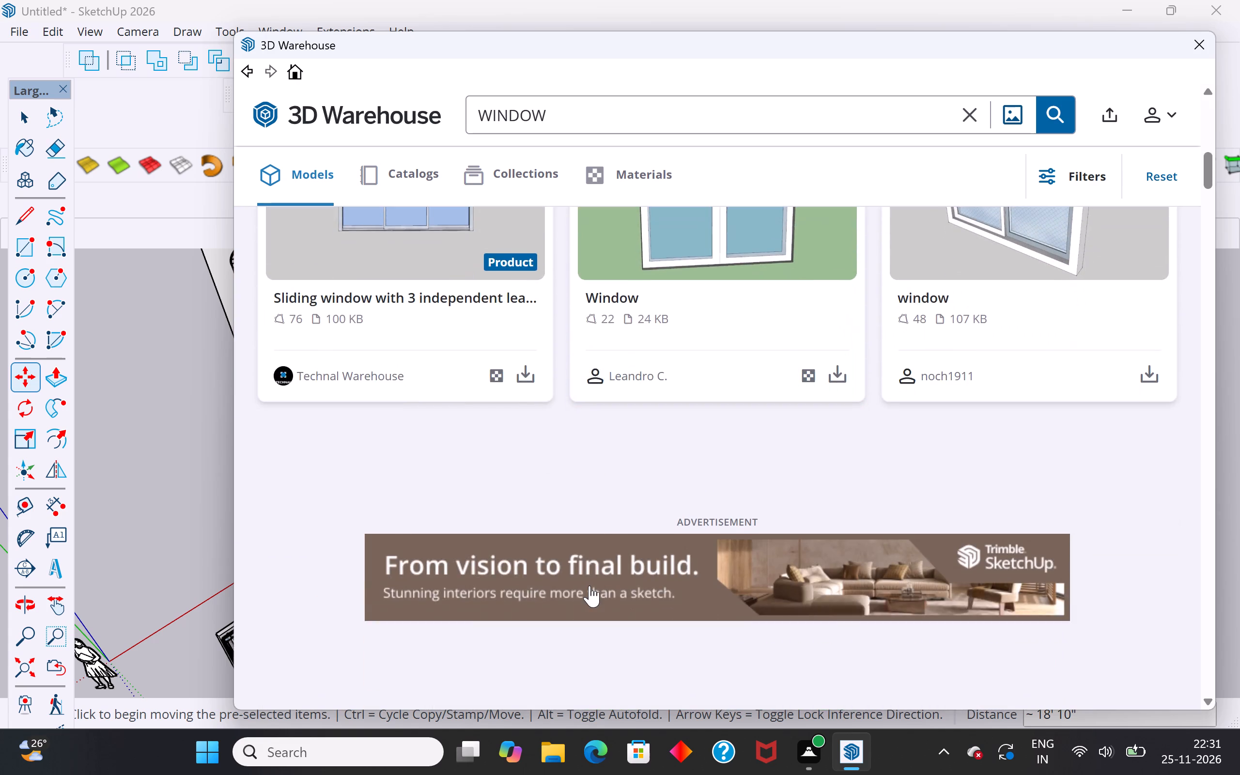
scroll(589, 586, down, 10)
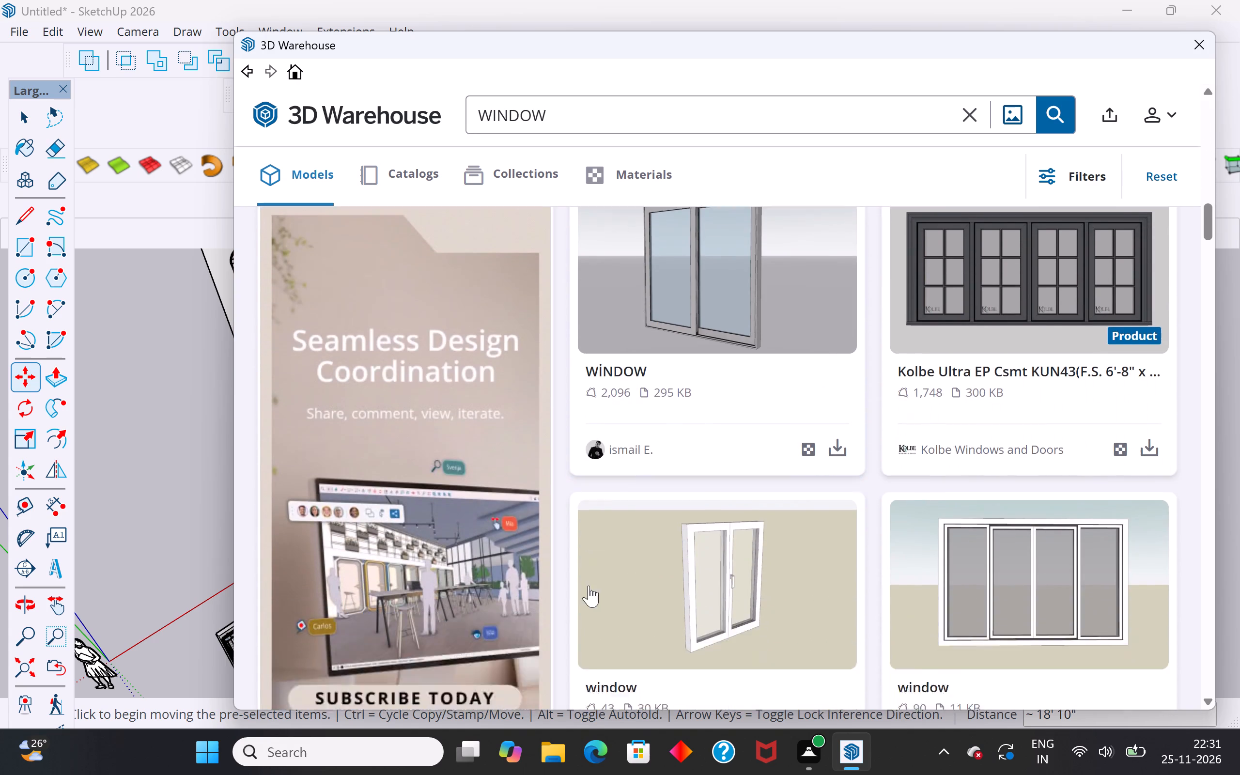
scroll(589, 586, down, 9)
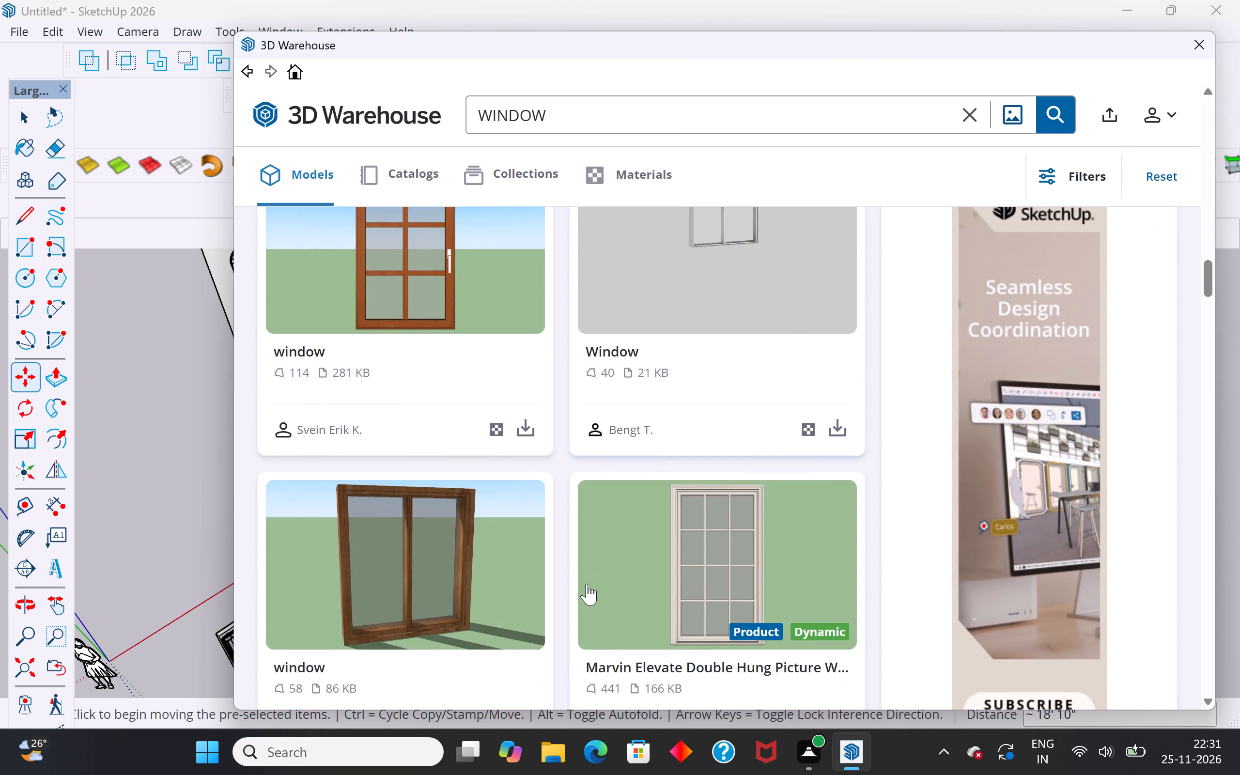
scroll(587, 584, down, 20)
scroll(580, 584, down, 10)
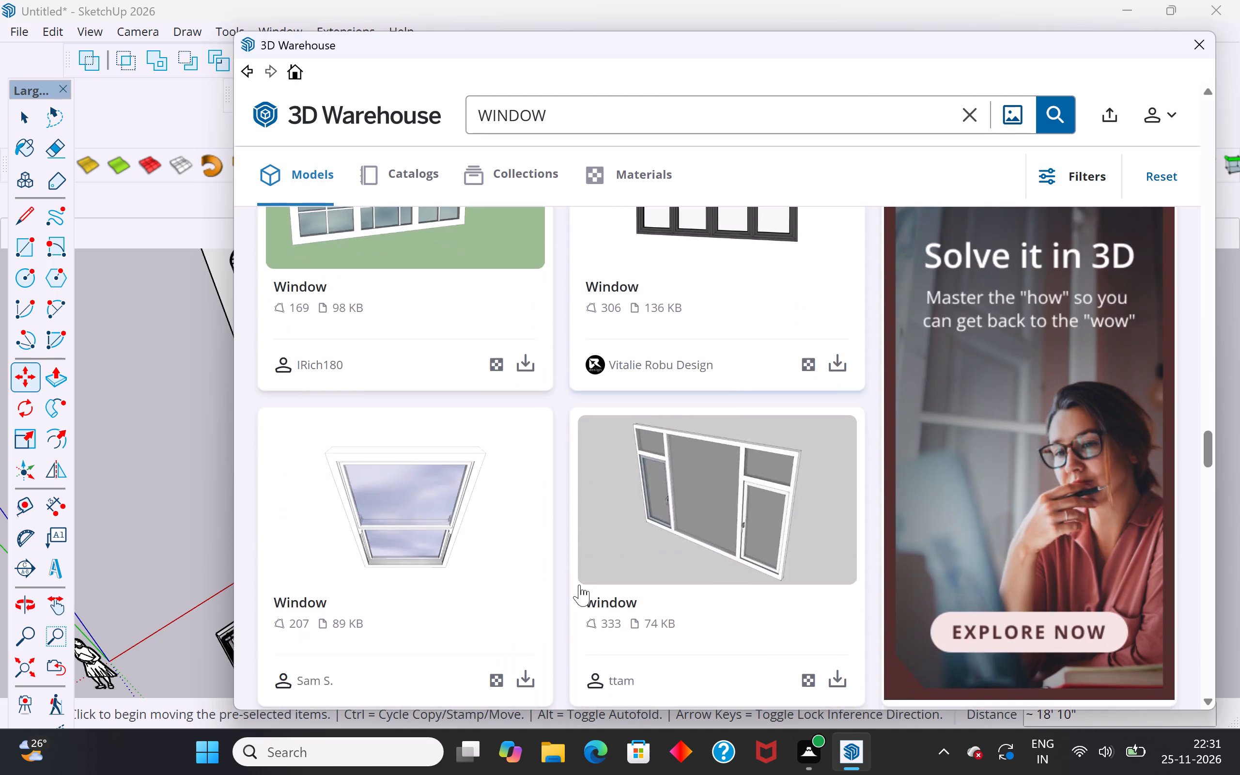
scroll(579, 585, down, 13)
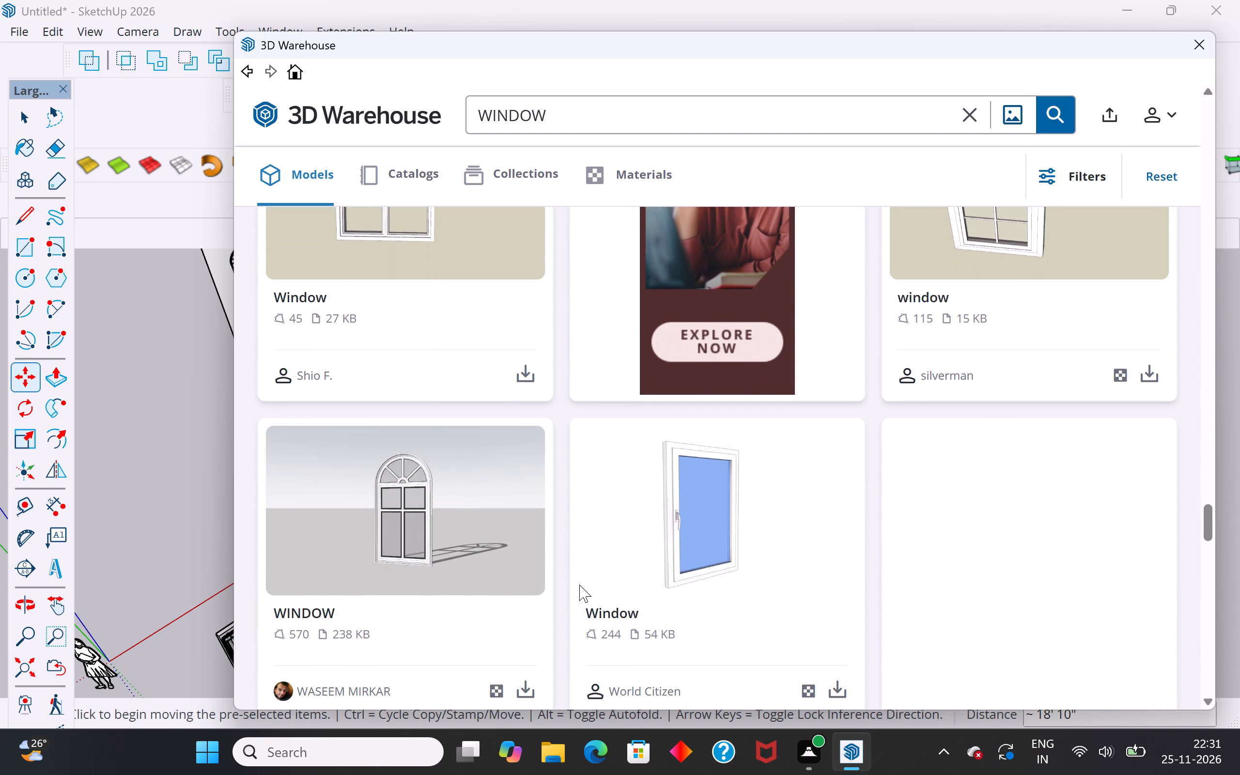
scroll(579, 585, down, 2)
click(531, 493)
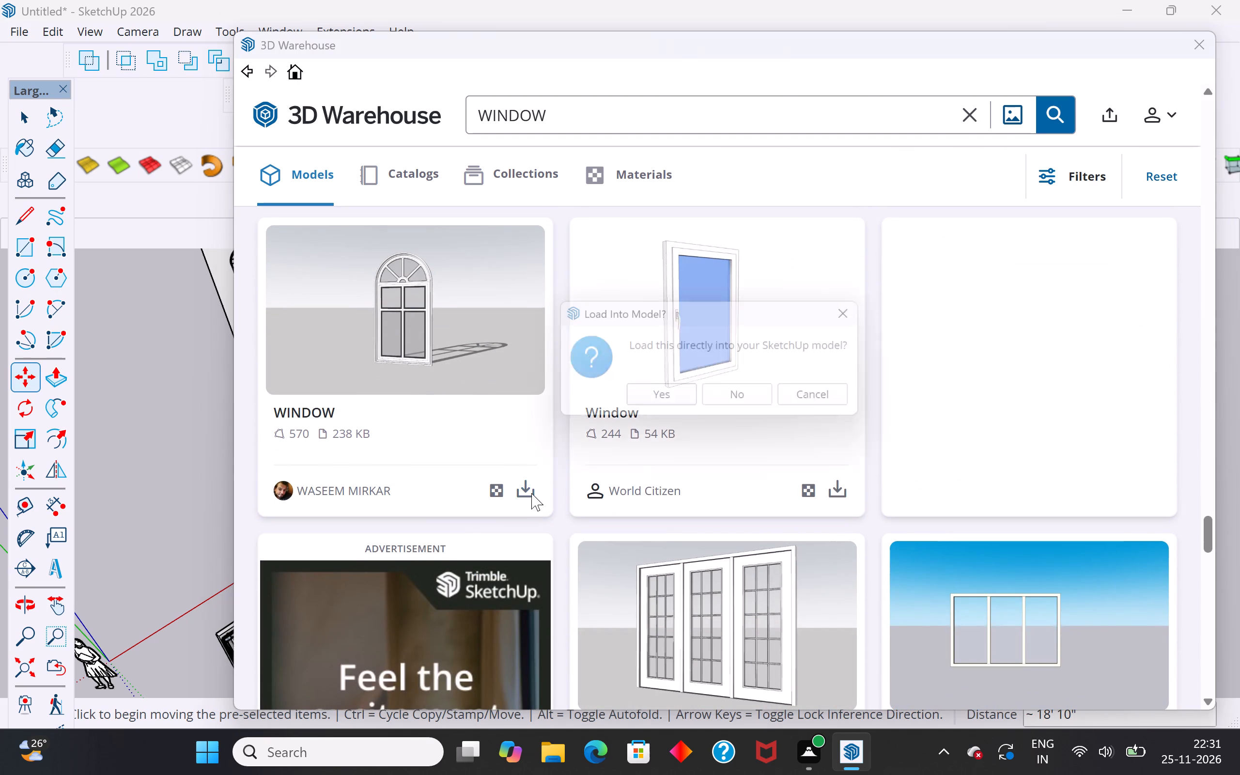
click(664, 403)
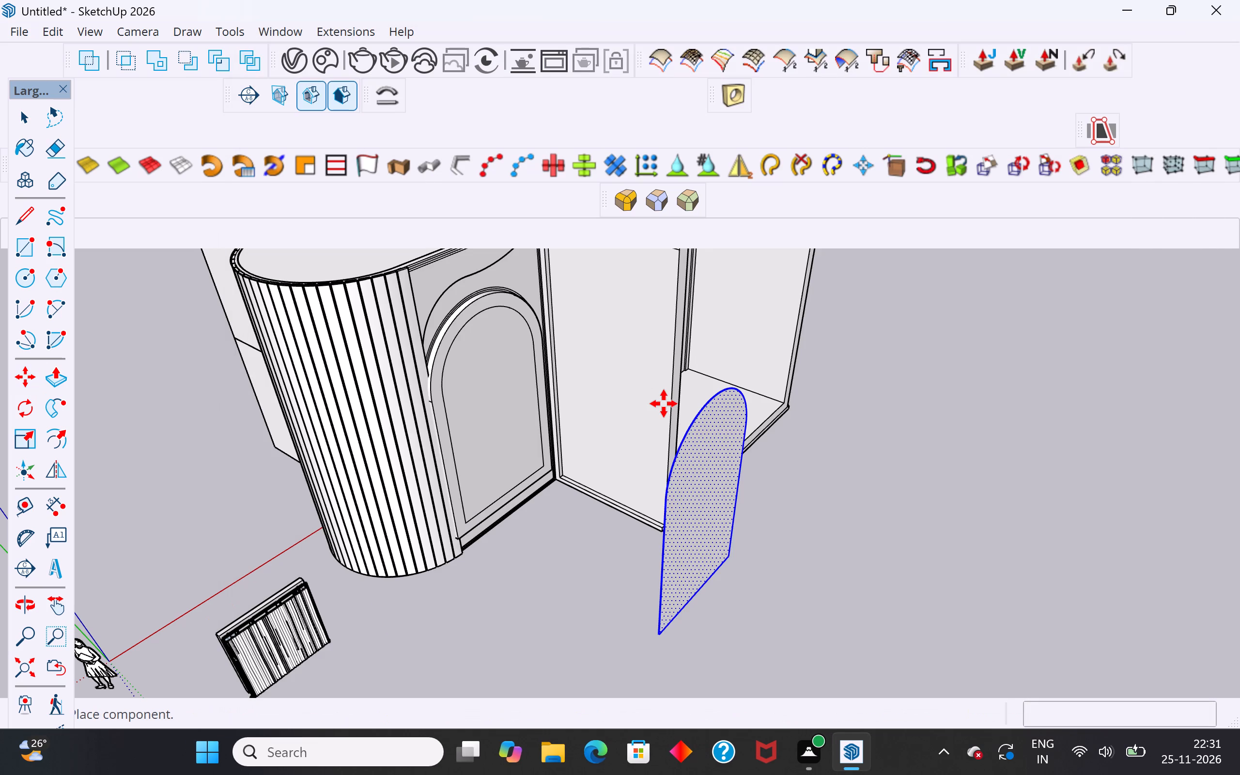
Place the arched window component beside the copied arch face, using the face's bottom corner as reference, and clear the selection.
scroll(719, 566, down, 2)
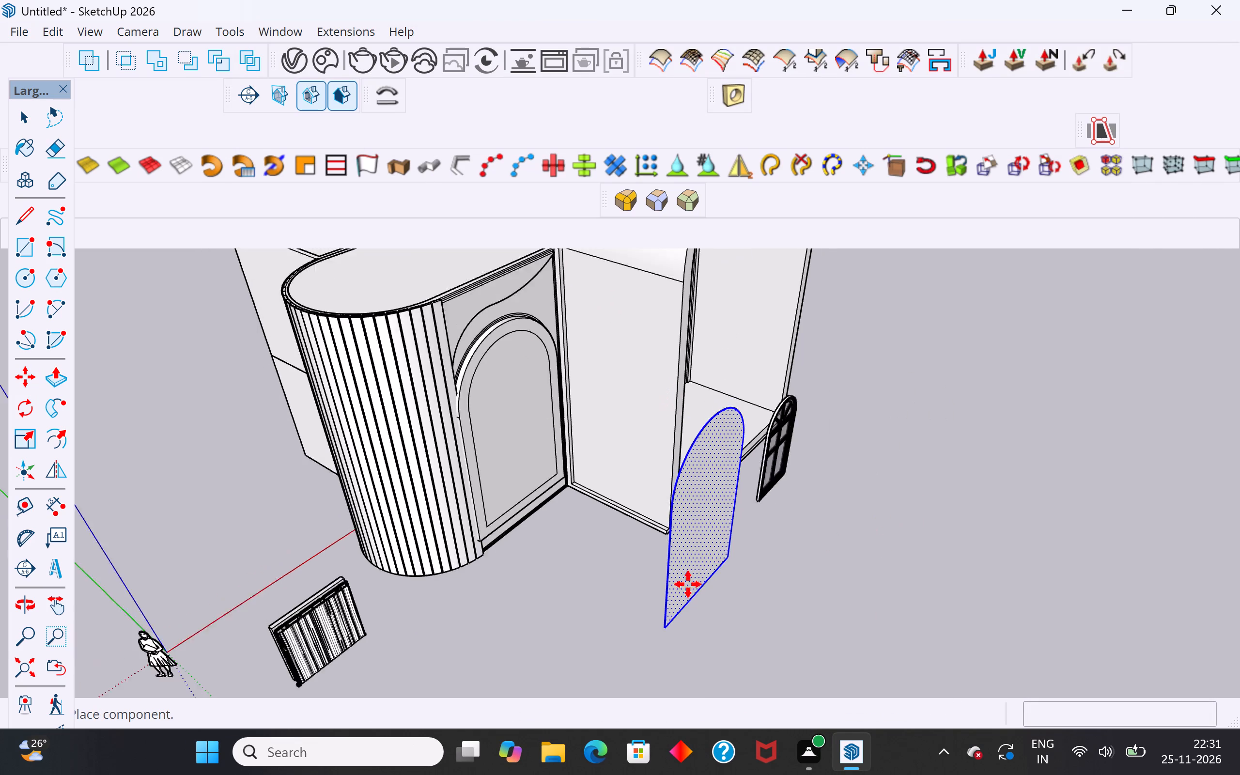
scroll(688, 584, down, 2)
middle_drag(868, 522, 593, 507)
scroll(523, 572, up, 4)
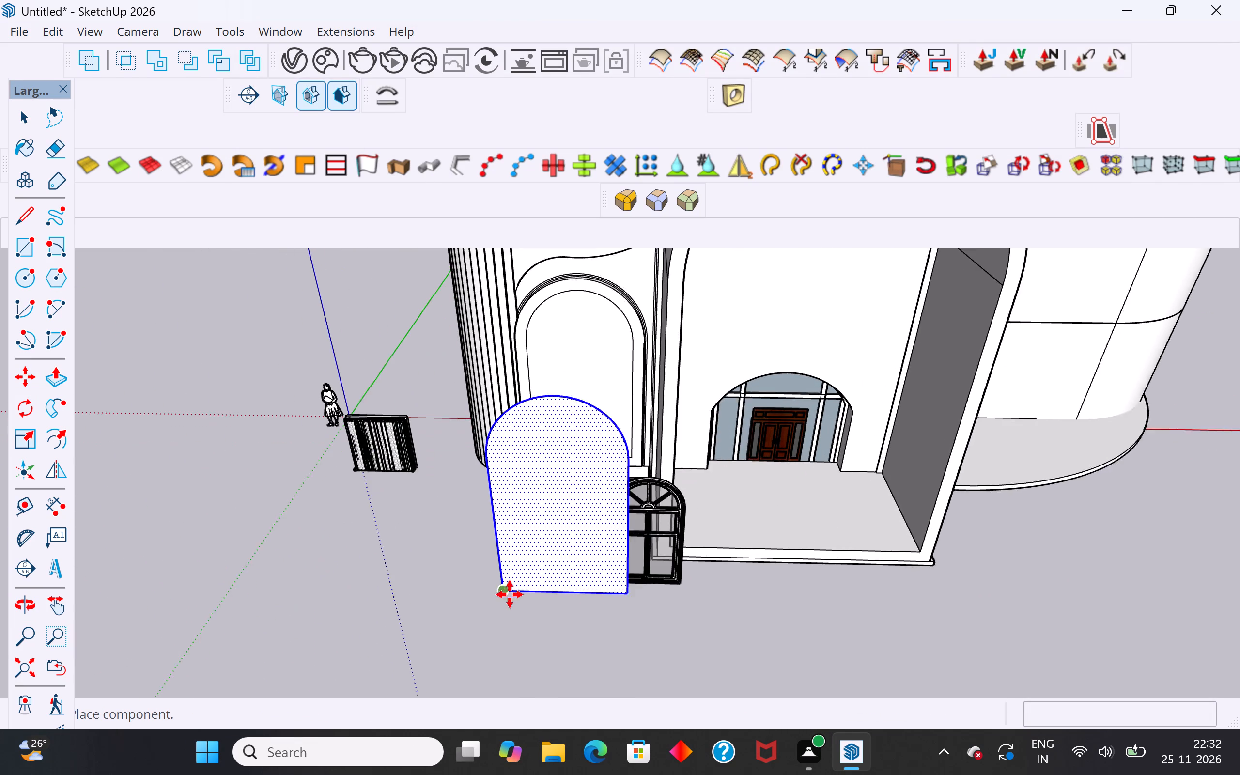
click(504, 593)
middle_drag(727, 603, 640, 475)
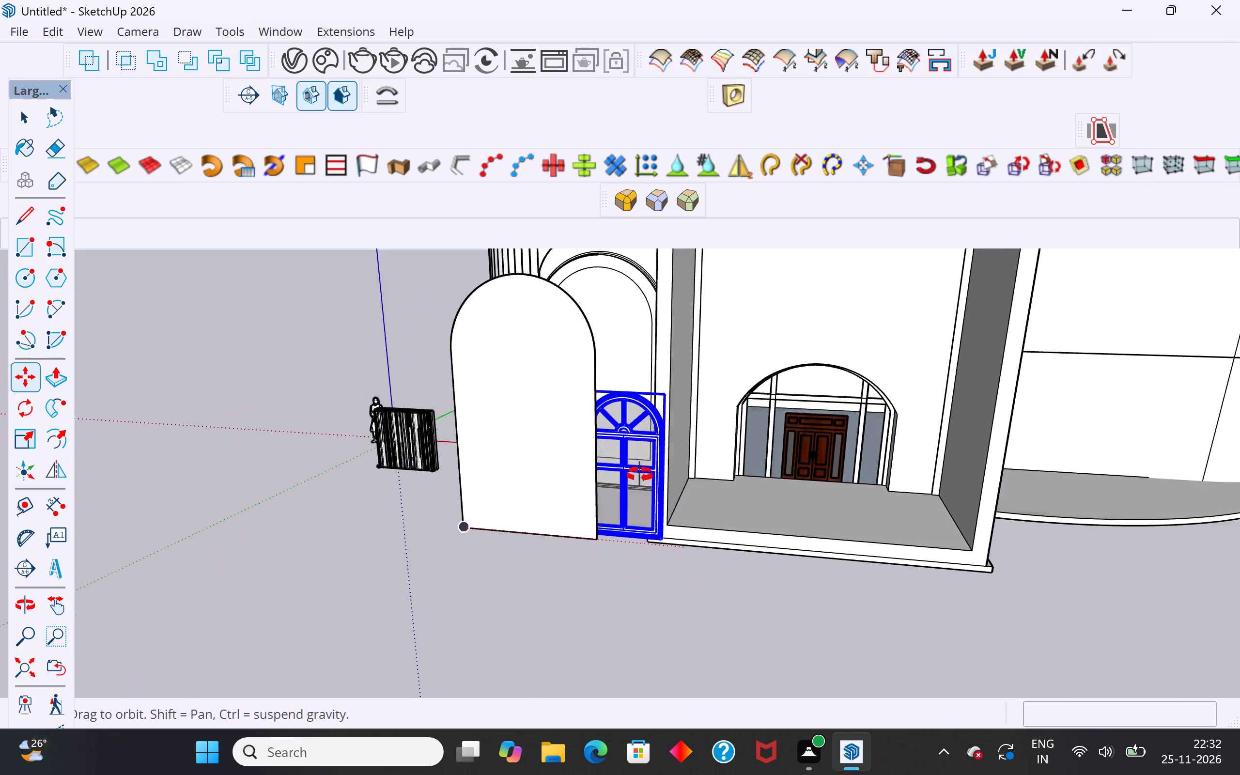
middle_drag(640, 475, 645, 467)
click(17, 123)
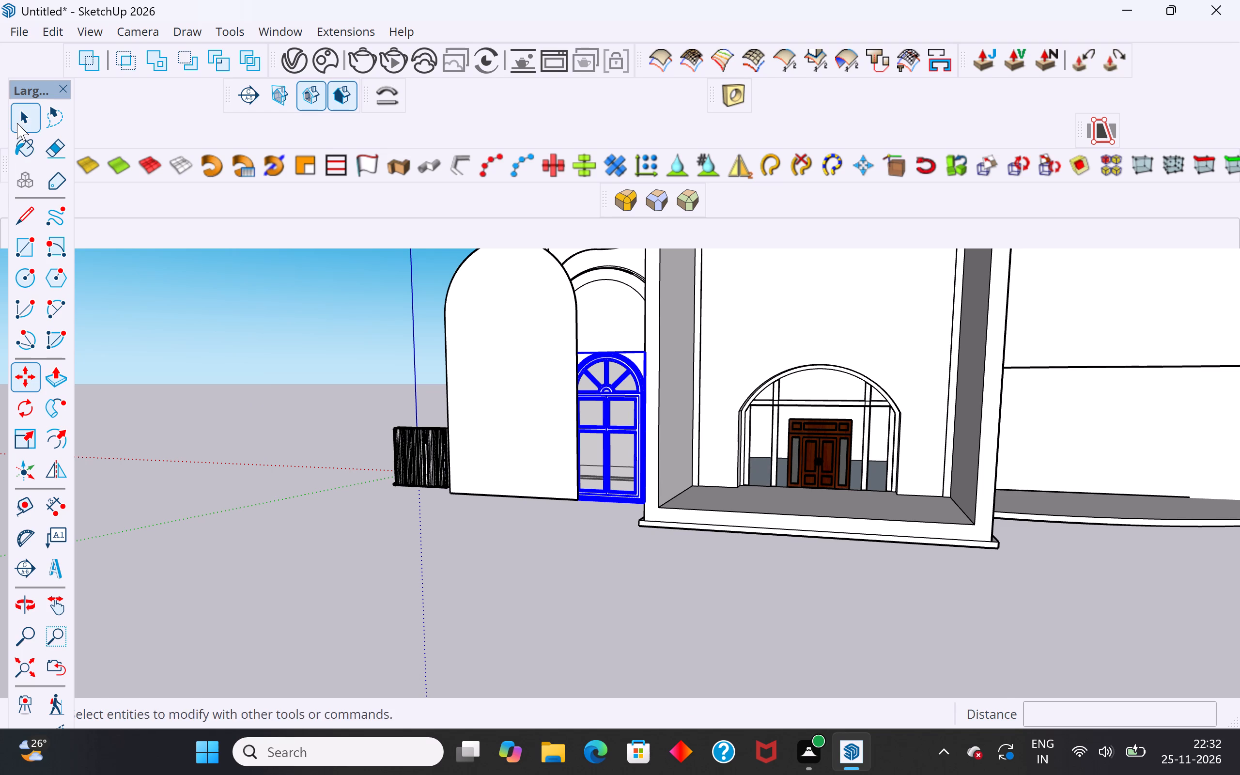
click(137, 275)
Move the arched window by its bottom corner onto the bottom corner of the copied arch face.
scroll(659, 466, up, 1)
middle_drag(661, 465, 604, 482)
scroll(523, 502, up, 3)
click(555, 490)
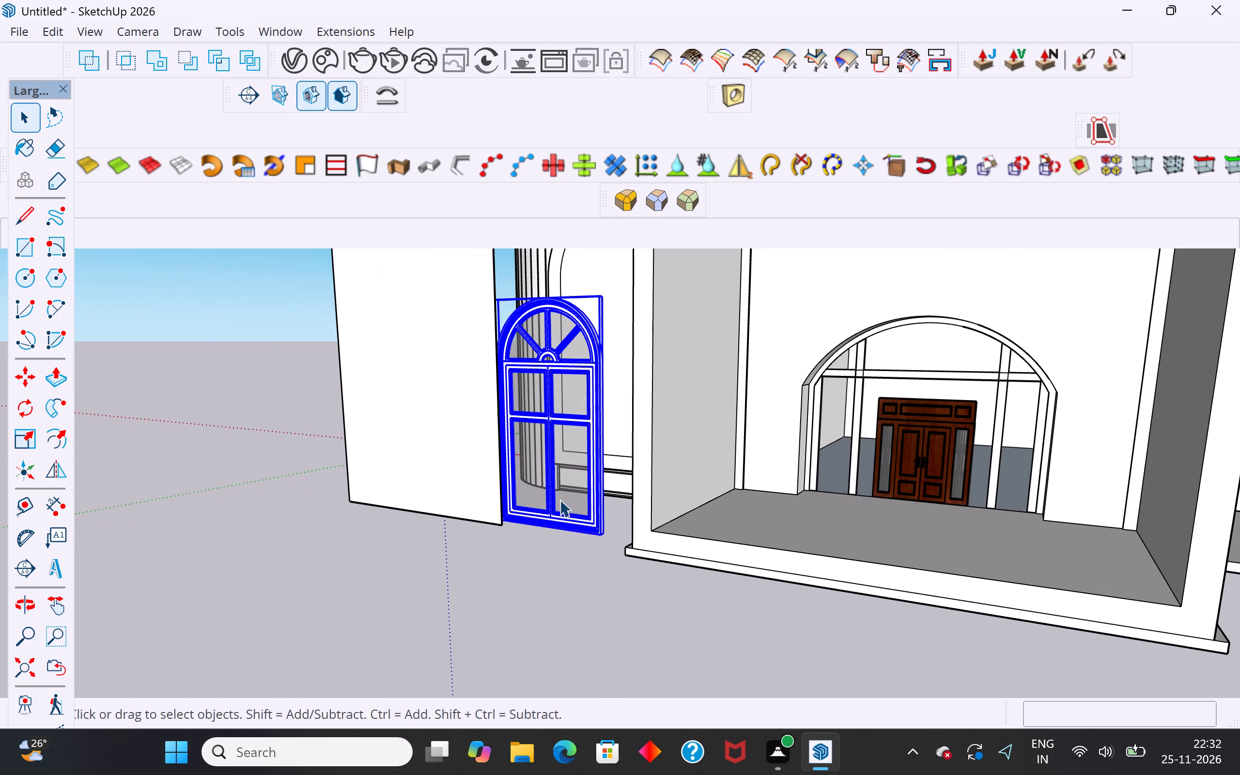
middle_drag(586, 527, 1072, 640)
scroll(891, 541, up, 3)
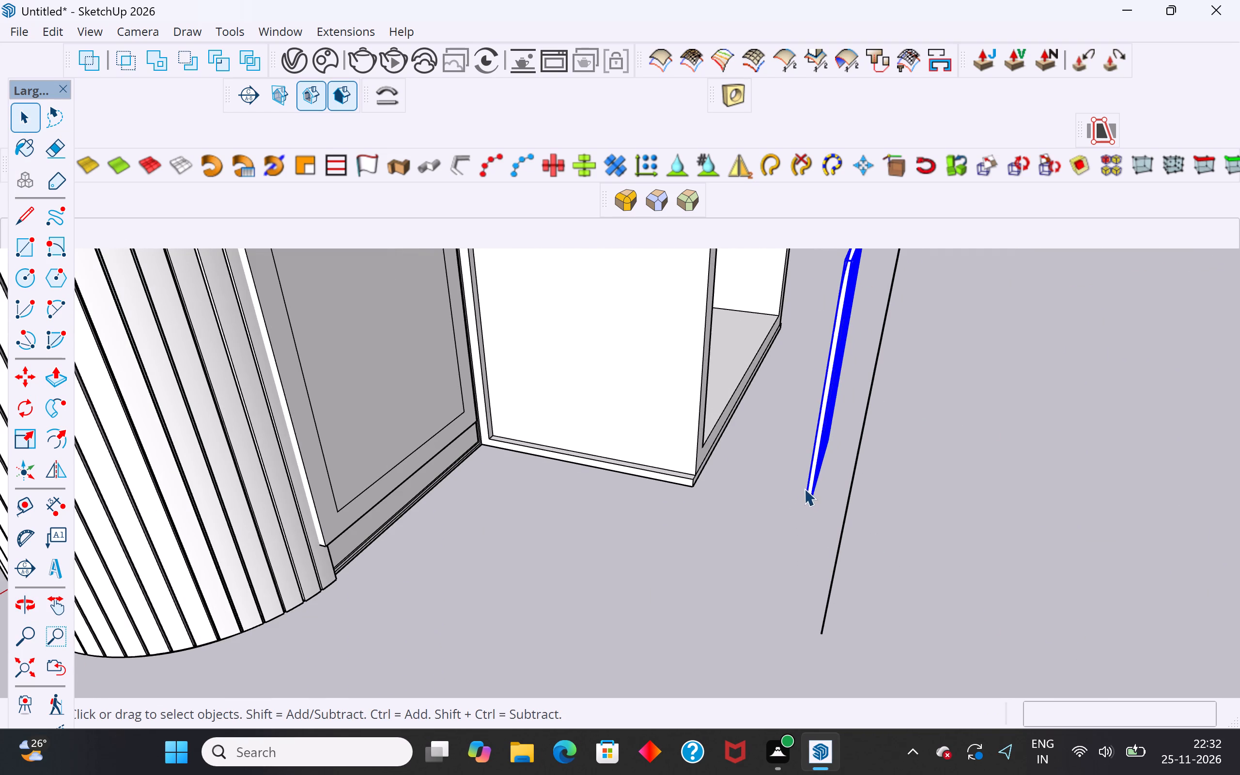
key(m)
click(811, 502)
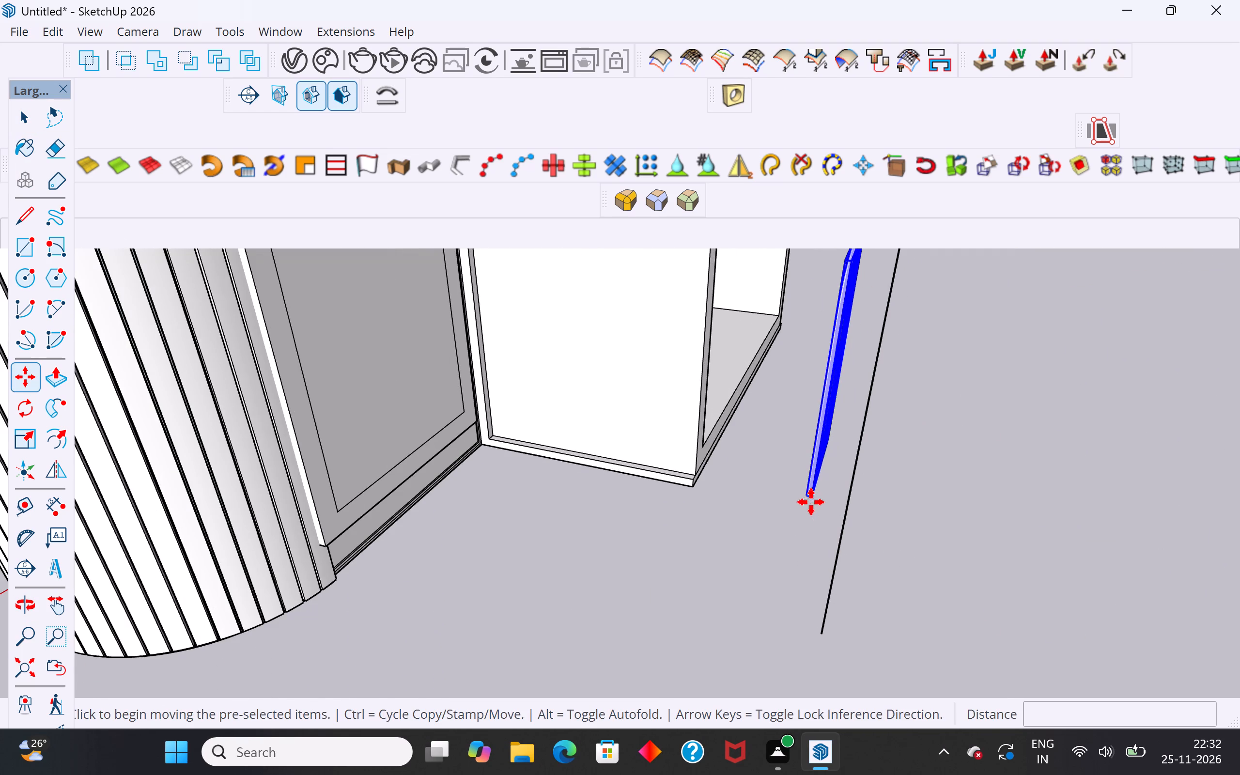
click(819, 634)
Scale the window's width by about 1.81 along the red axis to match the arch face's side edge.
middle_drag(955, 562, 674, 542)
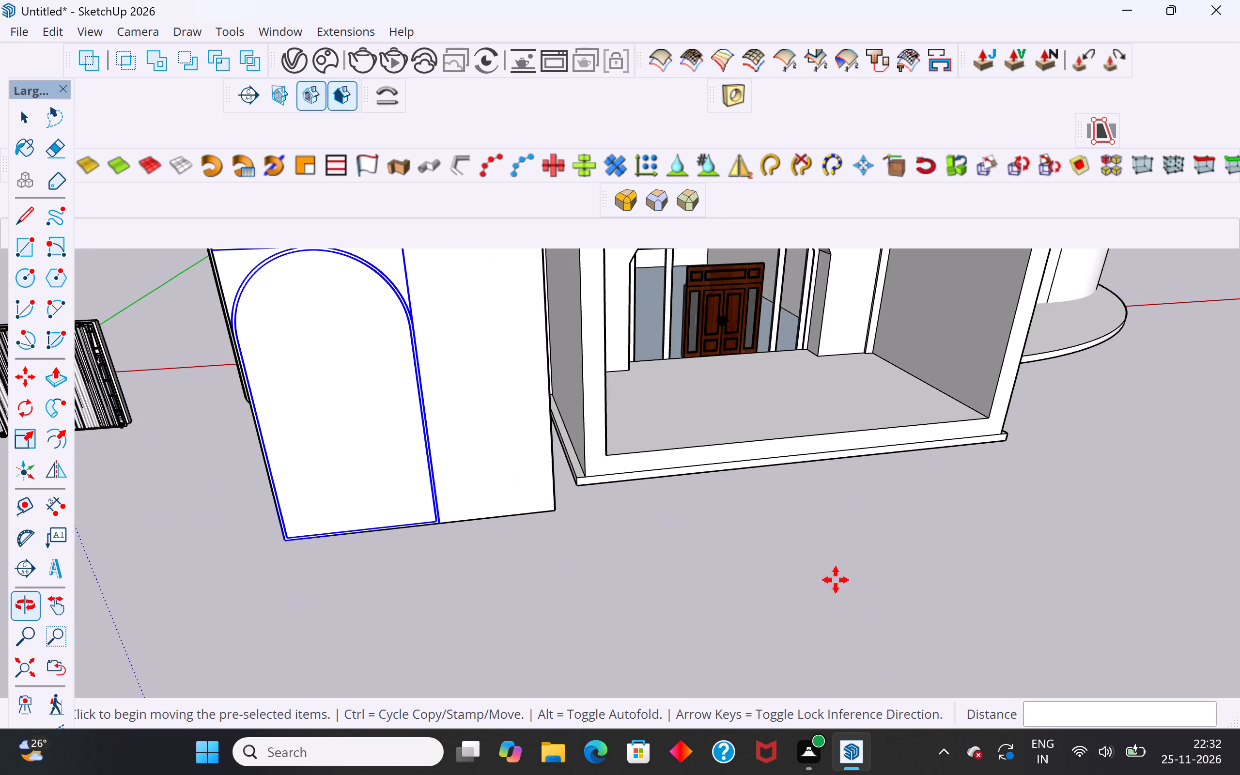
scroll(846, 587, down, 5)
middle_drag(830, 563, 815, 524)
scroll(869, 619, down, 5)
middle_drag(866, 575, 843, 511)
scroll(798, 676, down, 6)
scroll(728, 347, up, 4)
scroll(614, 439, down, 3)
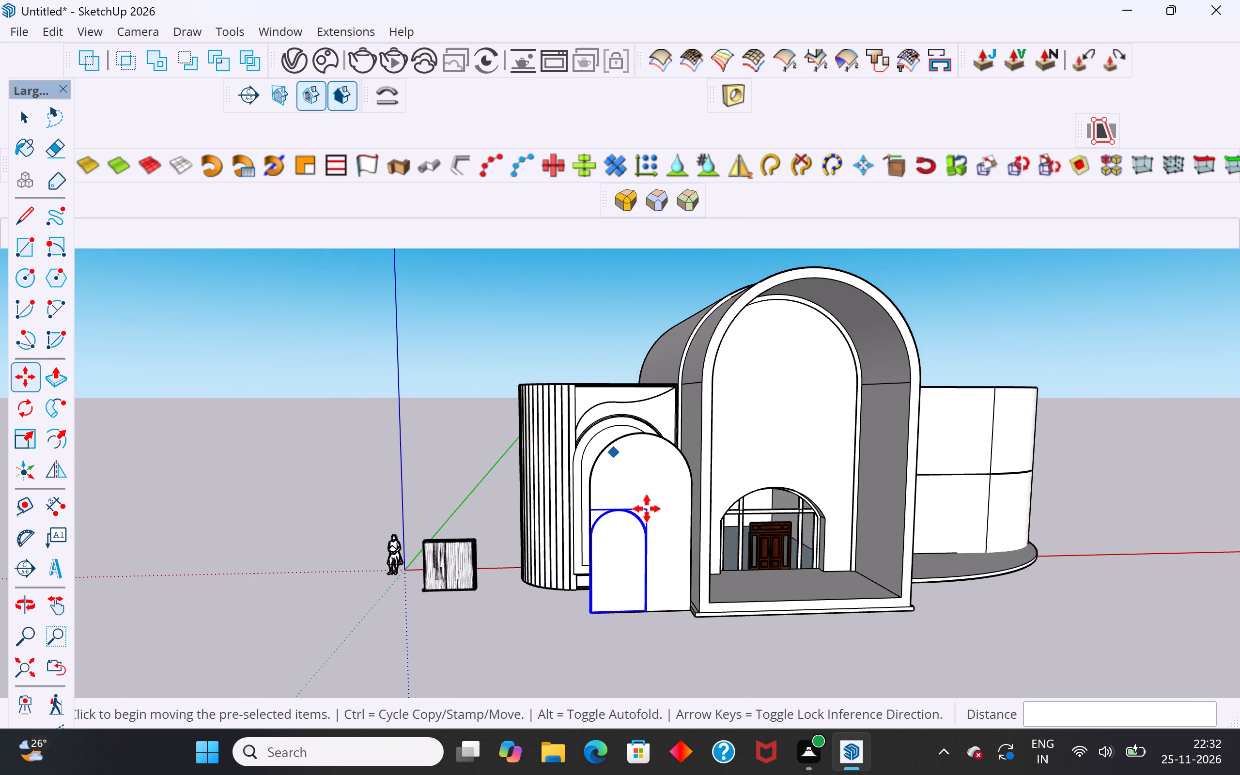
scroll(689, 591, up, 3)
key(s)
scroll(627, 544, up, 4)
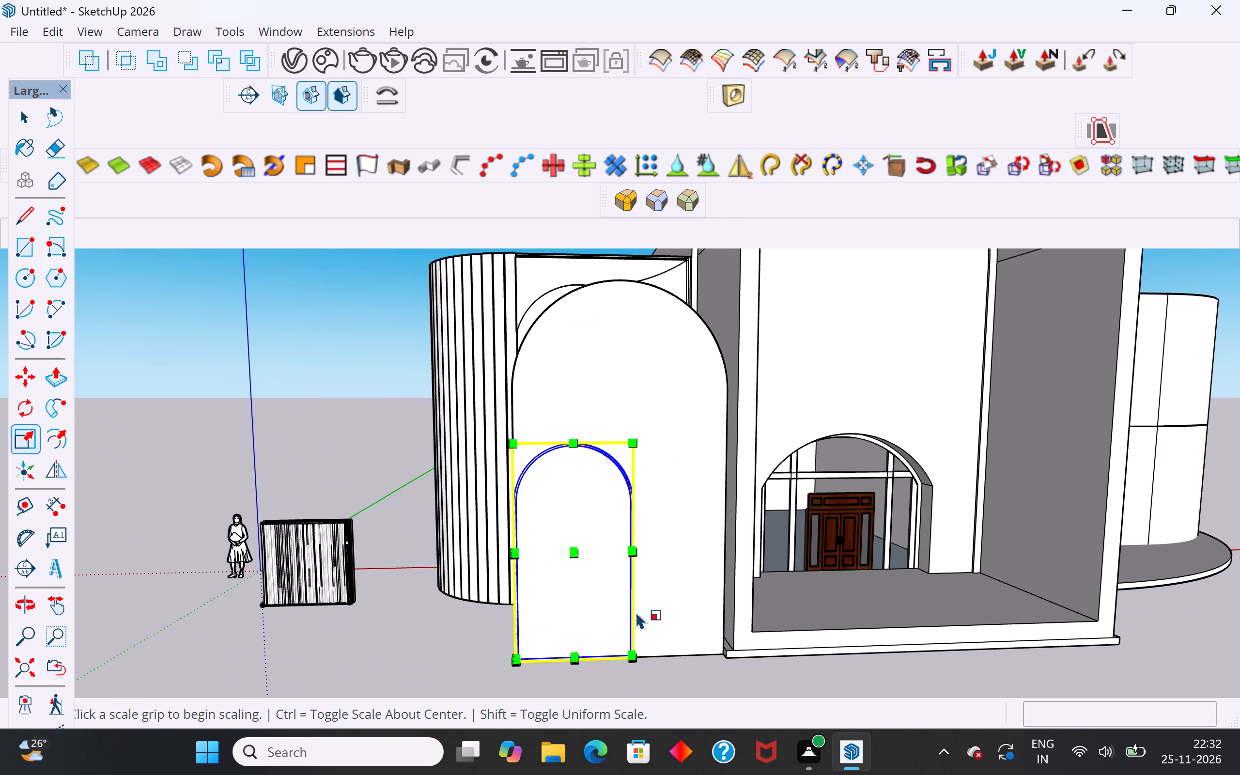
scroll(677, 559, up, 1)
middle_drag(695, 582, 618, 633)
scroll(565, 622, up, 9)
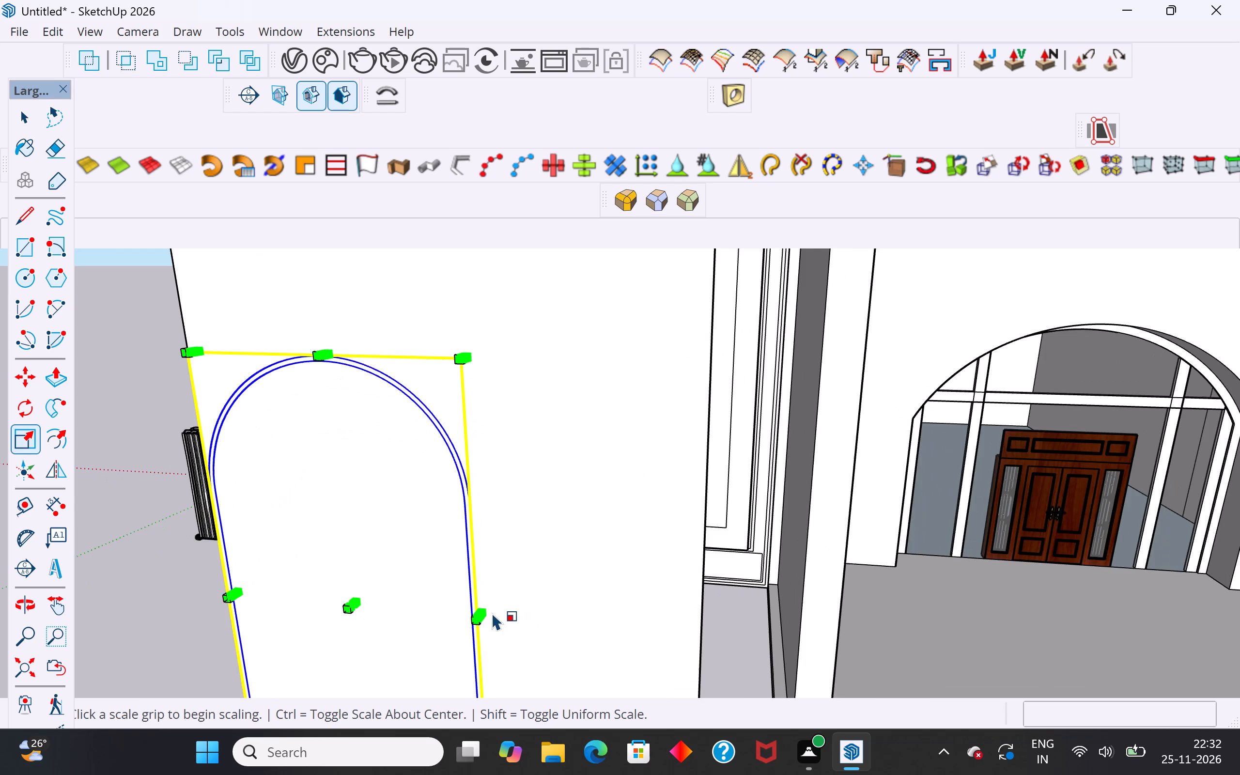
scroll(492, 613, up, 7)
click(467, 618)
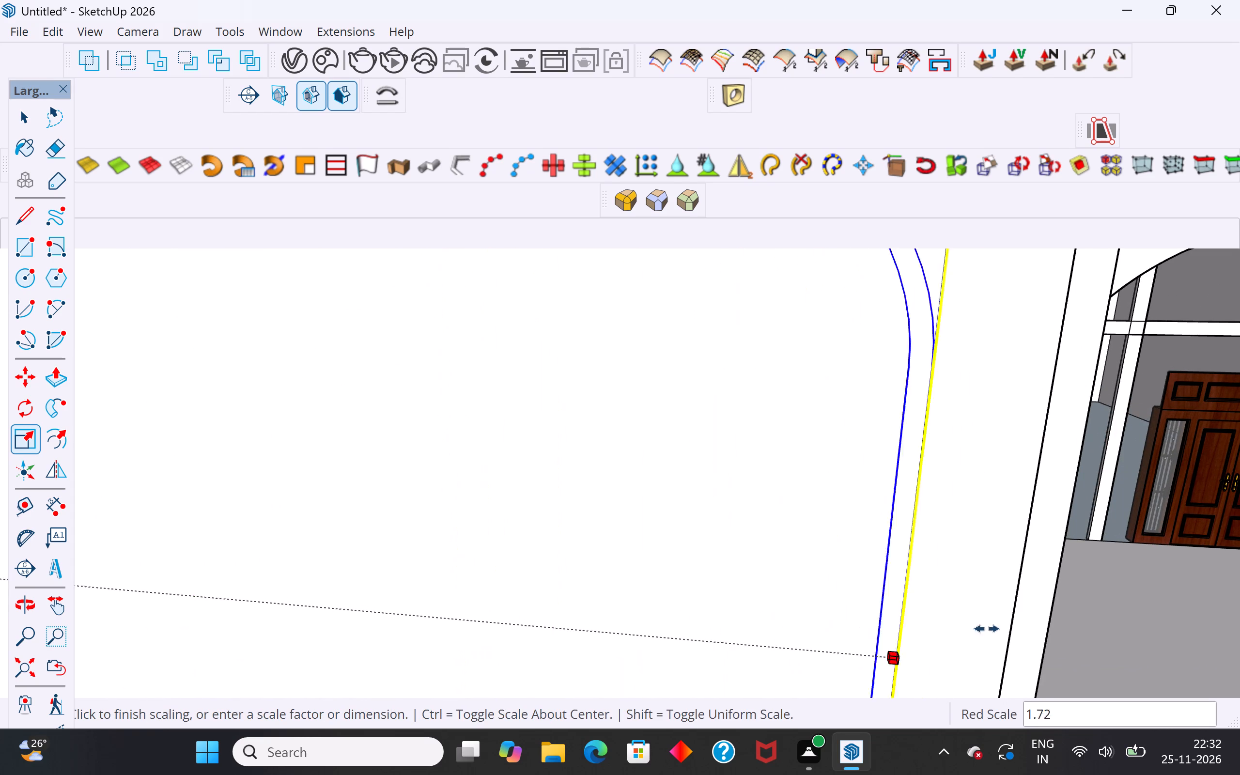
scroll(1016, 623, down, 4)
scroll(1010, 615, up, 1)
scroll(1008, 613, down, 6)
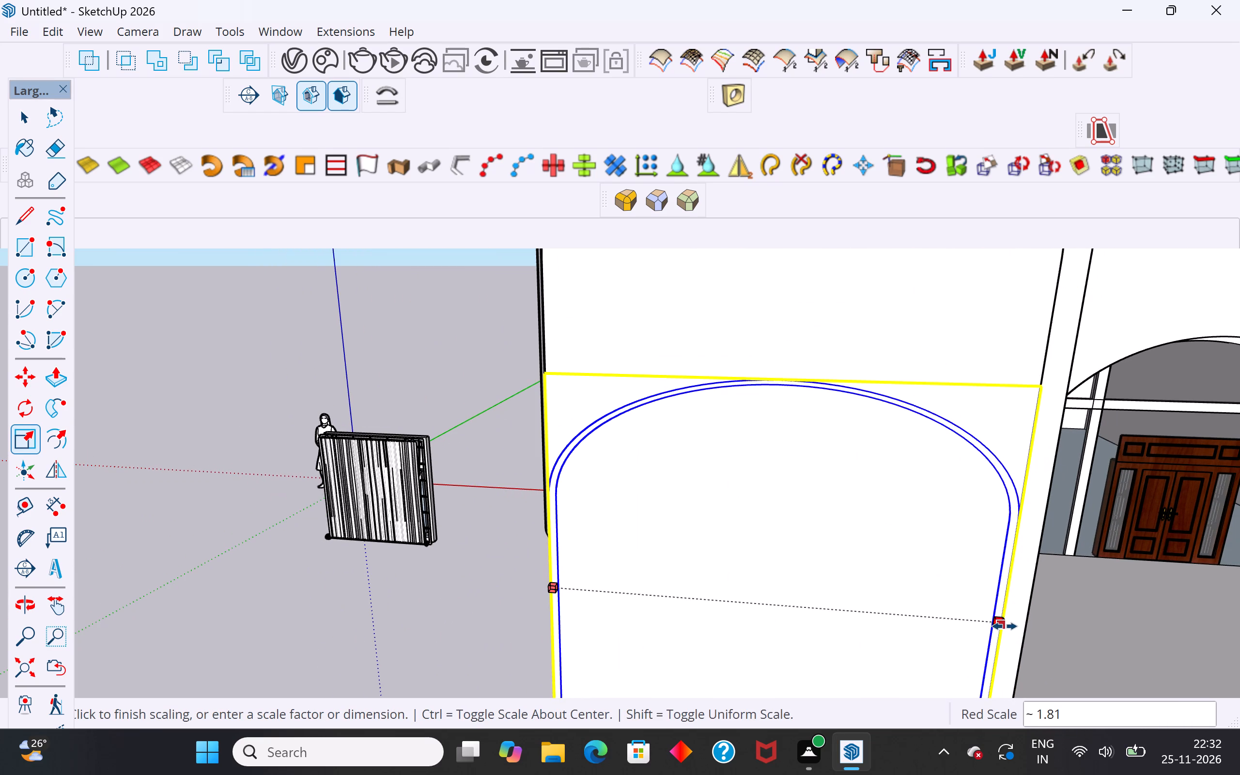
scroll(1001, 619, down, 5)
middle_drag(970, 578, 895, 468)
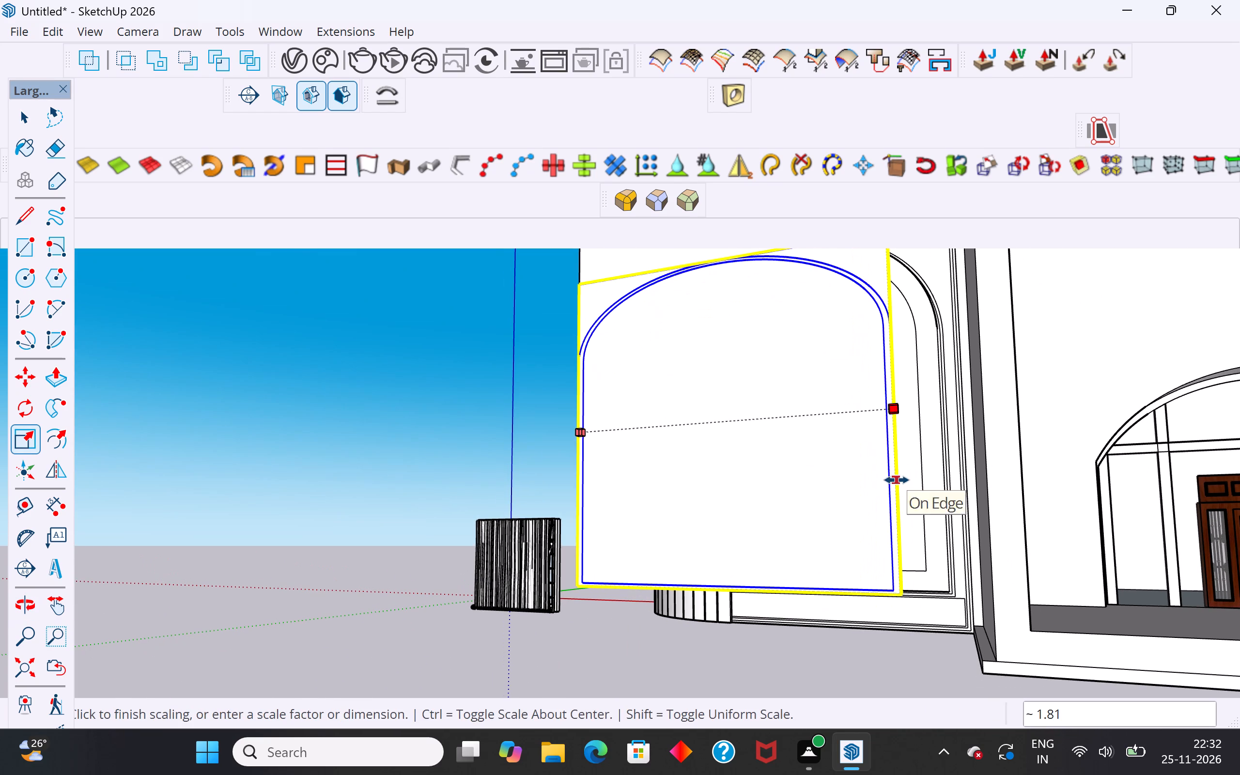
click(897, 480)
Scale the window's height by about 1.72 along the blue axis up to the top of the arch face.
middle_drag(881, 591, 954, 717)
middle_drag(844, 438, 832, 532)
scroll(821, 585, up, 2)
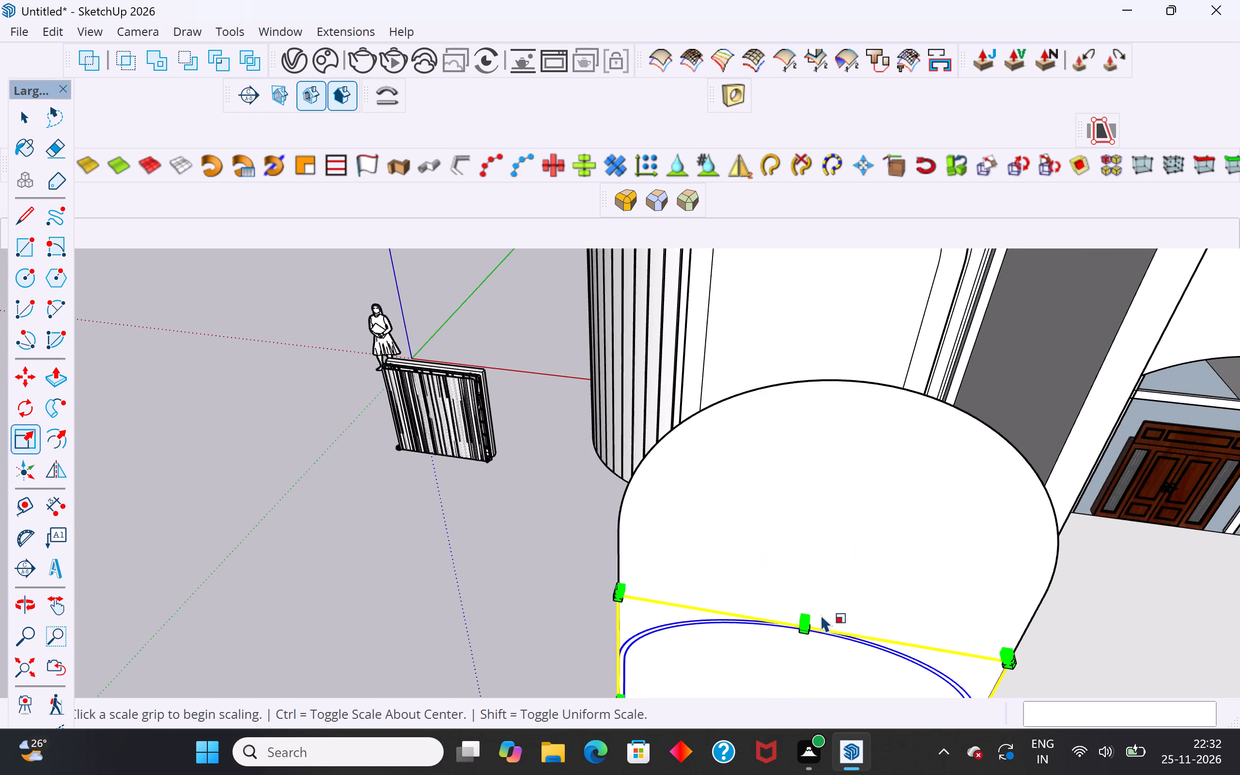
scroll(821, 615, up, 6)
click(804, 624)
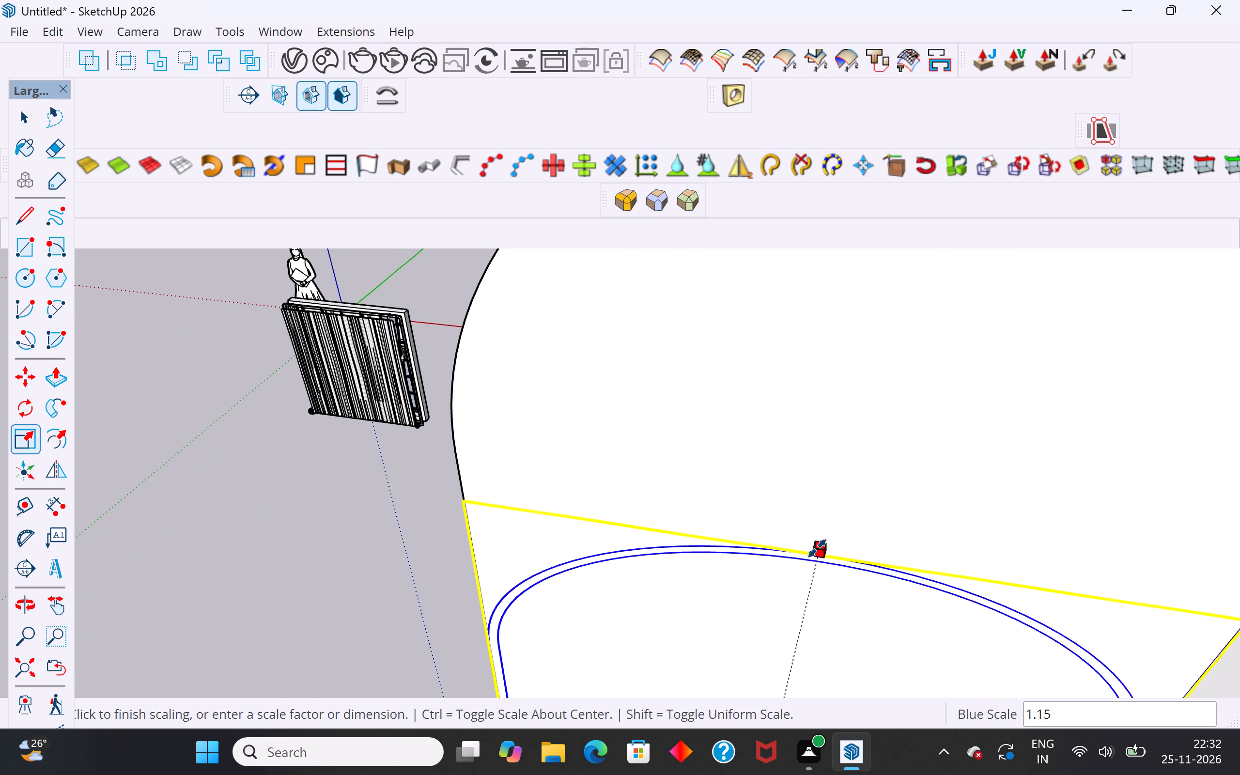
scroll(816, 547, down, 10)
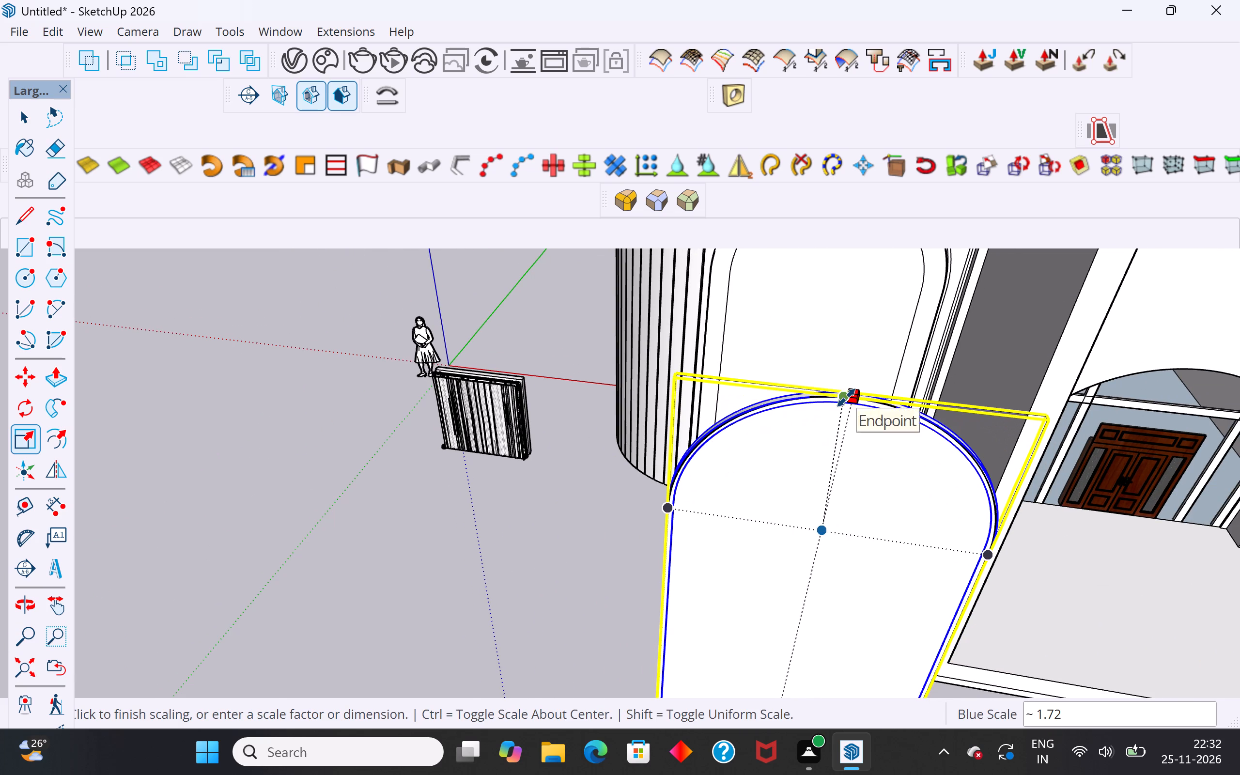
click(846, 398)
click(31, 113)
click(377, 520)
Copy the scaled arched window by its bottom corner about 4' 11" clear of the arch face.
middle_drag(597, 559, 900, 560)
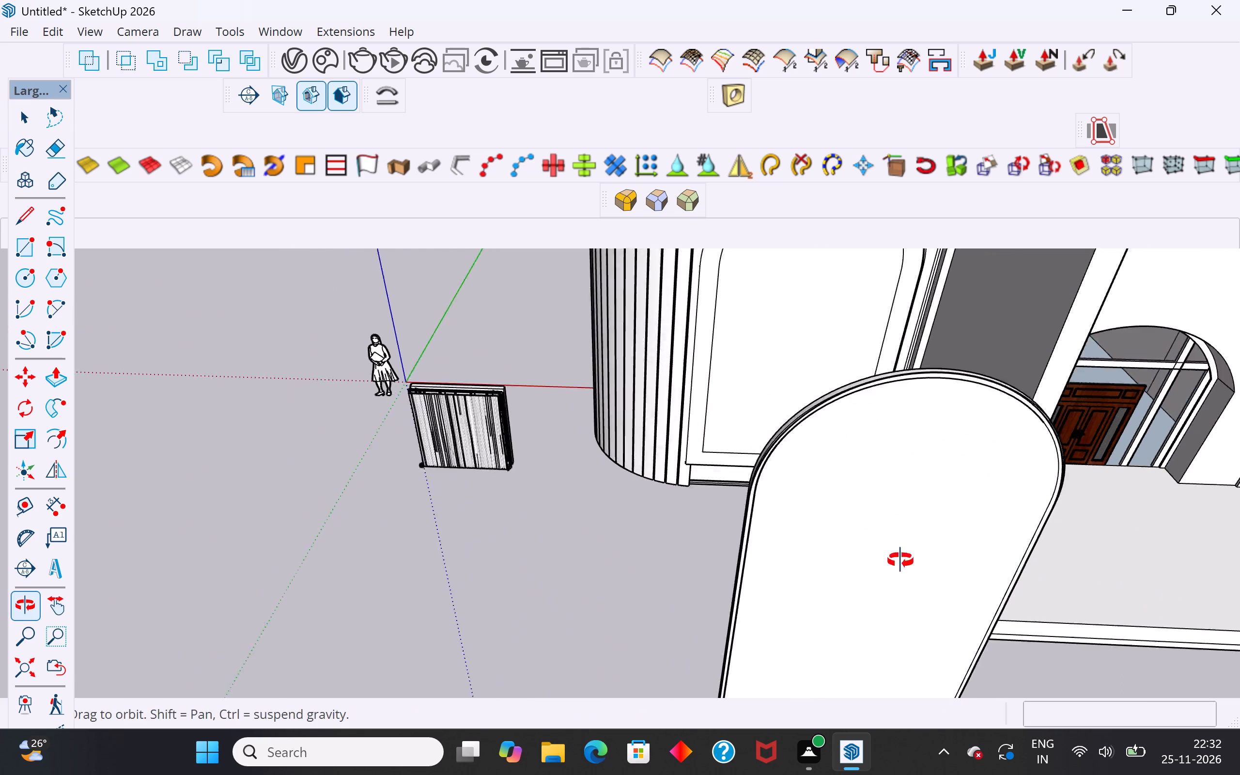
middle_drag(900, 560, 1068, 589)
scroll(786, 543, down, 5)
middle_drag(860, 498, 953, 430)
scroll(837, 356, up, 8)
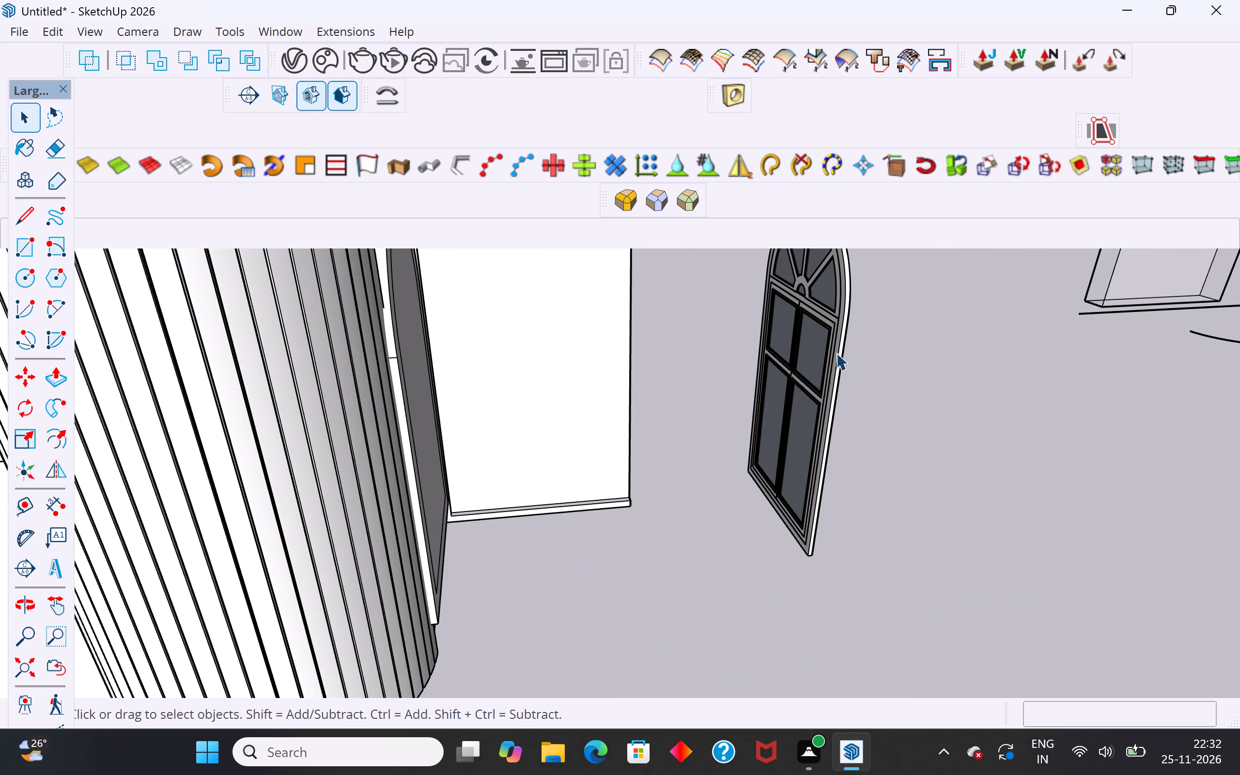
scroll(842, 338, up, 9)
click(805, 364)
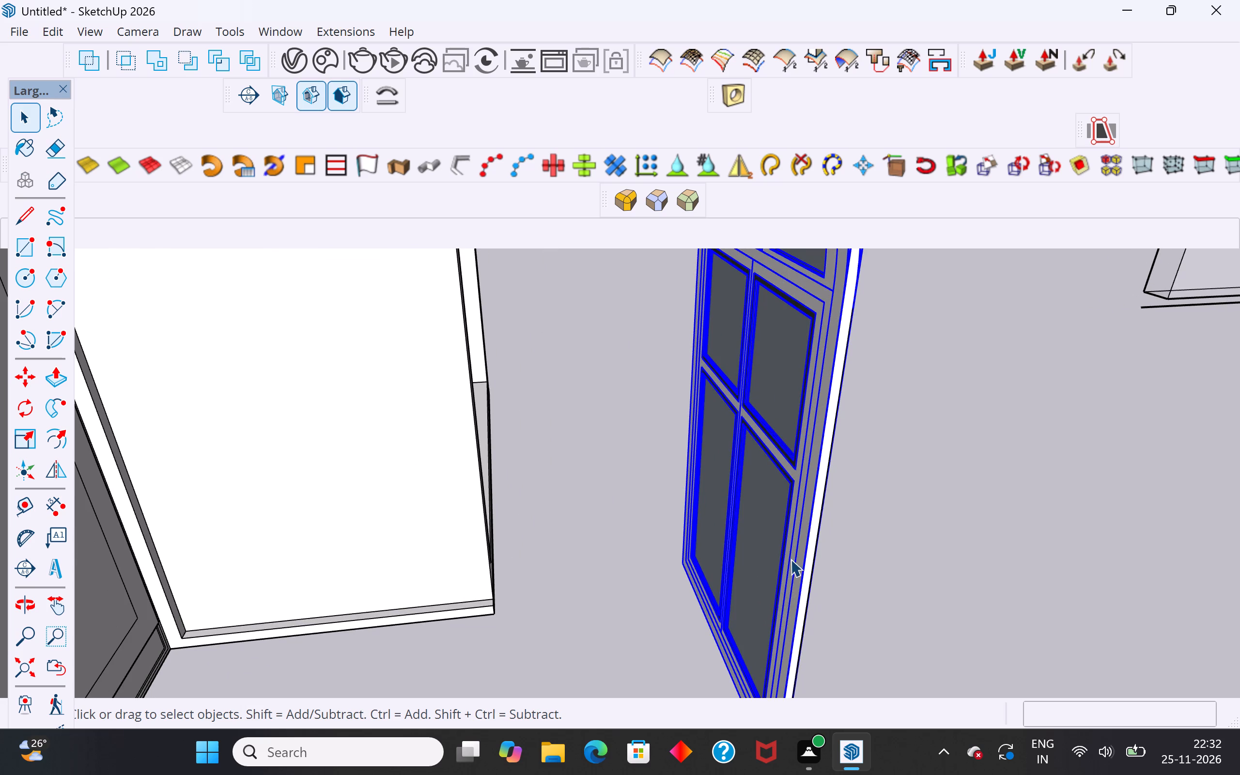
key(m)
scroll(793, 435, down, 4)
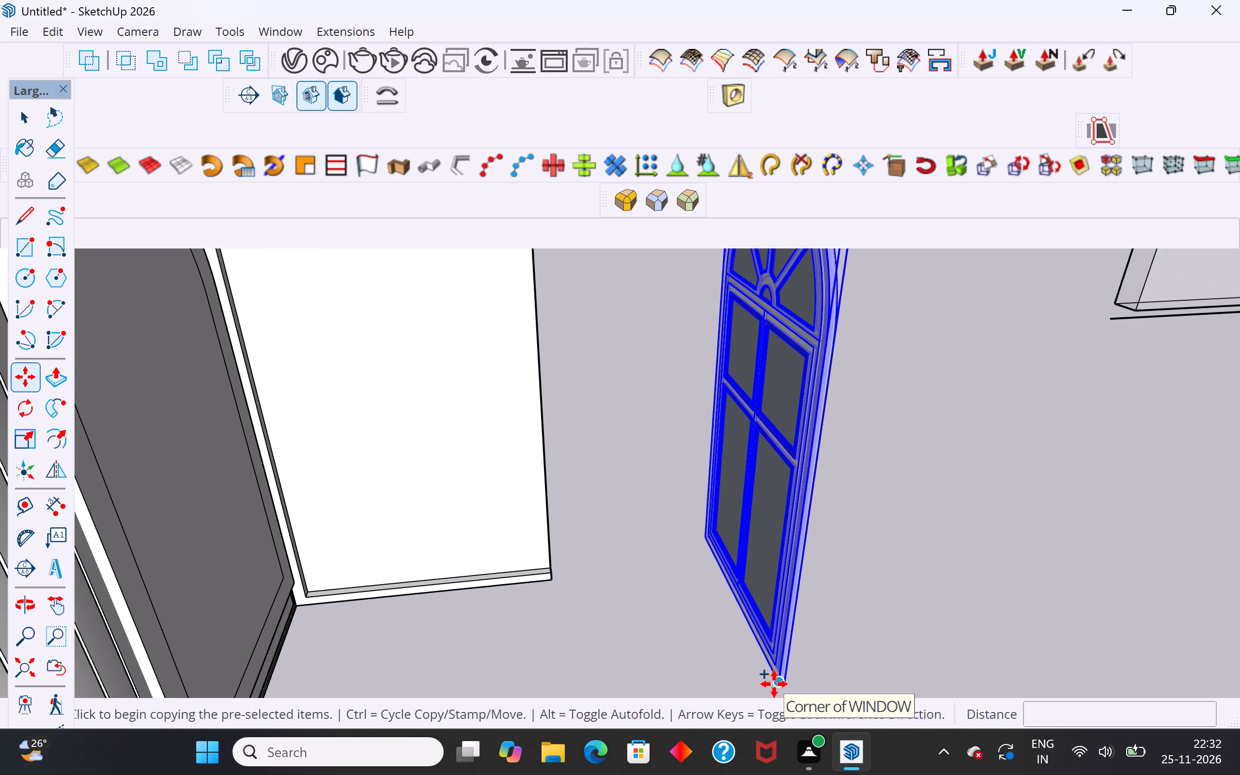
click(774, 684)
click(640, 694)
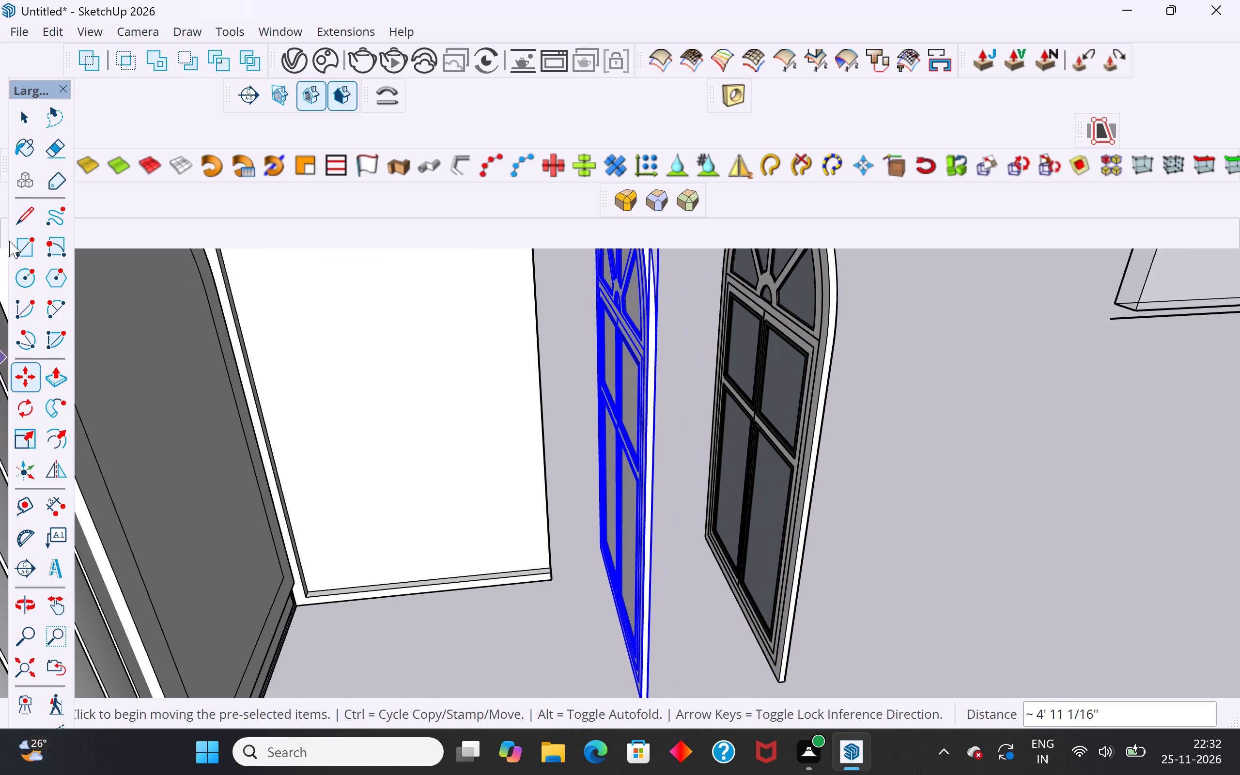
Delete the outer of the two free-standing arched windows, keeping the one nearer the building.
click(32, 108)
click(544, 647)
scroll(633, 565, down, 5)
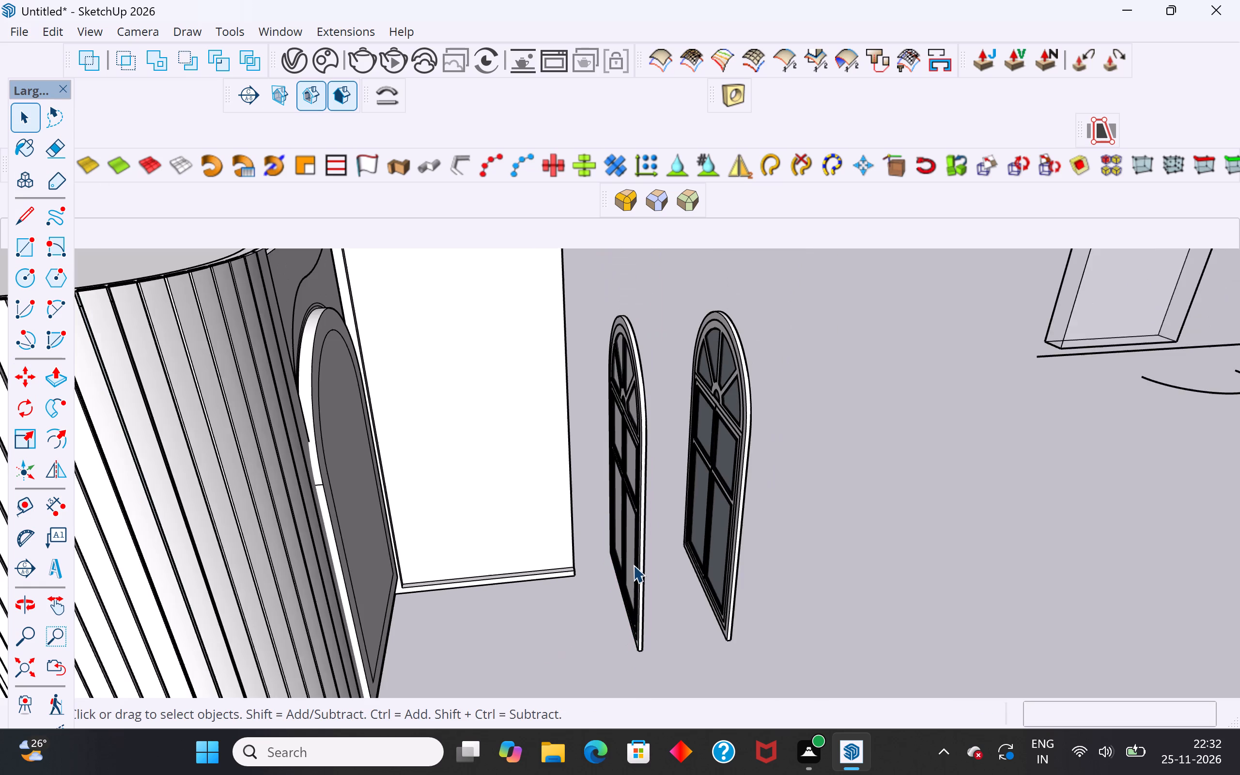
middle_drag(780, 600, 708, 578)
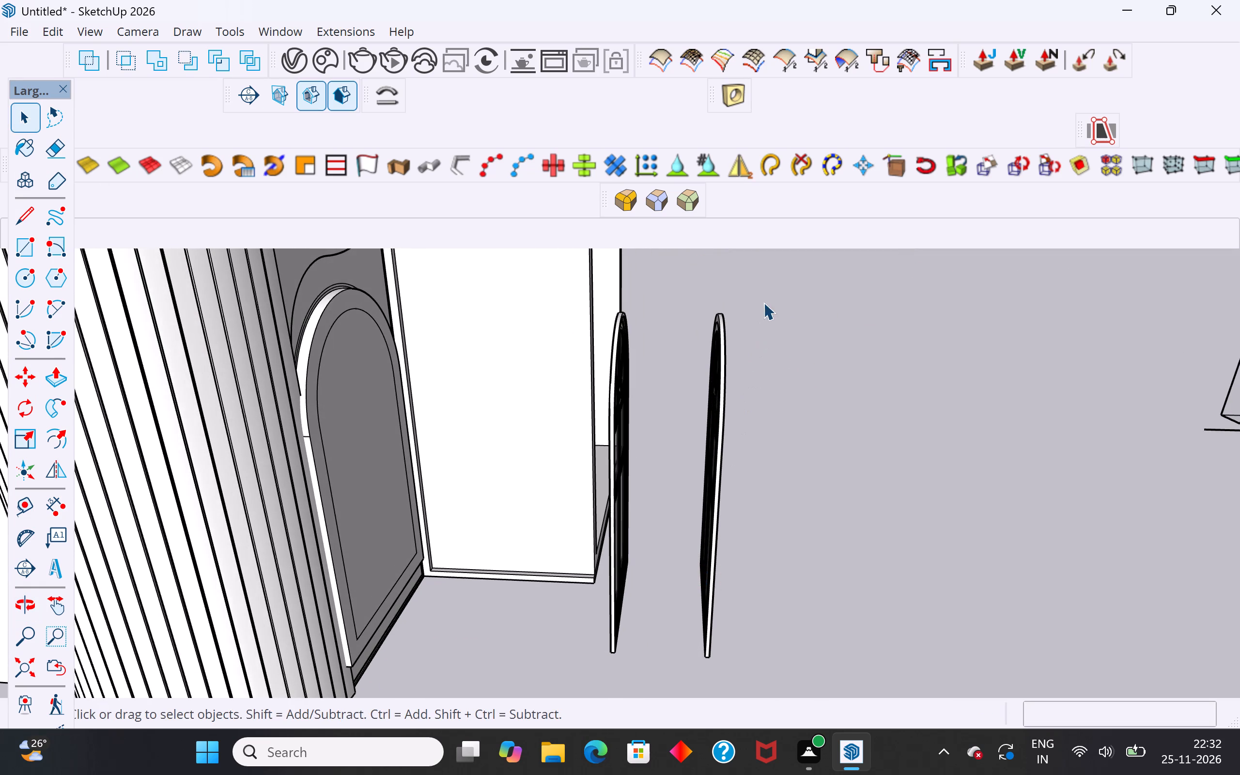
drag(763, 293, 673, 675)
key(Delete)
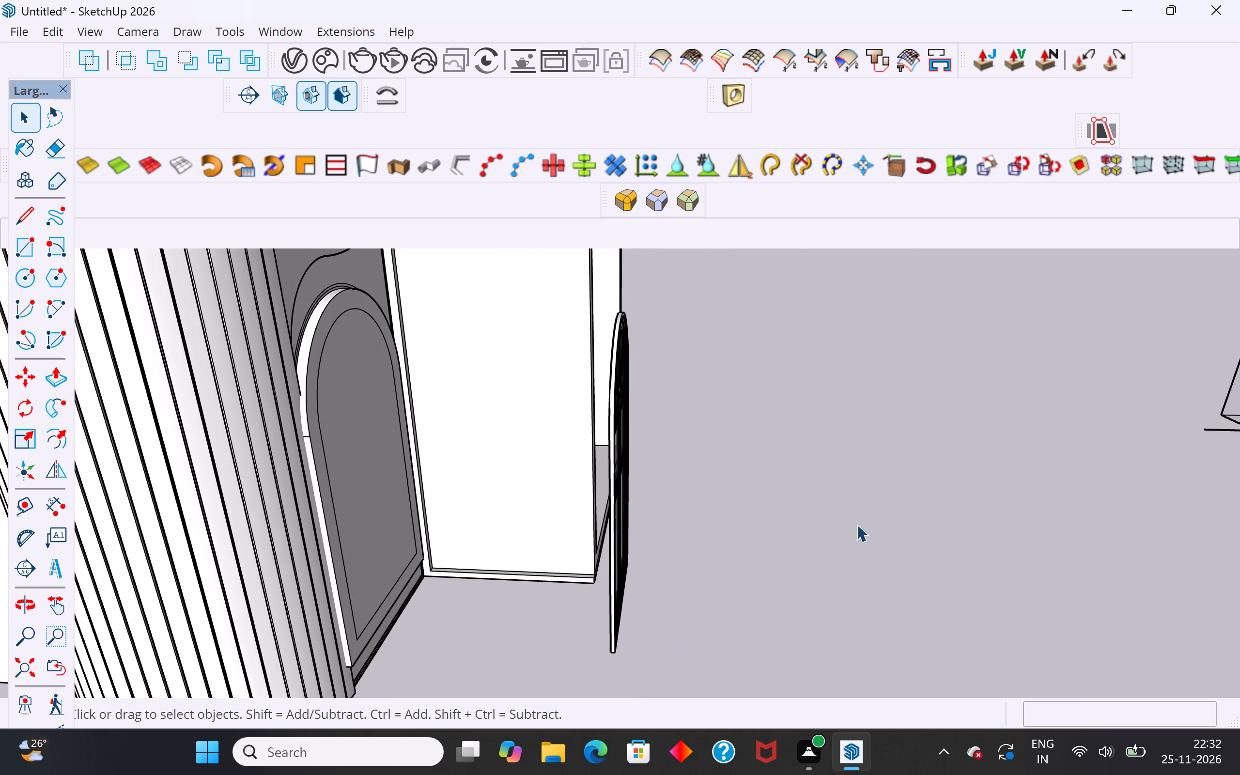
Delete the inner face filling the side arch beside the fluted wall, leaving an open hole.
middle_drag(962, 495, 864, 458)
click(379, 483)
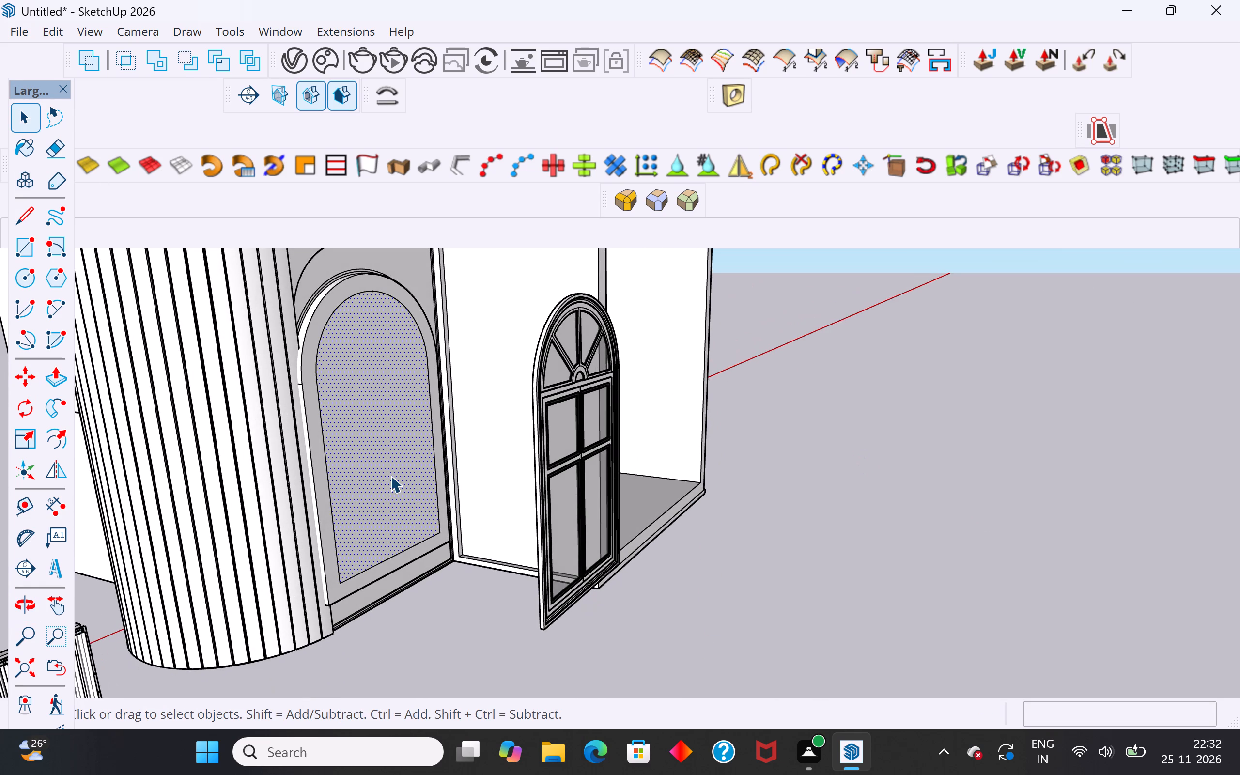
key(Delete)
Move the remaining arched window by its bottom corner onto the inner bottom corner of the side arch opening.
click(548, 605)
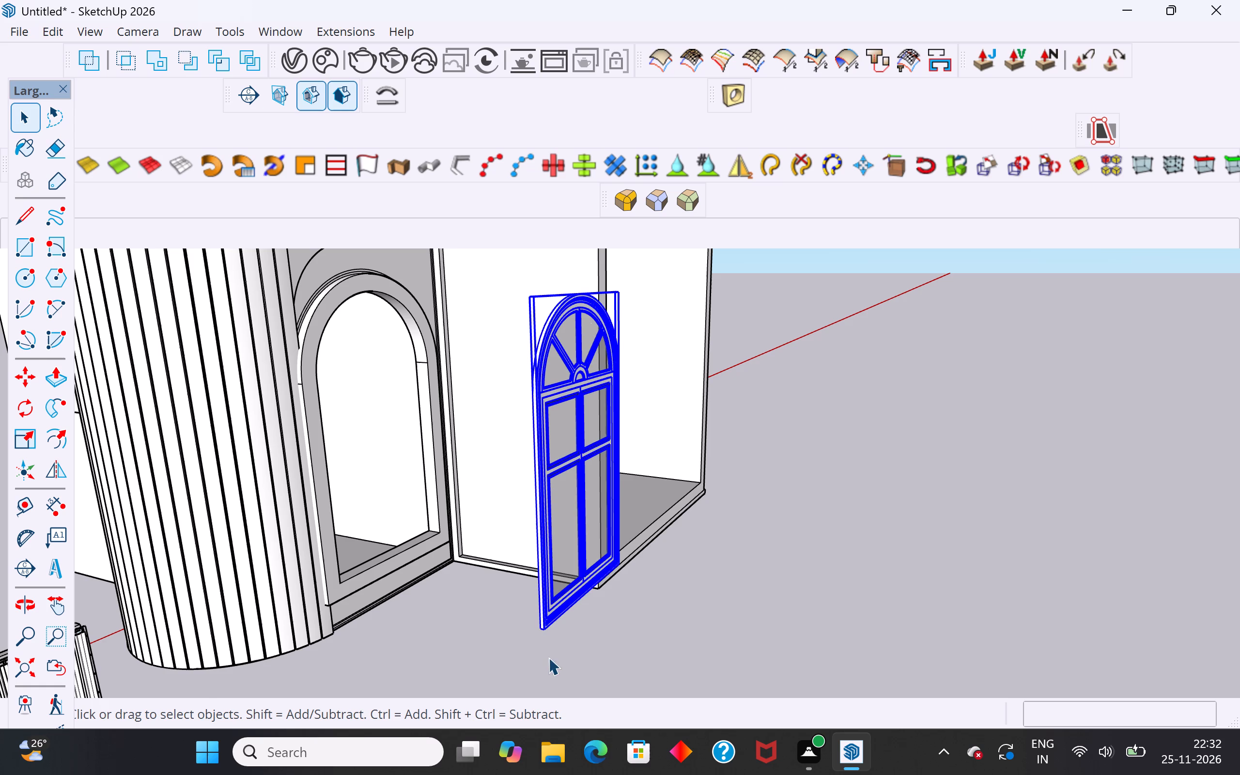
key(m)
scroll(554, 632, up, 10)
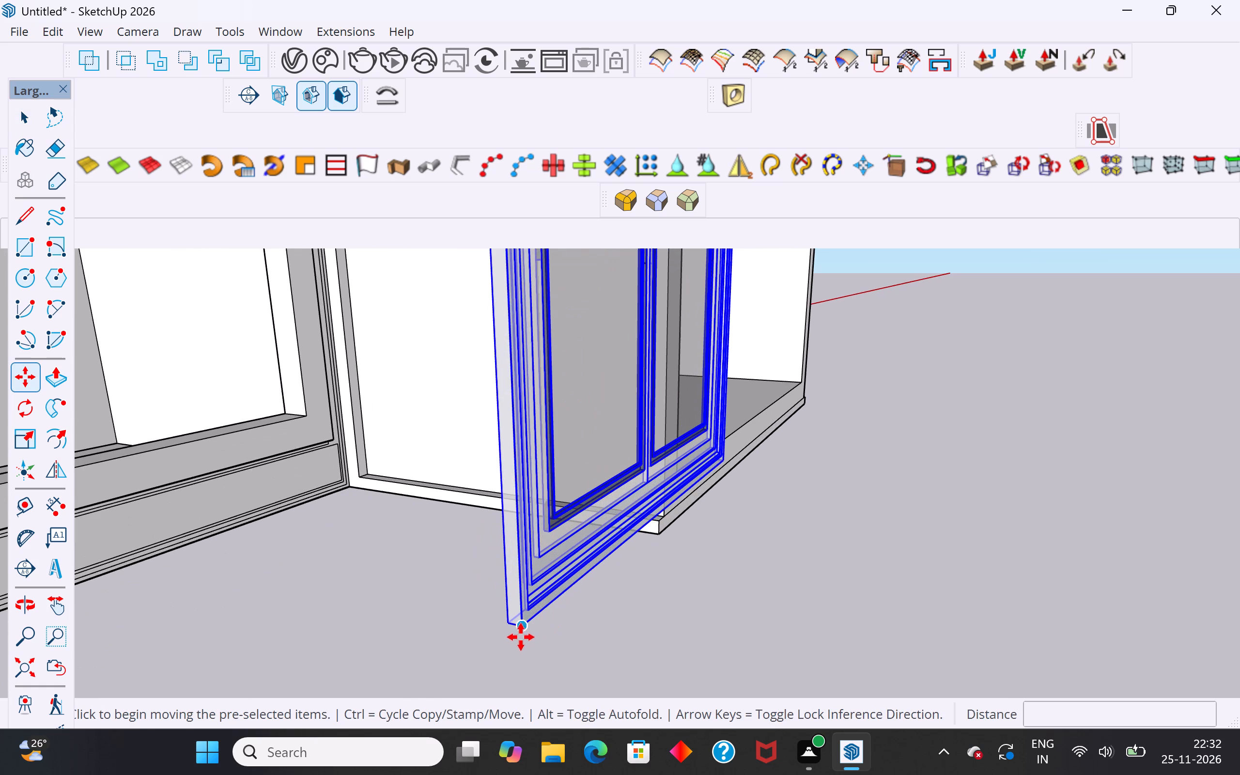
click(527, 631)
scroll(1101, 531, down, 6)
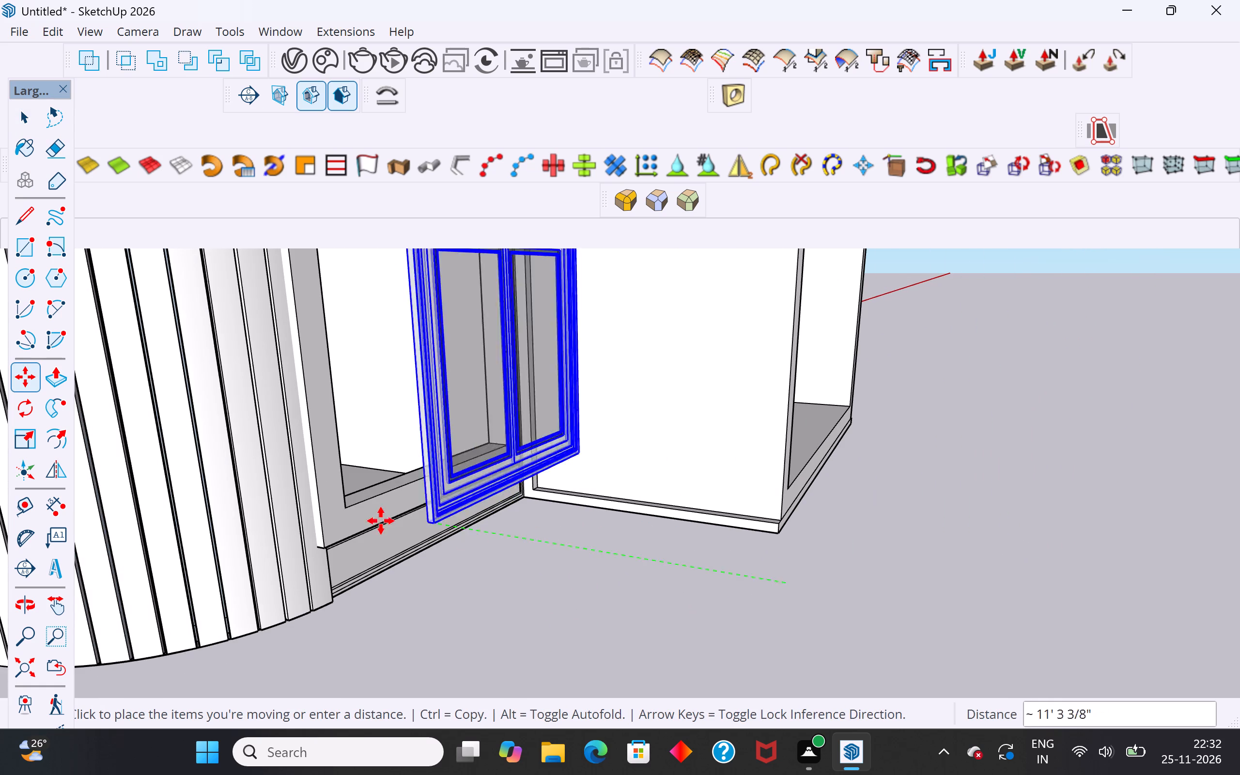
click(346, 509)
scroll(626, 631, down, 5)
middle_drag(955, 538, 725, 511)
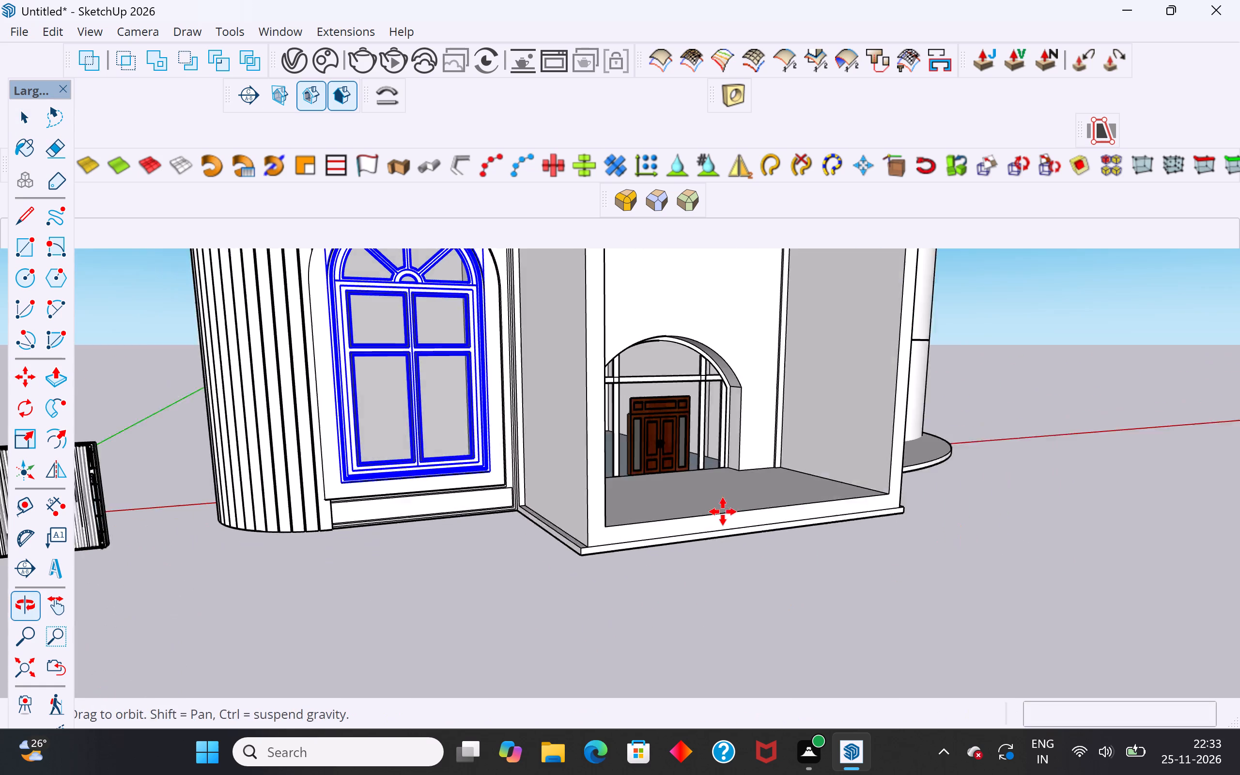
scroll(709, 550, down, 6)
scroll(582, 579, down, 6)
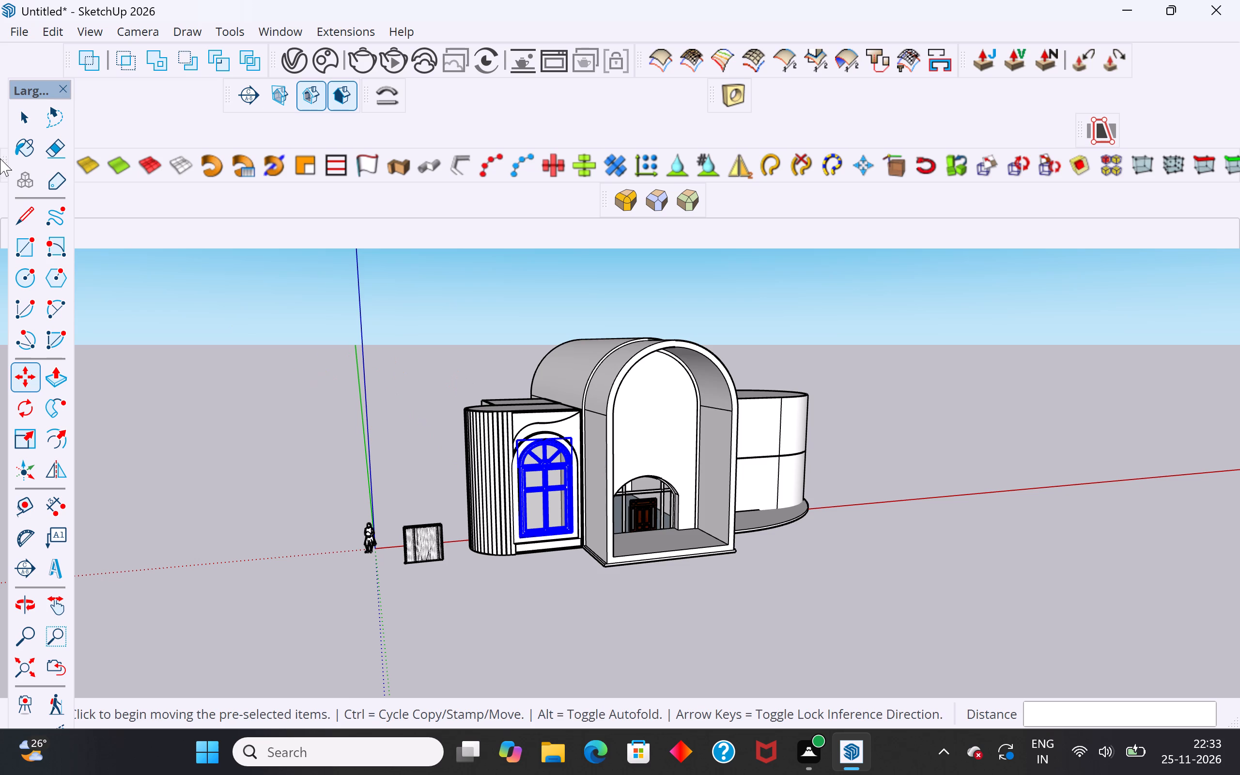
click(17, 109)
click(183, 384)
Delete the stray tall box and the loose line and arc standing away from the building.
middle_drag(705, 625, 492, 562)
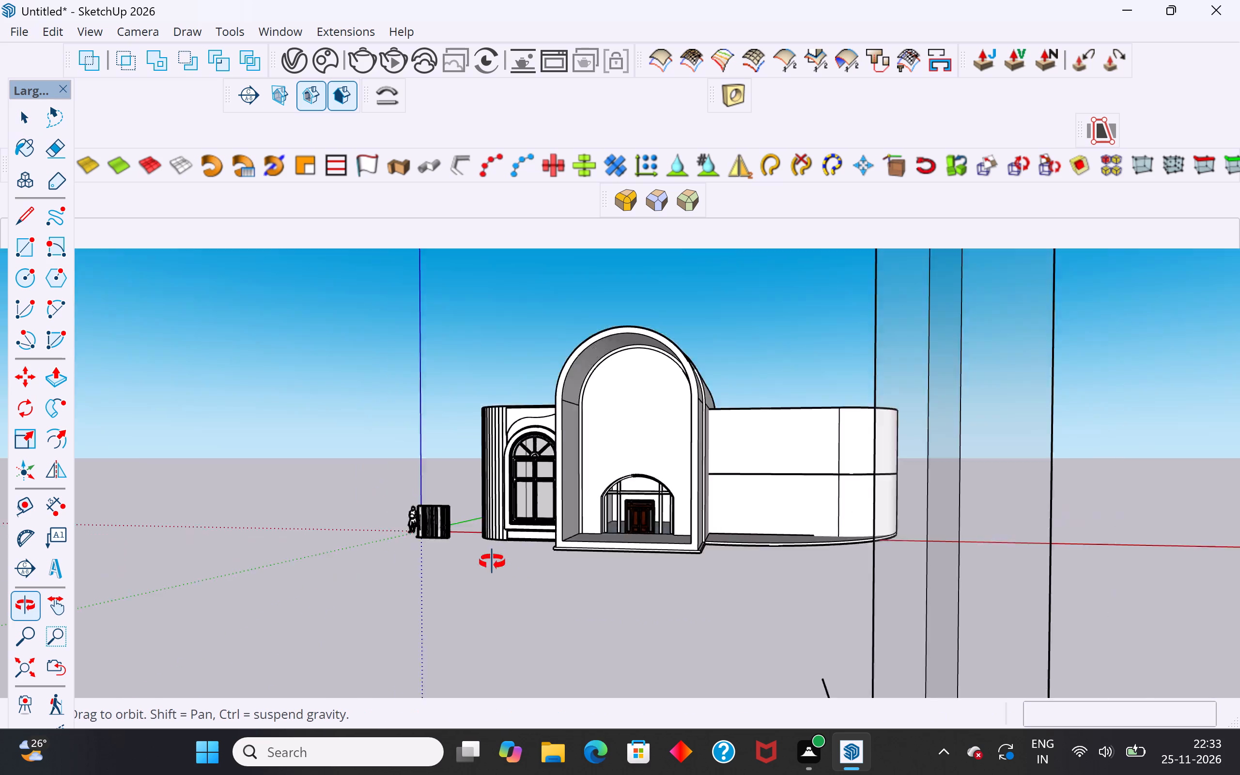
middle_drag(492, 562, 599, 582)
scroll(511, 494, down, 4)
middle_drag(622, 573, 800, 624)
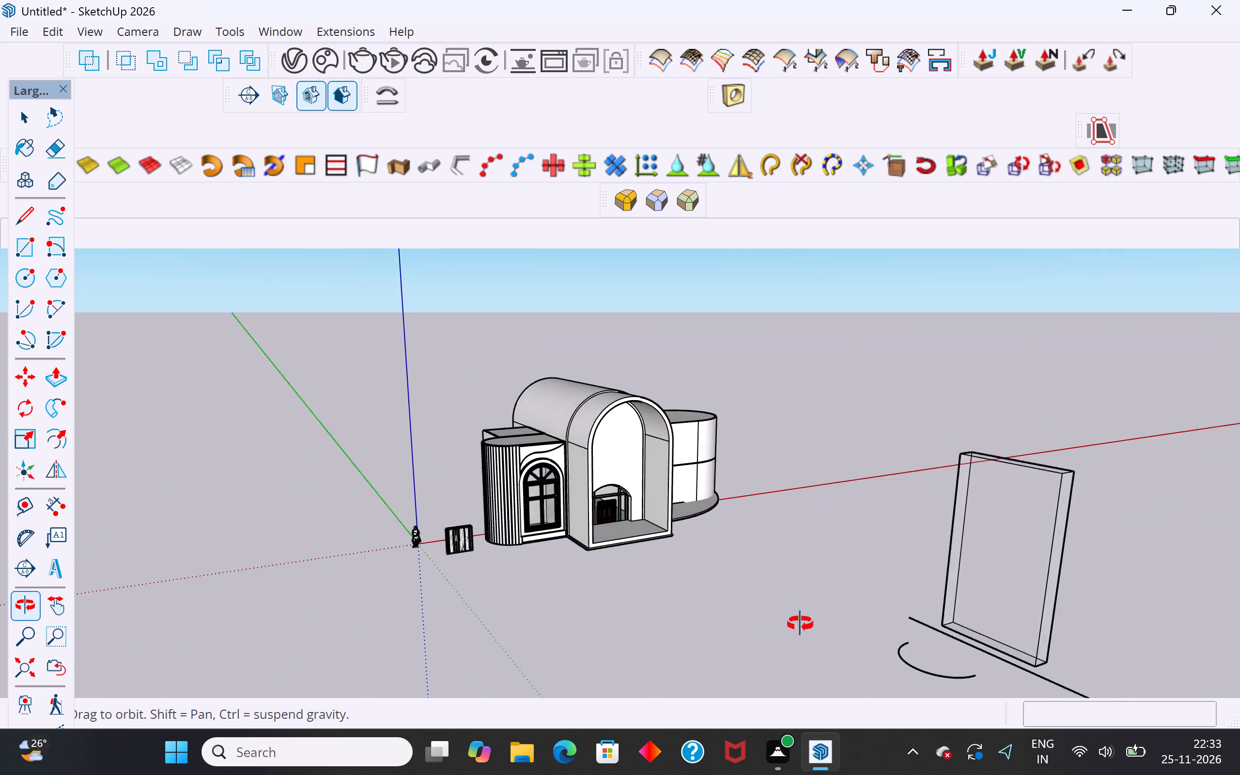
middle_drag(800, 624, 810, 620)
scroll(672, 502, down, 5)
middle_drag(697, 570, 777, 588)
drag(988, 408, 770, 615)
key(Delete)
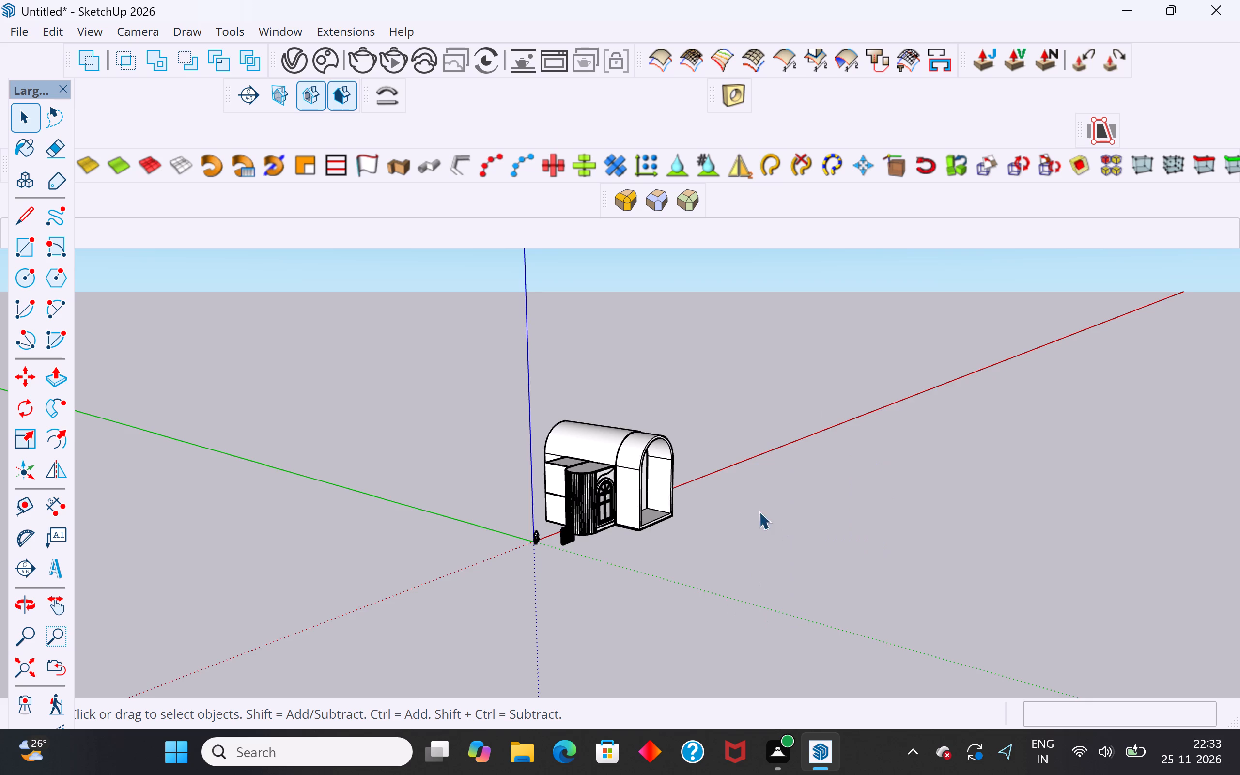
Place a horizontal Tape Measure guide about 5' 11 13/16" above the entrance door's bottom edge, level with its top.
scroll(754, 513, up, 6)
middle_drag(727, 536, 492, 487)
scroll(573, 503, up, 10)
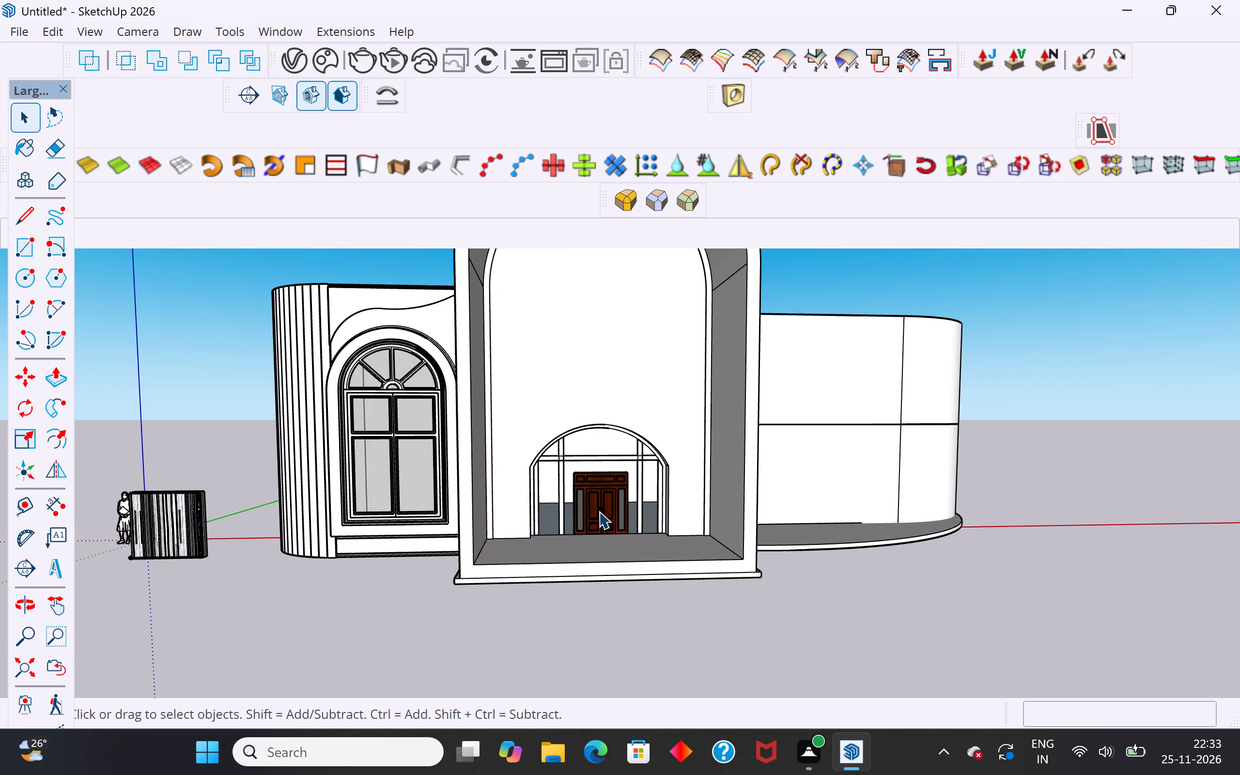
middle_drag(601, 523, 581, 534)
scroll(573, 512, up, 3)
middle_drag(564, 540, 551, 533)
scroll(550, 532, up, 3)
middle_drag(561, 527, 569, 519)
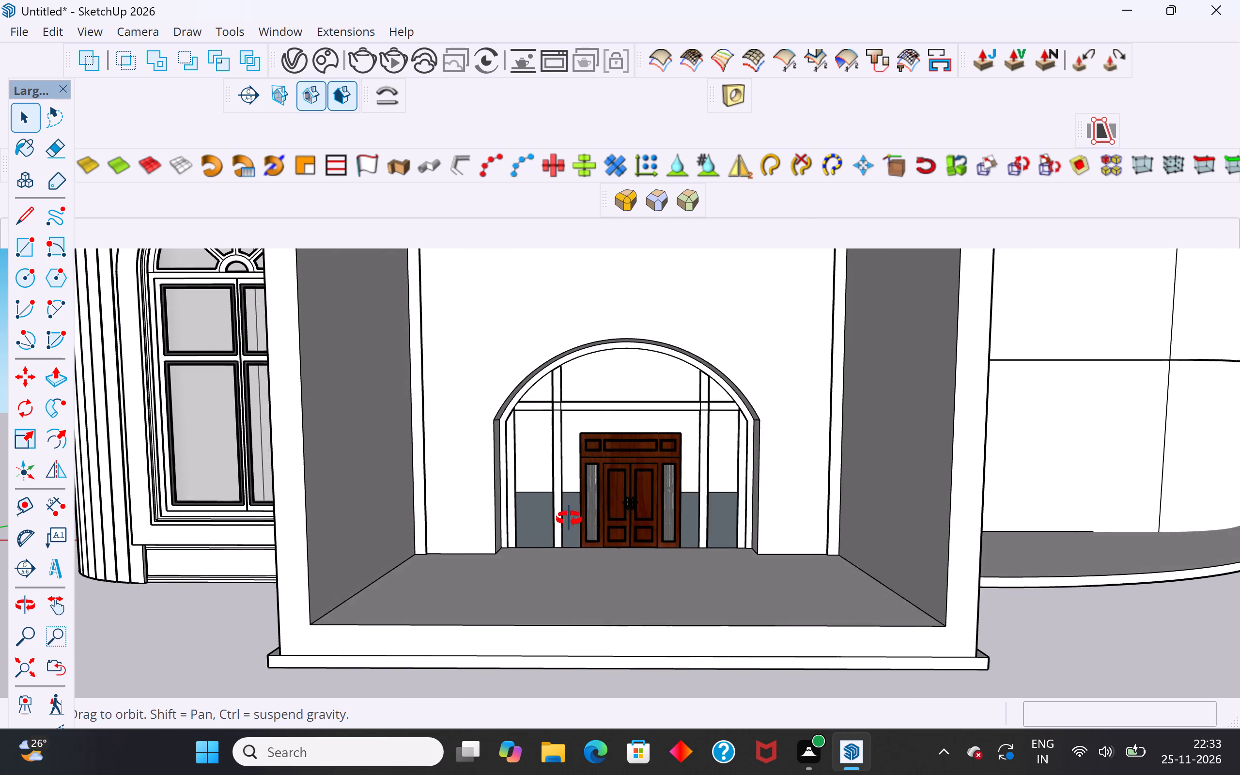
middle_drag(569, 519, 566, 533)
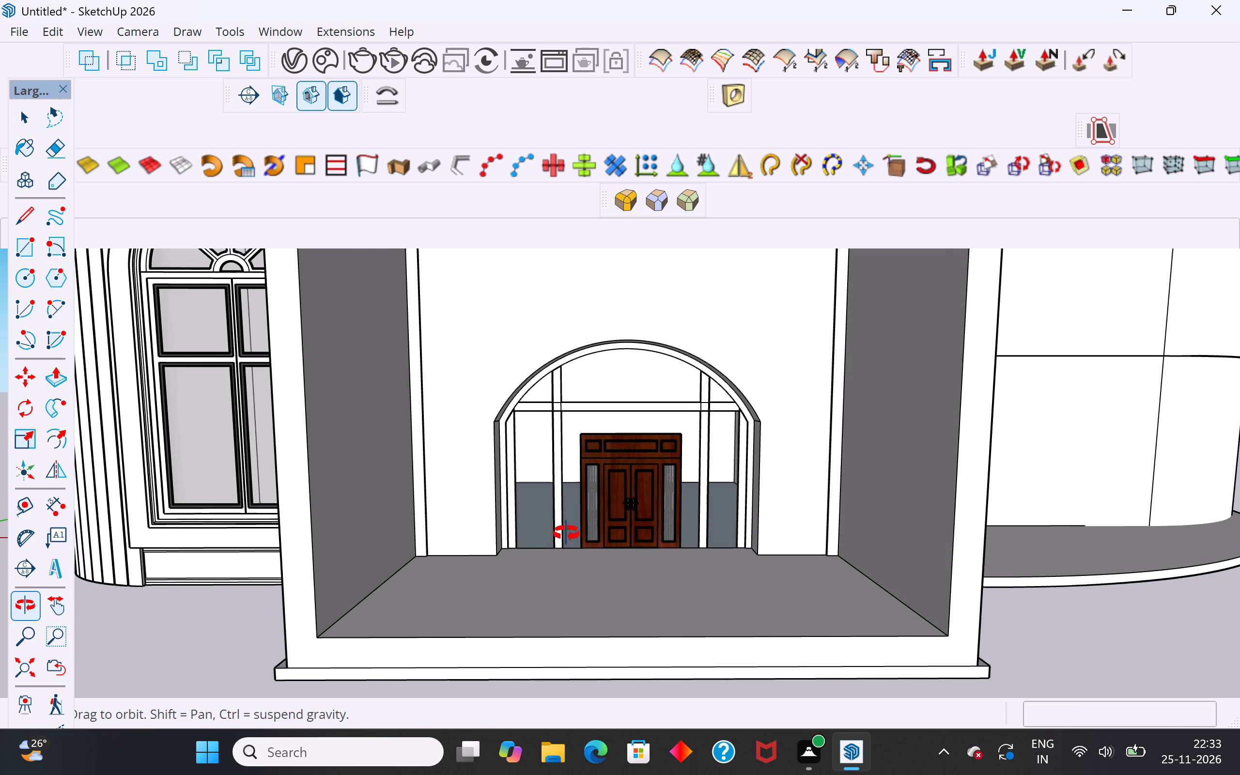
middle_drag(566, 533, 595, 555)
scroll(610, 517, up, 3)
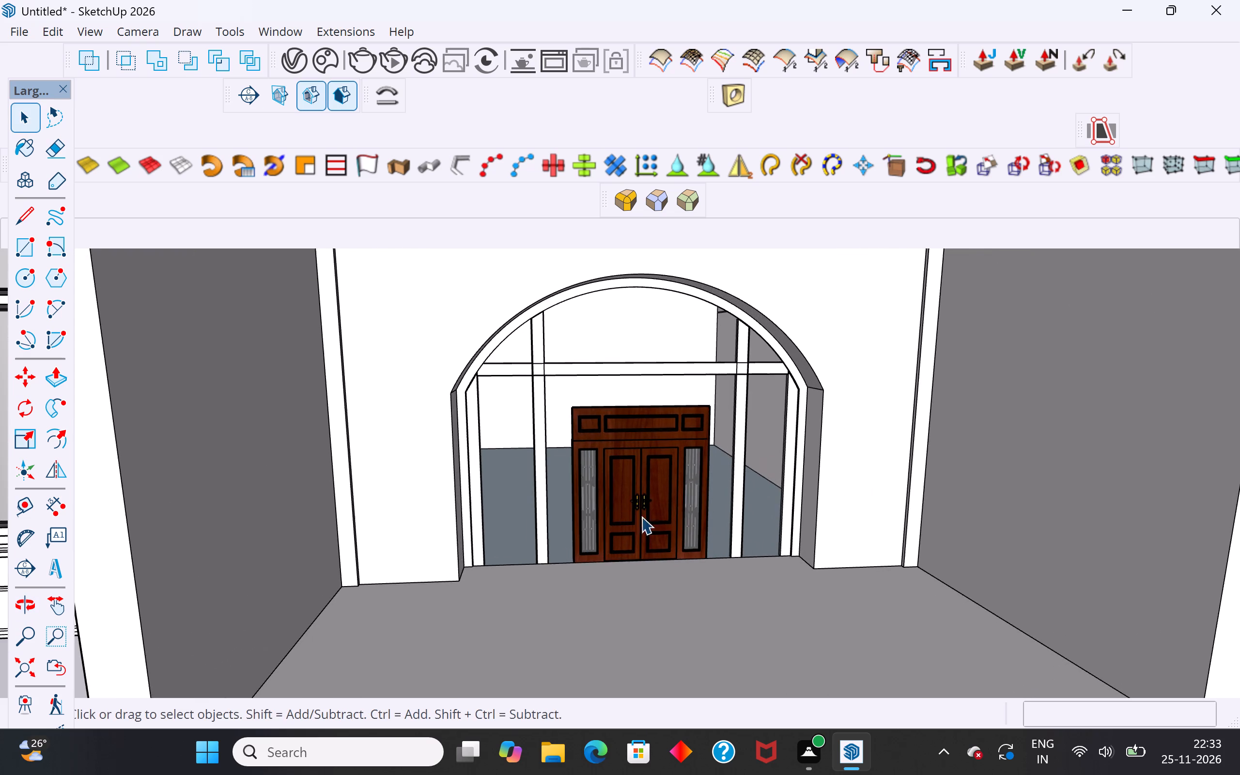
middle_drag(675, 521, 635, 539)
scroll(638, 535, up, 1)
click(30, 511)
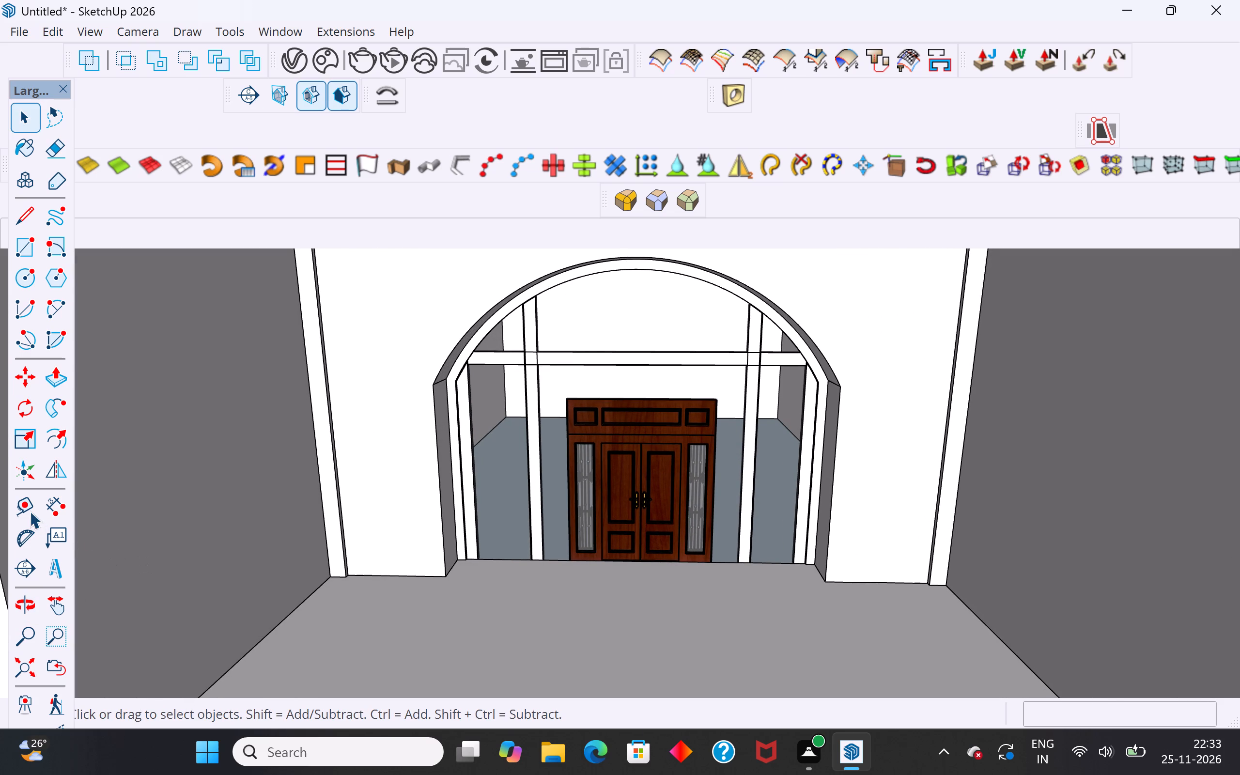
click(24, 500)
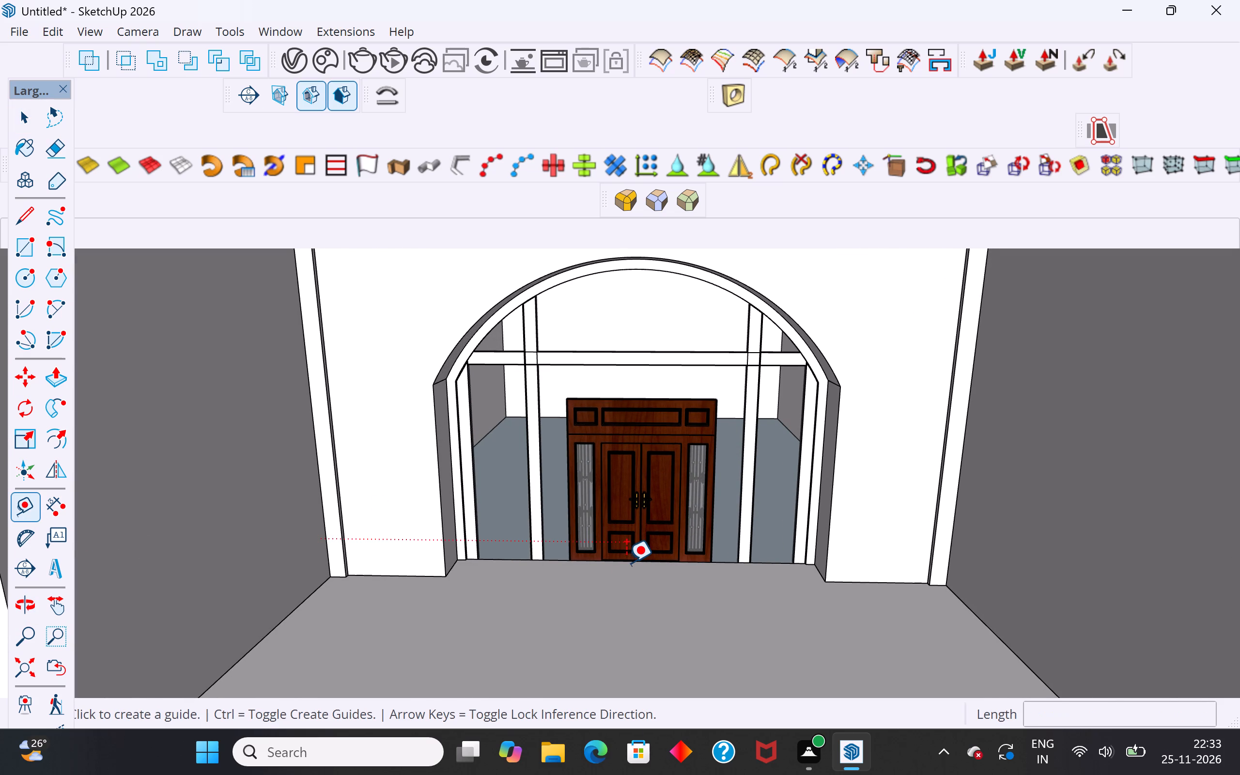
scroll(624, 560, up, 10)
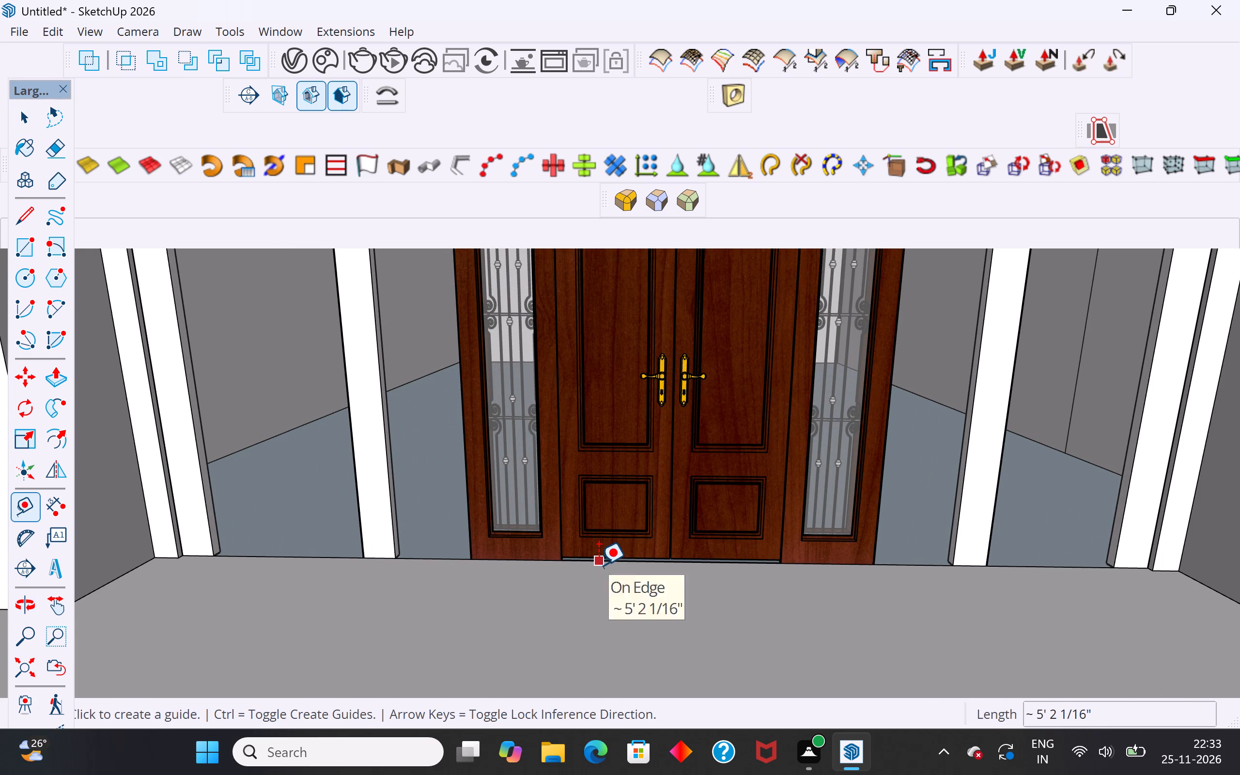
click(599, 565)
scroll(610, 558, down, 7)
scroll(630, 448, down, 8)
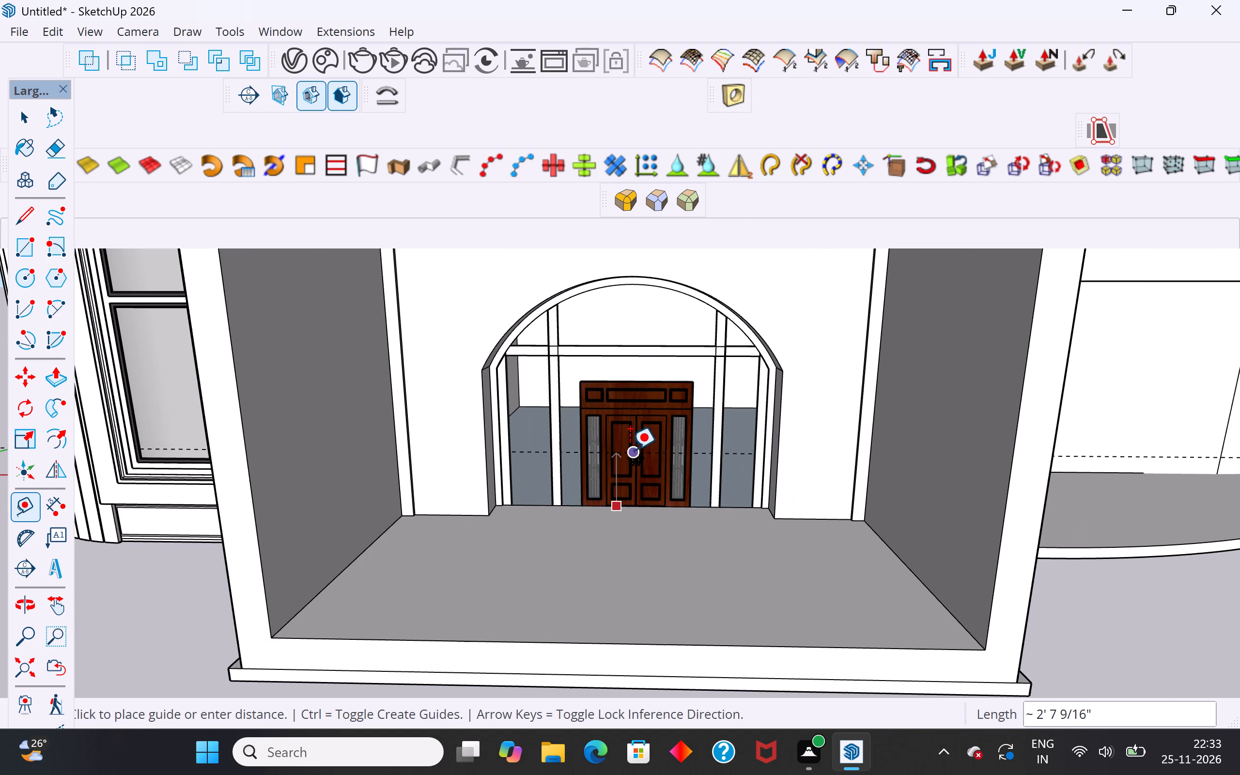
click(635, 385)
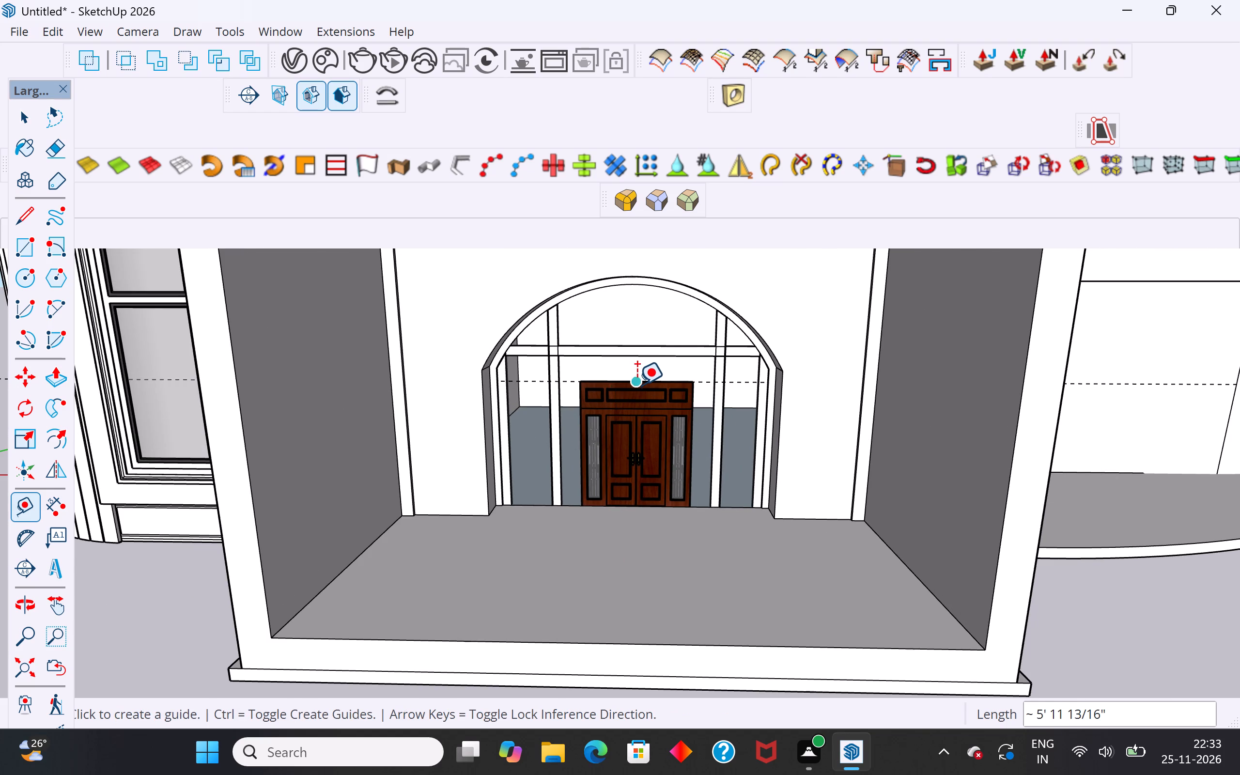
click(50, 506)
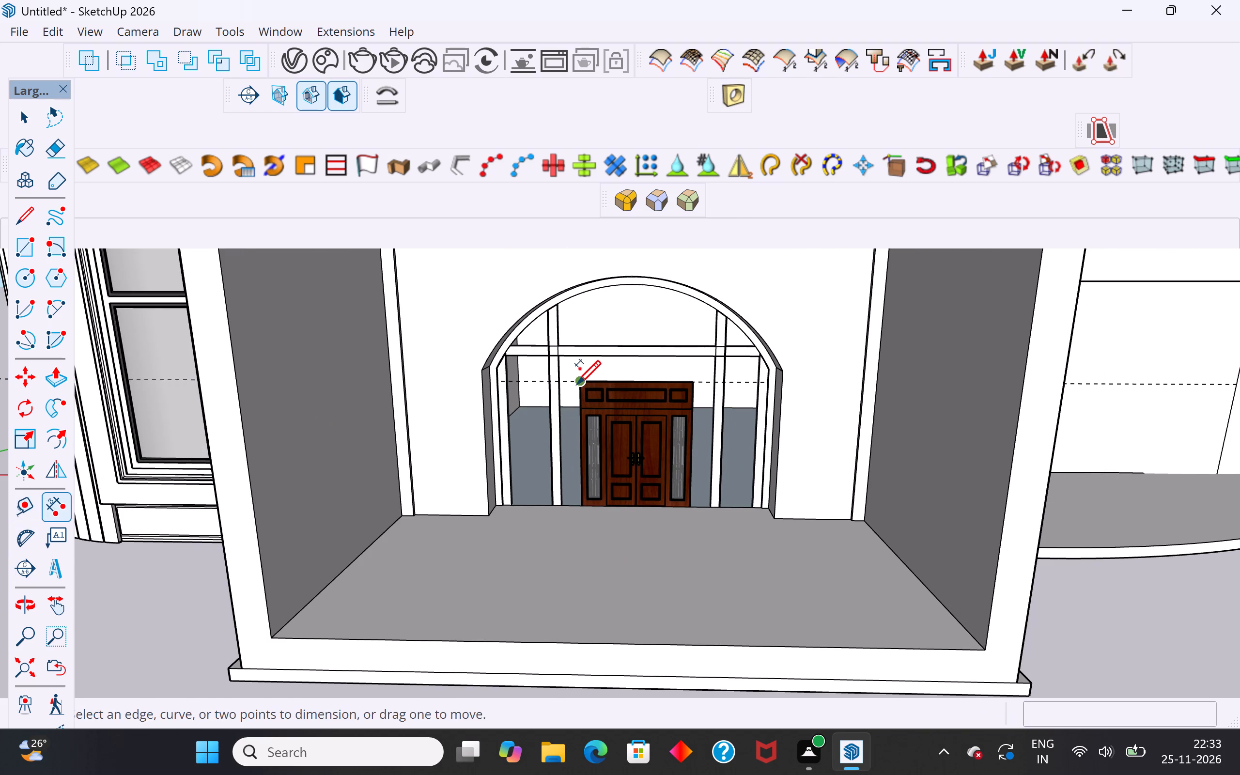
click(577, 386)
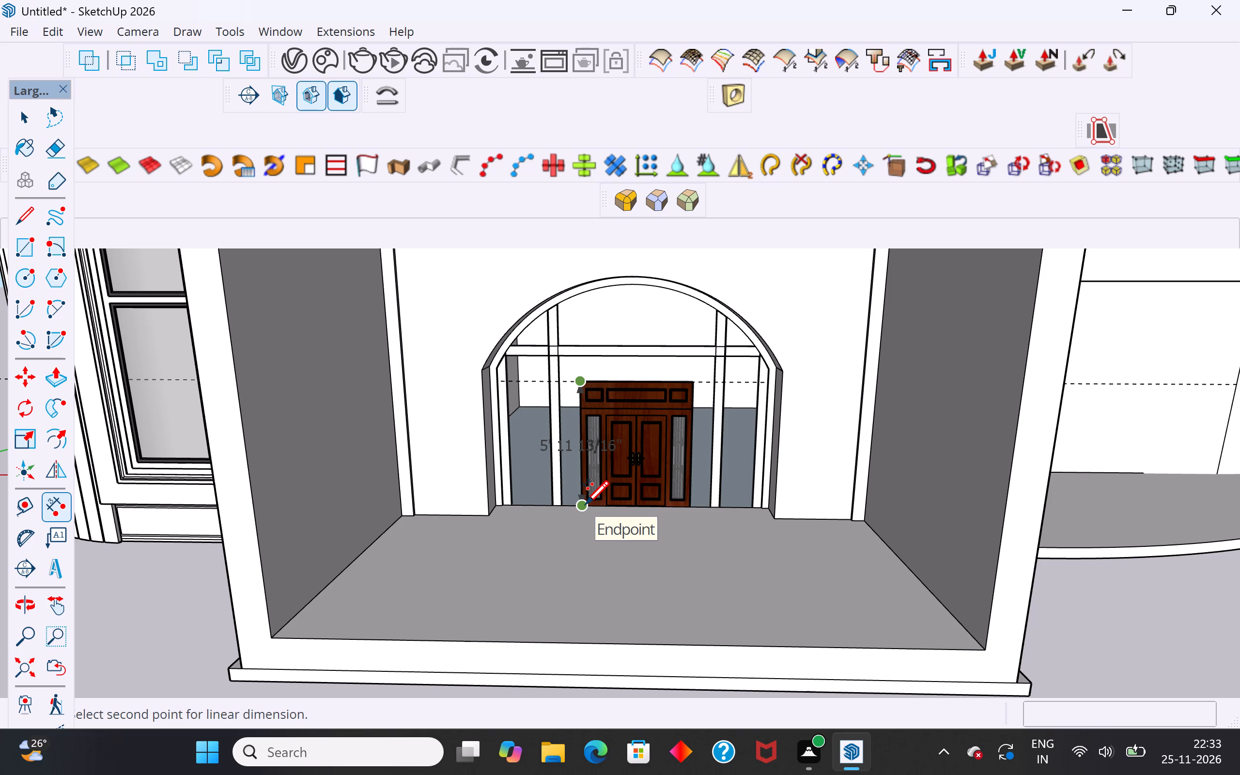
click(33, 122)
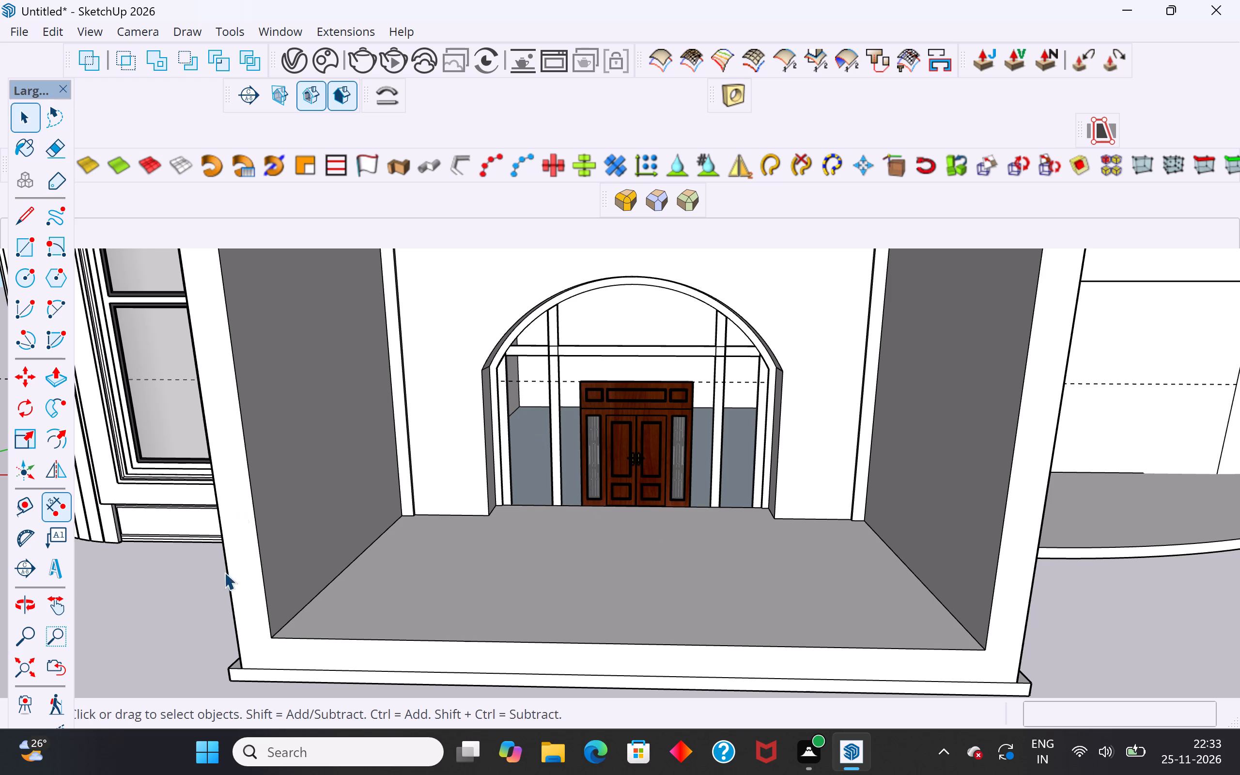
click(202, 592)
Scale the wooden entrance door's height down to about 0.87 along the blue axis.
scroll(663, 314, up, 5)
middle_drag(667, 286, 609, 186)
scroll(644, 390, up, 2)
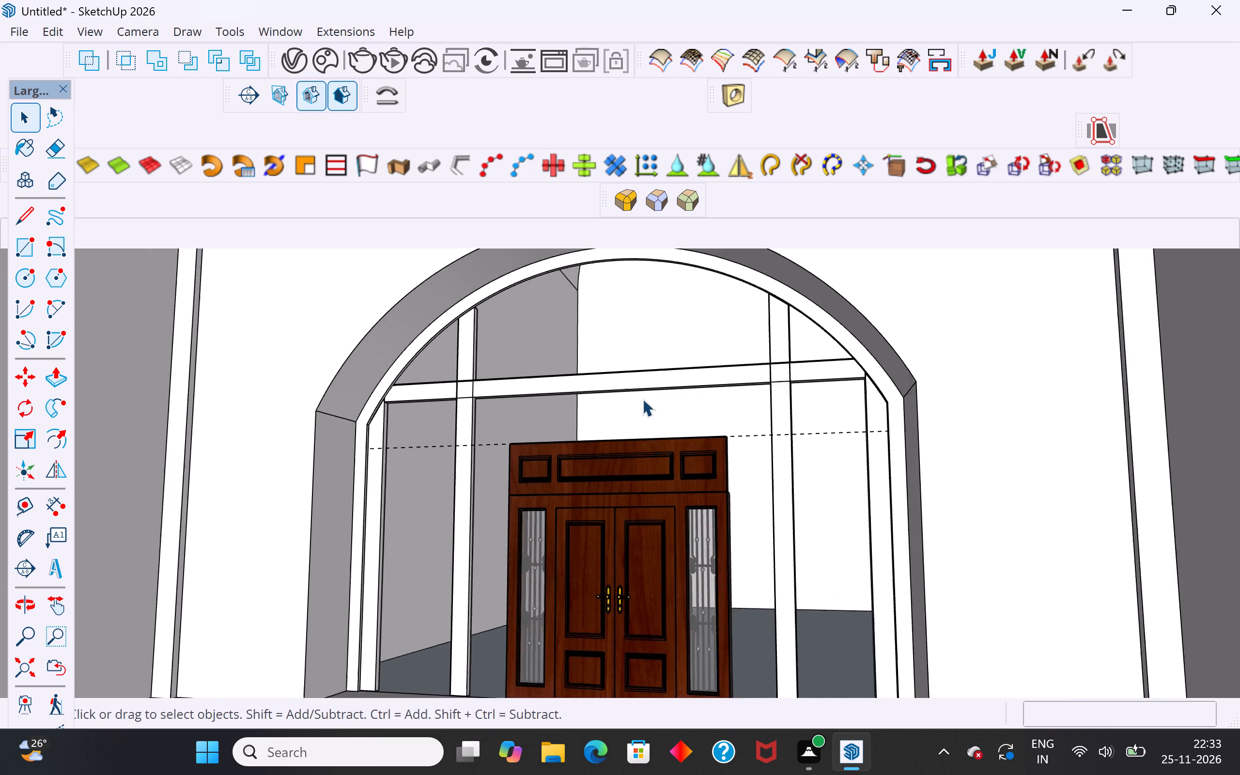
scroll(642, 399, up, 5)
middle_drag(634, 423, 463, 360)
scroll(542, 487, up, 8)
middle_drag(569, 477, 478, 507)
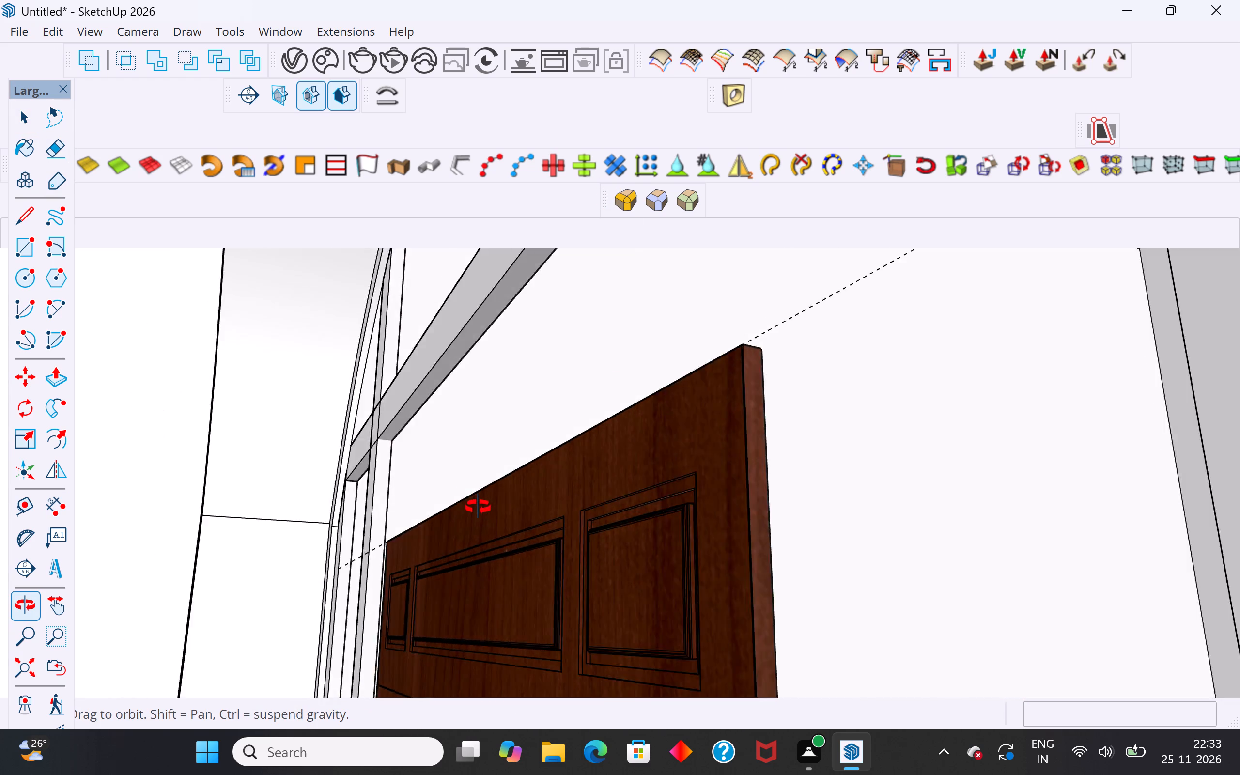
middle_drag(478, 507, 497, 513)
click(536, 541)
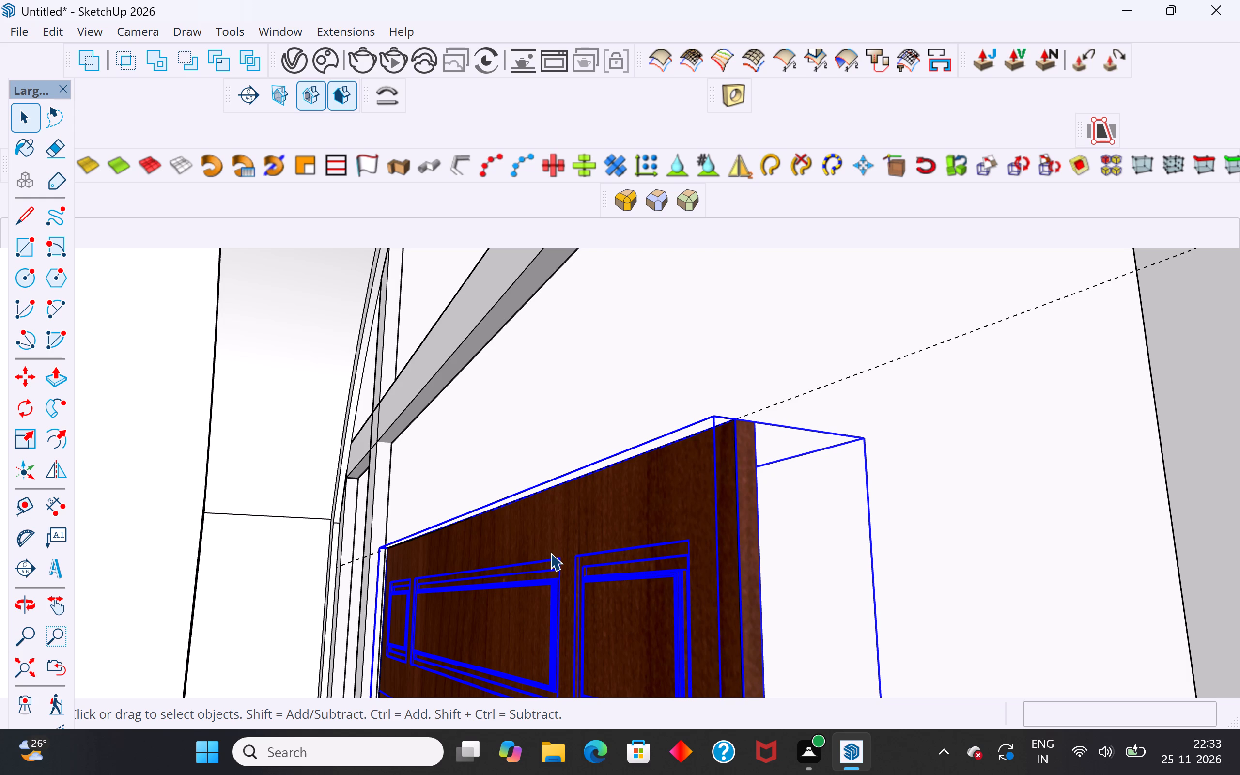
scroll(557, 587, down, 6)
middle_drag(597, 616, 795, 673)
scroll(414, 539, down, 4)
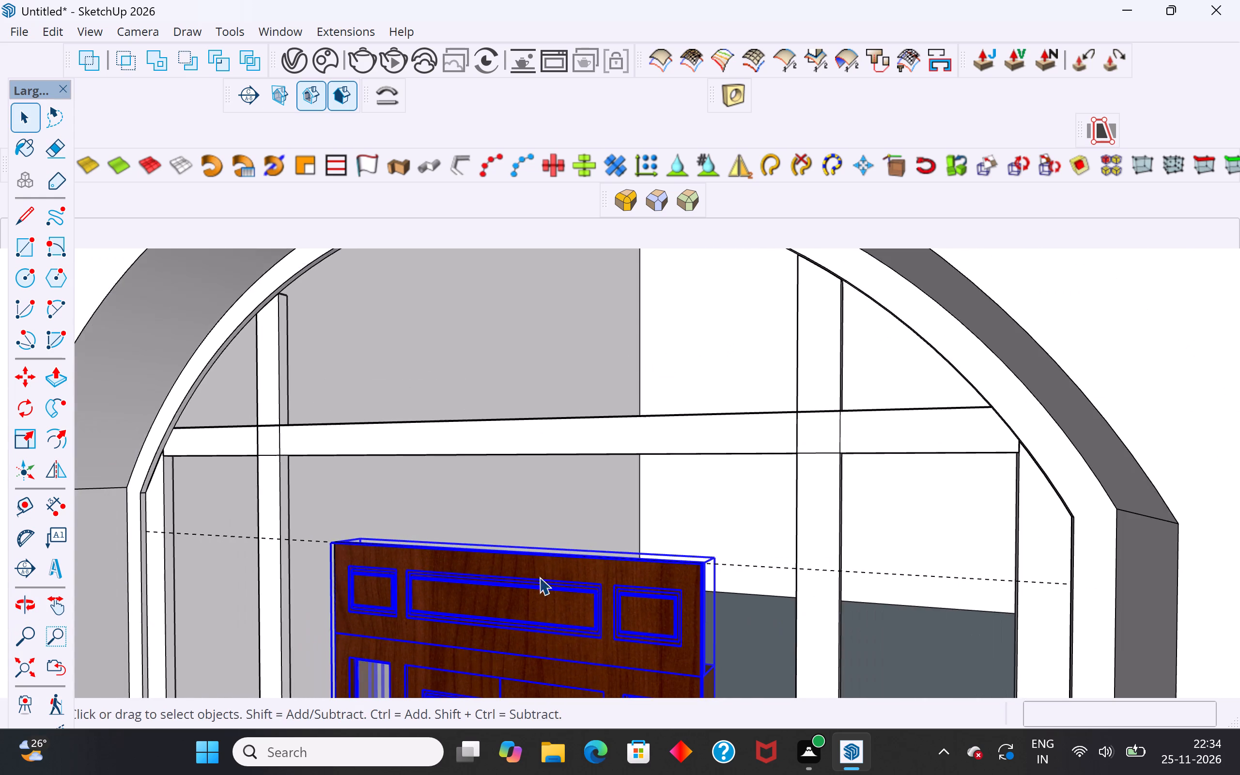
middle_drag(538, 577, 471, 583)
scroll(444, 567, up, 1)
click(487, 478)
middle_drag(523, 501, 519, 464)
click(515, 575)
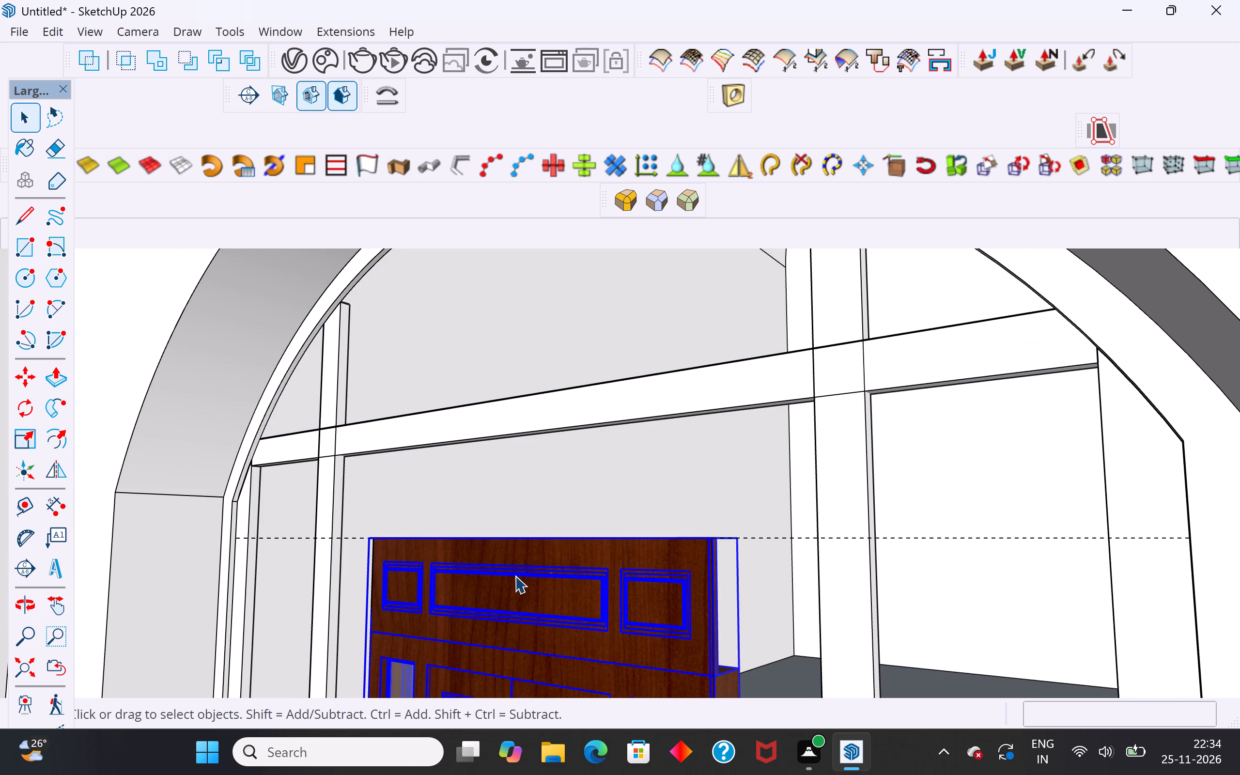
key(s)
click(528, 534)
click(526, 606)
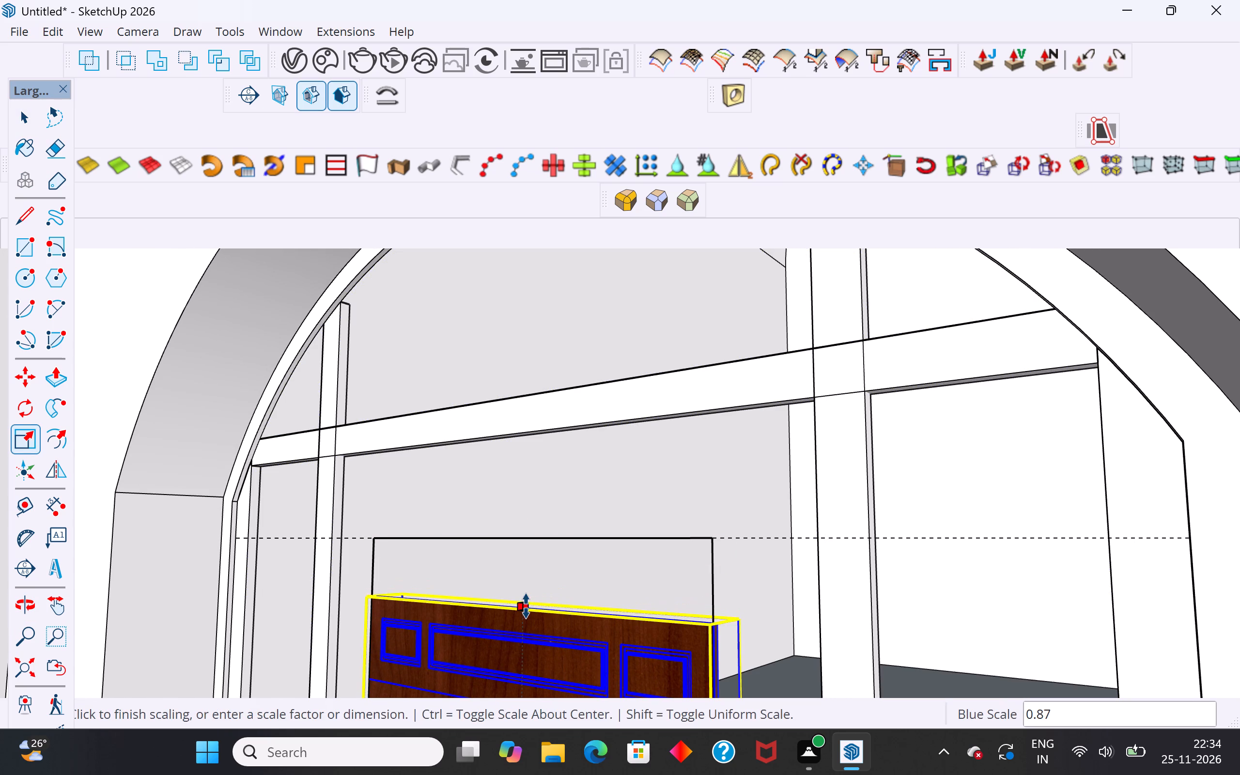
click(22, 124)
scroll(514, 364, down, 5)
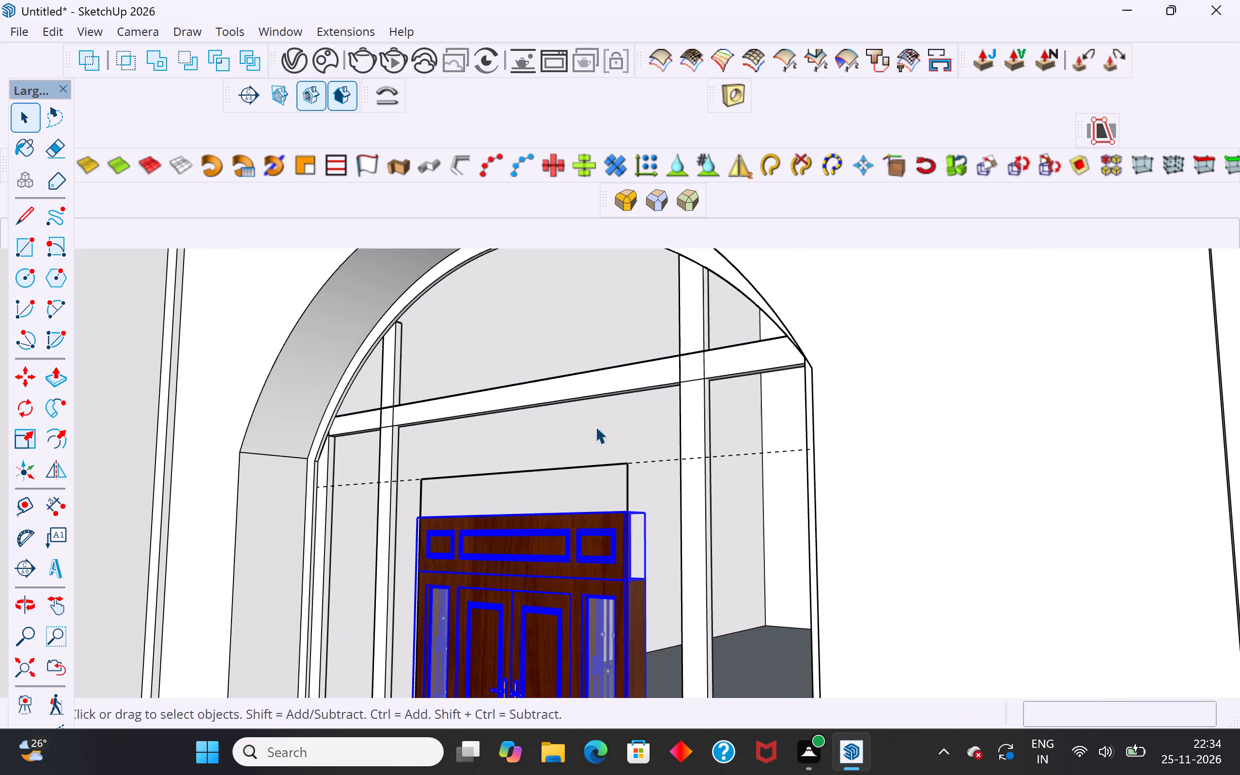
middle_drag(741, 462, 812, 520)
scroll(717, 429, down, 6)
Delete the horizontal guide above the entrance door and clear all remaining guides from the model.
click(708, 464)
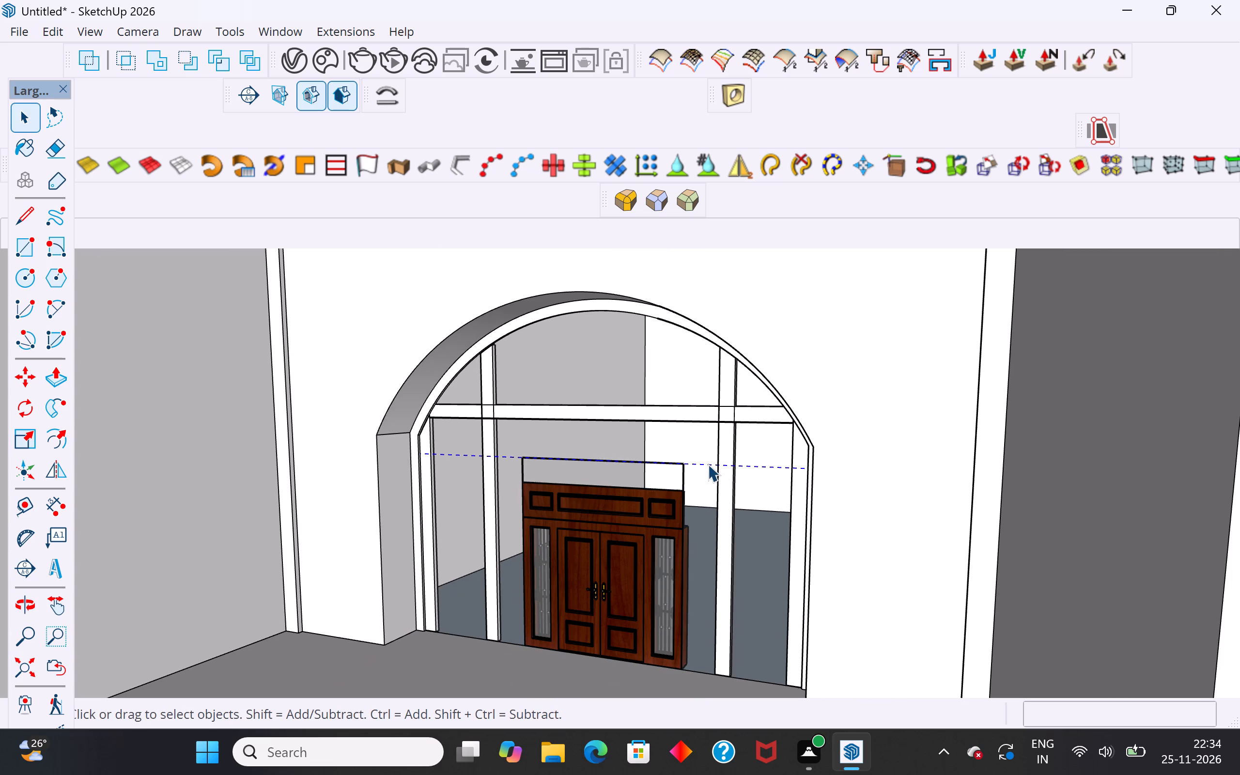
click(44, 34)
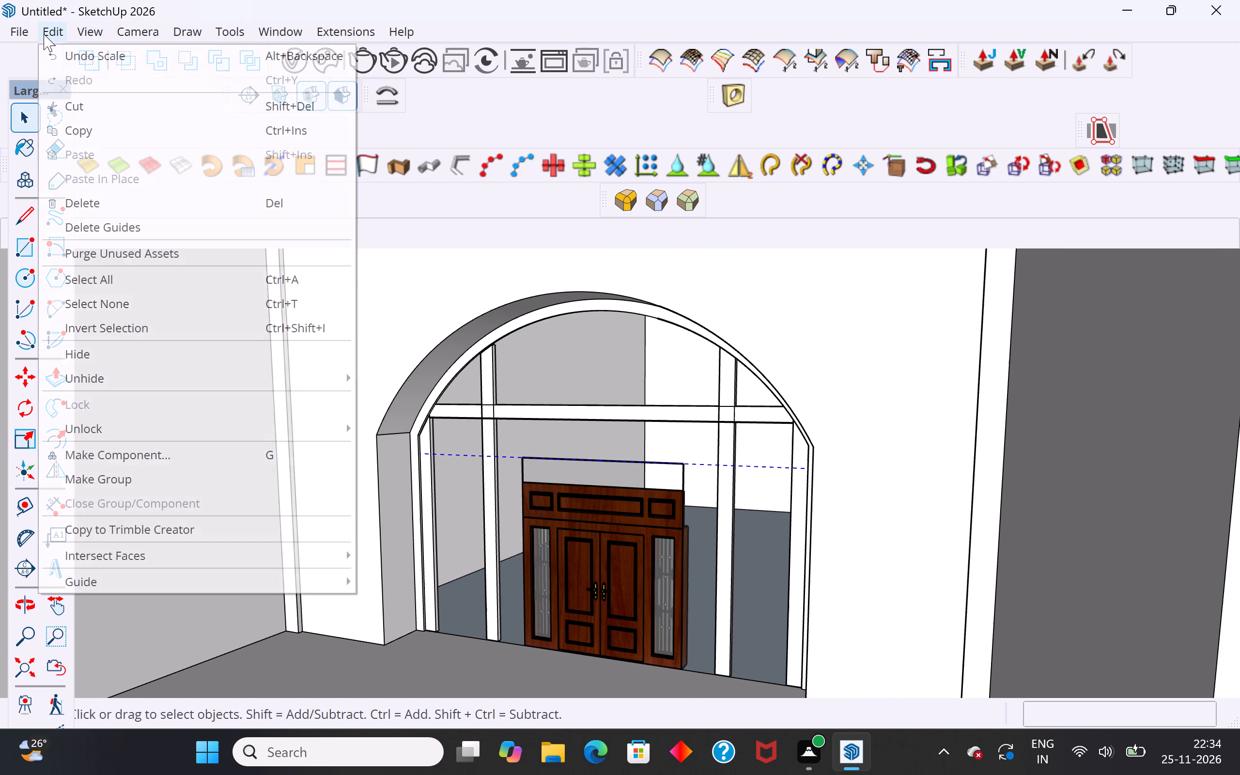
click(100, 201)
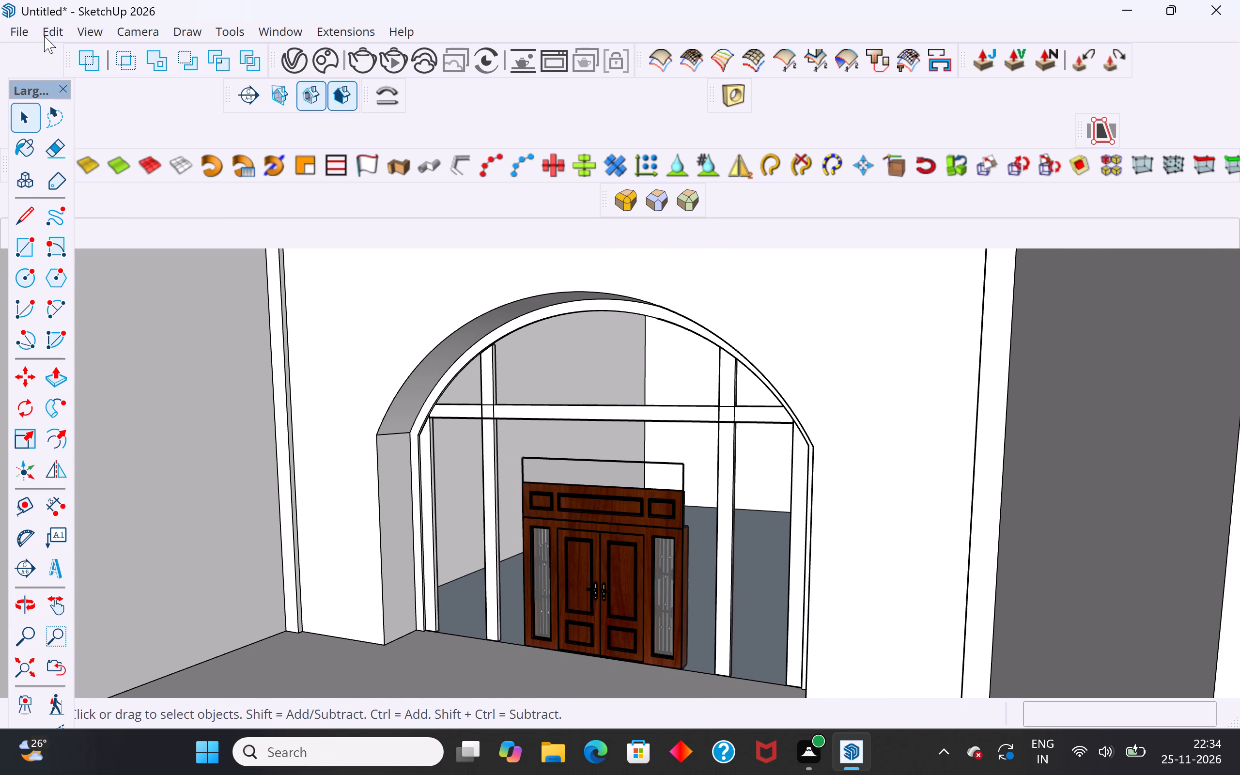
click(62, 32)
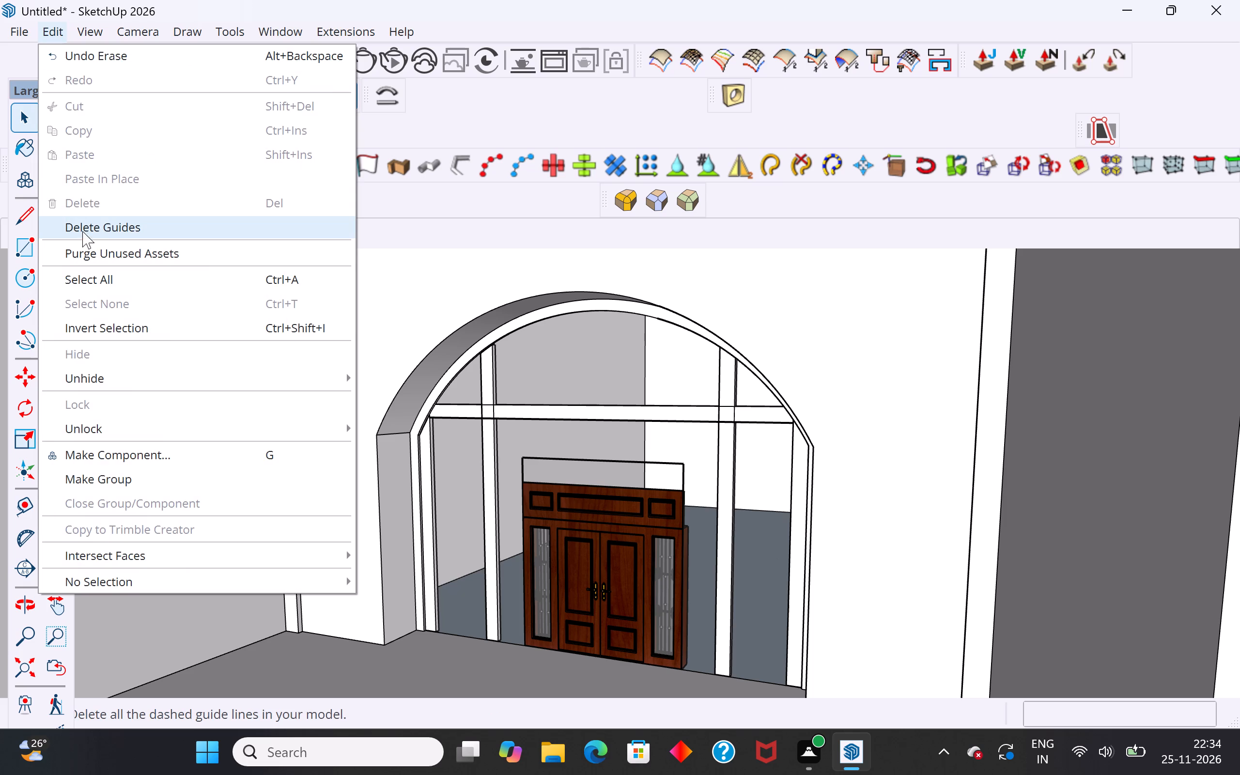
click(84, 228)
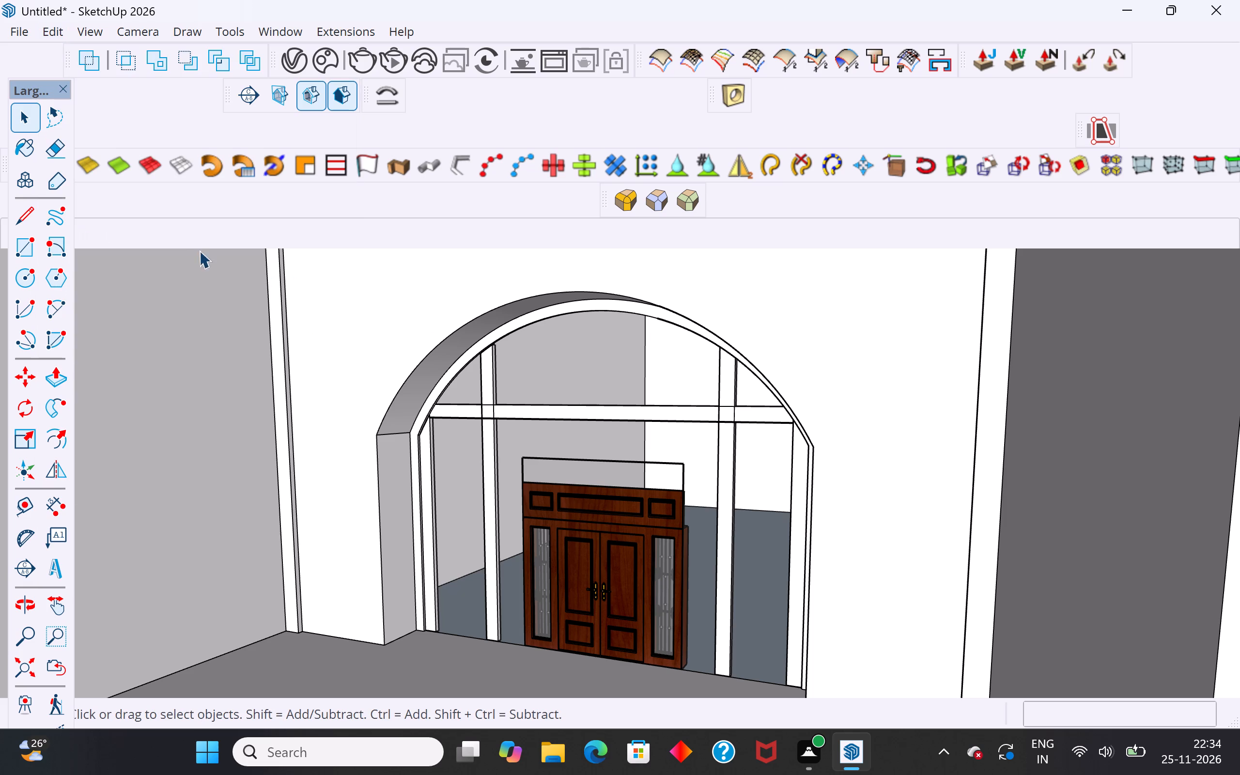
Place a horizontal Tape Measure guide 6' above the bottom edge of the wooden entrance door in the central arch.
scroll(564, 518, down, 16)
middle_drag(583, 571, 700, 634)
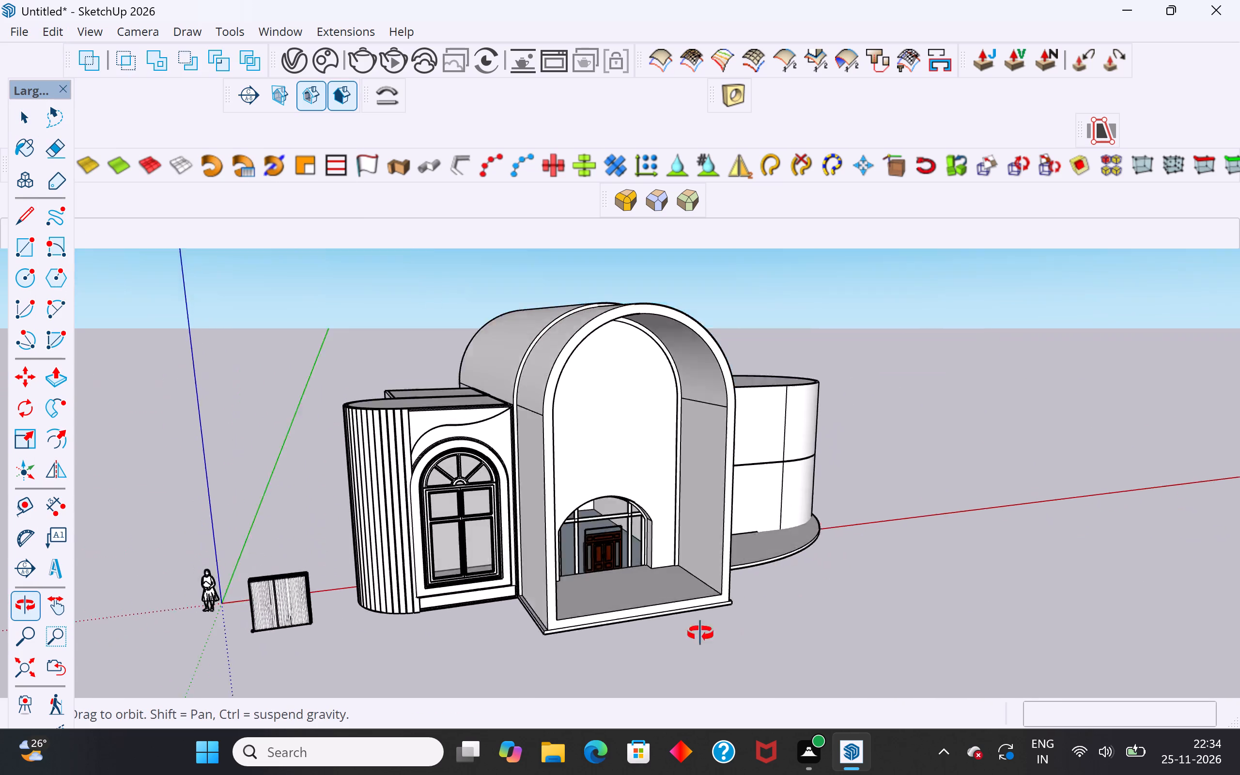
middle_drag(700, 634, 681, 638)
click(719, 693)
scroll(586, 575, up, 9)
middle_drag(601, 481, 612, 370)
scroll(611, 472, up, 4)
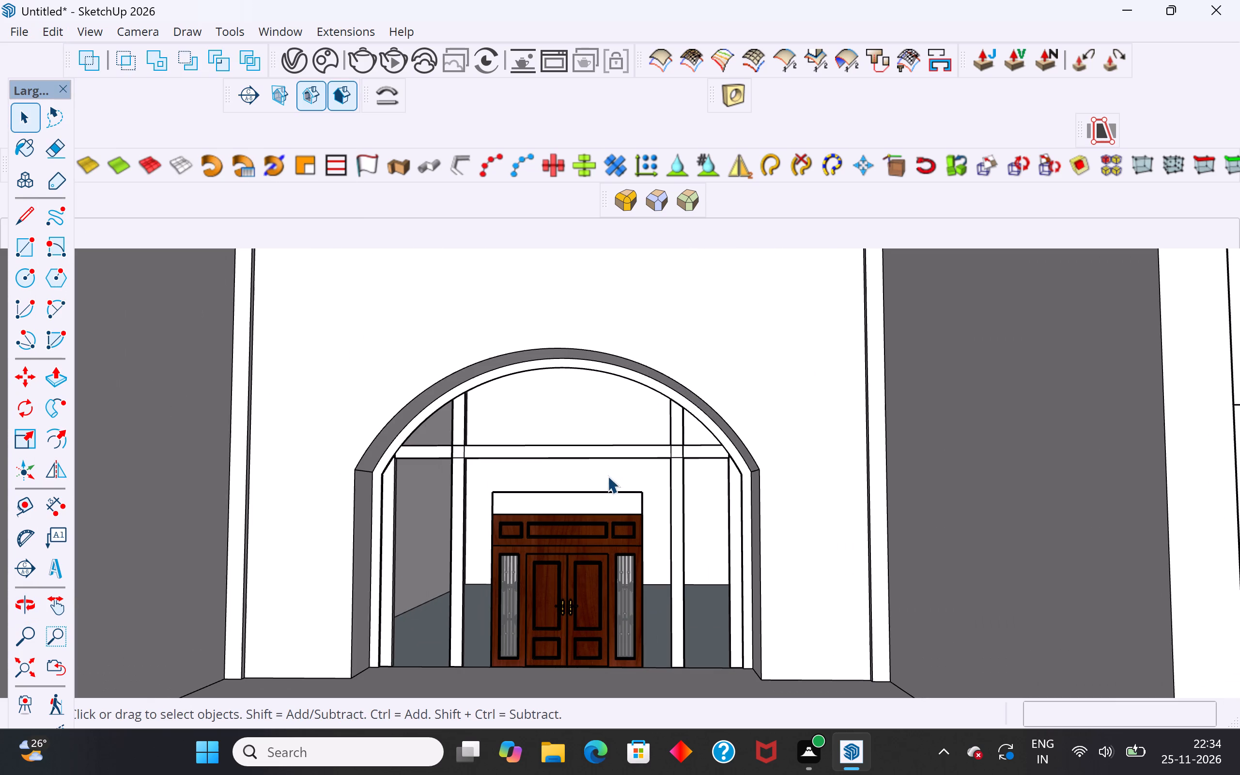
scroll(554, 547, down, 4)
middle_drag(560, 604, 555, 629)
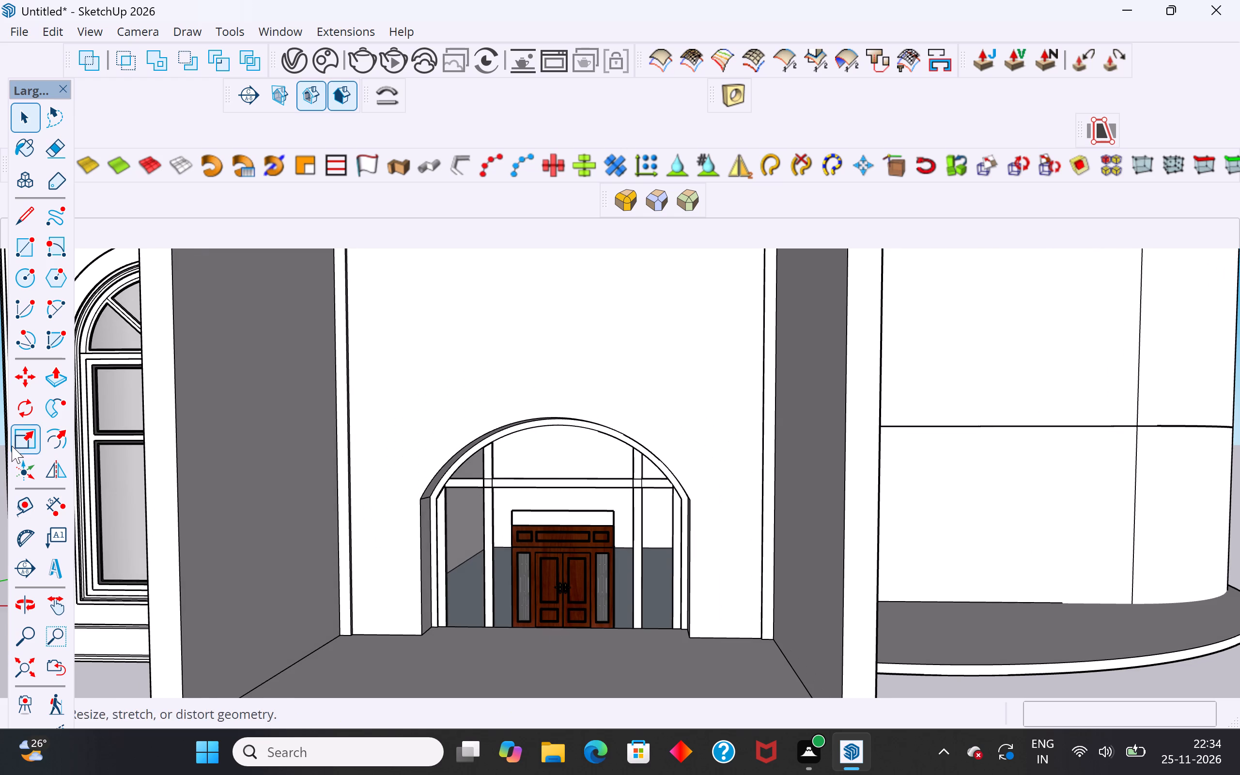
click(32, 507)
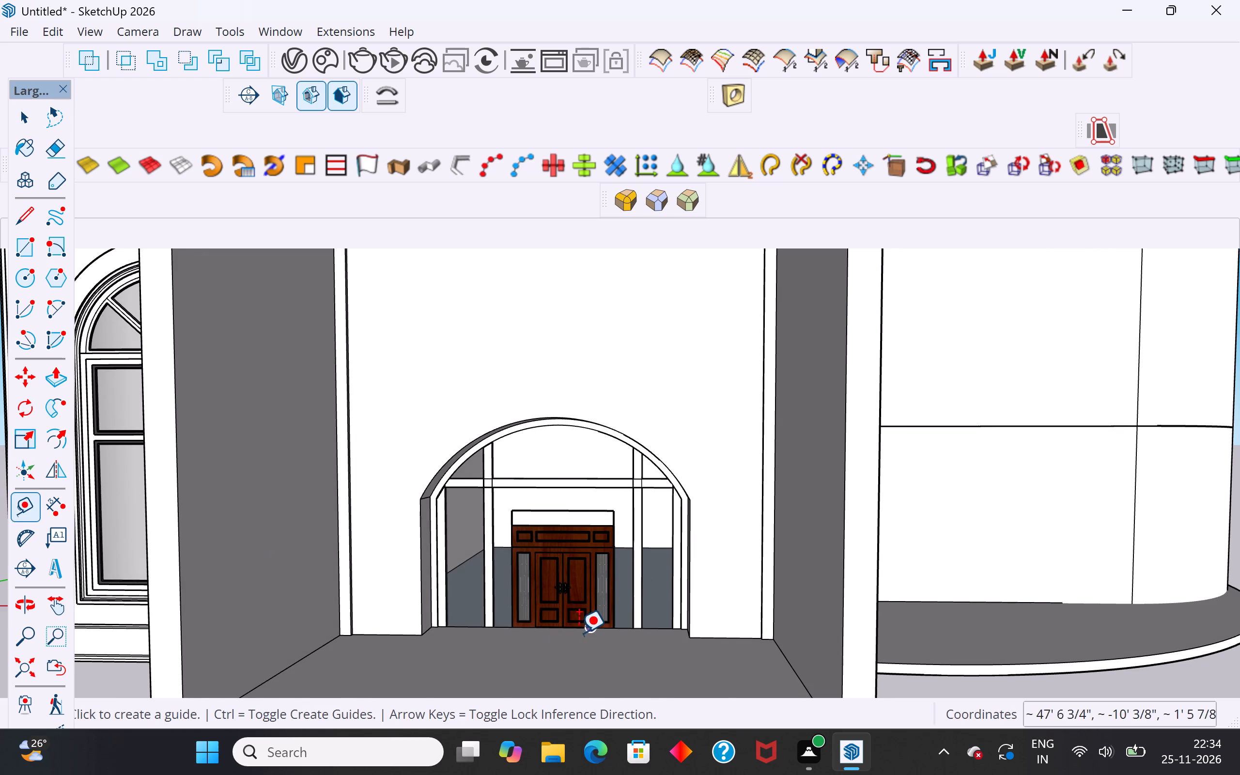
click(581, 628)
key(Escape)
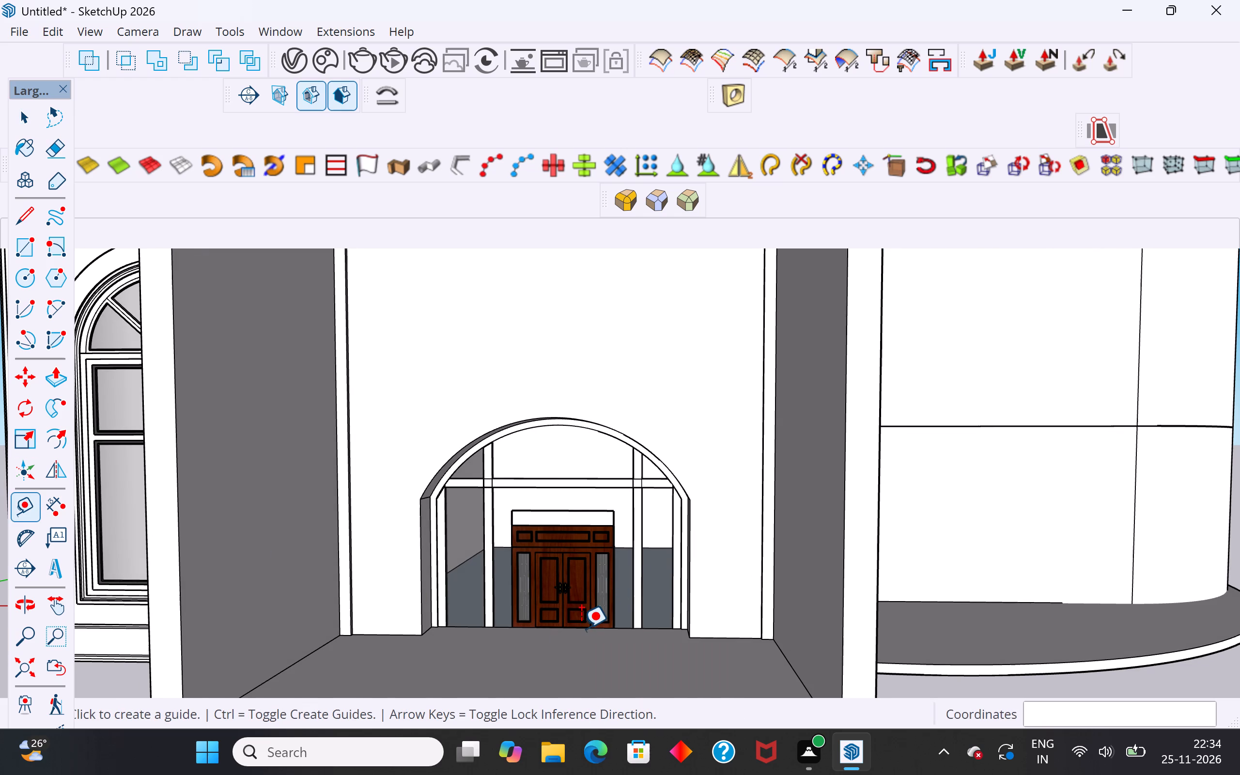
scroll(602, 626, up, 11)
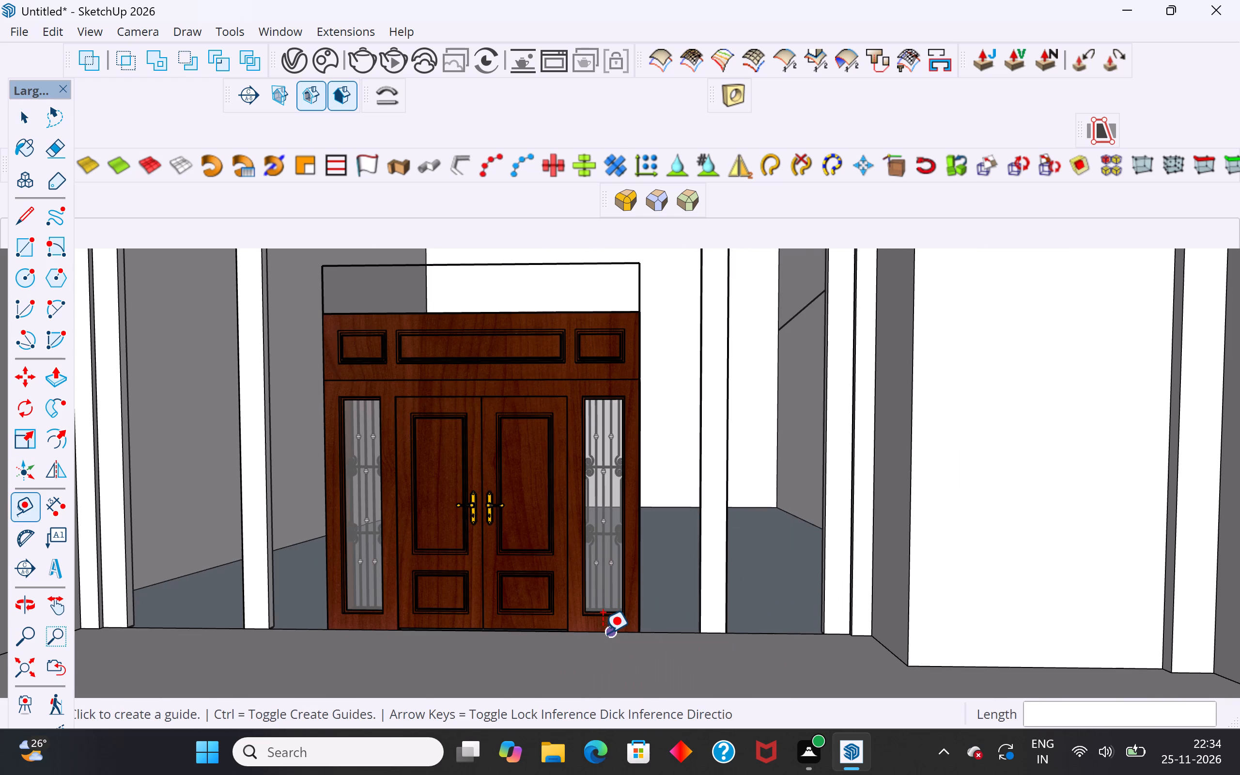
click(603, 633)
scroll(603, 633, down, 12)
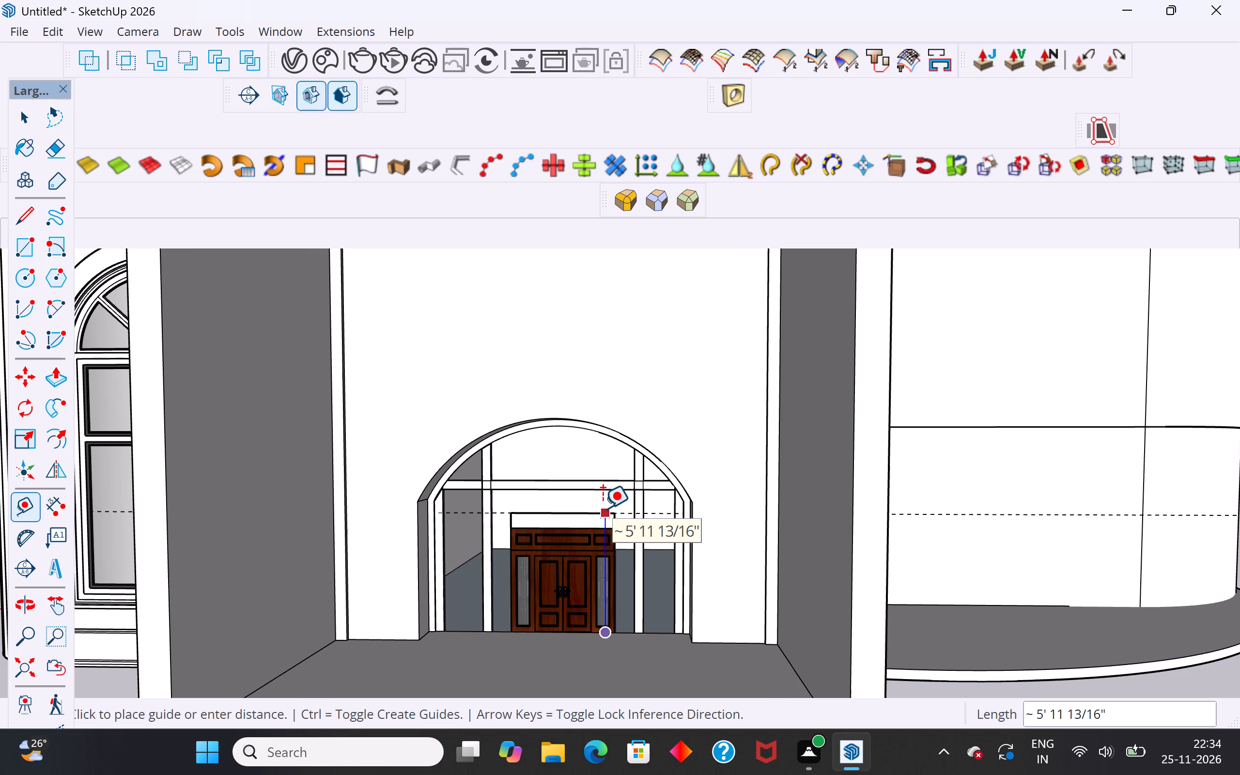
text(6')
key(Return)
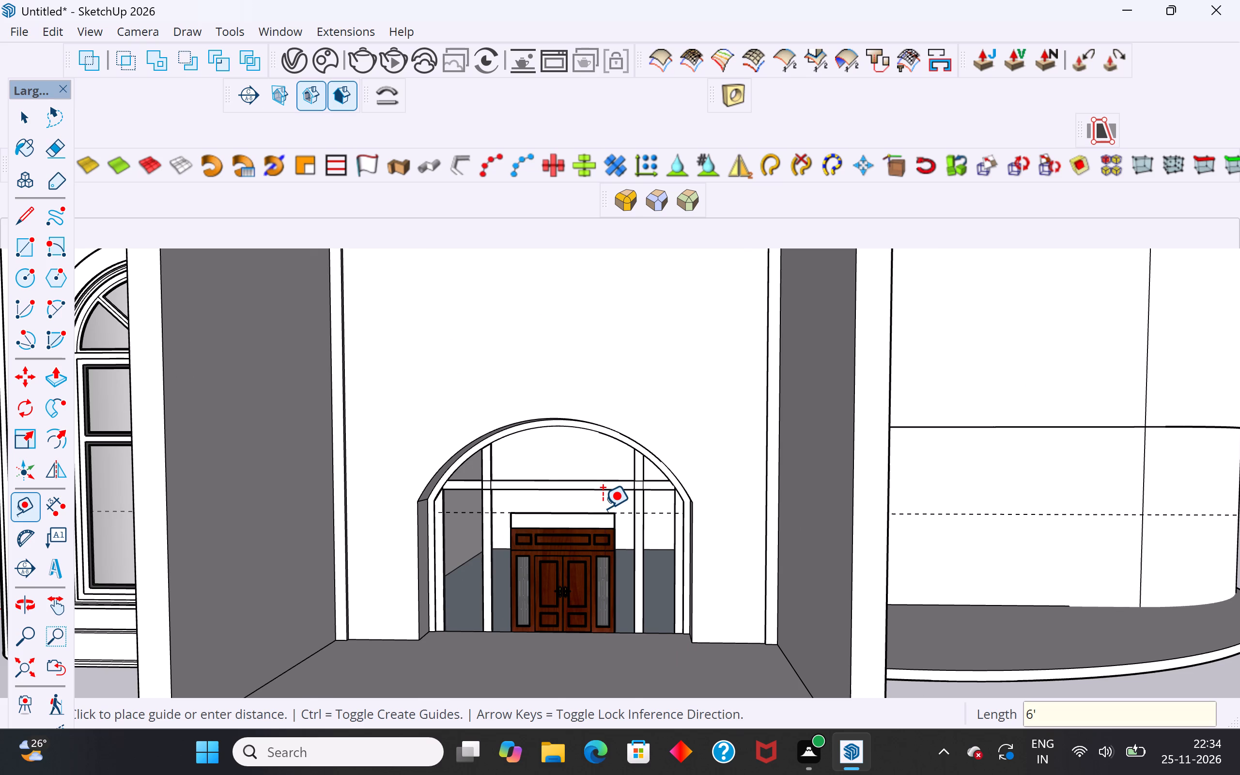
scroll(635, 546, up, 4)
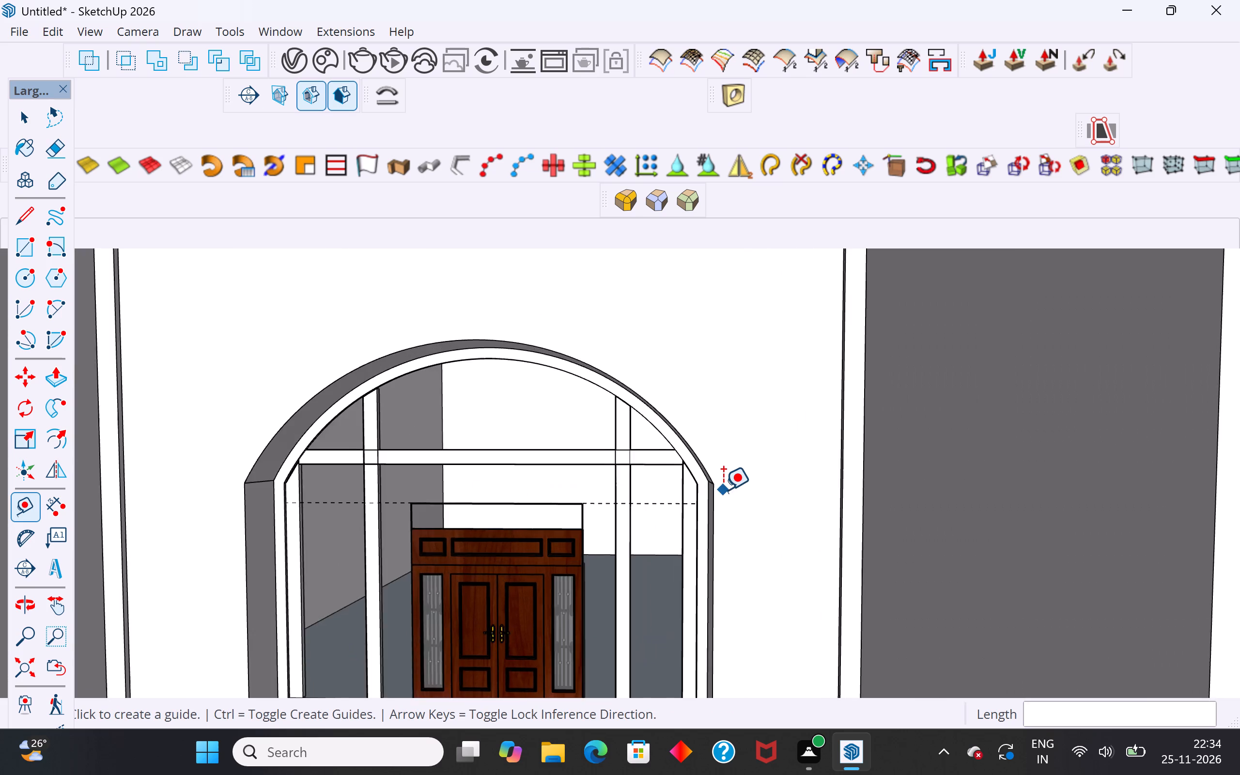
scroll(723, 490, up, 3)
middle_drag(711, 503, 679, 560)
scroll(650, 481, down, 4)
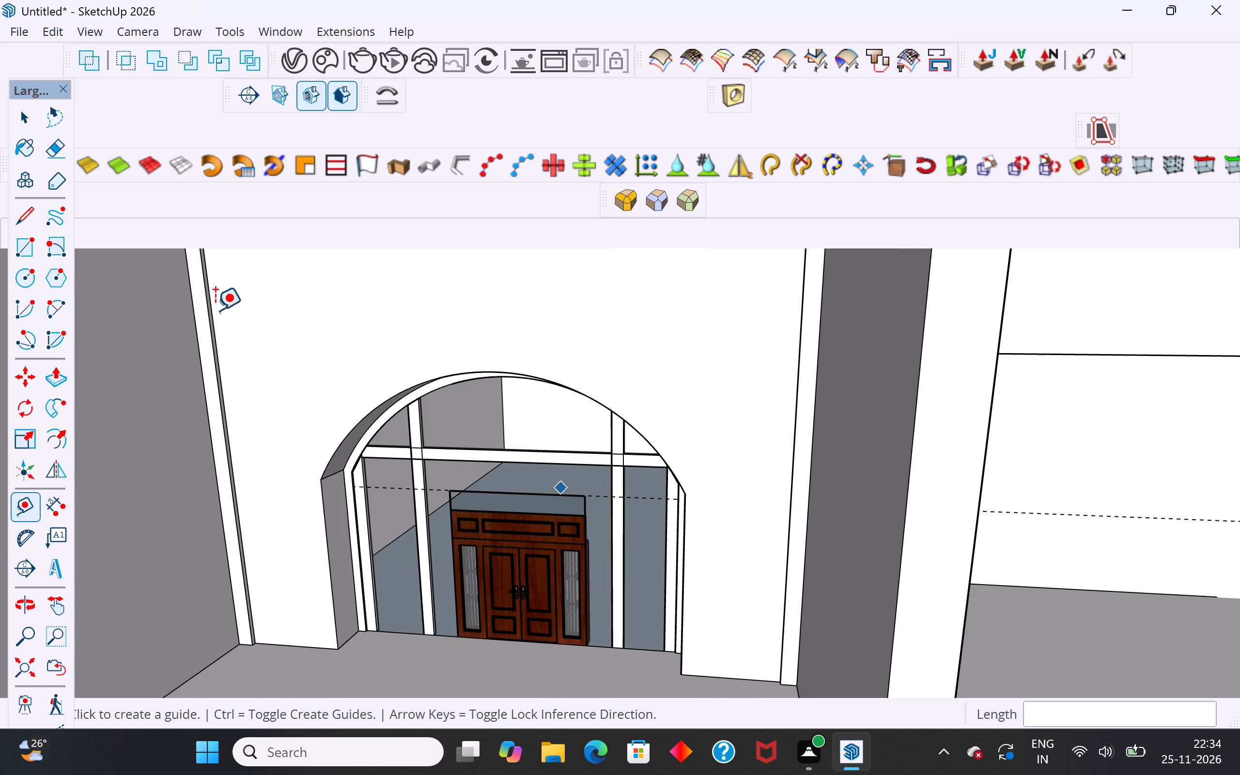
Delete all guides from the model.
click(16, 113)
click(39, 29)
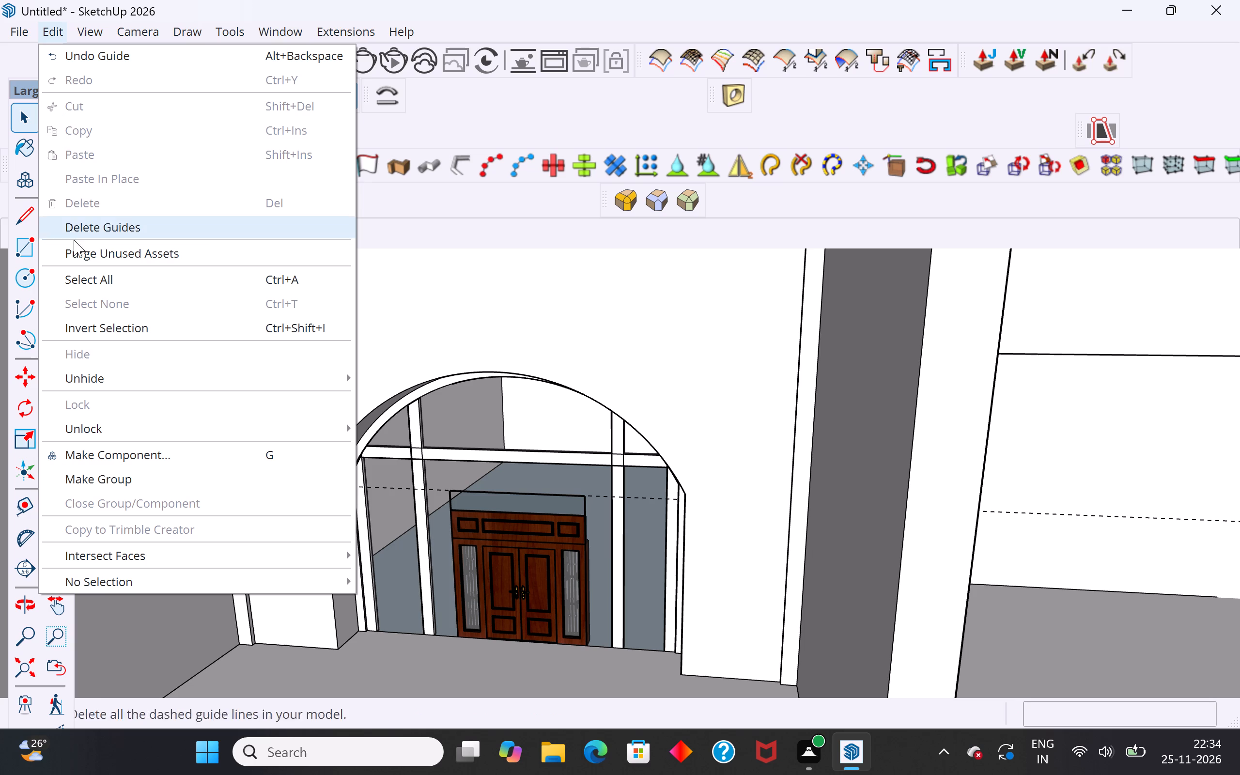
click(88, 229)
Scale the wooden entrance door's height to 1.16 along the blue axis, up to the rectangular outline above it.
scroll(493, 551, up, 3)
click(511, 531)
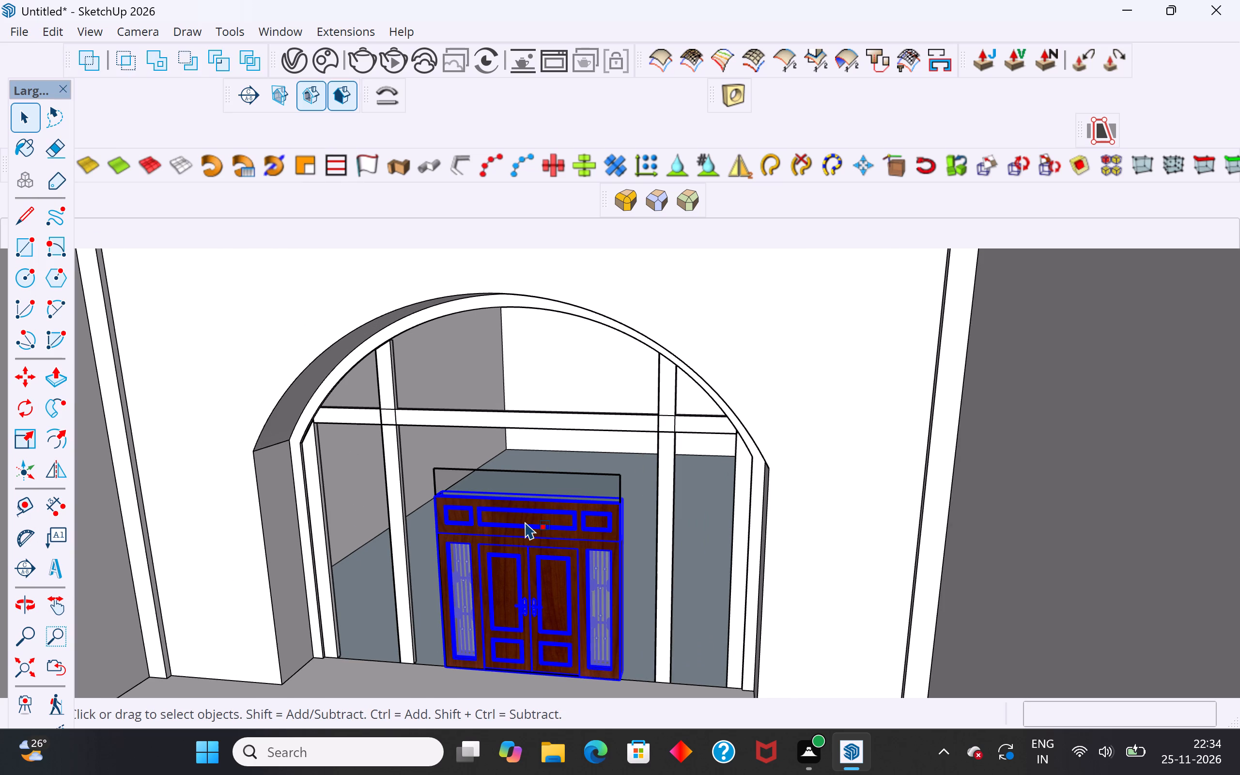
key(s)
scroll(526, 493, up, 6)
scroll(530, 528, down, 2)
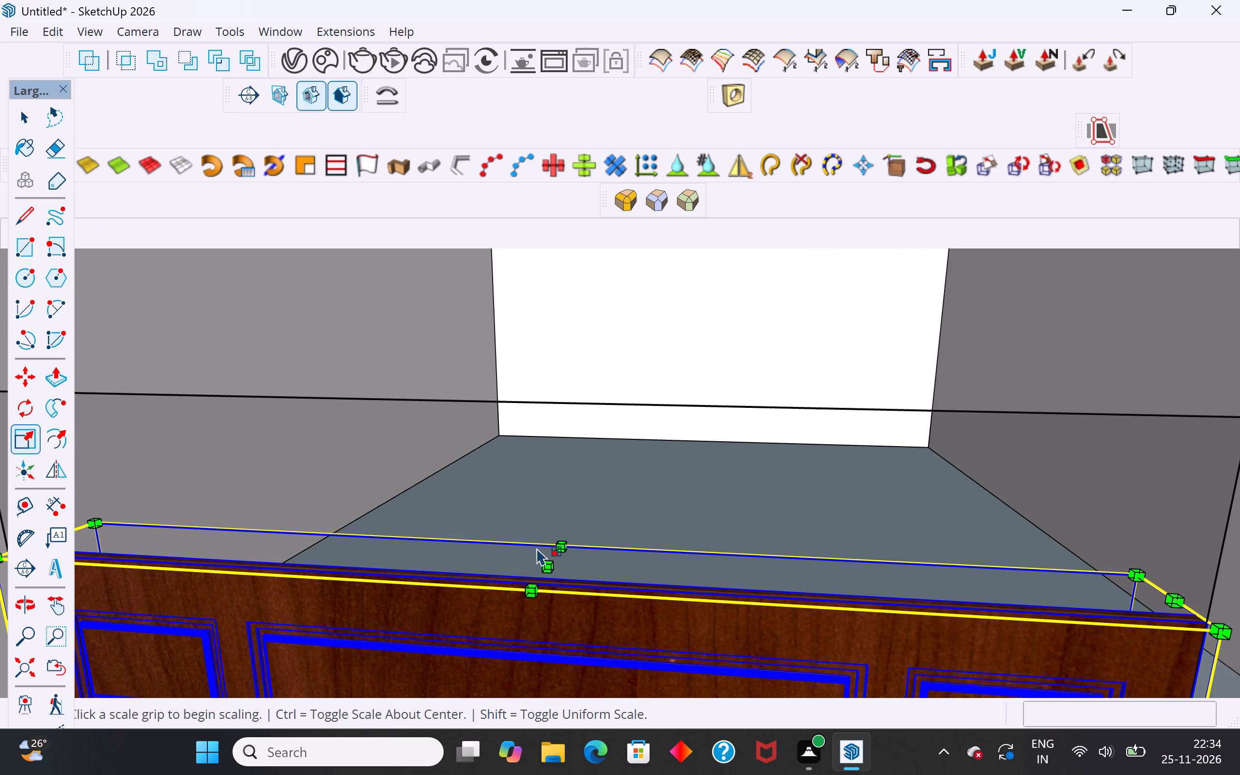
click(549, 567)
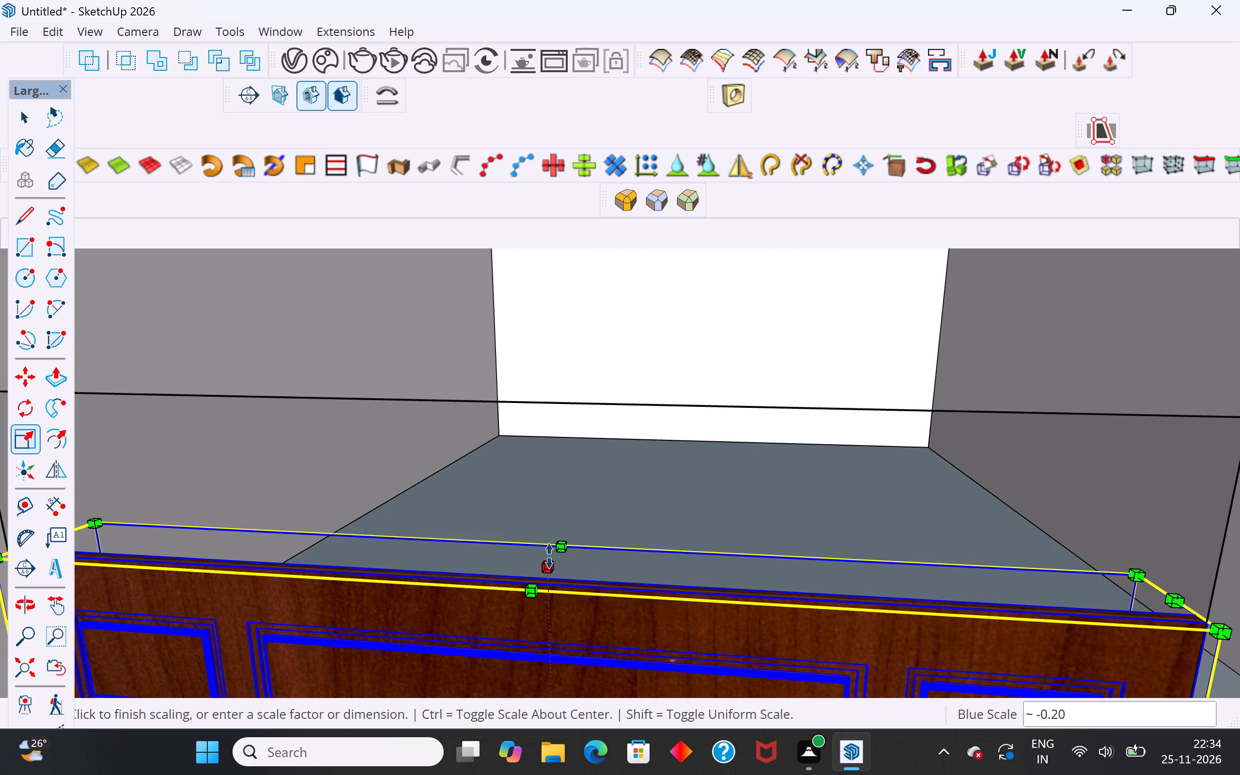
click(552, 388)
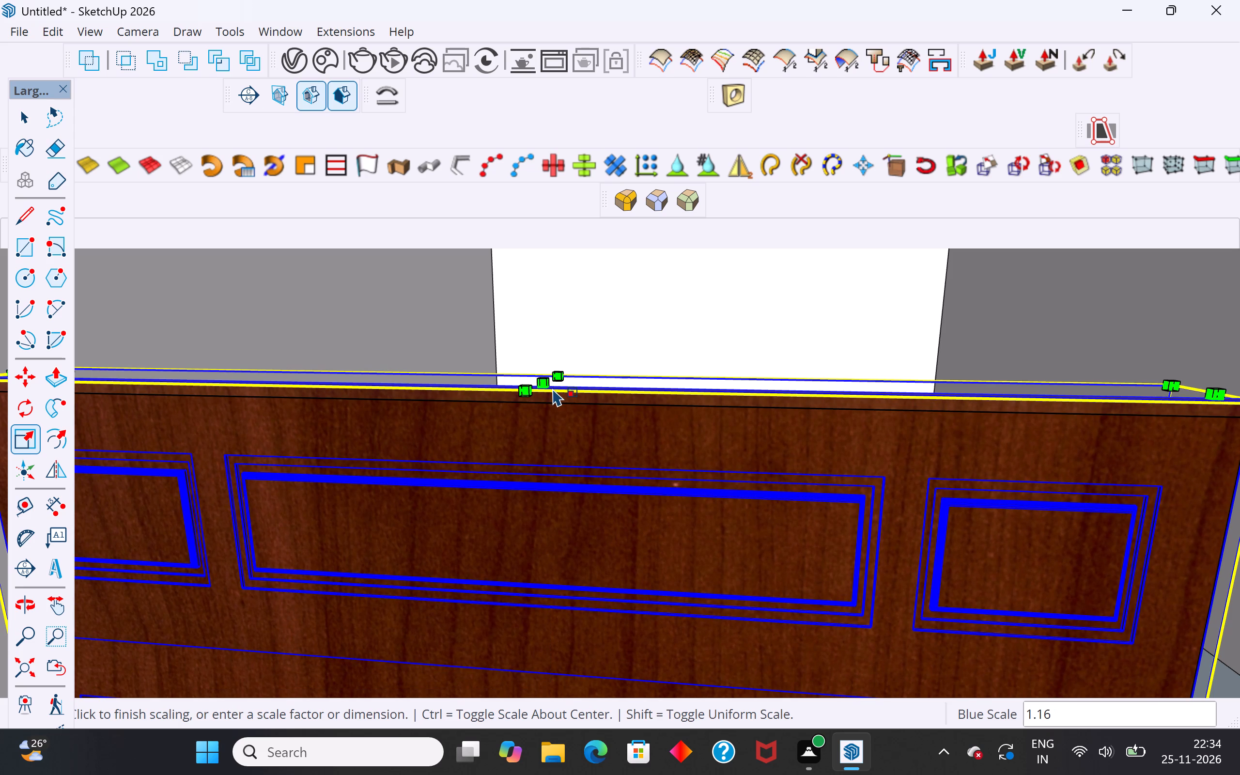
Scale the entrance door's height to about 0.99 along the blue axis, aligning its top with the outline, and deselect it.
scroll(588, 463, down, 9)
middle_drag(629, 498, 622, 514)
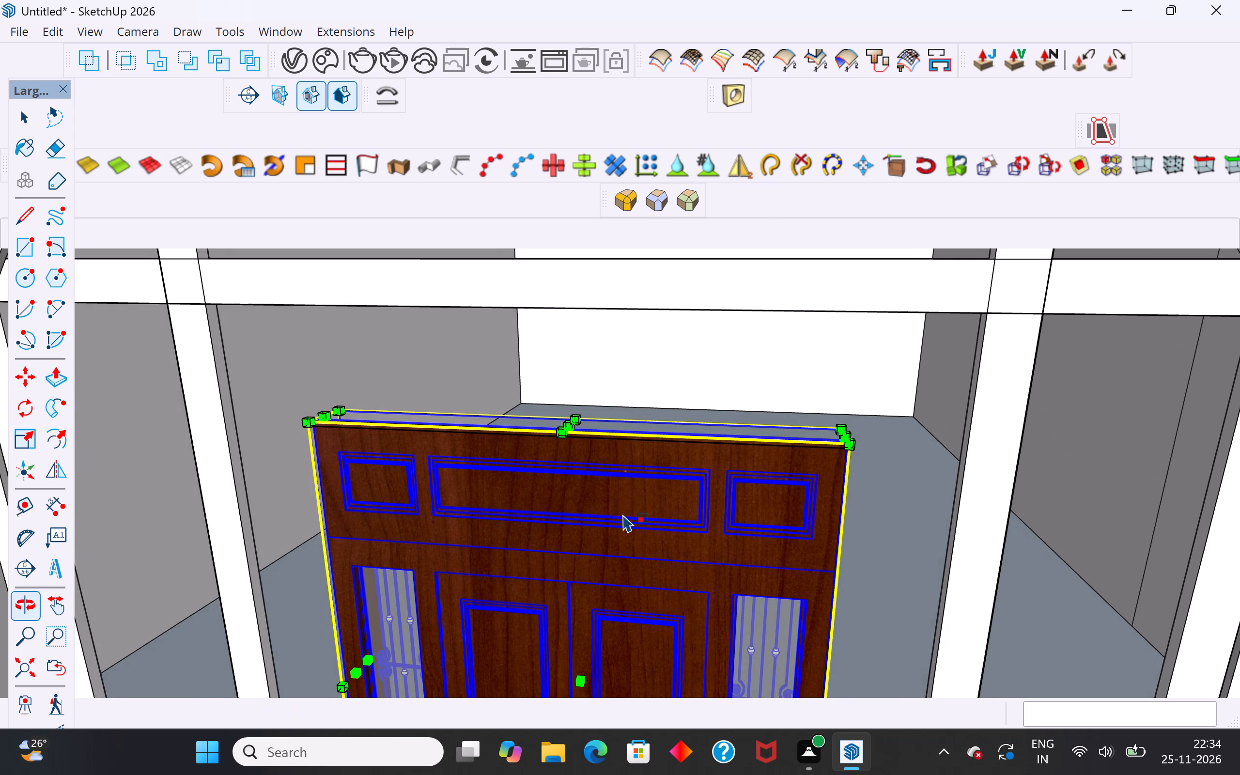
middle_drag(624, 432, 566, 418)
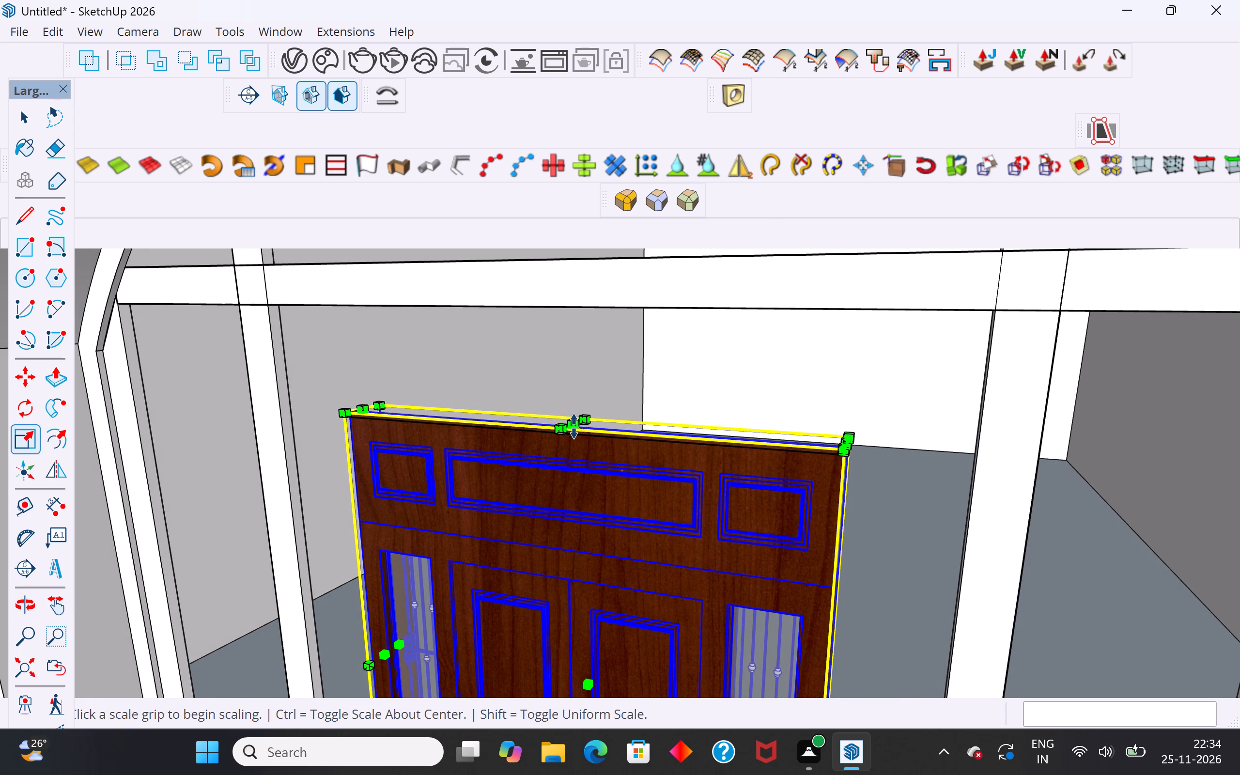
click(574, 426)
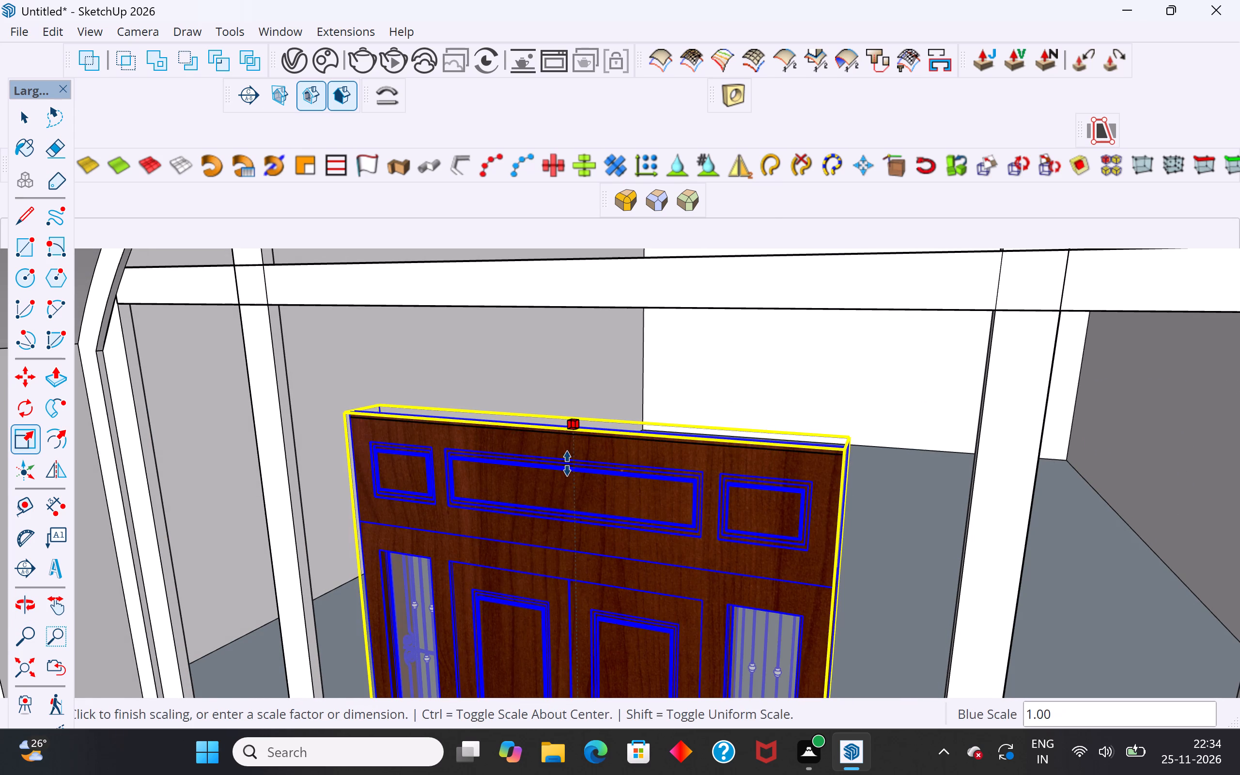
click(573, 435)
scroll(596, 549, down, 20)
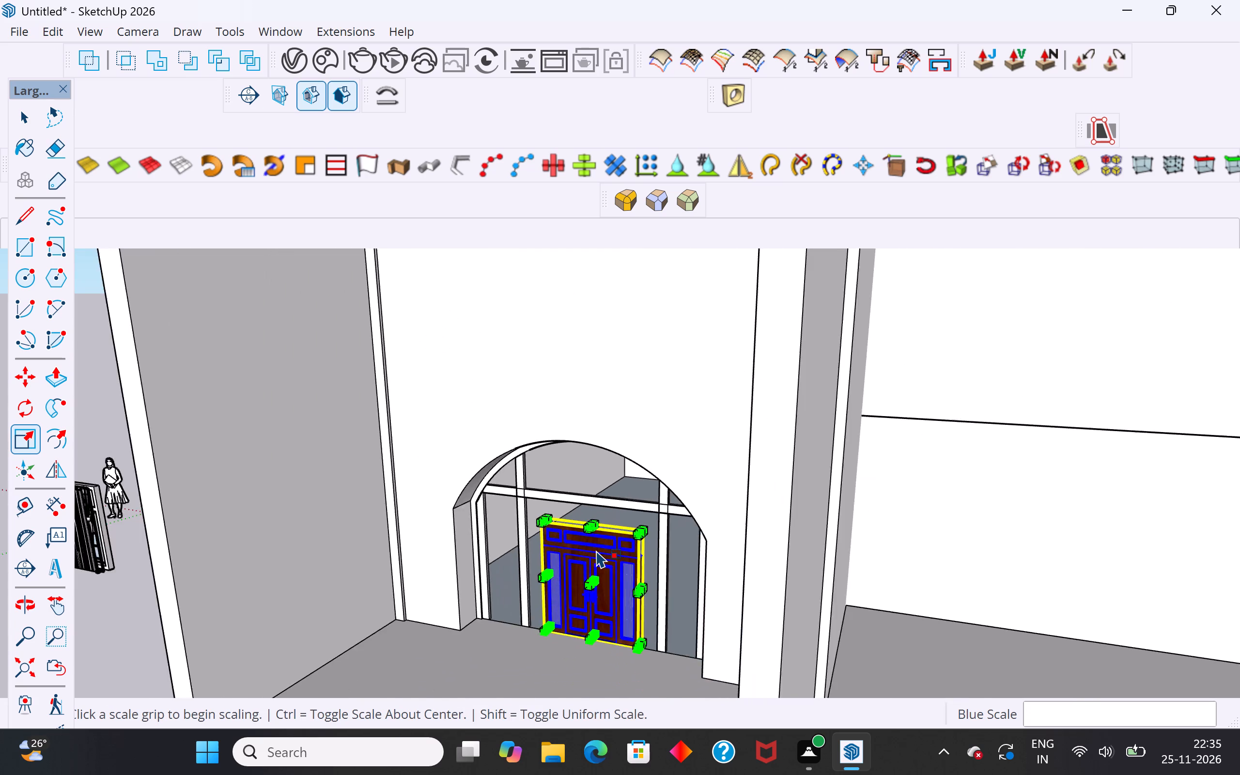
scroll(596, 550, down, 3)
click(16, 116)
click(150, 363)
Examine the entrance door's fit and proportions in the central arch and across the front facade from several angles.
scroll(533, 611, up, 7)
middle_drag(657, 569, 608, 550)
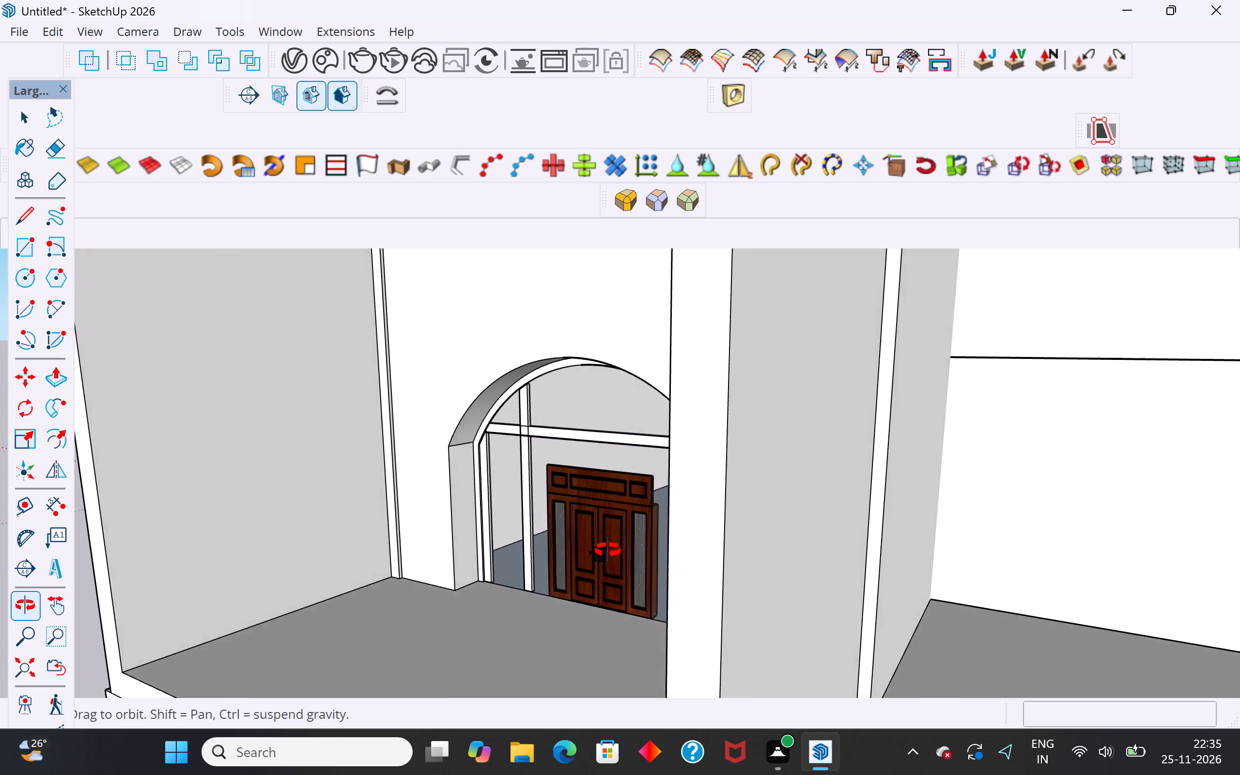
middle_drag(608, 550, 710, 522)
scroll(691, 403, down, 2)
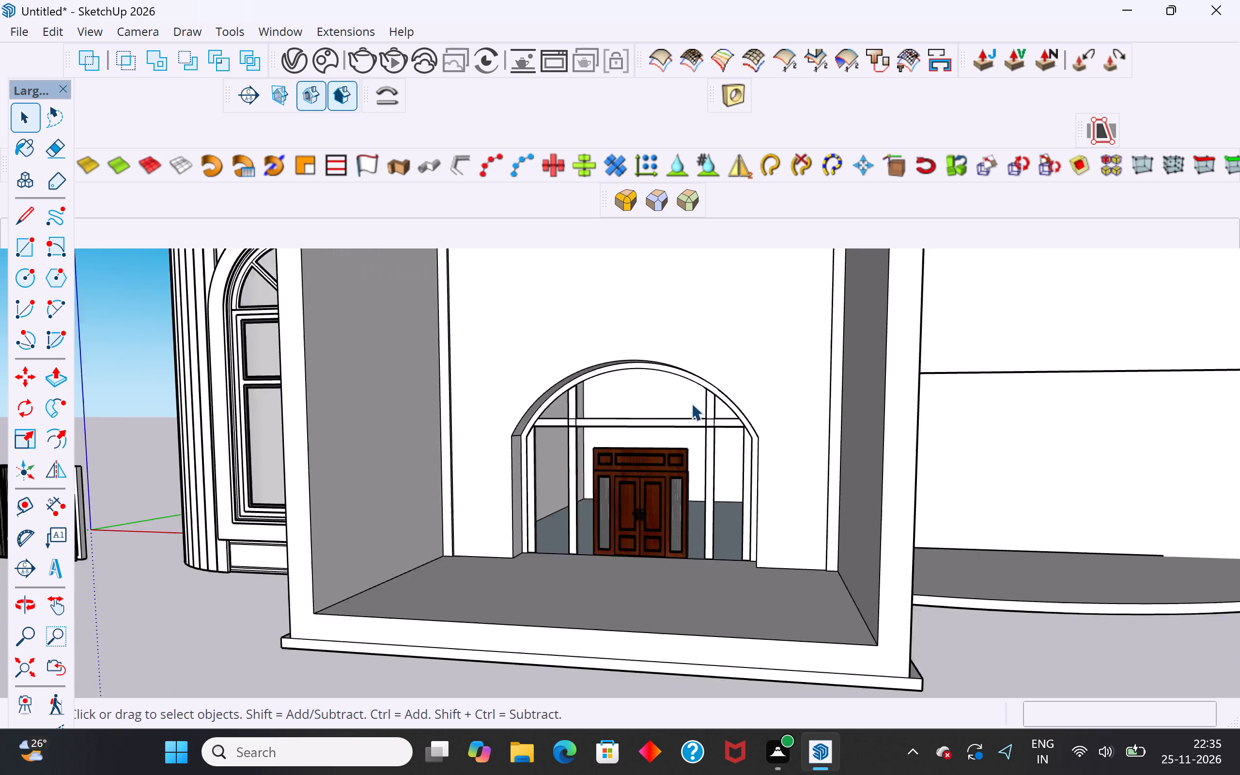
scroll(691, 403, down, 7)
middle_drag(772, 444, 715, 565)
scroll(541, 634, up, 3)
scroll(603, 583, down, 5)
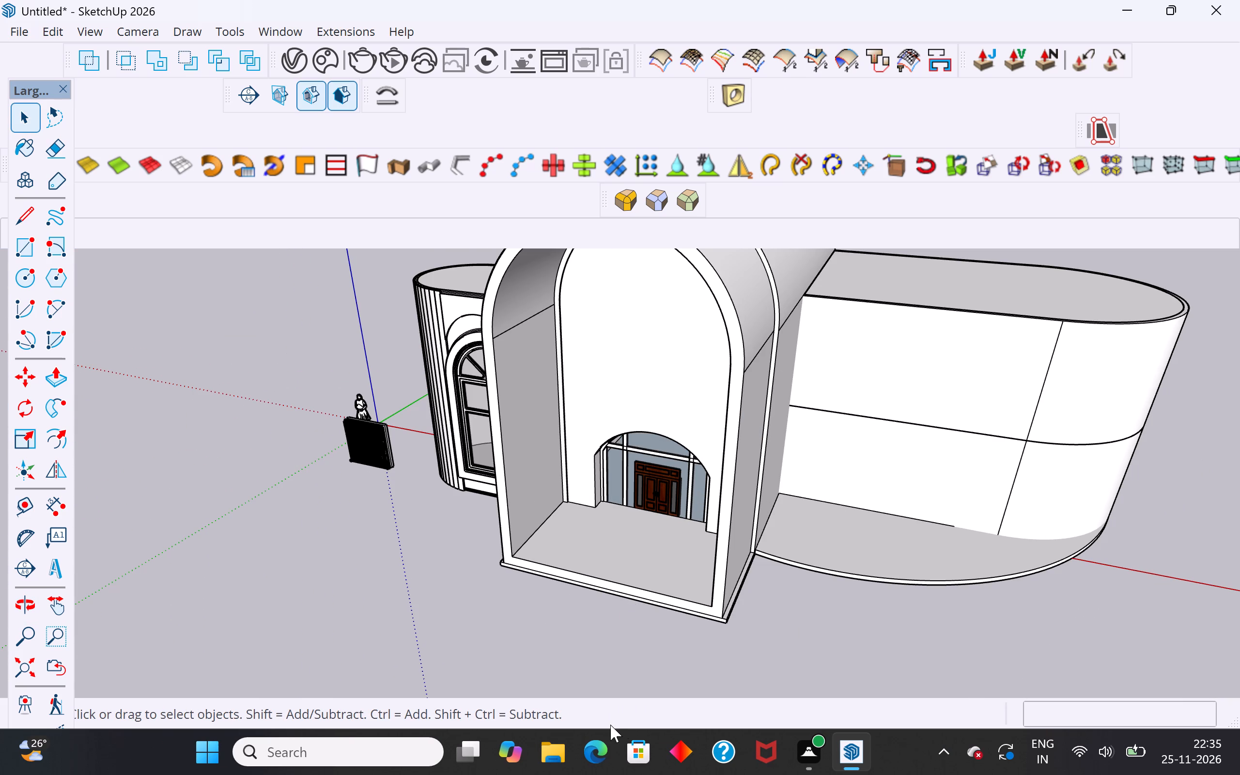
scroll(728, 597, down, 4)
middle_drag(728, 590, 856, 476)
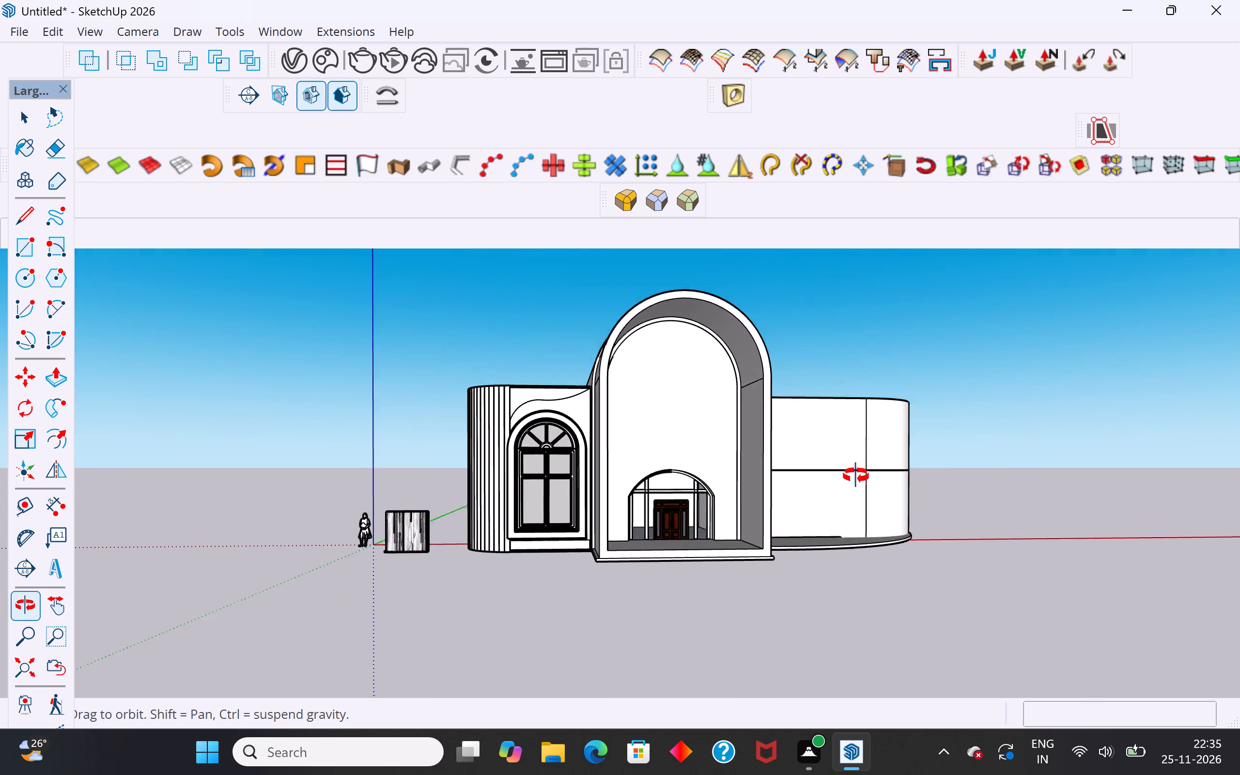
middle_drag(856, 476, 823, 523)
scroll(702, 535, up, 4)
middle_drag(690, 513, 699, 498)
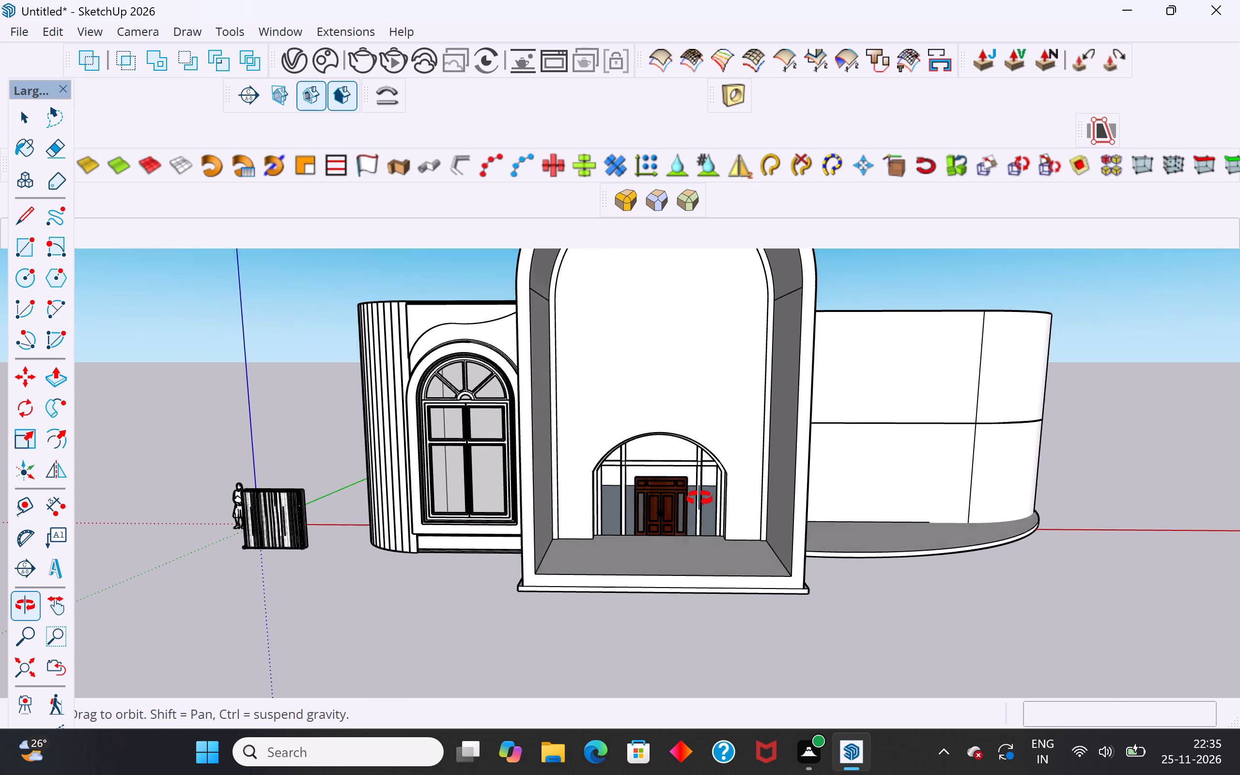
middle_drag(699, 498, 699, 501)
scroll(698, 511, up, 1)
scroll(622, 652, down, 6)
middle_drag(633, 622, 644, 573)
click(668, 461)
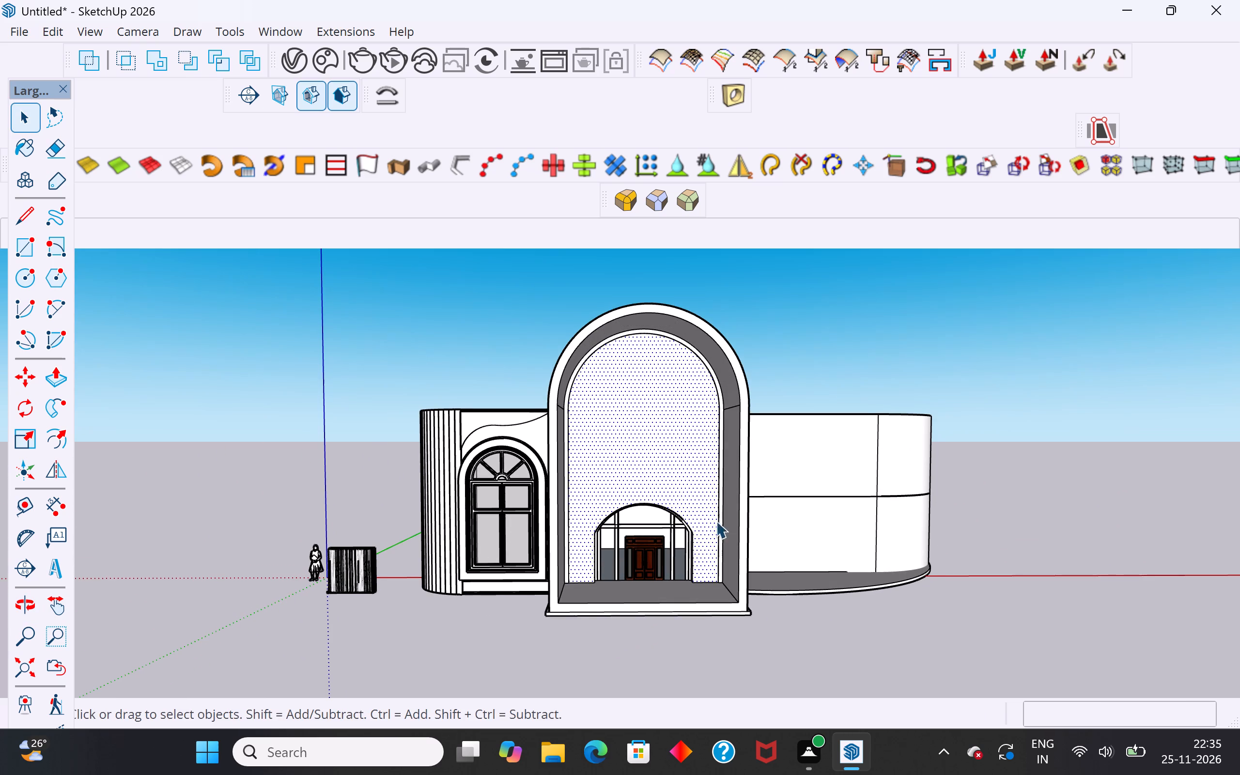
middle_drag(715, 531, 691, 550)
scroll(664, 514, up, 4)
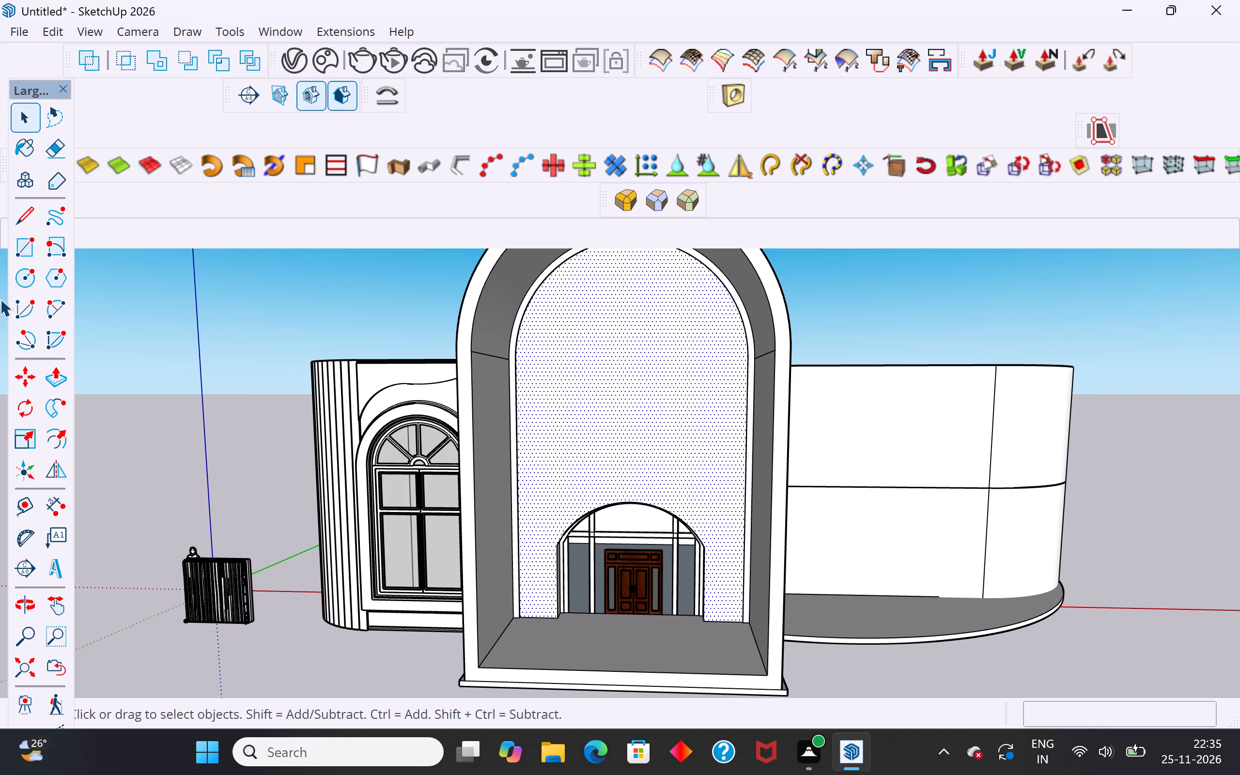
scroll(558, 526, up, 3)
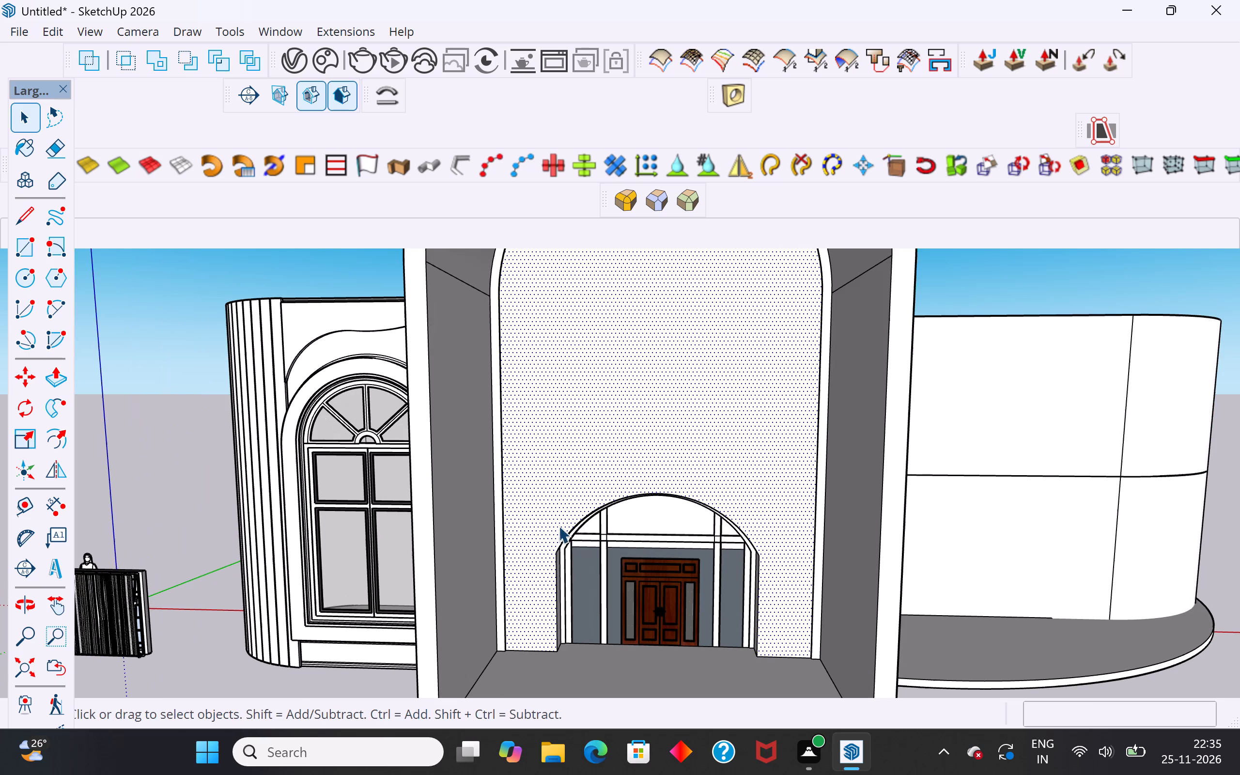
middle_drag(735, 538, 713, 548)
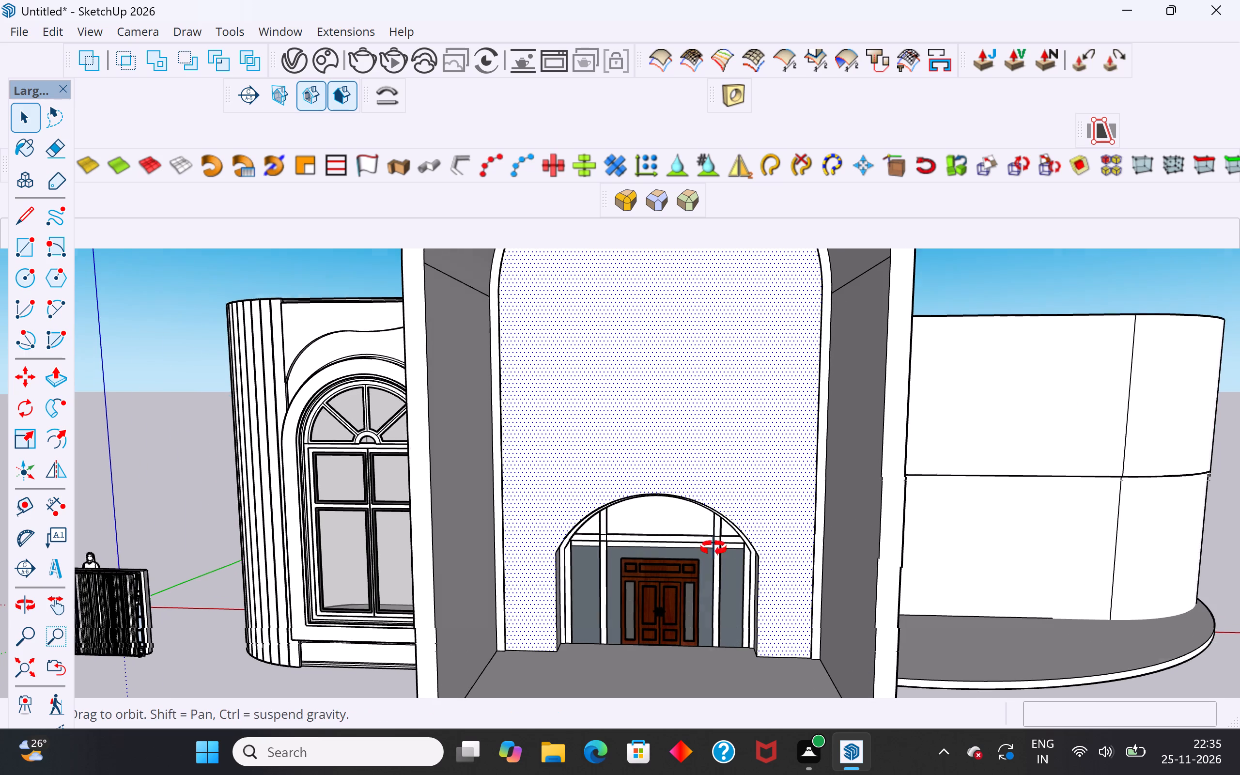
middle_drag(713, 548, 696, 566)
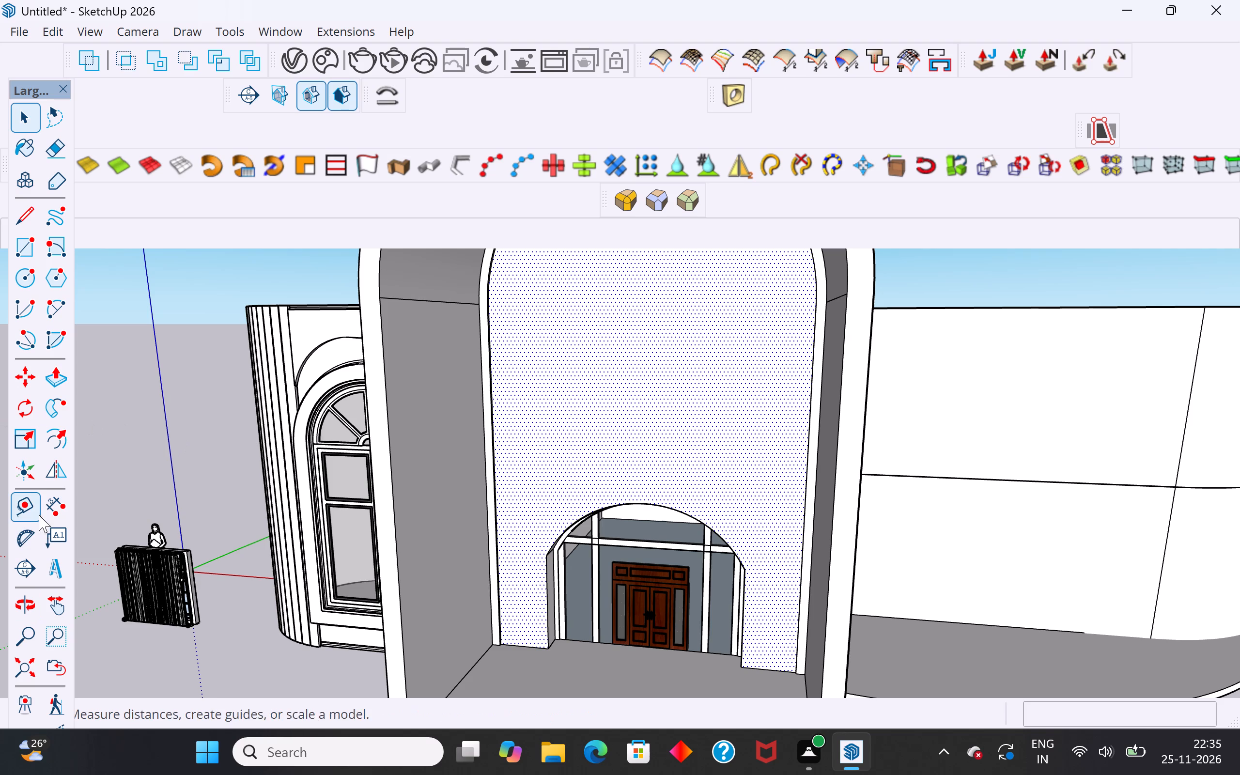
Place a horizontal guide 12' above the bottom edge of the tall arched wall around the entrance.
click(34, 511)
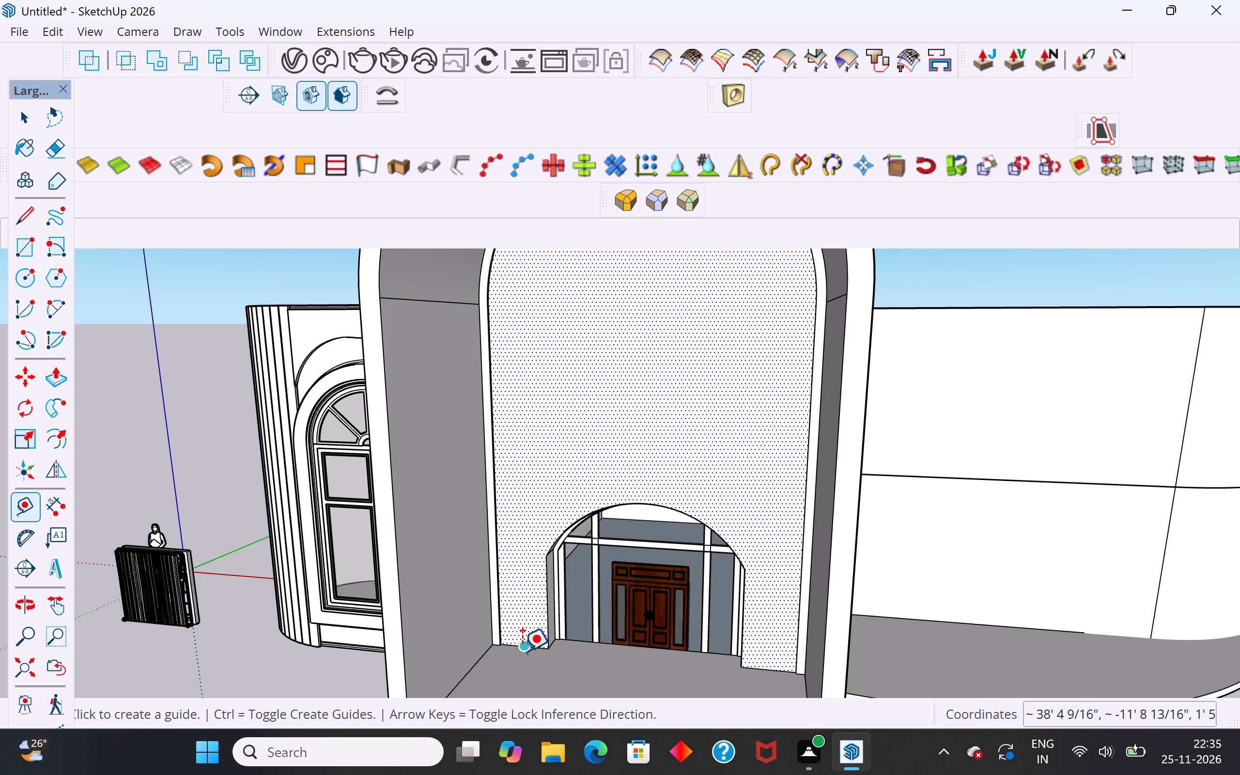
click(522, 651)
text(12')
key(Return)
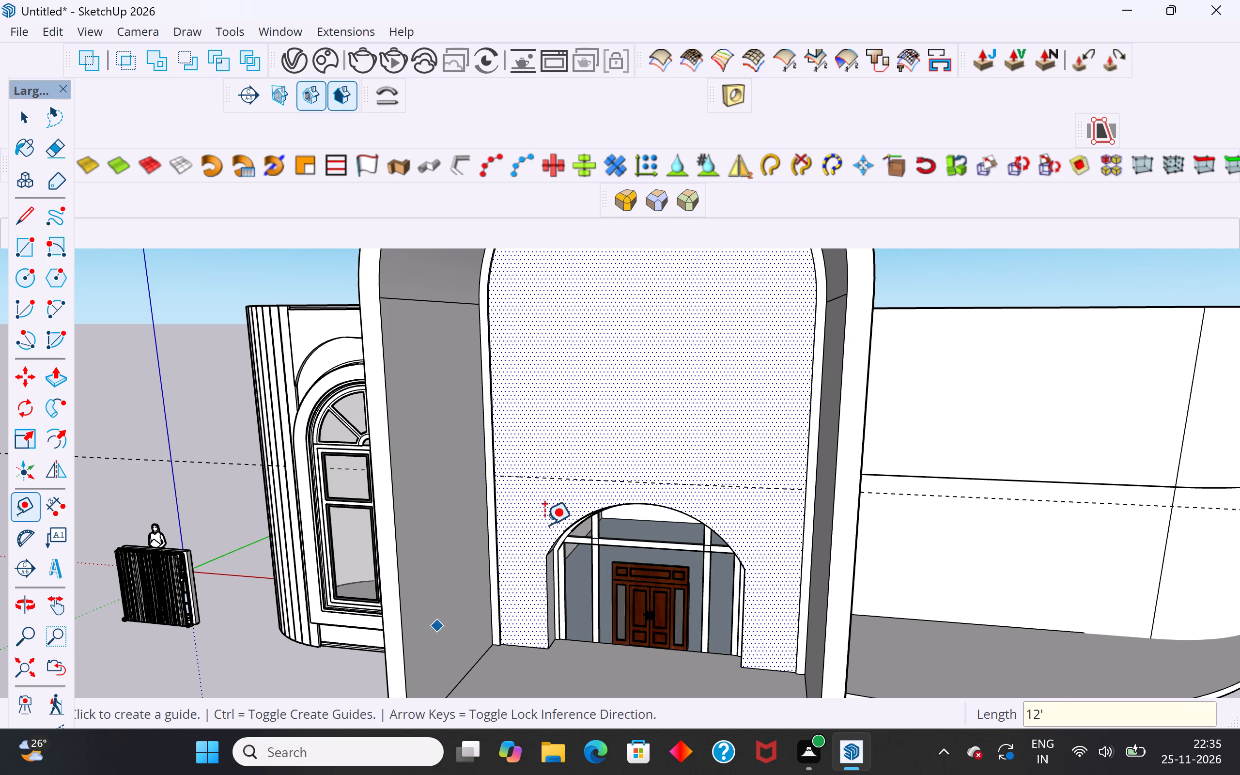
Add a second horizontal guide 6" above the first one on the arched wall.
click(544, 473)
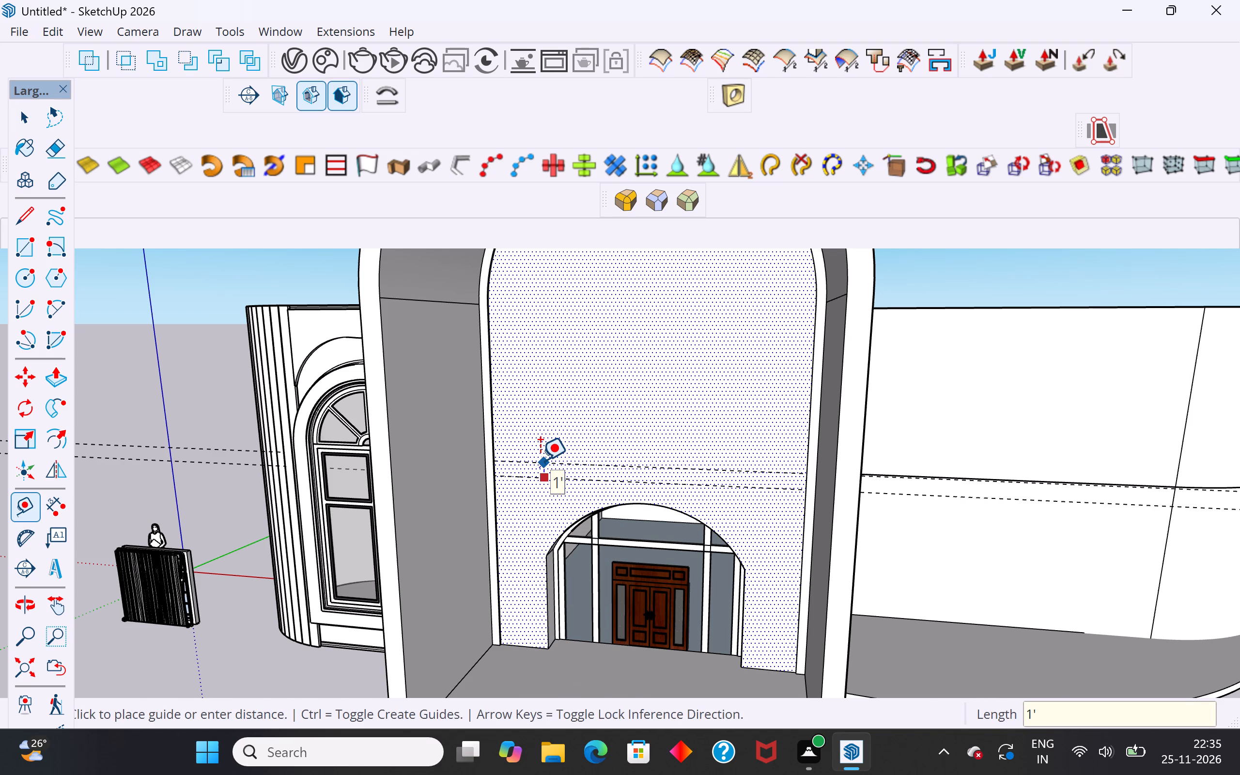
text(6")
key(Return)
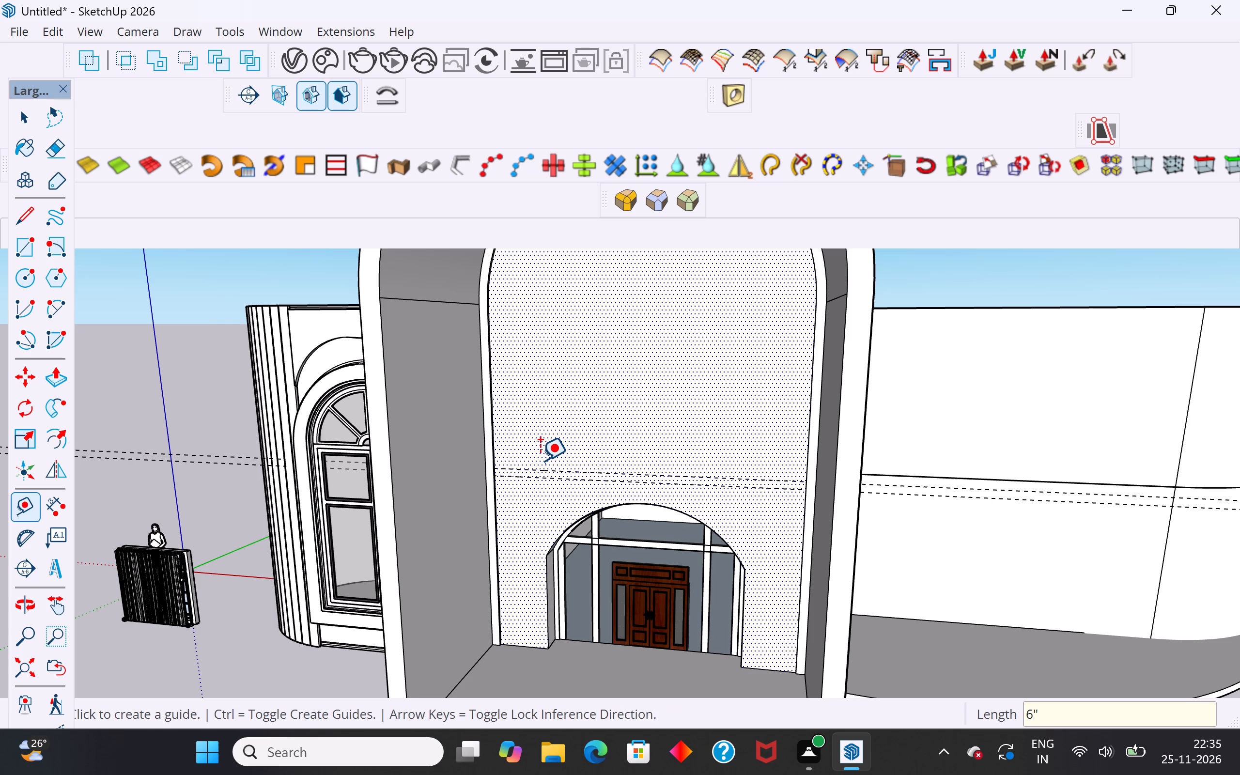
click(559, 468)
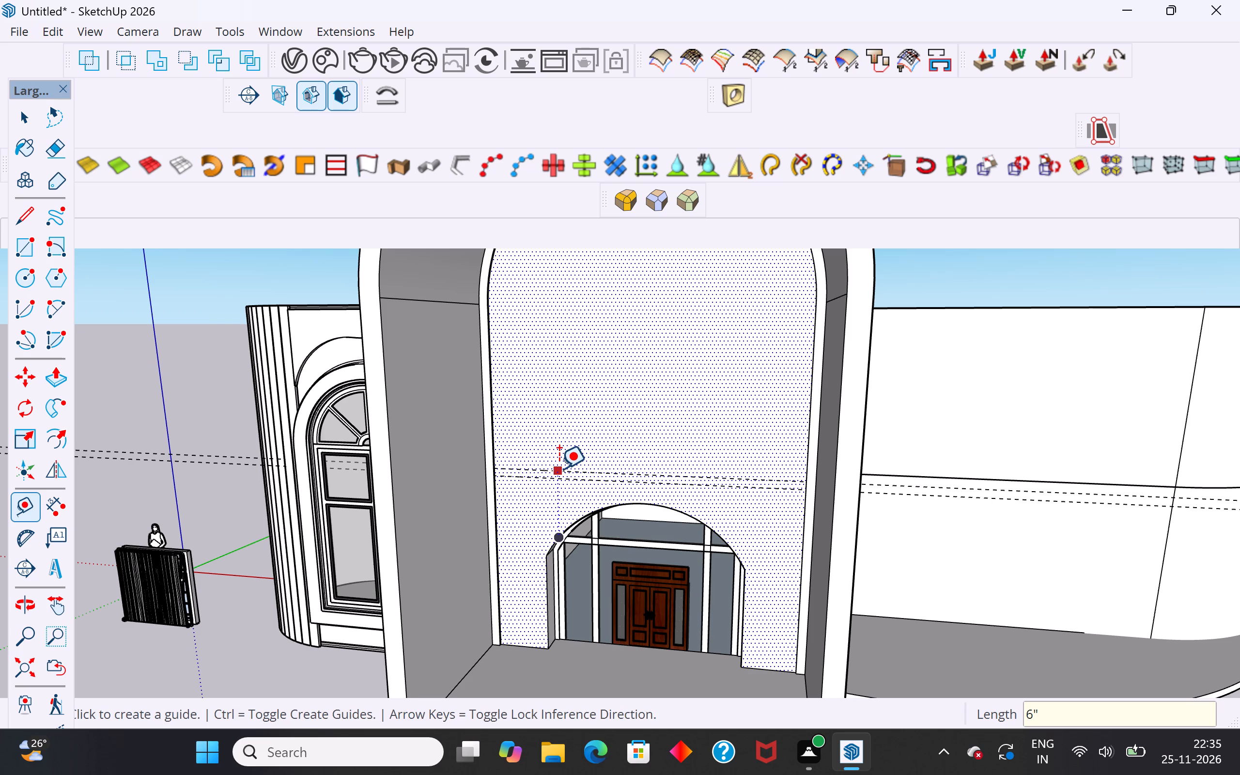
click(35, 122)
click(114, 348)
Open 3D Warehouse to find a window model for the arched front wall.
scroll(306, 458, down, 5)
middle_drag(555, 471, 577, 465)
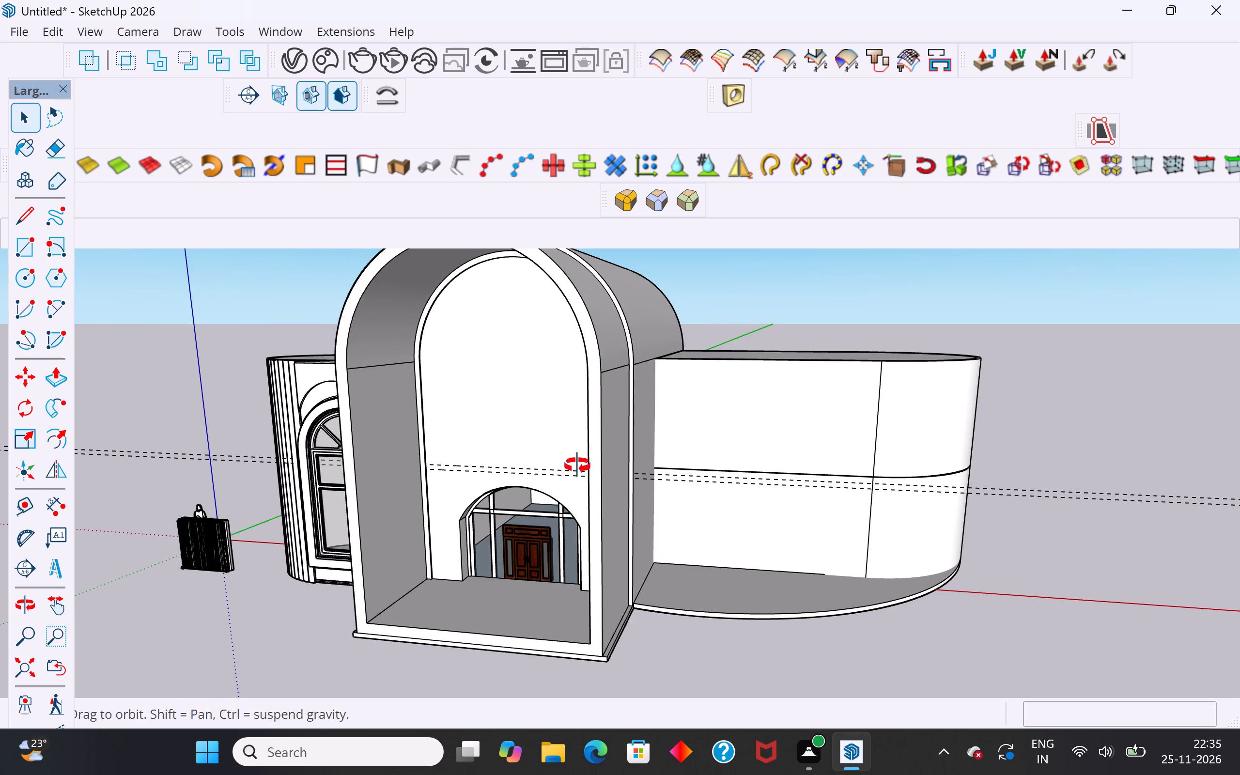
middle_drag(577, 465, 609, 460)
click(494, 373)
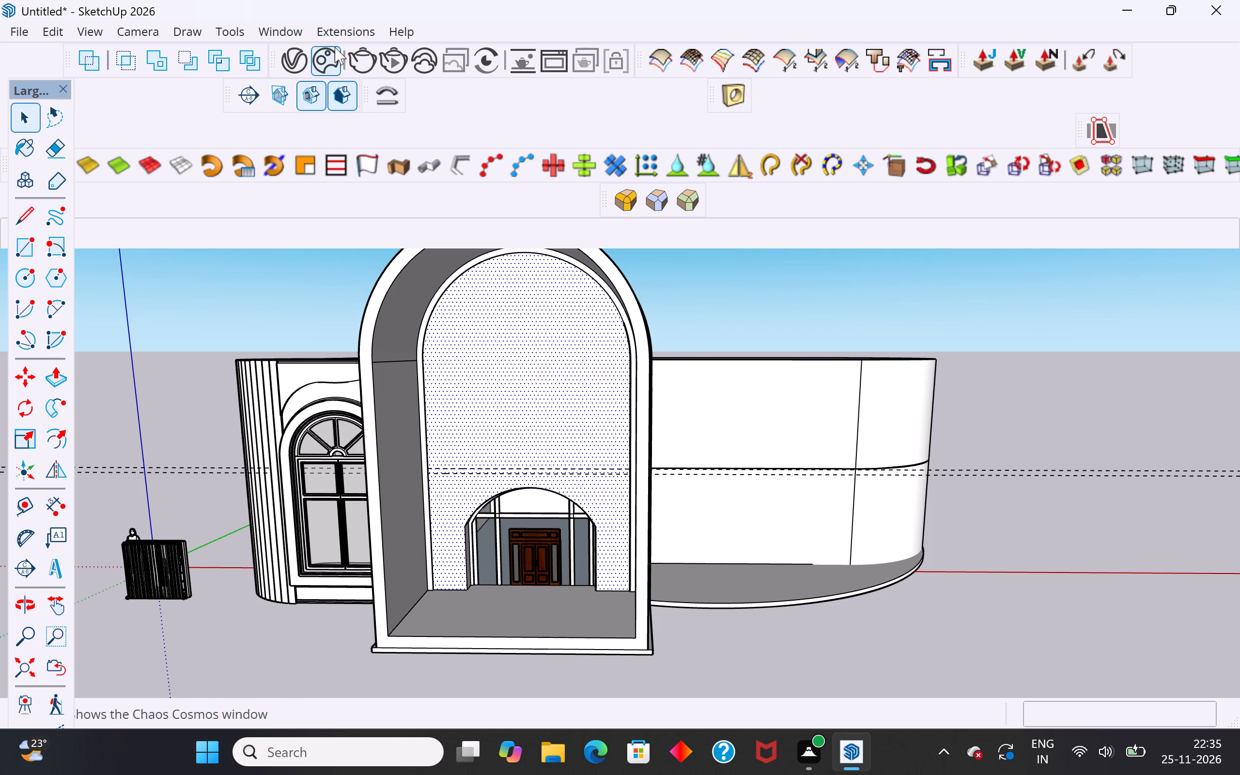
click(290, 29)
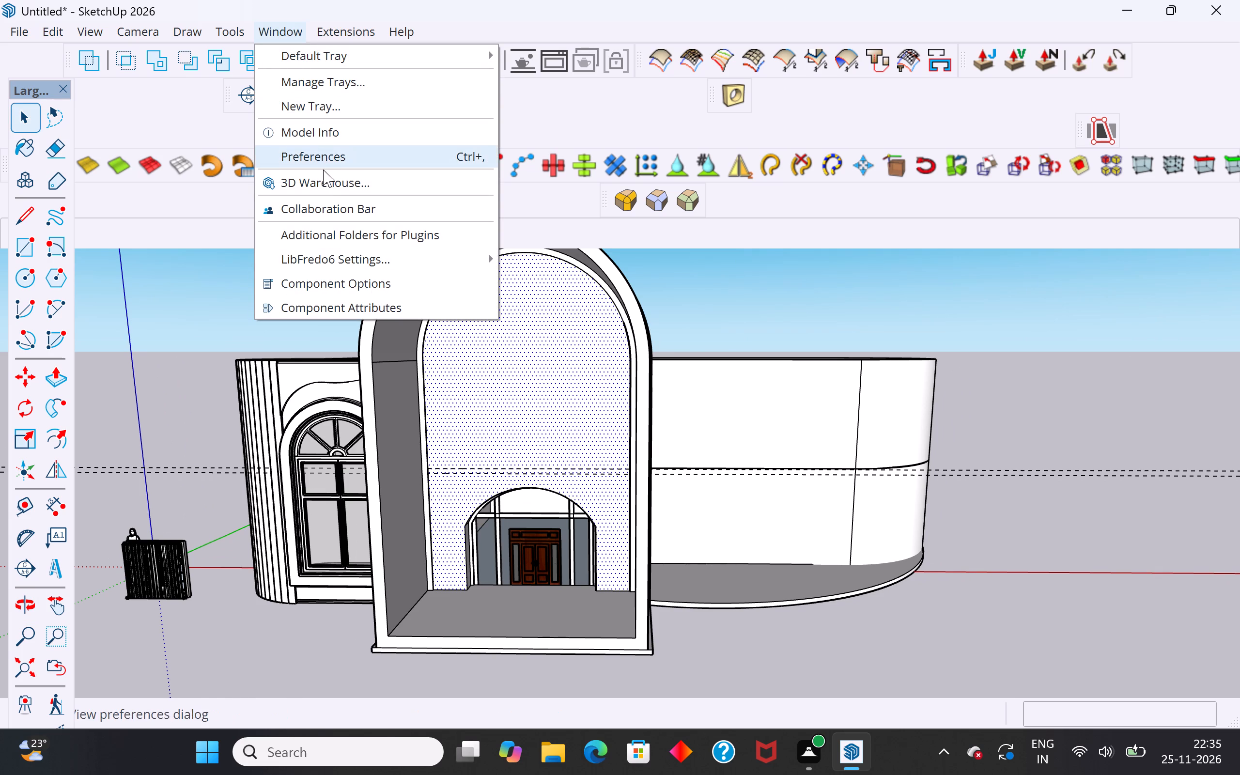
click(327, 181)
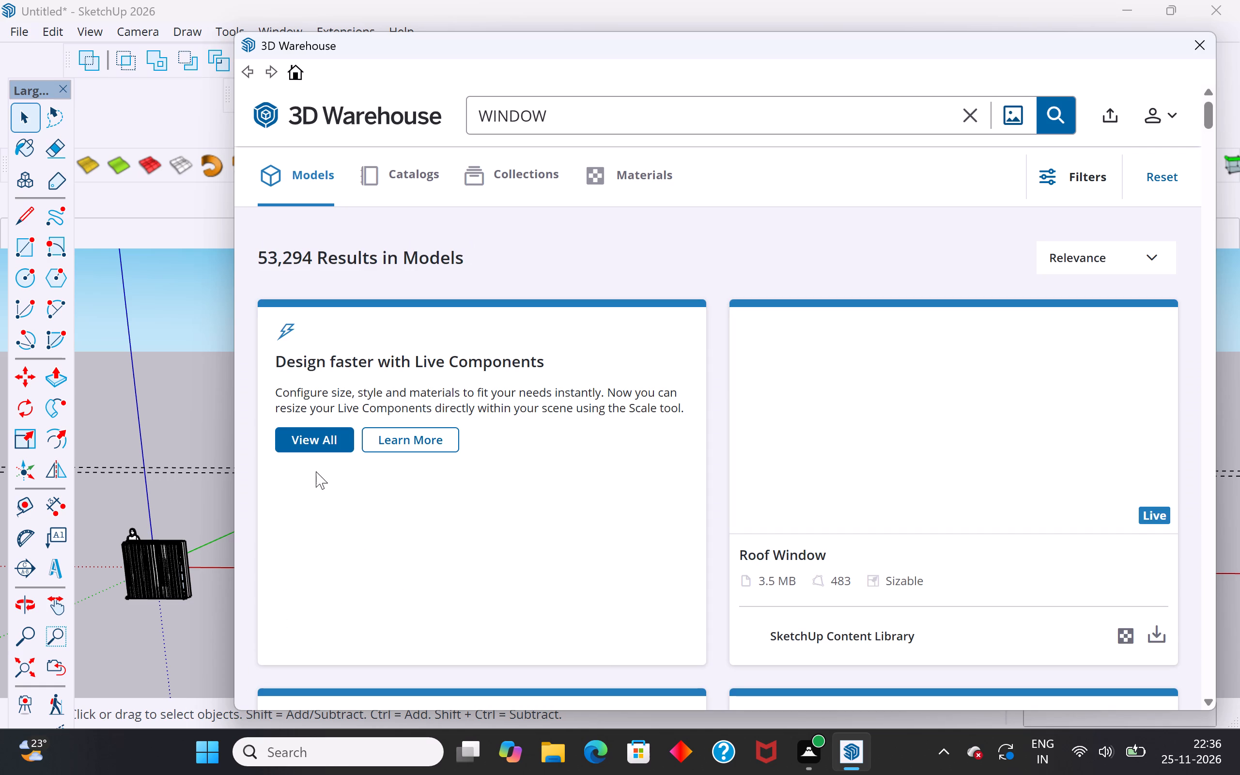
Browse the WINDOW models in 3D Warehouse for a suitable arched window design.
scroll(291, 479, down, 4)
drag(759, 50, 563, 63)
scroll(601, 418, down, 6)
scroll(600, 418, up, 2)
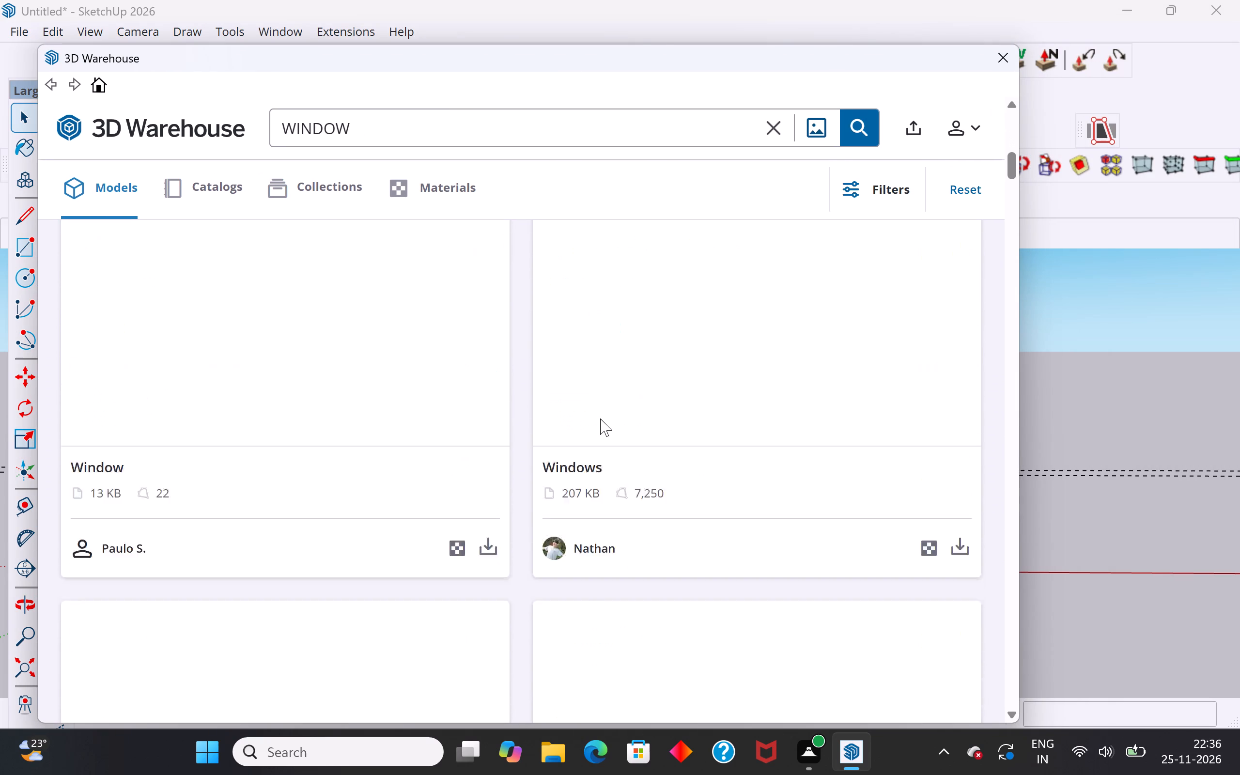
scroll(600, 418, up, 2)
drag(625, 62, 732, 38)
scroll(570, 407, up, 2)
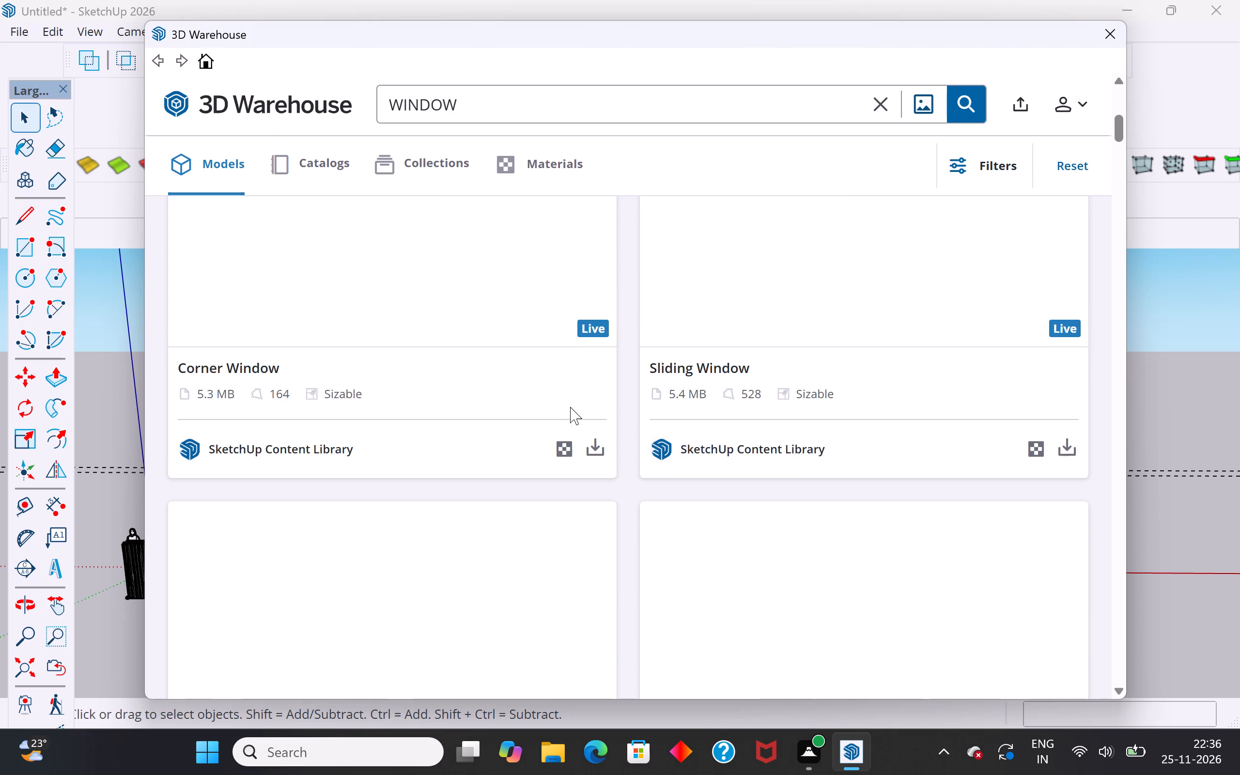
scroll(570, 407, up, 9)
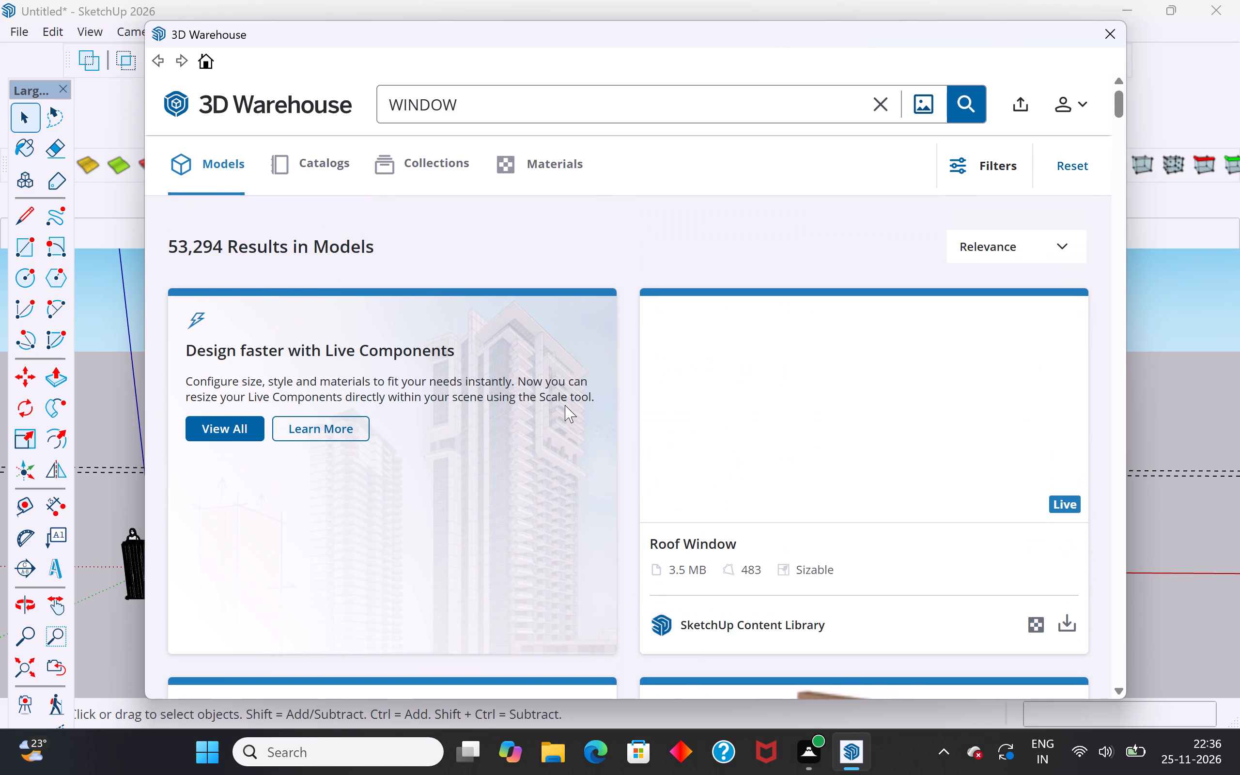
scroll(620, 462, down, 6)
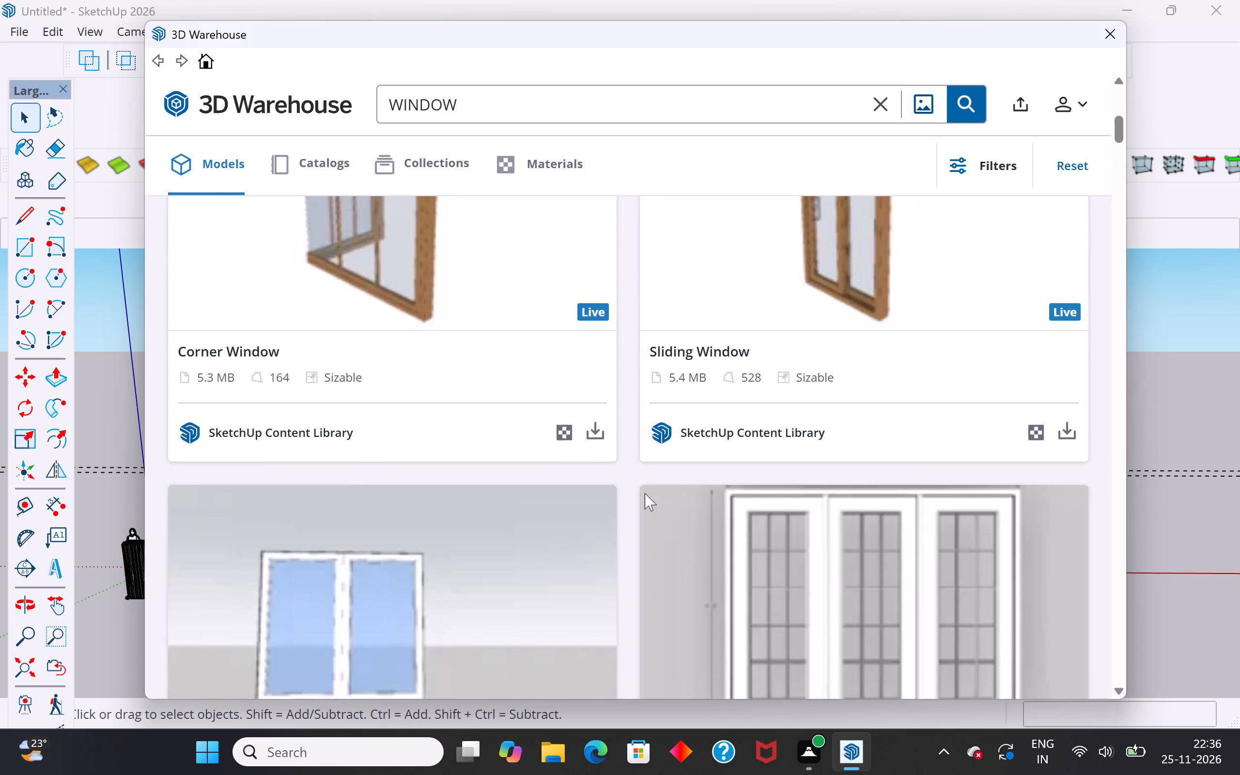
scroll(695, 576, down, 16)
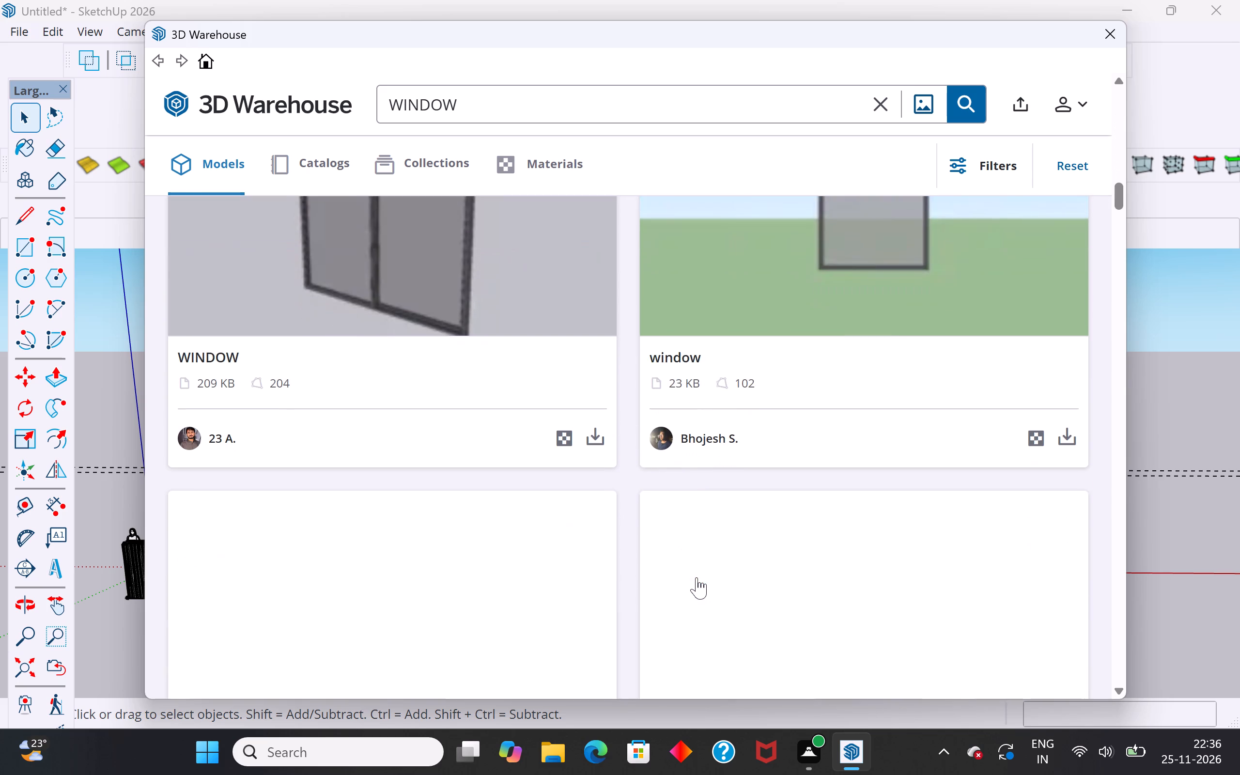
scroll(676, 598, down, 12)
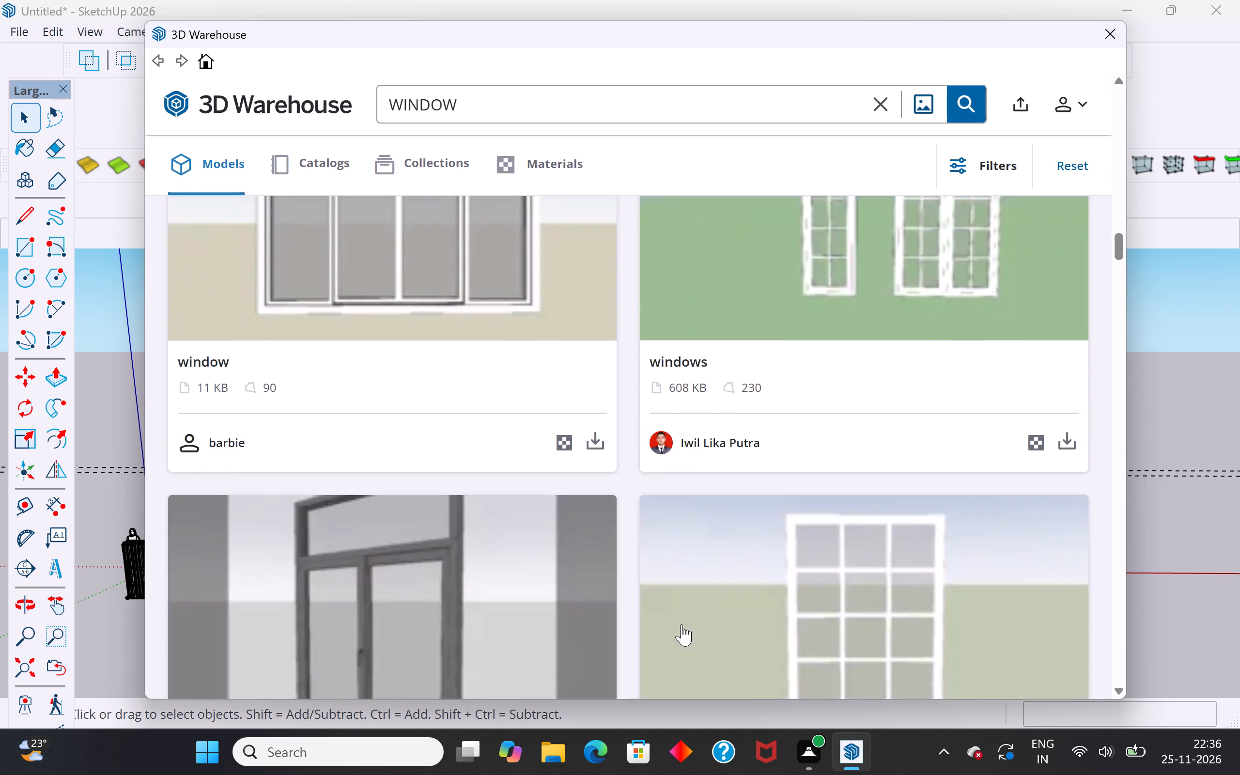
scroll(682, 624, down, 18)
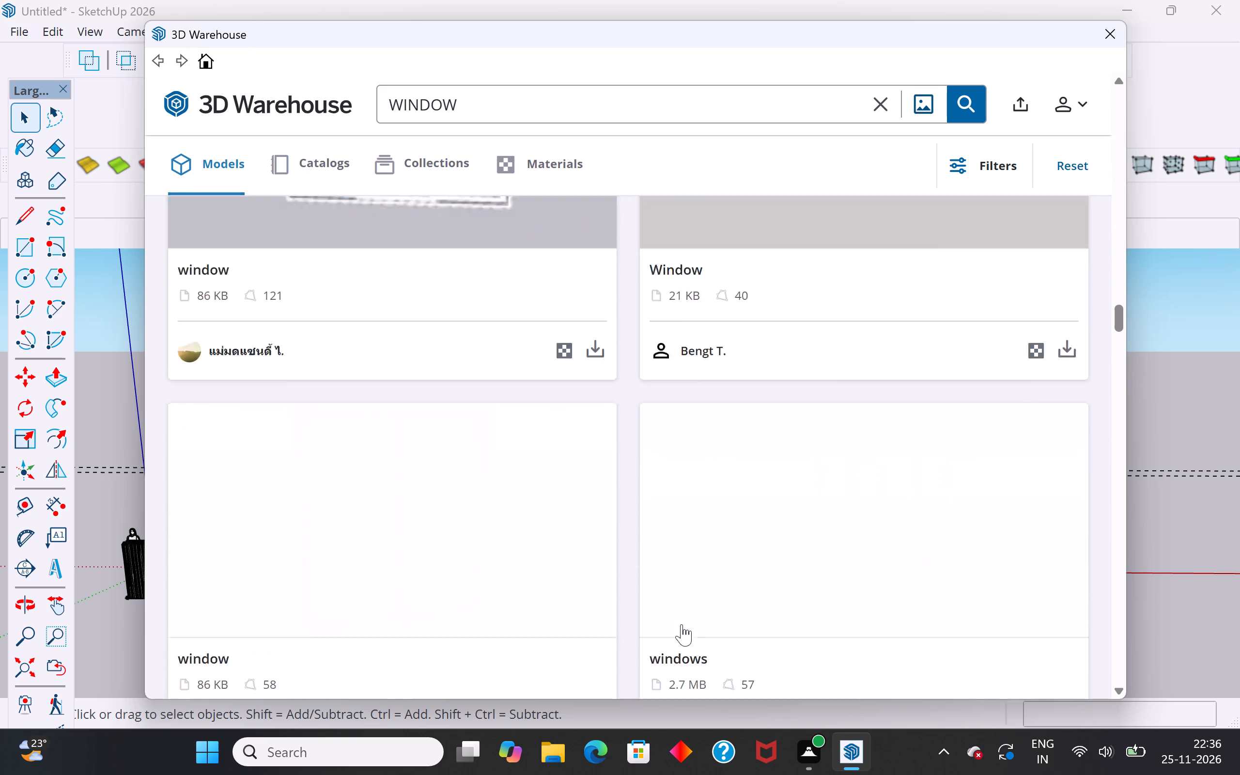
scroll(682, 624, down, 13)
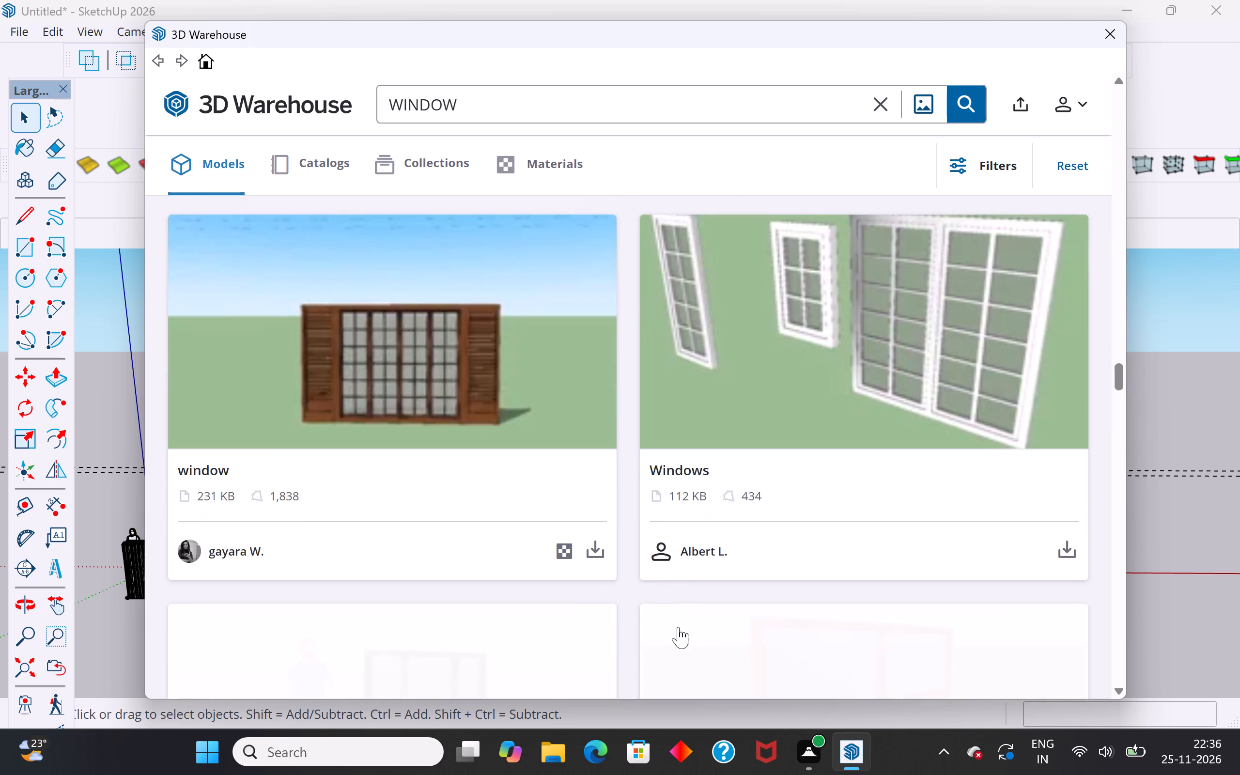
scroll(678, 627, down, 8)
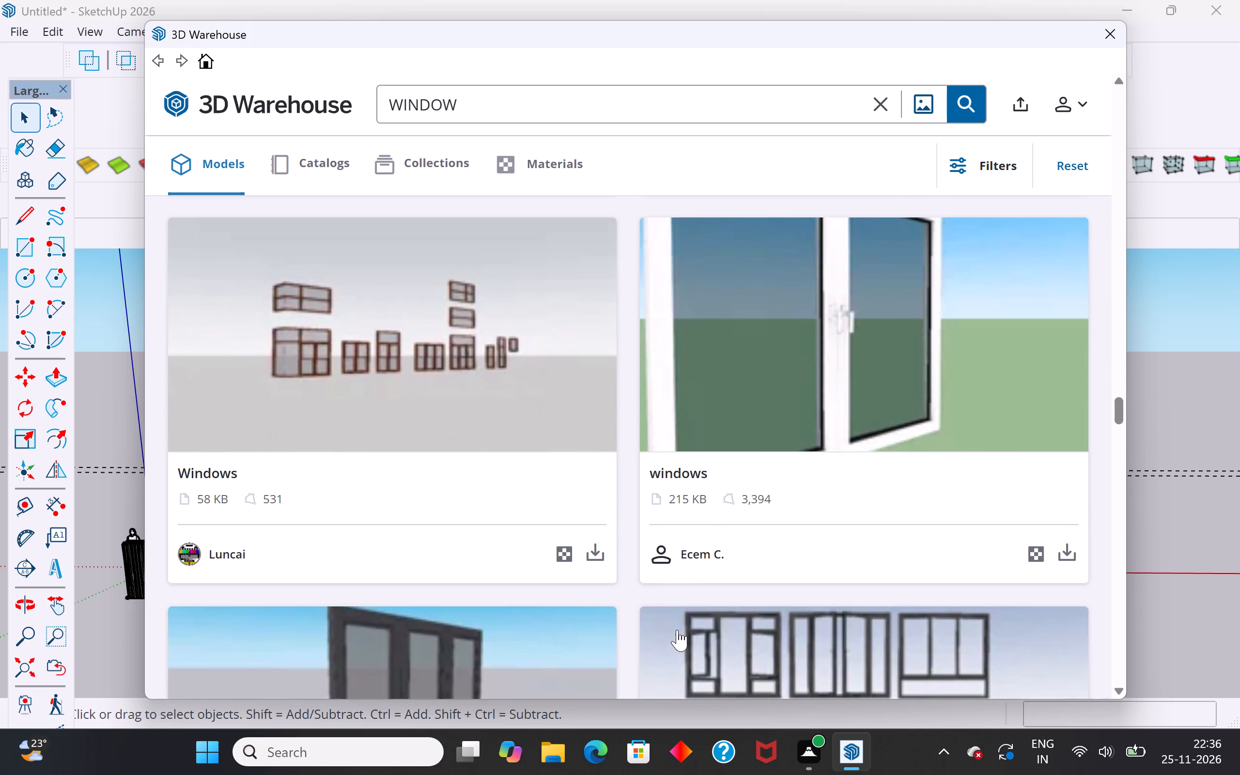
scroll(677, 630, down, 10)
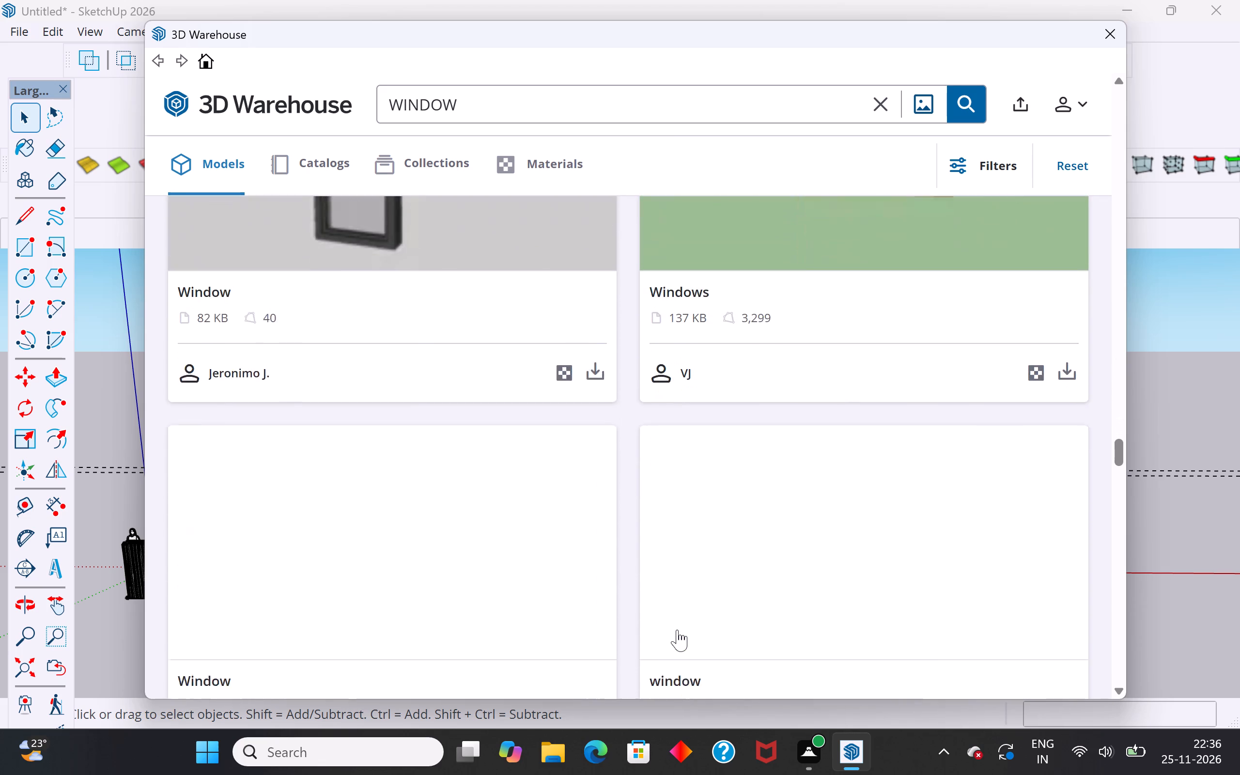
scroll(677, 630, down, 12)
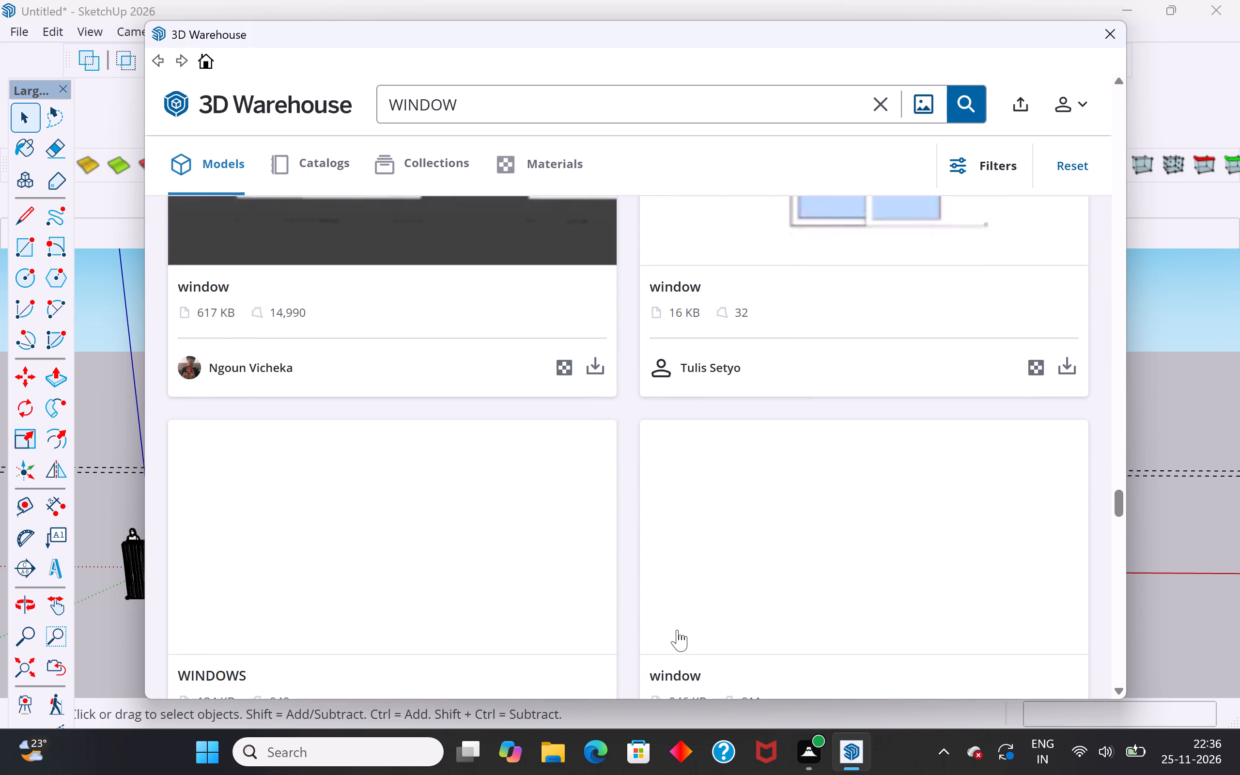
scroll(677, 630, down, 1)
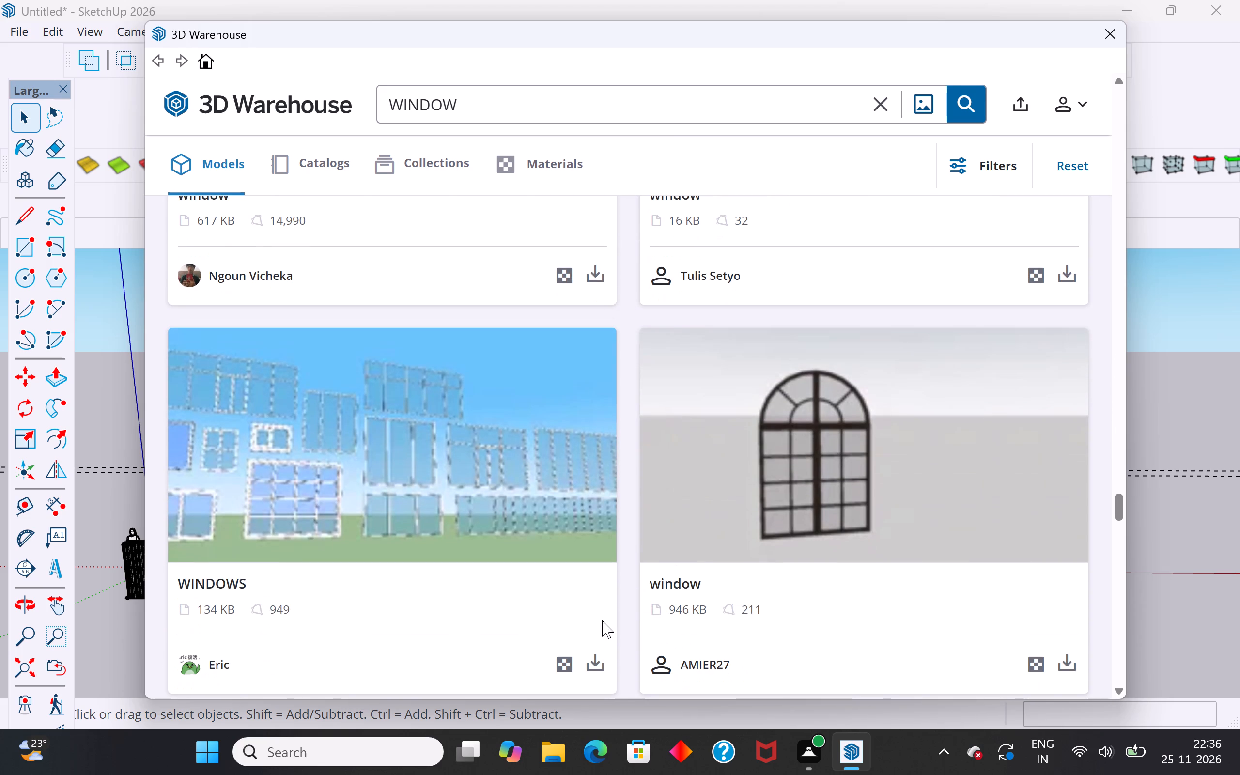
scroll(531, 592, down, 6)
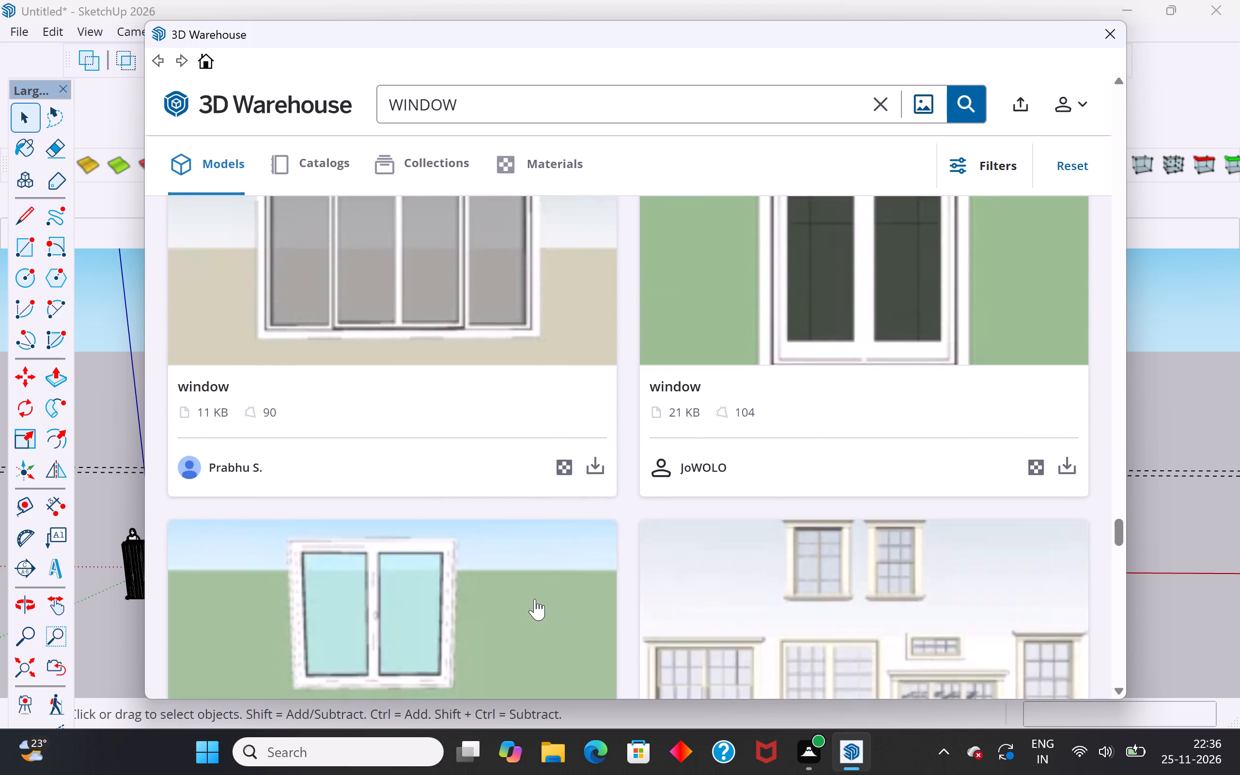
scroll(535, 599, down, 8)
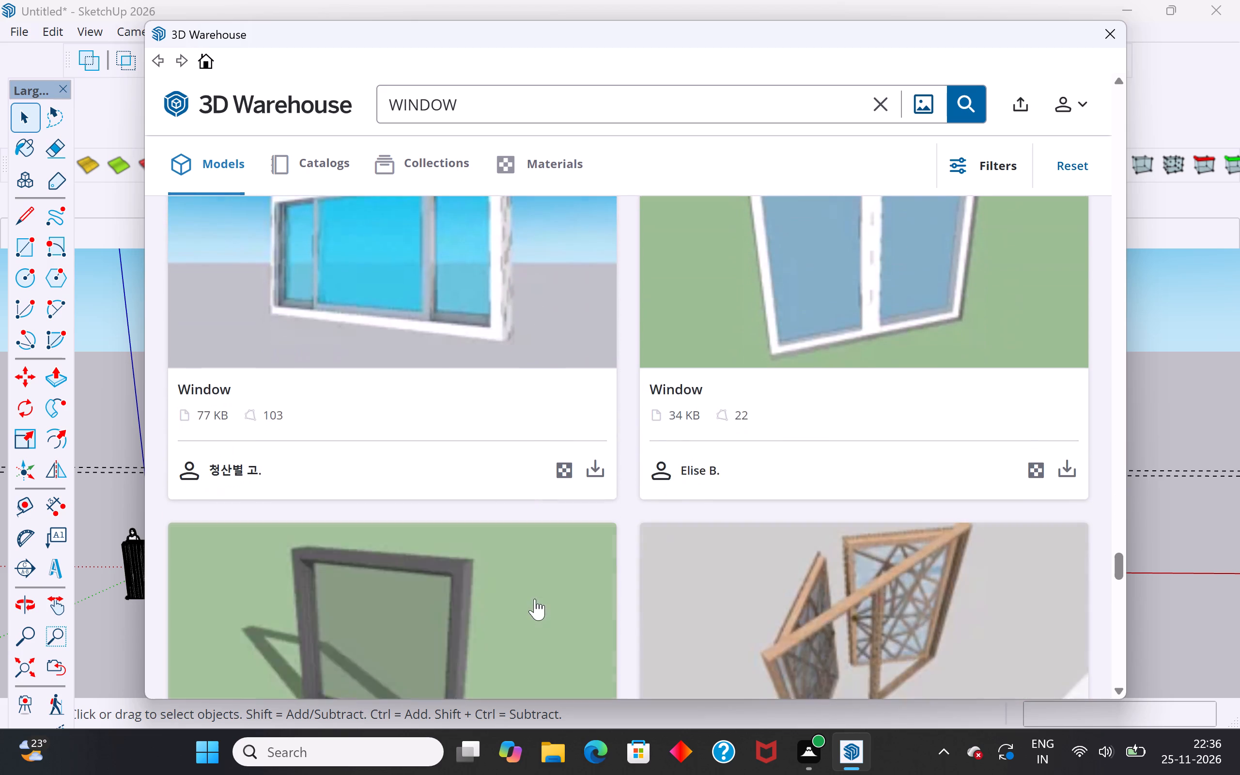
scroll(535, 599, down, 10)
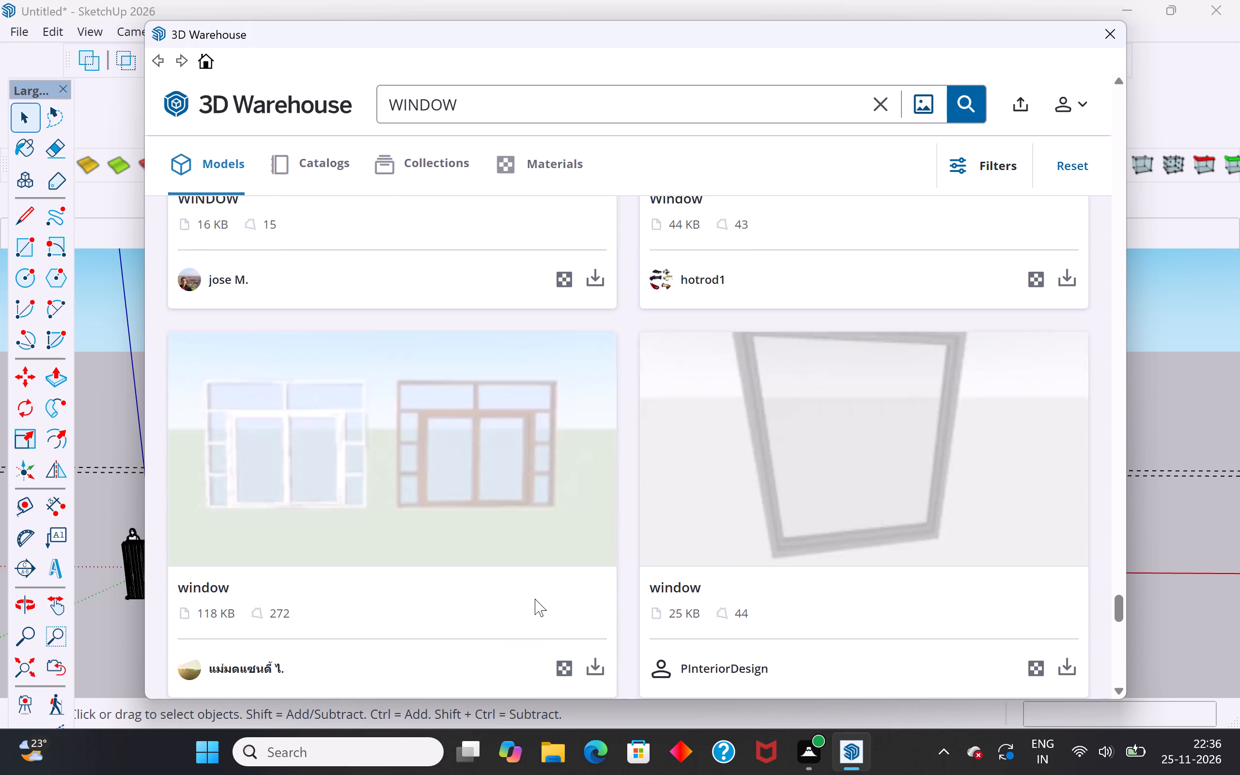
scroll(535, 599, down, 14)
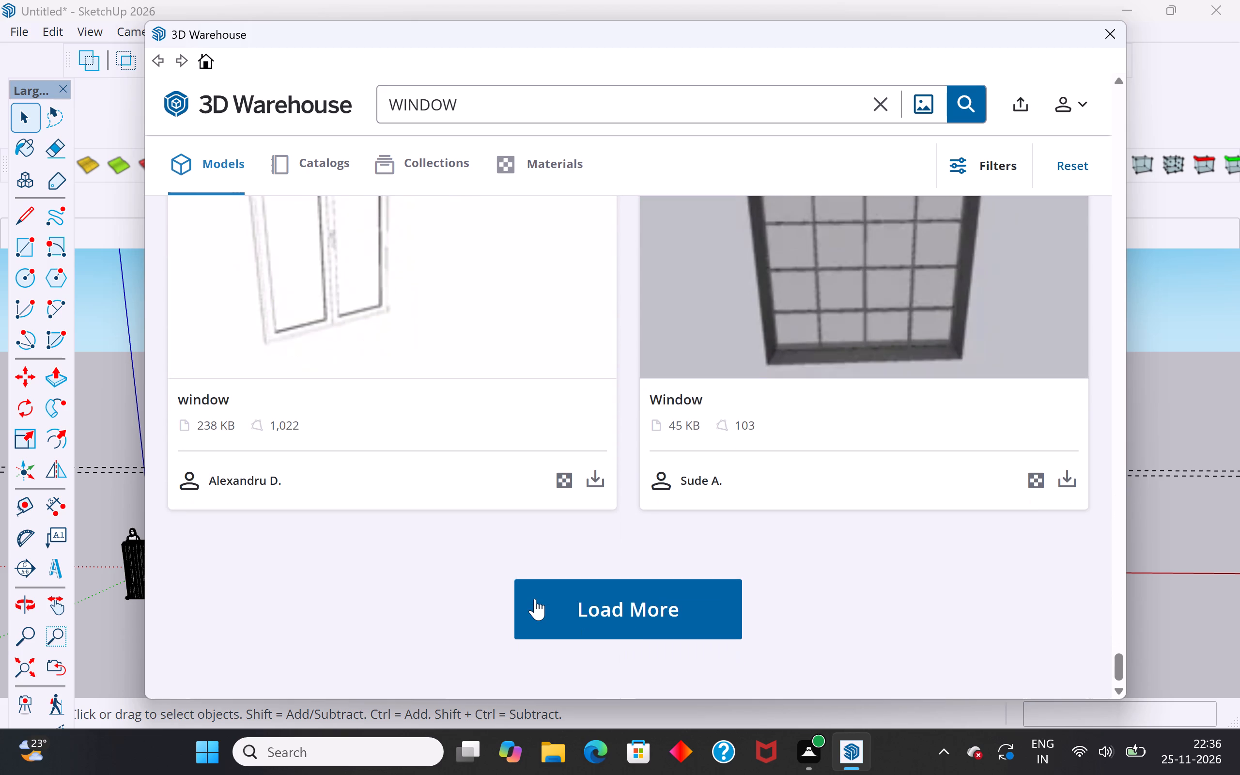
scroll(535, 599, down, 6)
scroll(535, 599, up, 20)
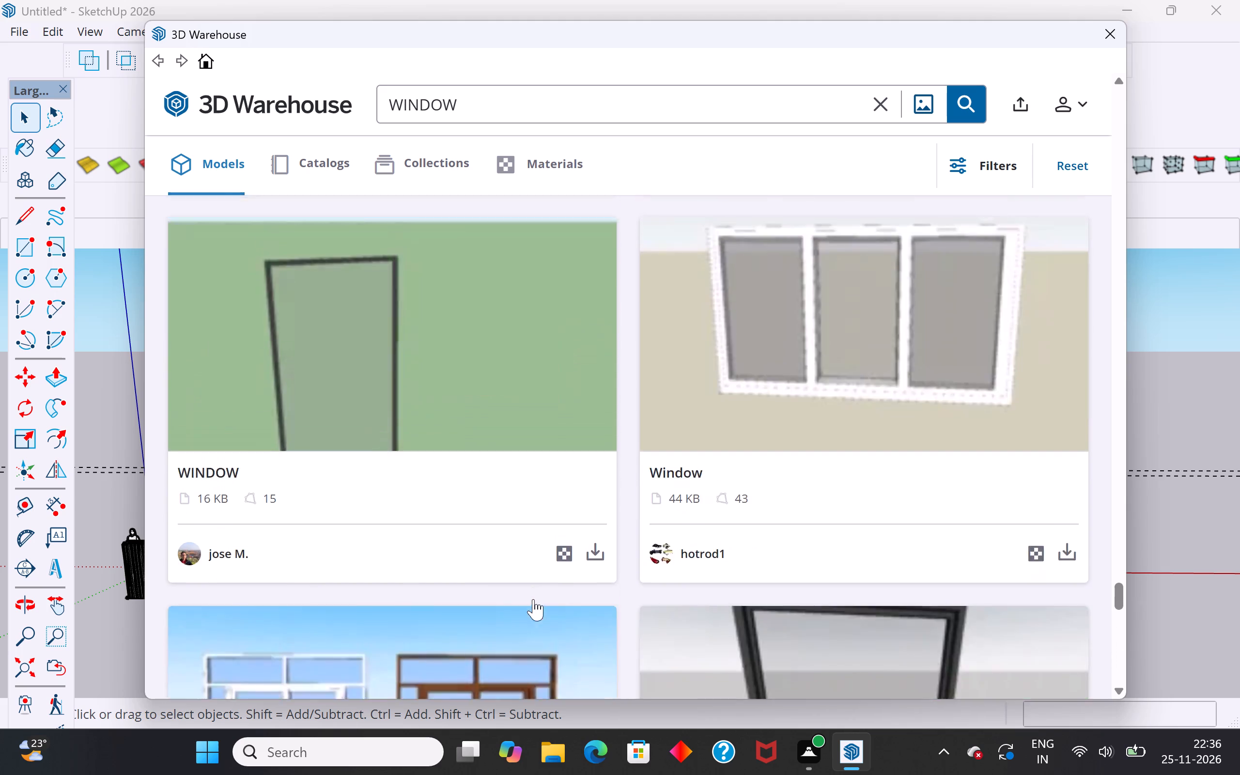
scroll(533, 599, up, 20)
scroll(529, 599, down, 4)
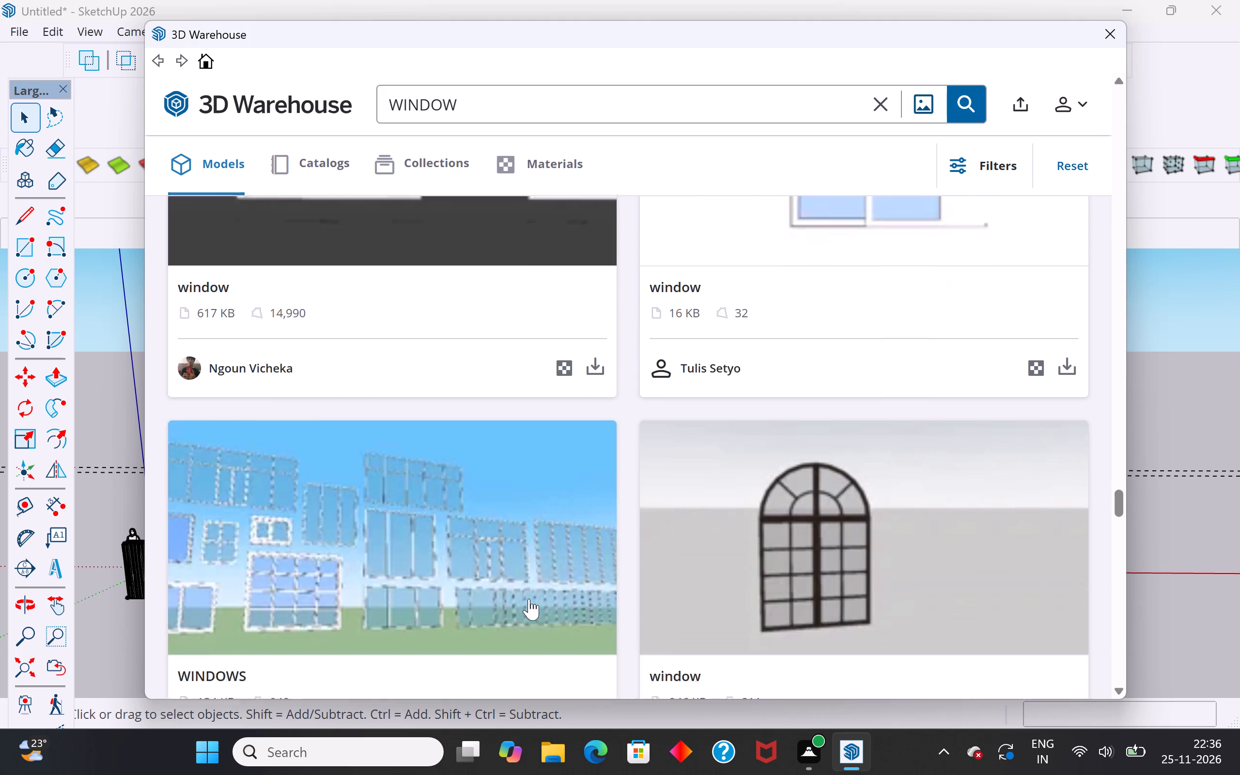
Load the dark-framed arched window with grid panes into the model and place it on the ground beside the building.
click(1065, 450)
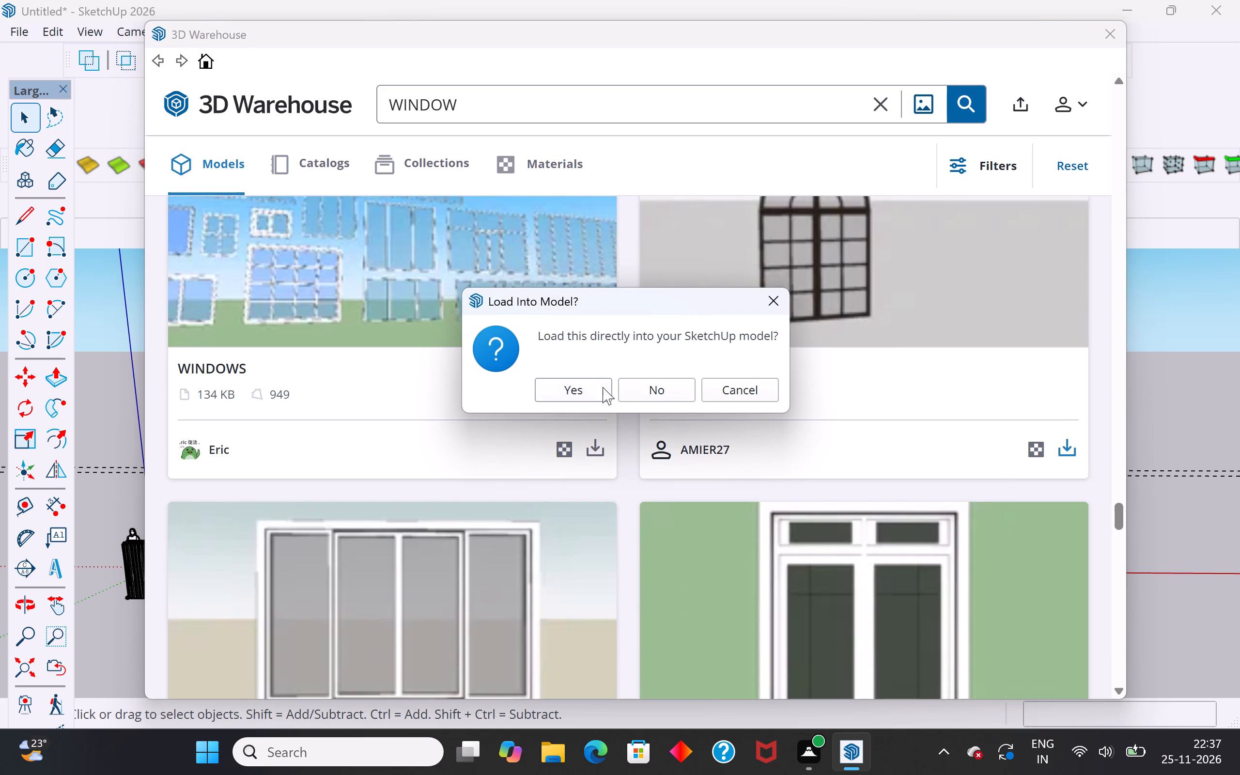
click(586, 381)
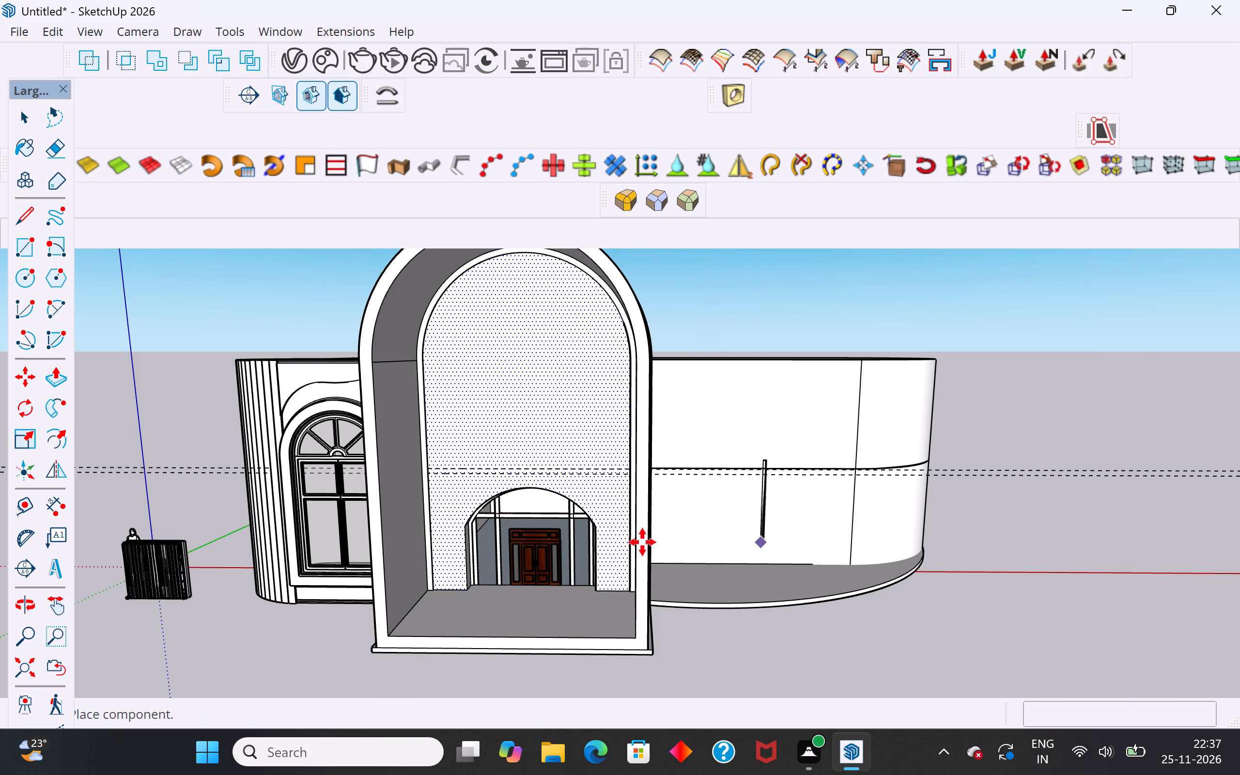
scroll(618, 532, down, 9)
click(803, 621)
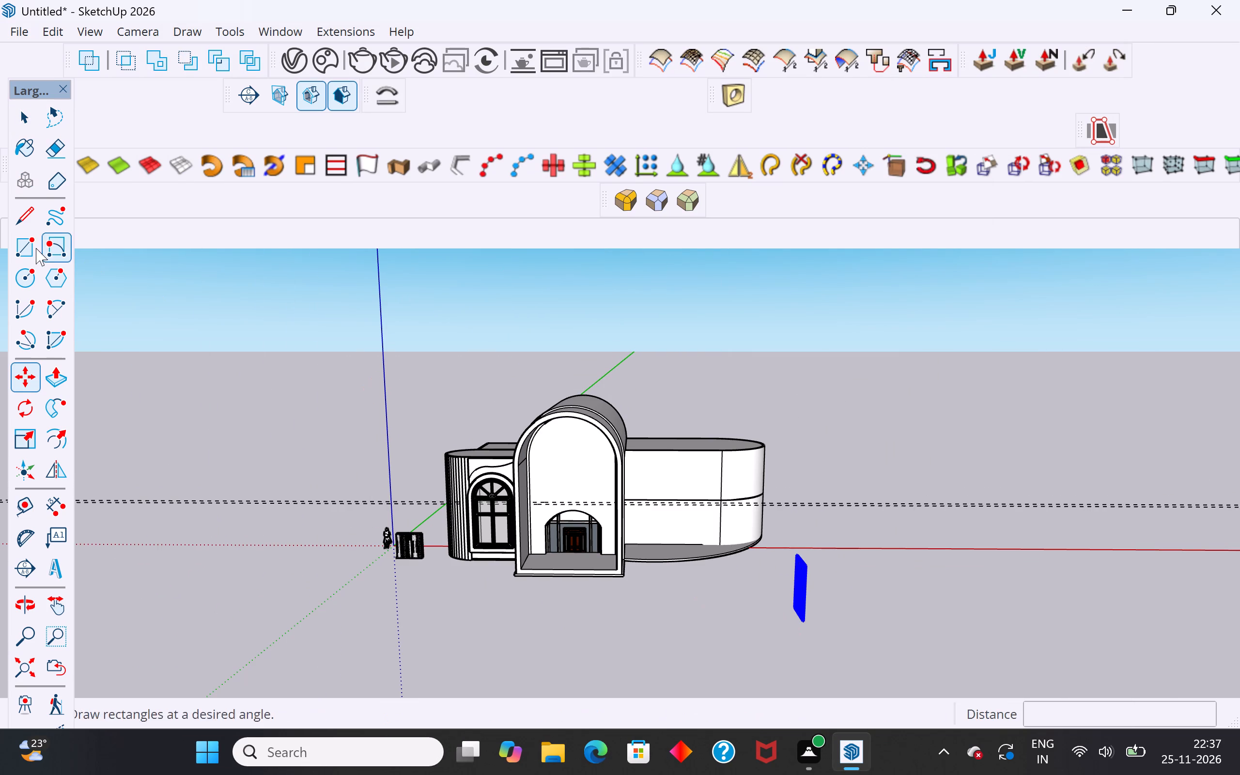
click(30, 117)
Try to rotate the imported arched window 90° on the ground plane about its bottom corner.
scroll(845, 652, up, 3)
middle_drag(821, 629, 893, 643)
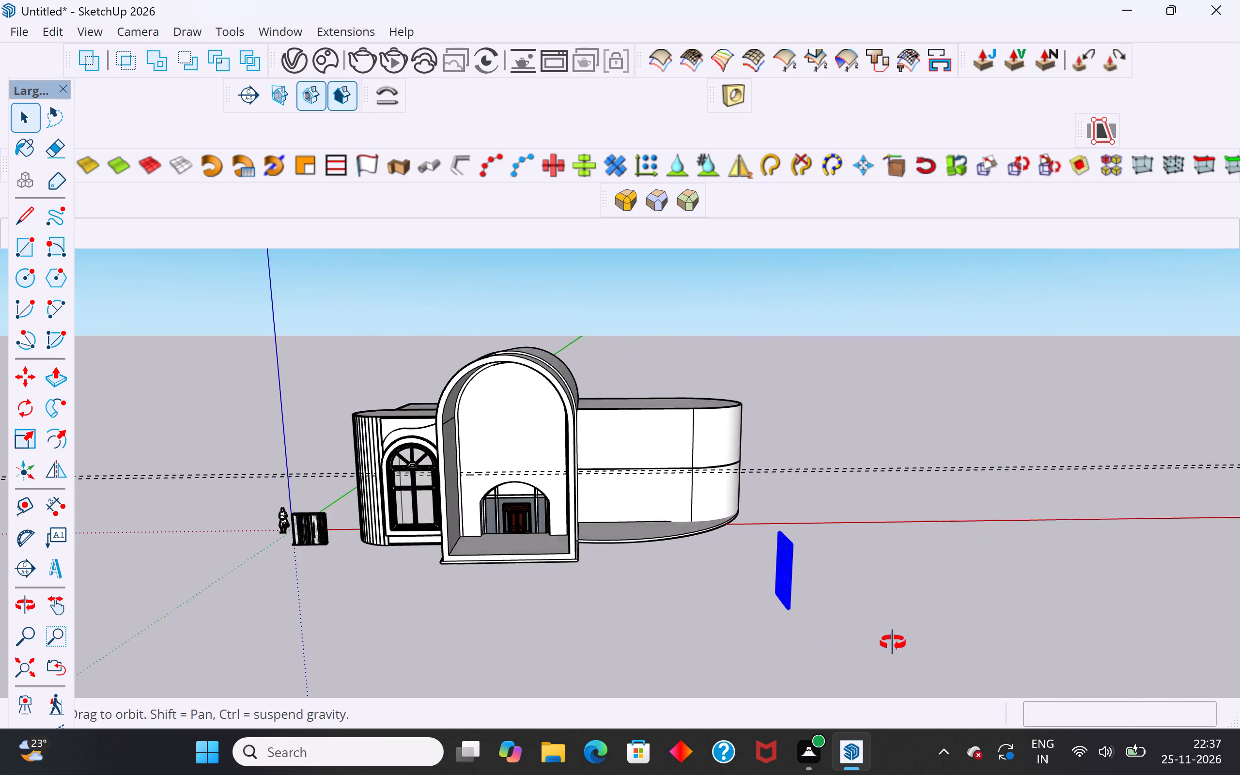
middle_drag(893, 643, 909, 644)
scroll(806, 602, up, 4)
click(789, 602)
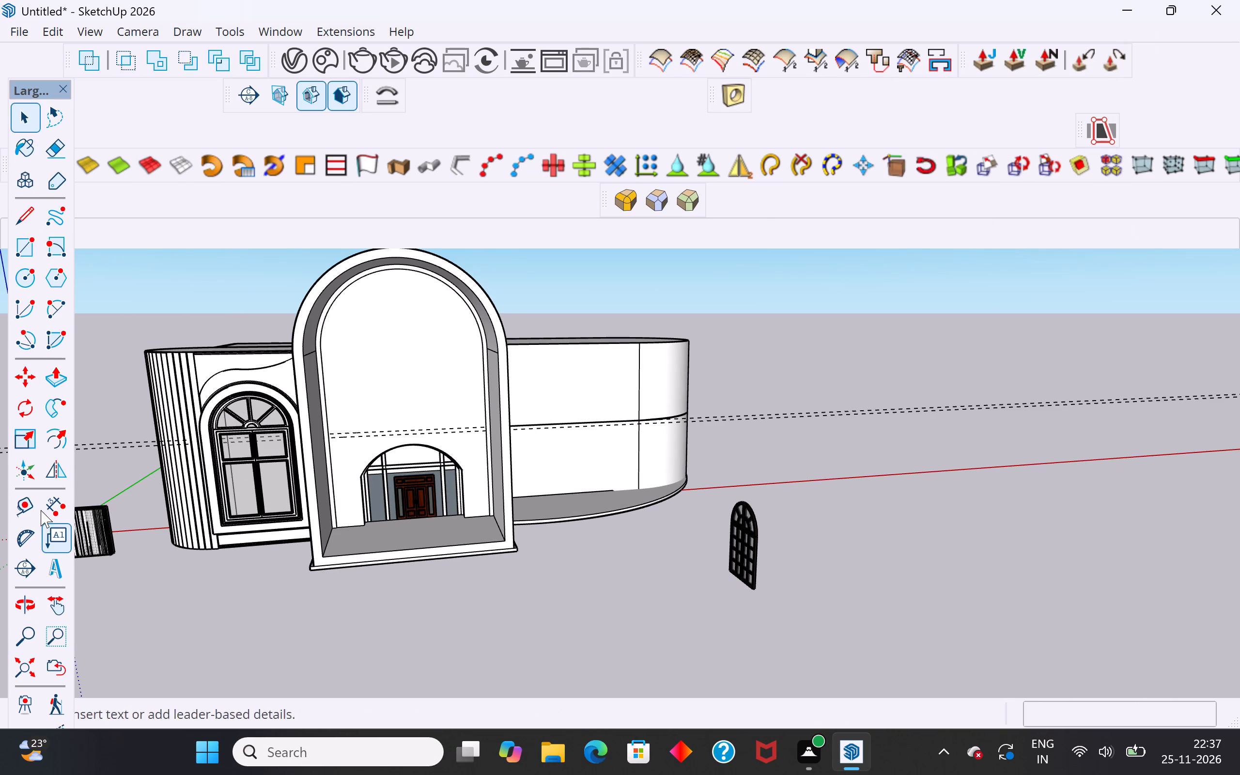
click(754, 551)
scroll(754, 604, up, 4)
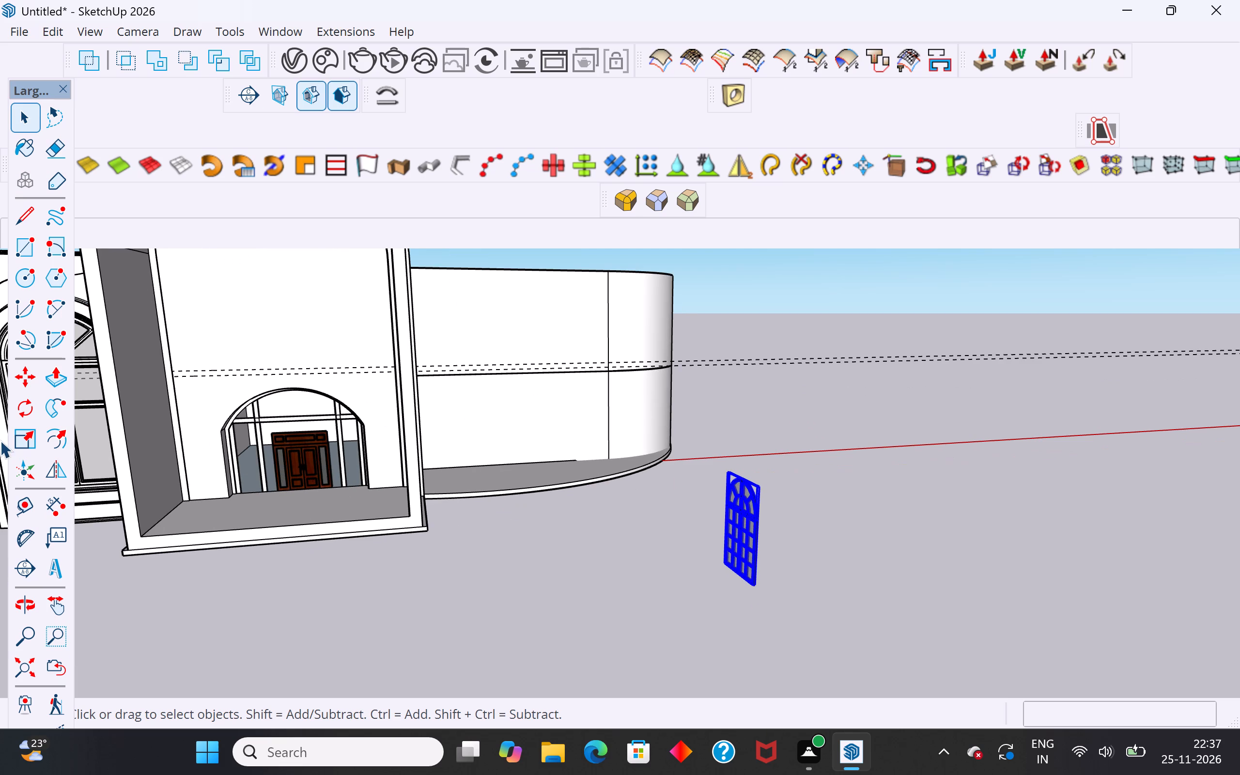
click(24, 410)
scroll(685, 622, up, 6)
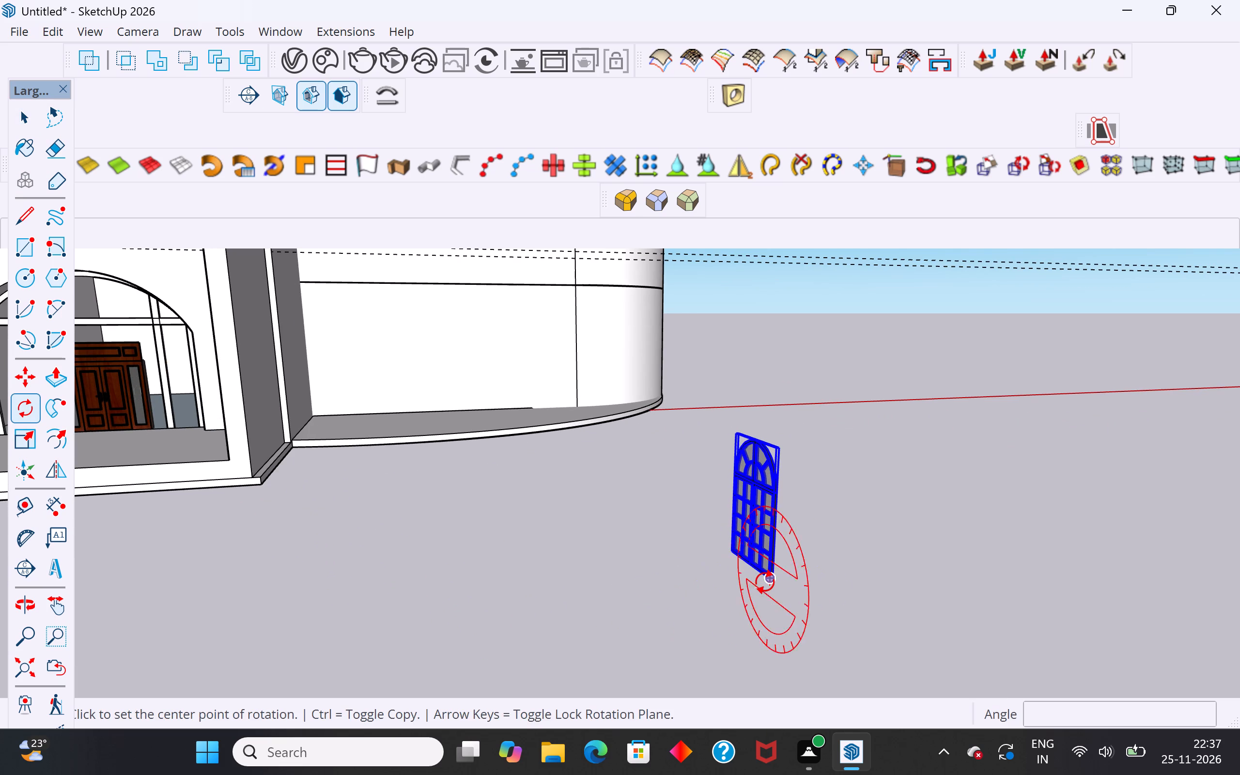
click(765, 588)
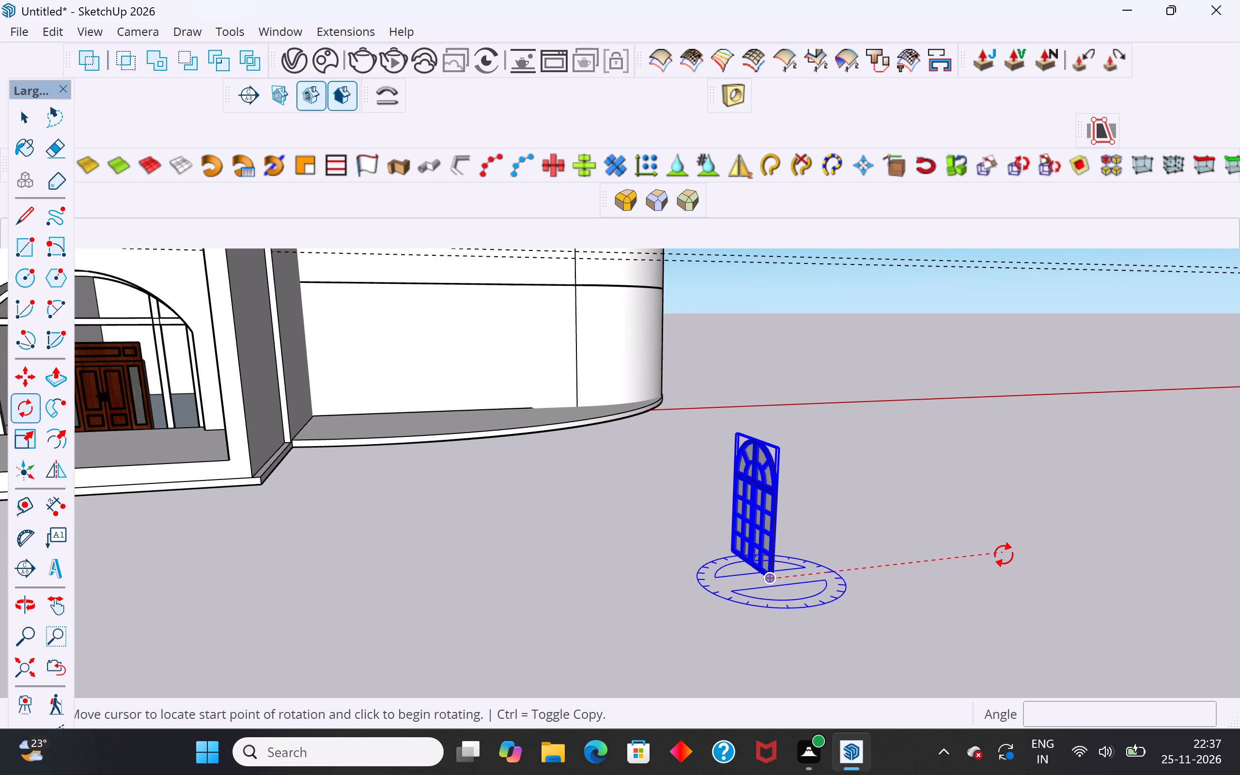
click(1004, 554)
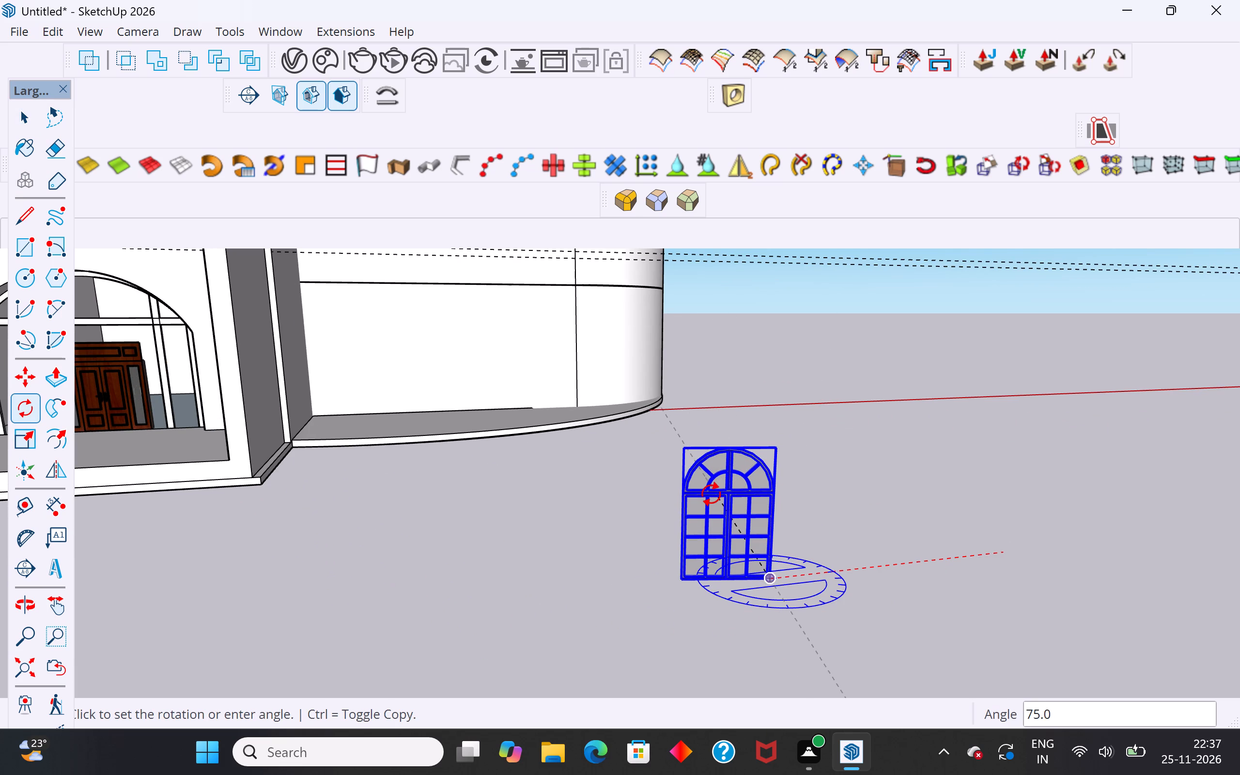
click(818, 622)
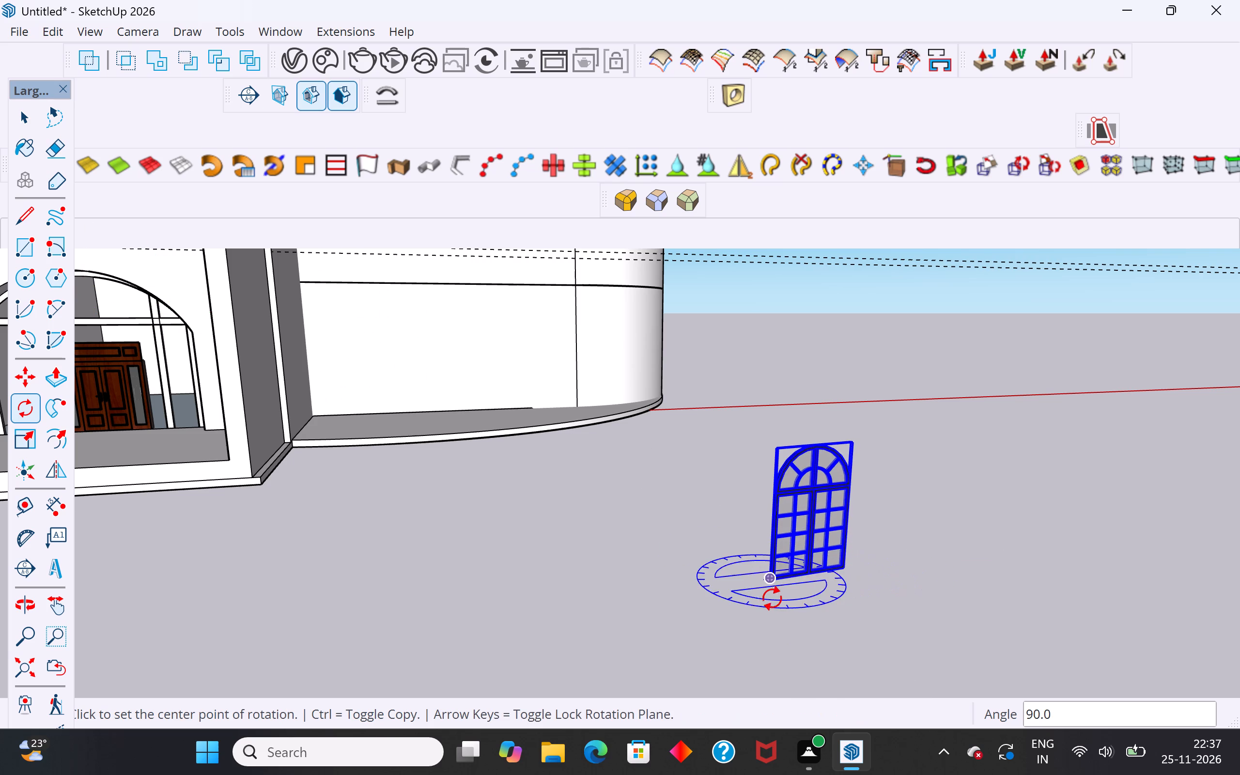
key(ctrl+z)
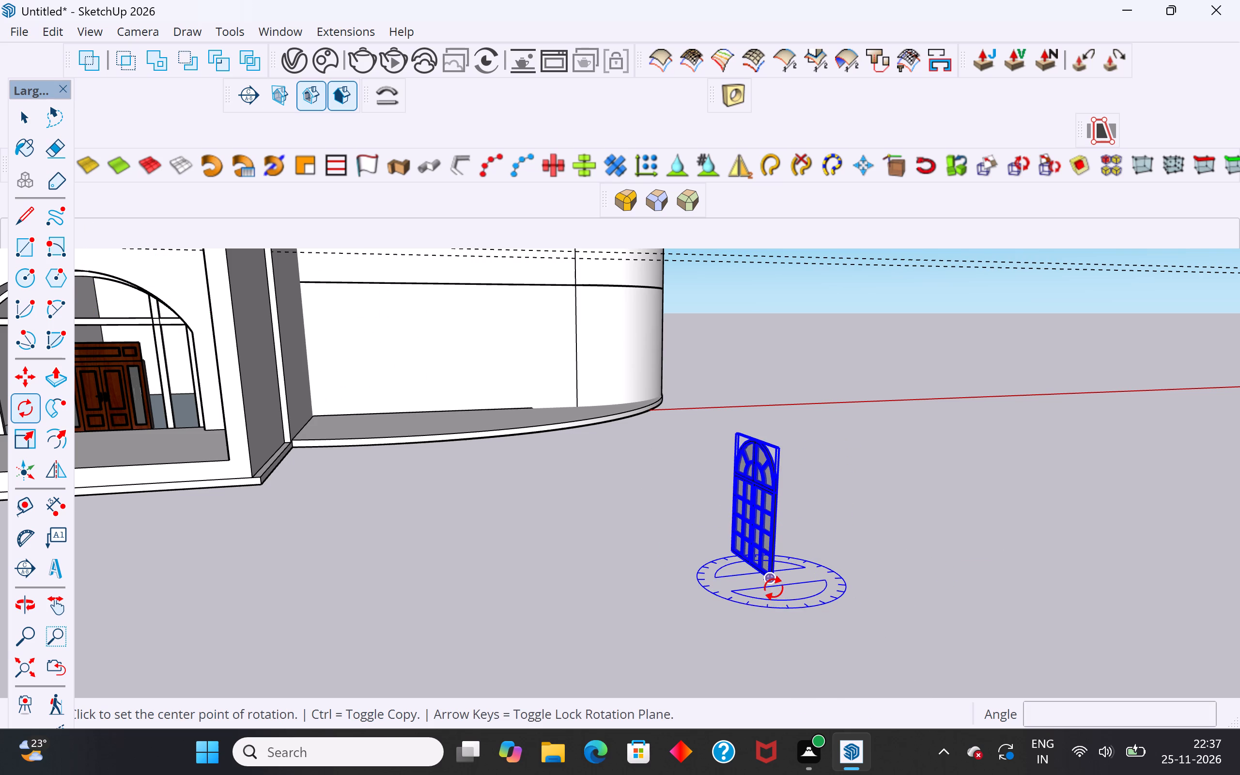
Rotate the arched window 90° about its bottom corner, using the green axis as reference, to align it parallel to the front wall.
scroll(765, 556, up, 4)
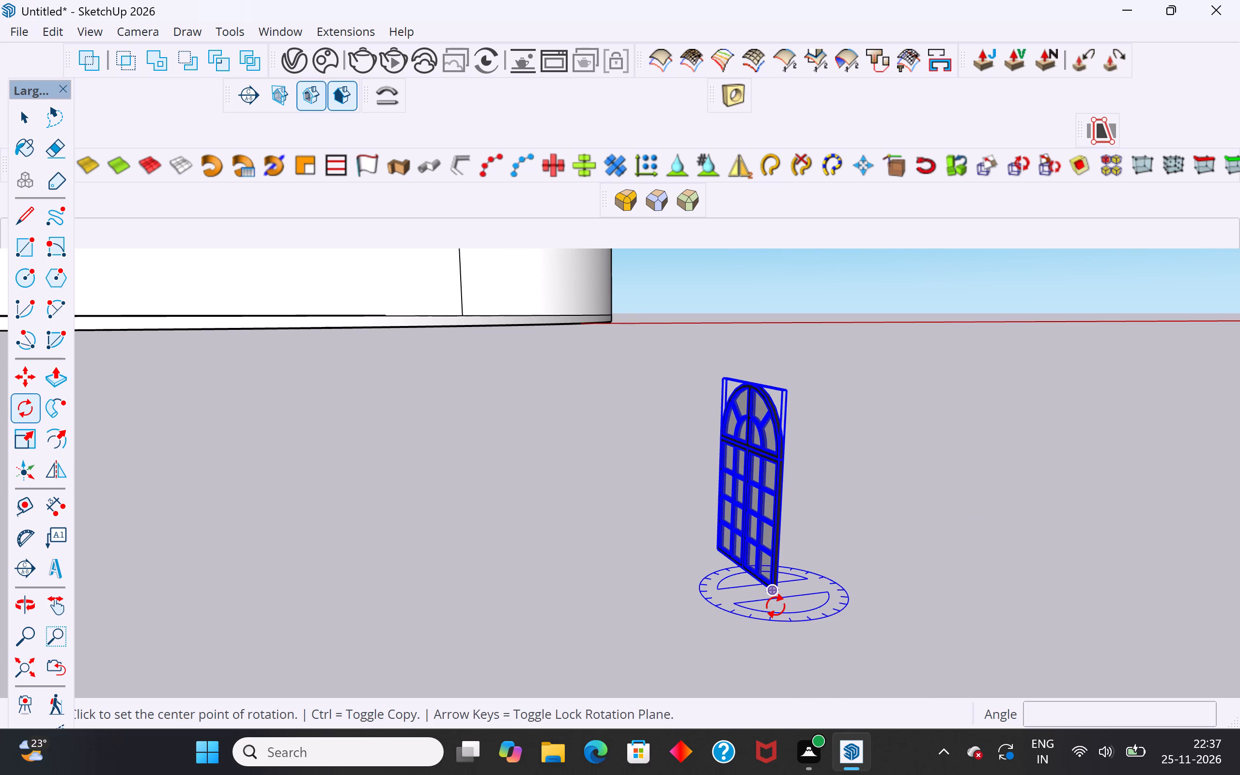
click(775, 605)
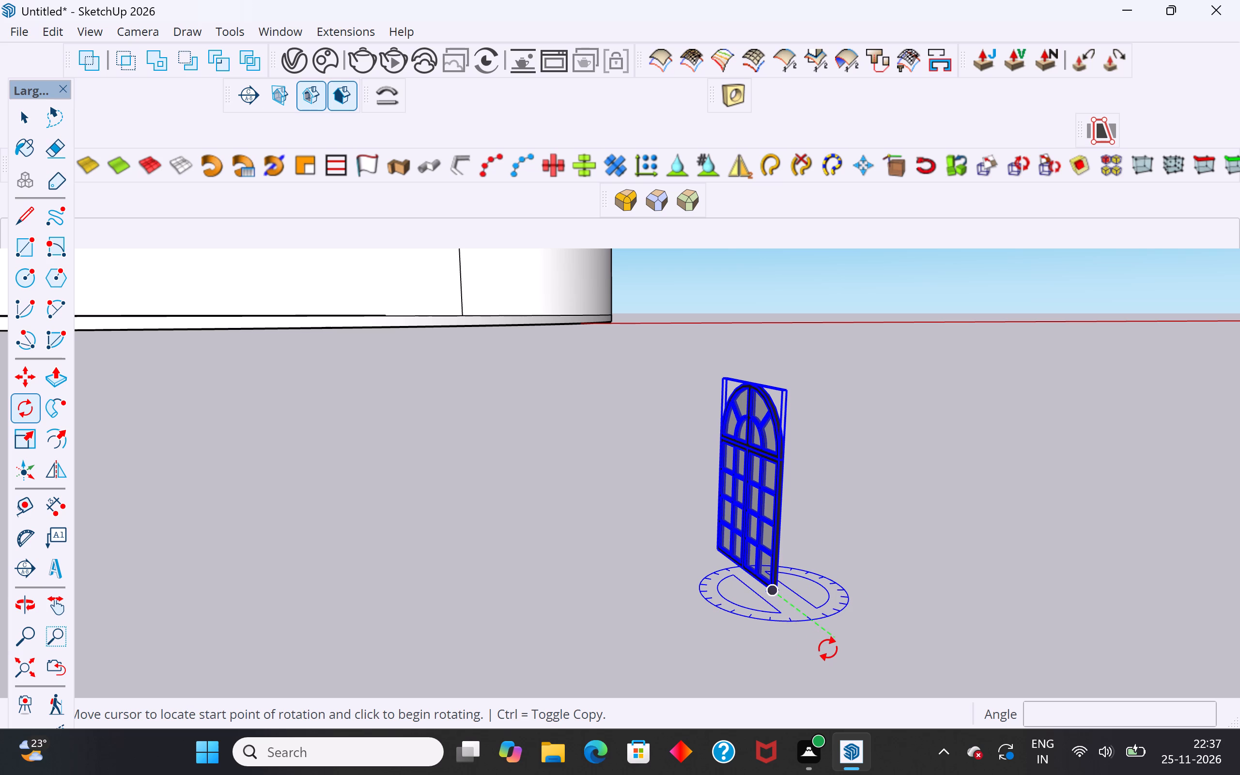
click(828, 648)
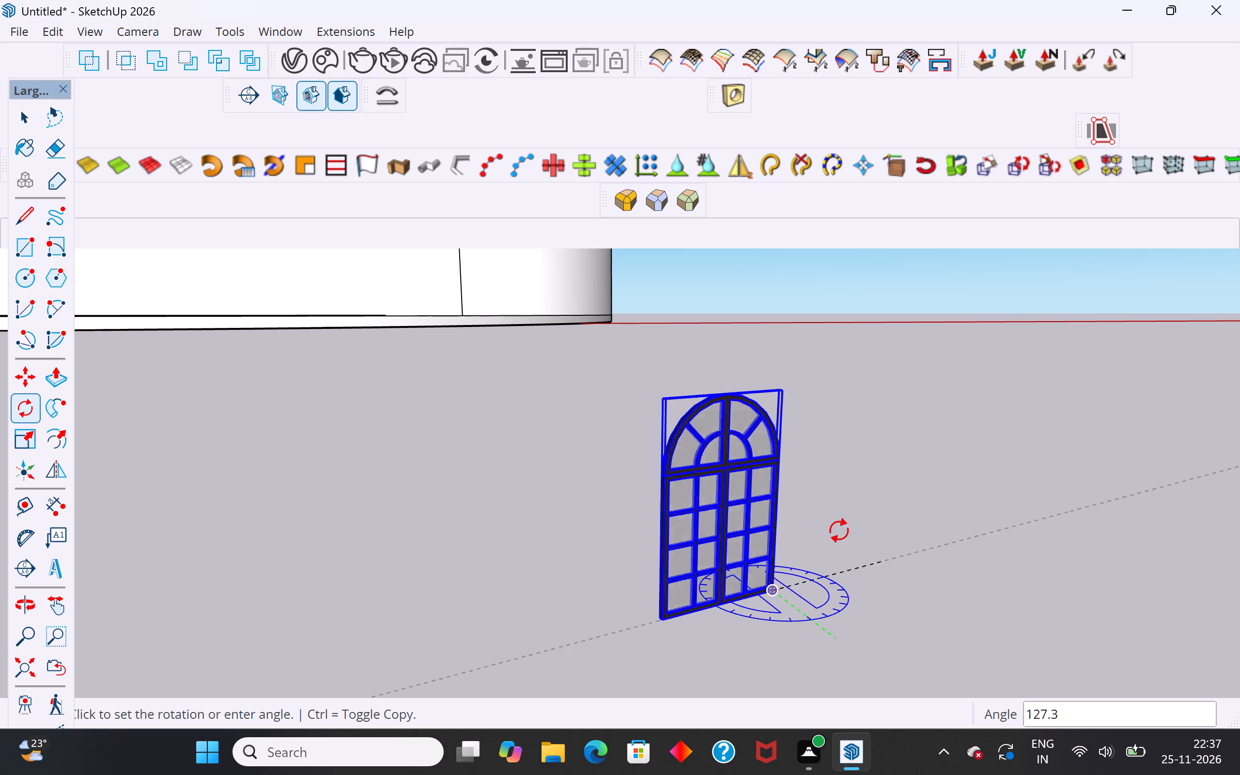
scroll(838, 529, down, 10)
middle_drag(887, 554, 861, 683)
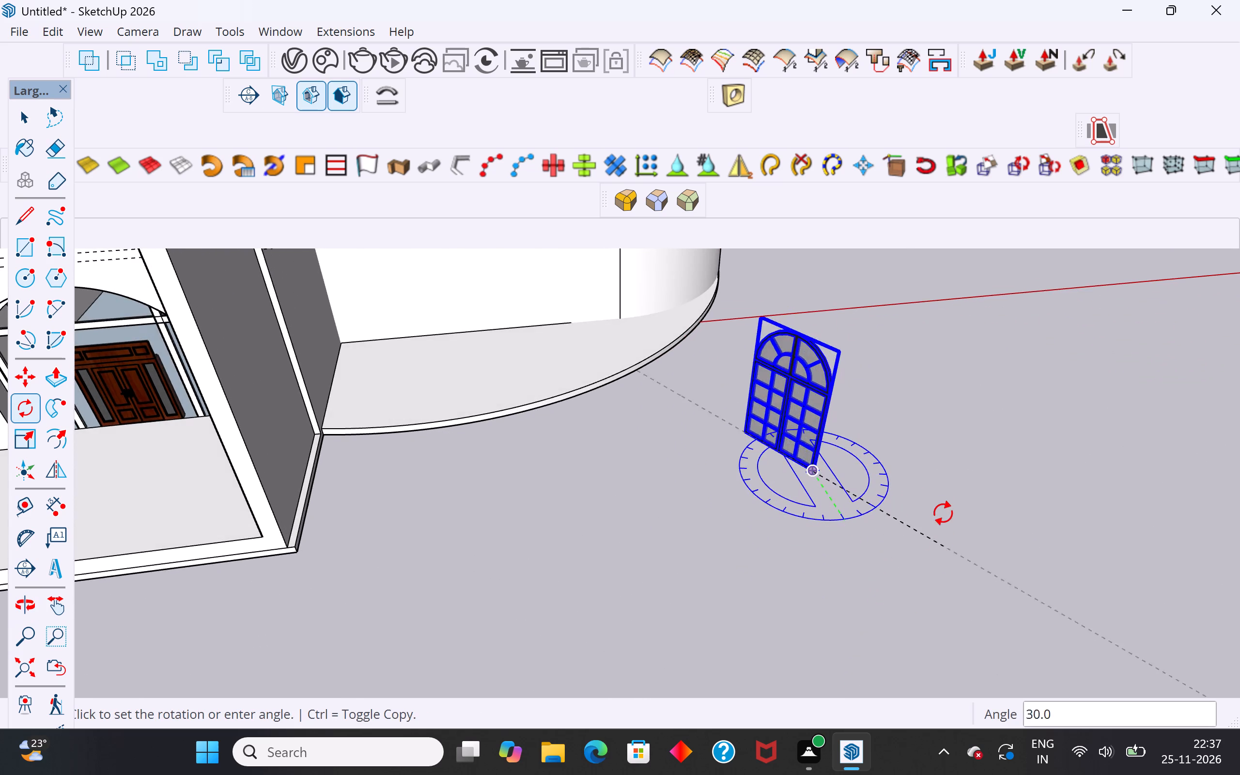
scroll(943, 518, up, 4)
click(926, 448)
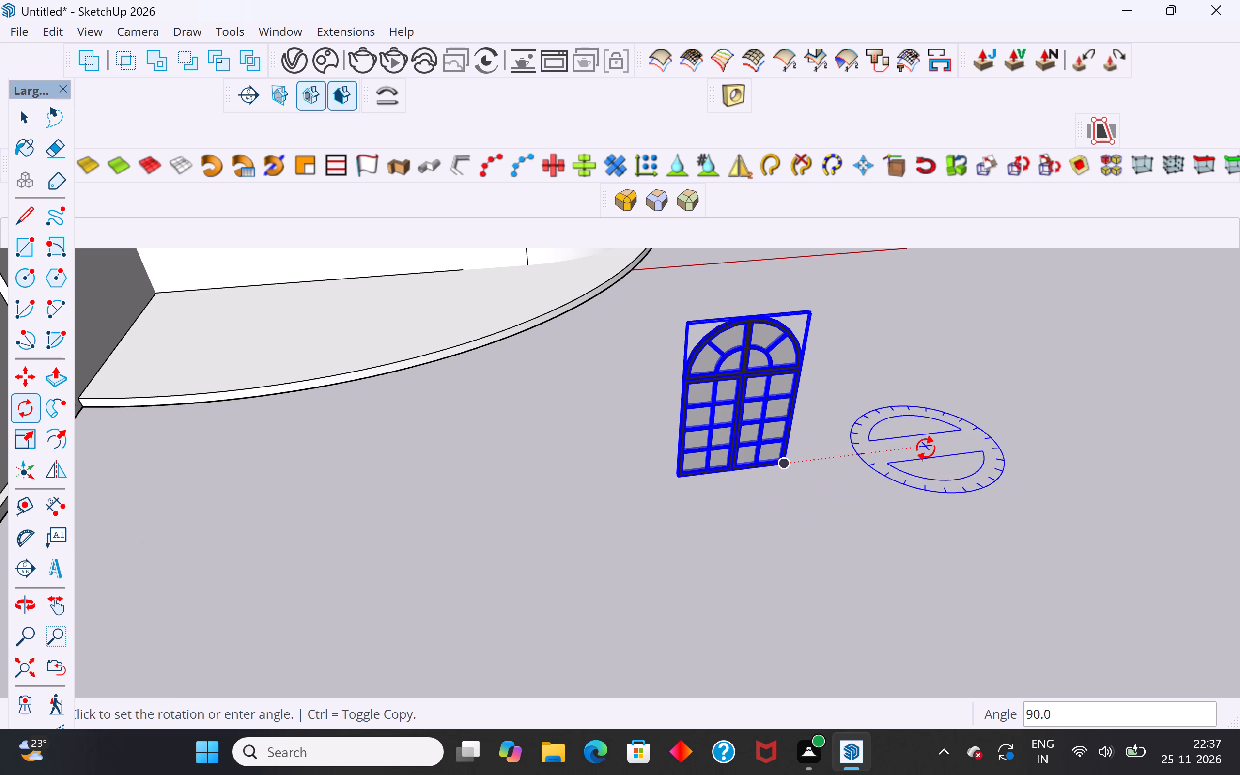
click(23, 122)
Move the arched window by its bottom corner onto the upper guide on the wall above the central entrance.
click(452, 453)
click(719, 444)
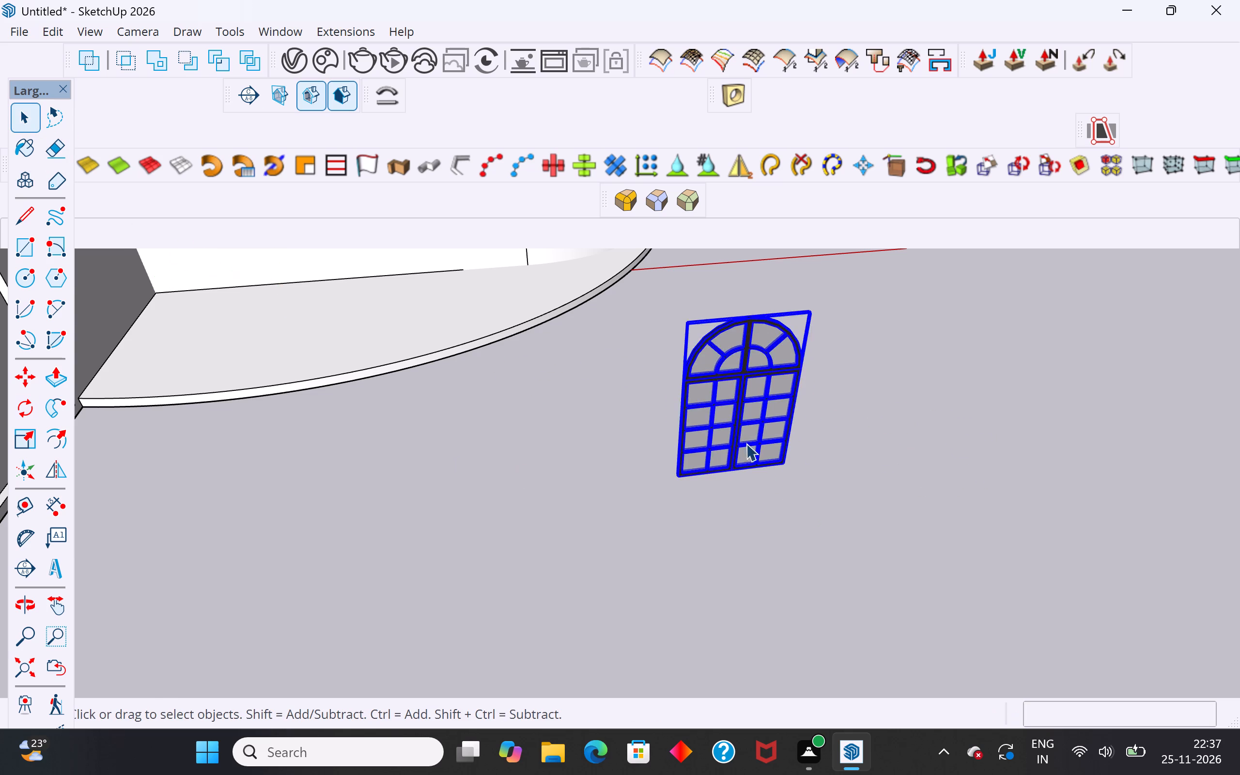
scroll(804, 467, down, 5)
middle_drag(970, 470, 777, 345)
scroll(780, 504, down, 5)
scroll(824, 480, down, 2)
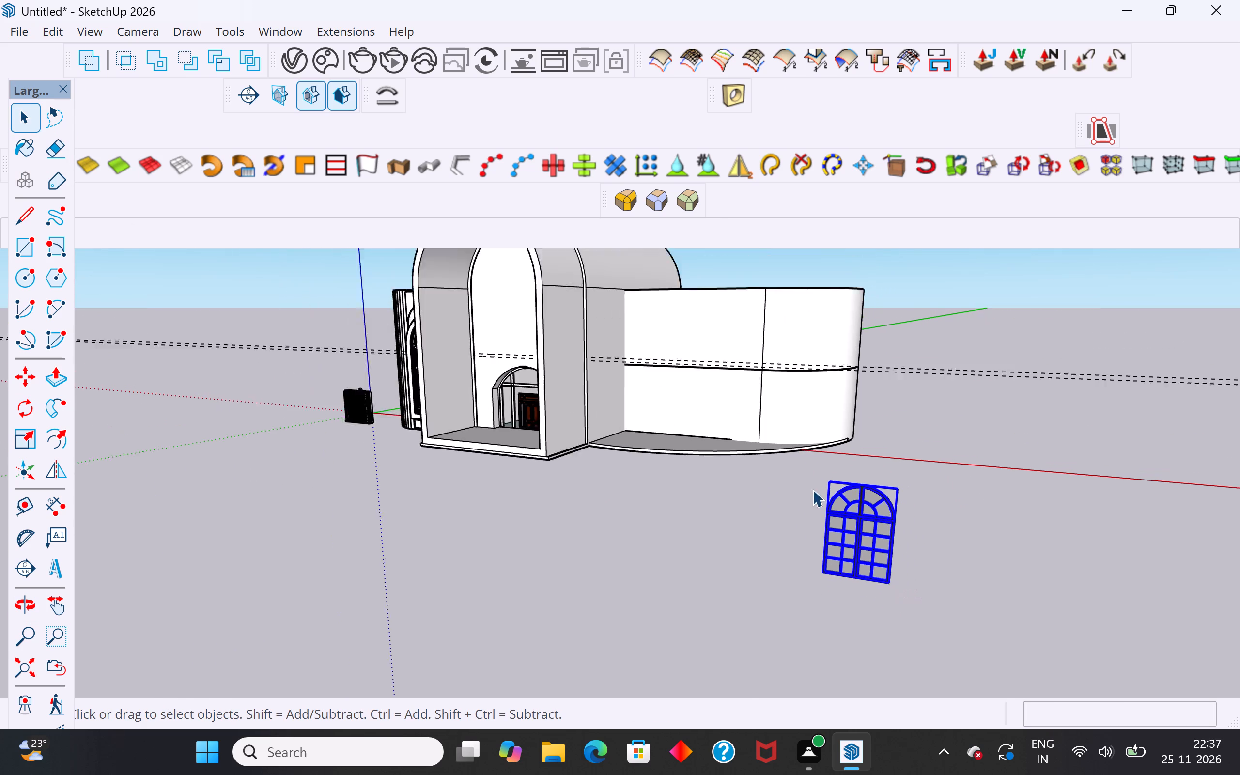
scroll(812, 489, down, 3)
click(863, 554)
key(m)
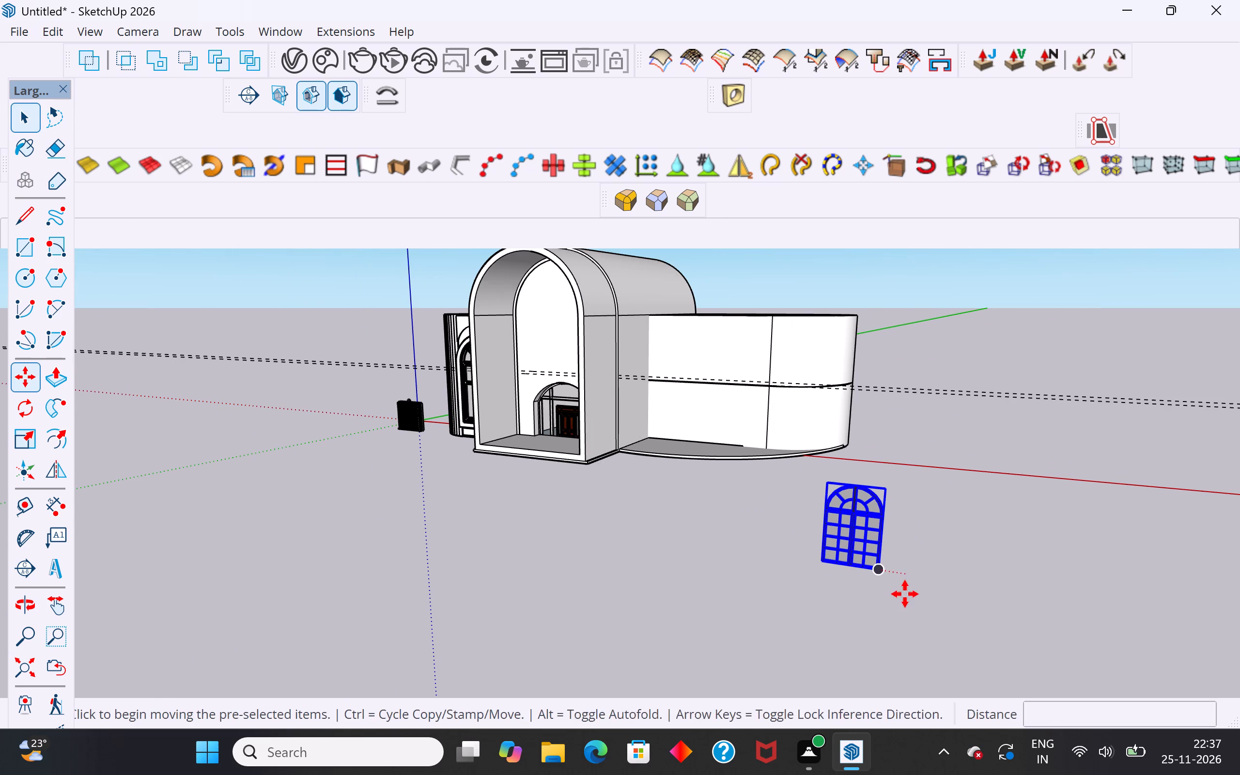
click(888, 586)
scroll(495, 395, up, 7)
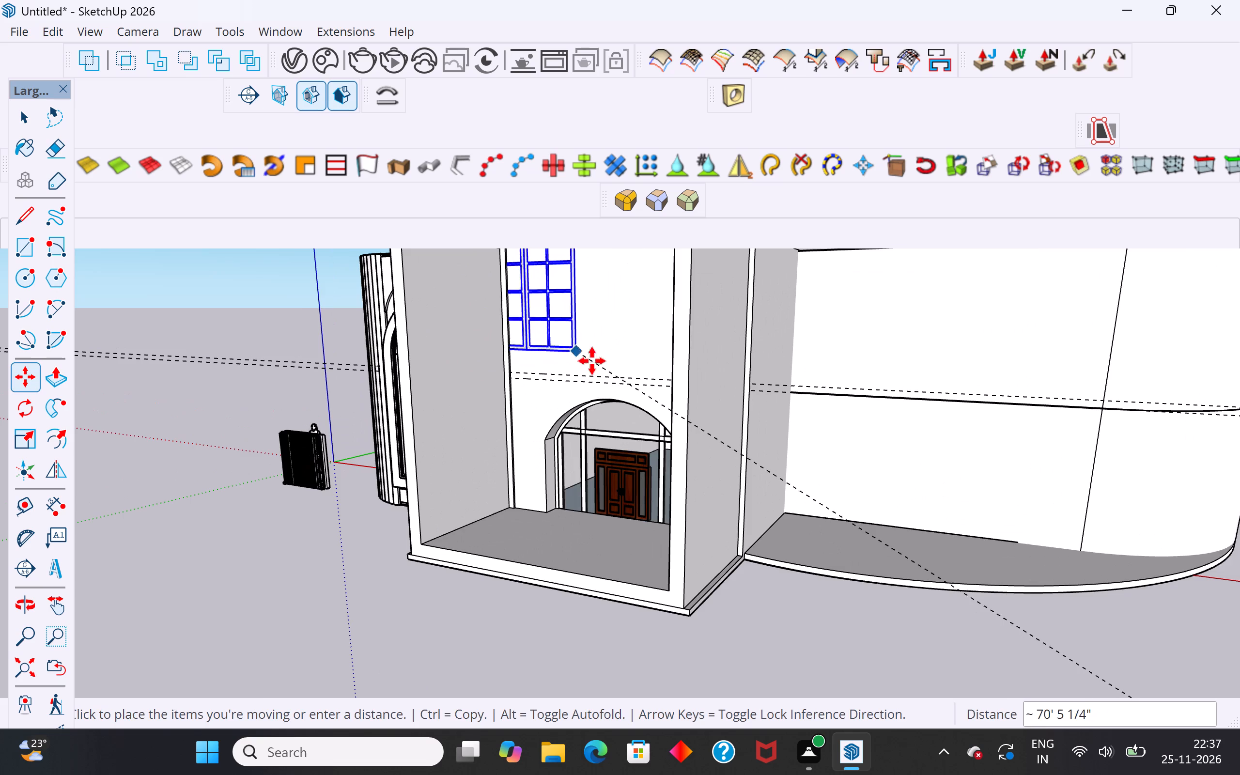
scroll(592, 361, up, 2)
middle_drag(612, 372, 753, 439)
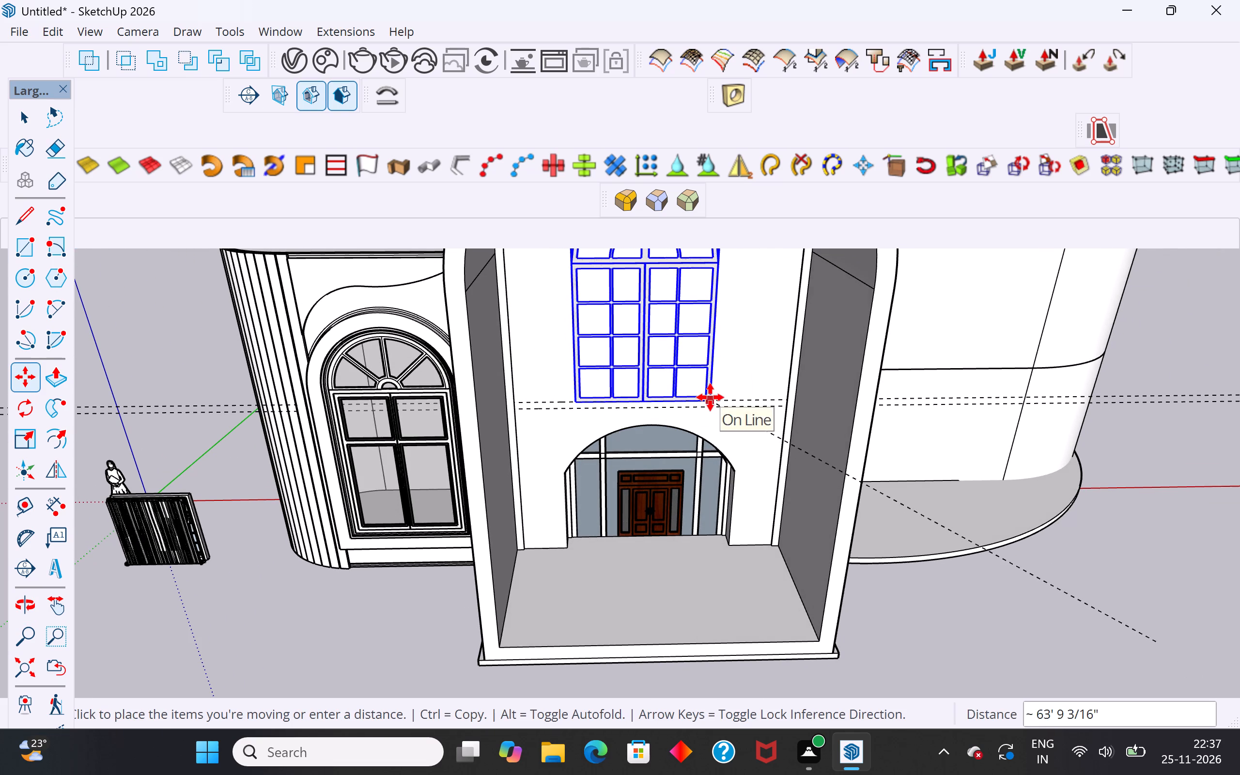
click(710, 397)
Scale the window's width from its right side so that edge meets the right edge of the arched wall.
scroll(610, 622, down, 4)
middle_drag(641, 596, 643, 466)
scroll(680, 326, up, 3)
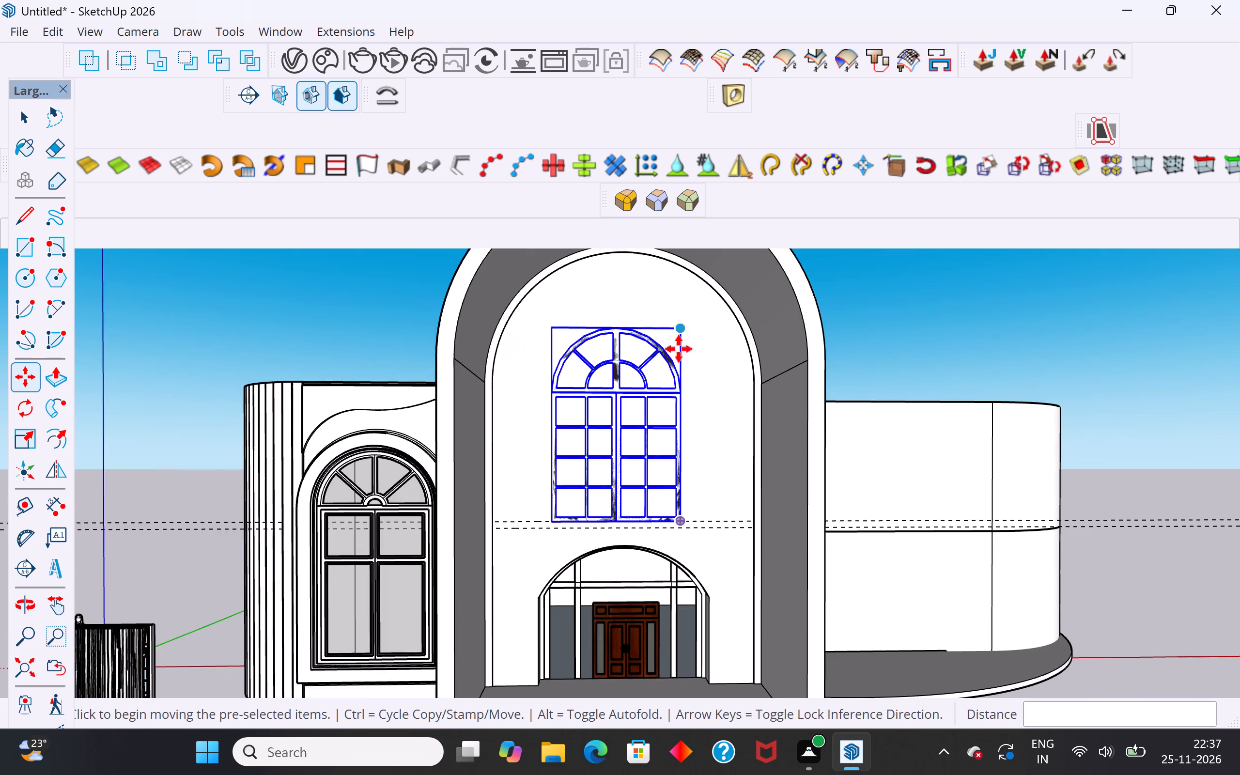
scroll(663, 412, up, 5)
key(s)
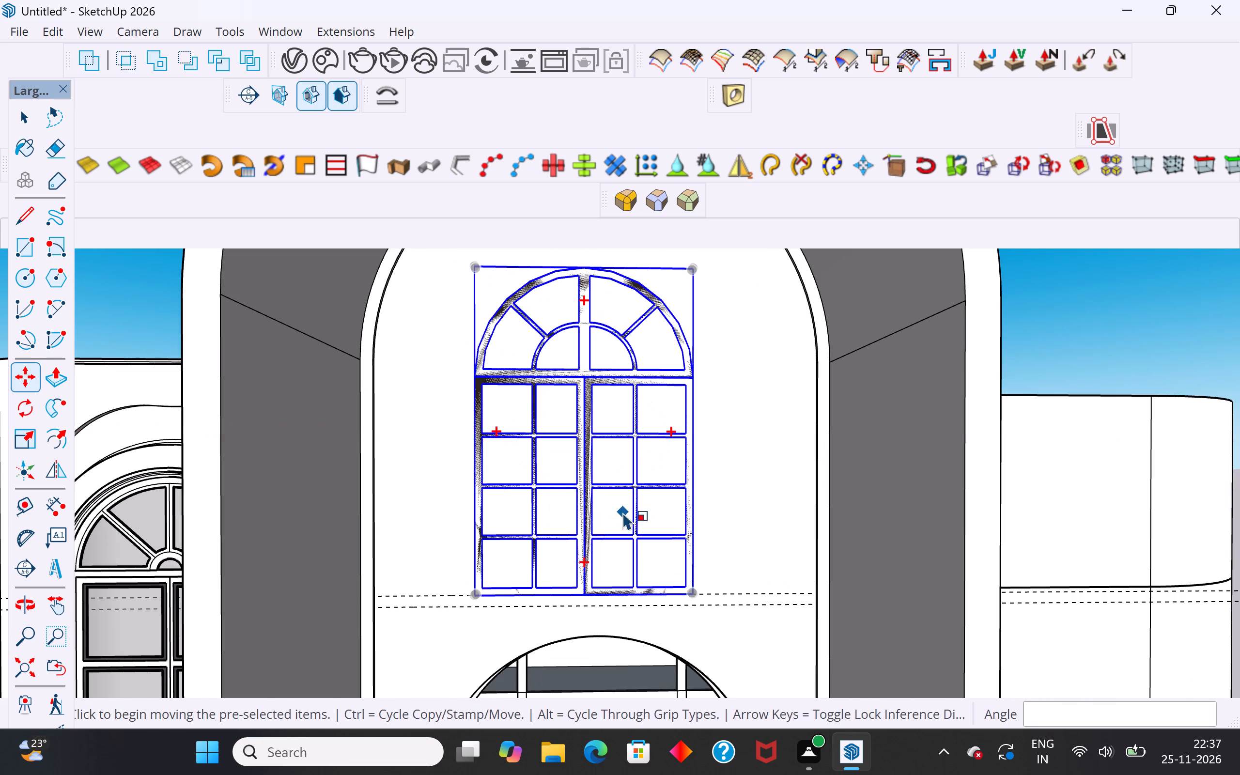
scroll(737, 389, up, 2)
middle_drag(739, 401, 678, 453)
scroll(678, 453, up, 8)
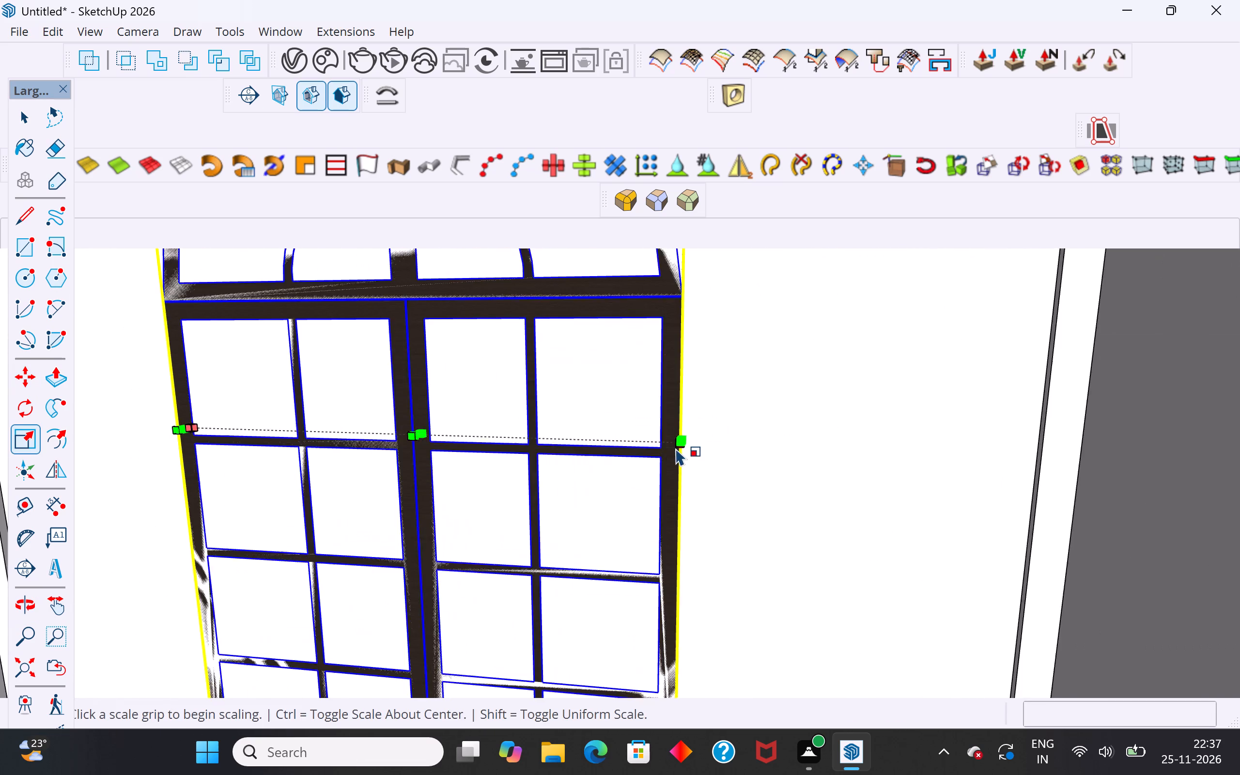
middle_drag(675, 448, 614, 472)
scroll(613, 472, up, 8)
scroll(515, 502, up, 1)
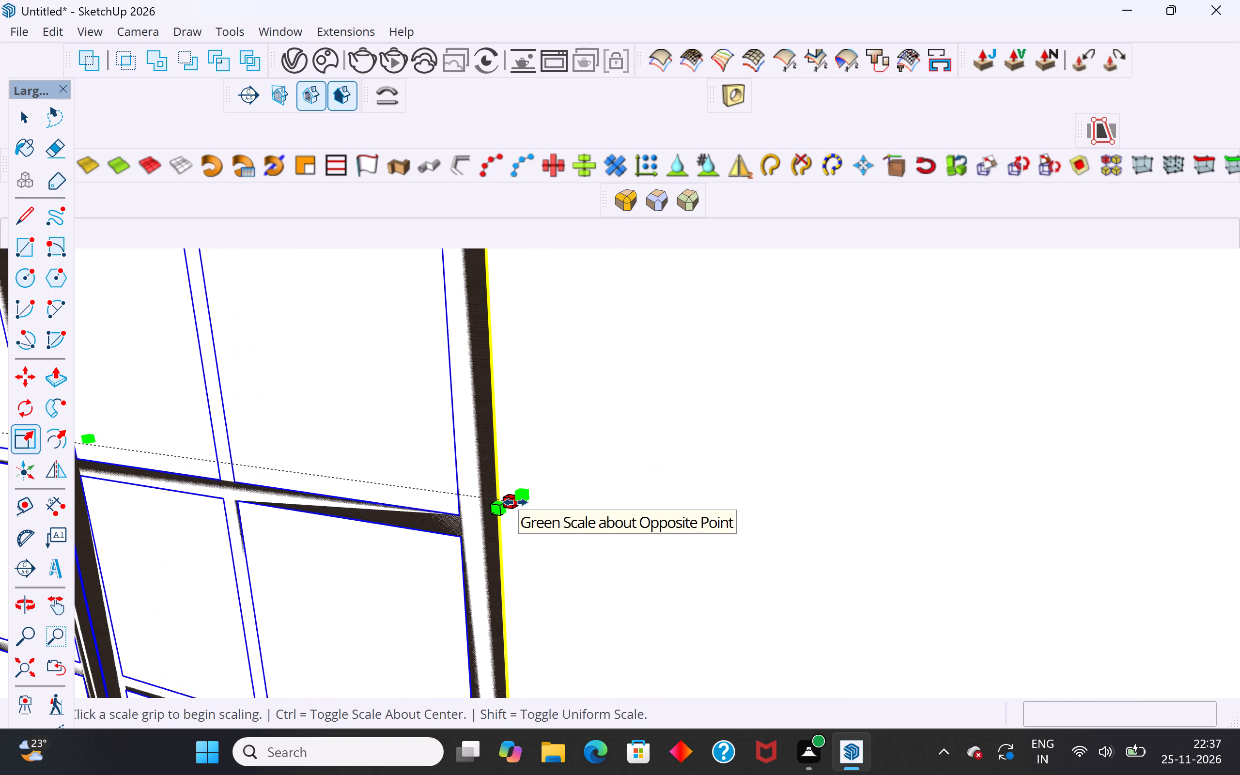
click(515, 502)
scroll(515, 502, down, 9)
scroll(515, 502, up, 1)
scroll(515, 502, down, 1)
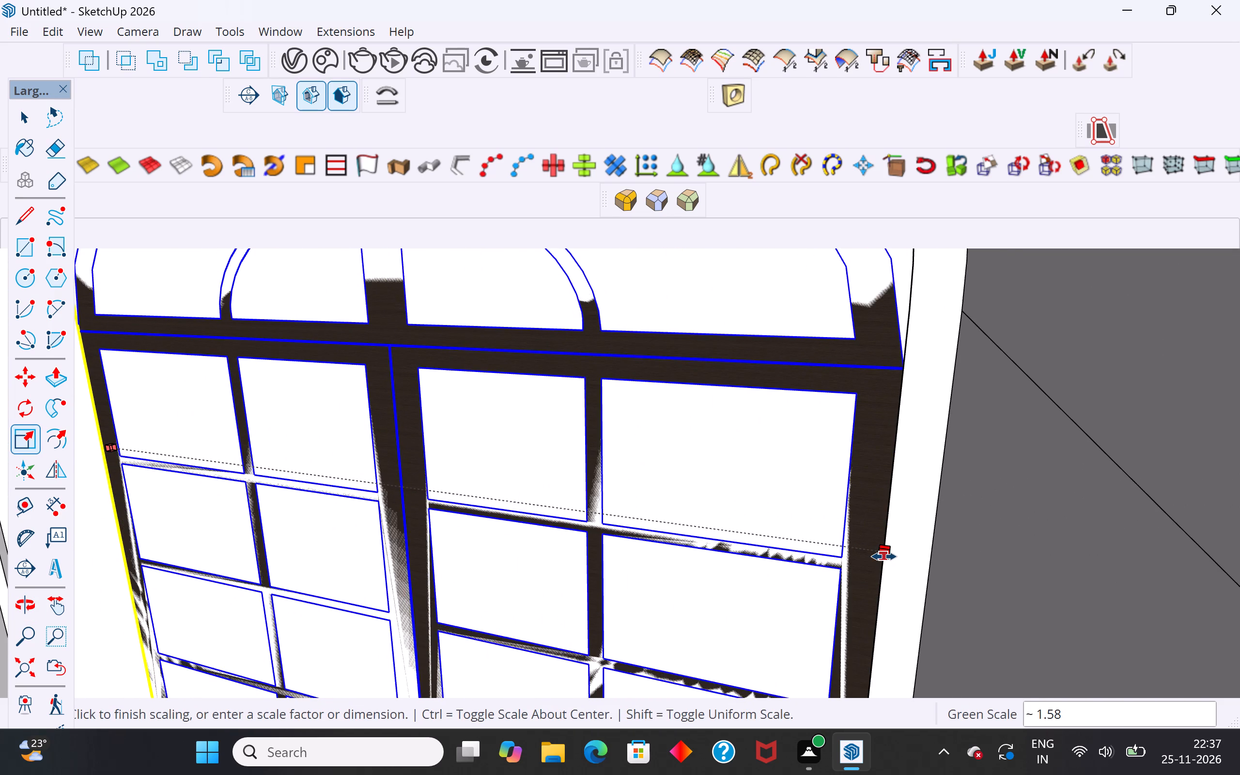
click(934, 565)
Scale the window's width by about 1.31 from its left side to meet the left edge of the arched wall.
scroll(1097, 505, down, 3)
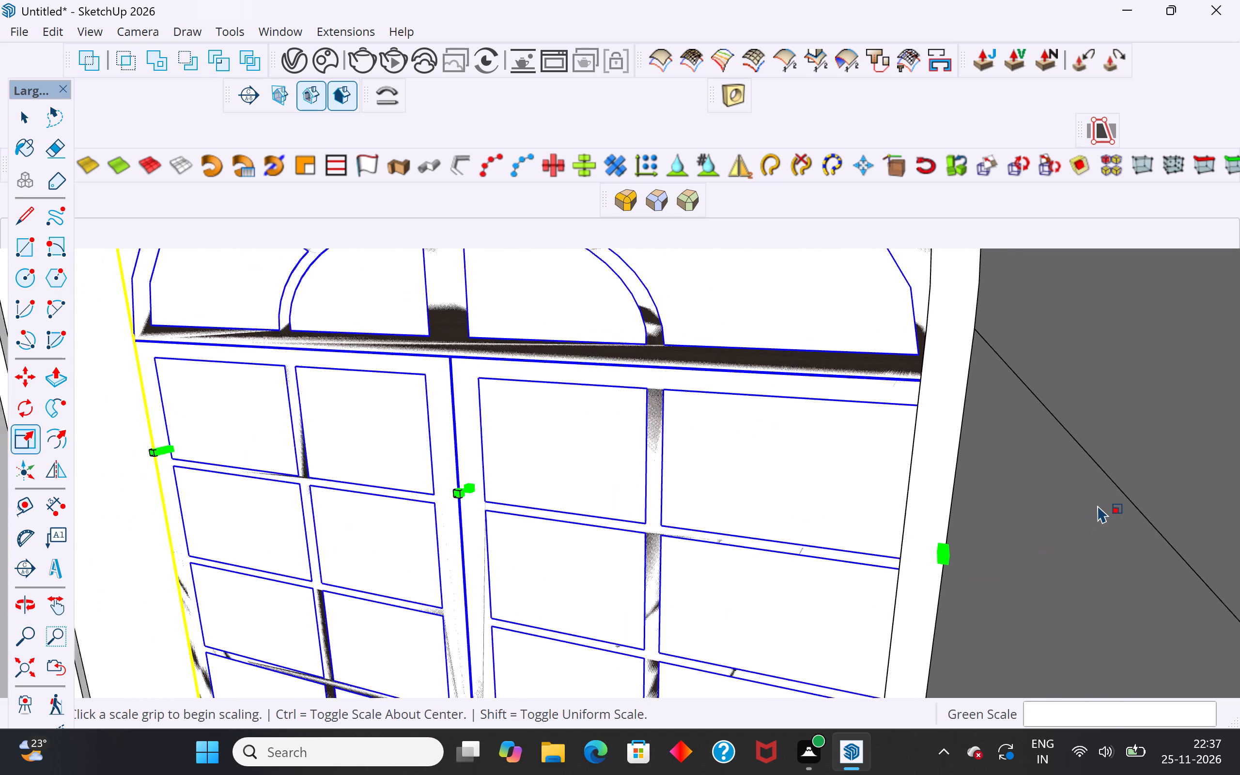
scroll(1097, 505, down, 8)
scroll(990, 510, down, 8)
scroll(537, 502, up, 3)
scroll(462, 453, up, 8)
click(485, 468)
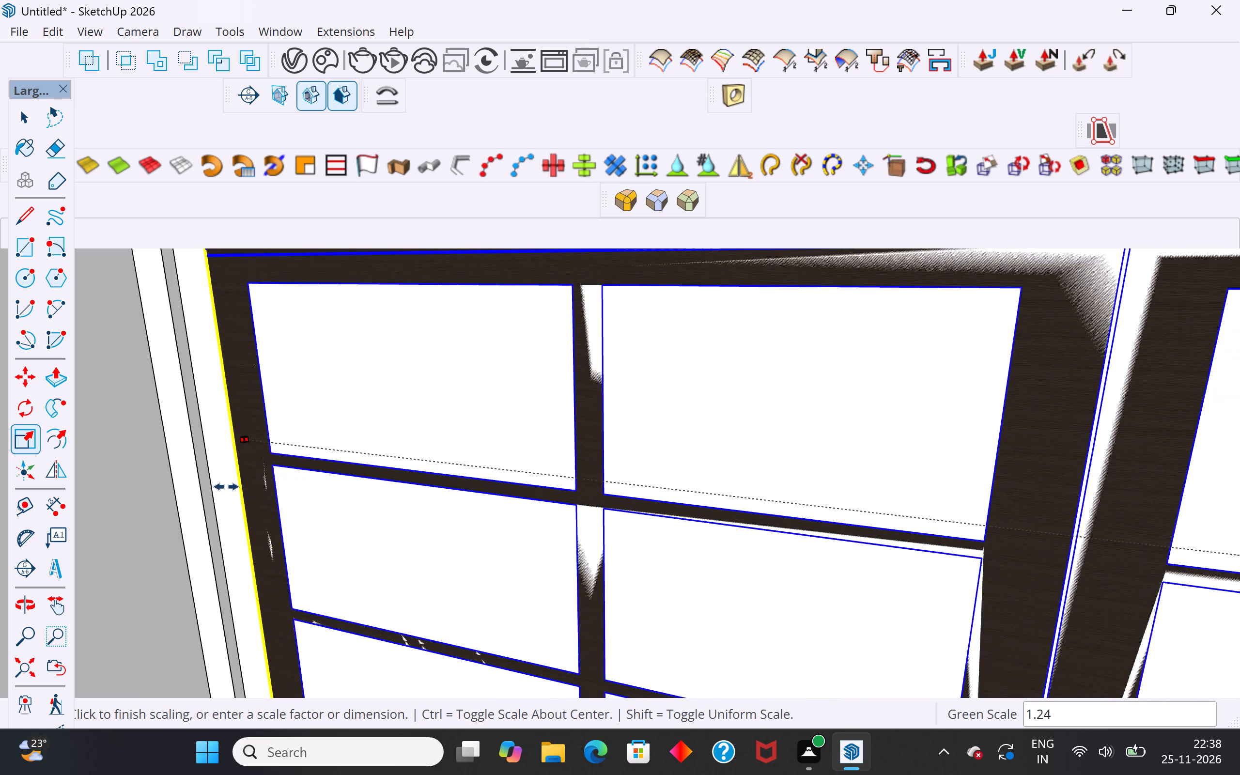
click(172, 480)
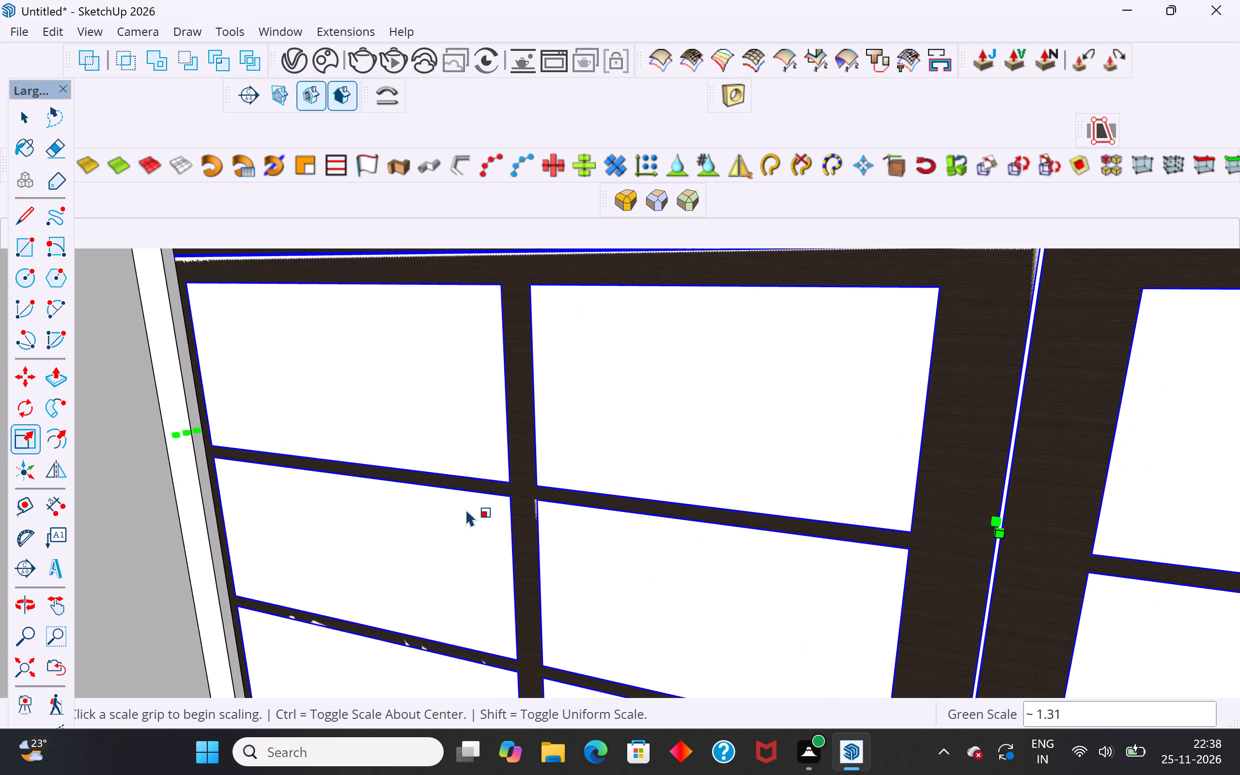
Scale the window's height by about 1.43 from its top so it reaches the crown of the arched wall.
scroll(465, 509, down, 12)
scroll(605, 586, down, 7)
middle_drag(612, 583, 648, 540)
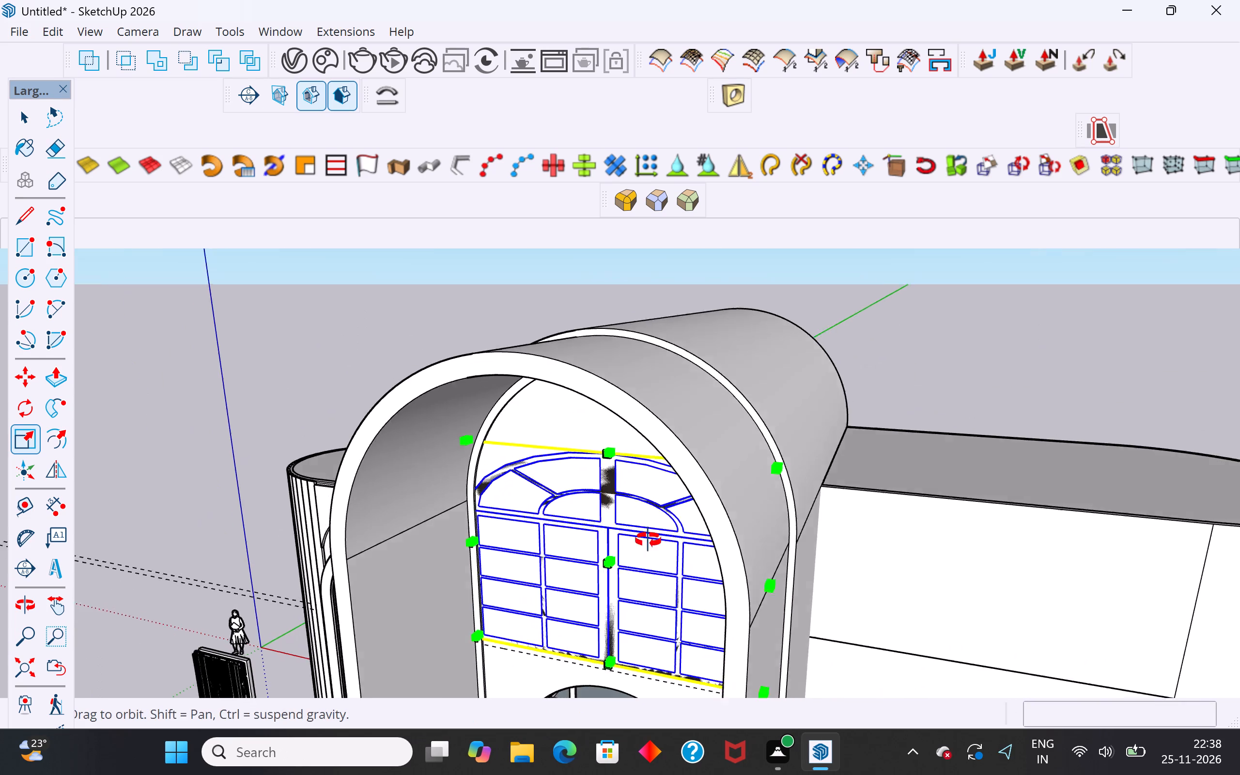
middle_drag(648, 540, 660, 515)
scroll(627, 418, up, 15)
middle_drag(641, 489, 635, 494)
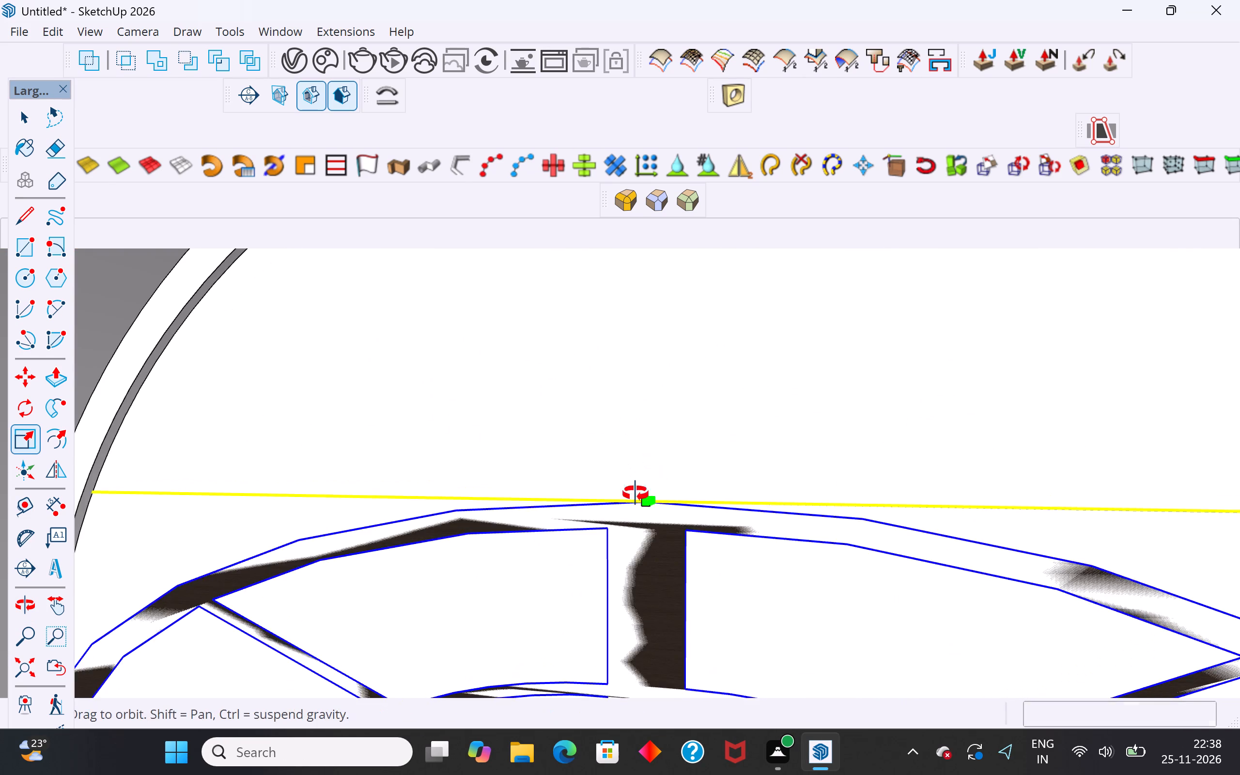
middle_drag(635, 494, 607, 535)
scroll(611, 538, up, 4)
click(645, 512)
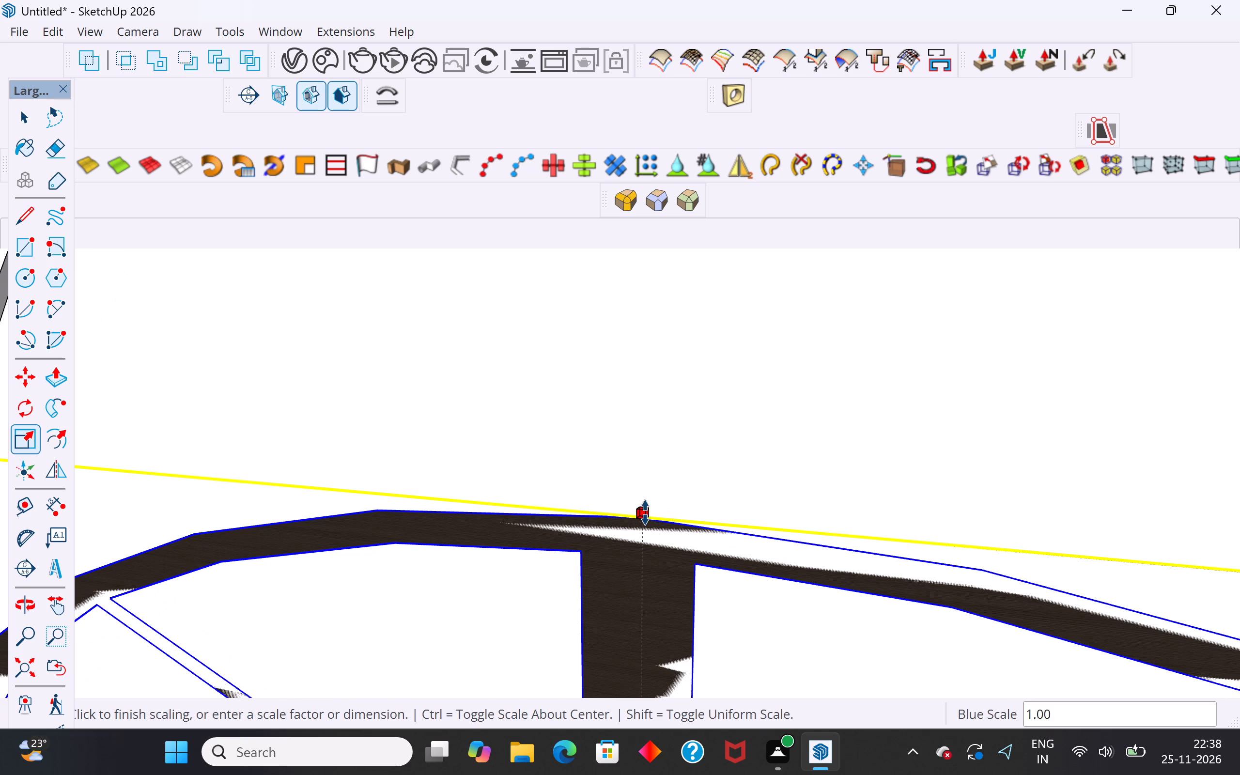
scroll(653, 423, down, 13)
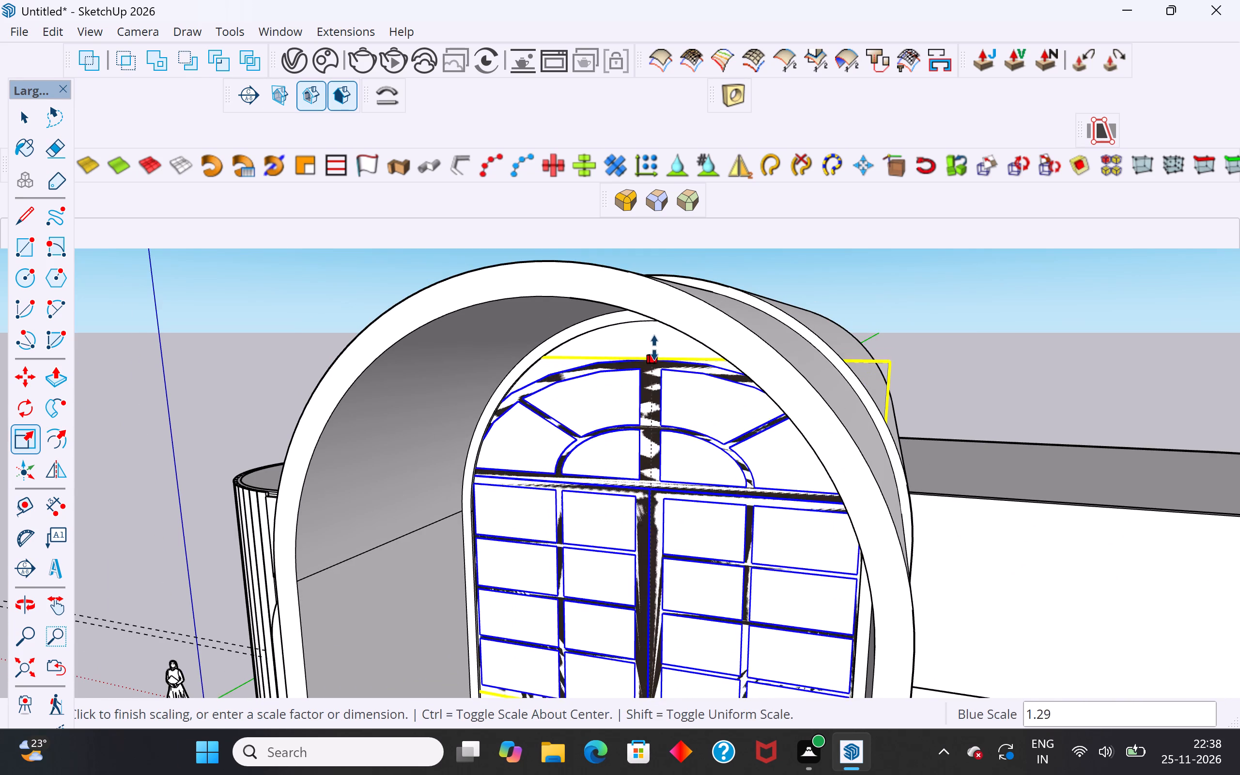
middle_drag(654, 322, 747, 310)
click(630, 310)
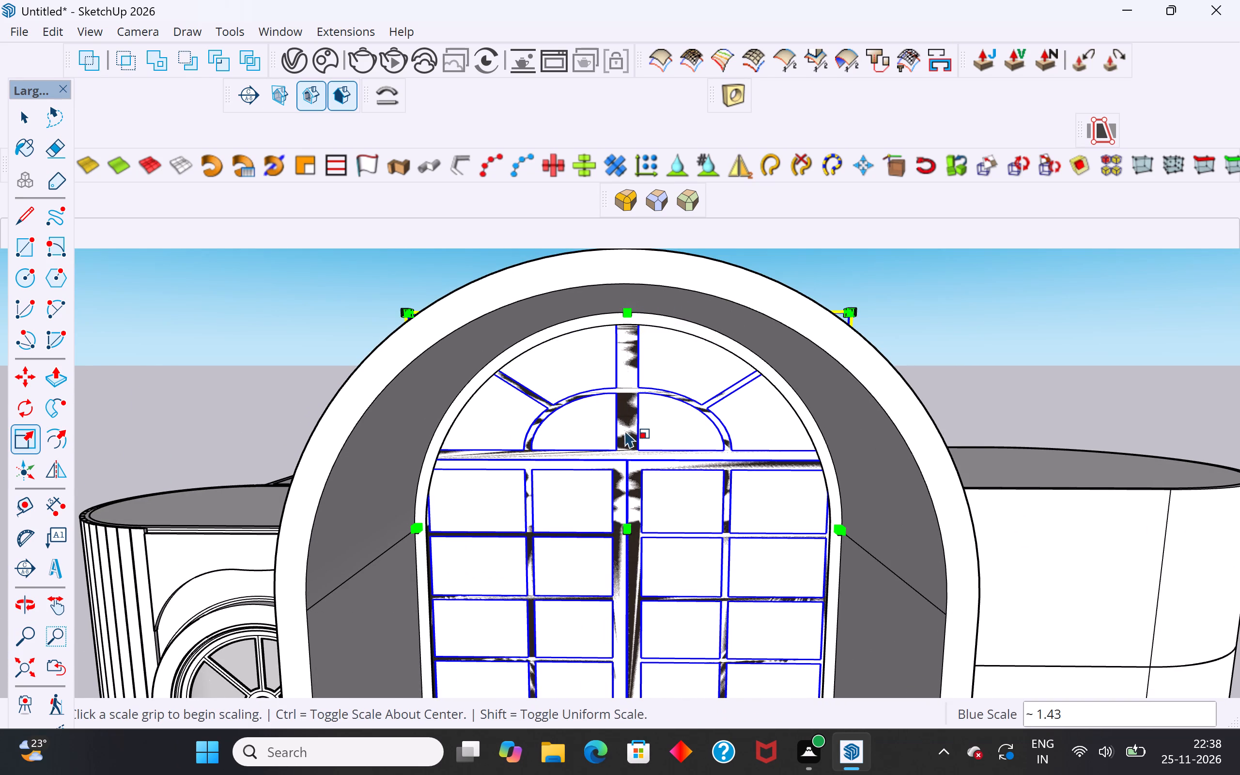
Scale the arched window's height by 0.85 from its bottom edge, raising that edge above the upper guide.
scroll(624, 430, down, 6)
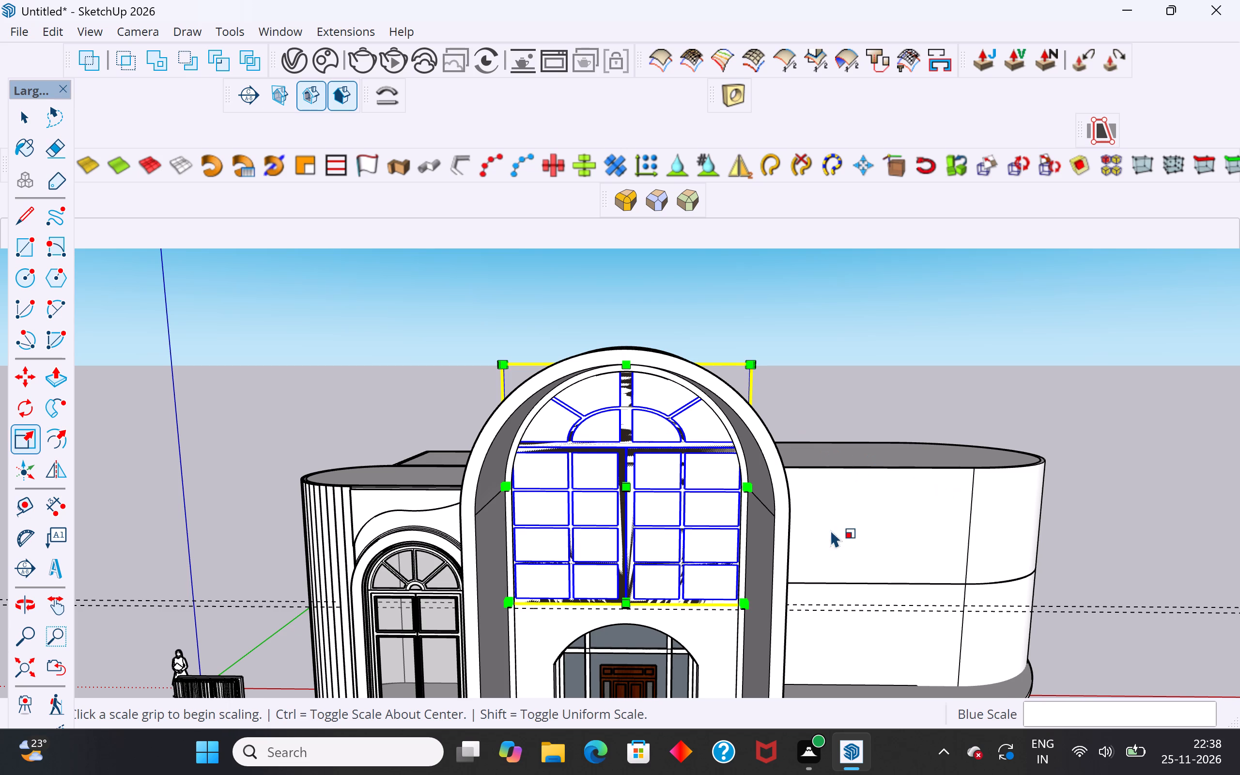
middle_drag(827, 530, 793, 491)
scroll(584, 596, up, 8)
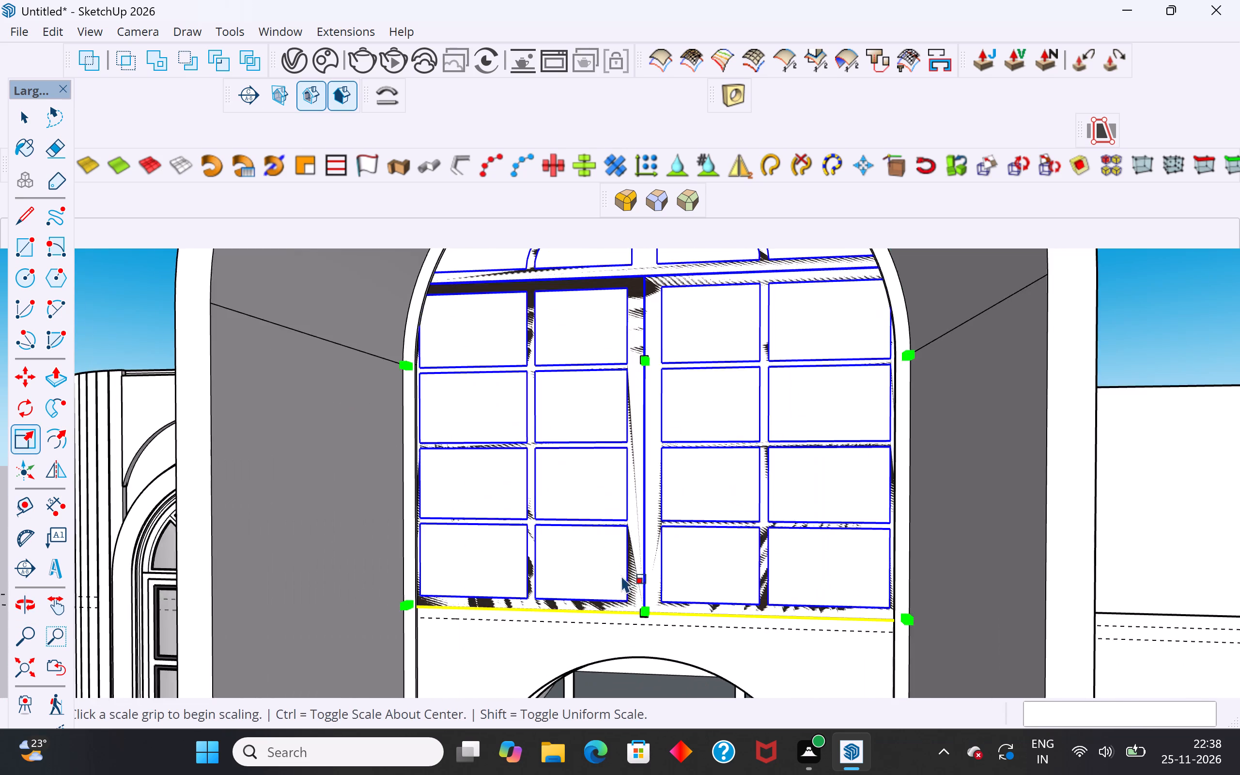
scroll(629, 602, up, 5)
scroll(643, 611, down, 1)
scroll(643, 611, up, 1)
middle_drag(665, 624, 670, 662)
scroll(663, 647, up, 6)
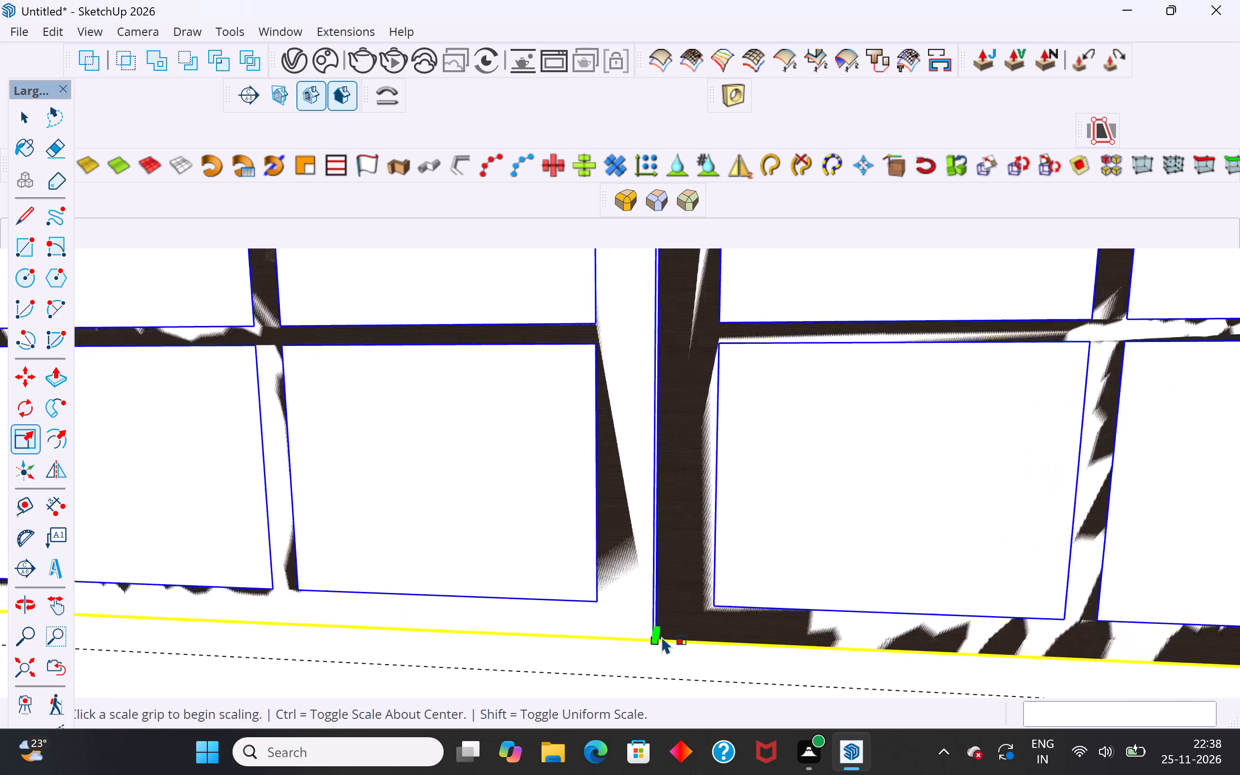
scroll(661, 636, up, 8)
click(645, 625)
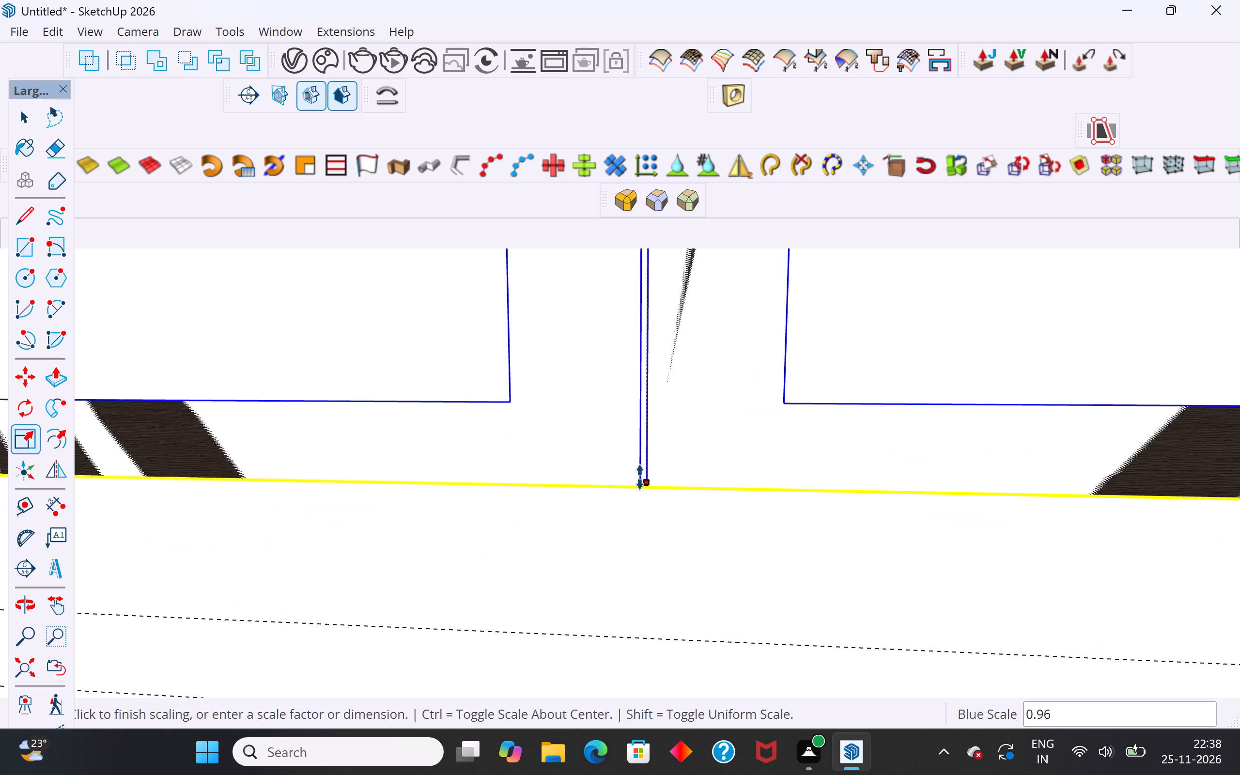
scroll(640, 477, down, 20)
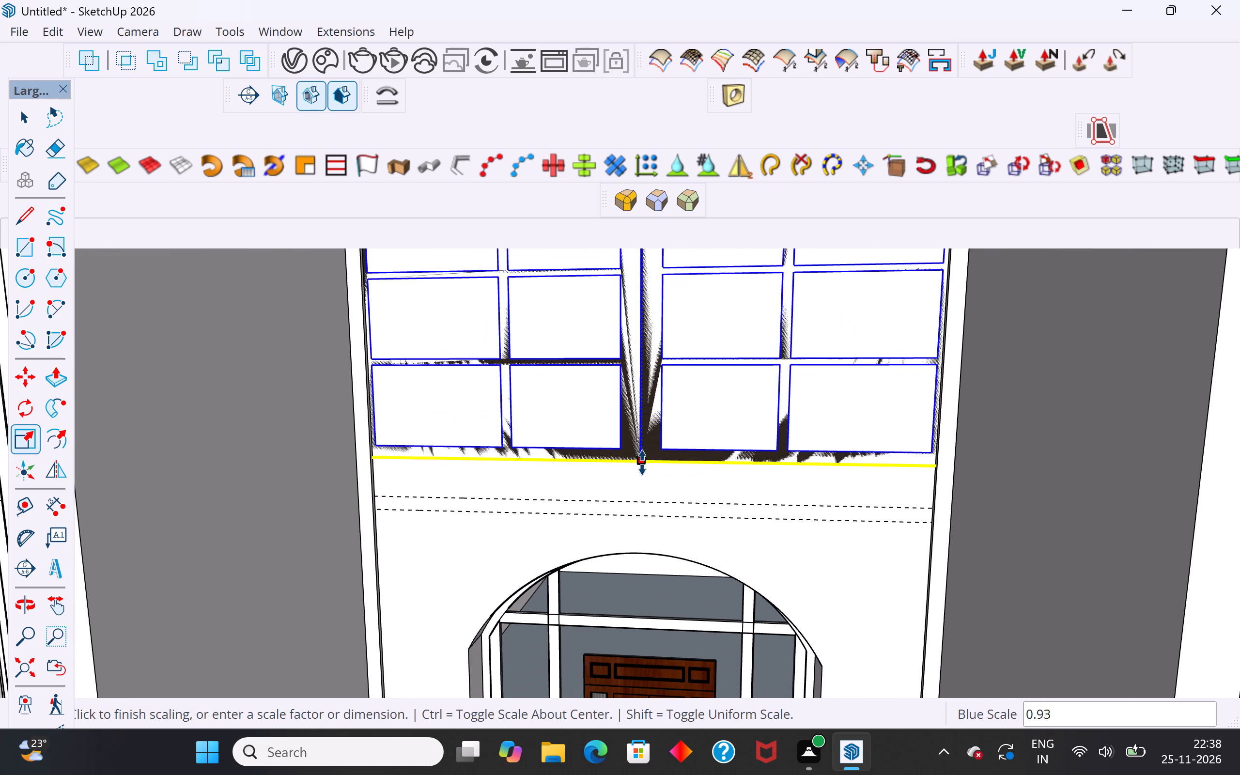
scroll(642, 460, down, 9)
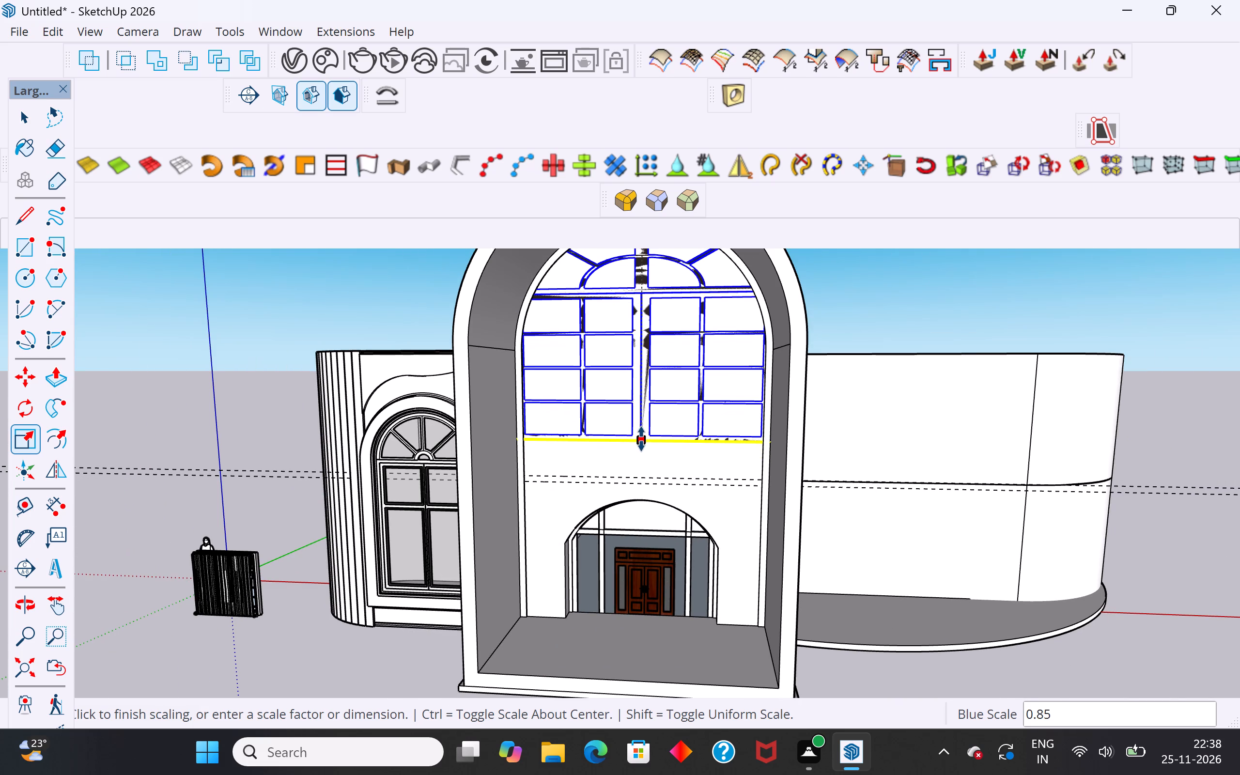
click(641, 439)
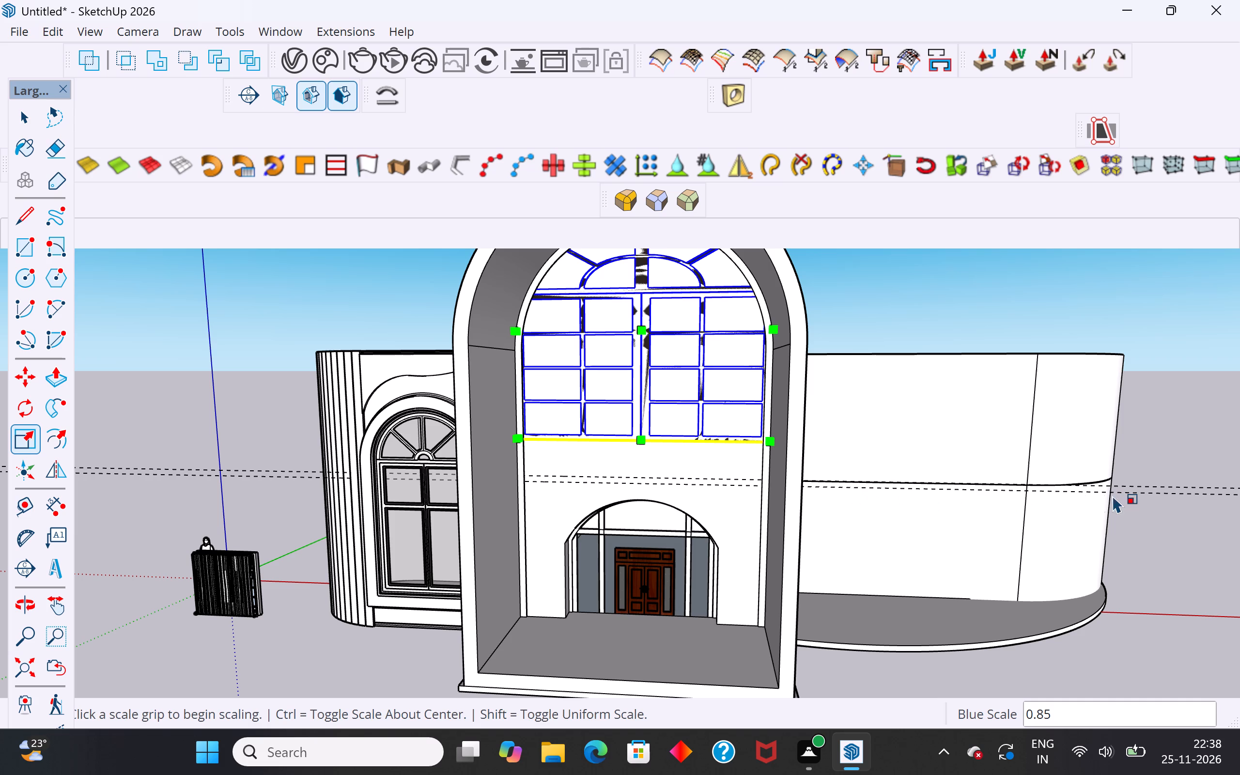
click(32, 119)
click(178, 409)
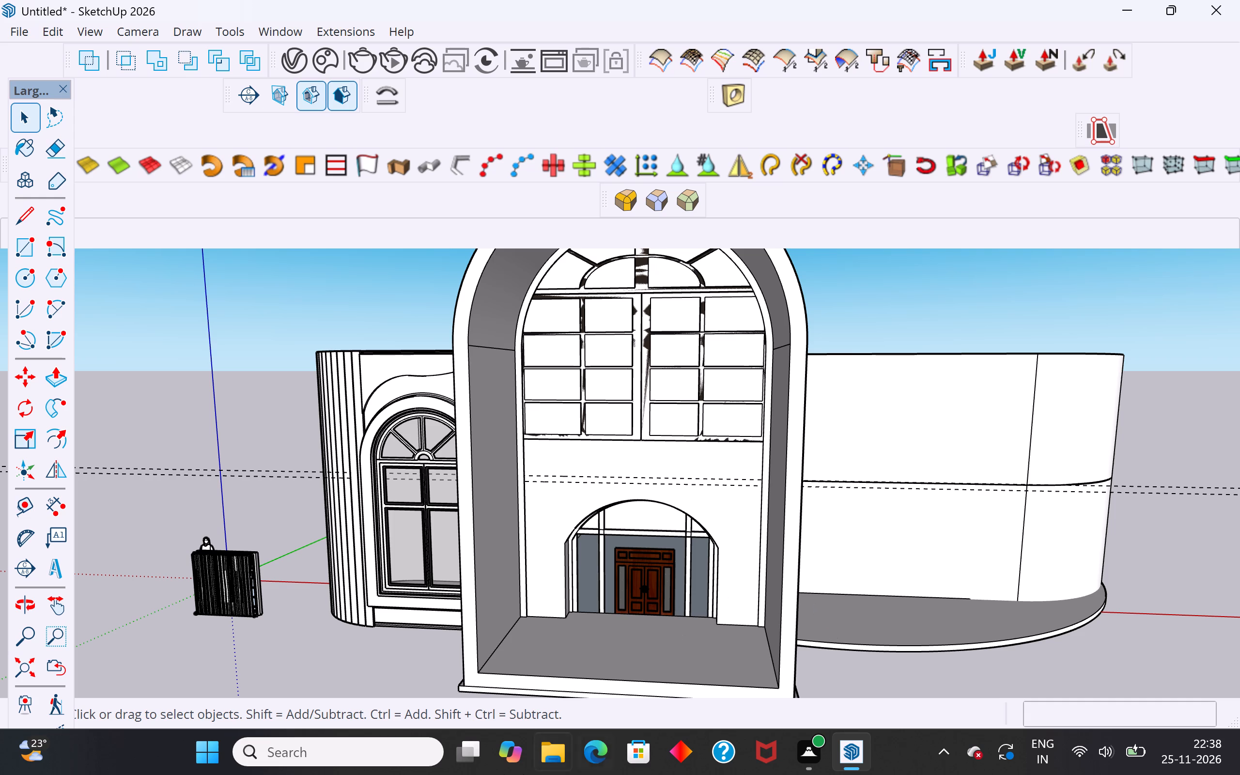
Scale the arched window's height by about 1.18 from its bottom edge so that edge reaches the upper guide.
scroll(596, 421, up, 10)
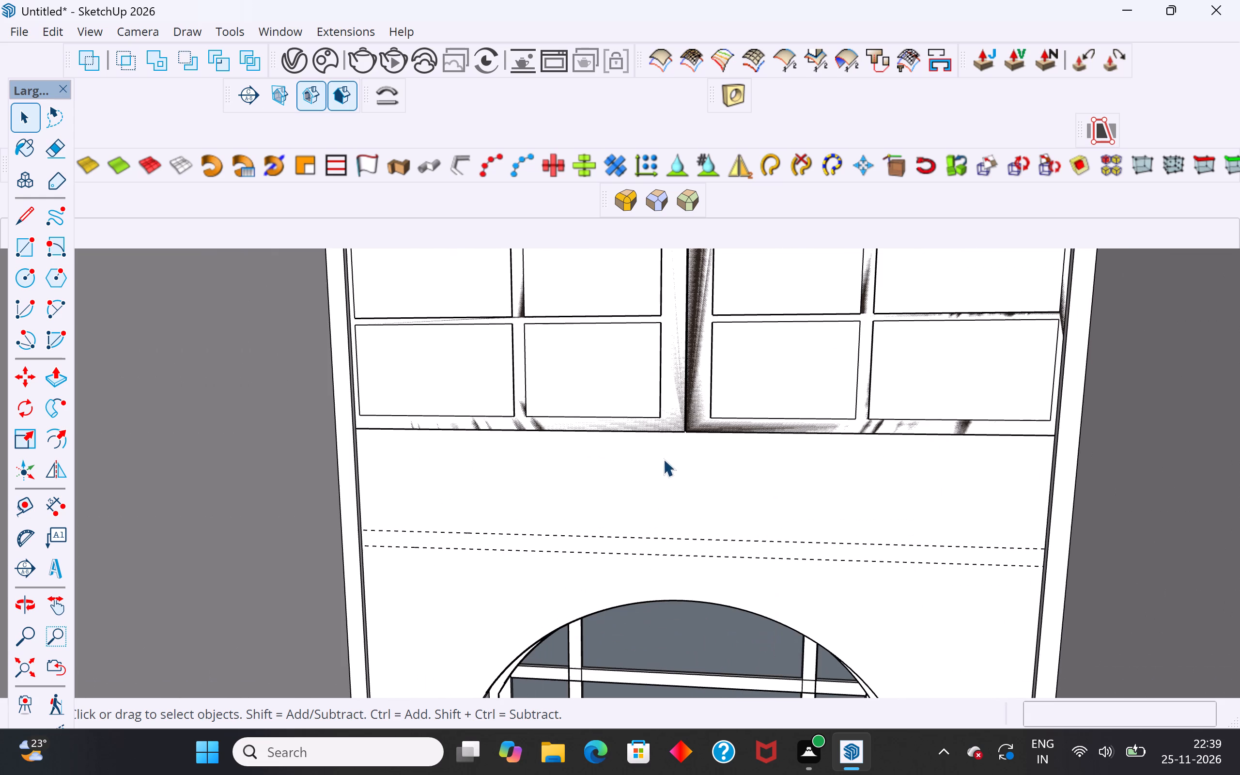
key(s)
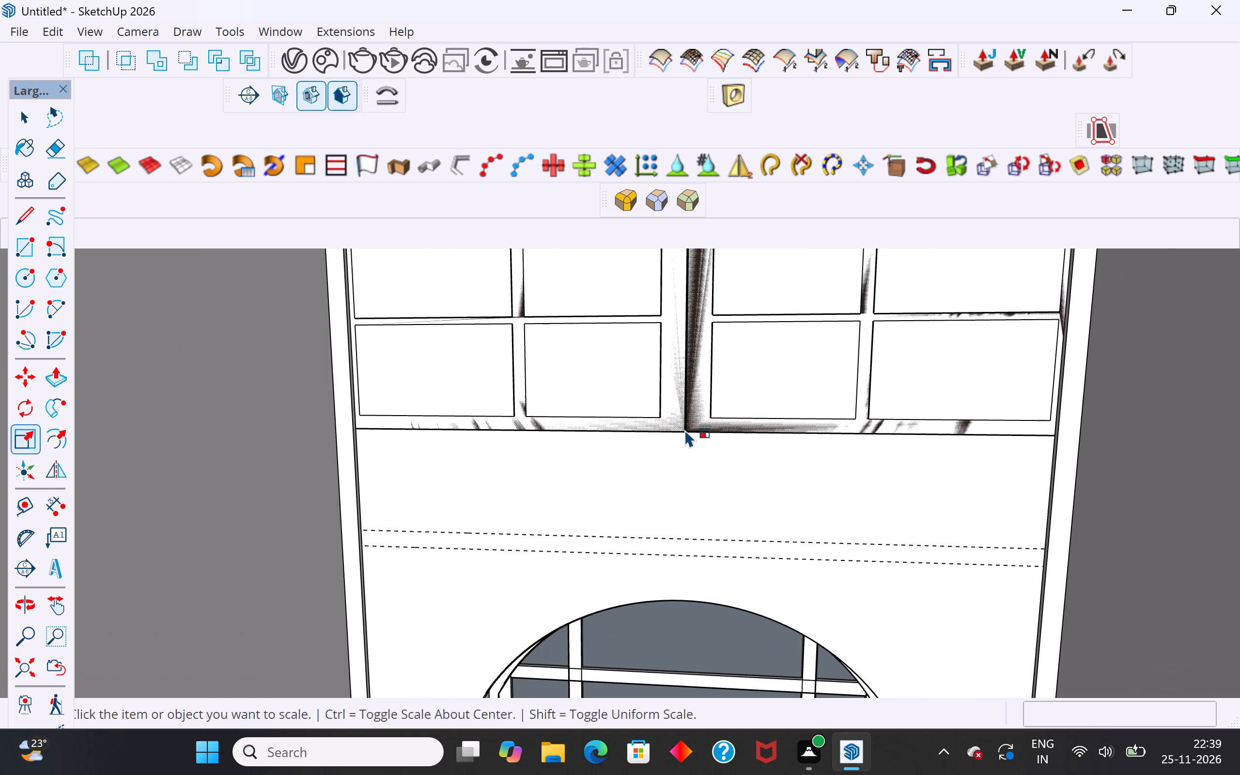
click(693, 405)
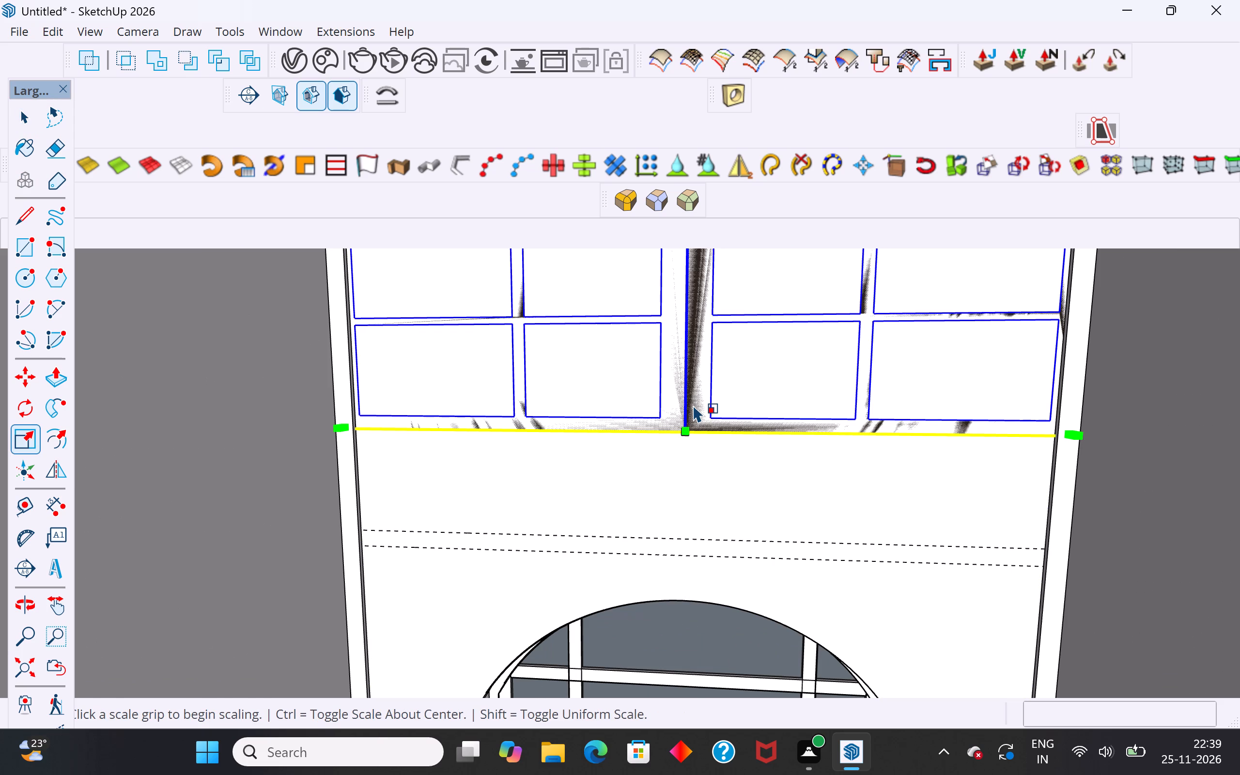
middle_drag(722, 446, 654, 517)
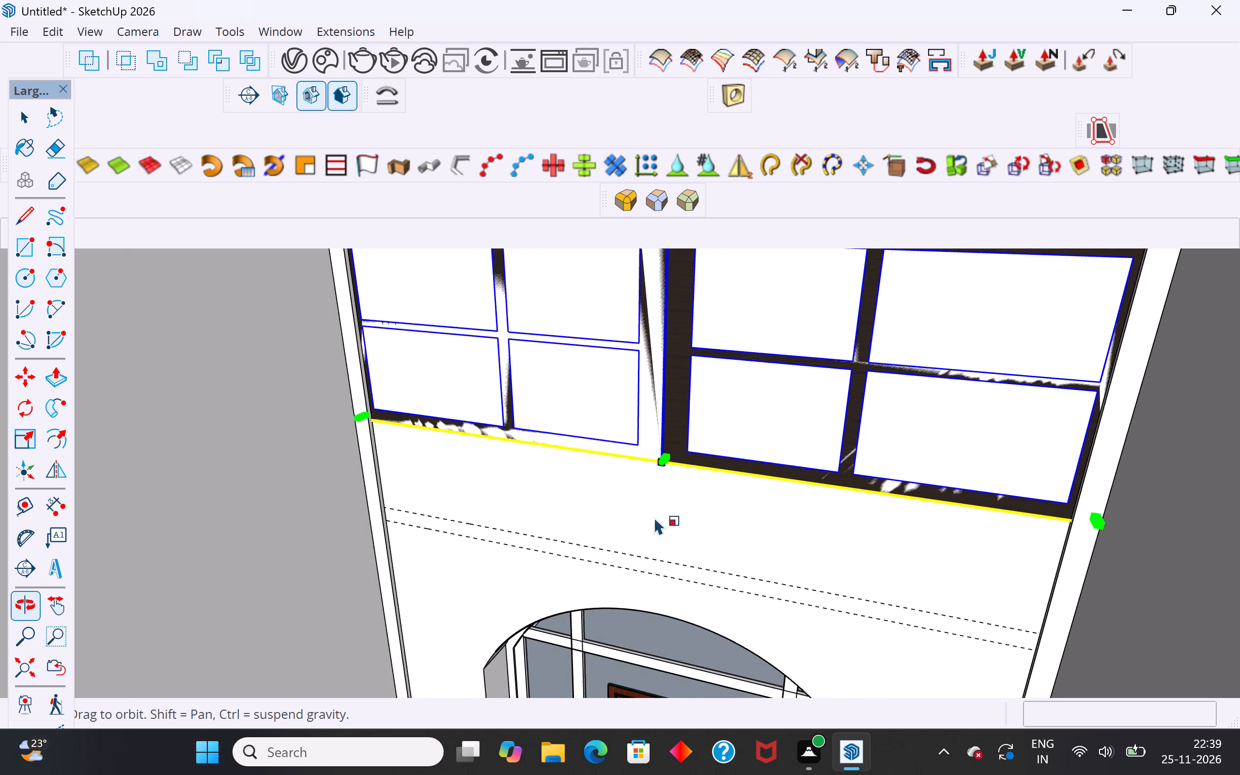
middle_drag(654, 517, 649, 518)
scroll(677, 489, up, 7)
middle_drag(698, 449, 649, 472)
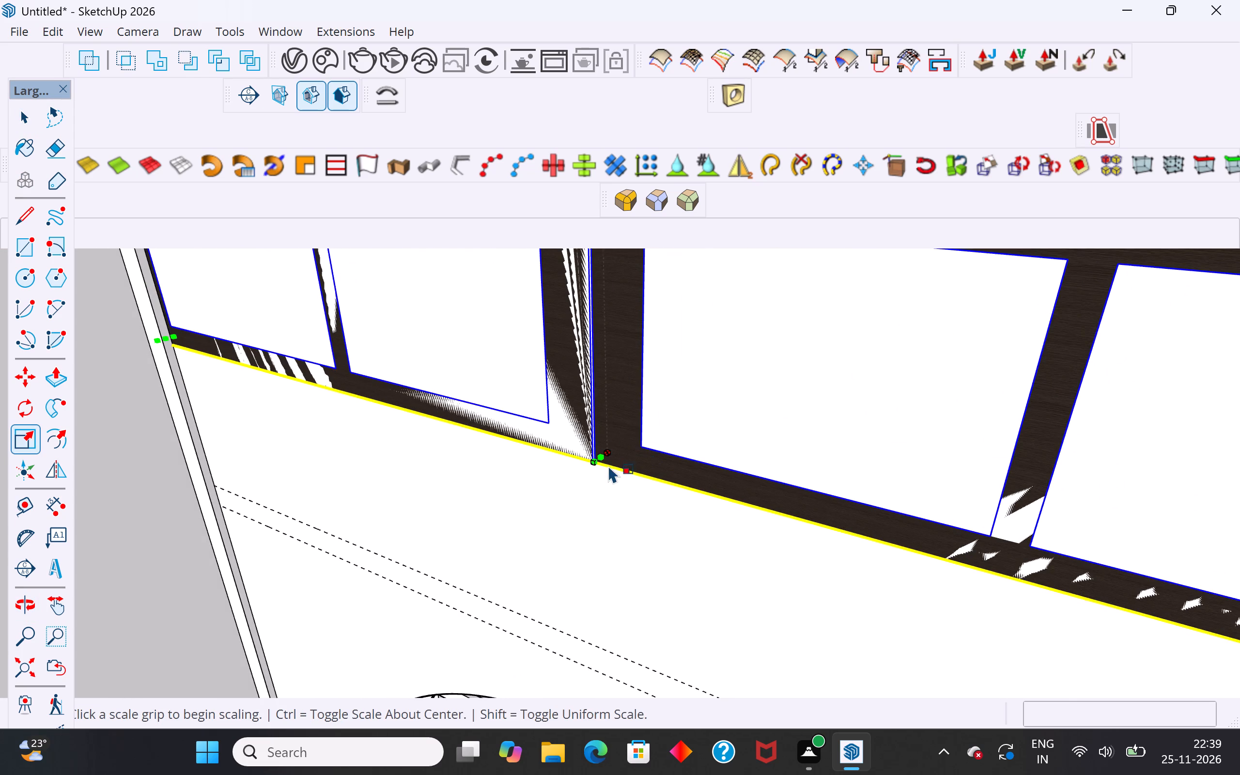
click(602, 460)
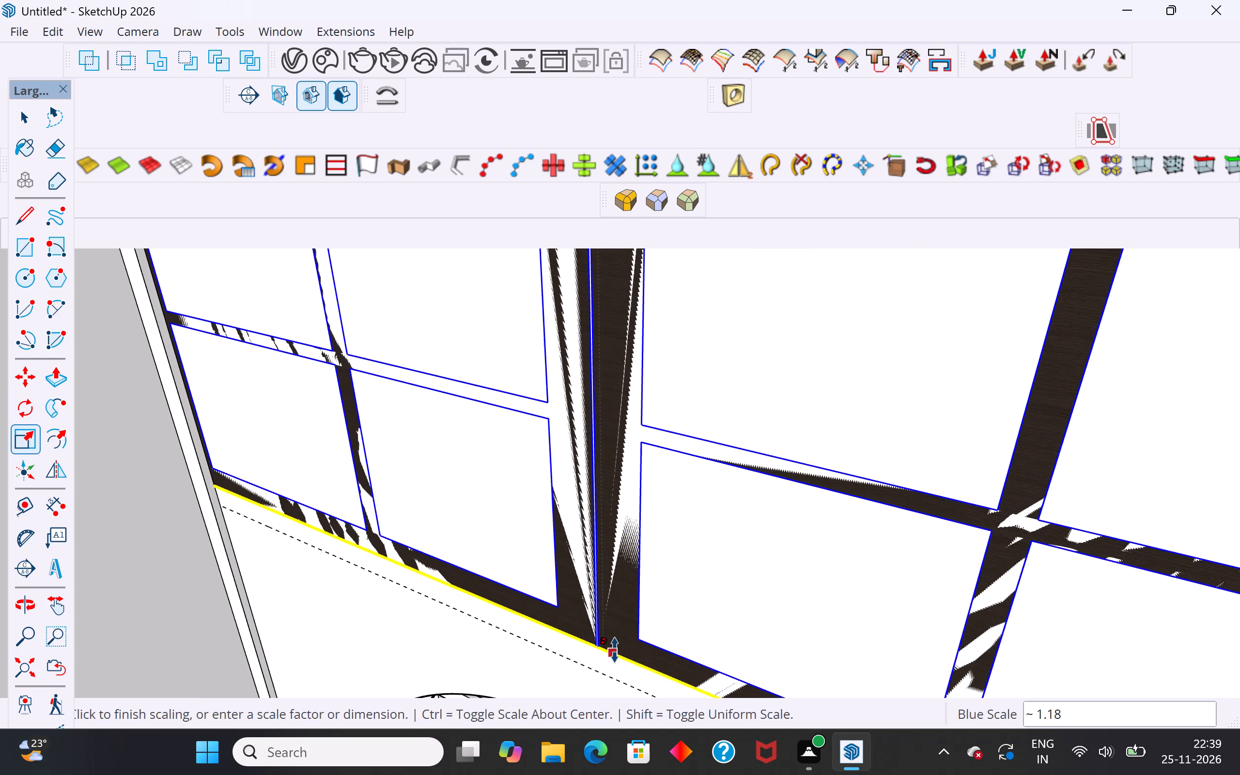
click(615, 650)
click(25, 125)
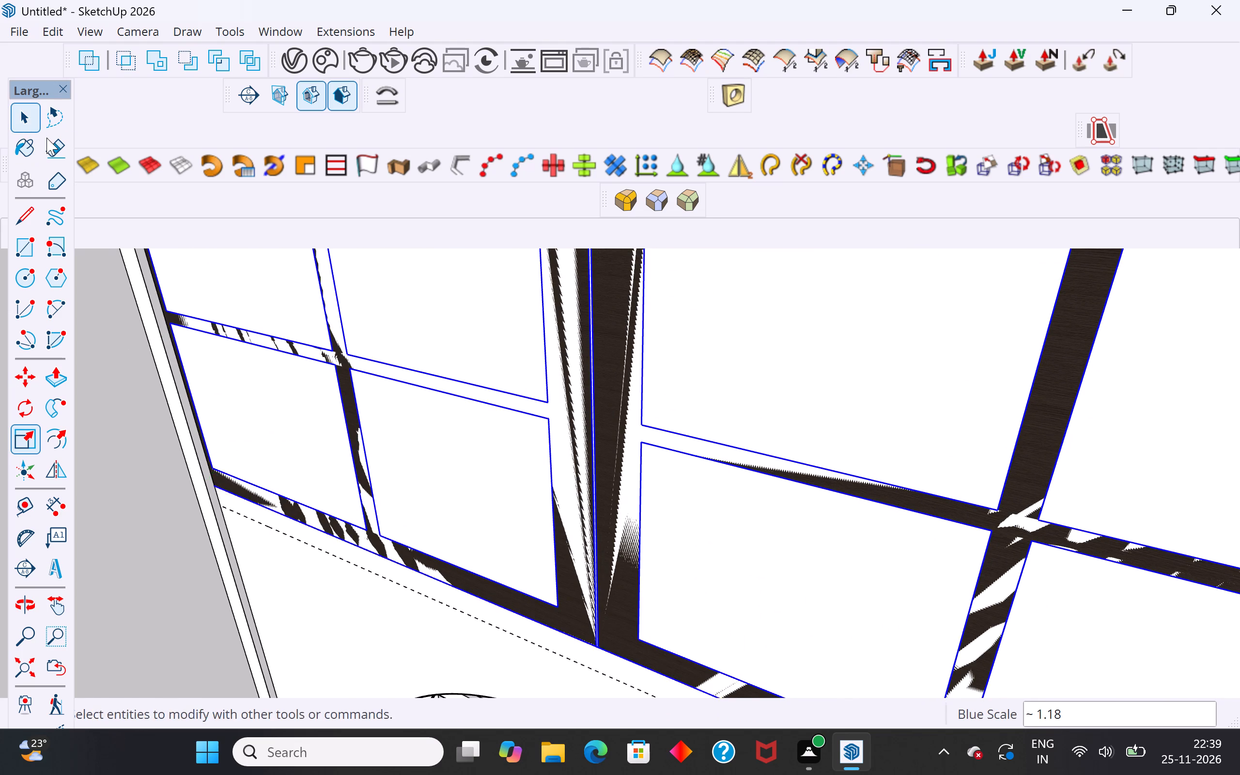
scroll(604, 497, down, 2)
scroll(604, 497, up, 1)
scroll(604, 497, down, 17)
click(233, 591)
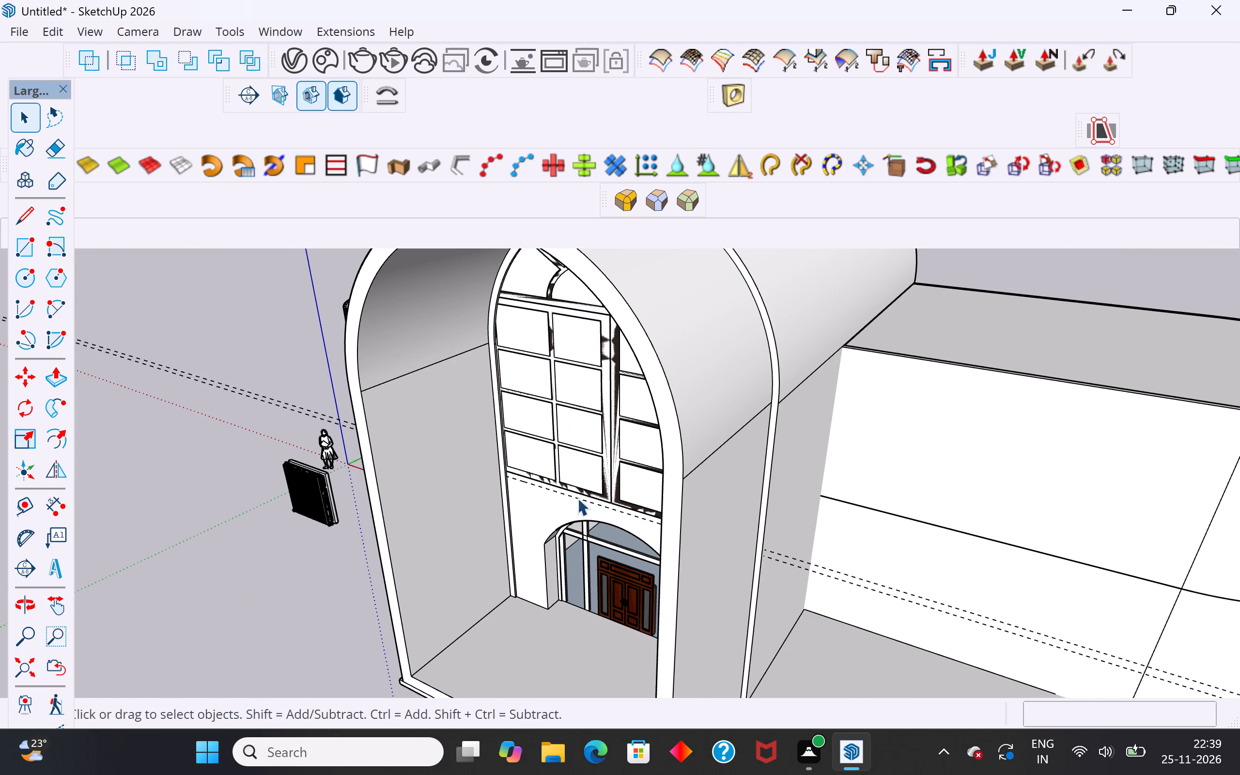
Examine how the arched window's bottom edge and lower corners meet the guide and the wall above the entrance.
scroll(947, 323, down, 4)
middle_drag(713, 483, 791, 471)
middle_drag(763, 418, 742, 351)
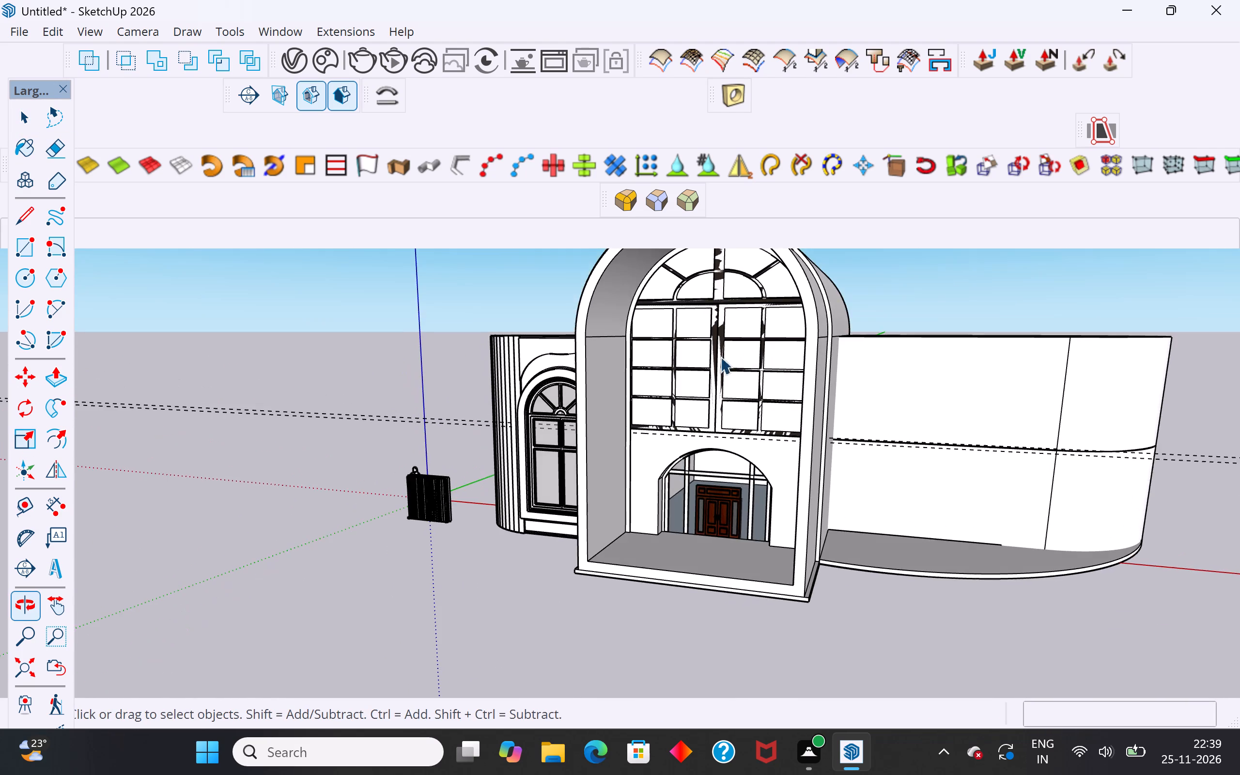
scroll(674, 382, up, 8)
middle_drag(725, 466, 663, 488)
scroll(540, 469, up, 6)
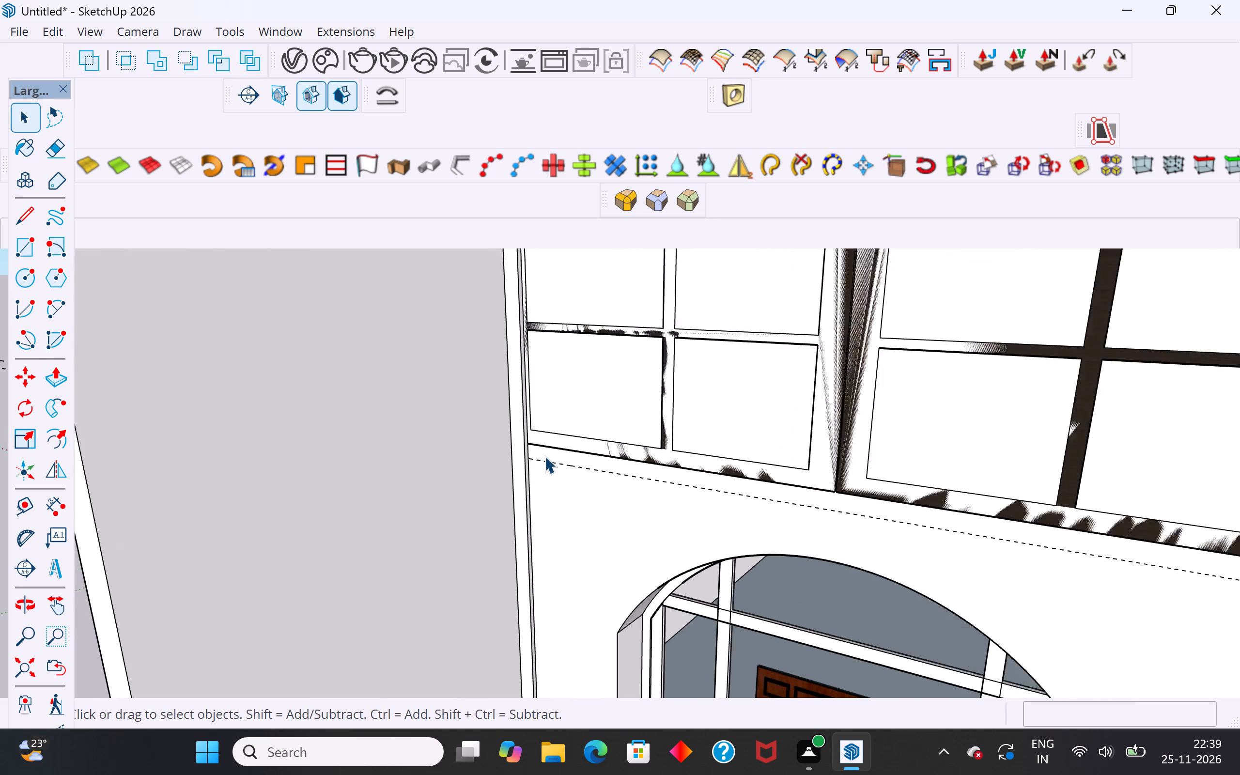
scroll(544, 456, up, 1)
scroll(560, 464, down, 9)
middle_drag(659, 507, 855, 507)
scroll(909, 461, up, 5)
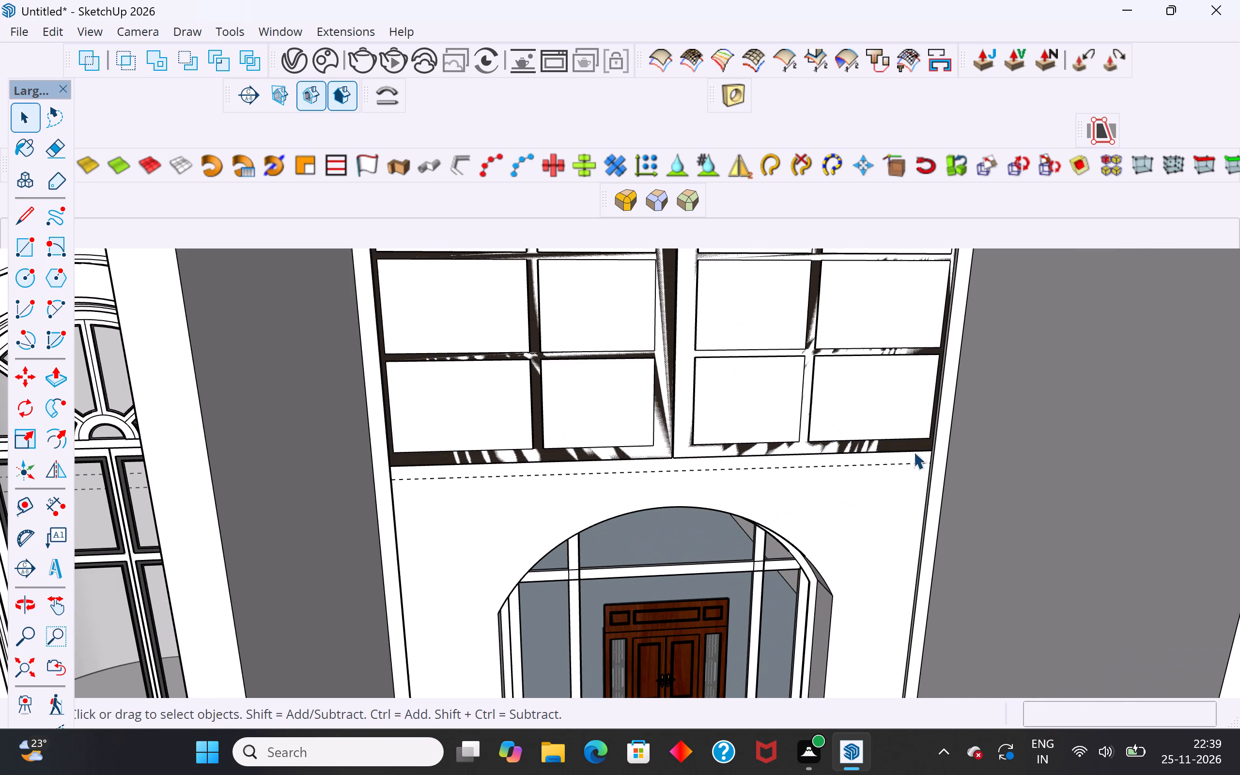
Scale the arched window's width inward from its left side to meet the inner edge of the arched frame.
click(923, 445)
scroll(760, 534, down, 5)
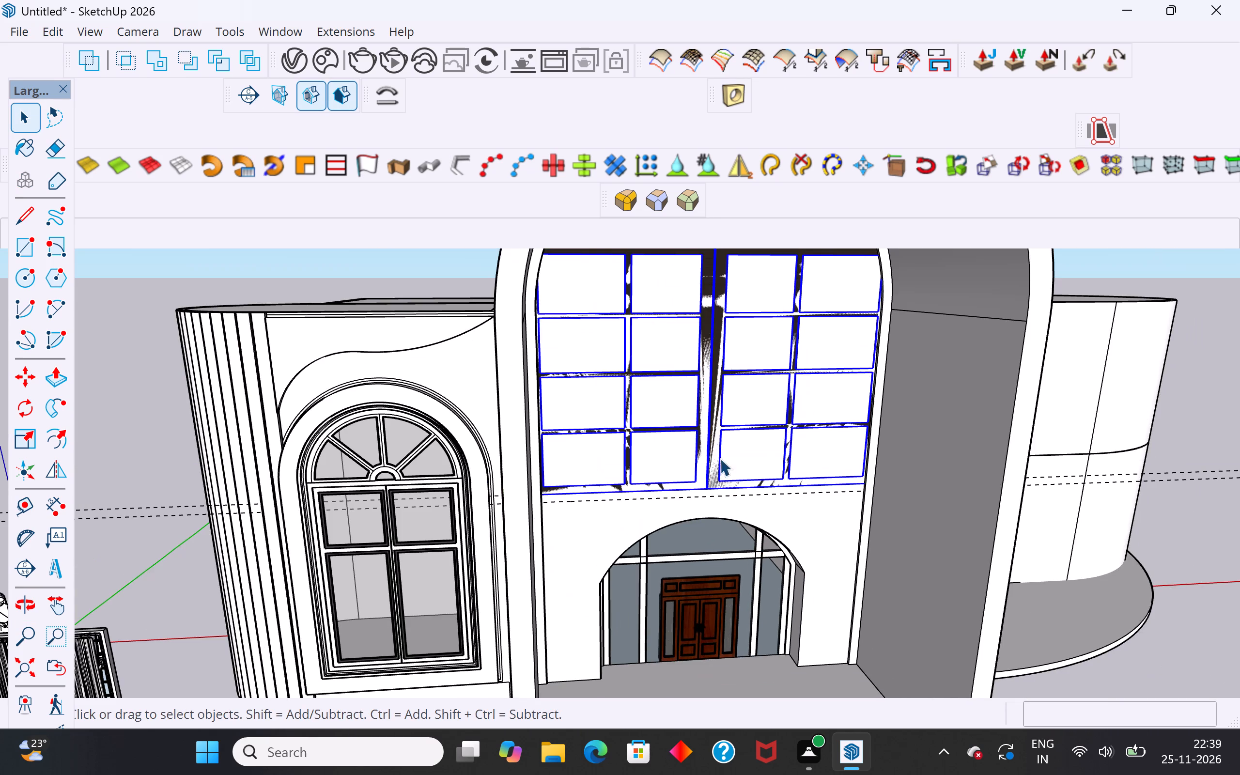
middle_drag(713, 453, 670, 438)
scroll(618, 581, down, 4)
middle_drag(697, 354, 682, 326)
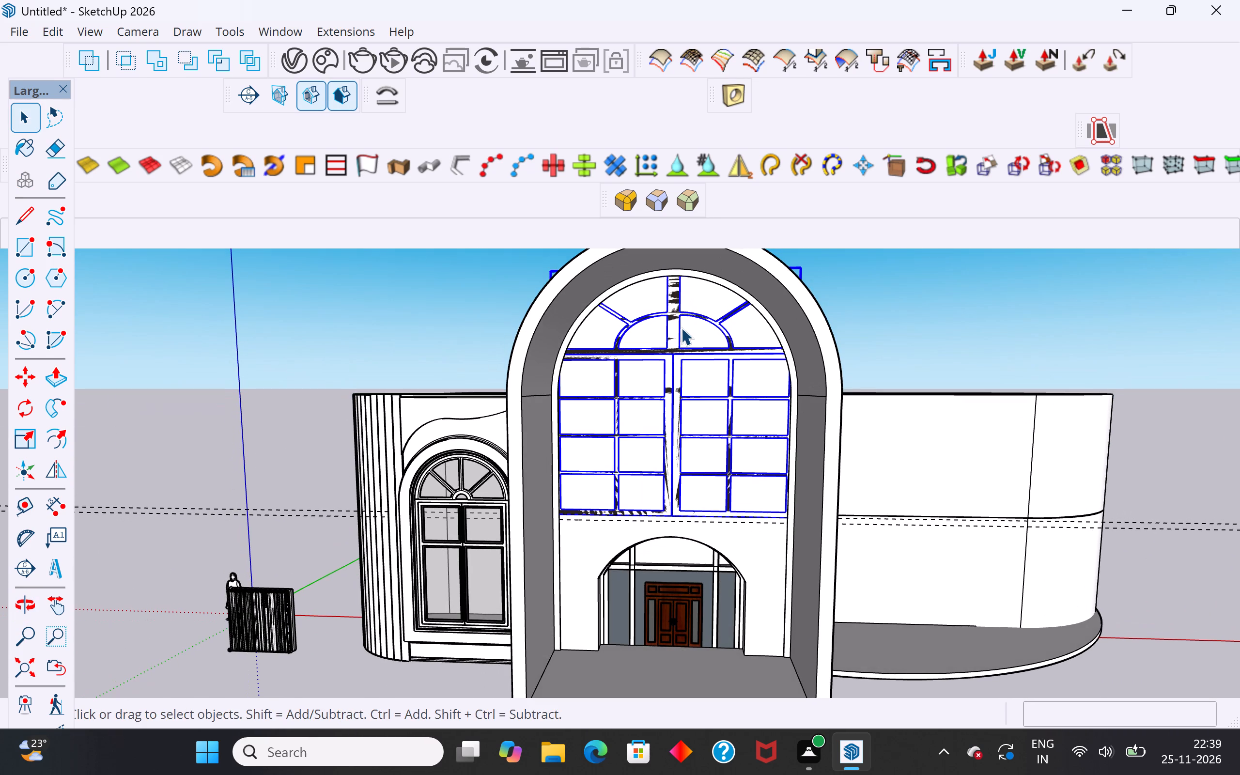
key(s)
scroll(576, 384, up, 17)
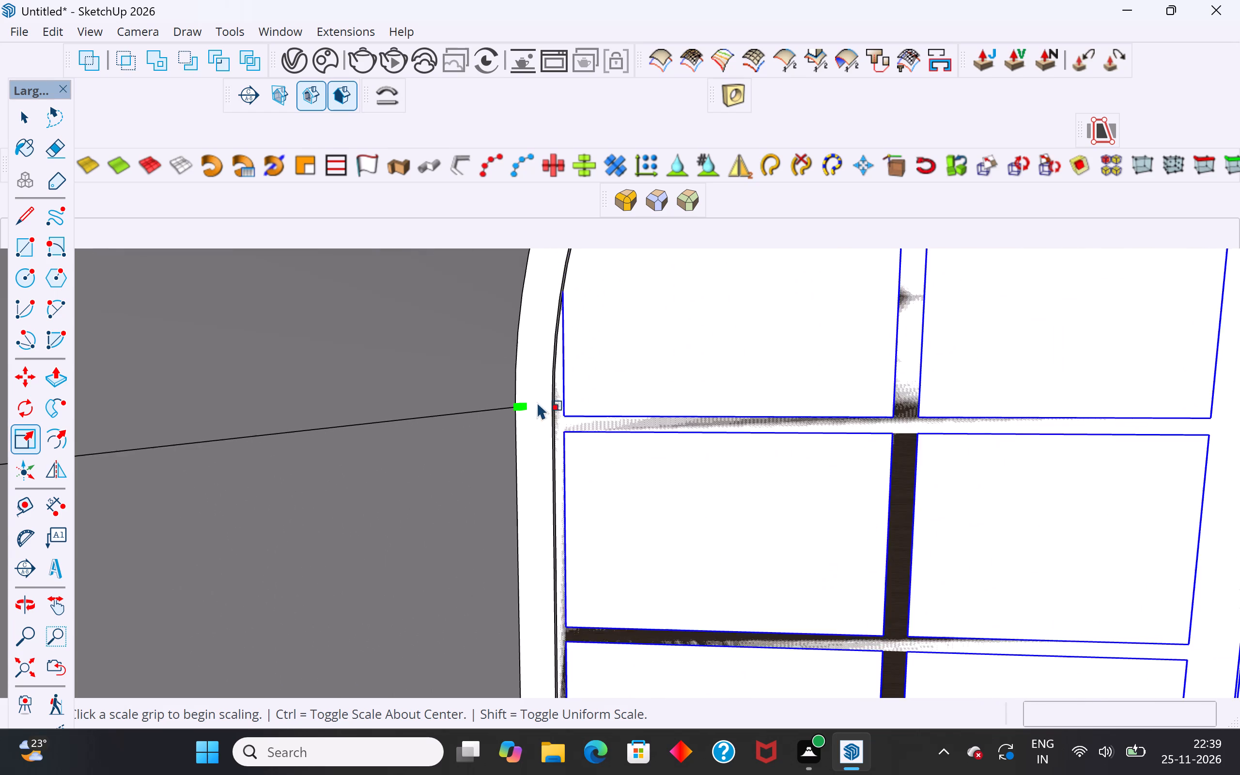
middle_drag(540, 401, 485, 415)
scroll(509, 406, up, 4)
click(529, 403)
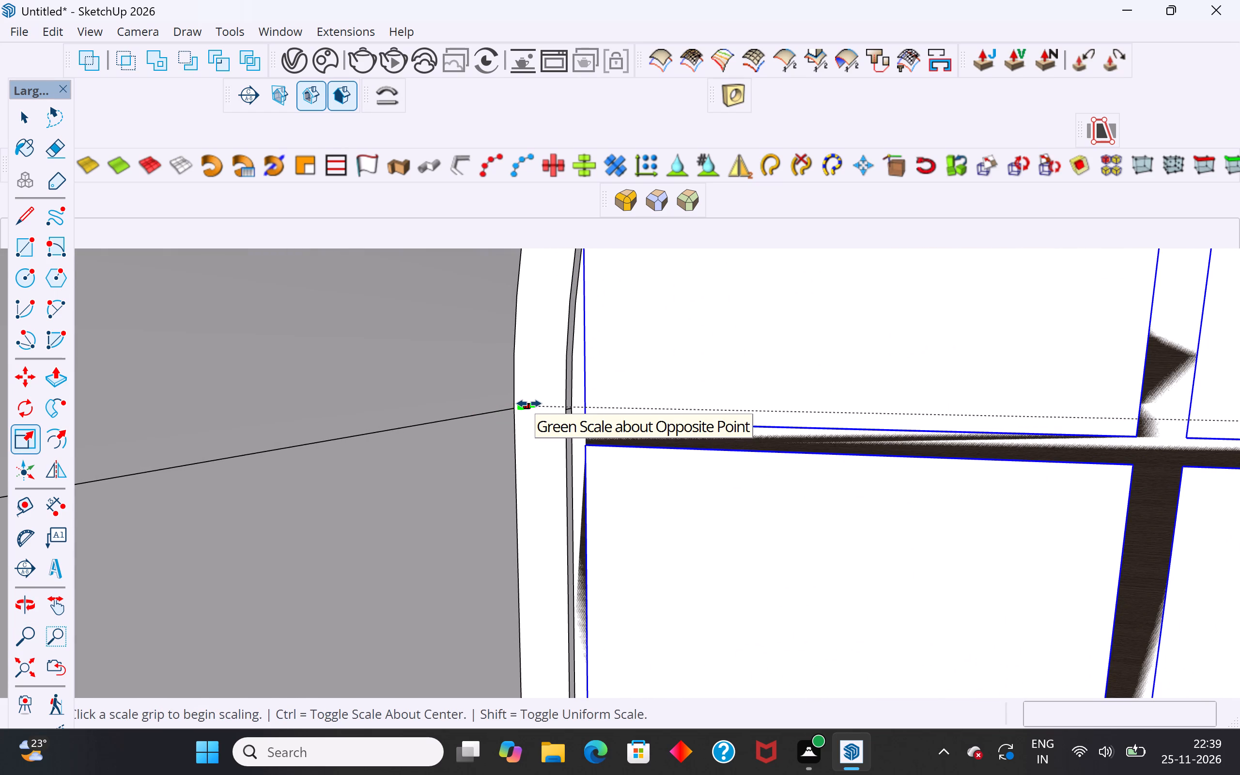
click(575, 419)
Scale the arched window's width inward from its right side to meet the inner edge of the arched frame.
scroll(572, 530, down, 8)
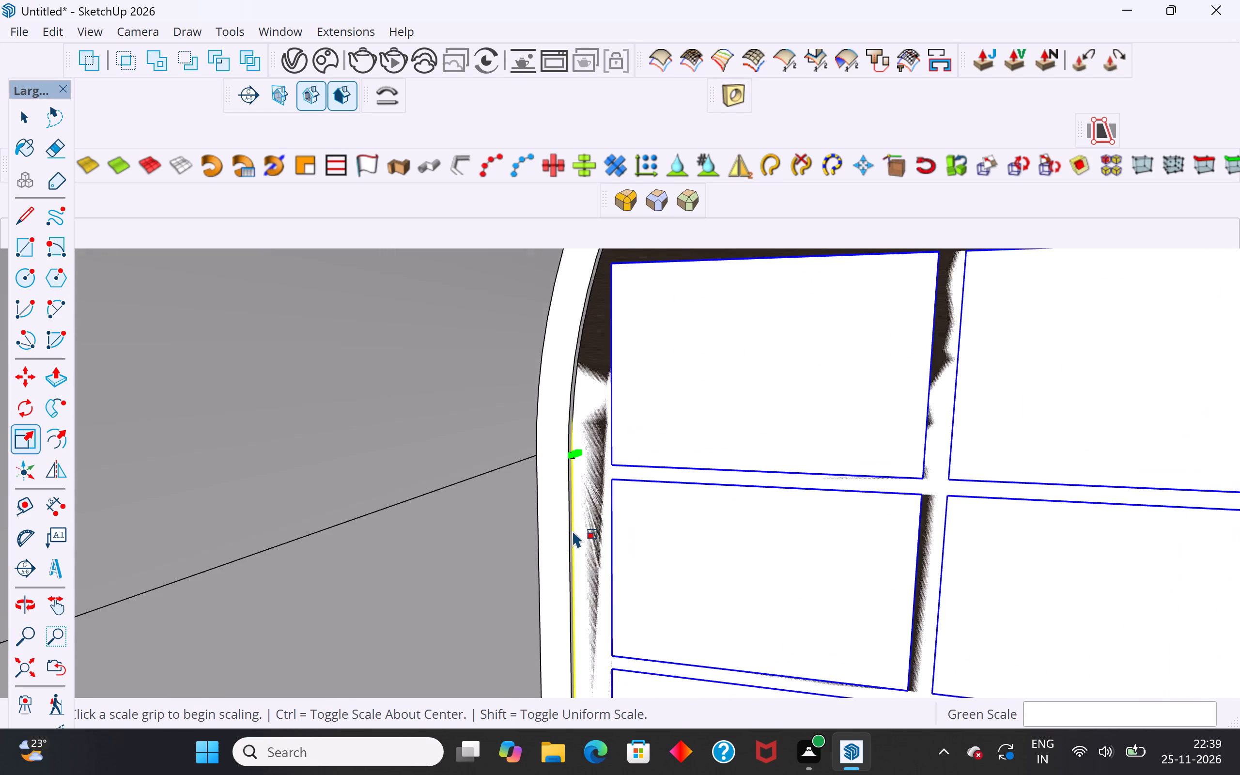
scroll(572, 530, down, 3)
middle_drag(606, 533, 634, 534)
scroll(577, 524, down, 9)
scroll(906, 528, up, 5)
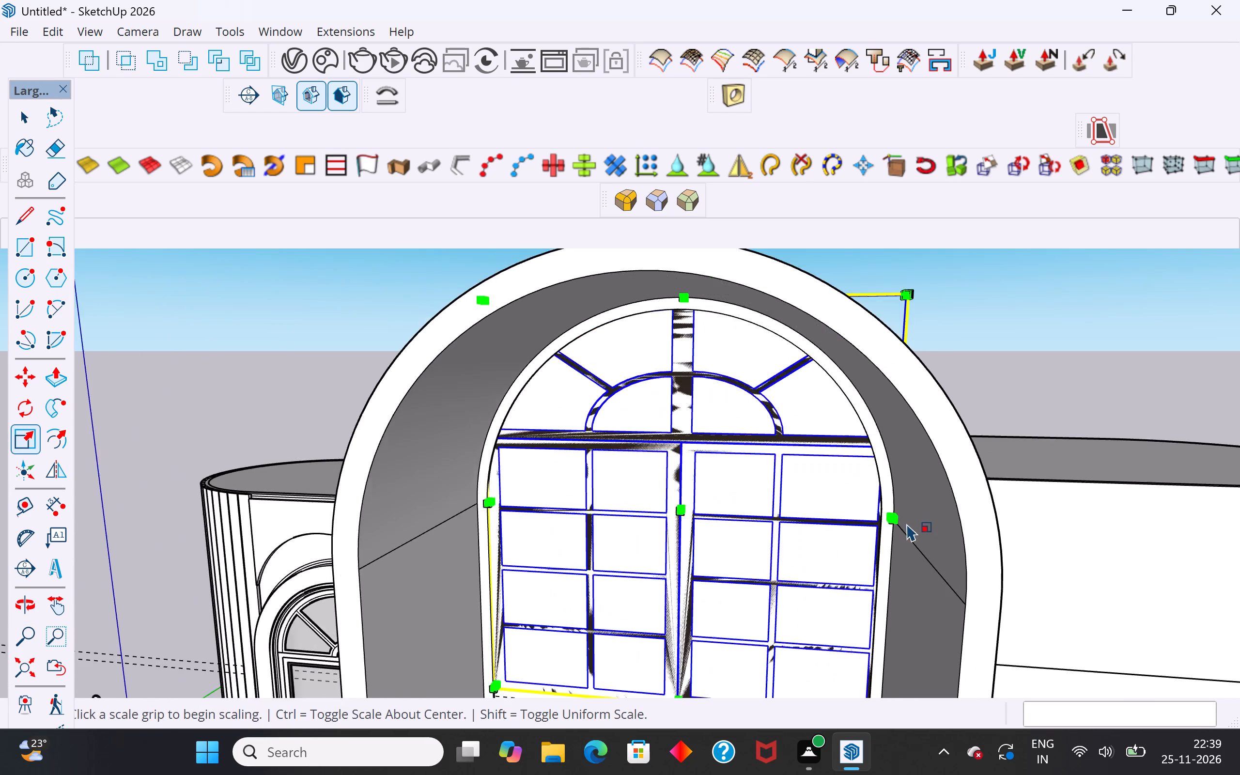
scroll(906, 524, up, 4)
middle_drag(876, 509, 897, 547)
scroll(876, 509, up, 6)
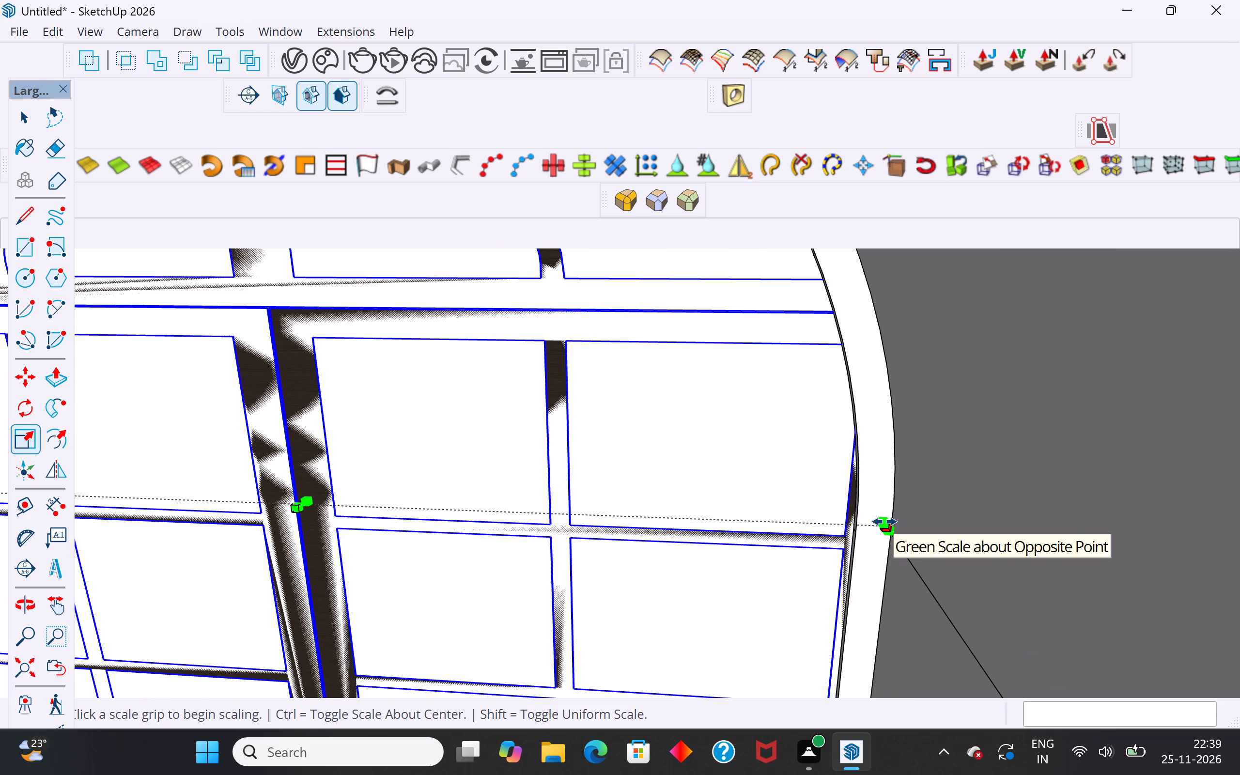
click(884, 522)
click(859, 528)
Scale the arched window's height by about 0.98 from its top, lowering it towards the inner crown of the arched frame.
scroll(883, 574, down, 4)
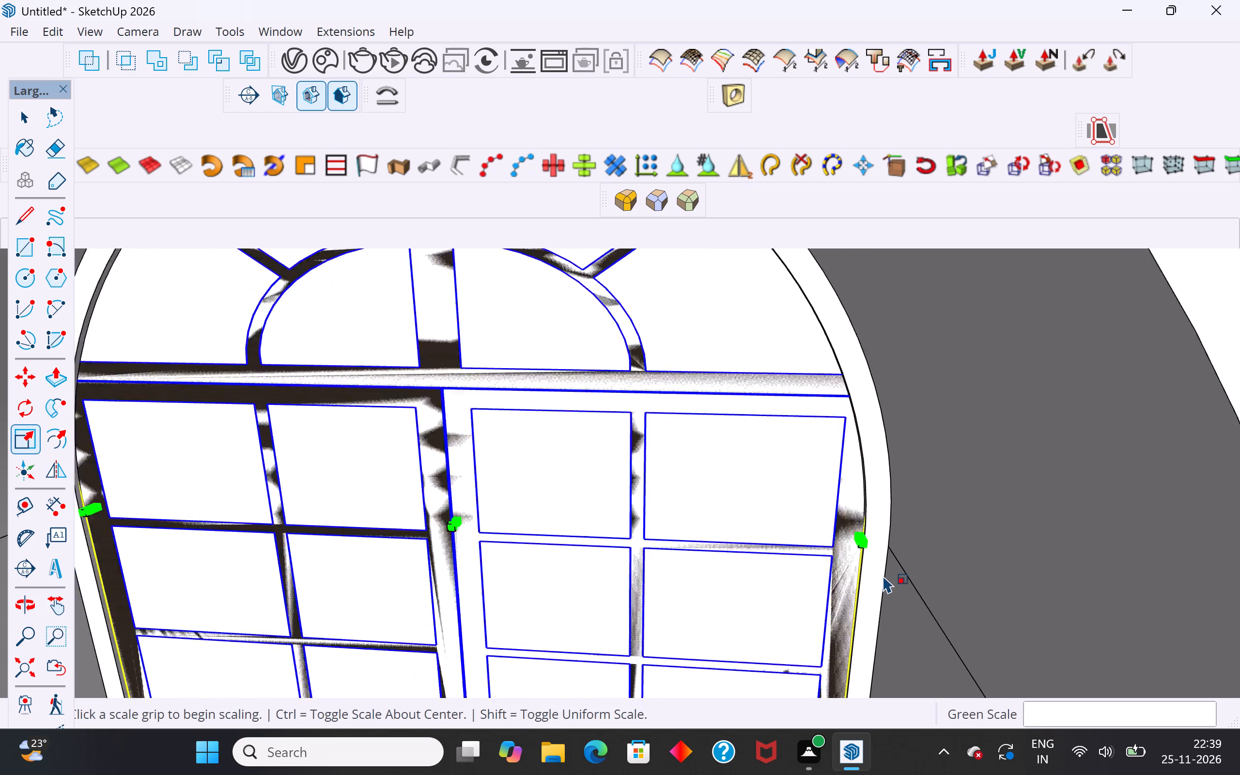
scroll(883, 575, down, 6)
middle_drag(837, 541, 851, 484)
scroll(639, 289, up, 4)
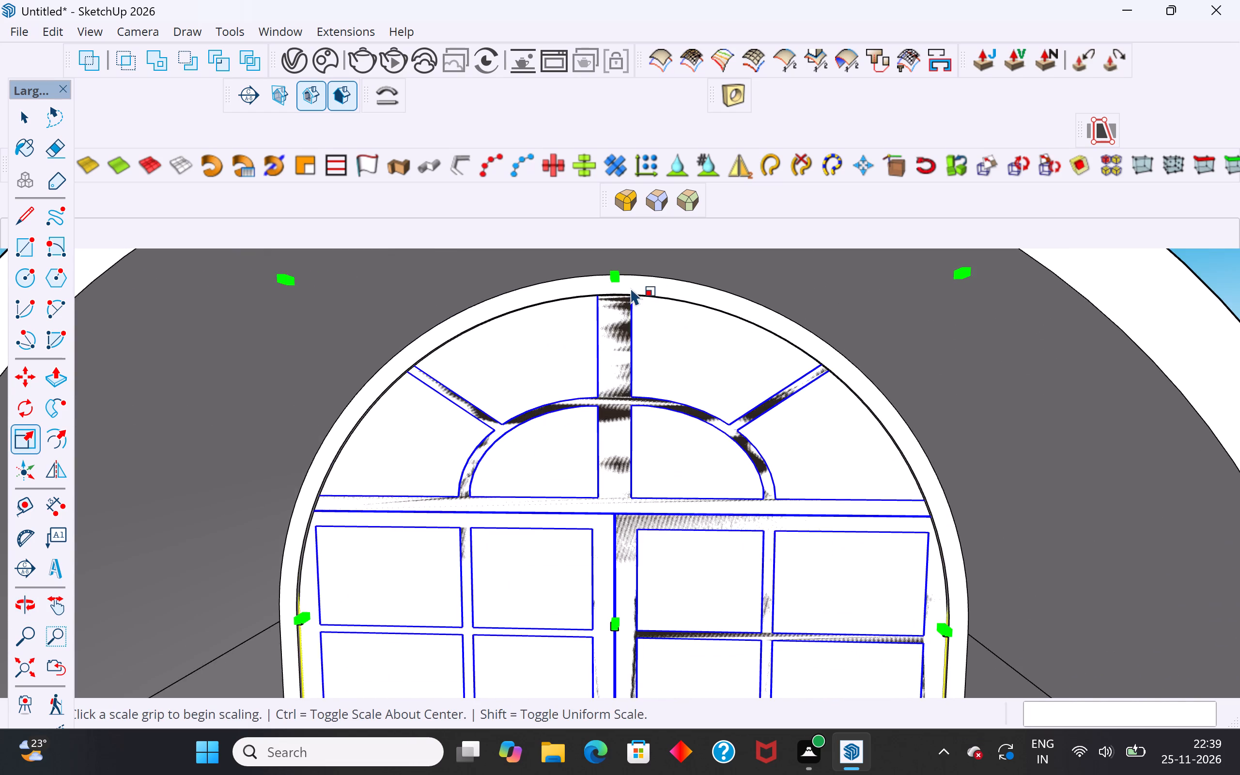
scroll(615, 286, up, 5)
middle_drag(616, 271, 583, 277)
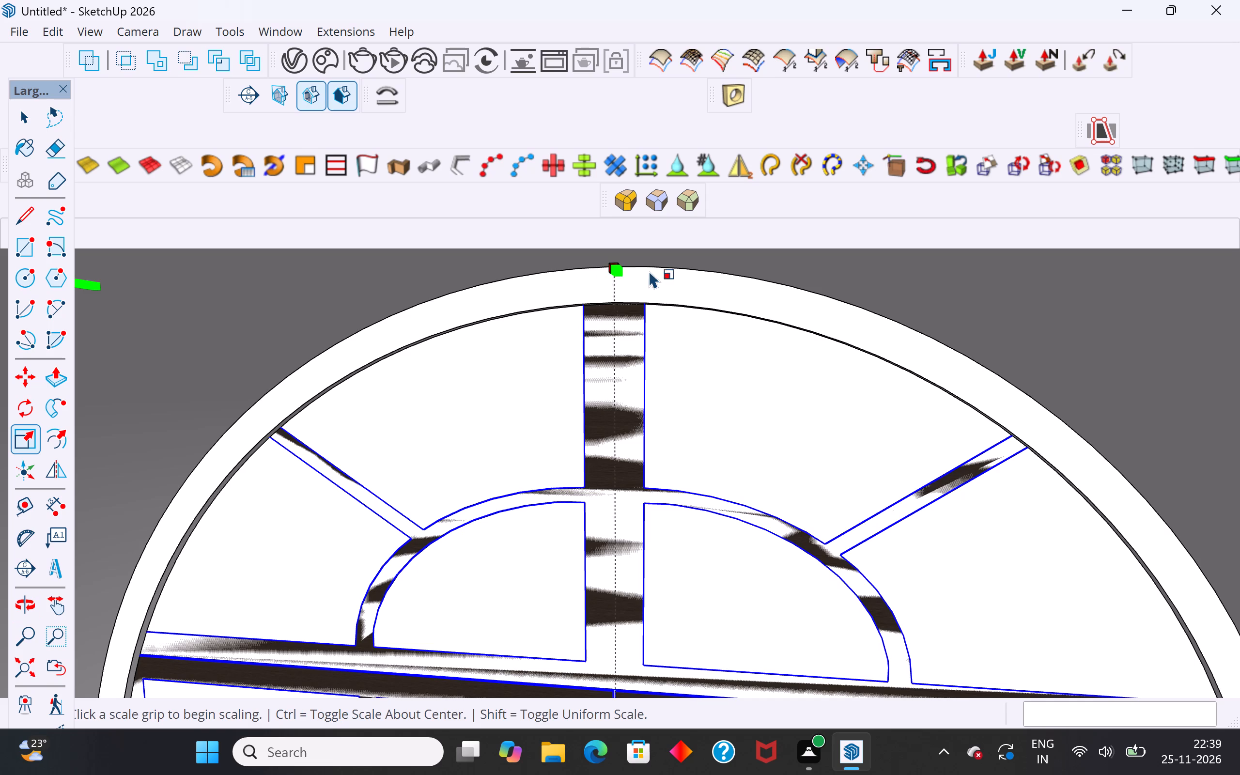
middle_drag(647, 275, 597, 287)
click(621, 267)
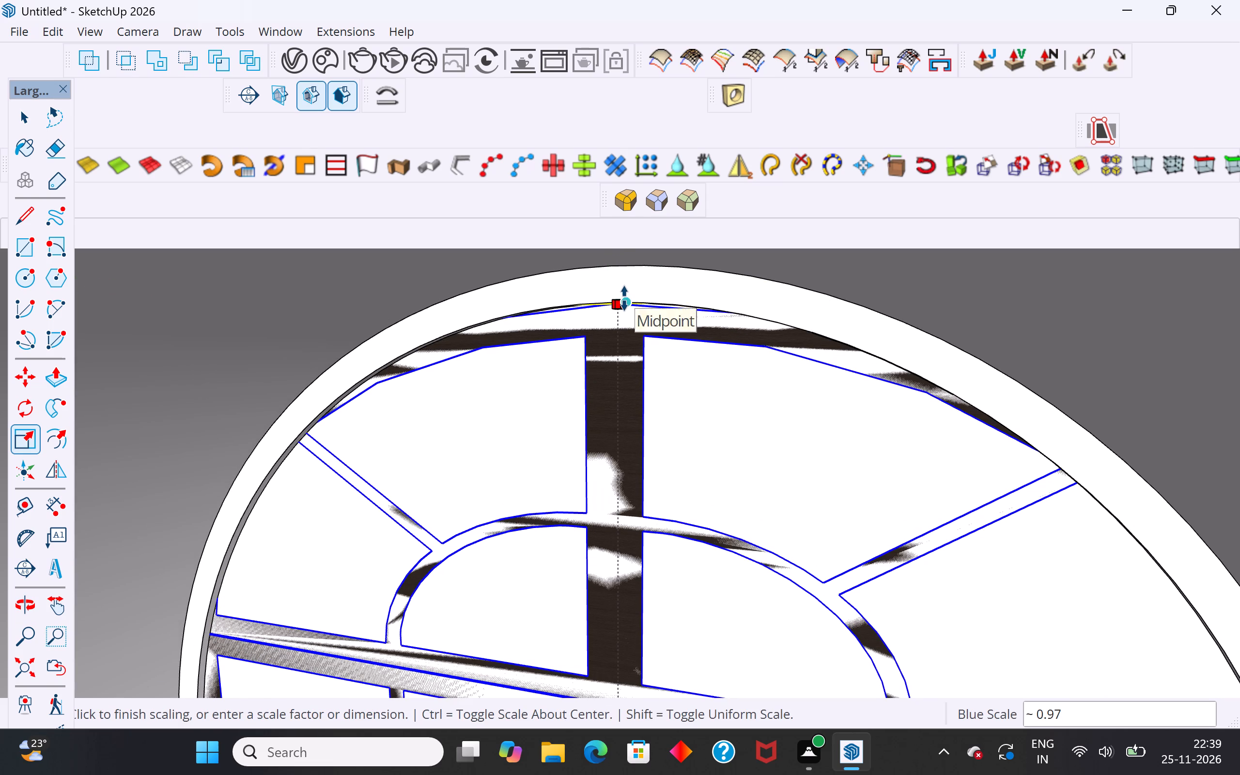
scroll(624, 299, up, 9)
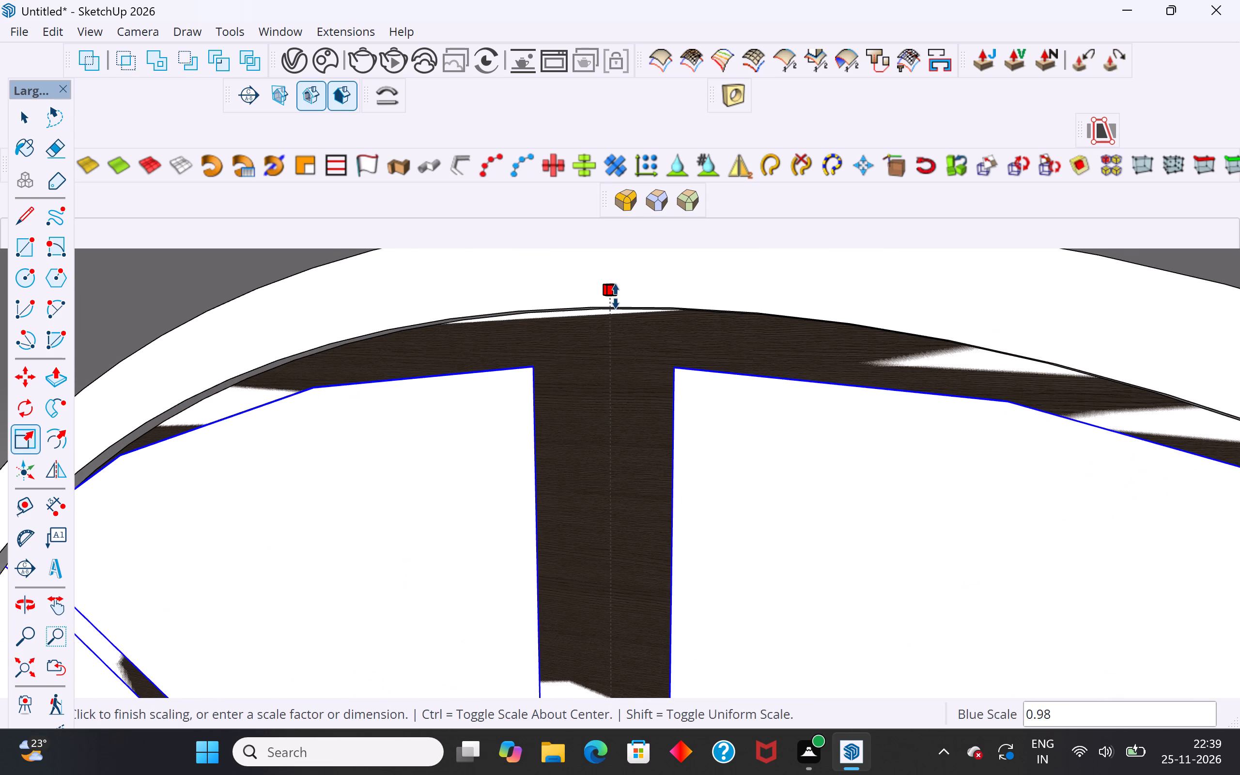
click(616, 296)
Deselect the arched window and examine its fit within the arch and along the bottom edge above the entrance.
scroll(627, 395, down, 4)
scroll(627, 395, up, 1)
scroll(627, 395, down, 20)
scroll(627, 395, down, 1)
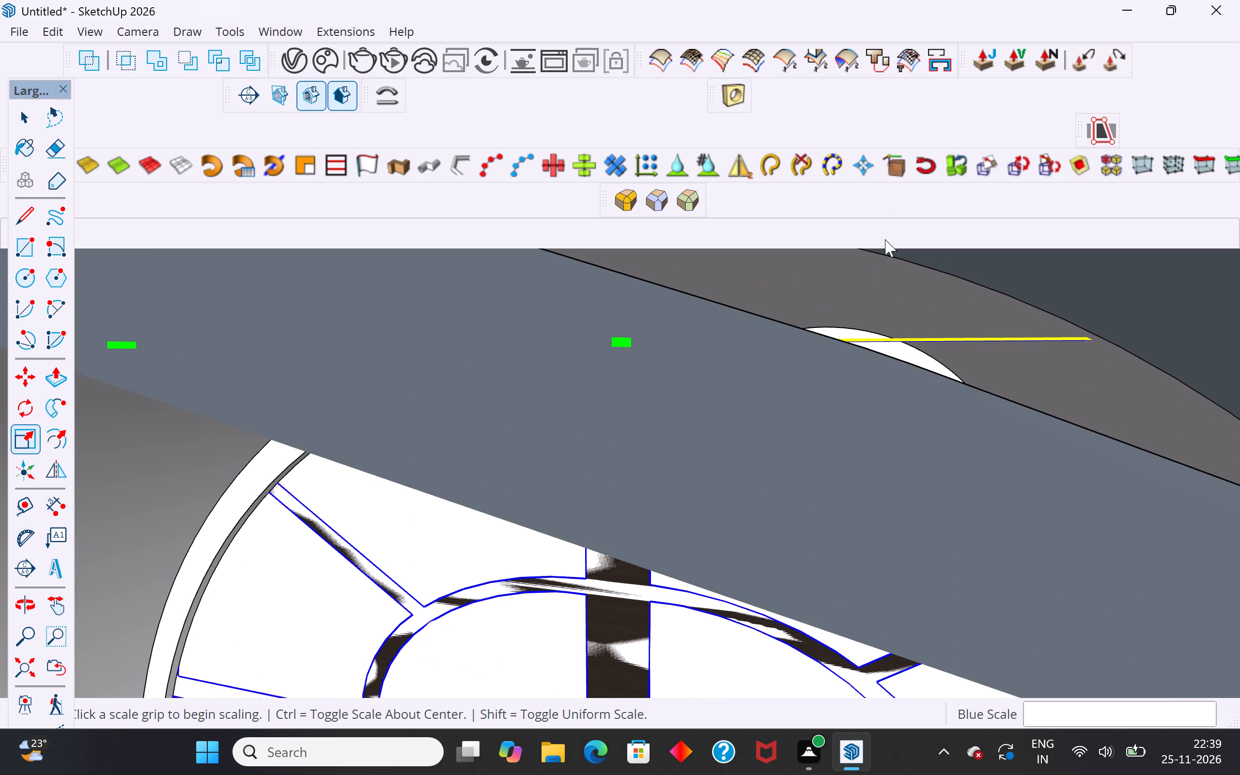
scroll(885, 239, down, 2)
middle_drag(693, 420, 792, 396)
scroll(728, 369, down, 20)
scroll(728, 369, down, 2)
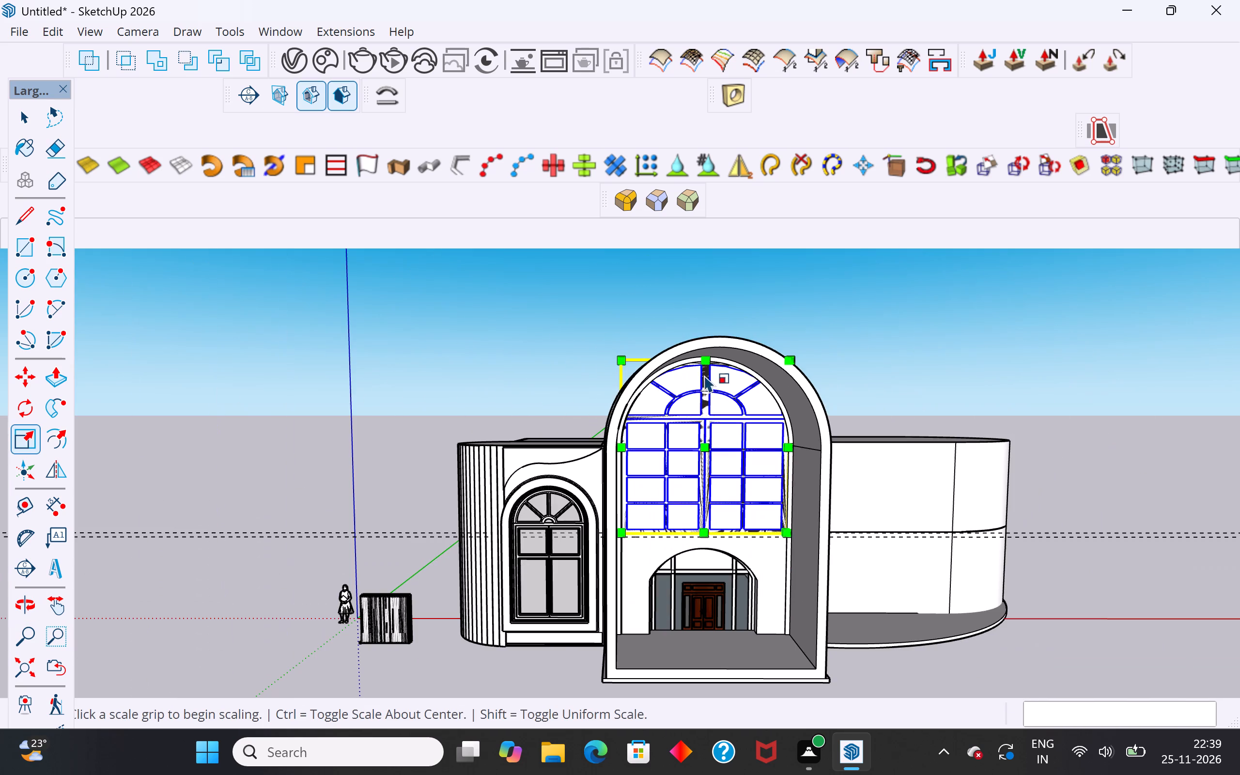
middle_drag(766, 539, 703, 544)
click(12, 119)
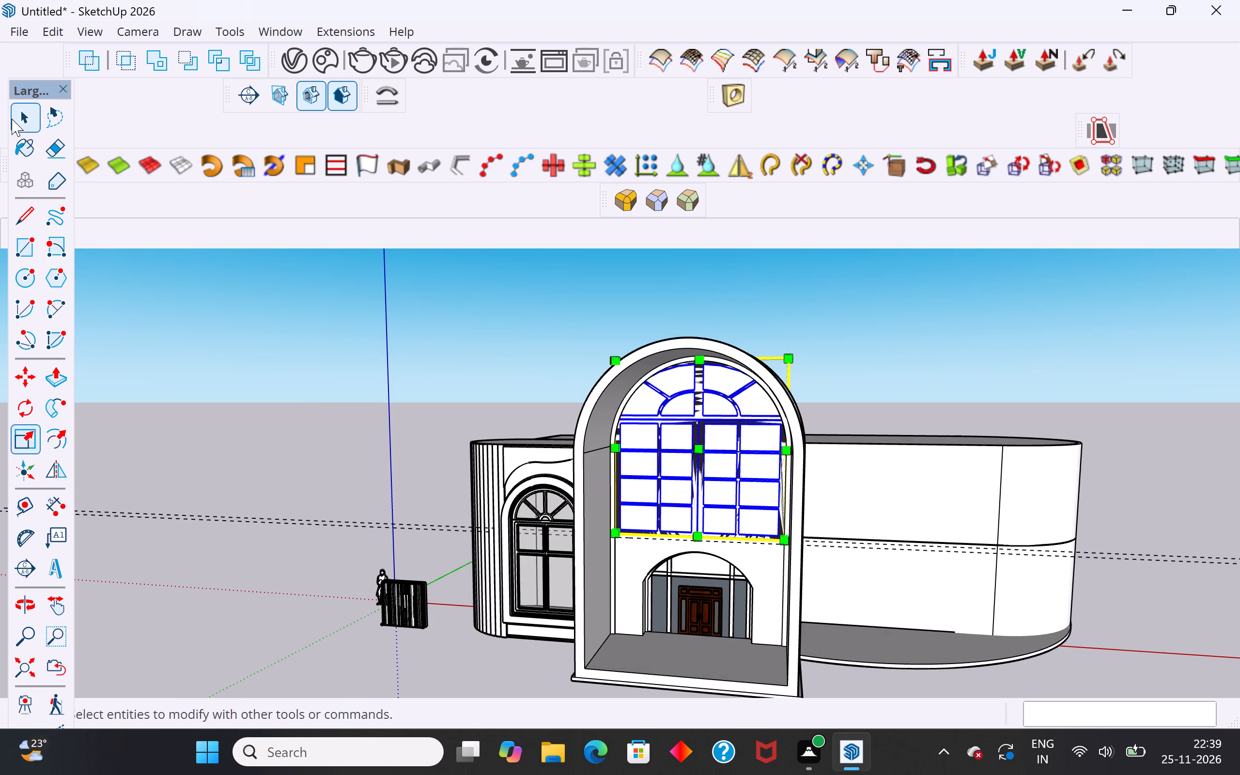
click(208, 321)
scroll(647, 526, up, 4)
middle_drag(749, 546, 712, 562)
scroll(712, 562, up, 5)
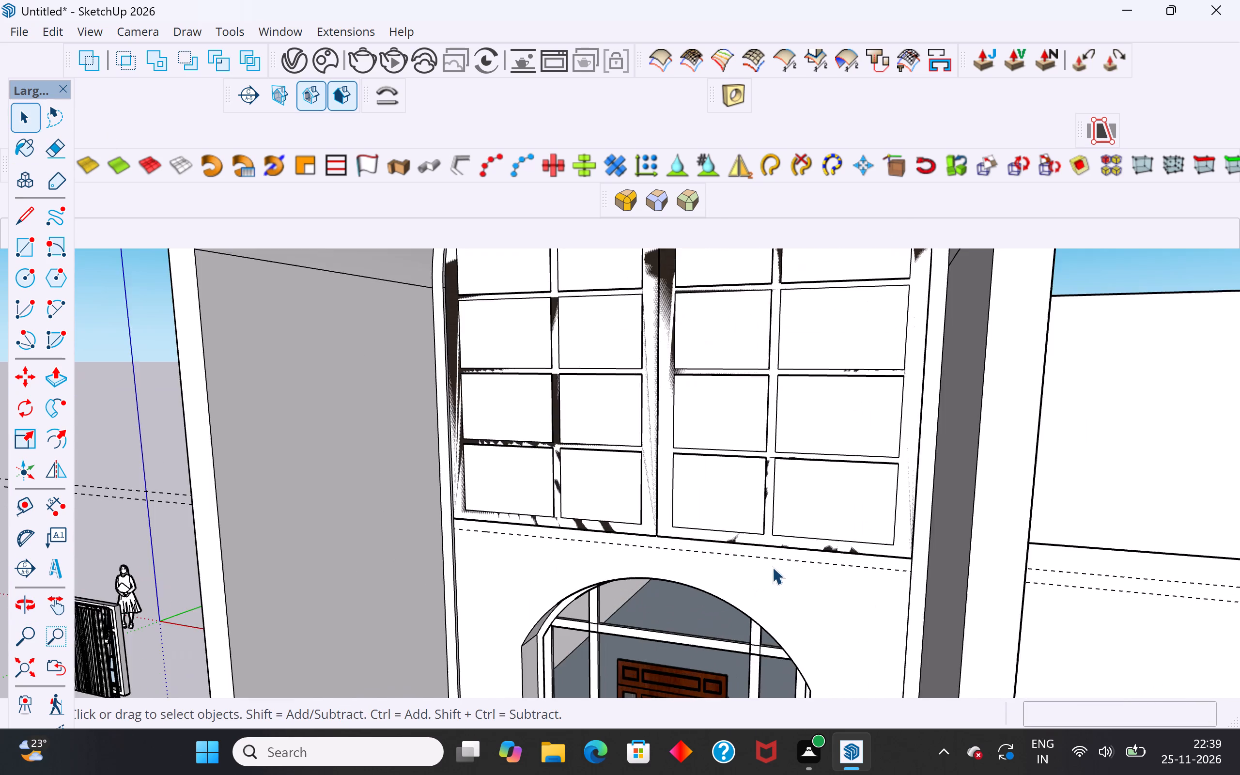
Move the arched window about 38' out of its opening to stand clear in front of the building.
scroll(772, 567, up, 4)
scroll(850, 374, down, 6)
middle_drag(859, 426, 823, 455)
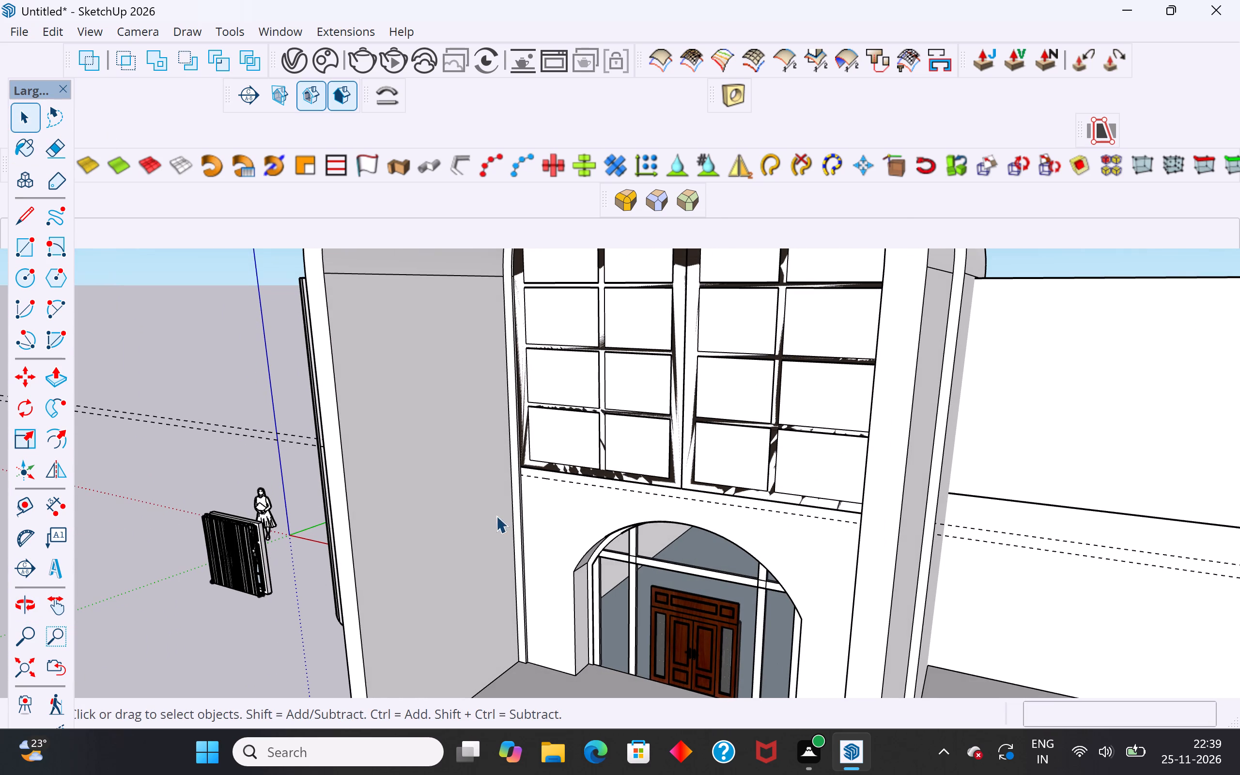
key(m)
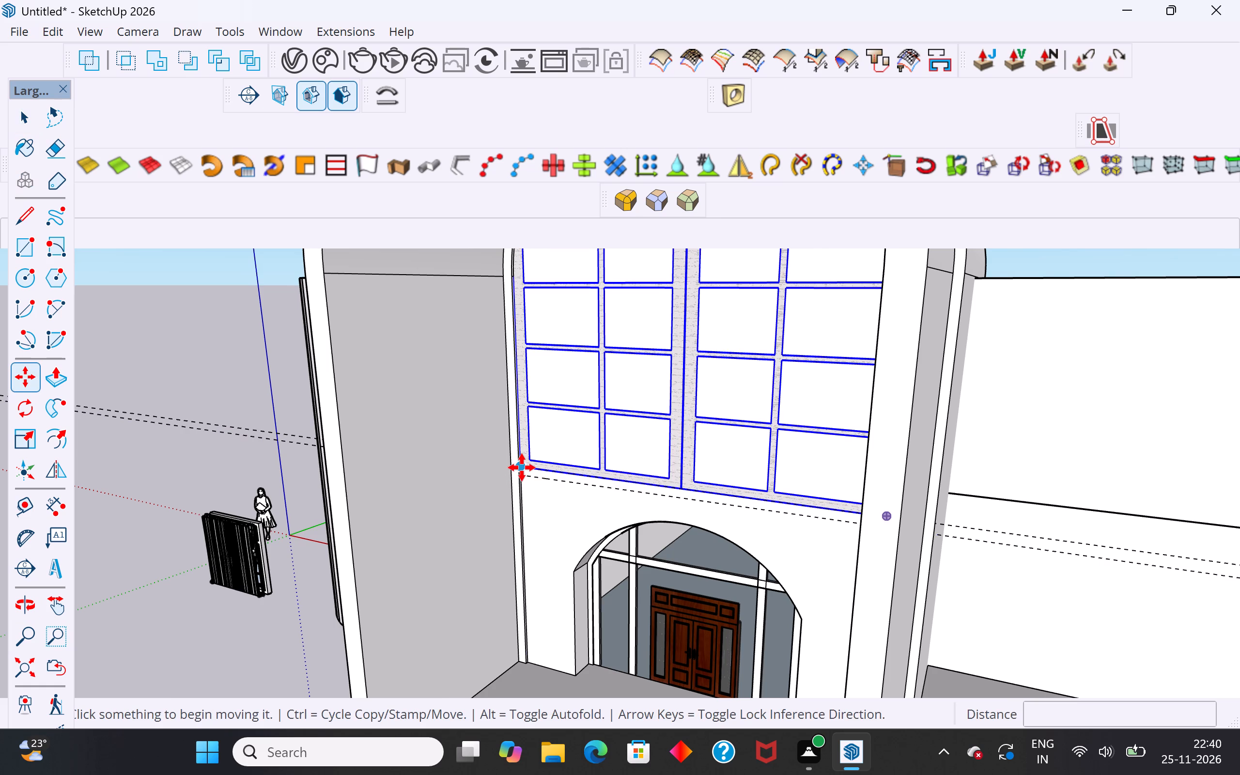
click(522, 467)
scroll(522, 467, down, 8)
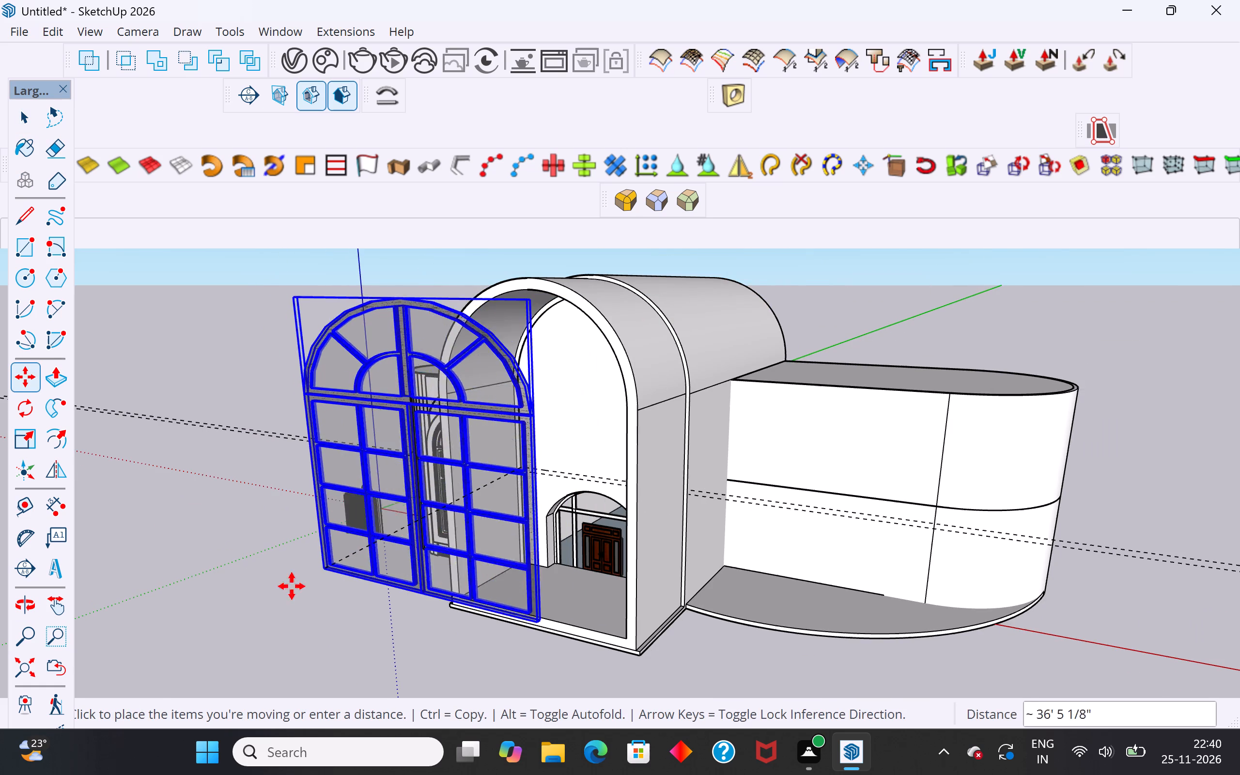
click(232, 578)
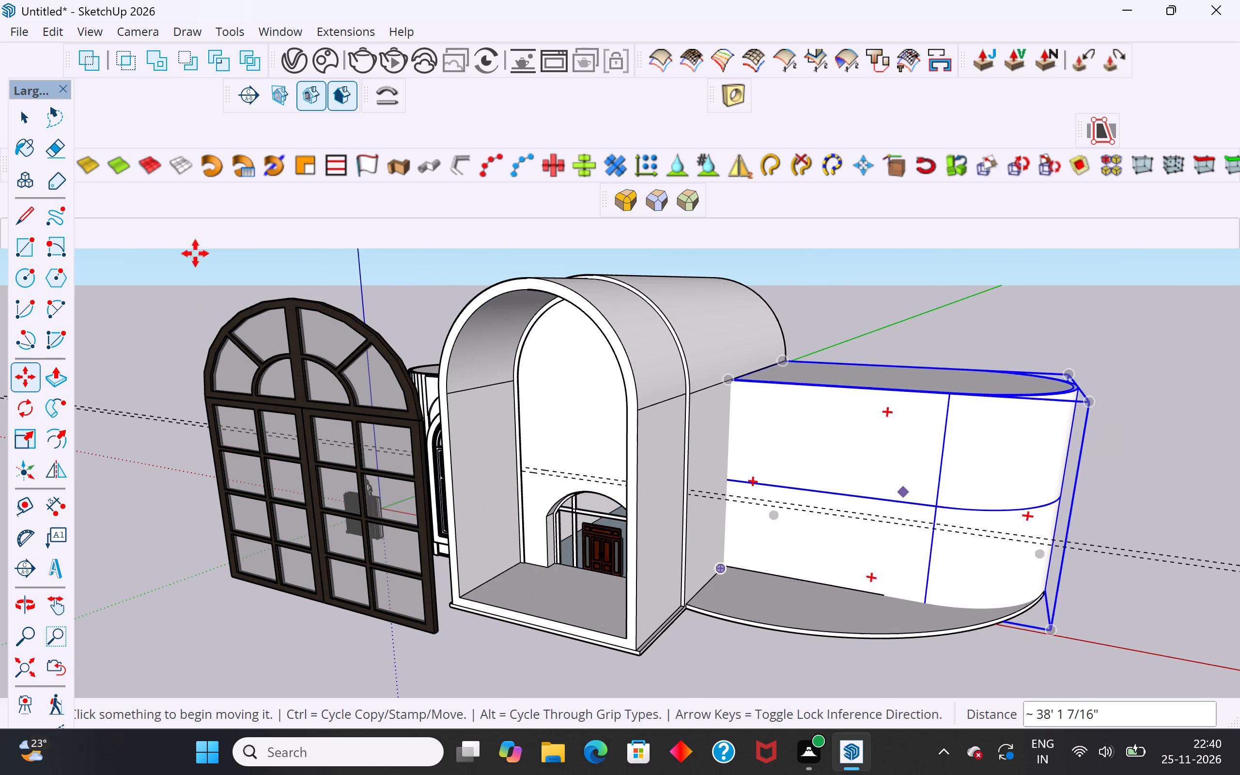
Draw a line about 20' long along the upper guide, across the full width of the wall face above the entrance arch.
click(31, 115)
click(580, 417)
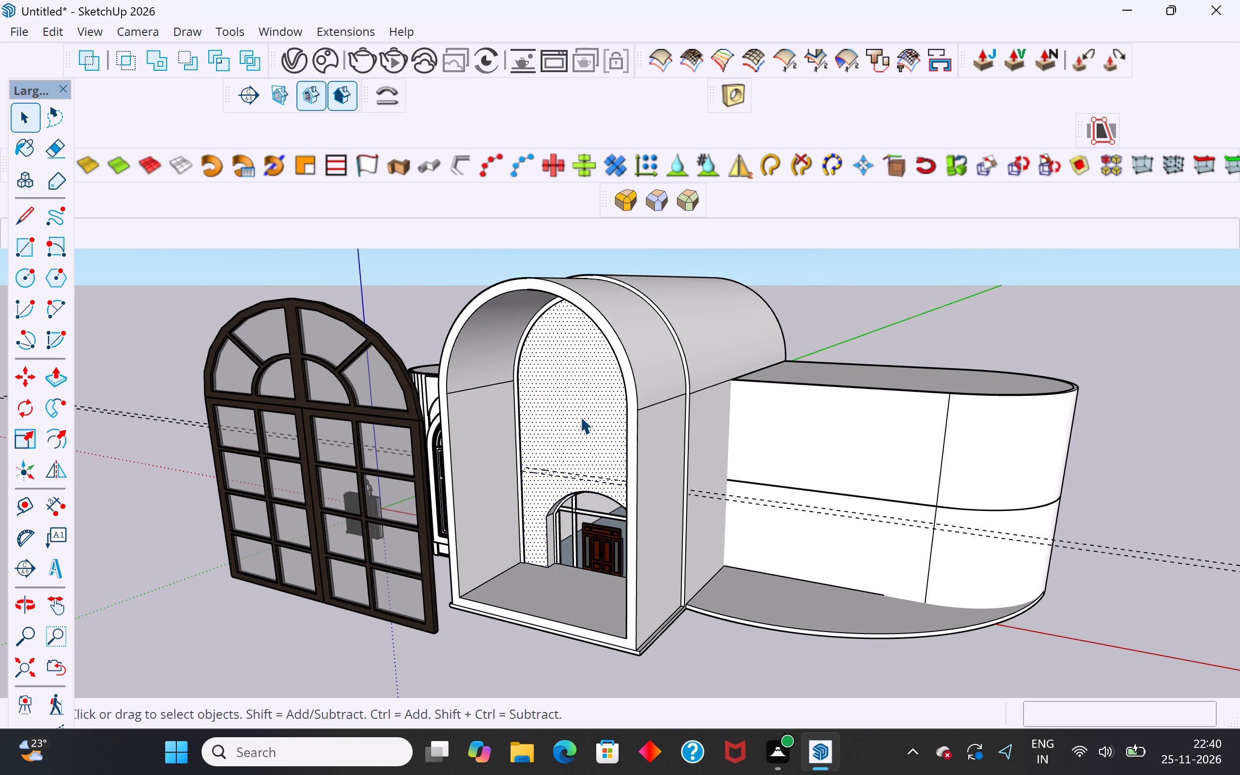
scroll(581, 411, up, 6)
middle_drag(600, 436, 675, 416)
middle_drag(691, 503, 554, 528)
scroll(515, 549, down, 11)
scroll(903, 490, up, 6)
middle_drag(932, 494, 971, 505)
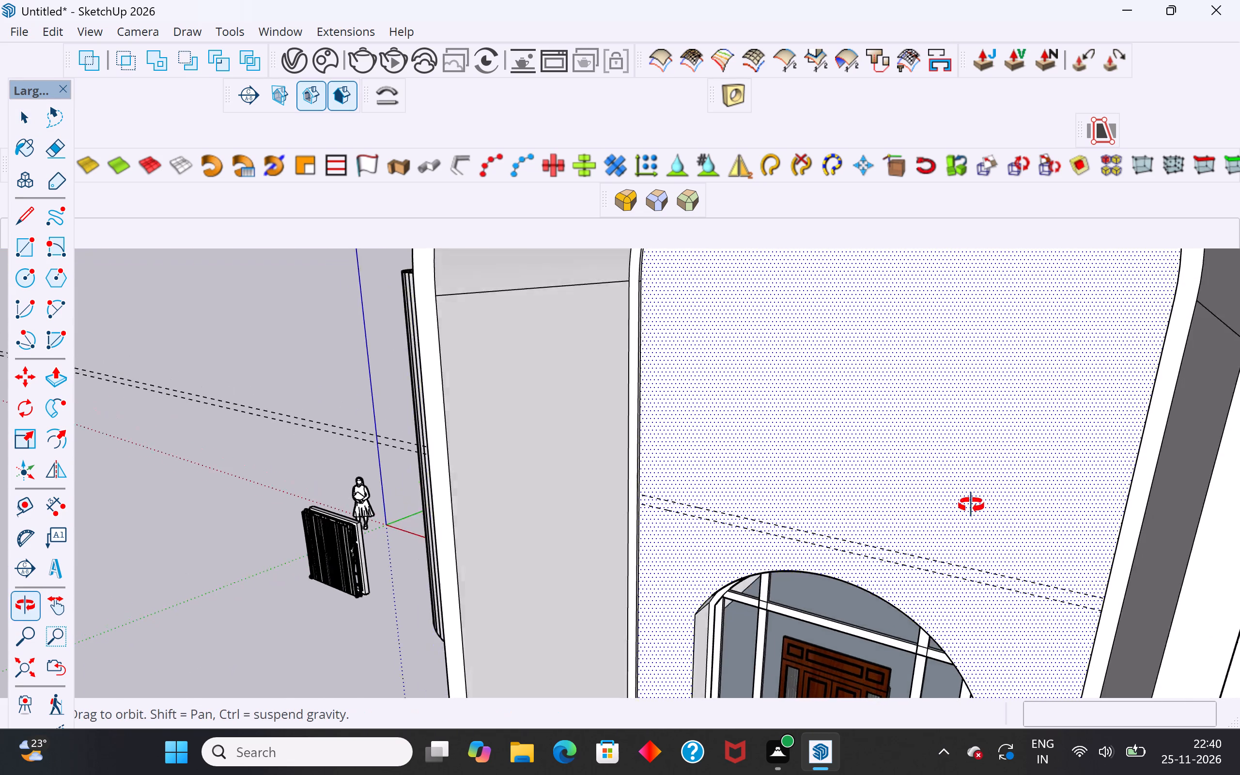
middle_drag(971, 505, 990, 452)
scroll(982, 497, up, 5)
click(1026, 458)
middle_drag(1022, 468, 1058, 468)
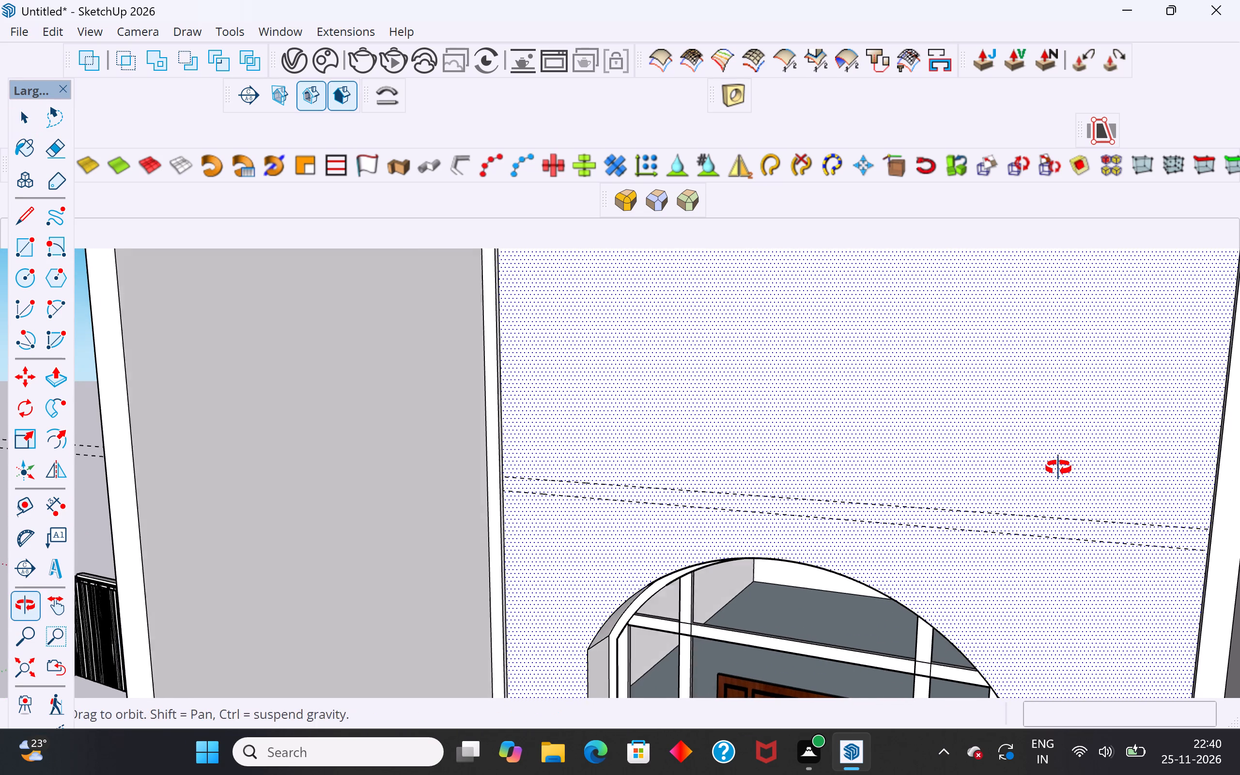
middle_drag(1058, 468, 1060, 468)
click(1013, 428)
click(1013, 425)
click(1006, 398)
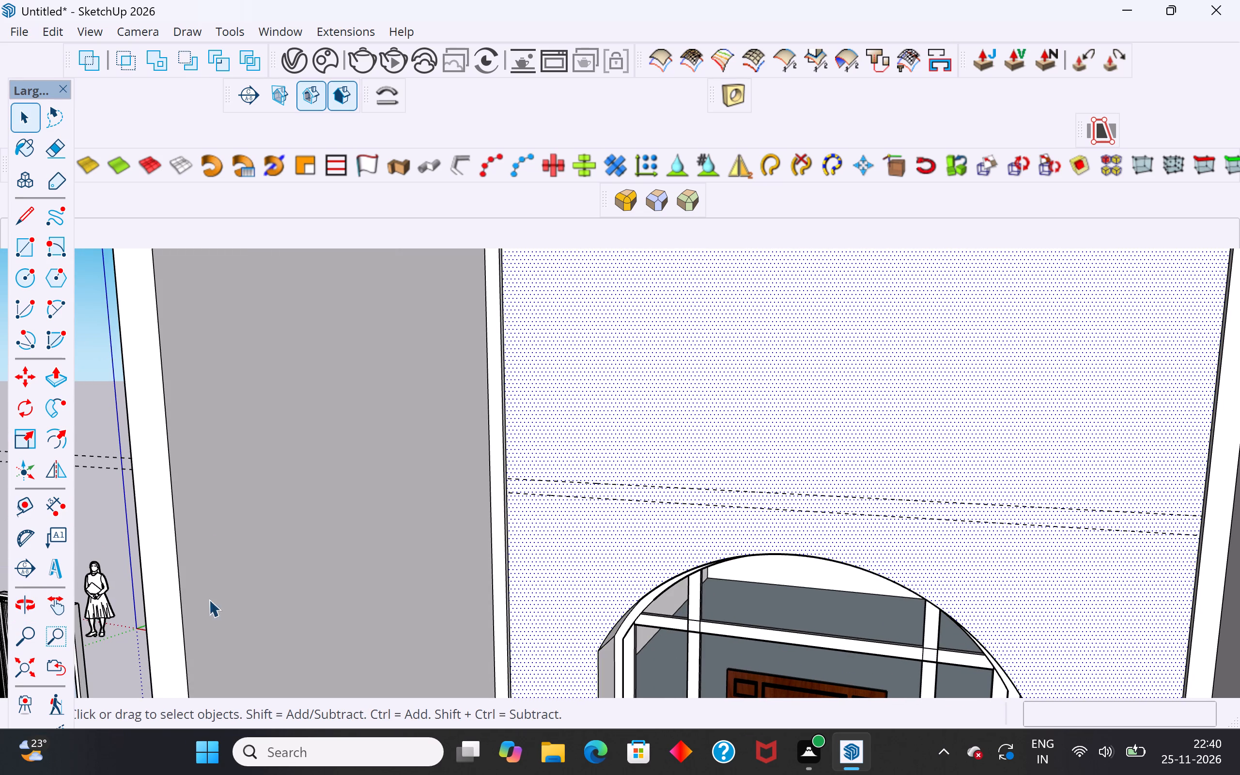
click(27, 217)
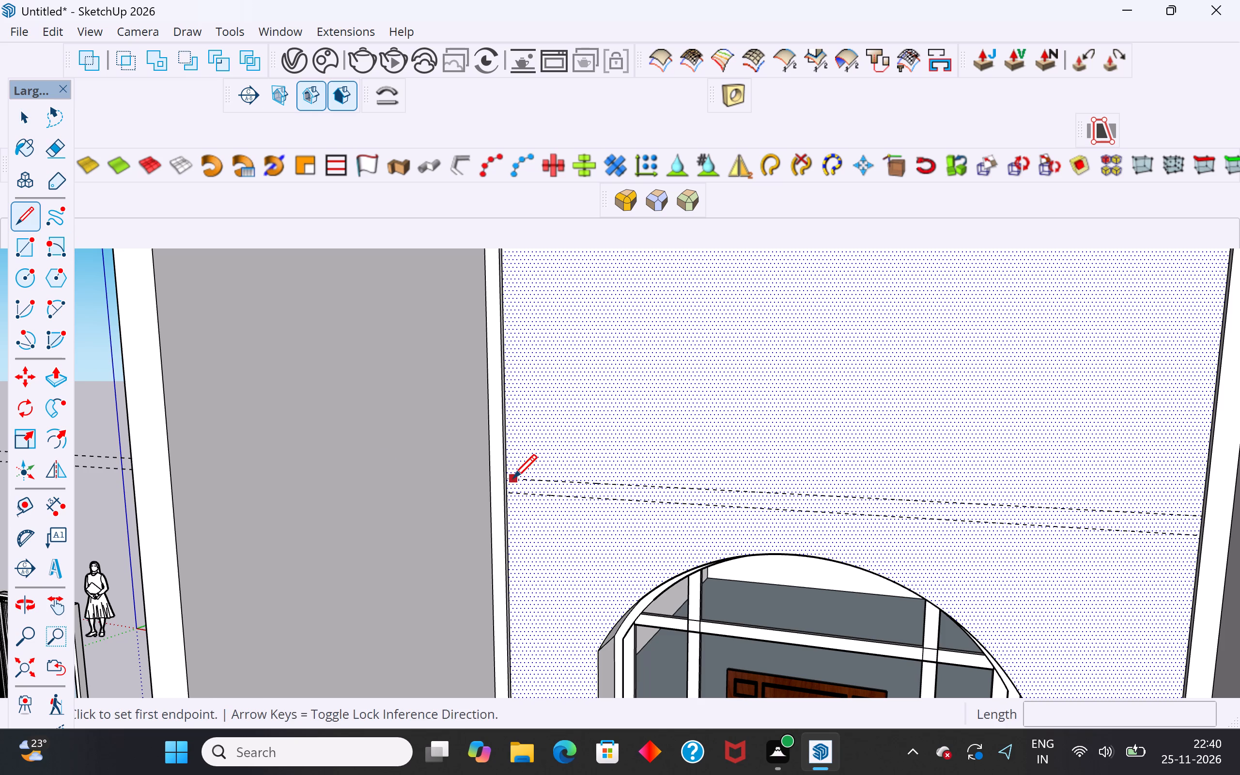
click(508, 477)
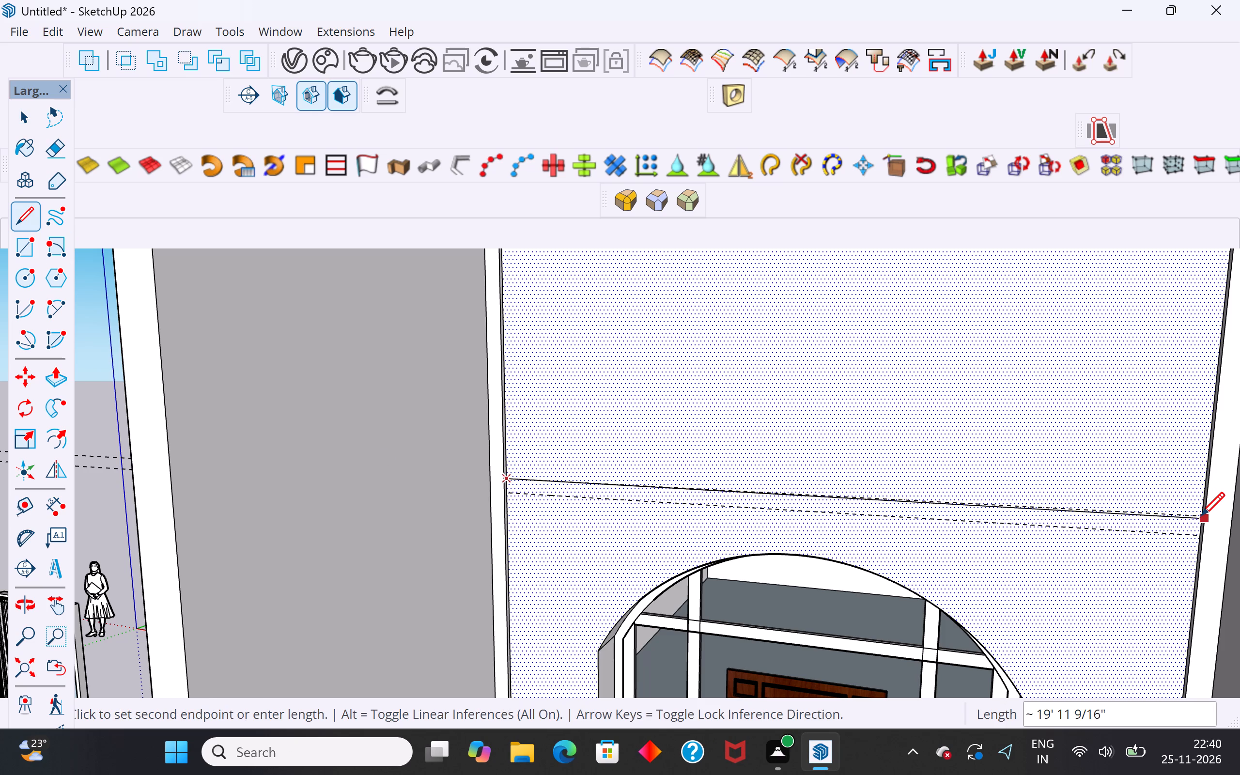
scroll(1199, 515, up, 5)
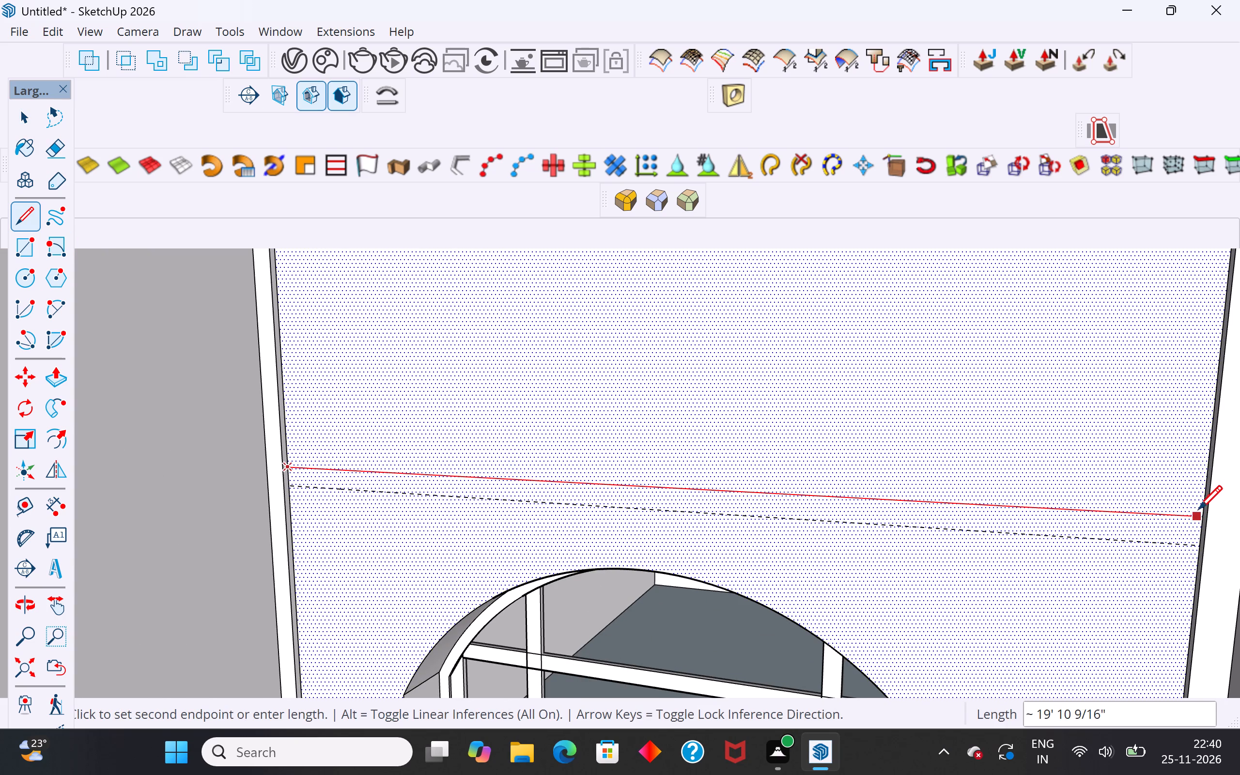
click(1201, 511)
scroll(683, 579, down, 6)
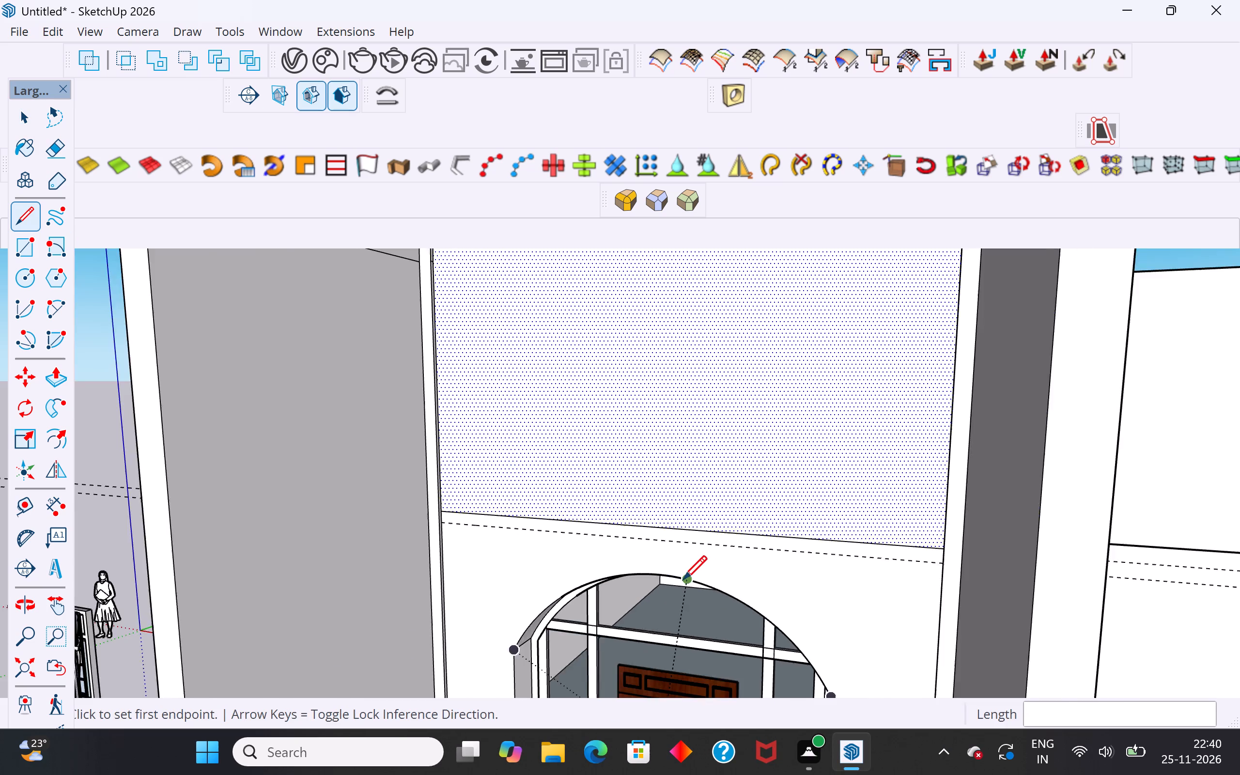
Delete the arched wall face above the new line to open the wall for the window.
scroll(683, 582, down, 6)
click(30, 119)
click(733, 432)
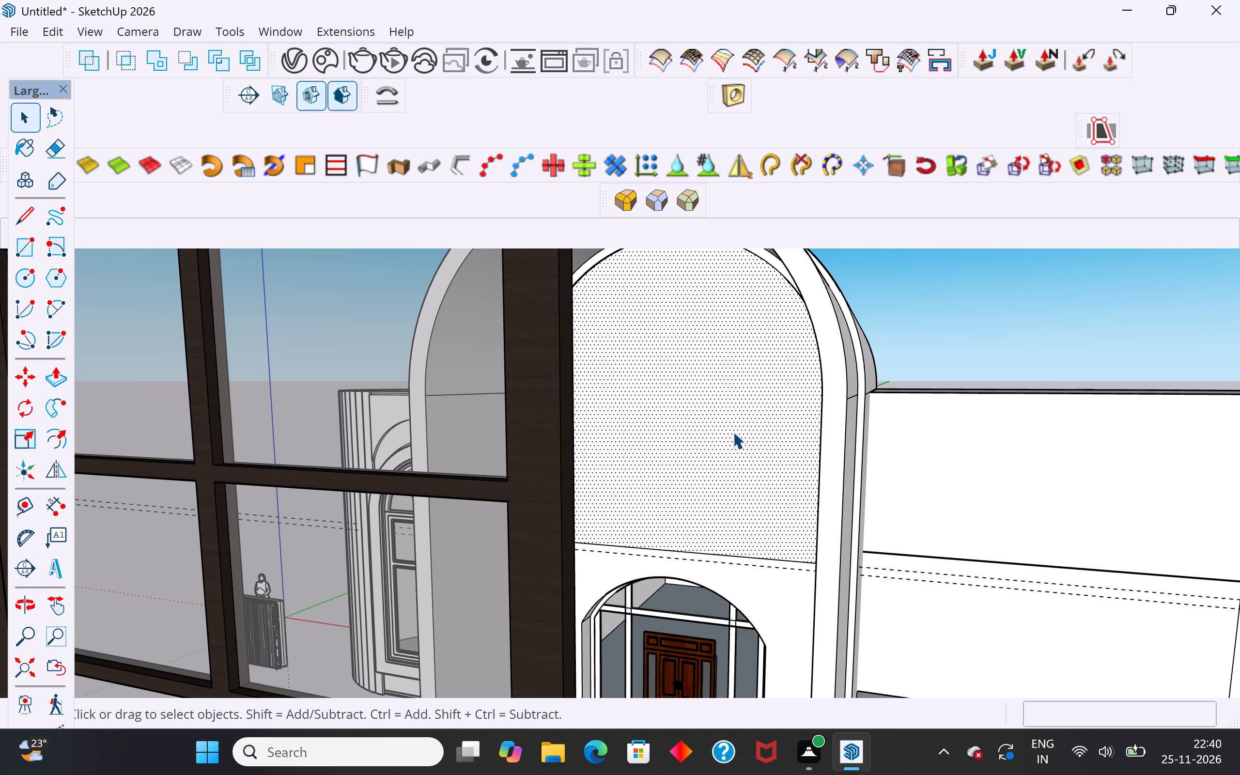
key(Delete)
Move the arched window about 38' back into the opening above the central entrance, near its lower corner.
scroll(735, 448, down, 4)
middle_drag(747, 454, 817, 490)
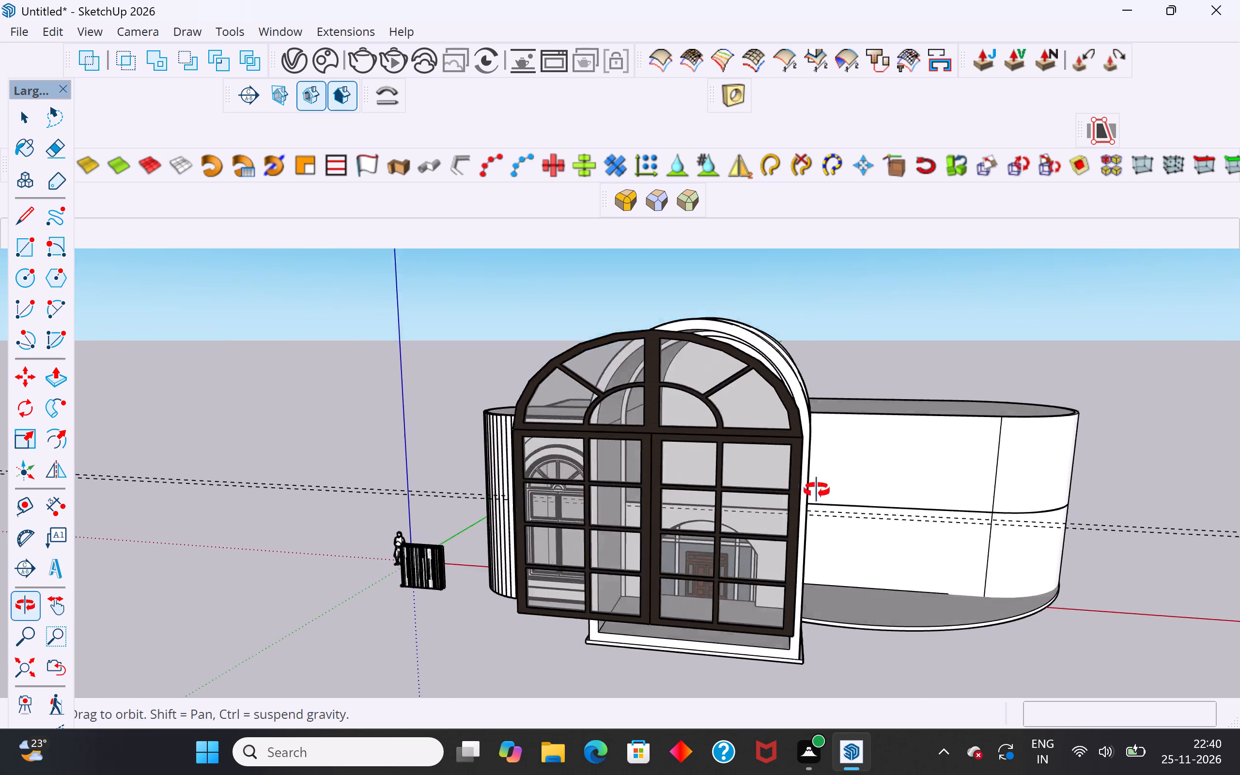
middle_drag(817, 490, 779, 460)
scroll(839, 454, down, 5)
middle_drag(859, 493, 732, 524)
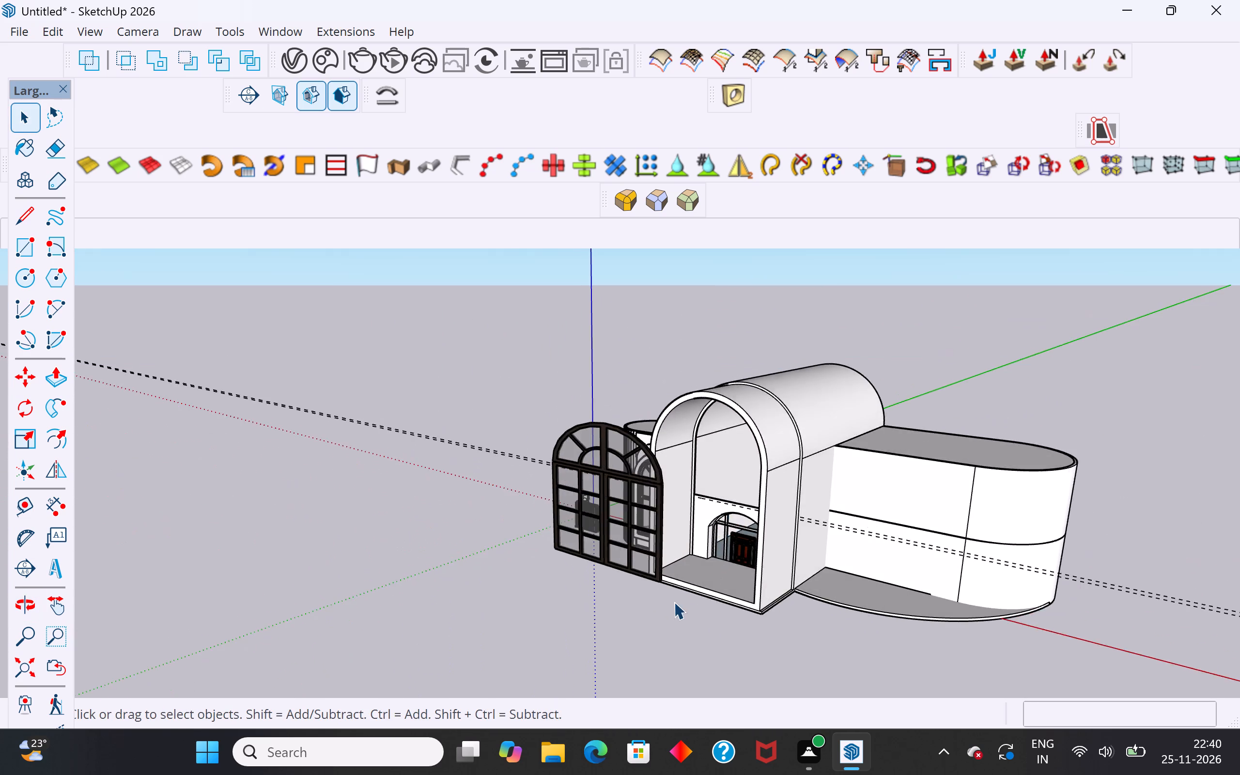
scroll(673, 602, up, 4)
click(644, 562)
scroll(852, 554, down, 3)
middle_drag(703, 559, 849, 577)
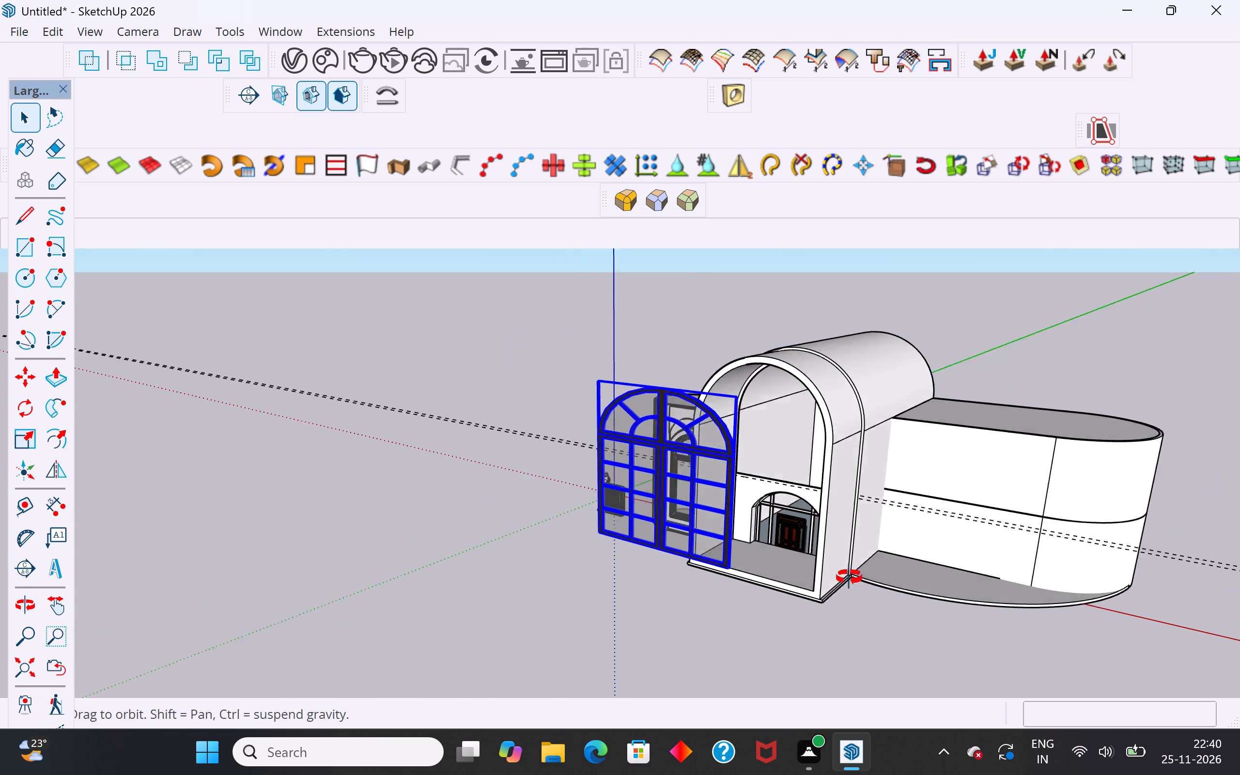
middle_drag(849, 577, 1013, 545)
scroll(816, 476, up, 4)
middle_drag(784, 503, 828, 506)
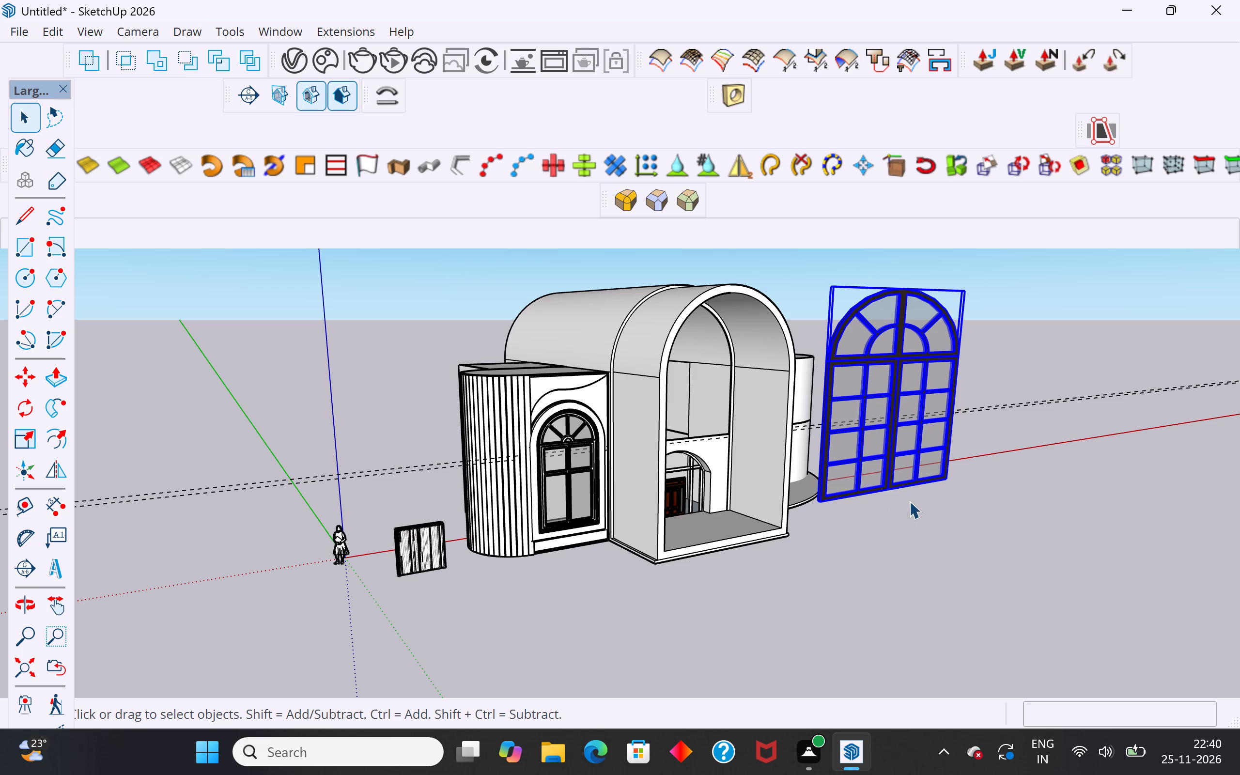
middle_drag(1038, 542, 503, 635)
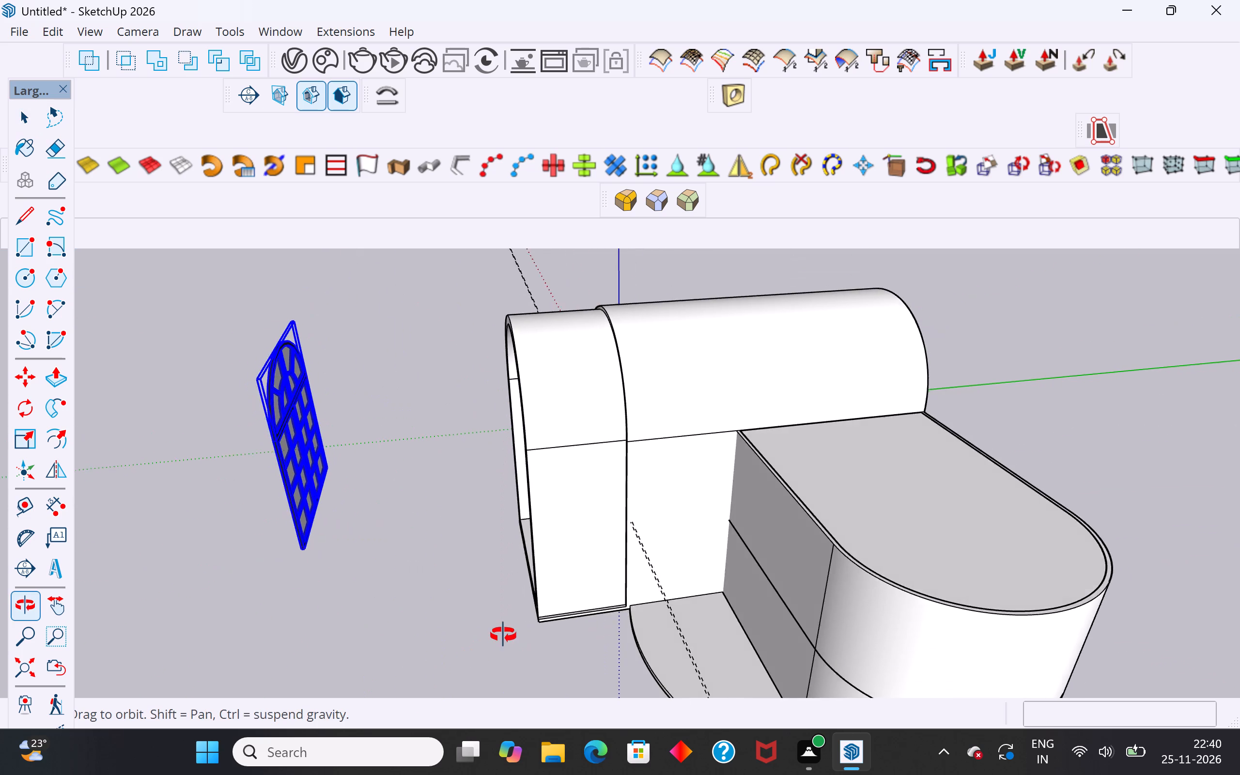
middle_drag(503, 635, 505, 631)
scroll(351, 498, up, 4)
key(m)
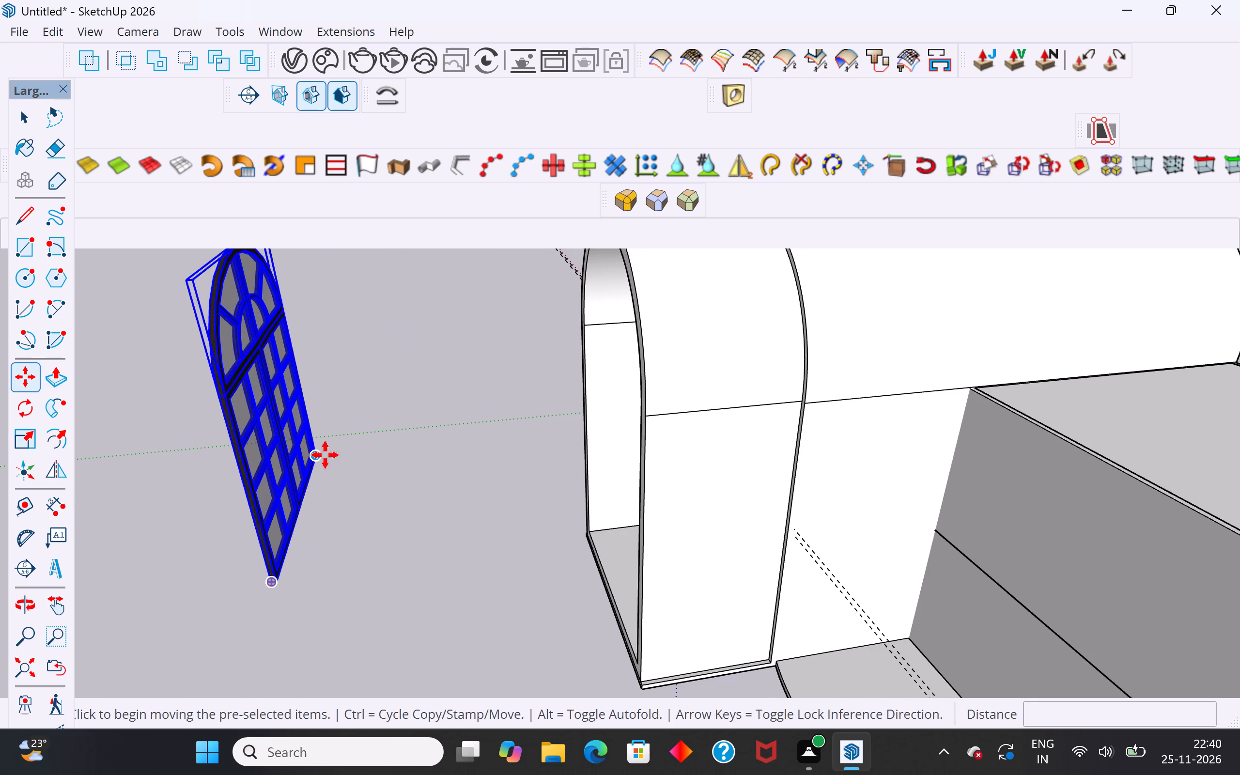
click(325, 455)
scroll(502, 439, up, 3)
middle_drag(549, 454, 851, 483)
scroll(664, 381, up, 2)
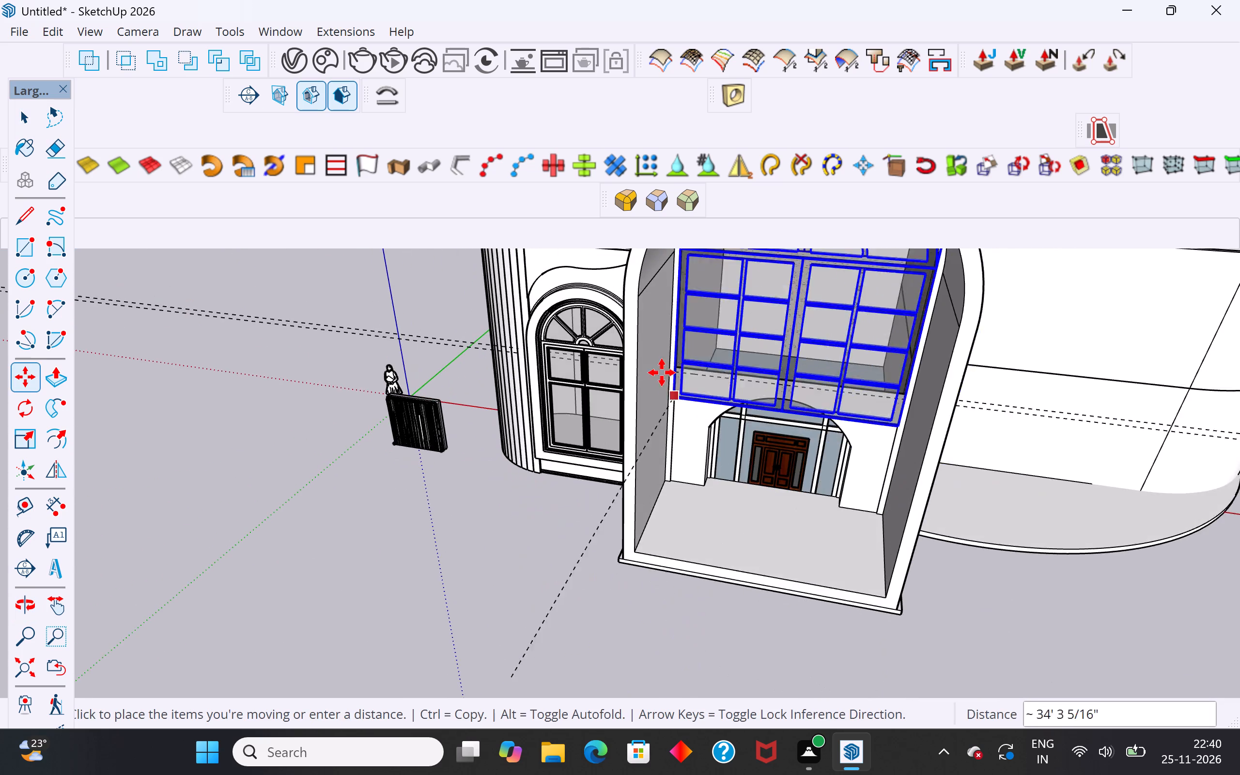
scroll(662, 372, up, 13)
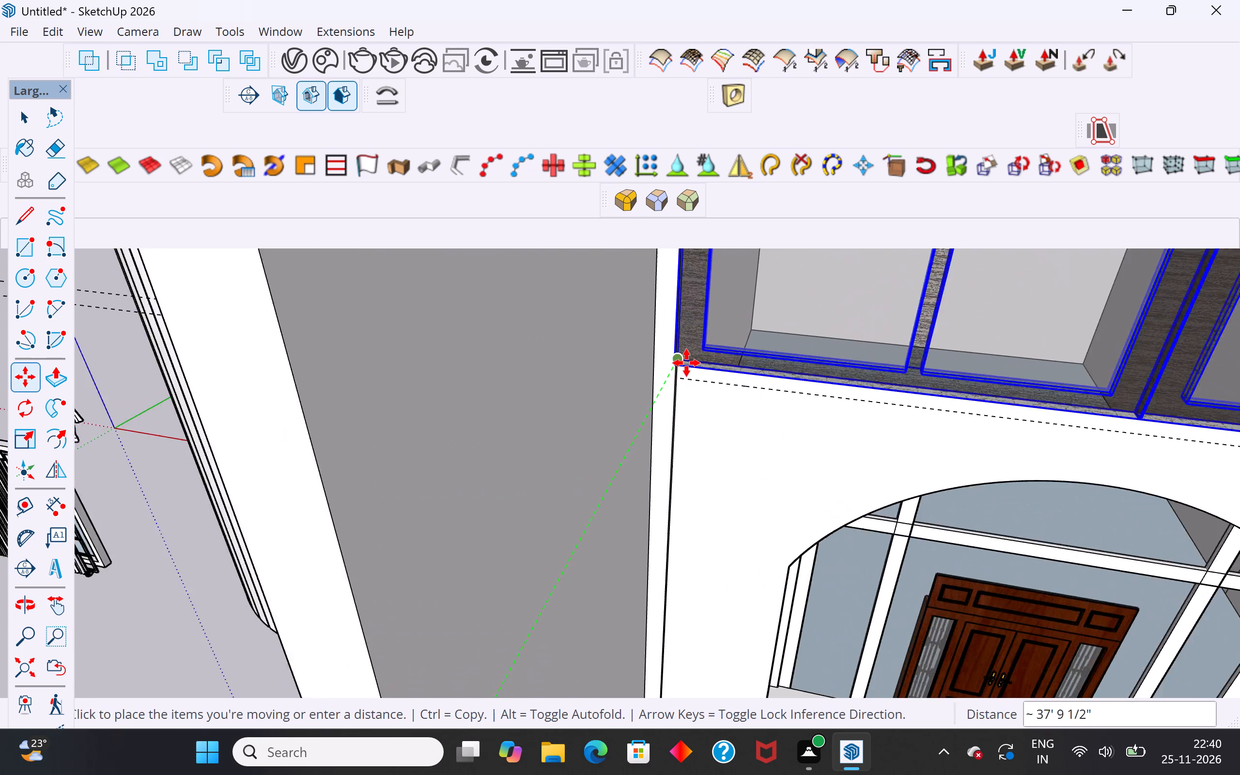
scroll(682, 343, up, 11)
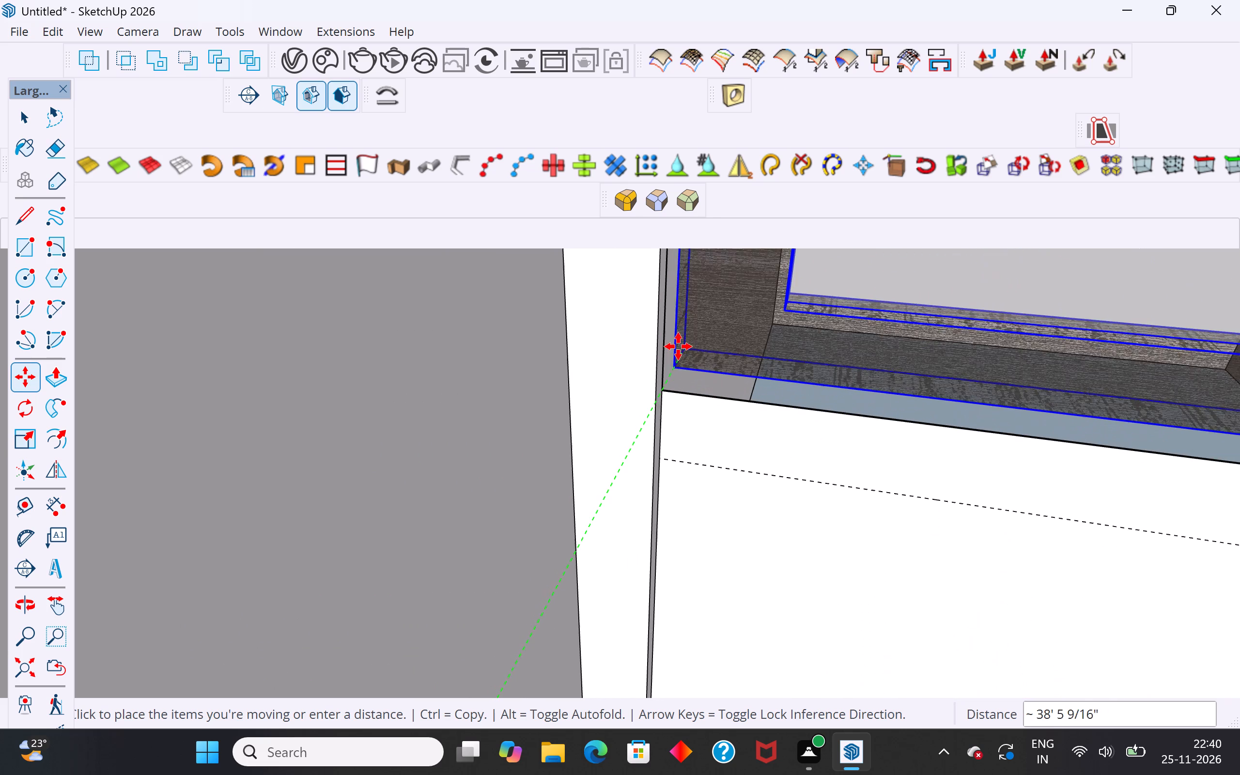
click(669, 361)
Shift the arched window by about 13/16" so its bottom corner meets the lower corner of the opening.
scroll(677, 387, up, 9)
middle_drag(672, 379, 630, 315)
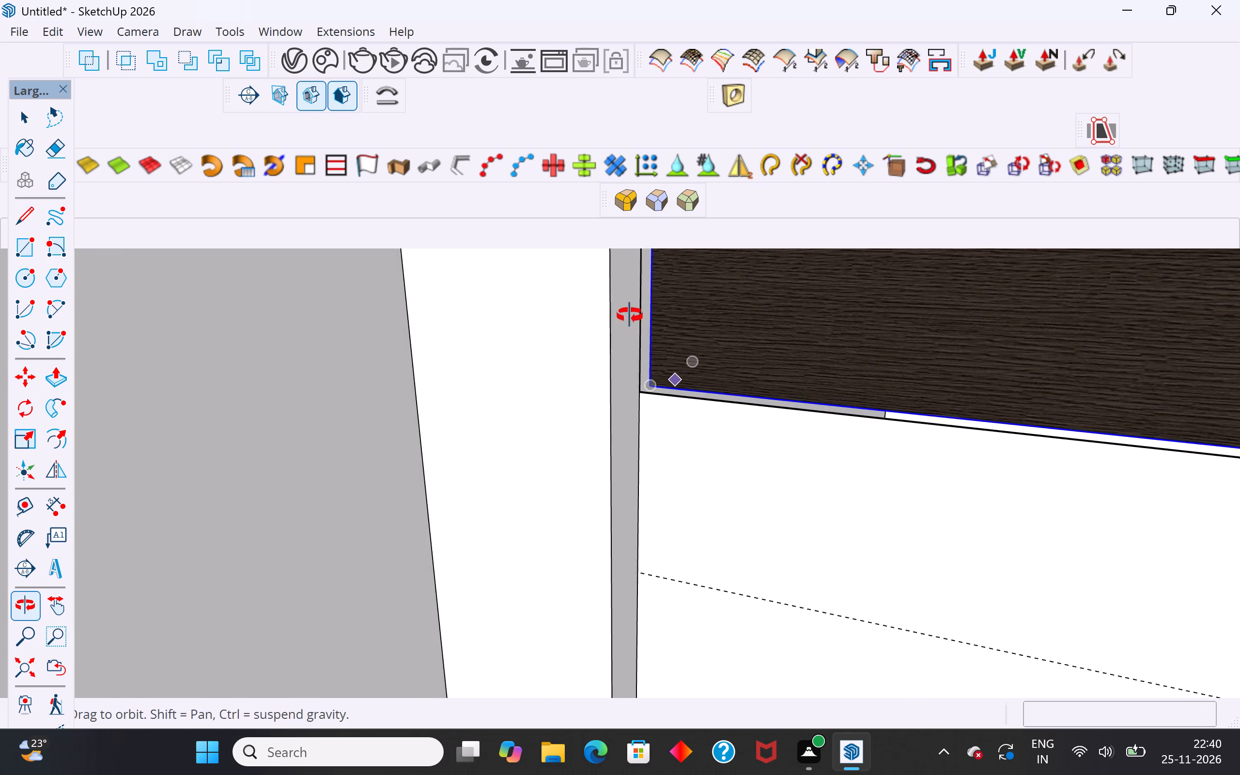
middle_drag(630, 315, 630, 313)
click(649, 383)
click(644, 387)
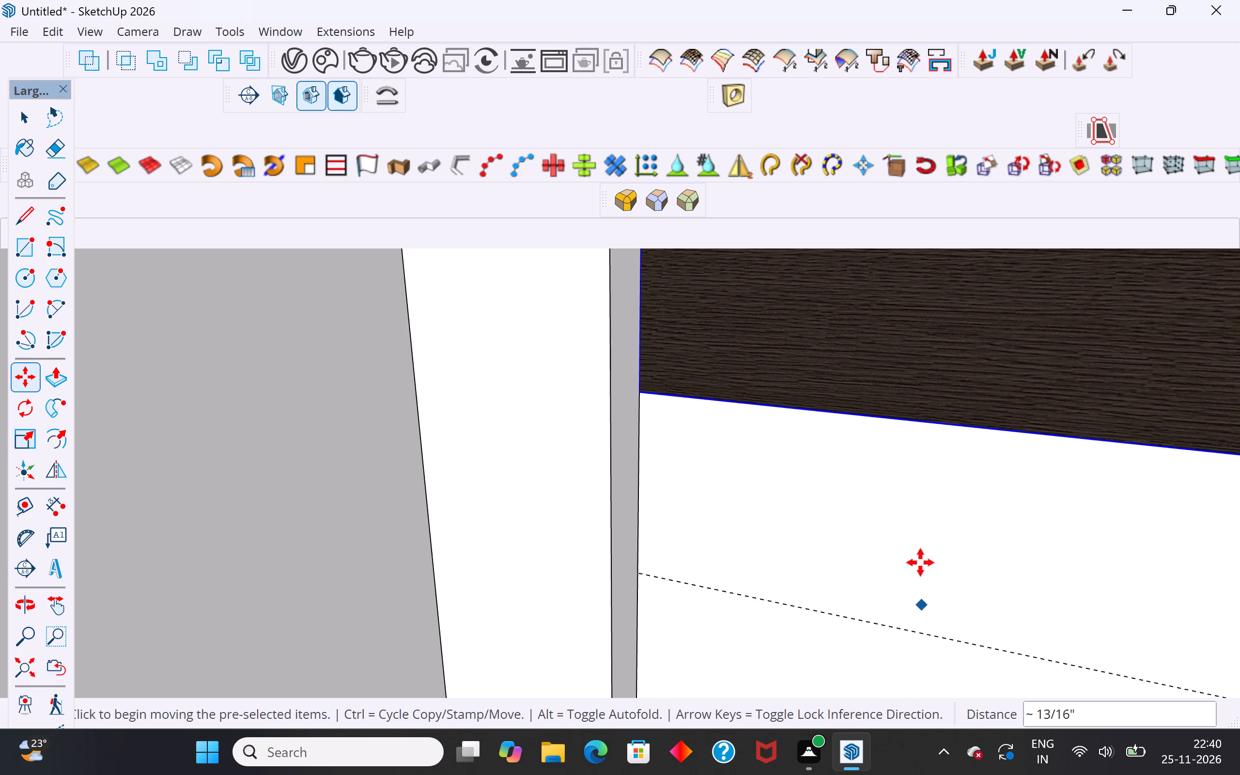
click(26, 116)
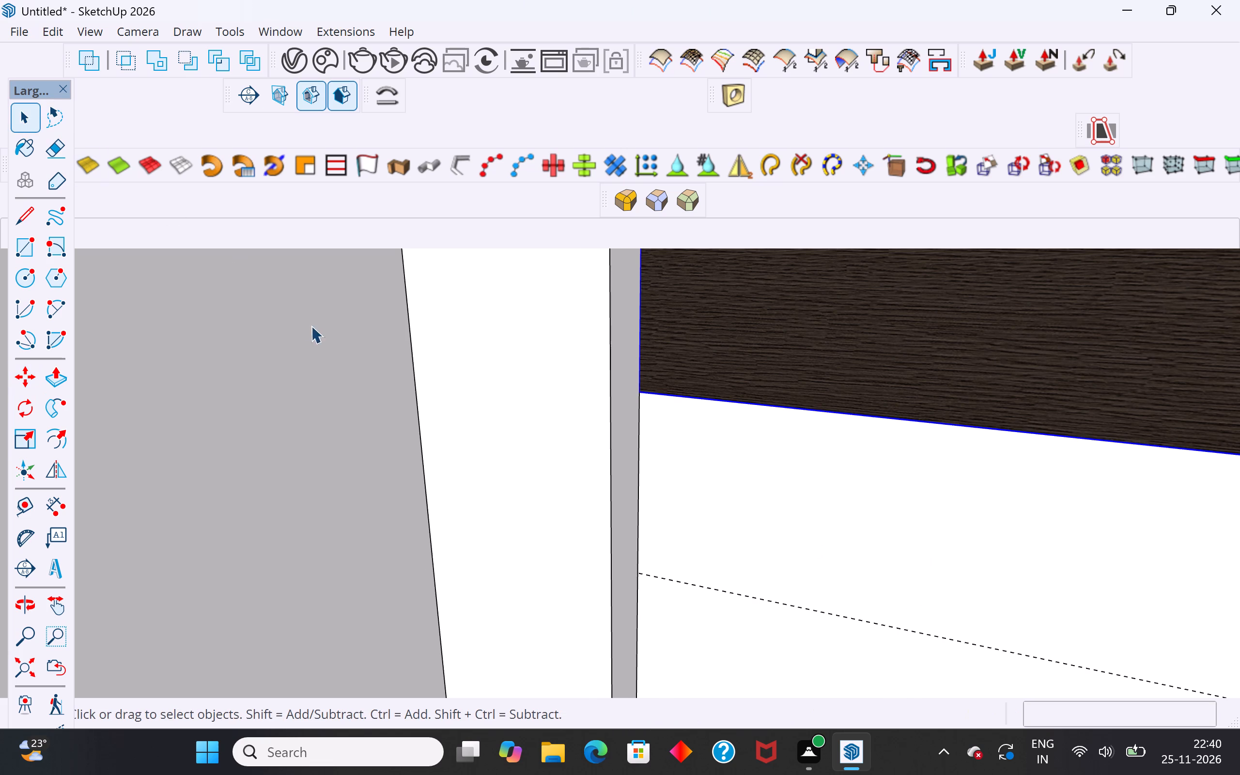
Deselect the arched window and examine its fit in the opening and against the wall around the entrance arch.
scroll(320, 331, down, 20)
scroll(320, 331, down, 16)
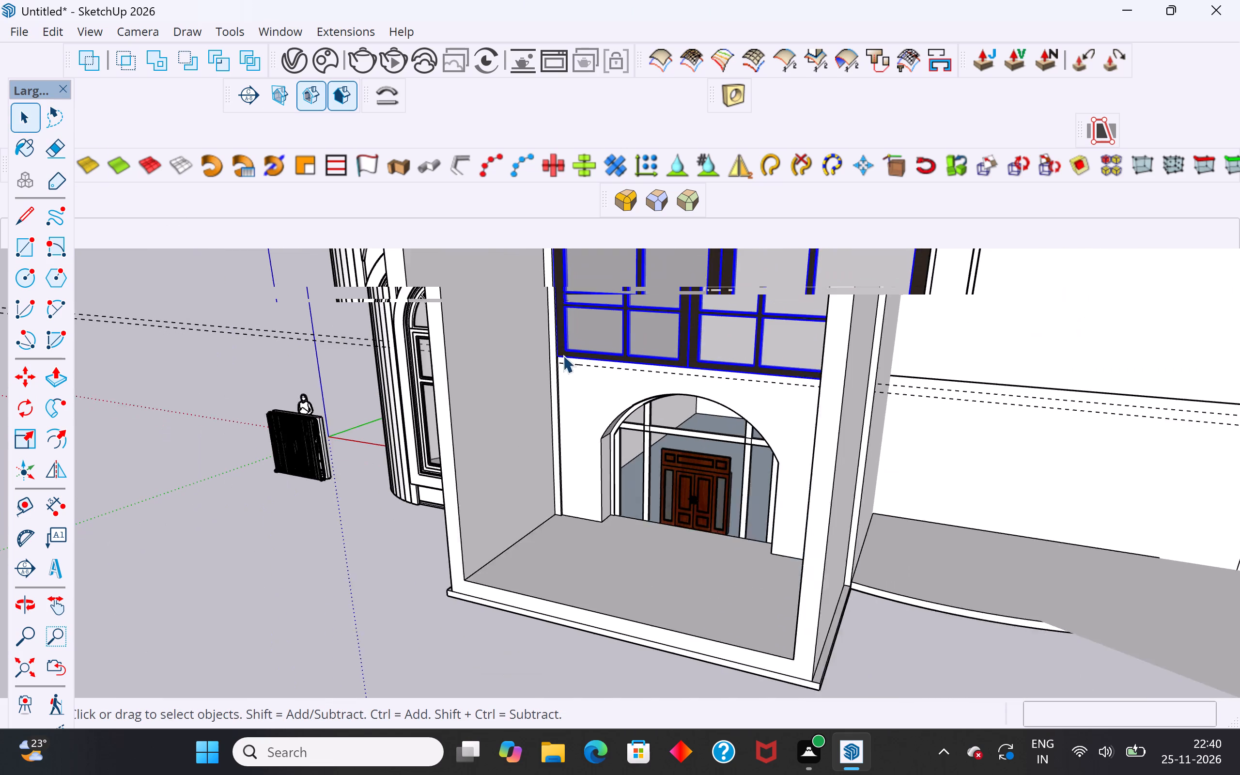
scroll(563, 355, down, 3)
scroll(411, 555, down, 4)
click(366, 592)
middle_drag(677, 541, 851, 504)
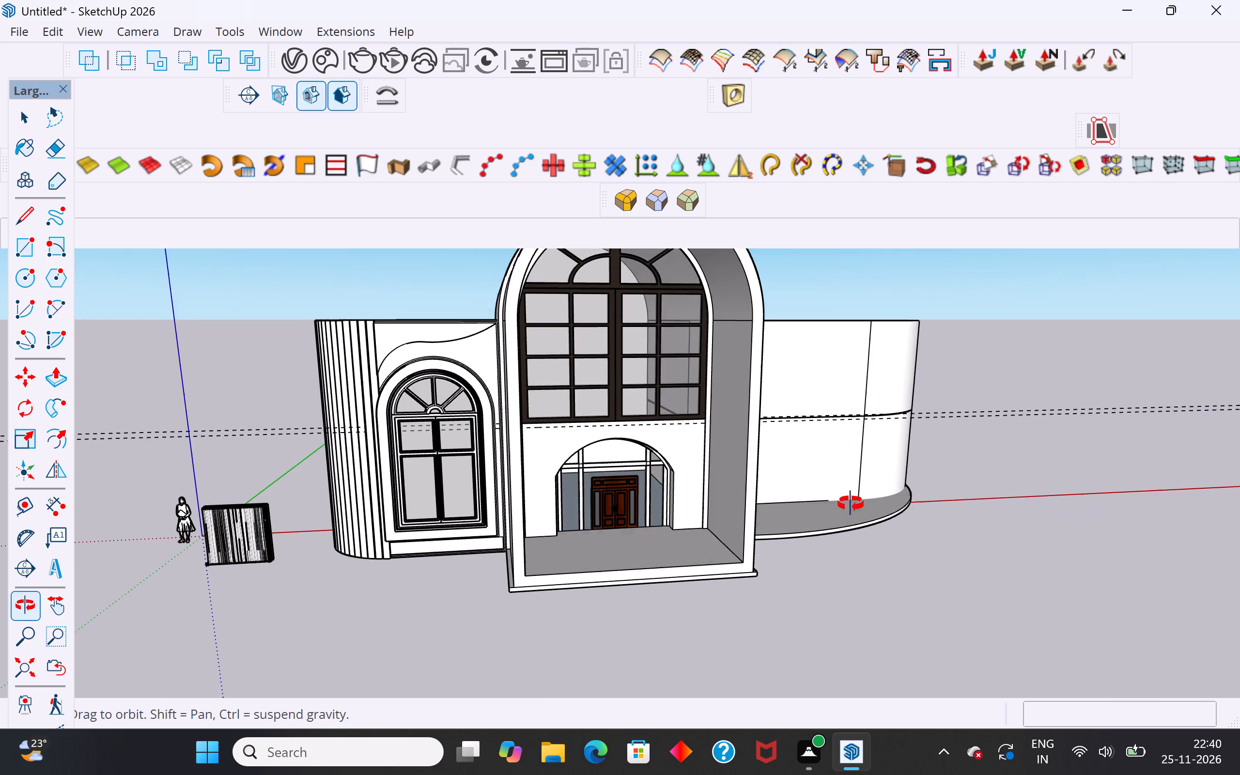
middle_drag(851, 504, 818, 496)
scroll(711, 427, up, 5)
click(662, 465)
middle_drag(644, 416, 643, 411)
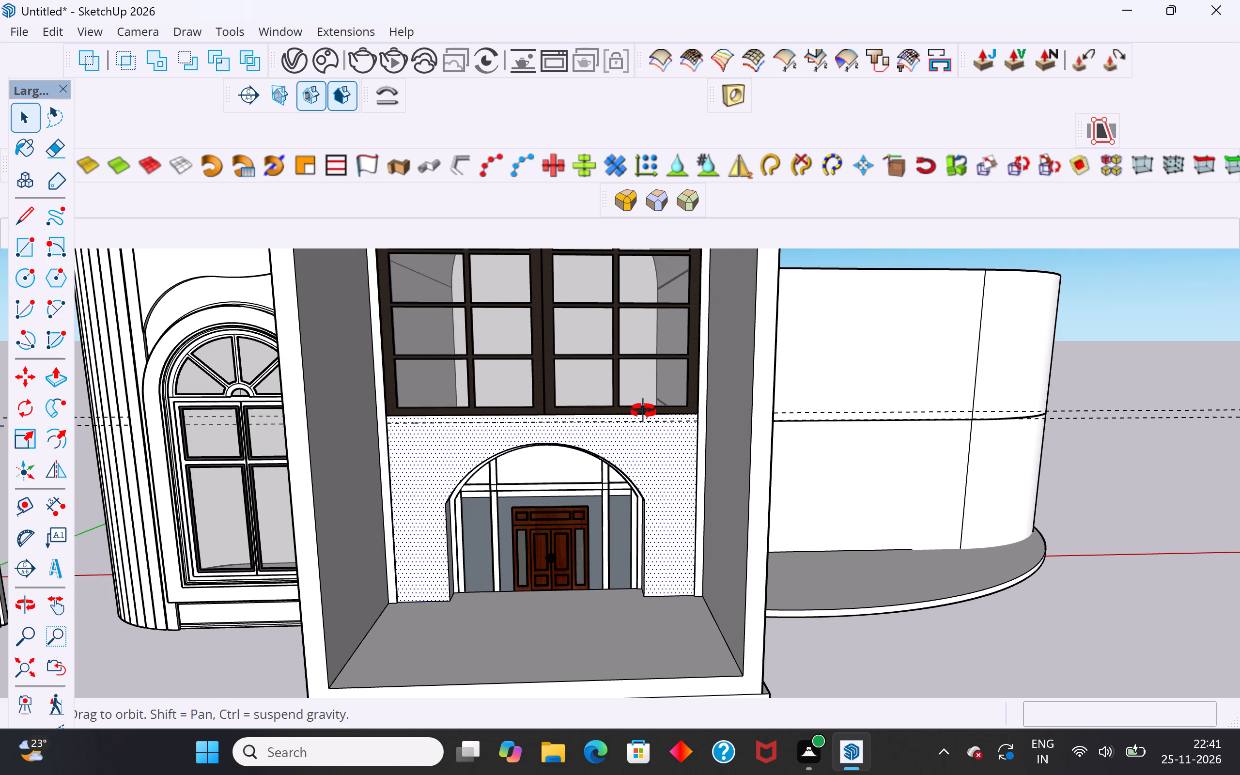
middle_drag(643, 411, 632, 345)
scroll(614, 471, down, 5)
middle_drag(728, 446, 720, 504)
scroll(651, 512, down, 5)
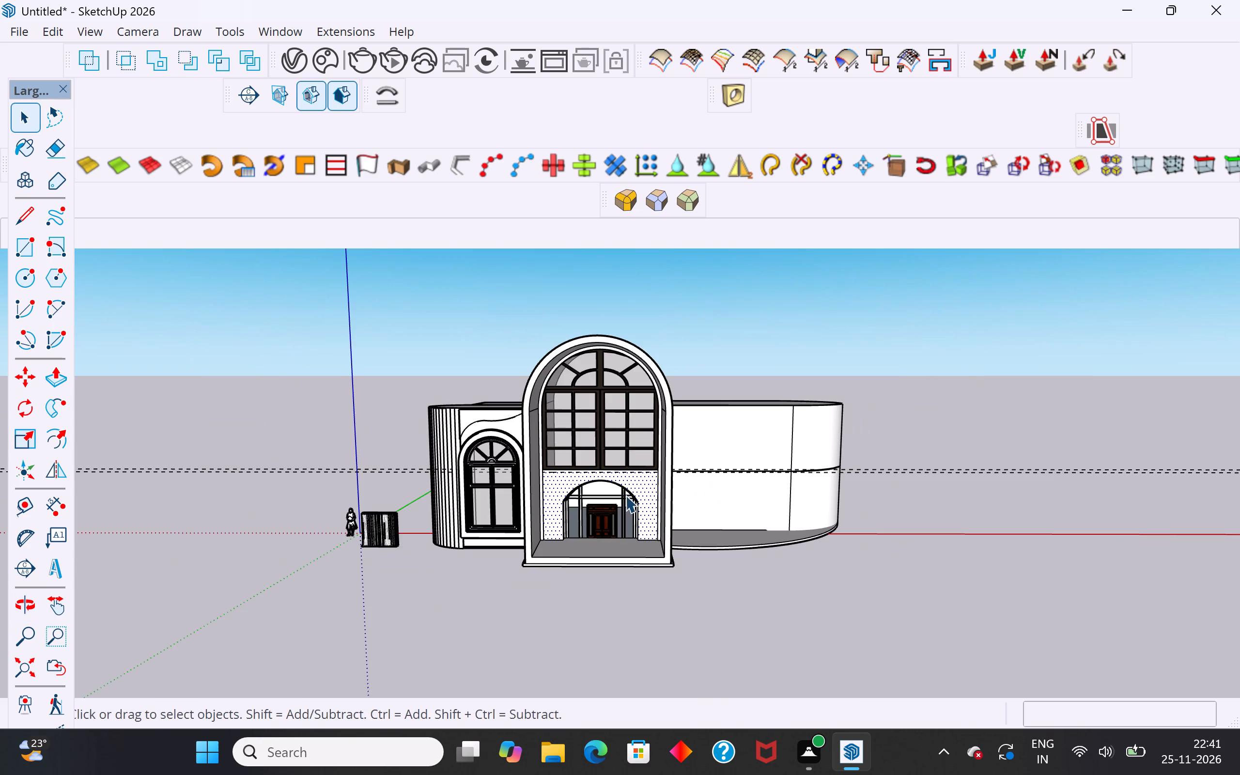
middle_drag(614, 483, 607, 503)
Draw a line about 20' long along the remaining guide below the window, splitting a narrow strip from the entrance wall face.
scroll(600, 478, up, 15)
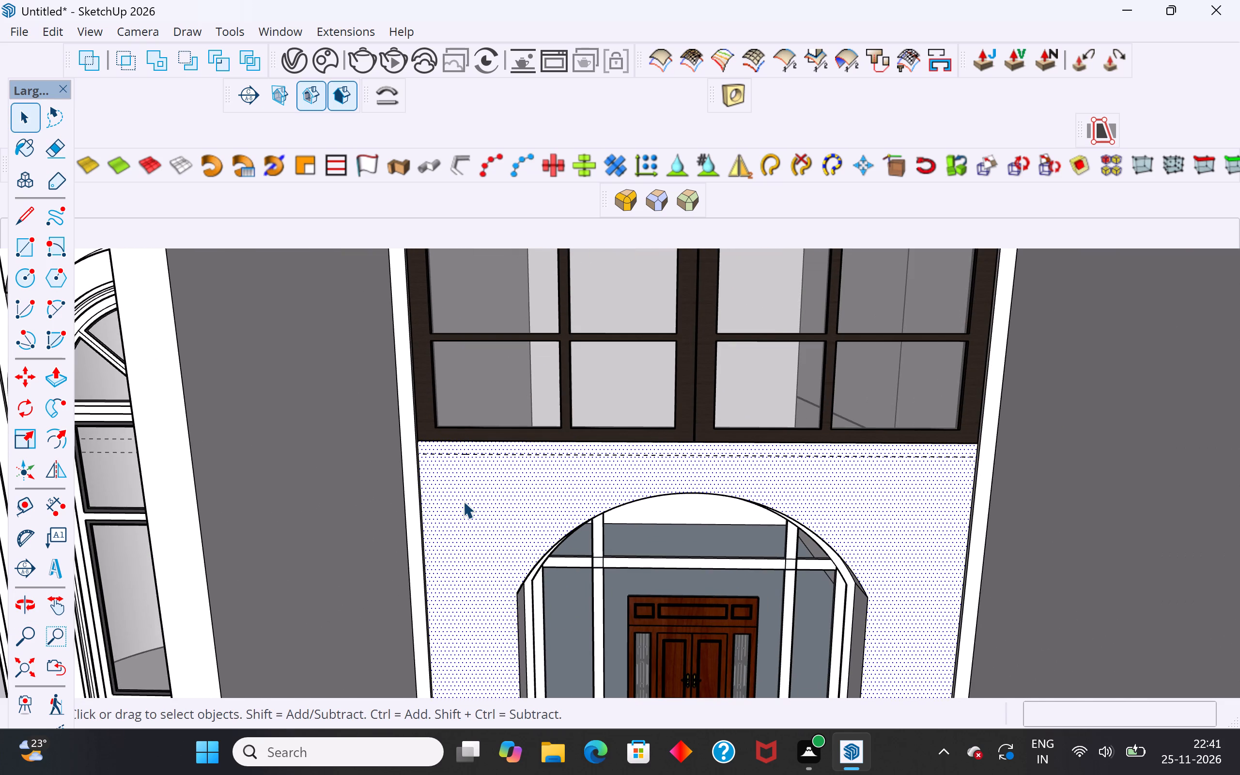
scroll(763, 438, up, 5)
middle_drag(772, 441, 755, 417)
scroll(767, 438, up, 1)
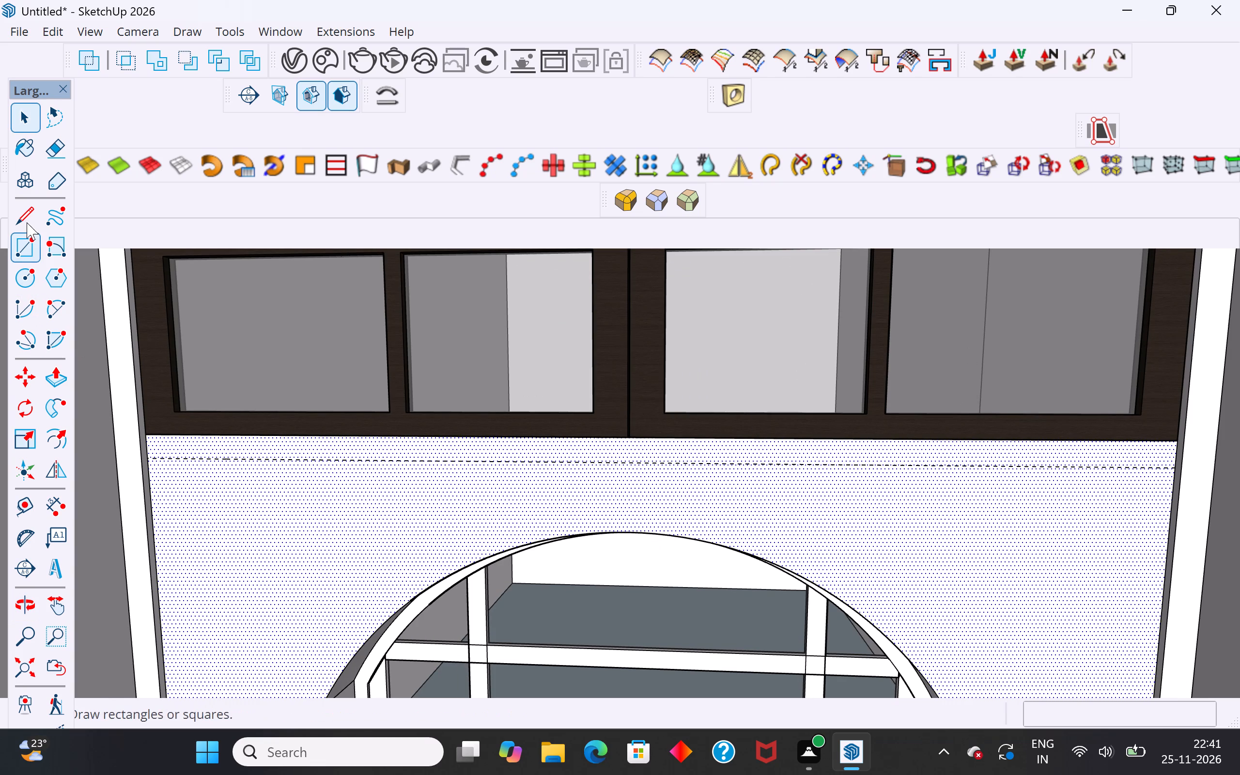
click(29, 218)
scroll(164, 487, up, 4)
click(142, 445)
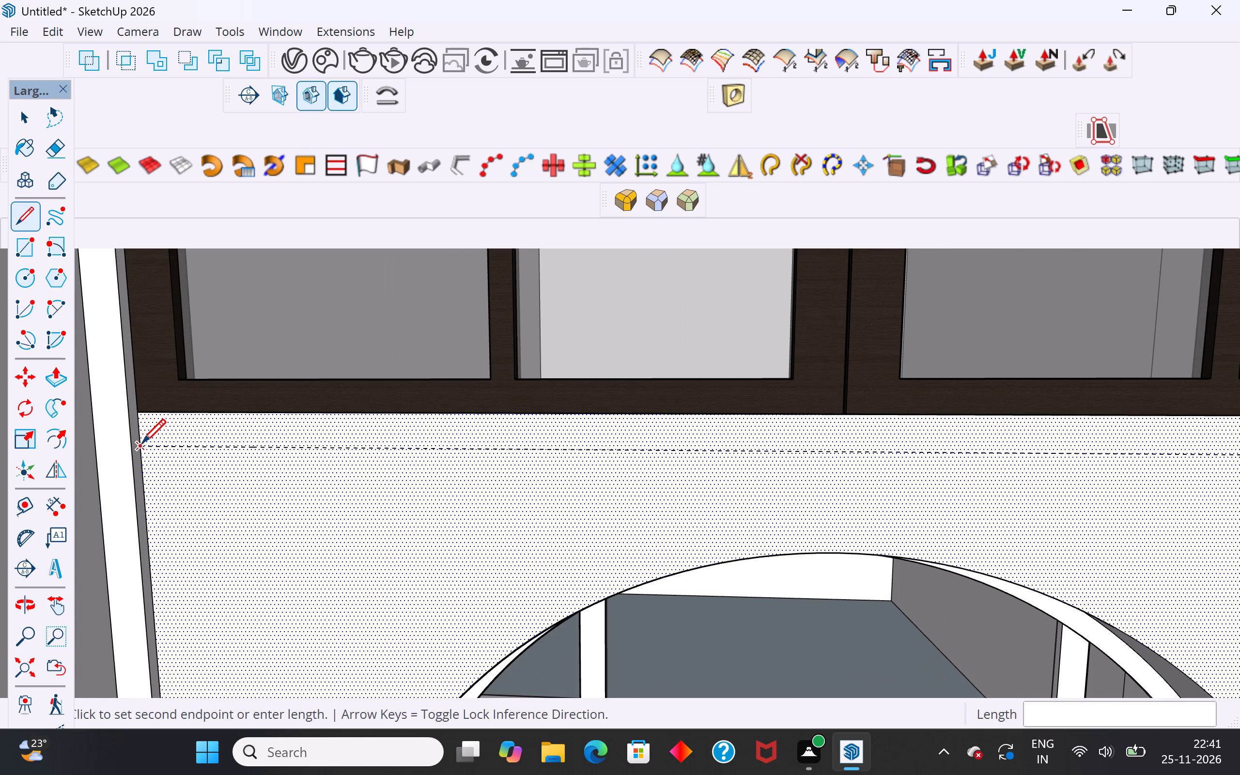
scroll(142, 445, down, 9)
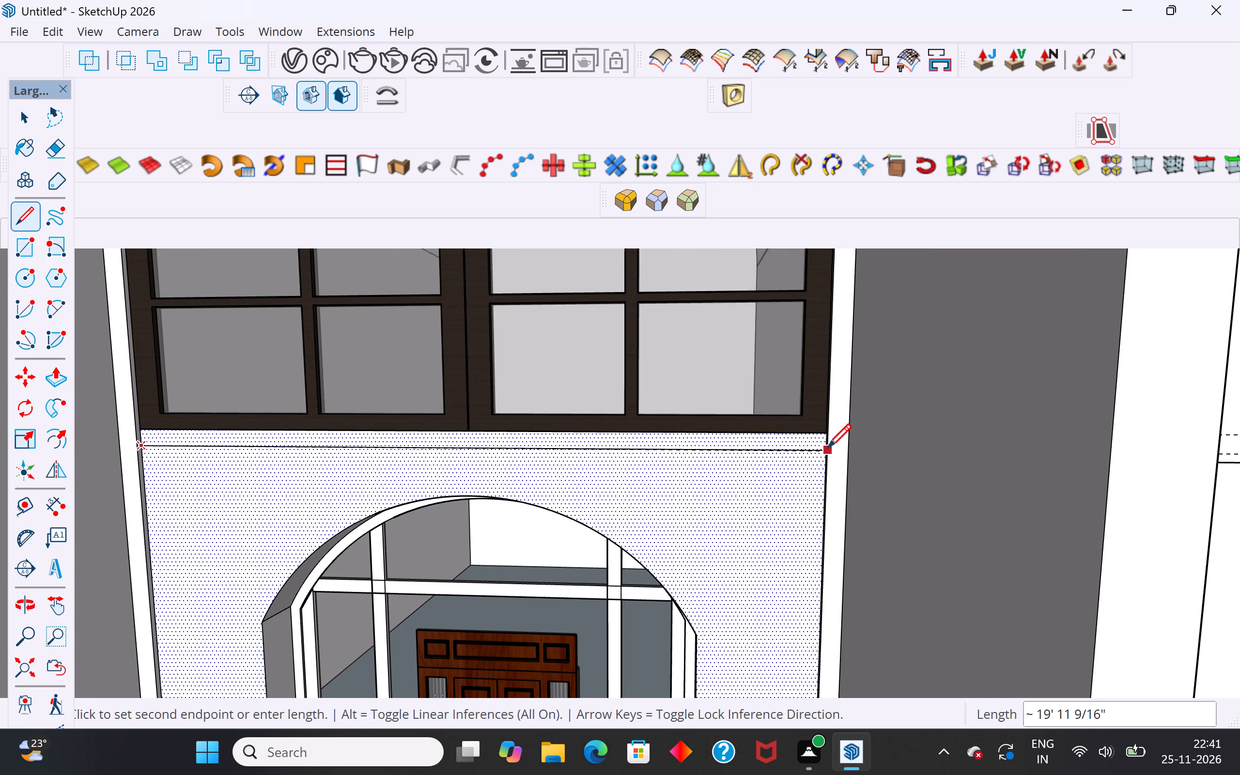
scroll(805, 460, up, 9)
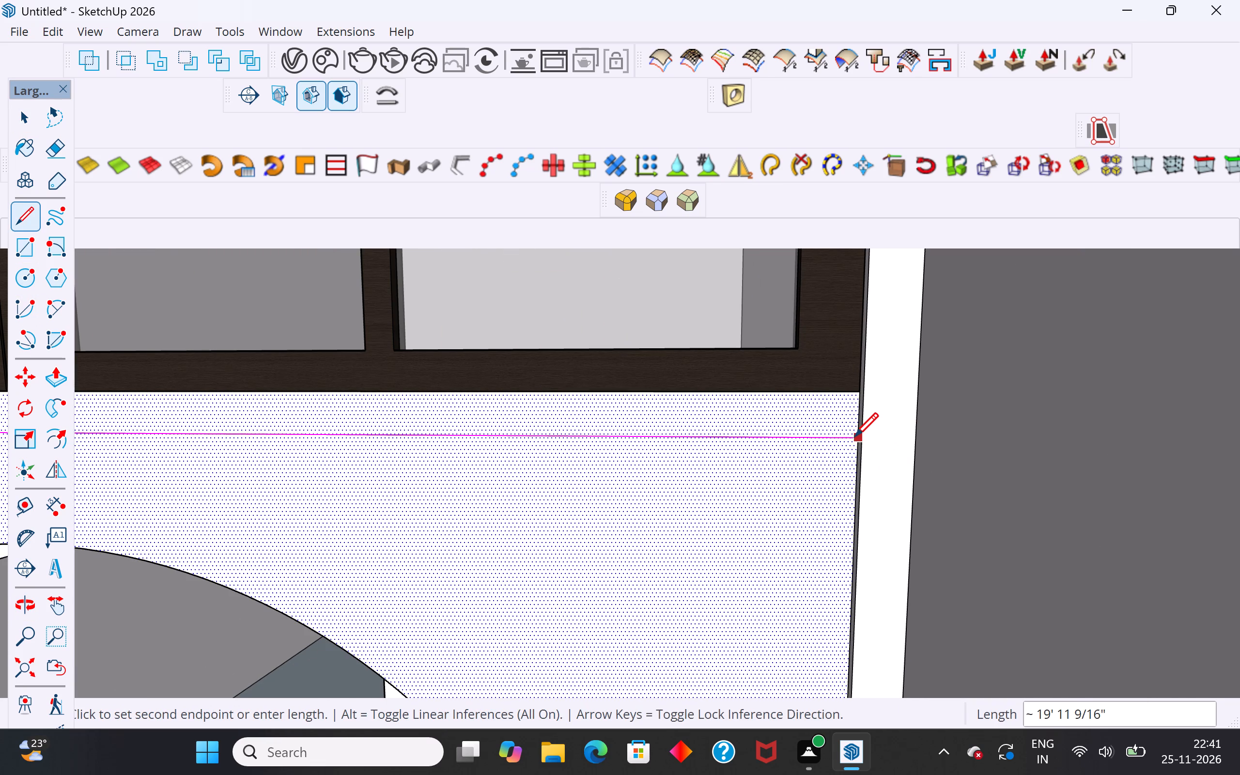
click(854, 439)
click(26, 111)
scroll(803, 445, down, 11)
scroll(877, 388, down, 6)
middle_drag(859, 404, 762, 438)
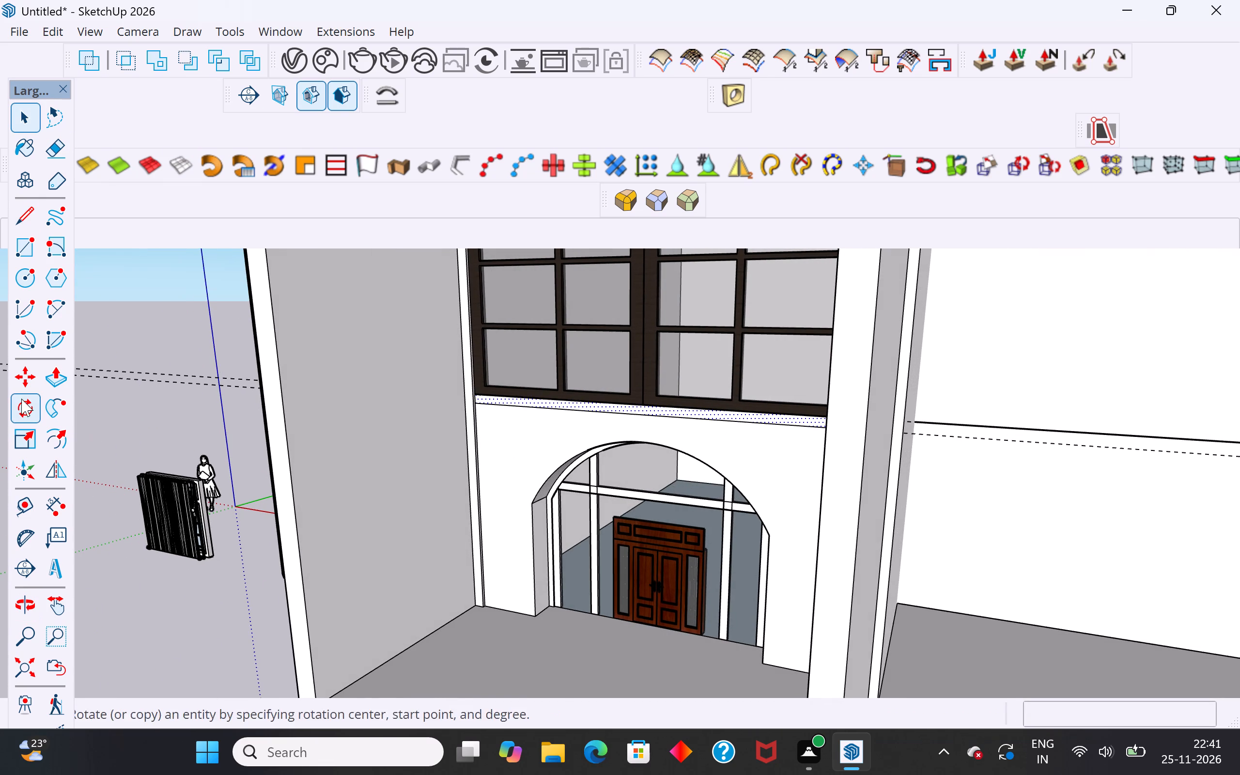
Push/Pull the narrow wall strip beneath the arched window outward by 2".
click(50, 377)
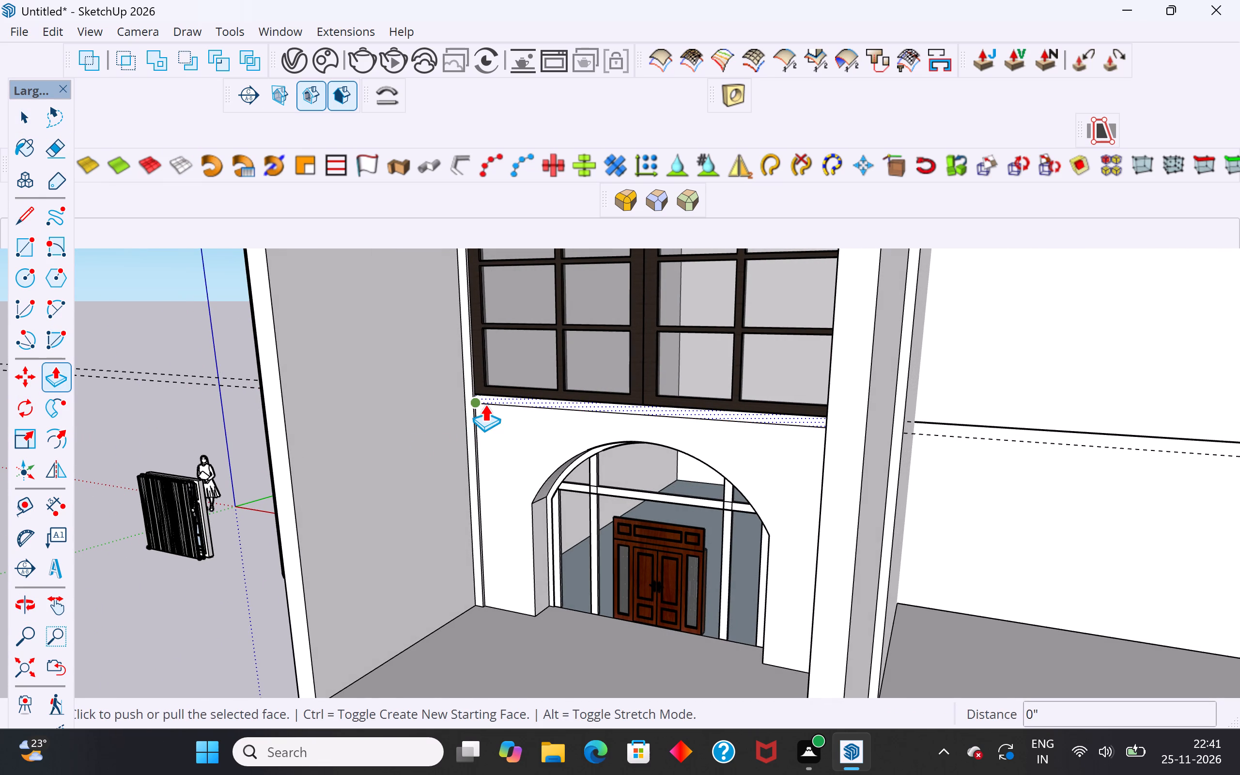
click(485, 403)
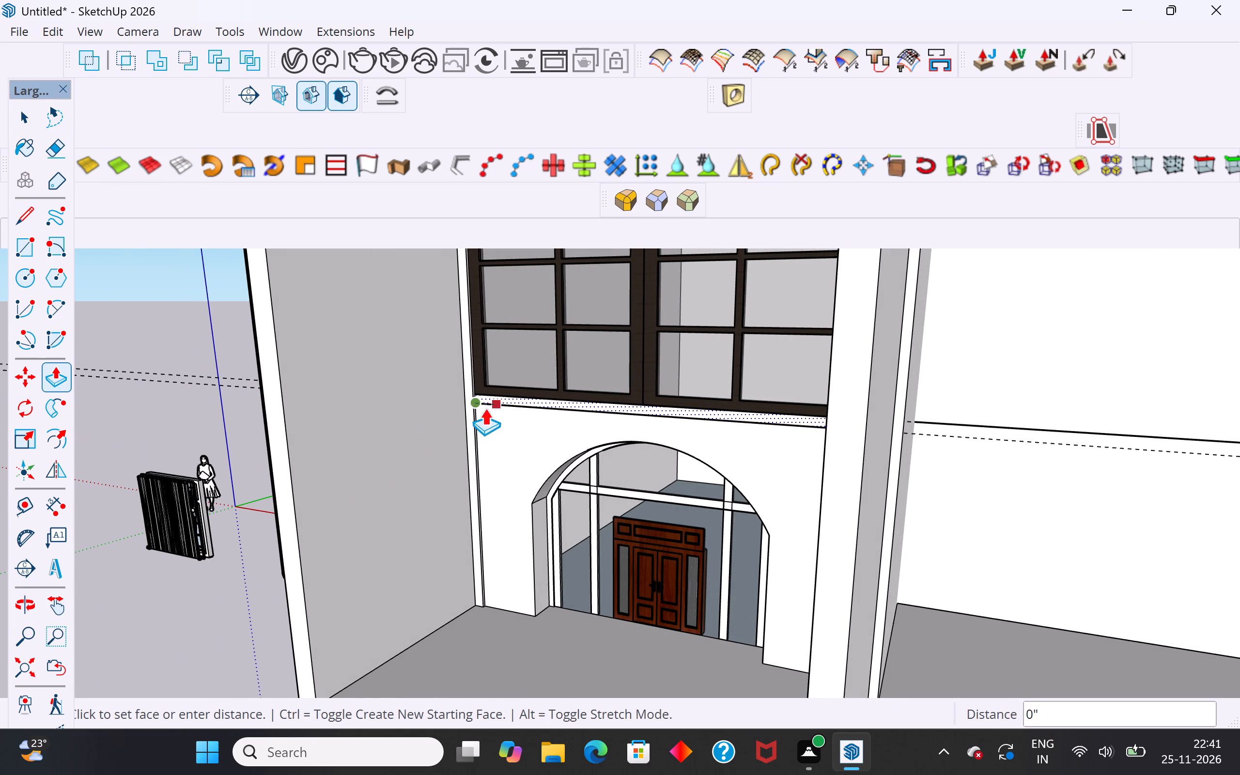
click(281, 451)
click(24, 126)
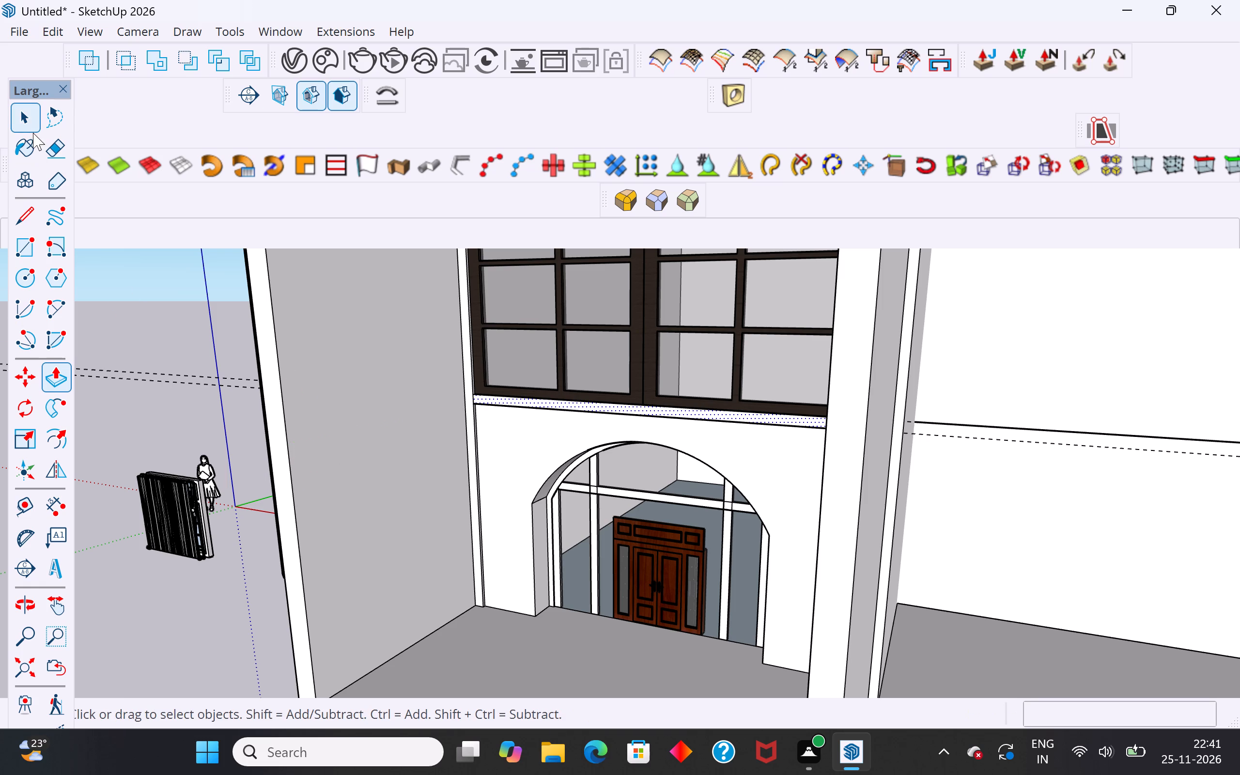
click(109, 308)
Pull the strip's front face forward 11' 10" to form a slab reaching the front edge of the entrance vault.
scroll(443, 378, up, 14)
click(532, 405)
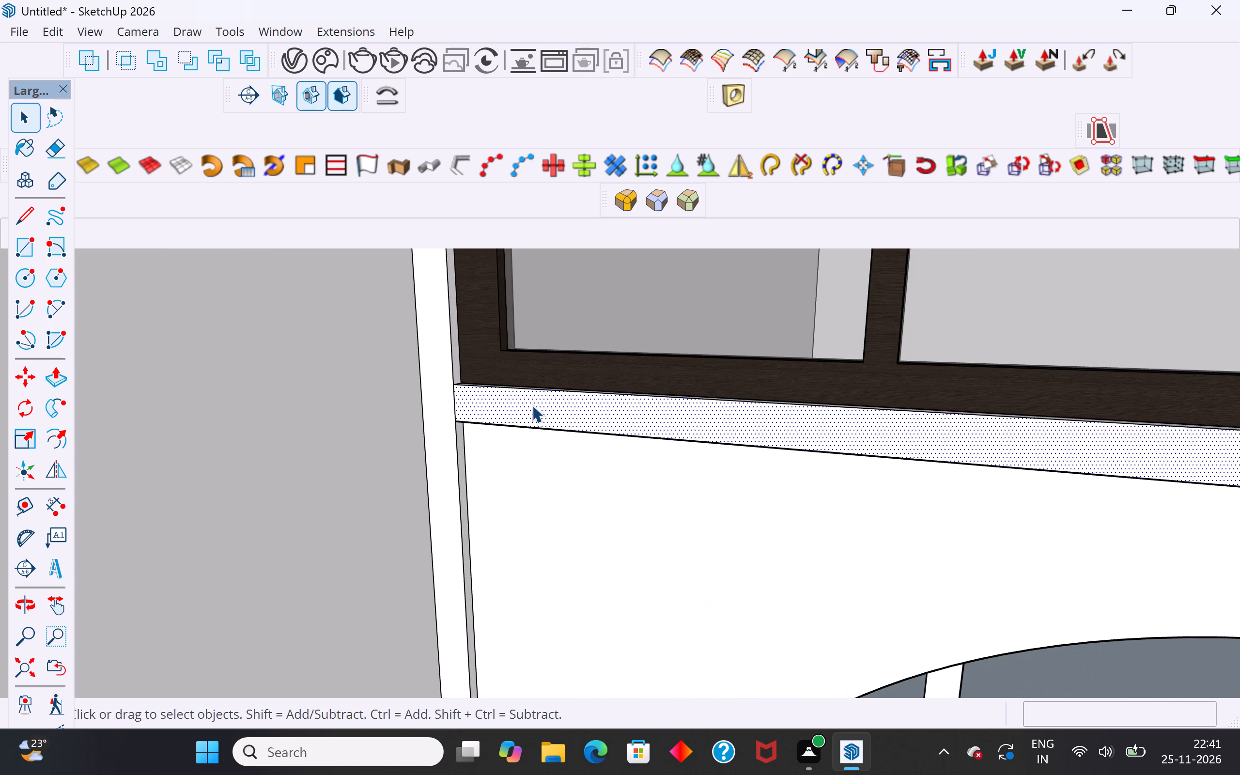
drag(58, 372, 83, 380)
click(510, 401)
click(53, 380)
drag(473, 393, 465, 395)
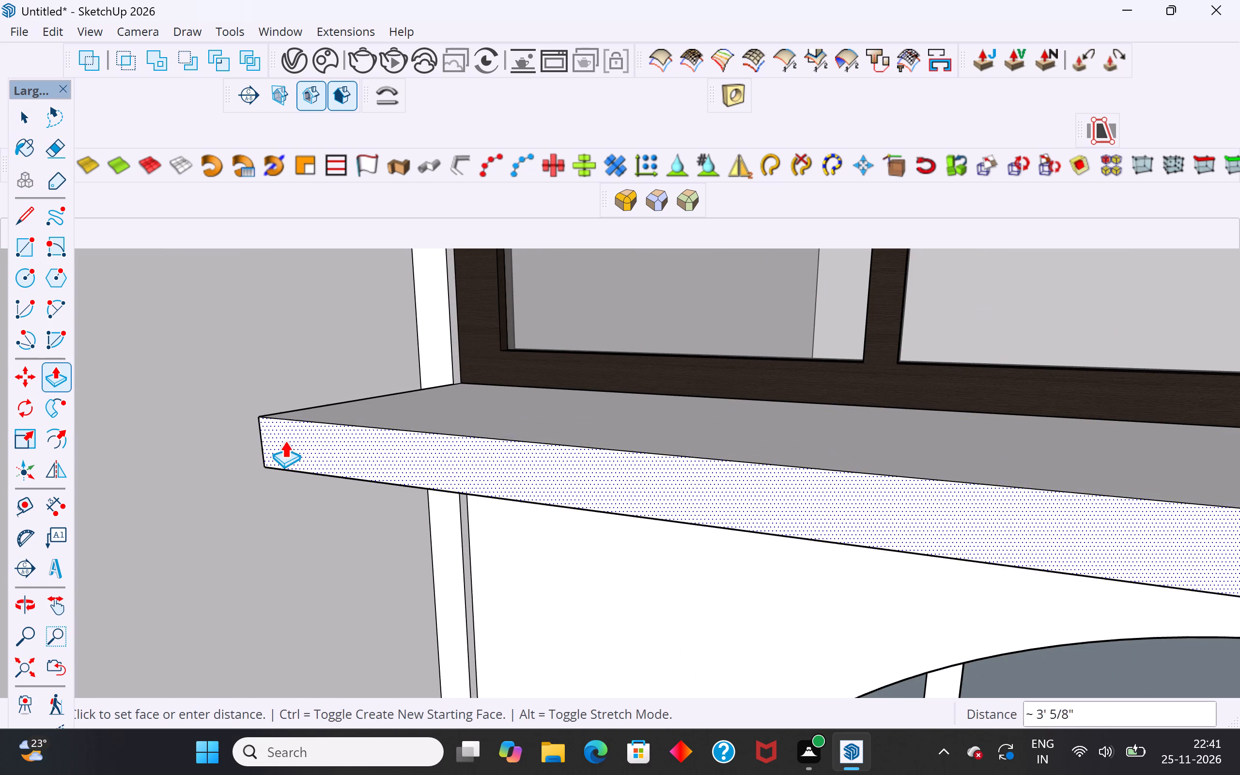
scroll(278, 437, down, 20)
scroll(278, 437, down, 6)
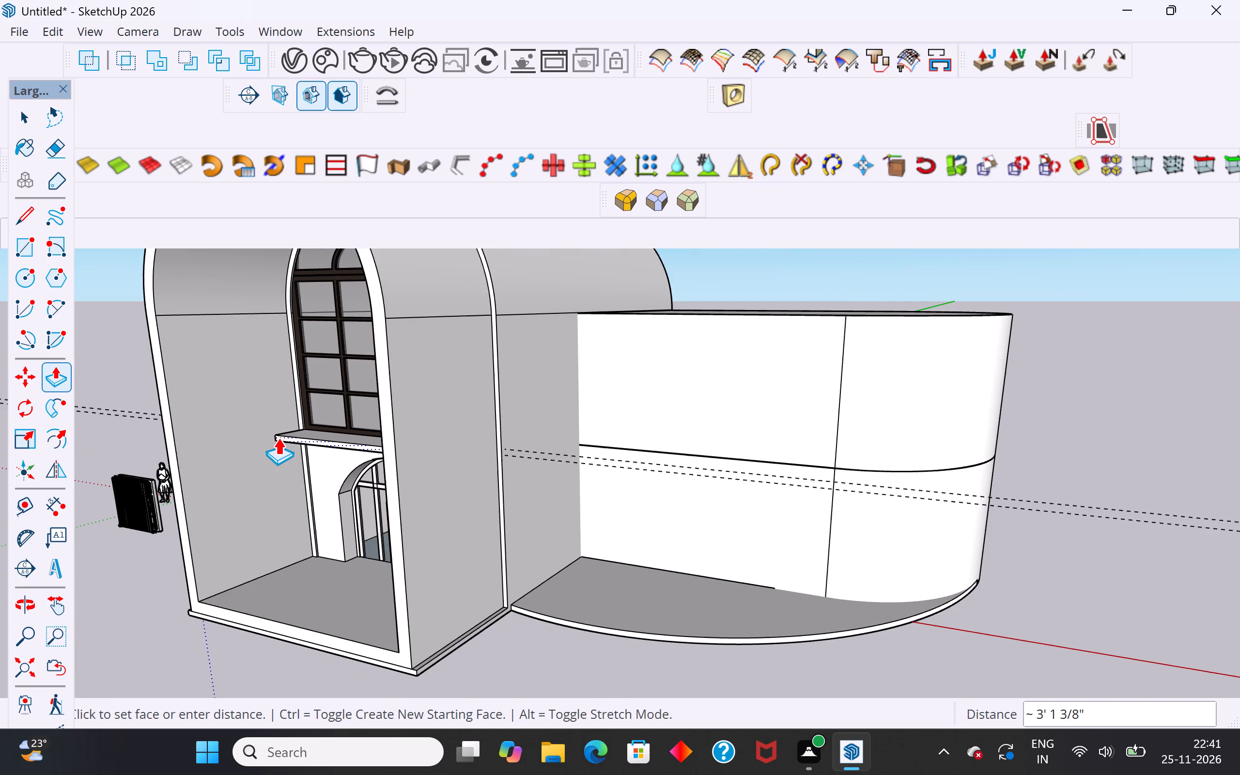
middle_drag(291, 437, 440, 489)
scroll(444, 483, down, 4)
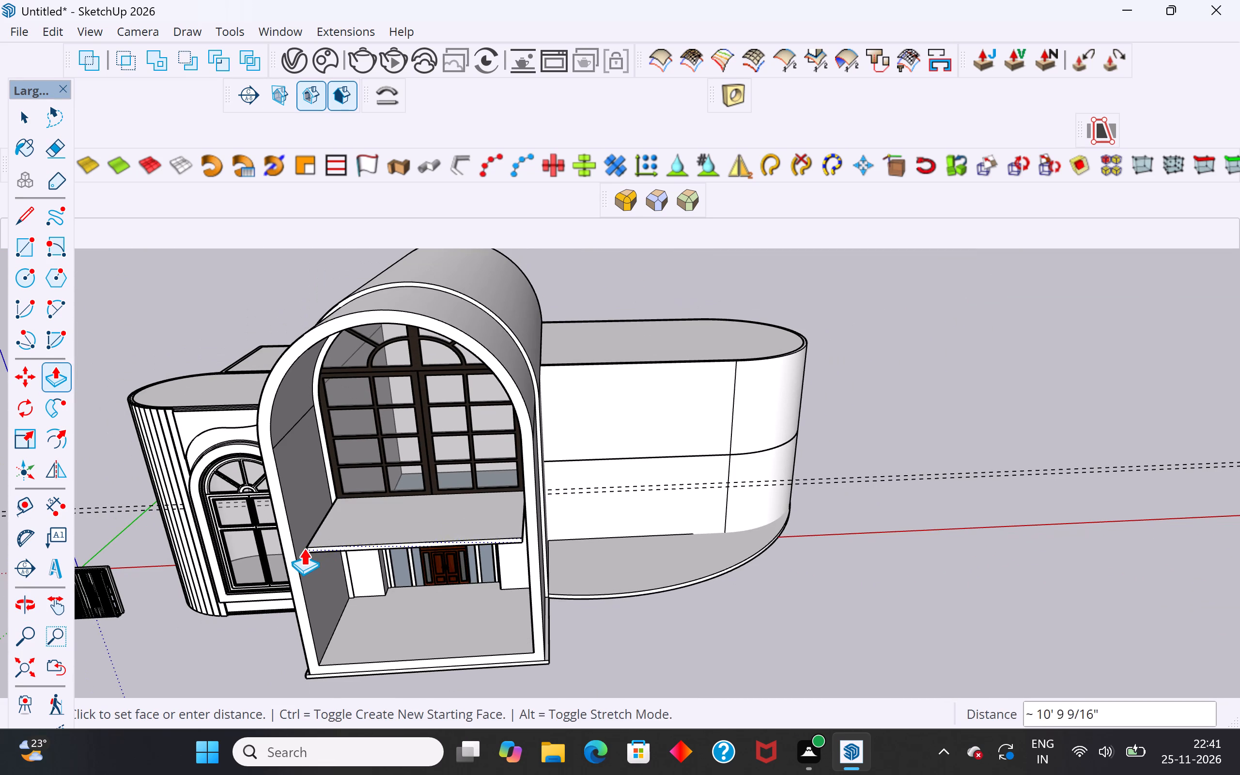
middle_drag(301, 567, 422, 595)
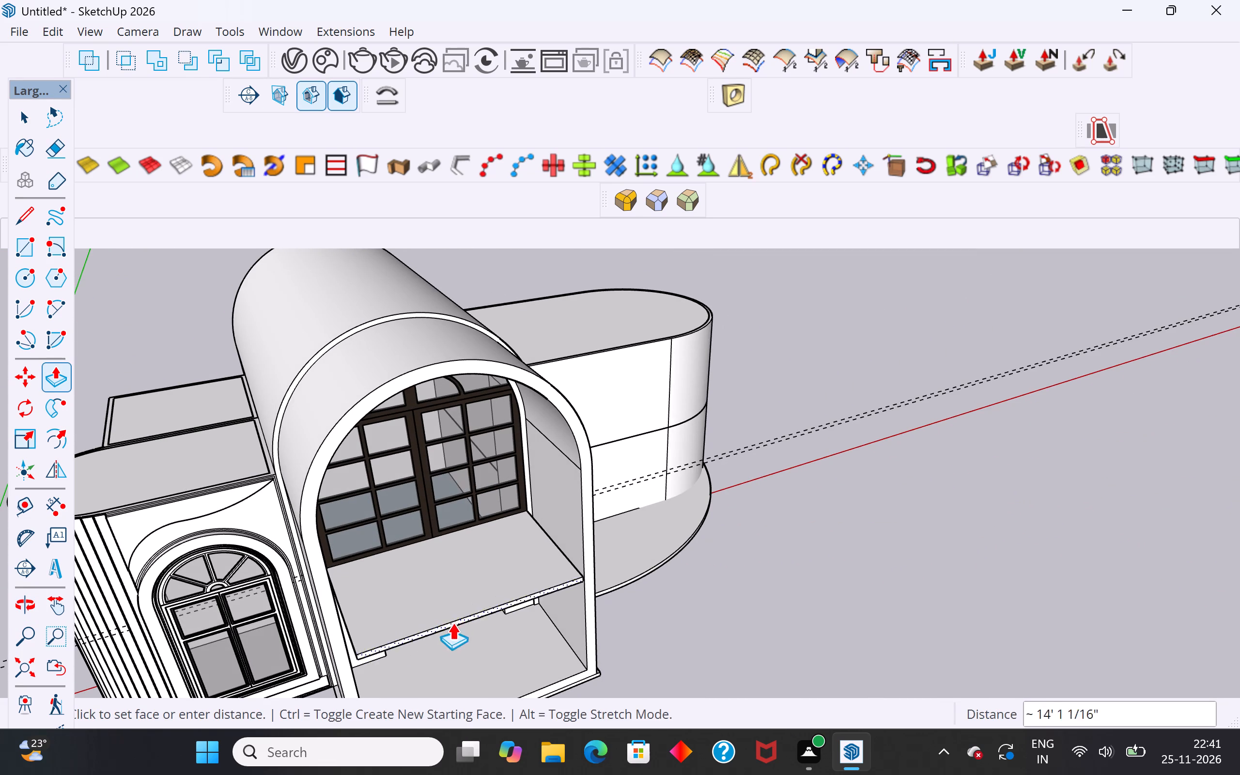
click(333, 656)
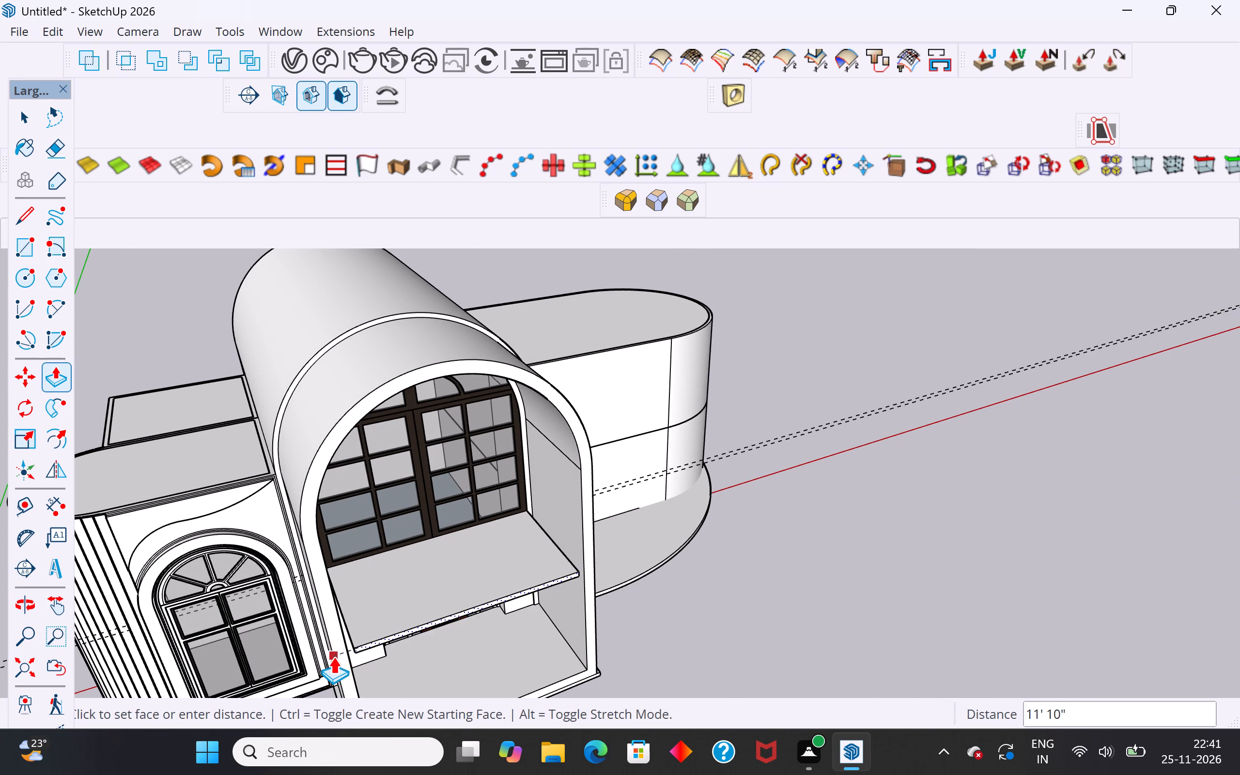
Deselect the face and examine the projecting slab against the arched window above and the entrance arch below.
middle_drag(500, 594, 359, 554)
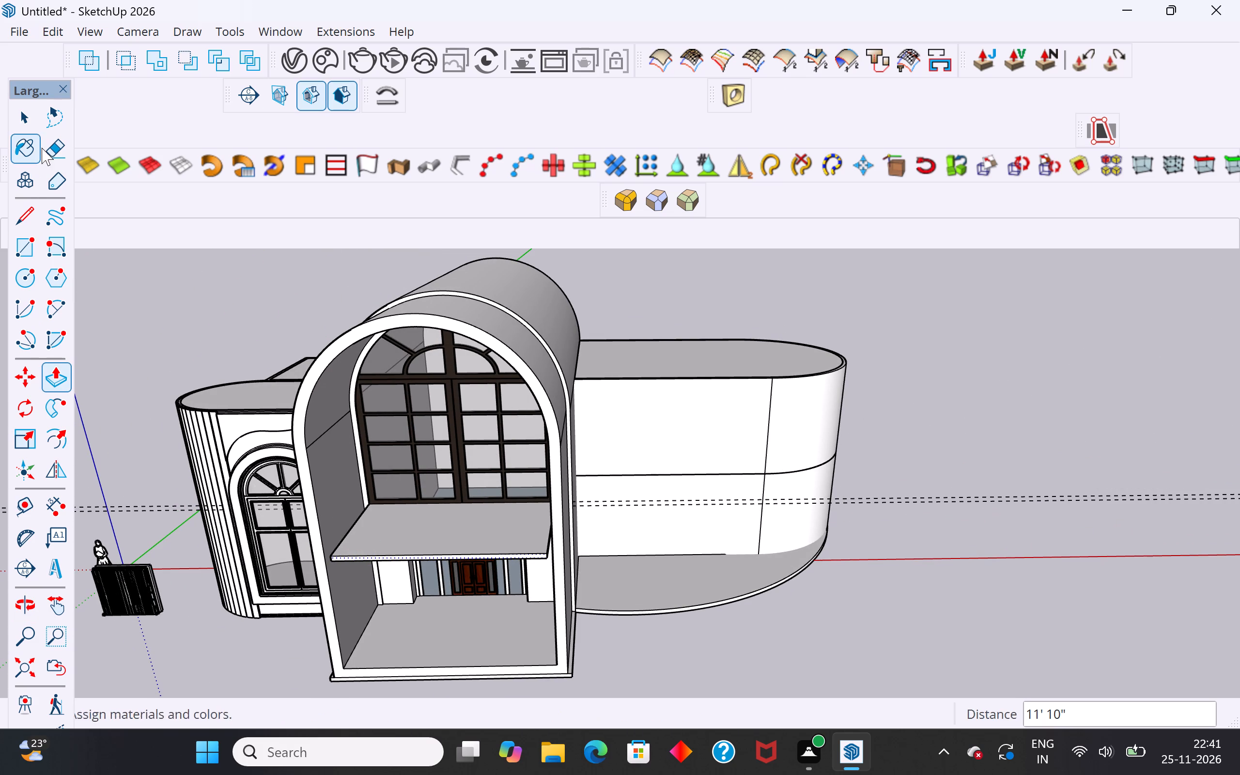
click(23, 123)
click(182, 333)
scroll(378, 544, up, 3)
middle_drag(482, 551, 560, 591)
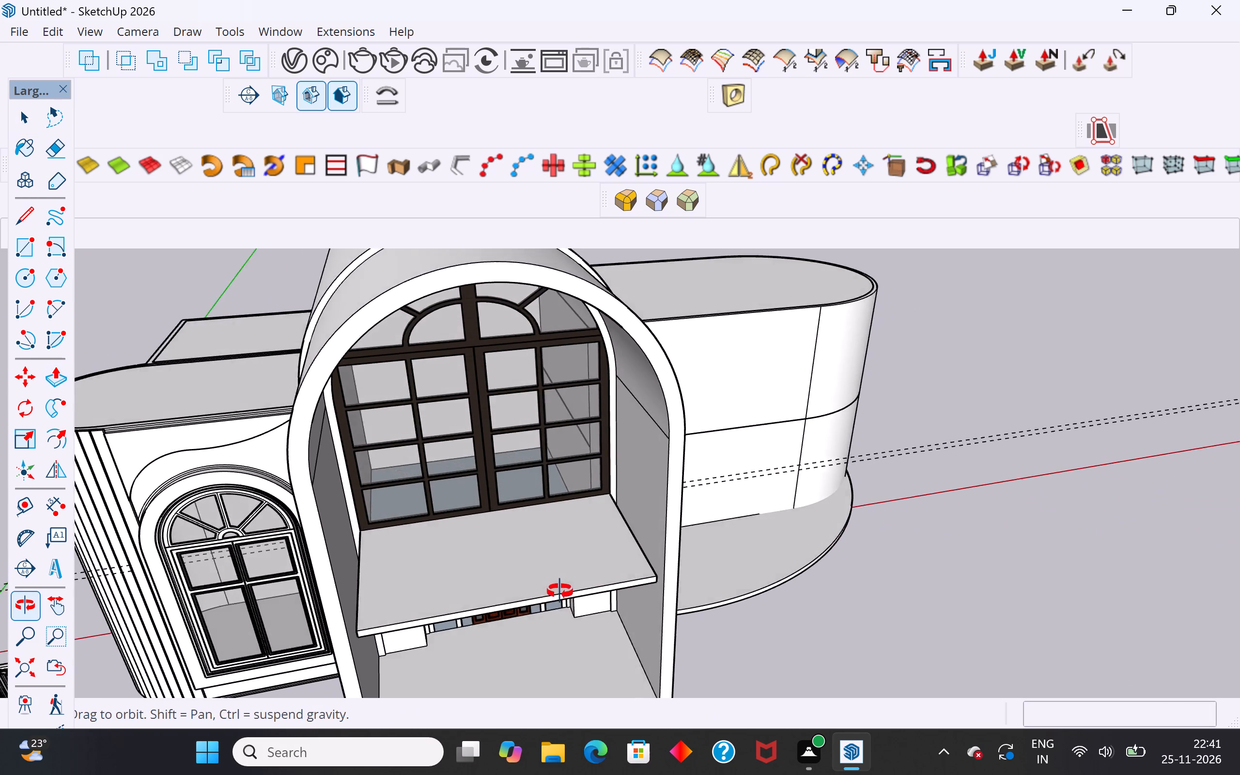
middle_drag(560, 591, 492, 438)
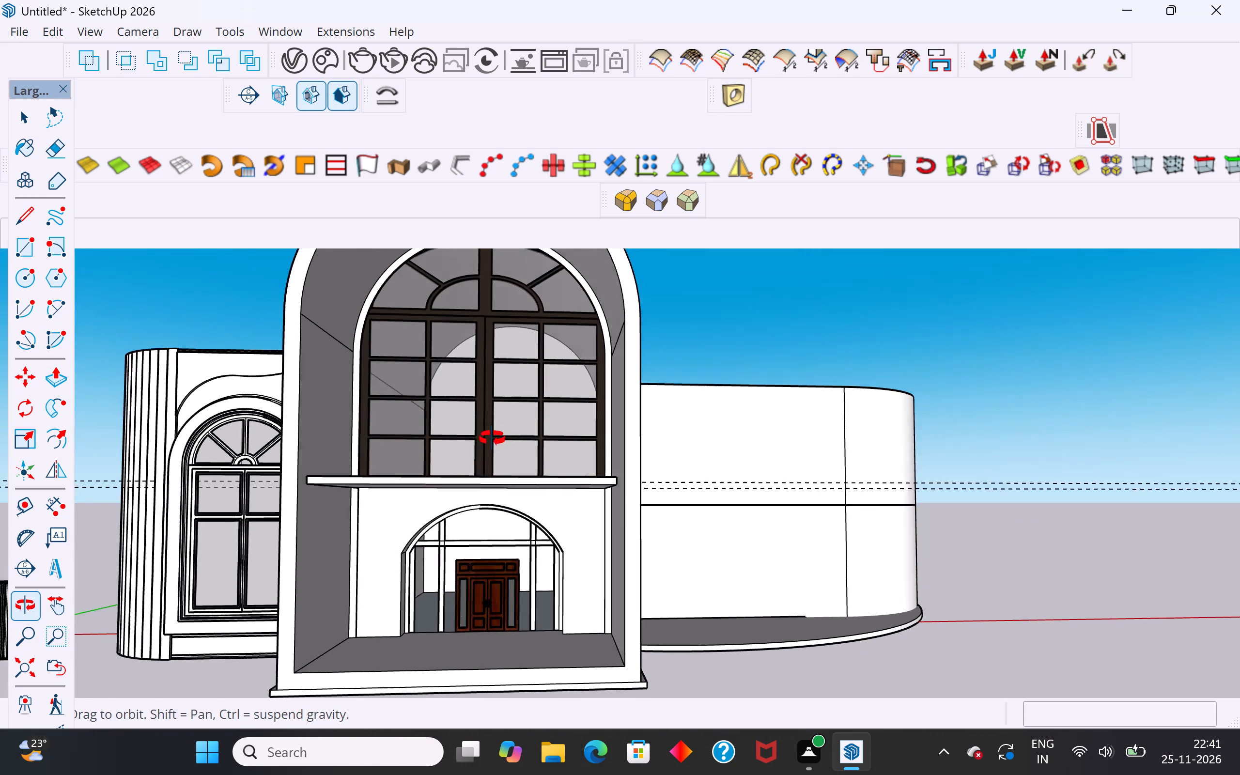
middle_drag(492, 438, 507, 447)
scroll(513, 448, up, 1)
scroll(521, 452, down, 10)
middle_drag(599, 496, 626, 545)
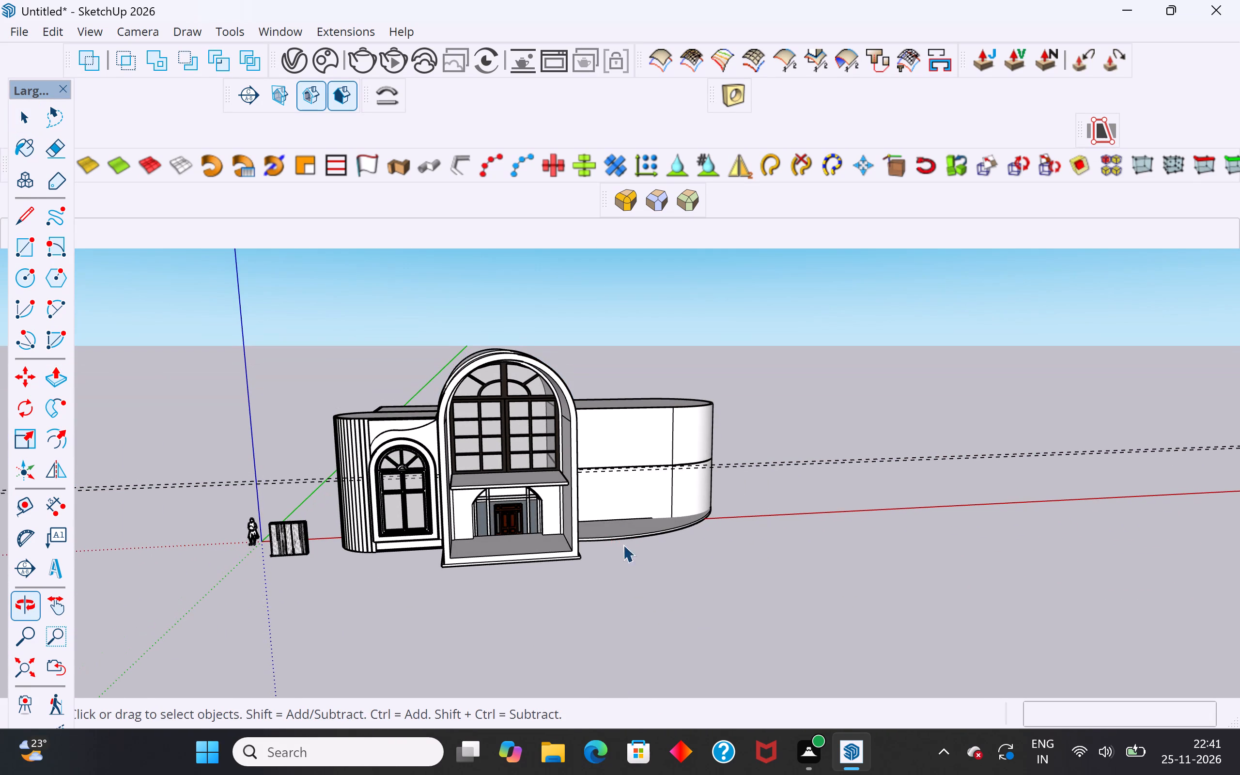
scroll(574, 476, up, 4)
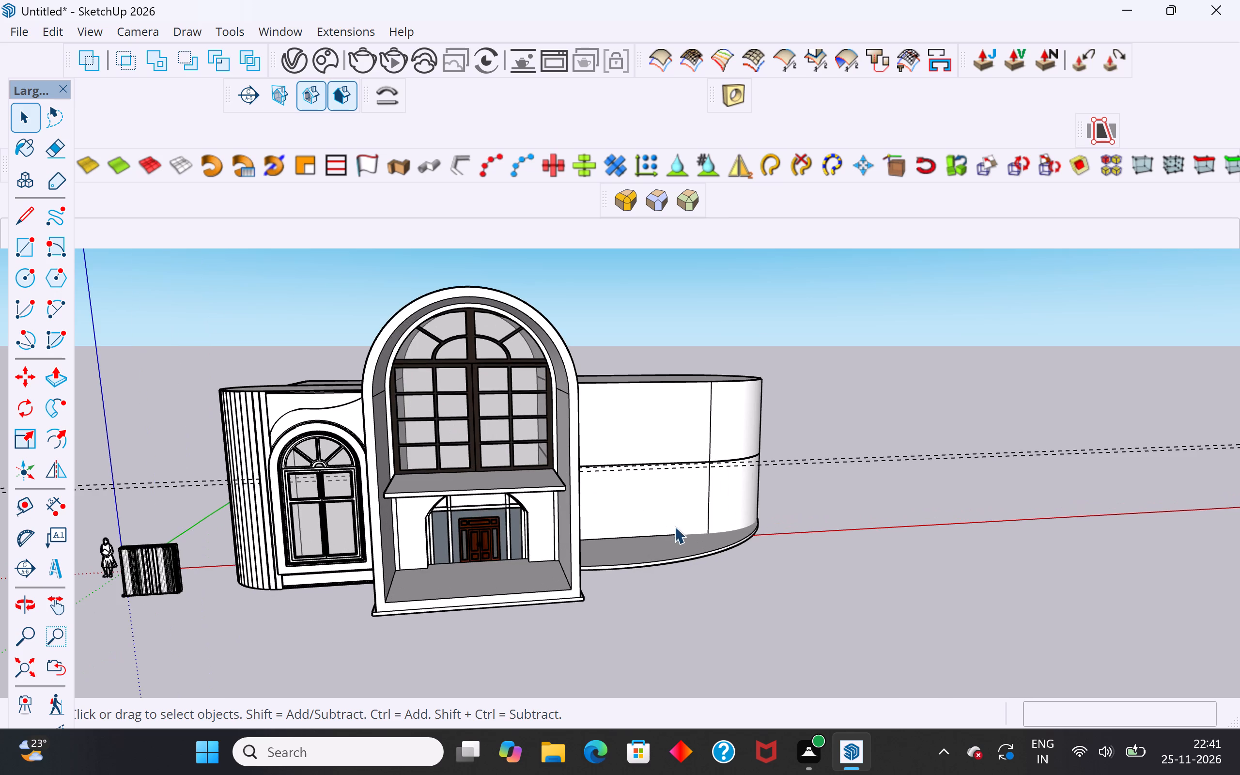
middle_drag(876, 525, 837, 492)
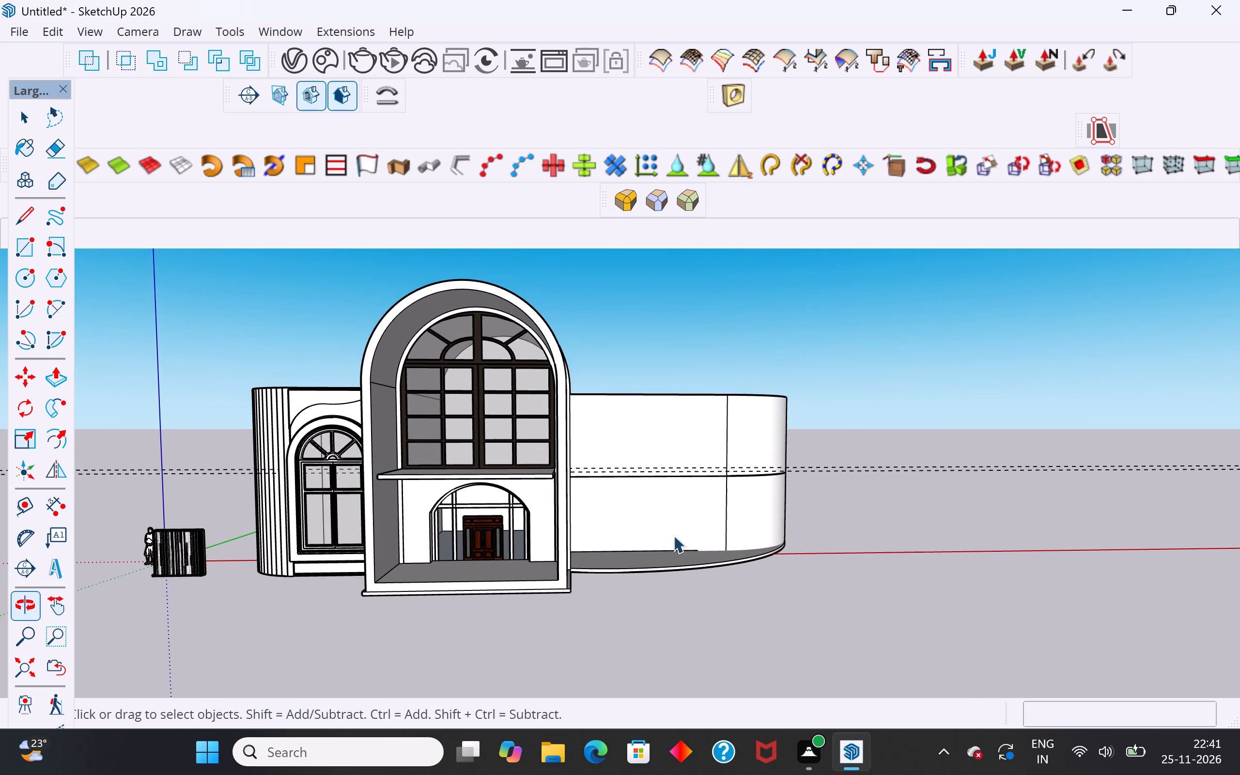
scroll(475, 566, up, 2)
scroll(502, 503, up, 4)
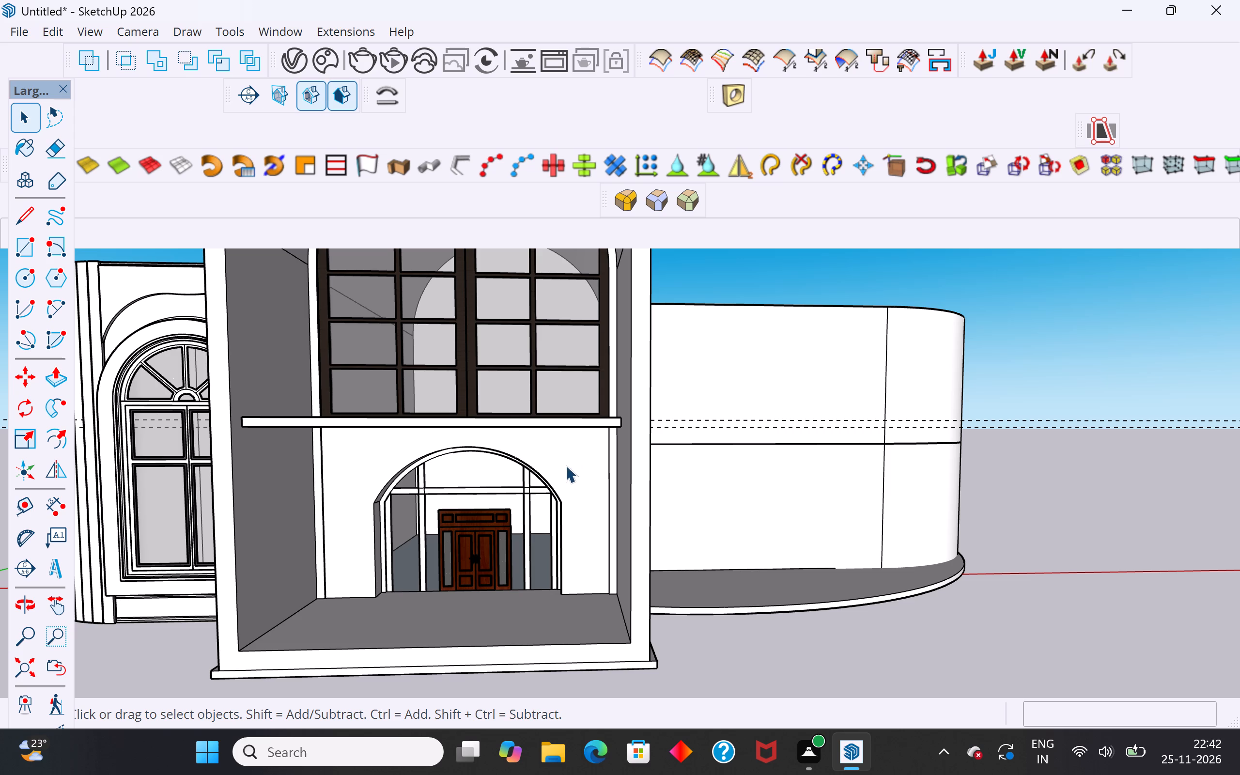
scroll(511, 571, down, 2)
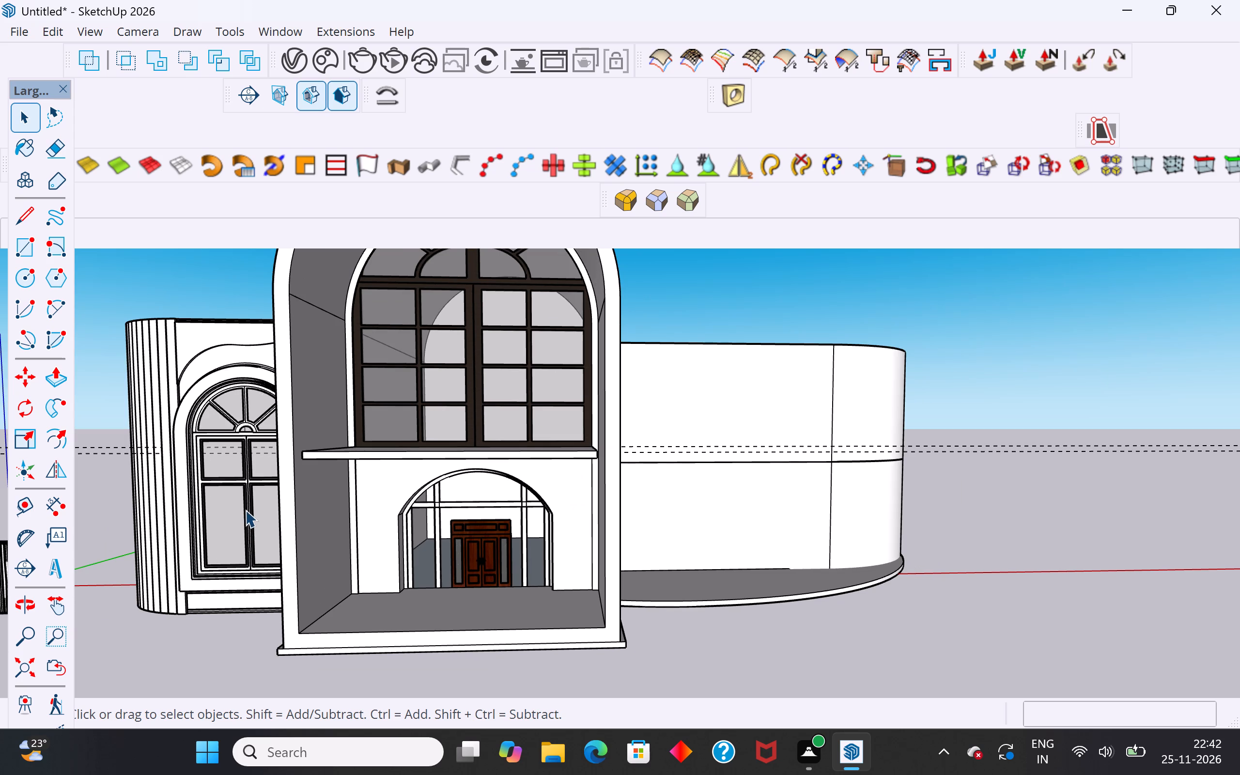
Select the side wing's arched window and examine the entrance arch, wooden door and underside of the slab.
click(245, 510)
scroll(235, 484, up, 3)
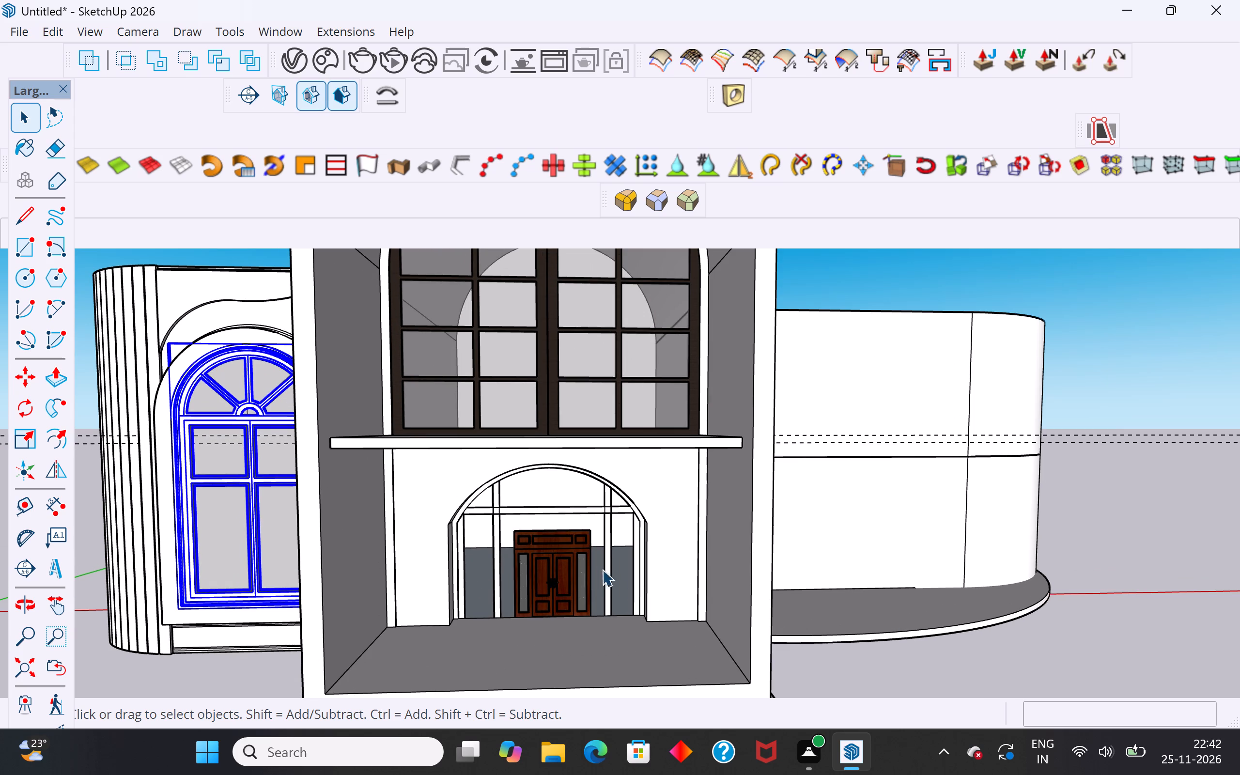
scroll(643, 512, up, 4)
middle_drag(597, 541, 566, 512)
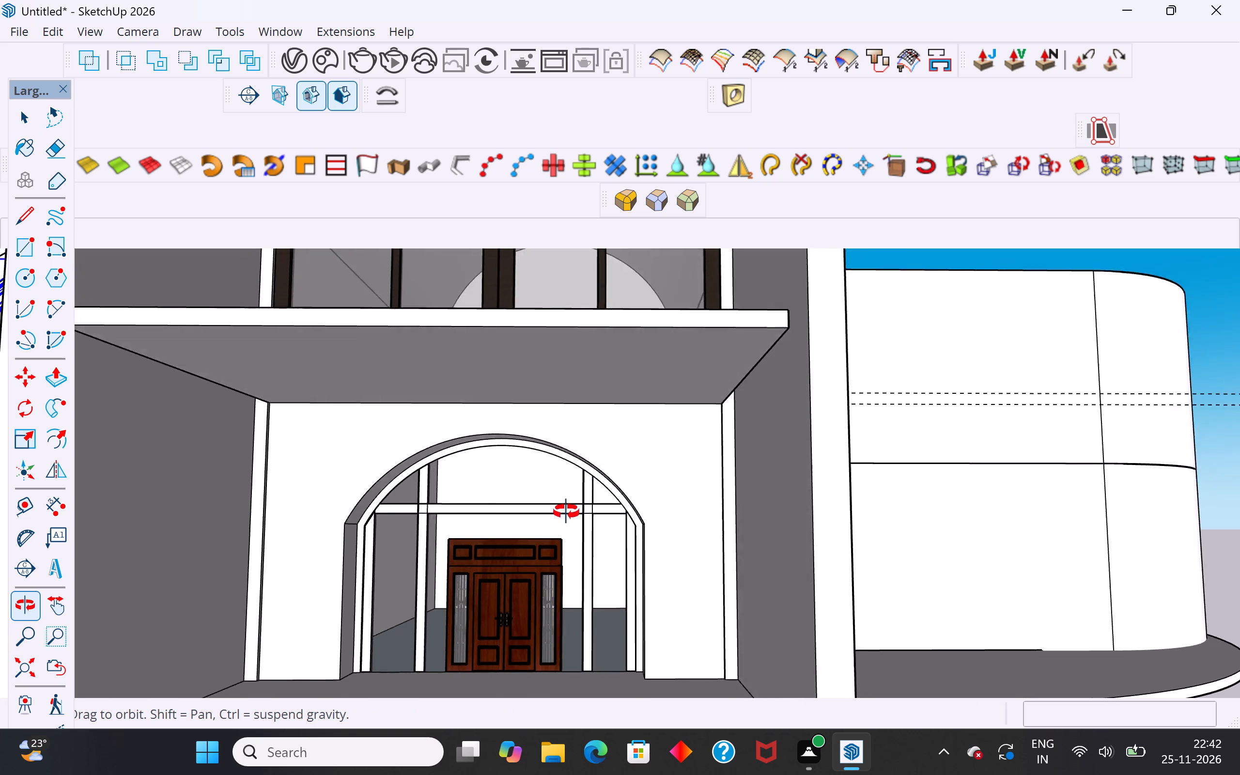
middle_drag(566, 512, 480, 496)
scroll(462, 592, up, 4)
scroll(473, 597, down, 4)
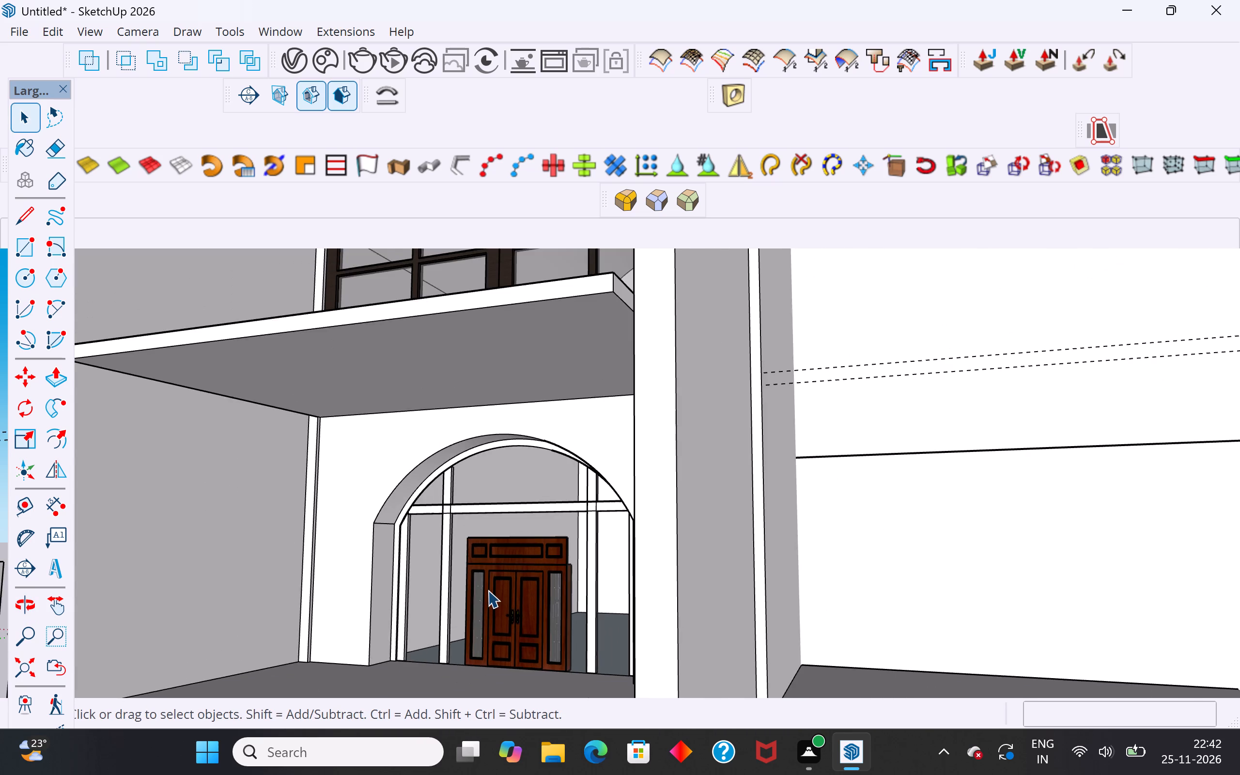
scroll(488, 590, down, 7)
Offset the slab's front face outward by about 6 3/4" toward the inner edges of the vault's front opening.
middle_drag(491, 589, 596, 668)
scroll(535, 584, up, 4)
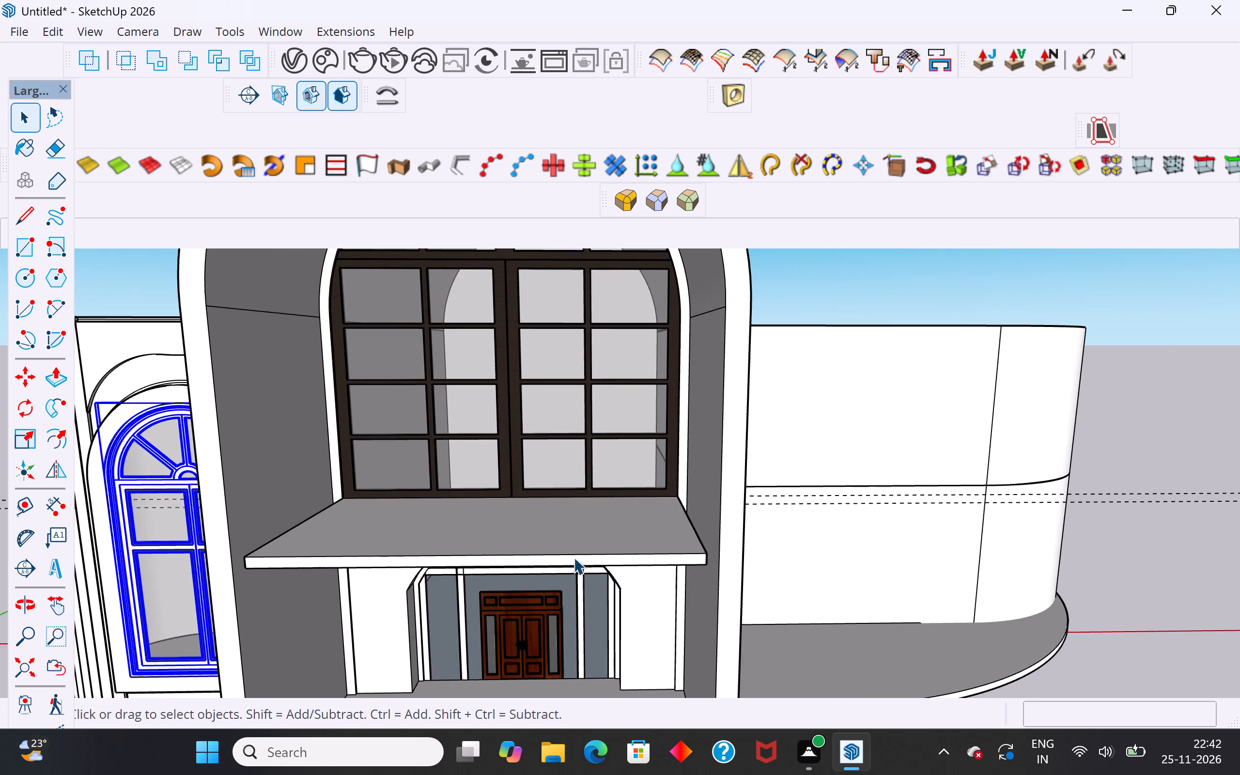
middle_drag(657, 565, 646, 558)
scroll(620, 556, up, 4)
click(621, 554)
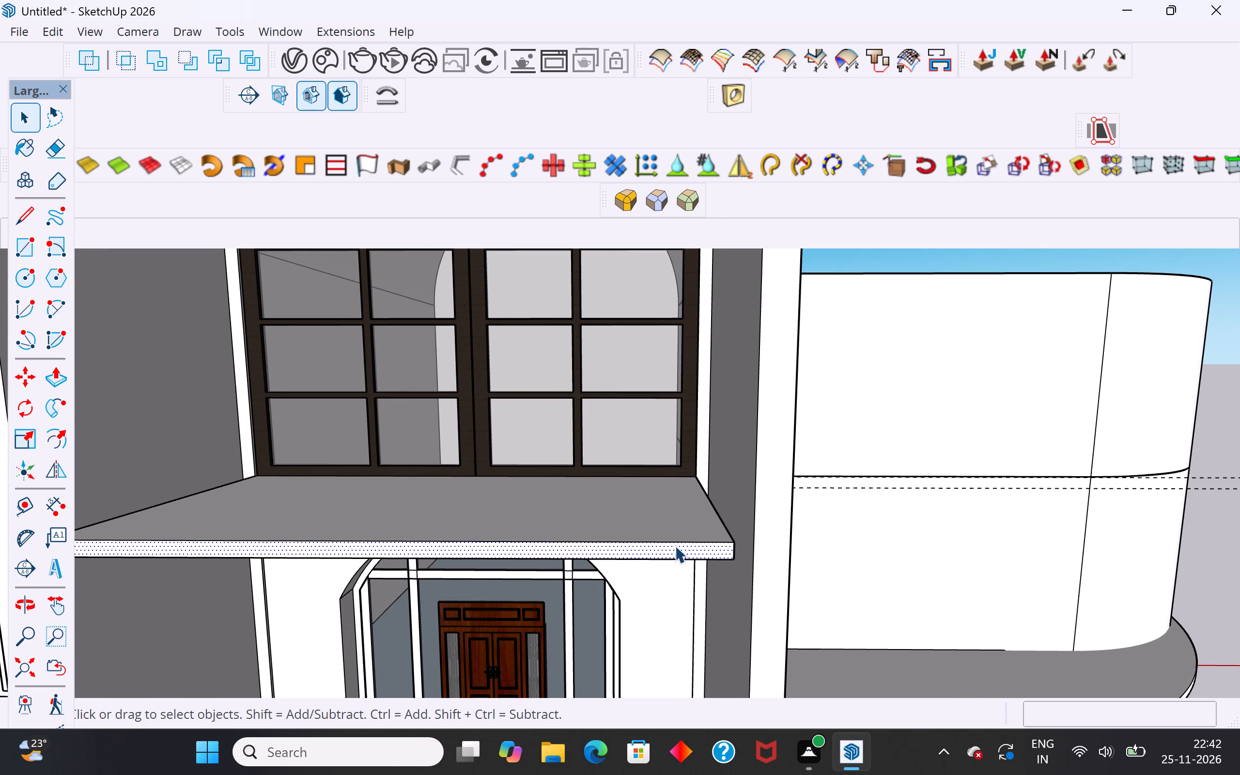
click(60, 437)
click(348, 542)
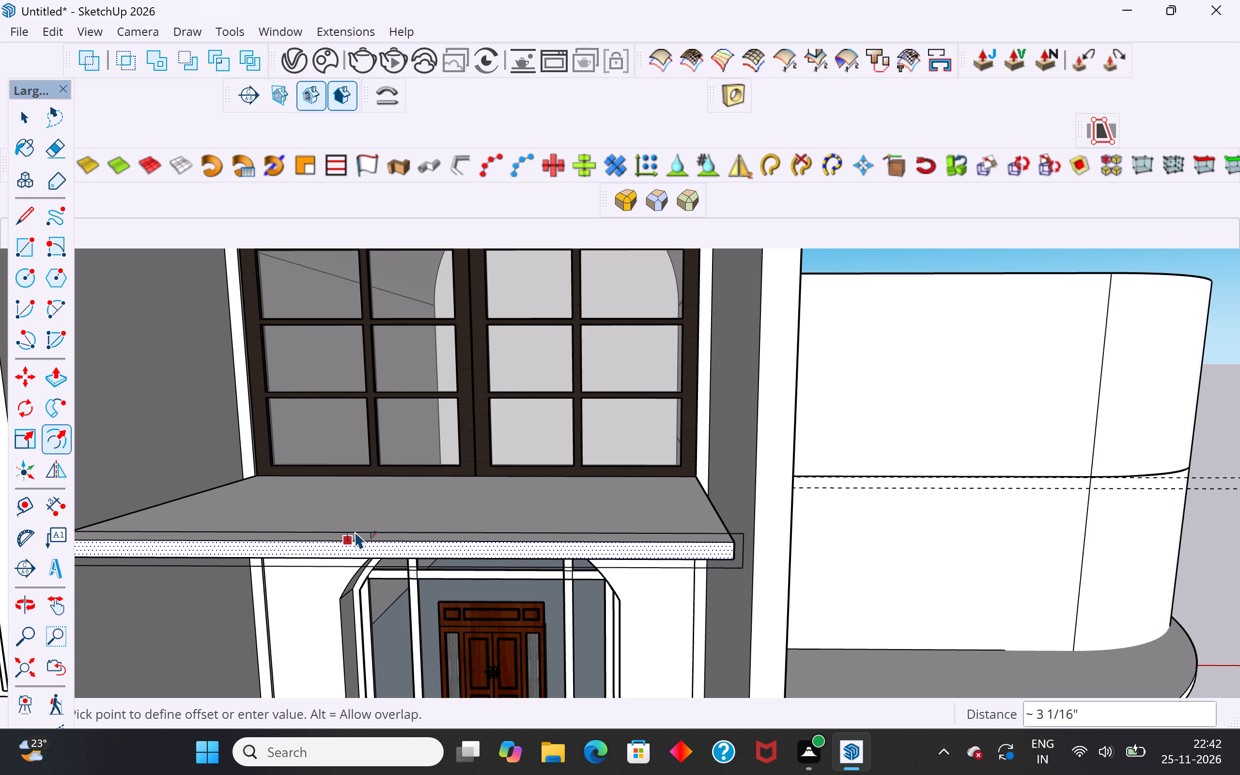
click(750, 523)
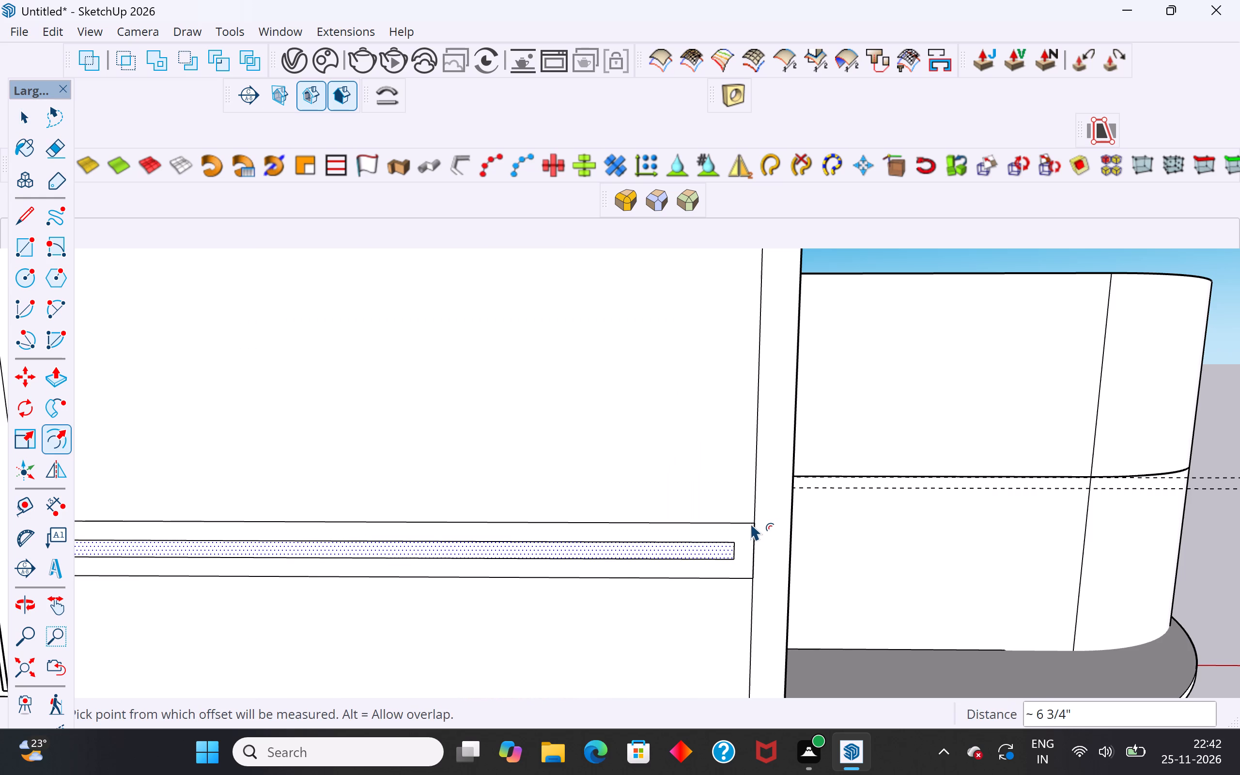
Delete the faces filling the vault's front opening above and below the offset band around the slab.
scroll(691, 563, down, 10)
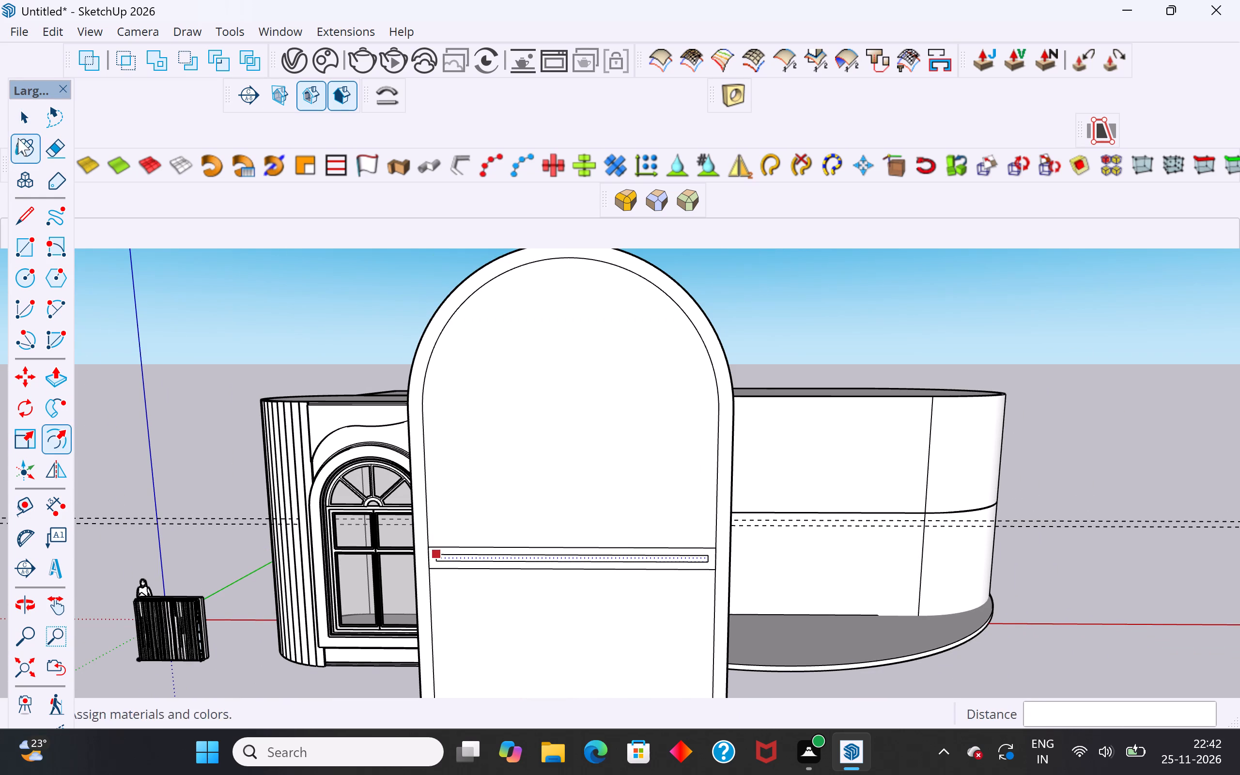
click(26, 118)
click(497, 405)
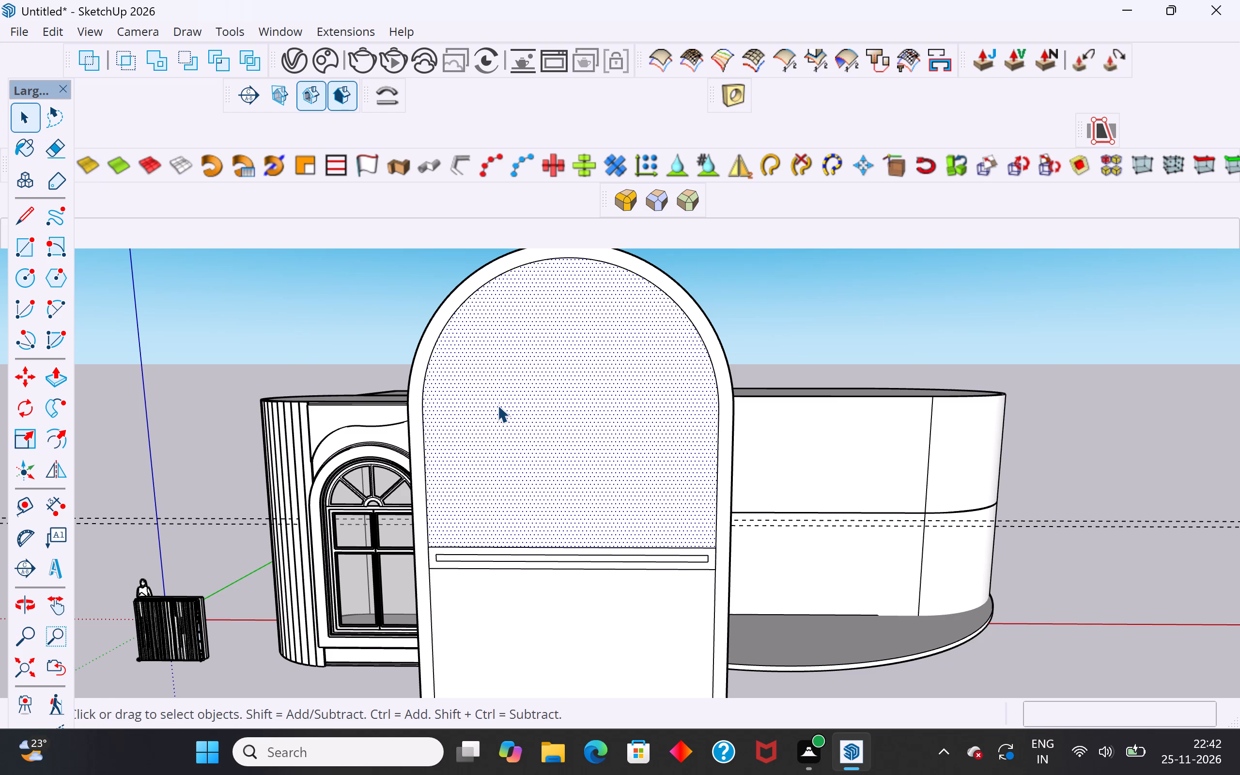
key(Delete)
click(586, 651)
key(Delete)
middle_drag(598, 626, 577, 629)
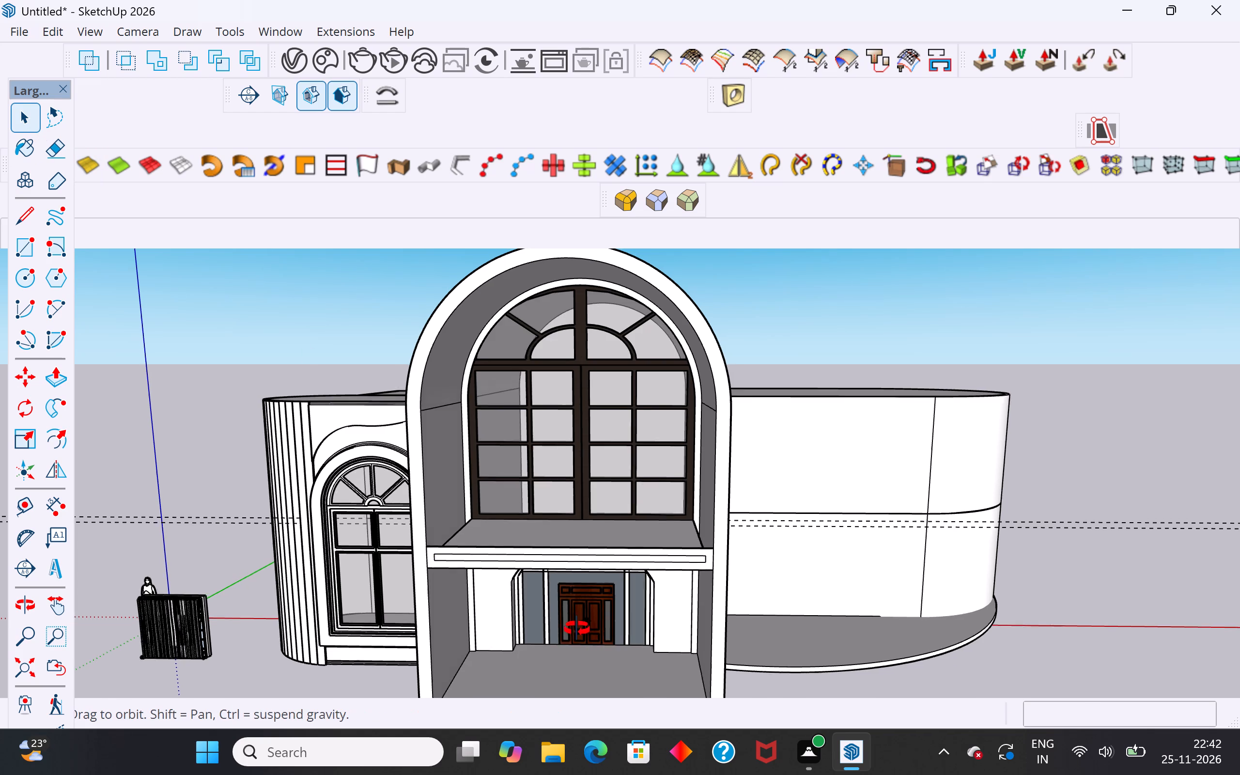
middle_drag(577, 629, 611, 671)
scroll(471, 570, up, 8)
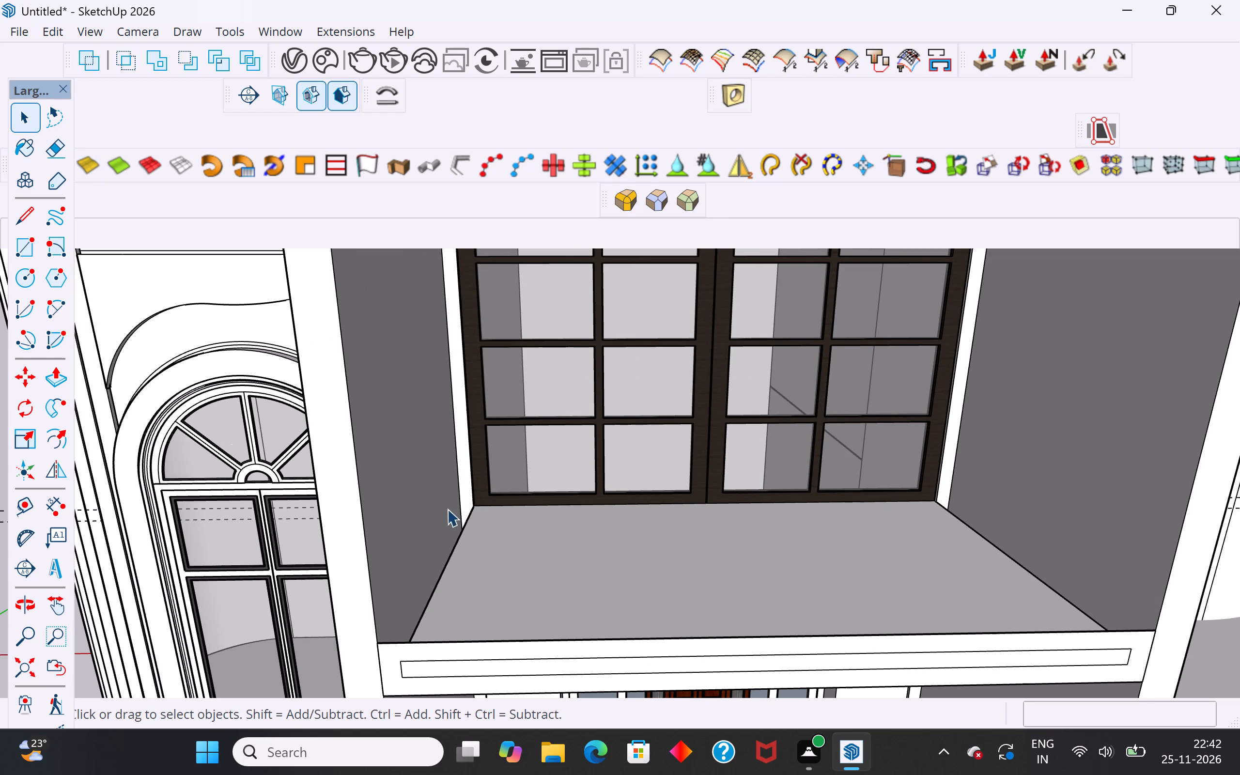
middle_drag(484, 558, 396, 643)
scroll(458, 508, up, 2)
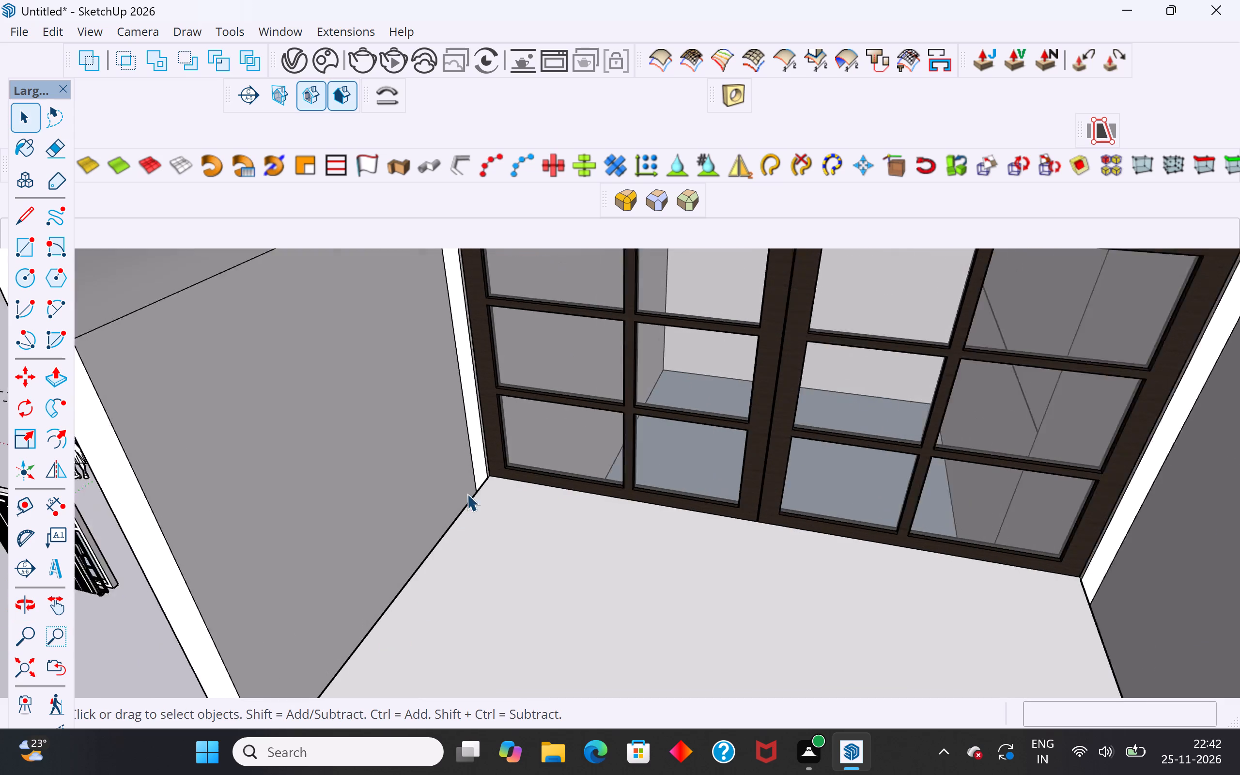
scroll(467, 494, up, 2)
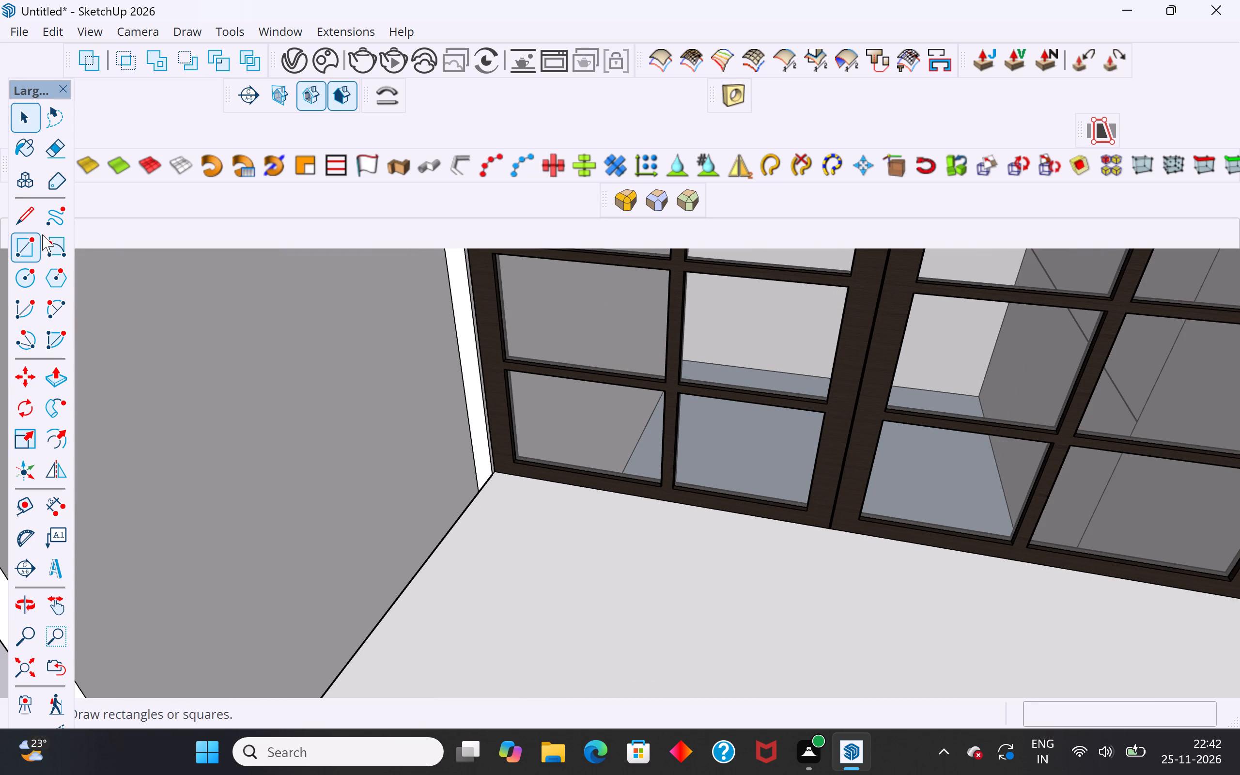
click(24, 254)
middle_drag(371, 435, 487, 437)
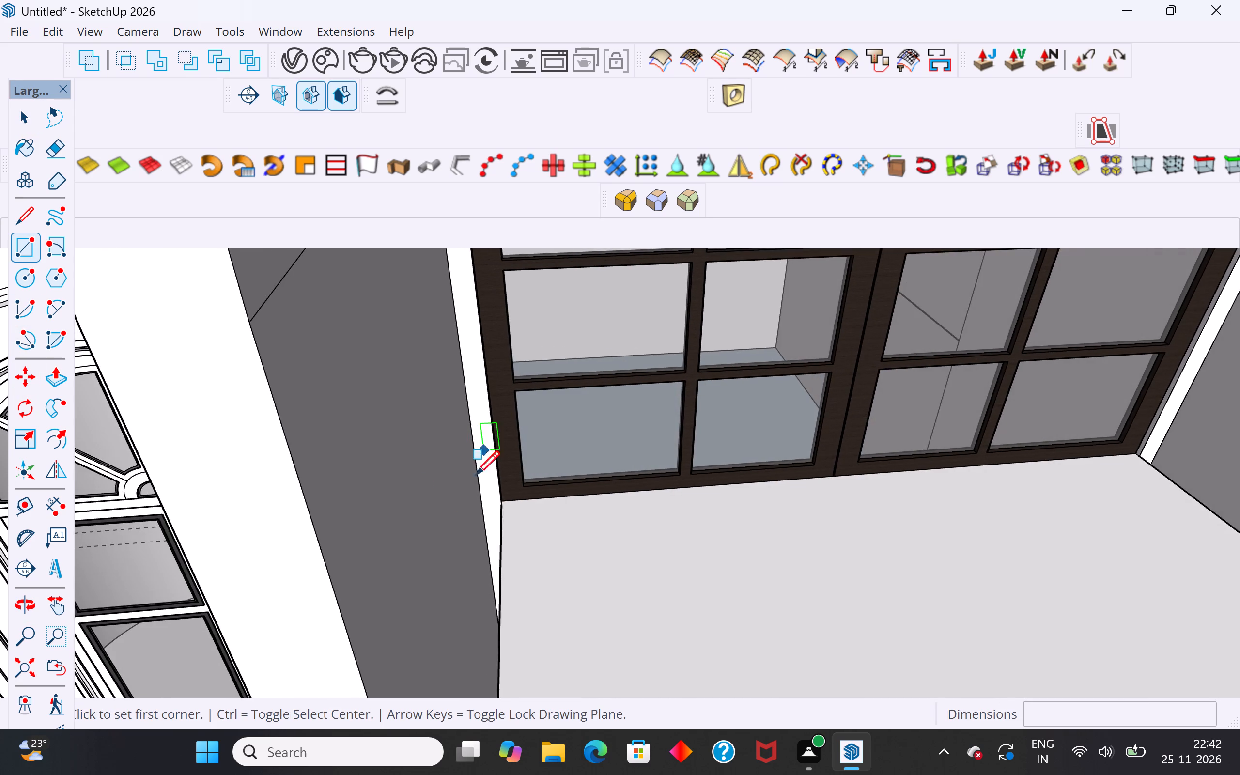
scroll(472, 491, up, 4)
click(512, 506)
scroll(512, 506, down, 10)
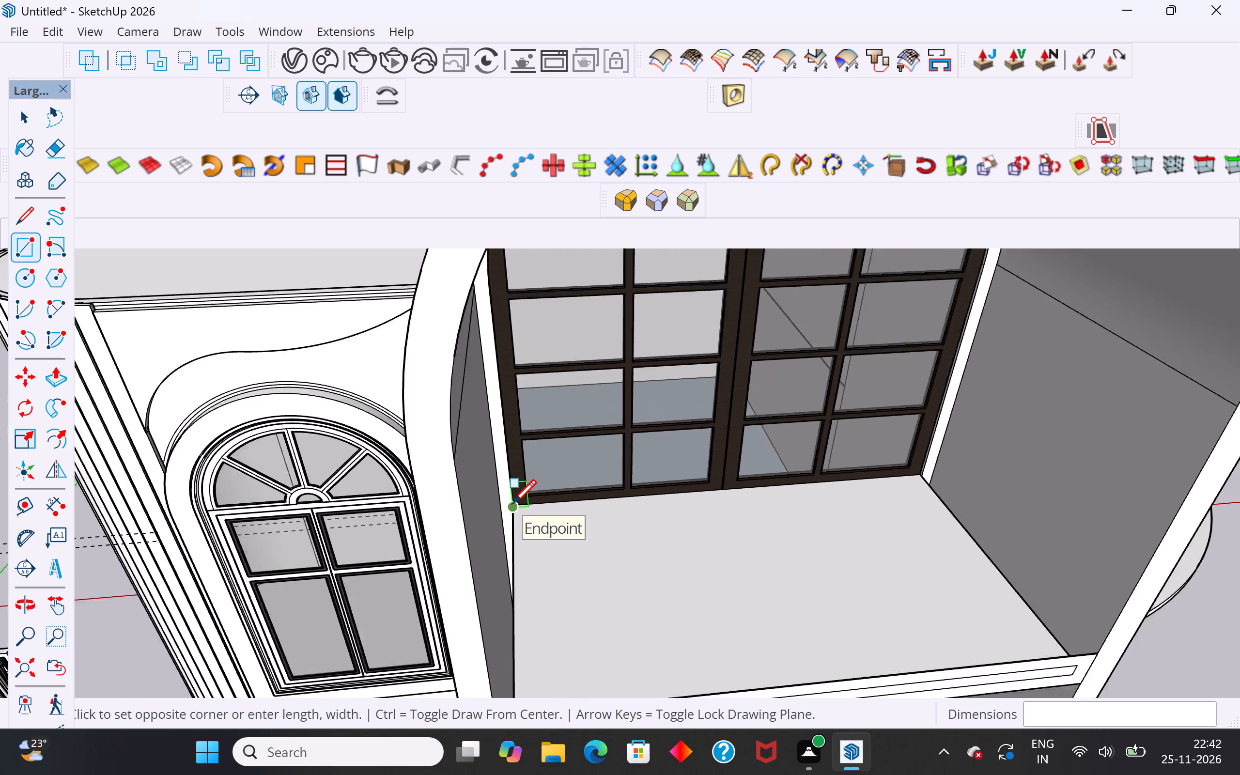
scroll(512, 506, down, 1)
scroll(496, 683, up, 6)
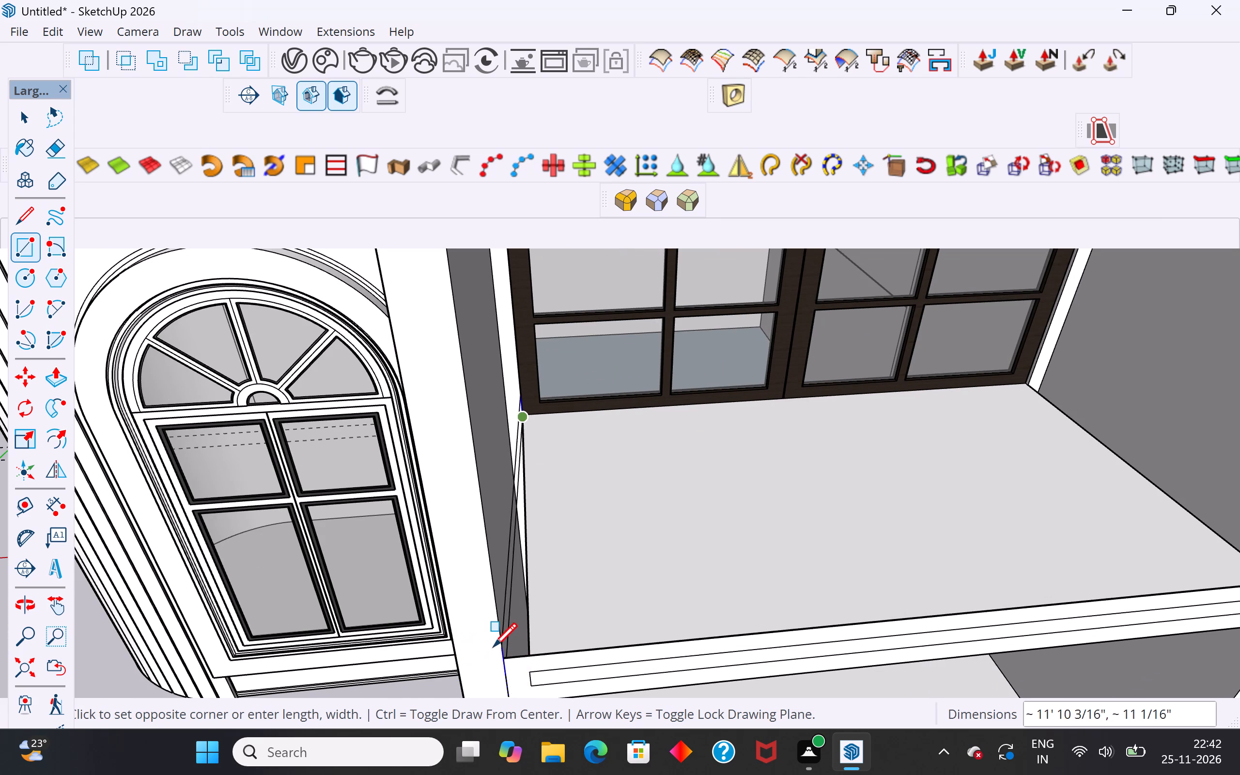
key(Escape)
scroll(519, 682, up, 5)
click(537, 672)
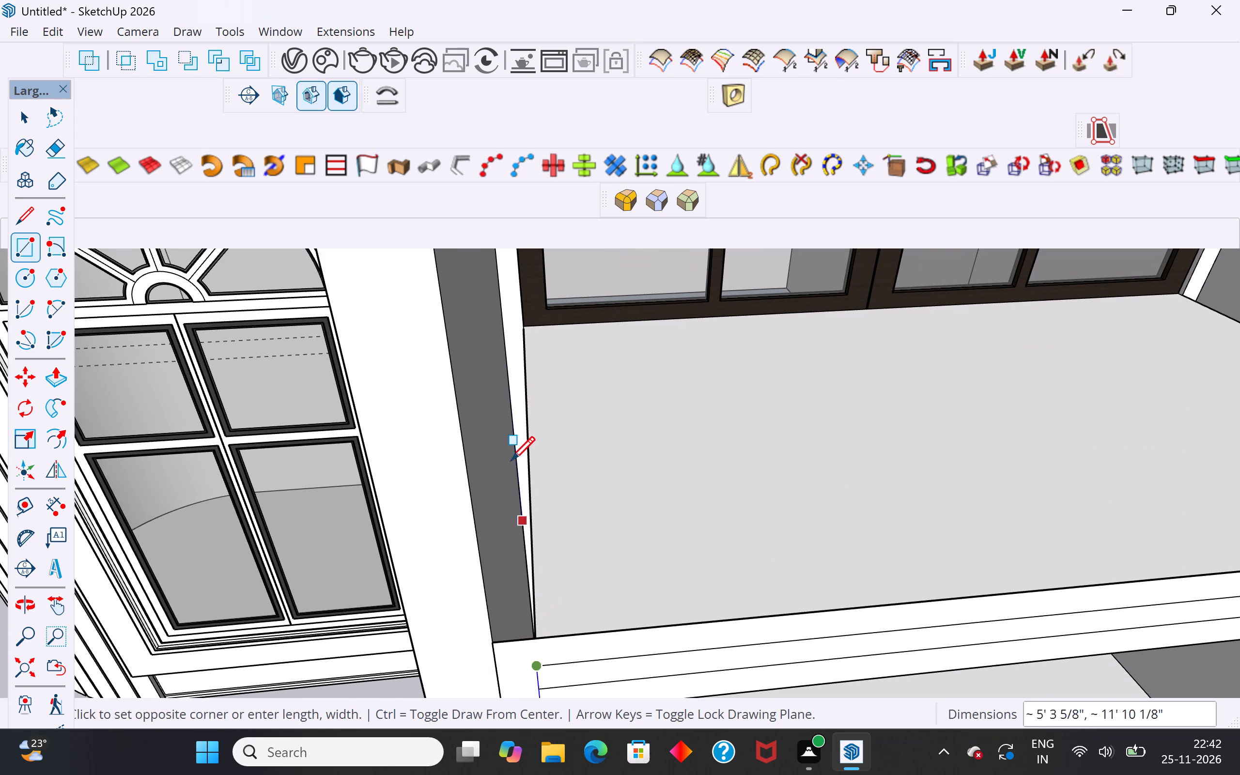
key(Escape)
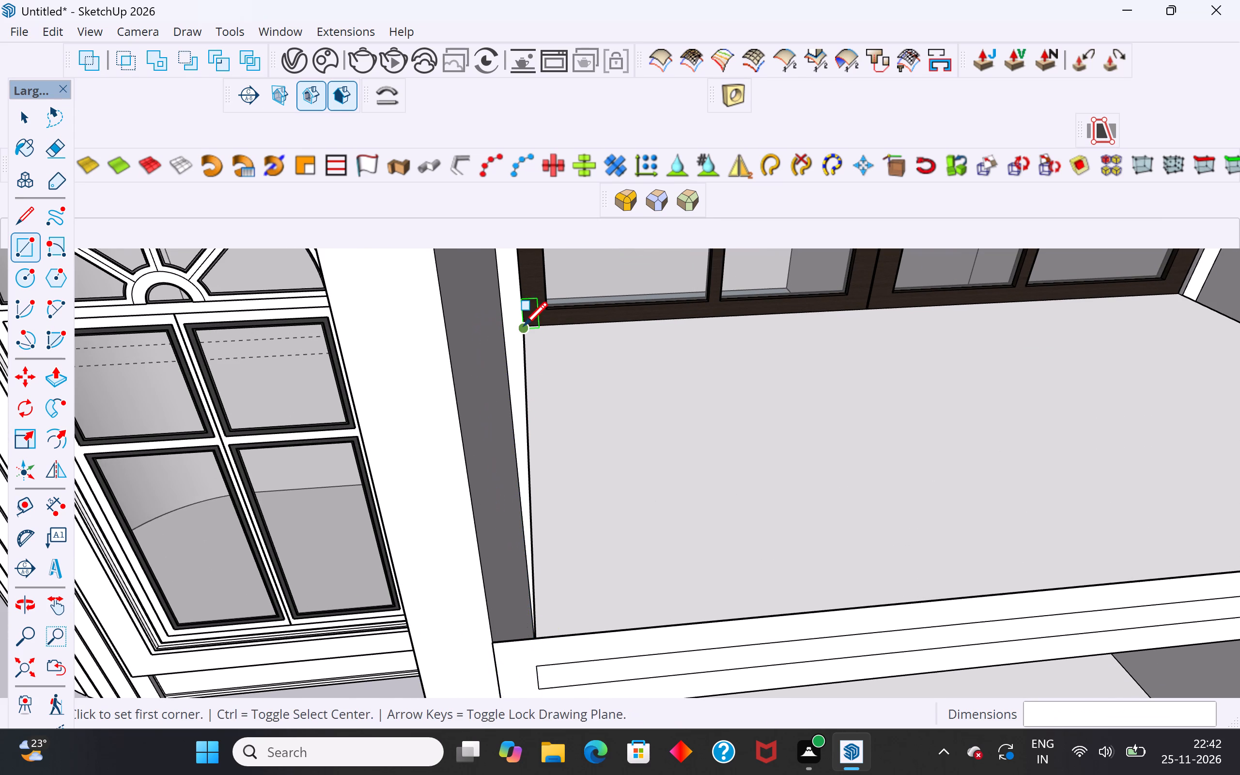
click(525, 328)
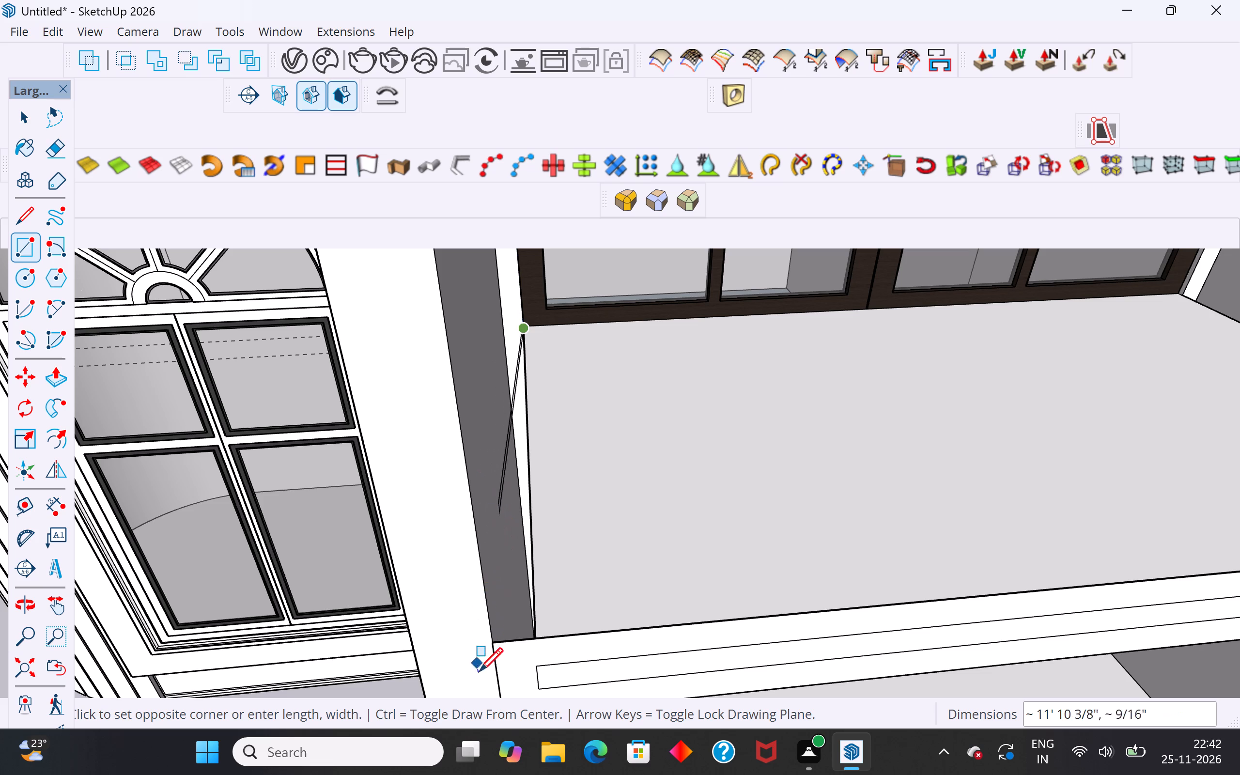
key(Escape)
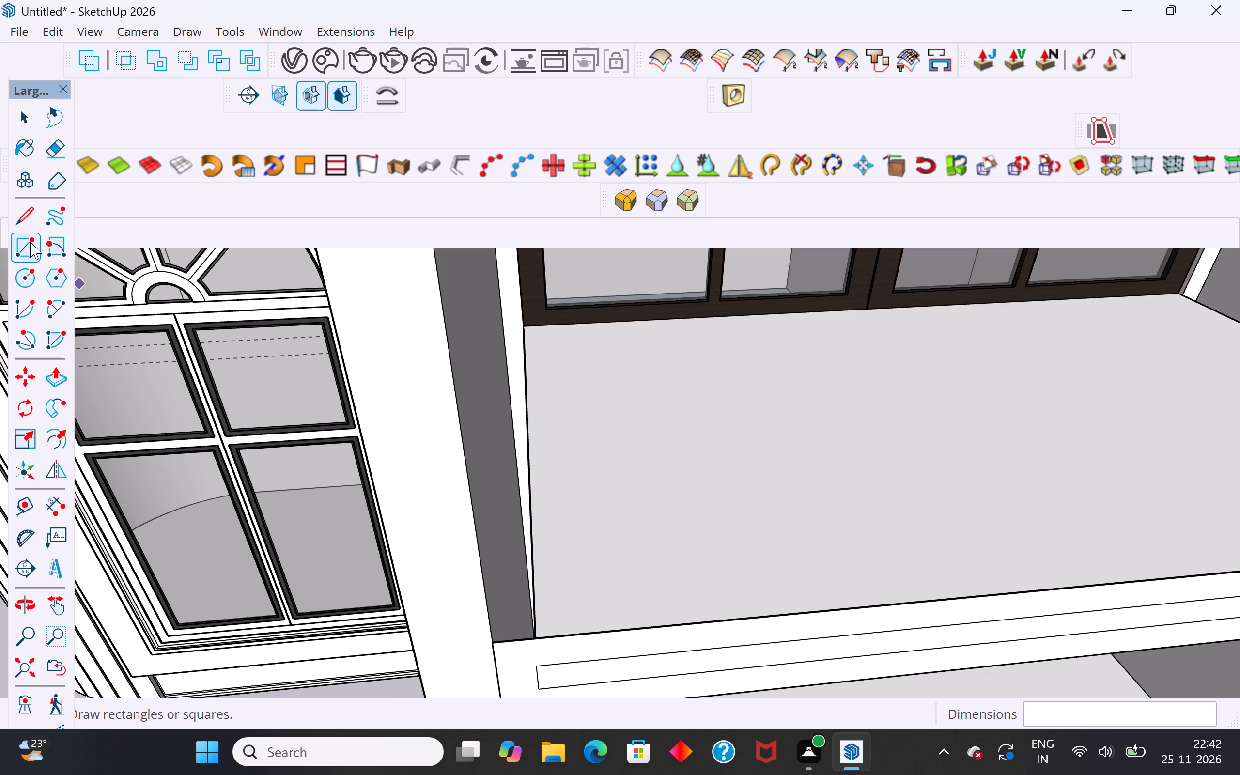
Close the slab's gap on the arched side wing's side with a 6 5/8" line and an 11' 10" by 6 5/8" rectangle.
click(26, 215)
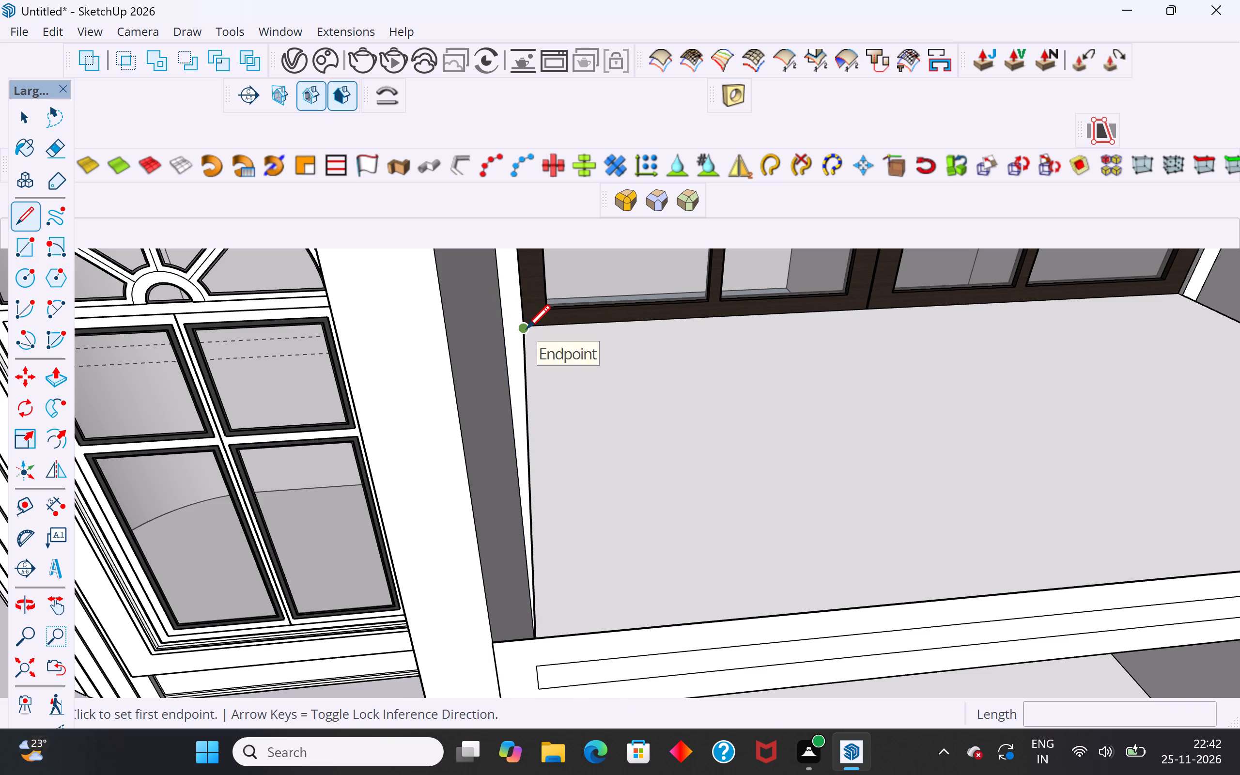
click(524, 326)
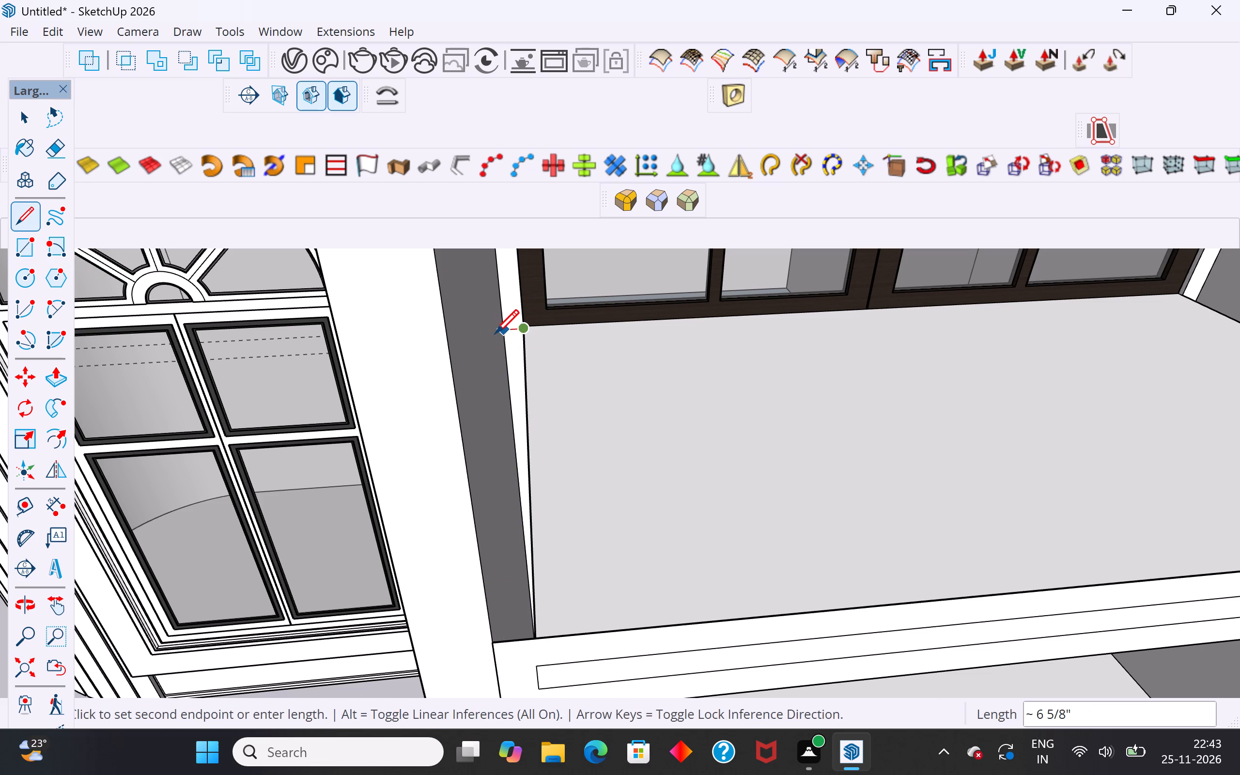
scroll(498, 334, up, 9)
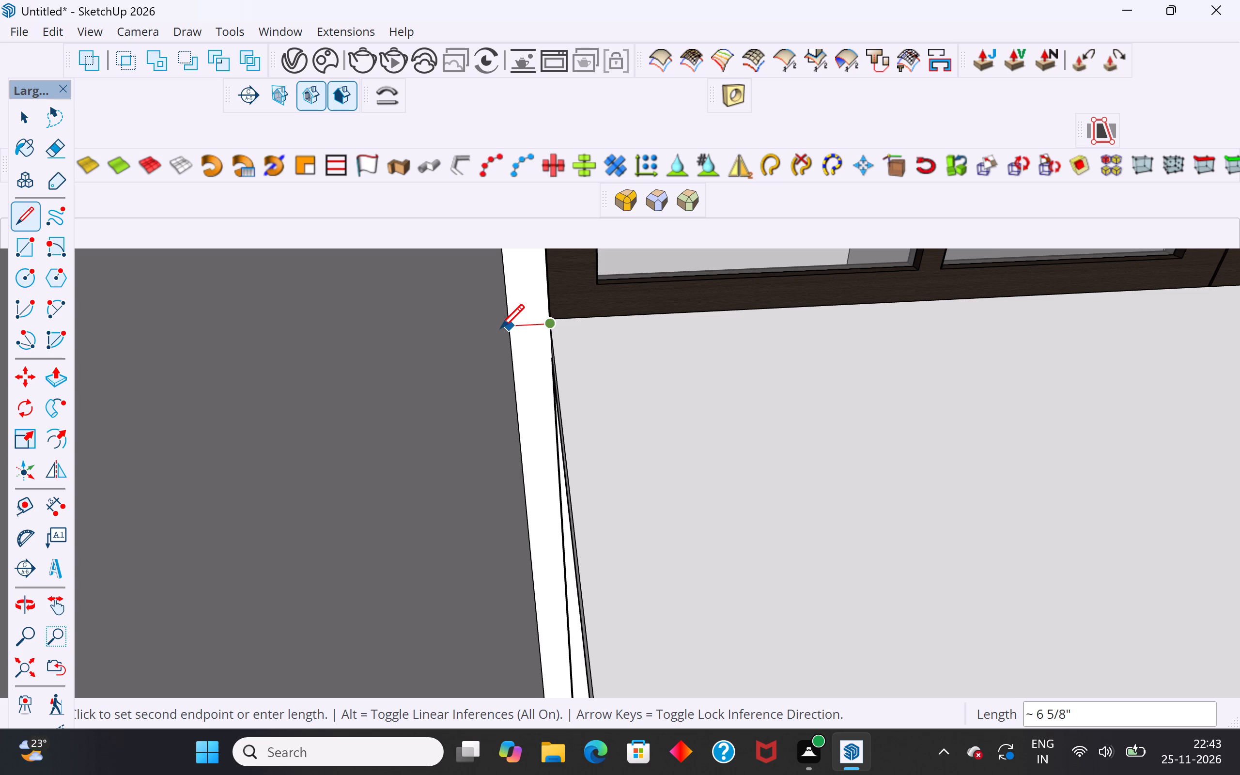
click(500, 330)
key(Escape)
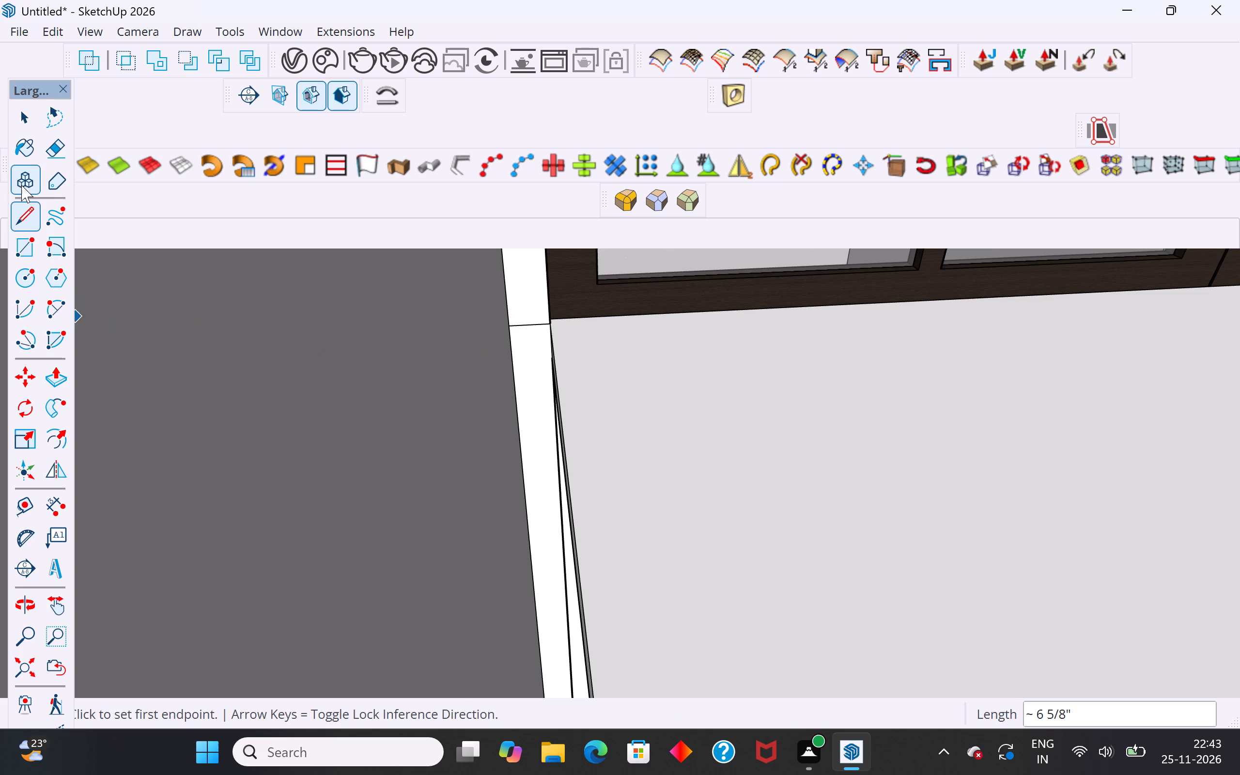
click(24, 255)
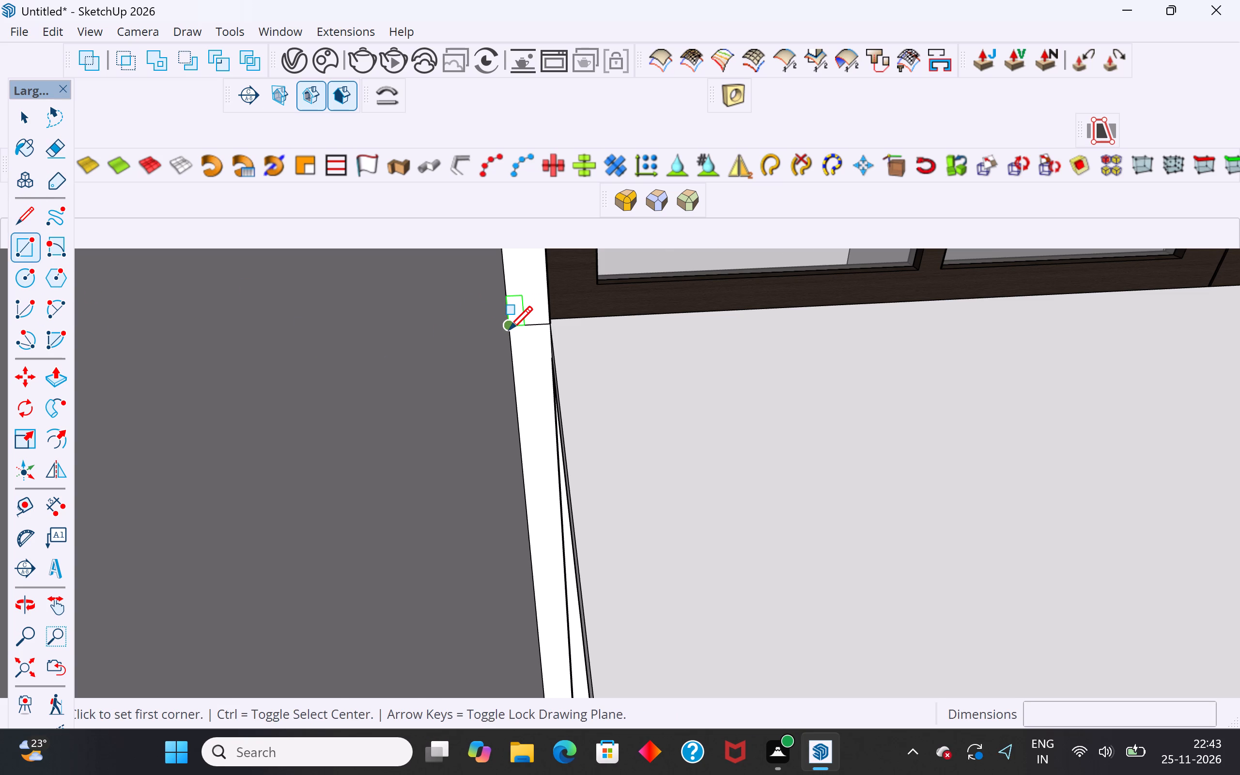
click(509, 332)
scroll(510, 332, down, 8)
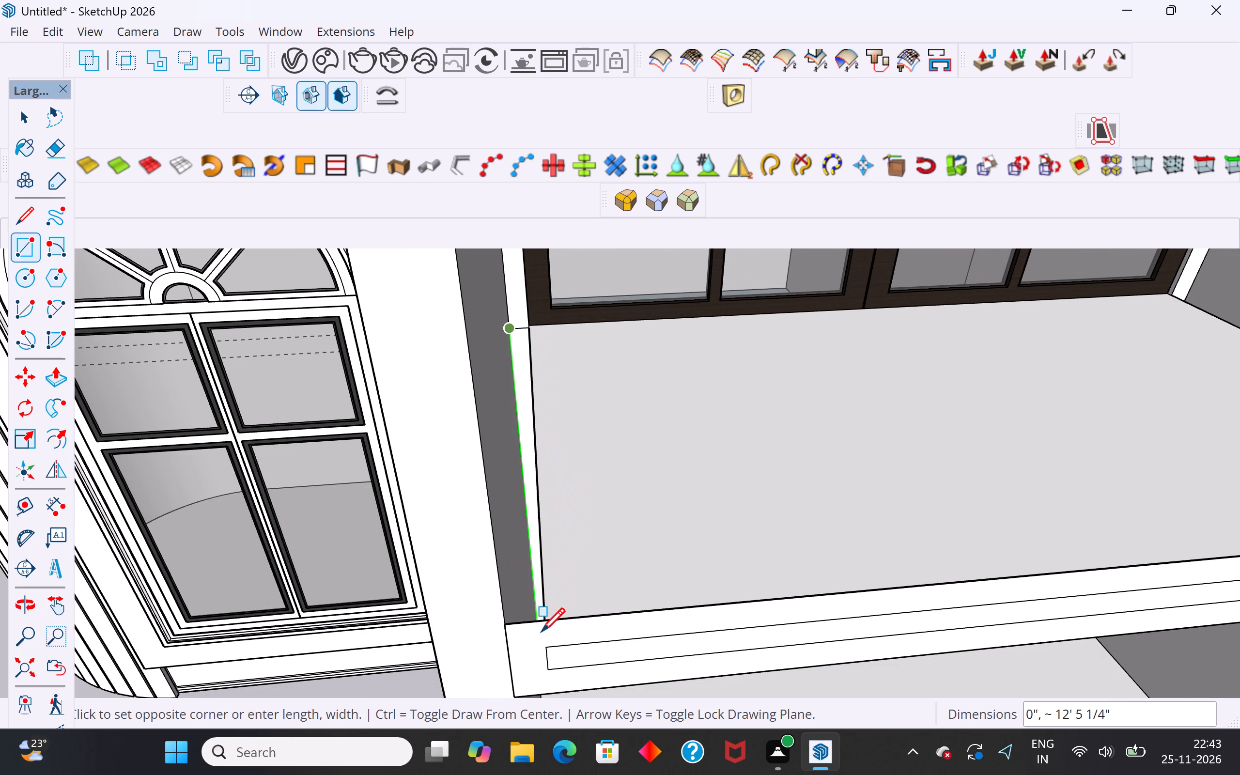
click(547, 642)
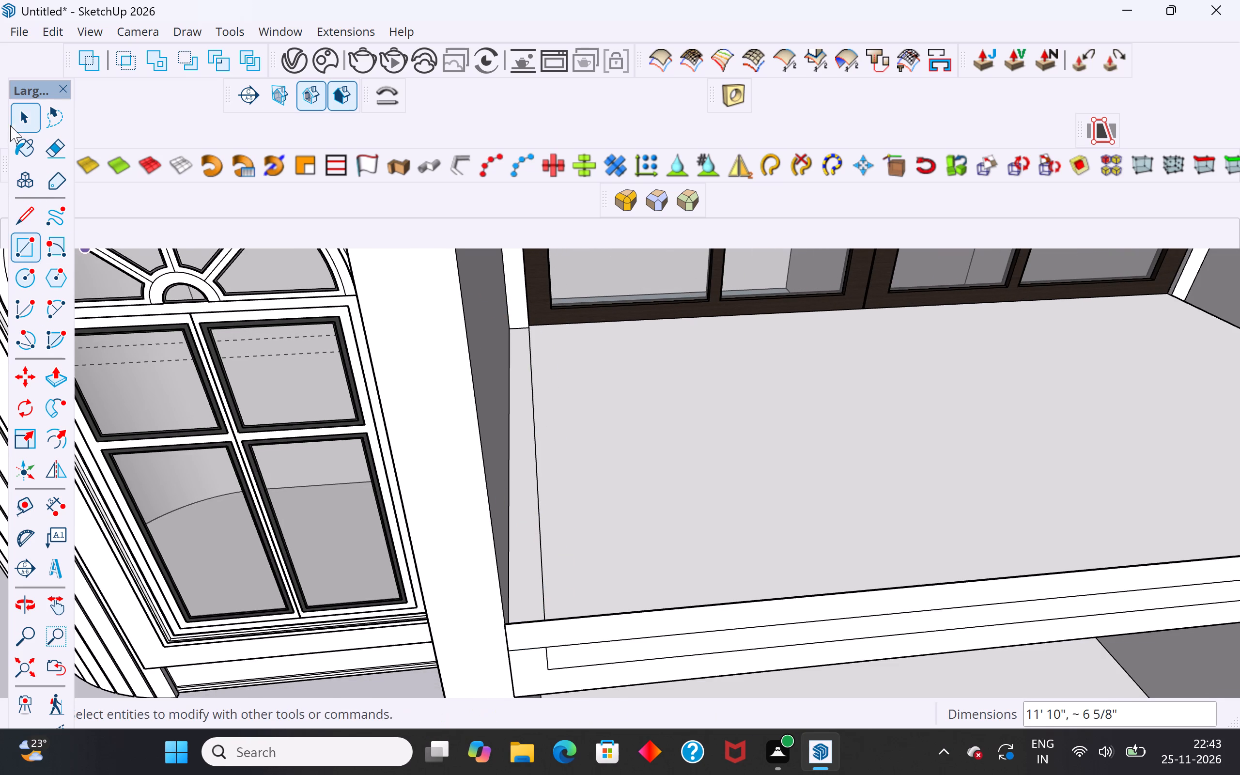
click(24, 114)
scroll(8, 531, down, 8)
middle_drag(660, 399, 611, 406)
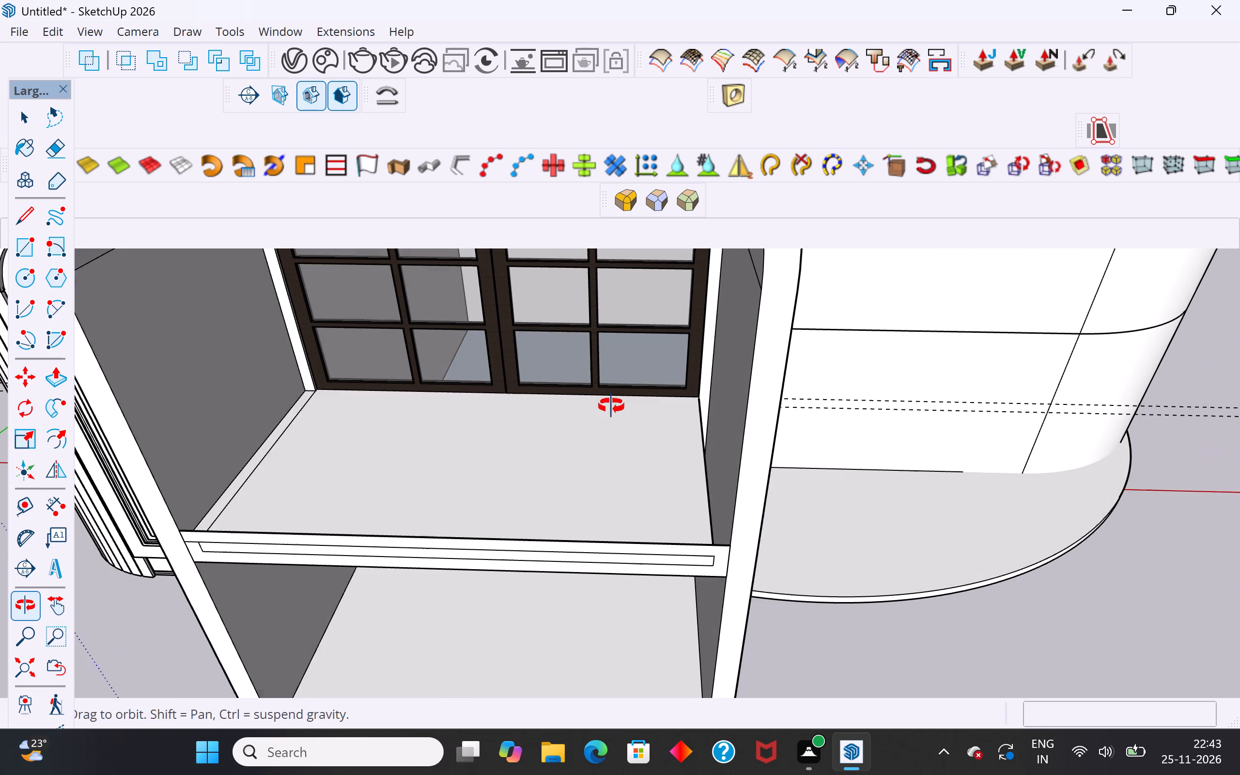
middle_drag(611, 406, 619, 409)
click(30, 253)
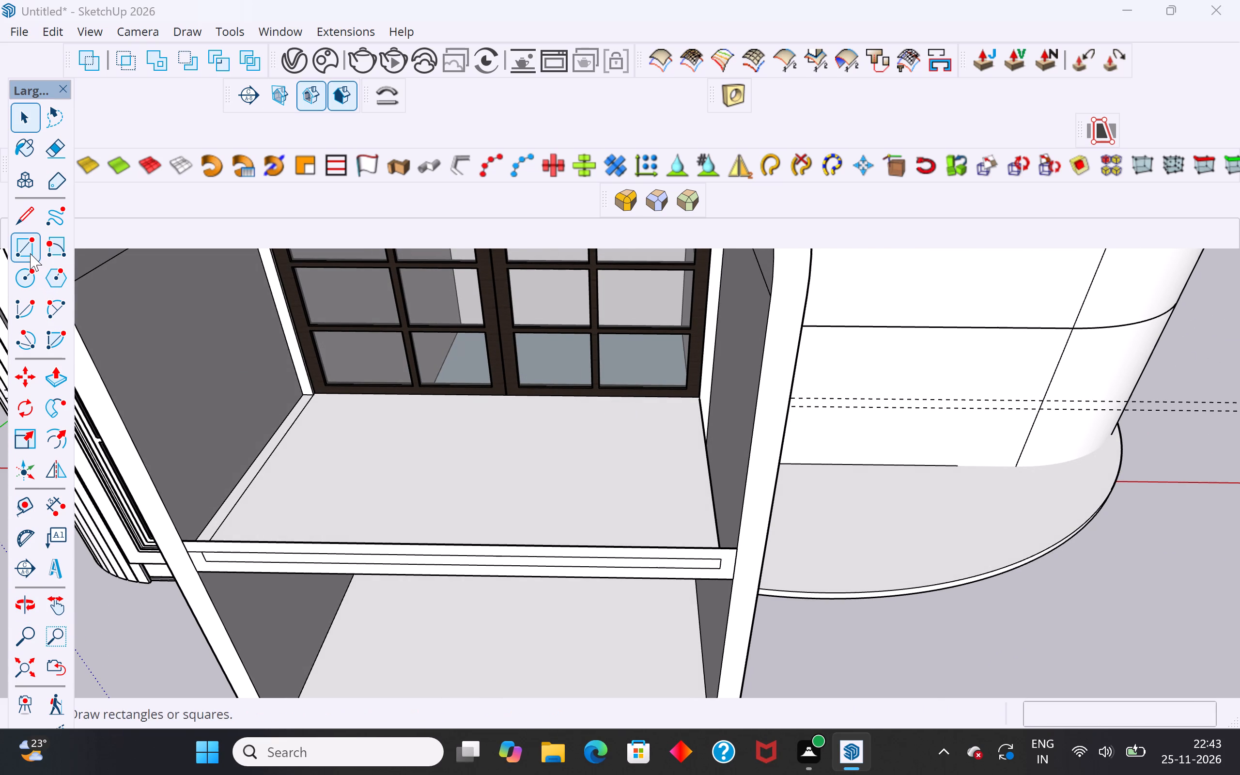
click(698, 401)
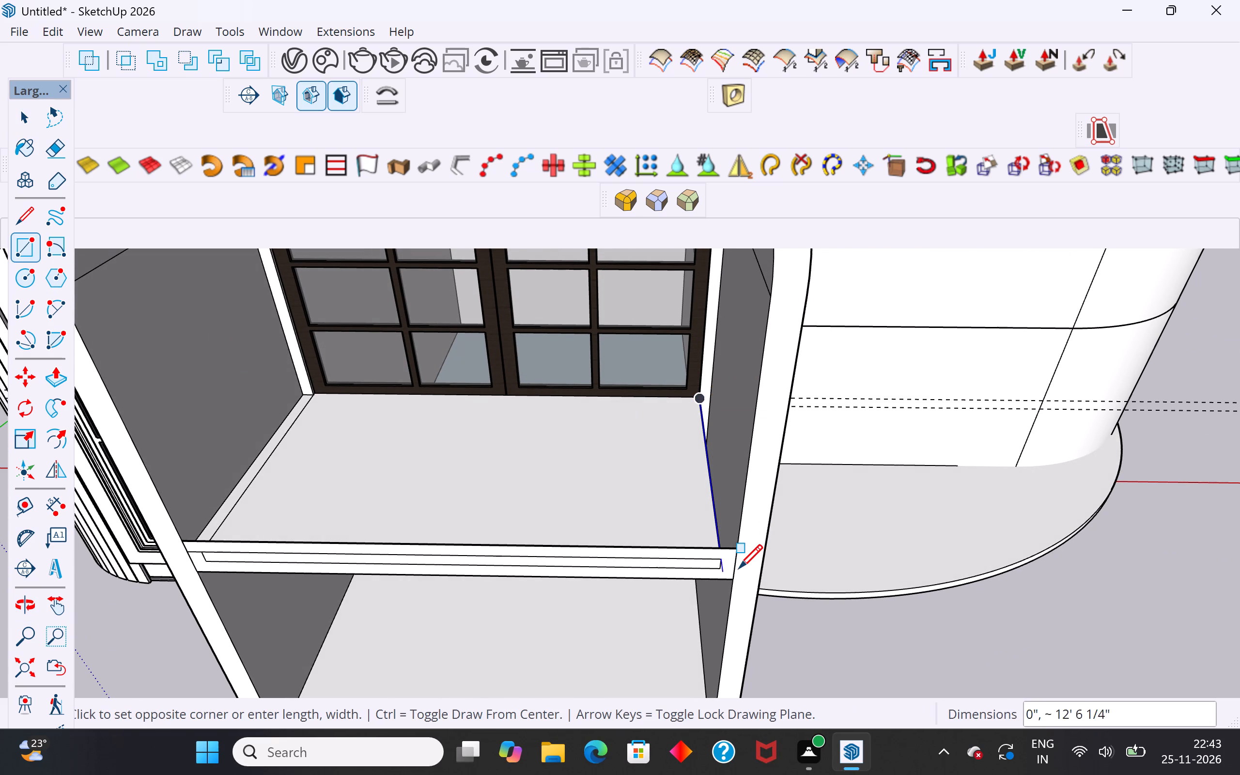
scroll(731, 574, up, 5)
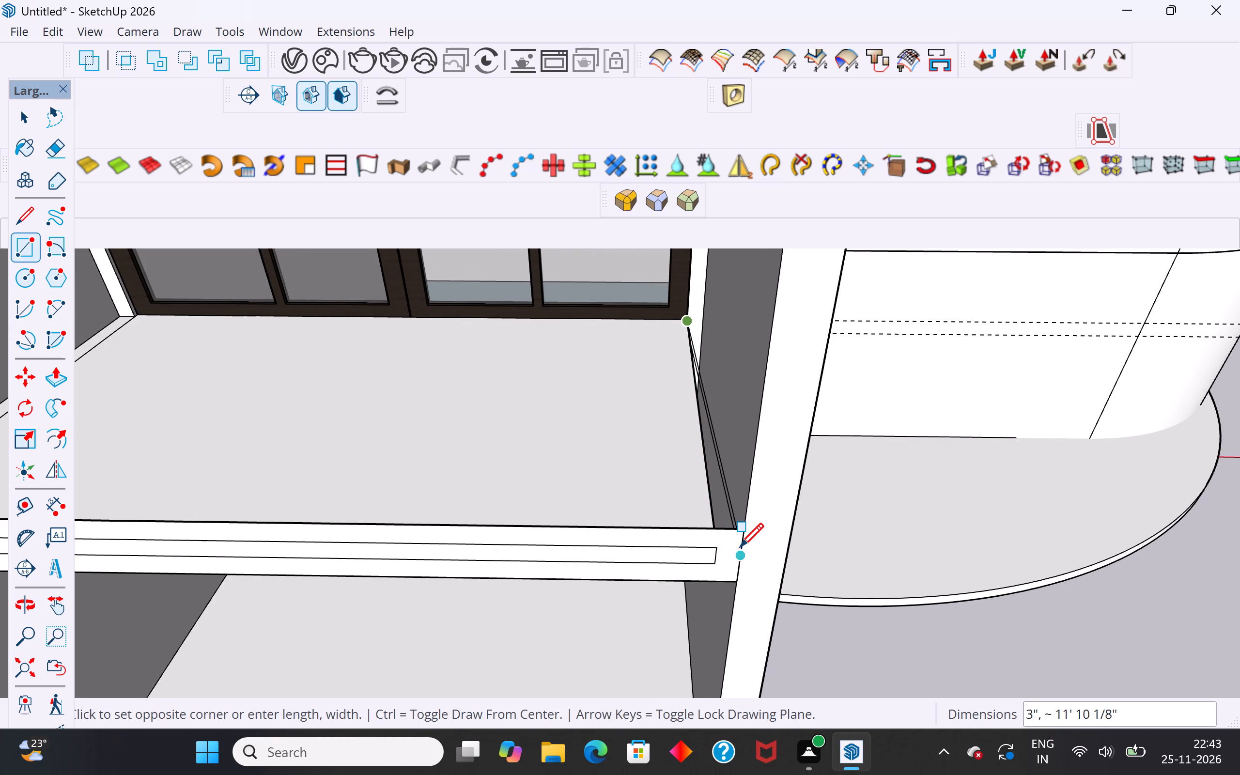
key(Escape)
Close the slab's opposite side gap with a 6 5/8" line at the window jamb and an 11' 10" by 6 5/8" rectangle.
click(27, 211)
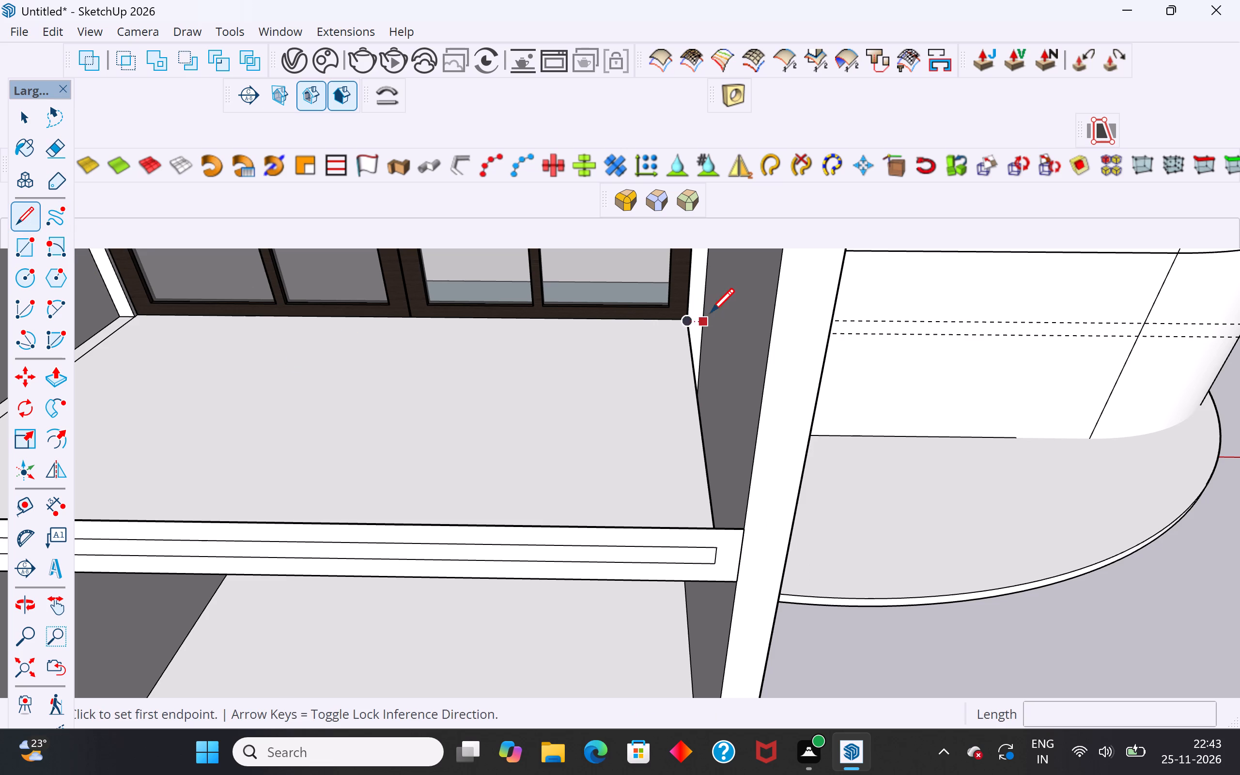
click(687, 321)
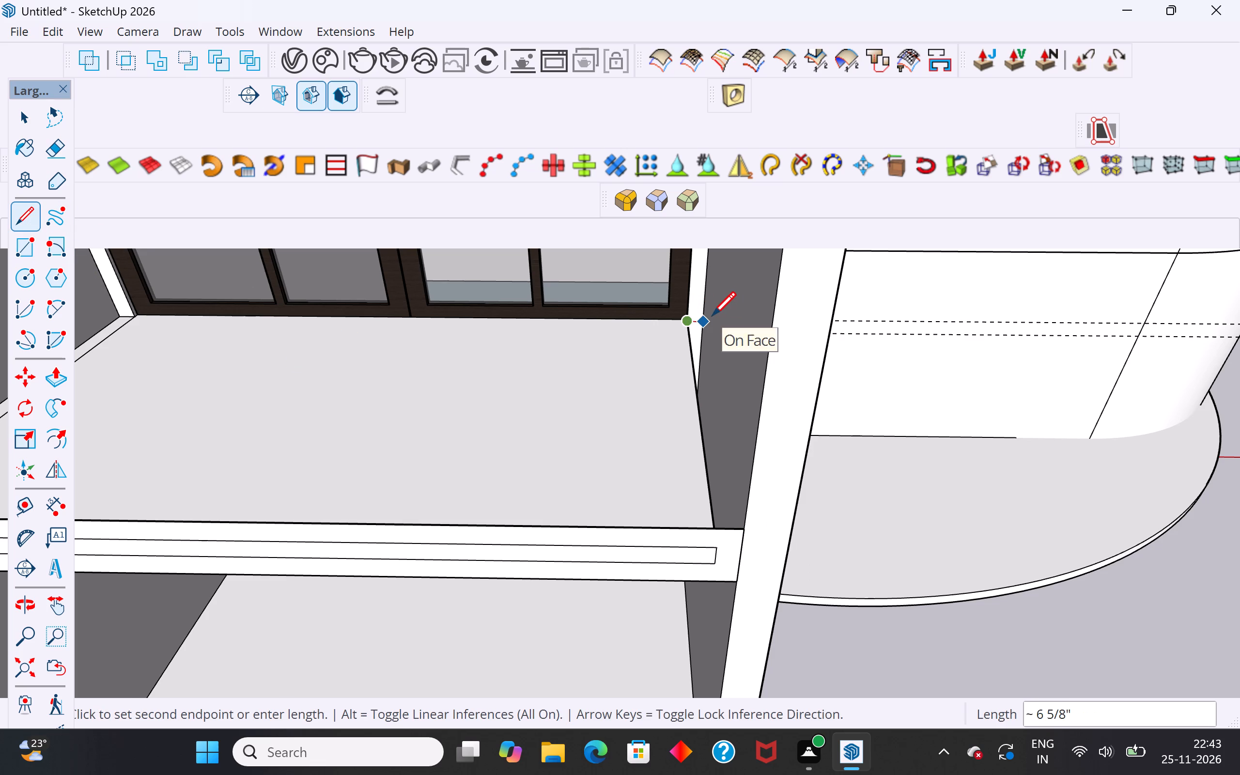
click(712, 318)
click(24, 246)
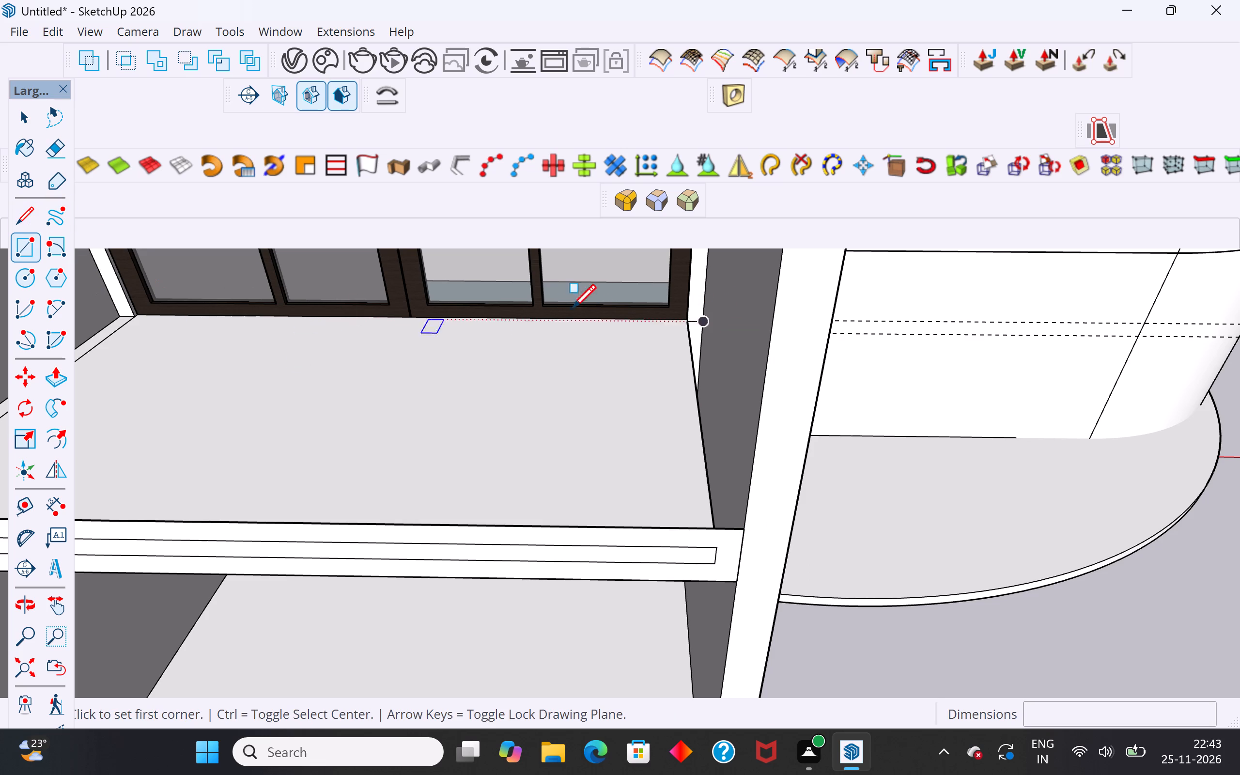
click(706, 320)
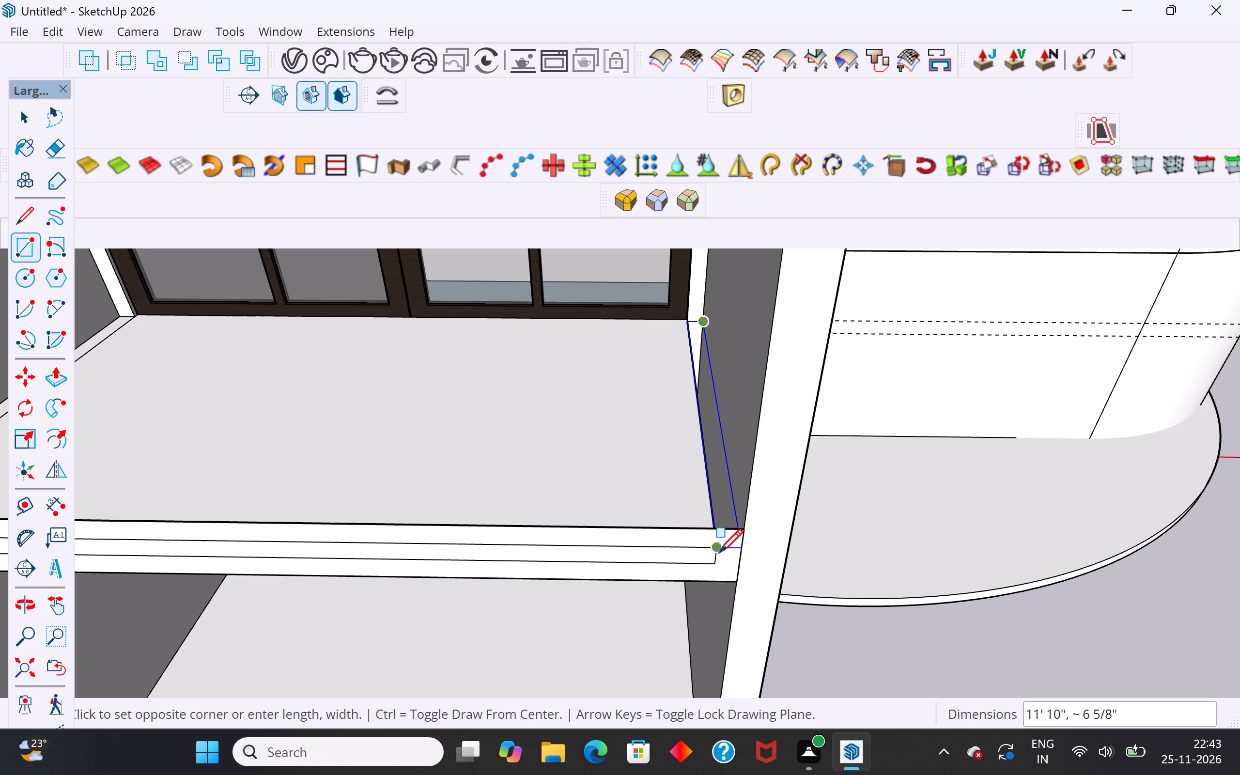
click(719, 555)
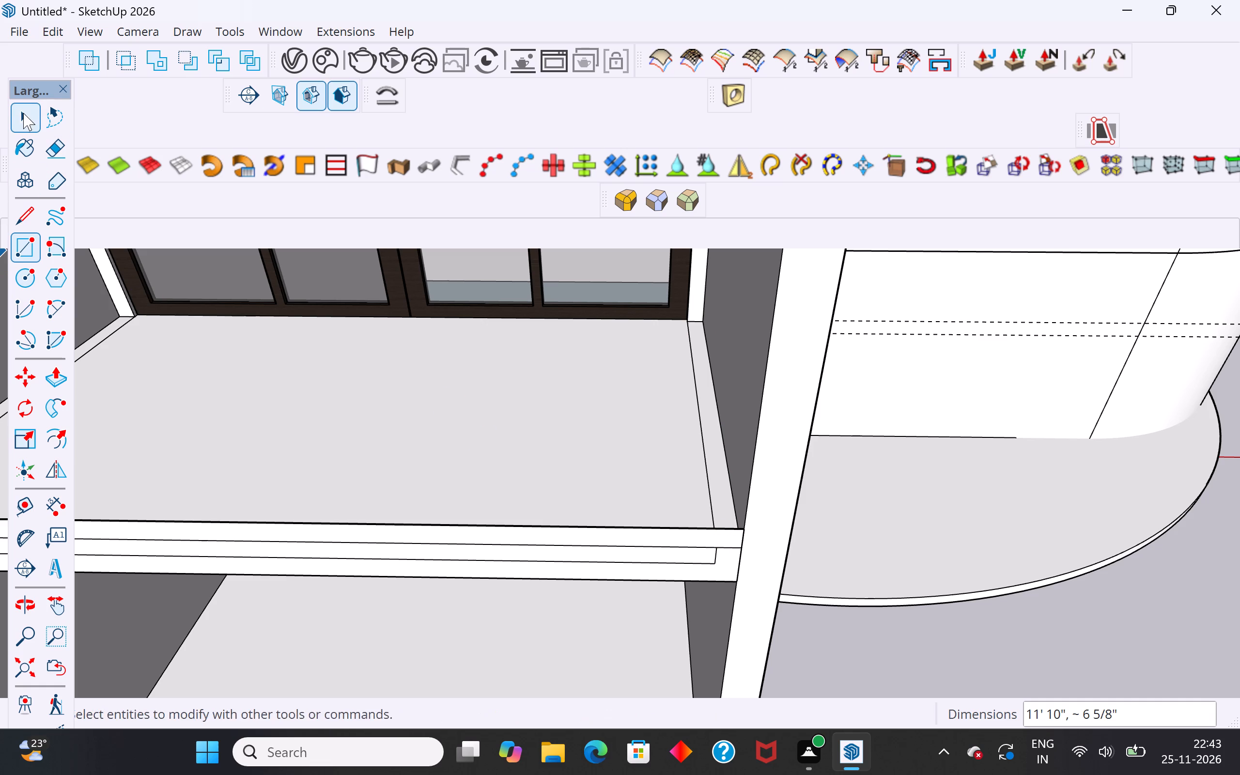
Delete the seam edges between the slab's top face and the filler strips on both sides.
click(23, 113)
click(842, 633)
scroll(688, 433, up, 3)
click(702, 446)
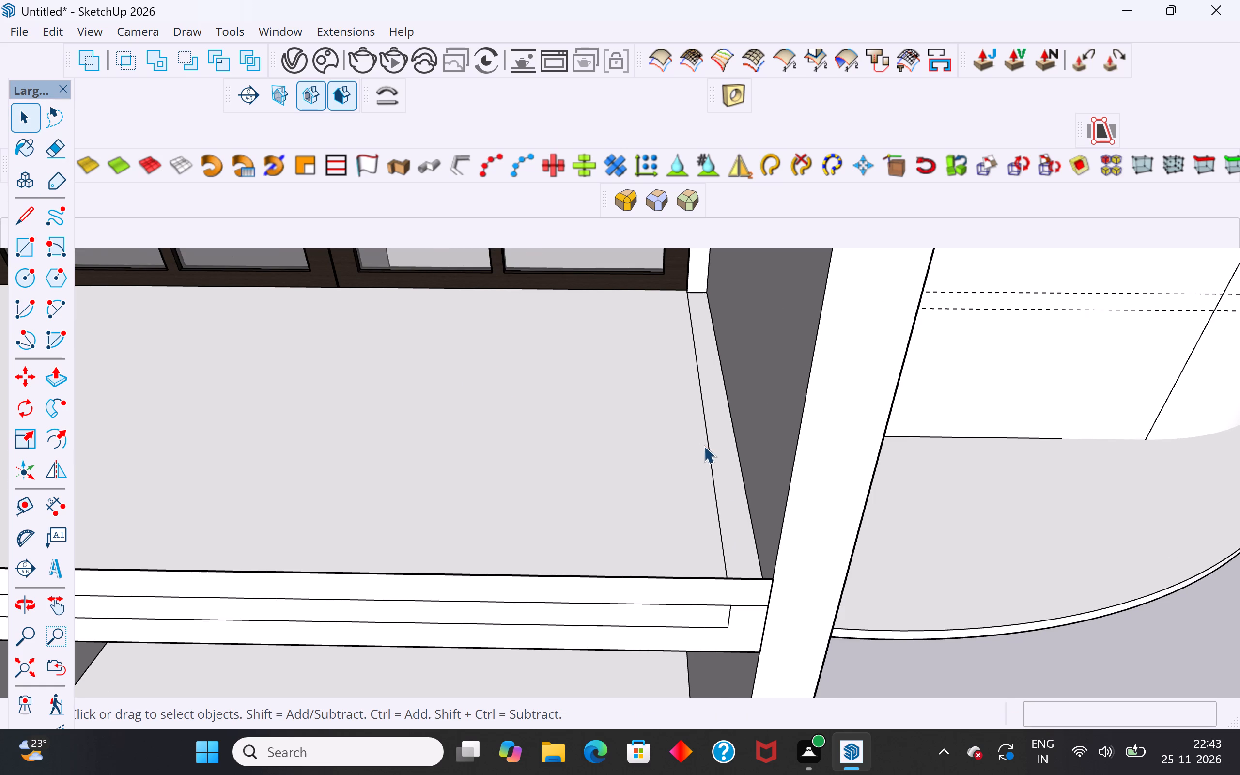
click(711, 440)
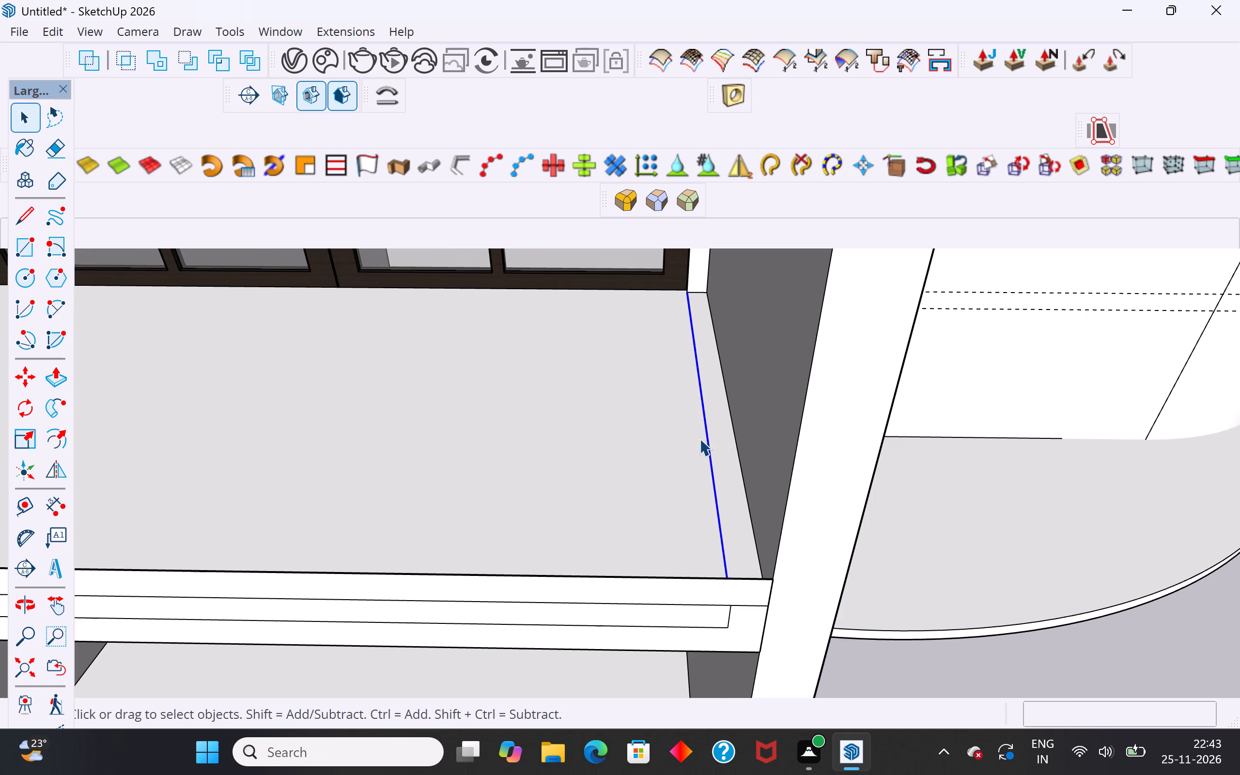
key(Delete)
scroll(776, 446, down, 9)
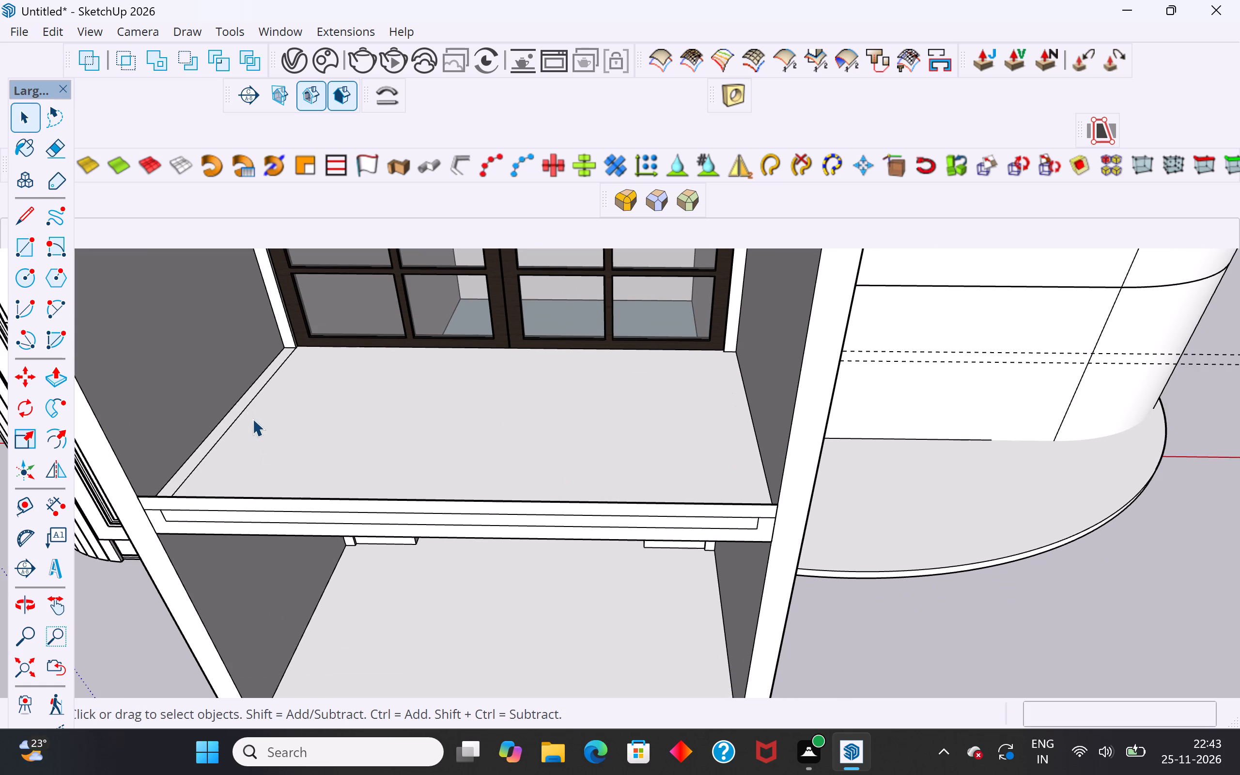
click(243, 410)
key(Delete)
Examine the corner where the slab's top meets the dark window frame, the jamb and the side wall.
scroll(719, 328, up, 5)
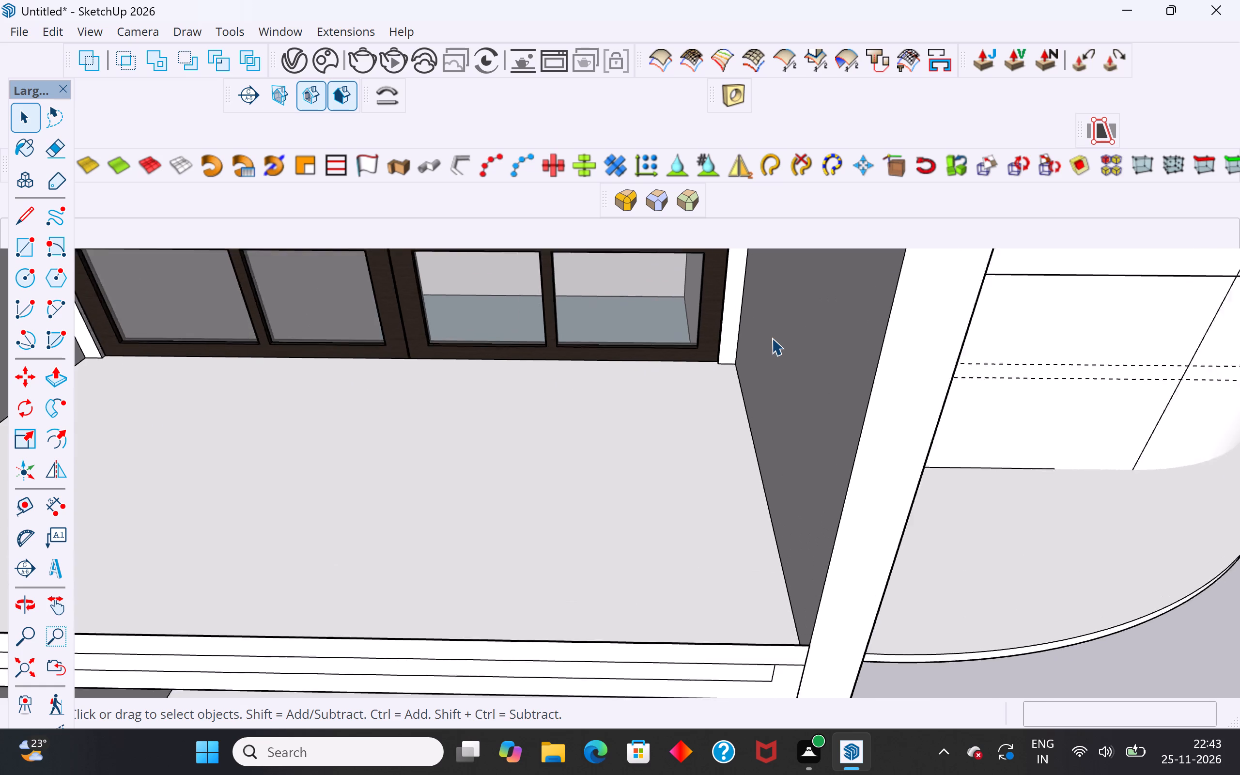
scroll(772, 338, up, 4)
scroll(770, 338, down, 1)
scroll(745, 338, up, 12)
middle_drag(725, 385, 649, 444)
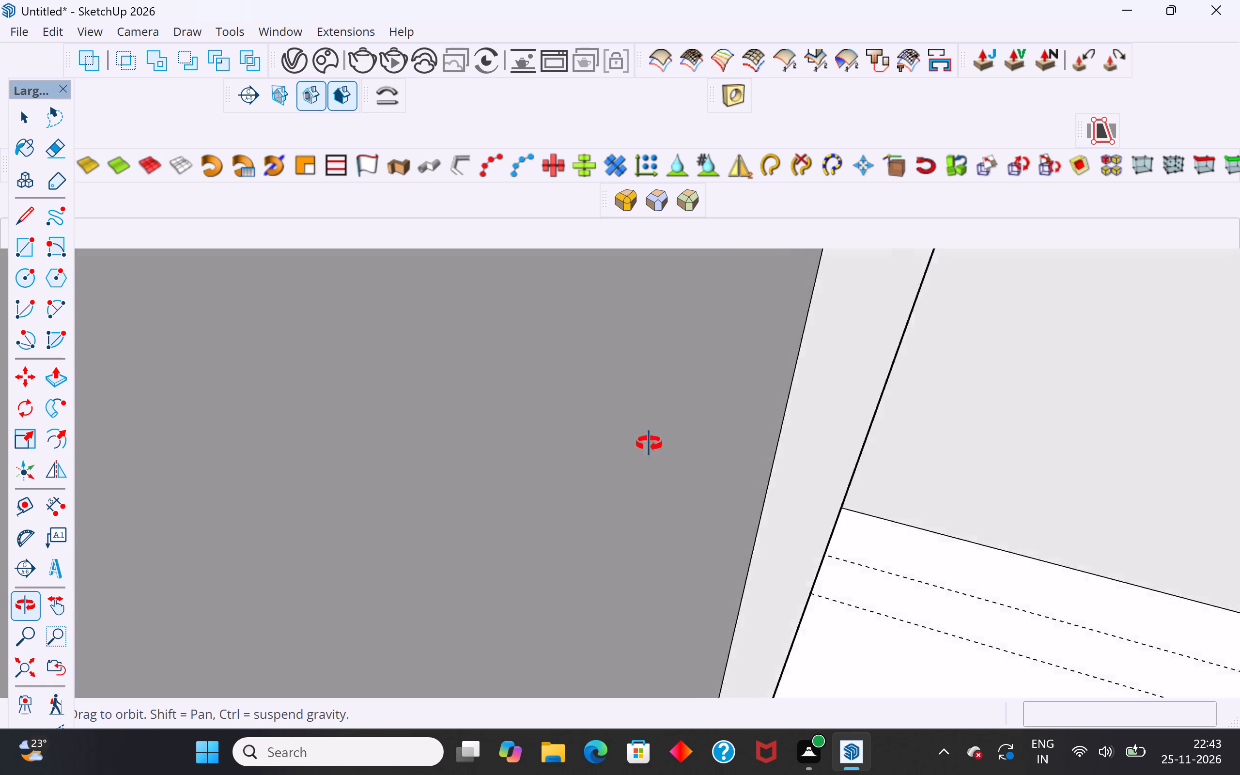
middle_drag(649, 444, 785, 517)
scroll(785, 517, up, 1)
scroll(760, 500, down, 9)
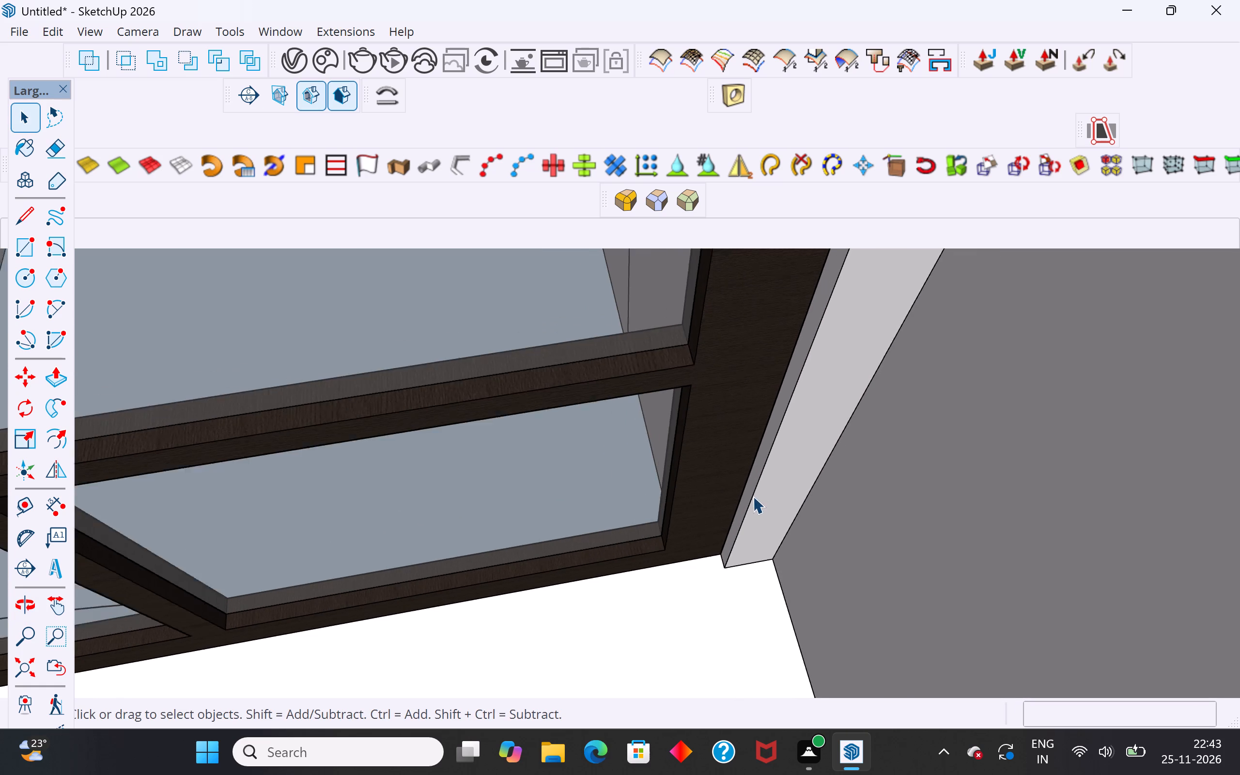
scroll(753, 496, down, 2)
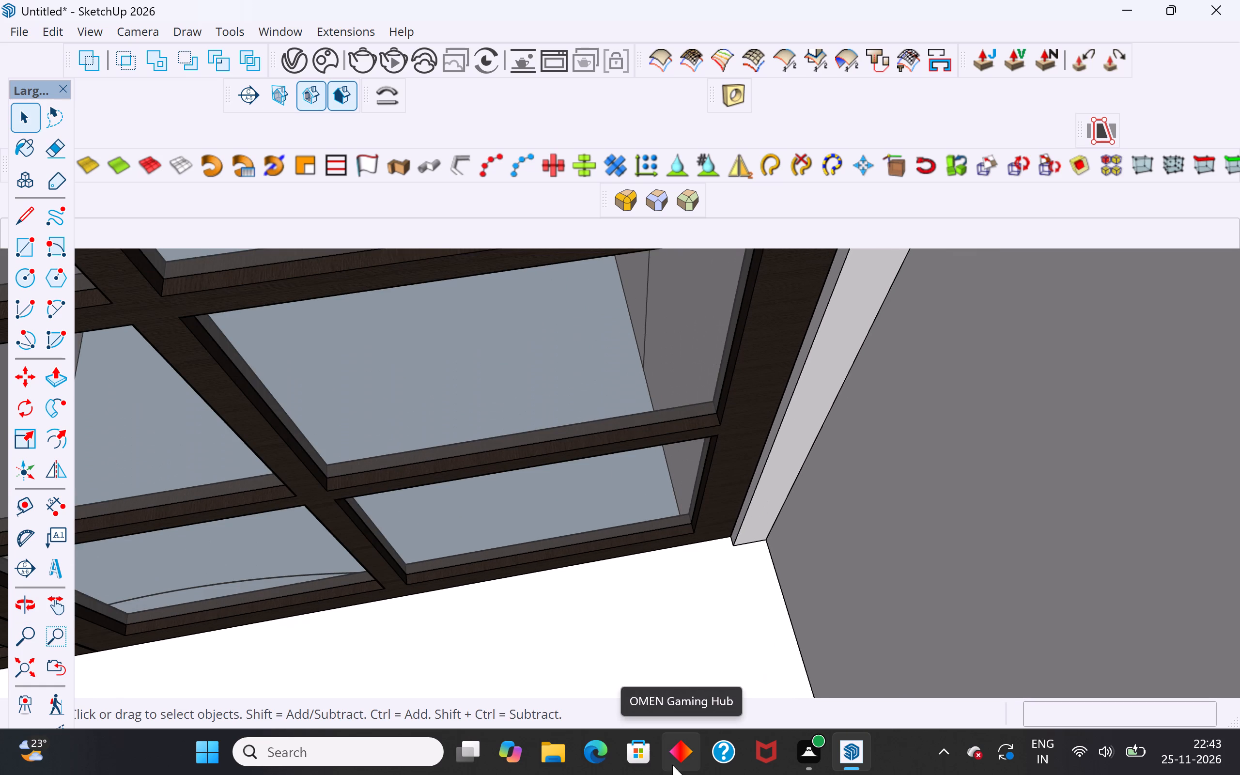
scroll(592, 689, down, 5)
scroll(593, 604, down, 5)
scroll(876, 417, down, 1)
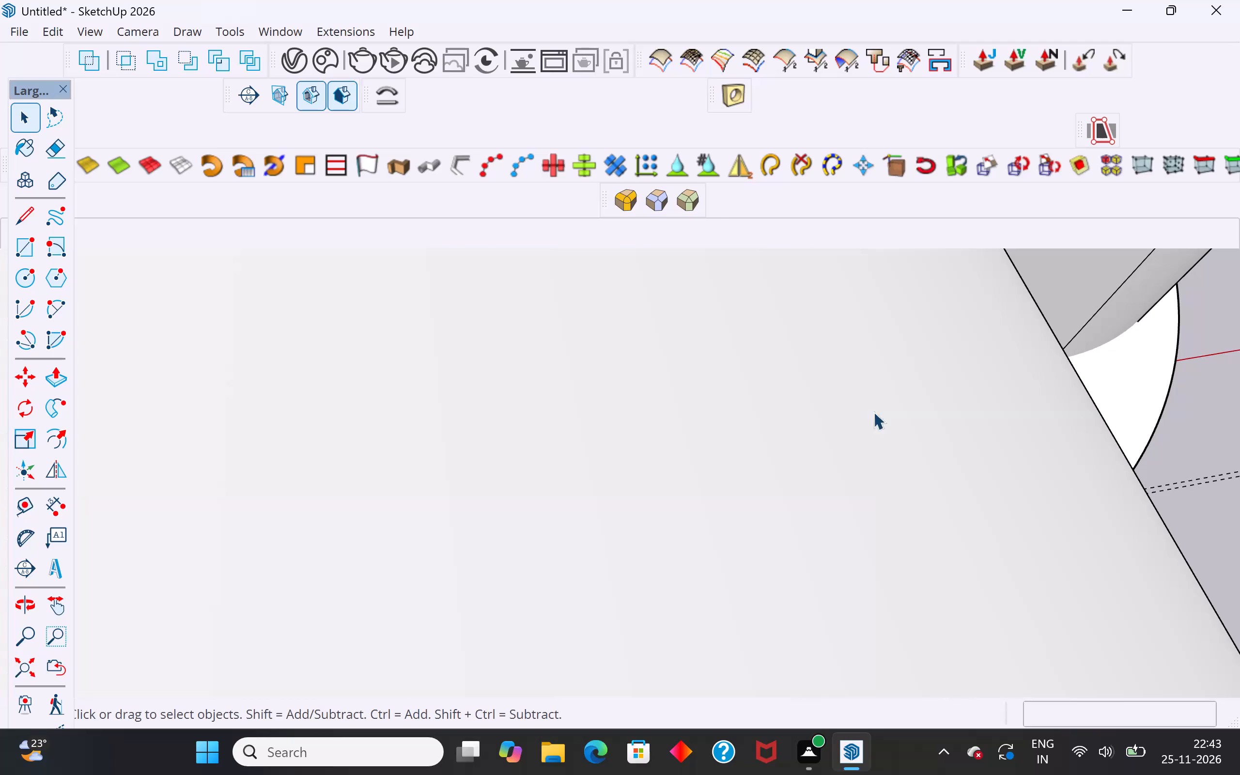
Zoom to the full model extents and examine the building's front facade.
click(23, 662)
scroll(540, 298, up, 1)
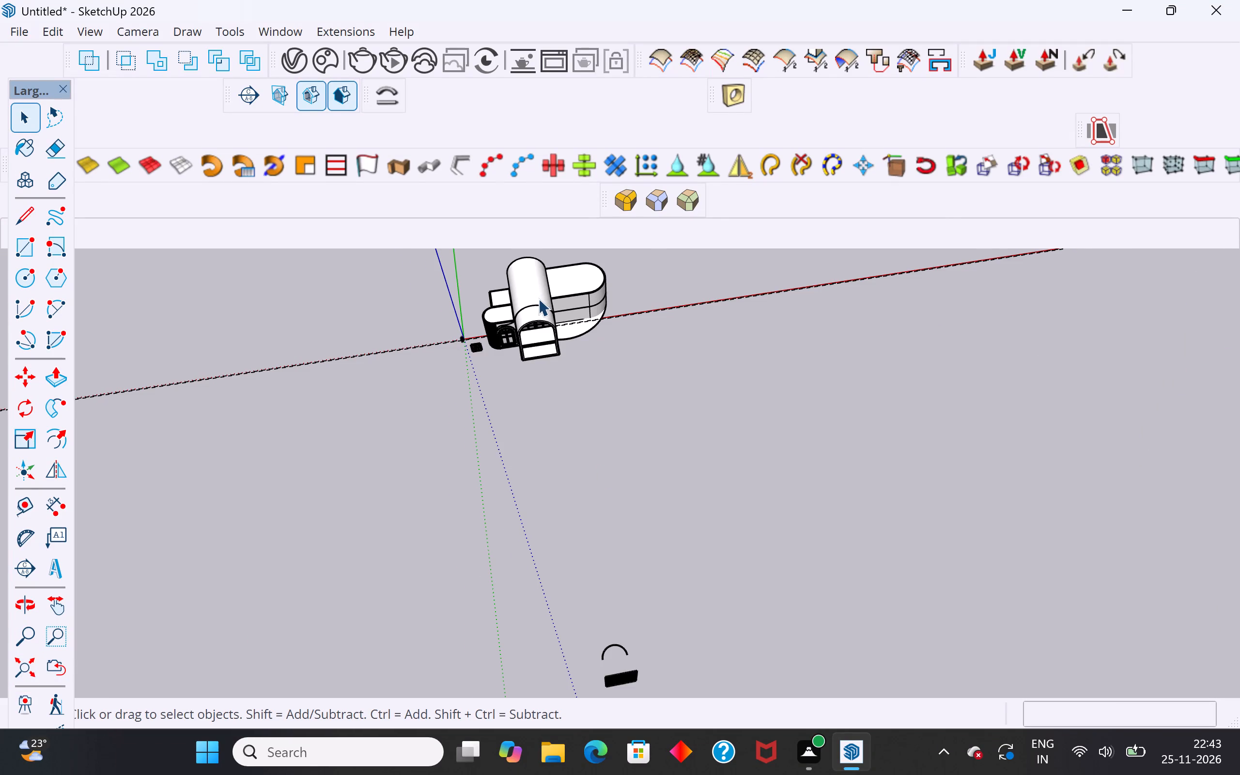
scroll(538, 298, up, 5)
middle_drag(537, 330, 473, 162)
scroll(579, 341, up, 4)
middle_drag(570, 390, 570, 289)
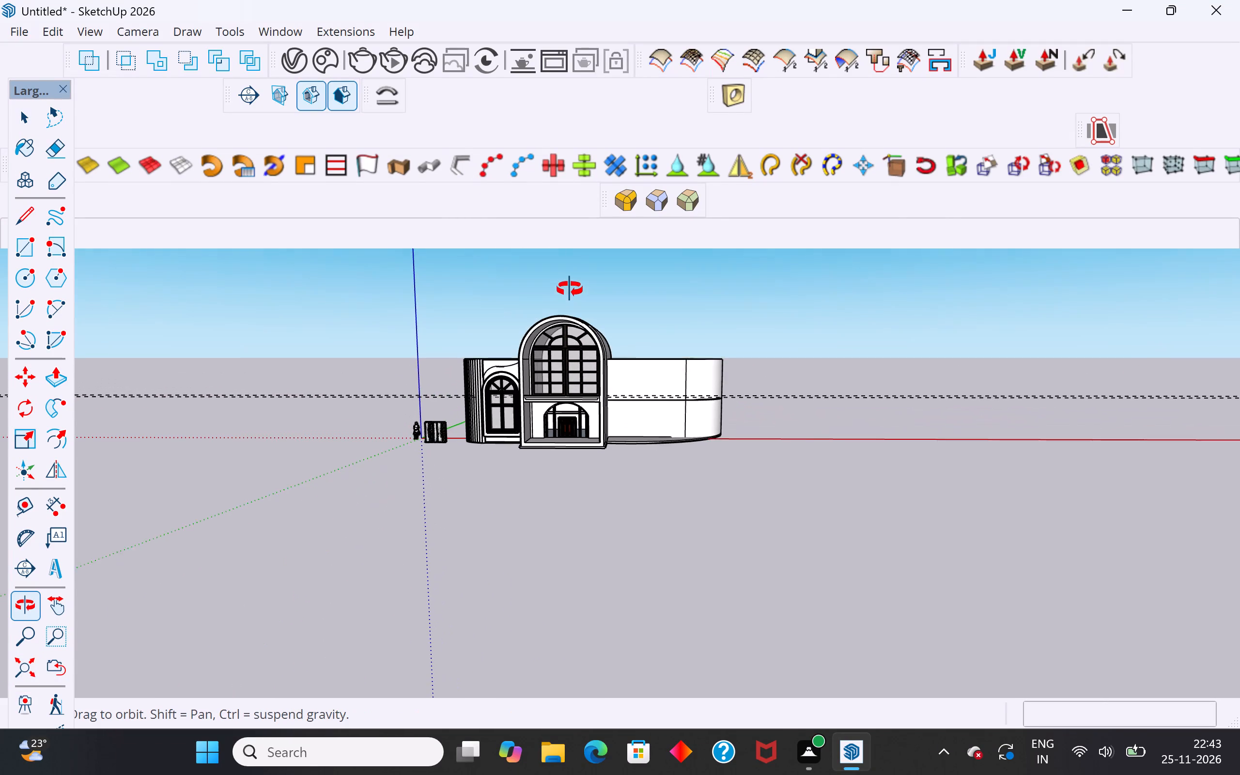
middle_drag(570, 289, 585, 294)
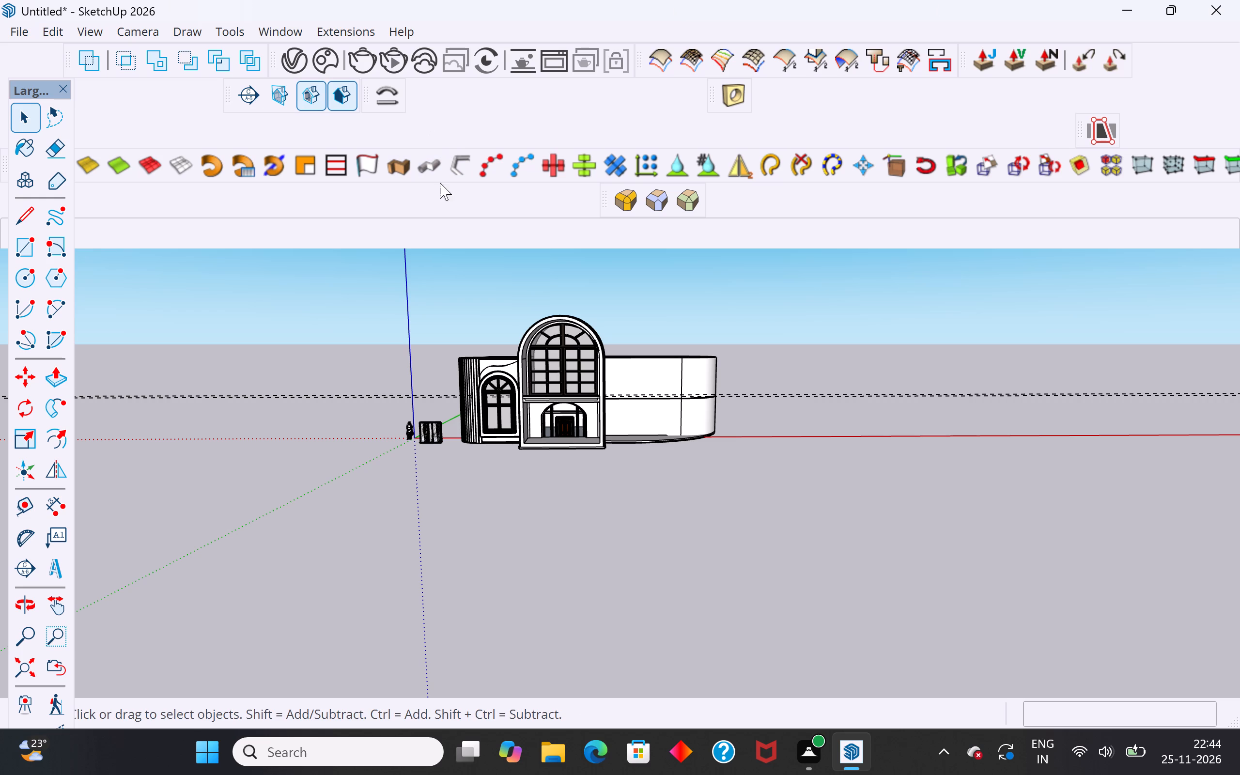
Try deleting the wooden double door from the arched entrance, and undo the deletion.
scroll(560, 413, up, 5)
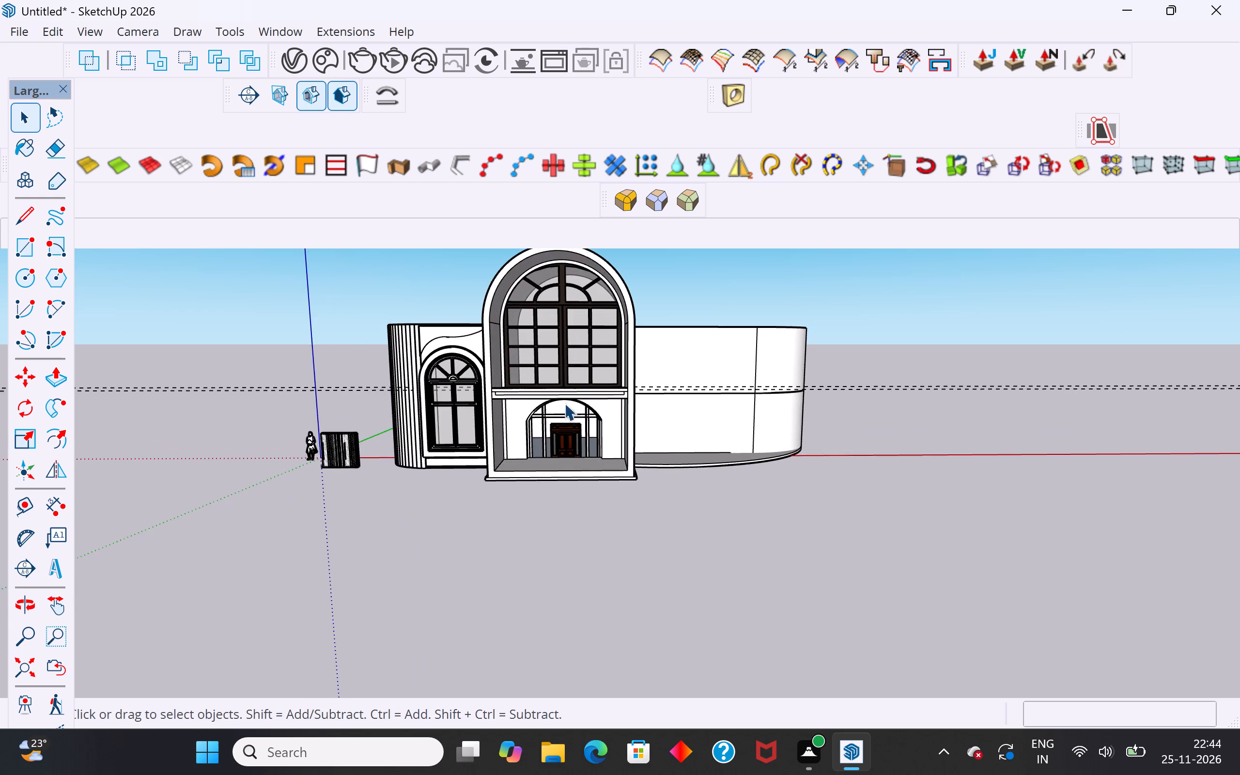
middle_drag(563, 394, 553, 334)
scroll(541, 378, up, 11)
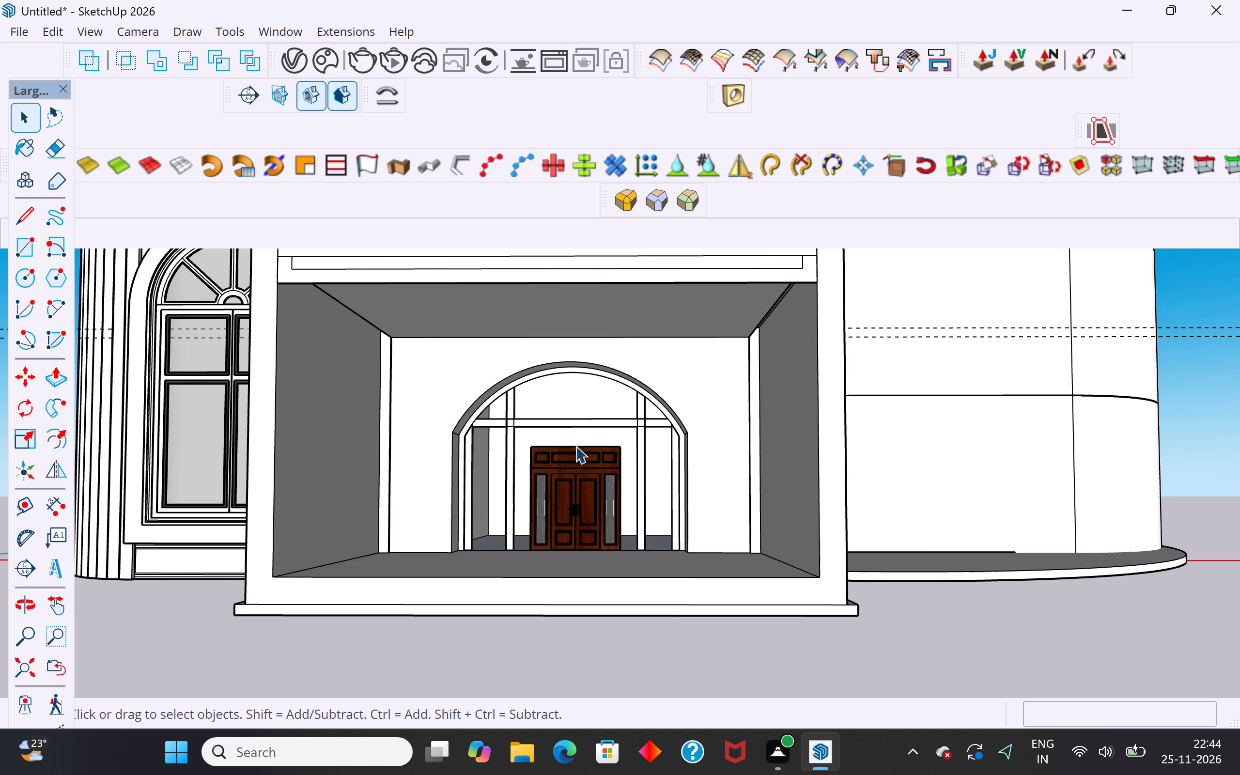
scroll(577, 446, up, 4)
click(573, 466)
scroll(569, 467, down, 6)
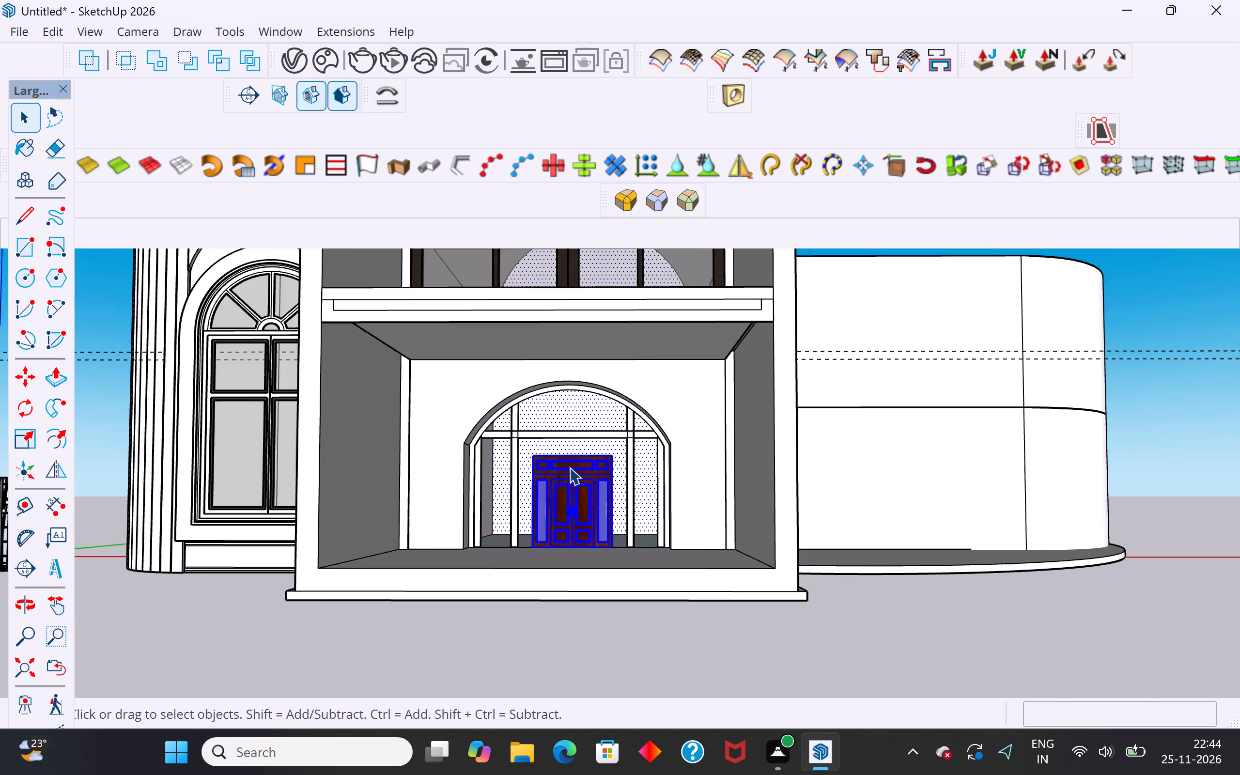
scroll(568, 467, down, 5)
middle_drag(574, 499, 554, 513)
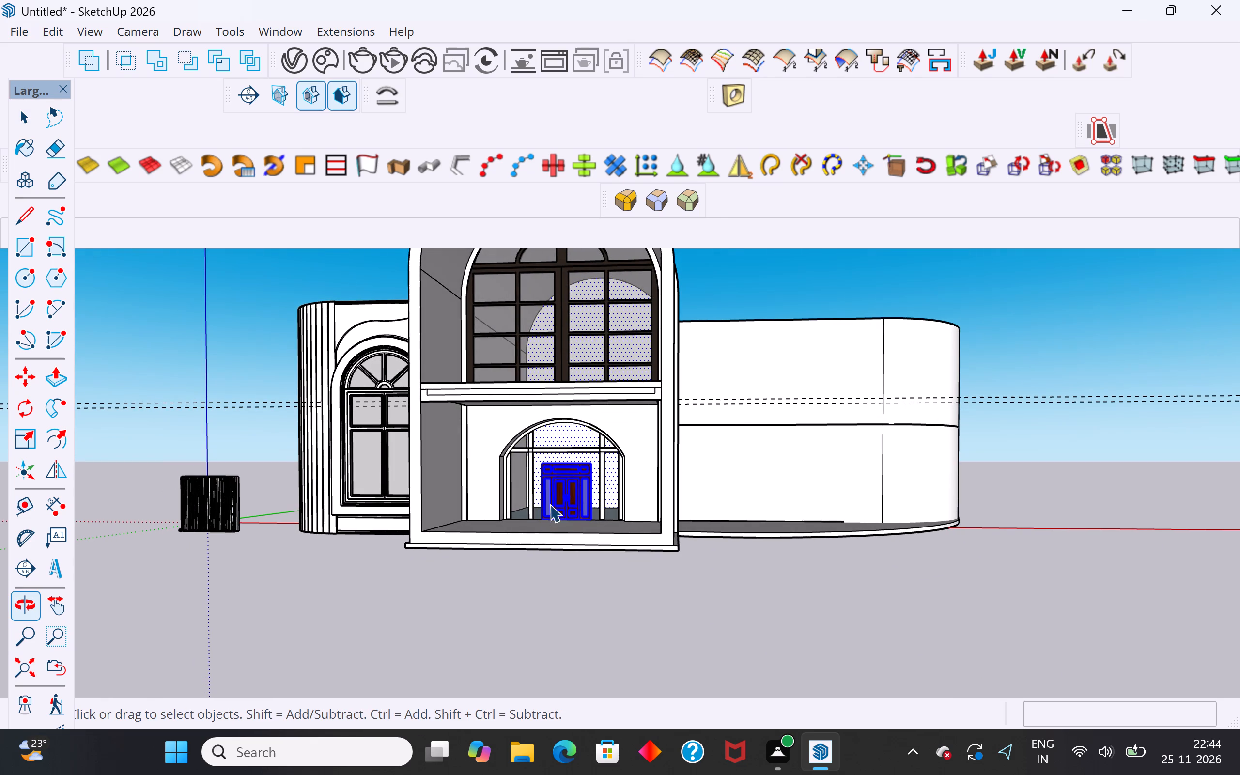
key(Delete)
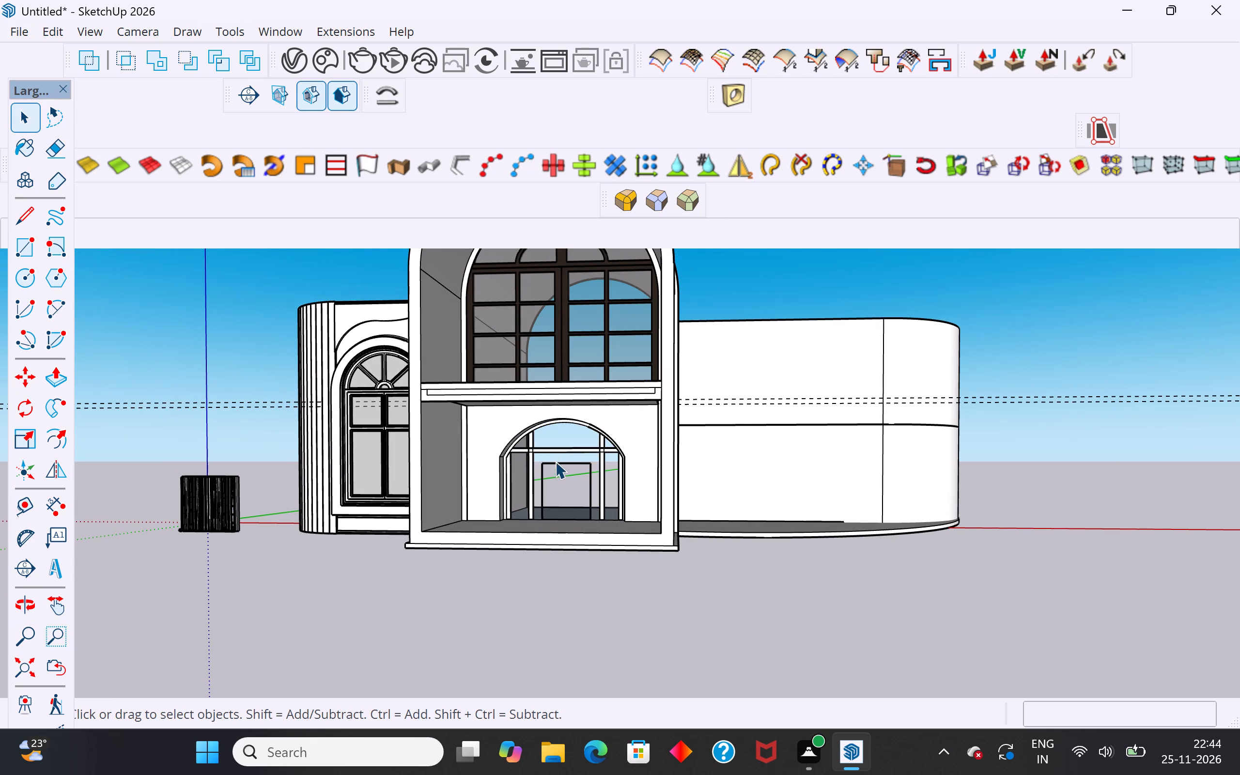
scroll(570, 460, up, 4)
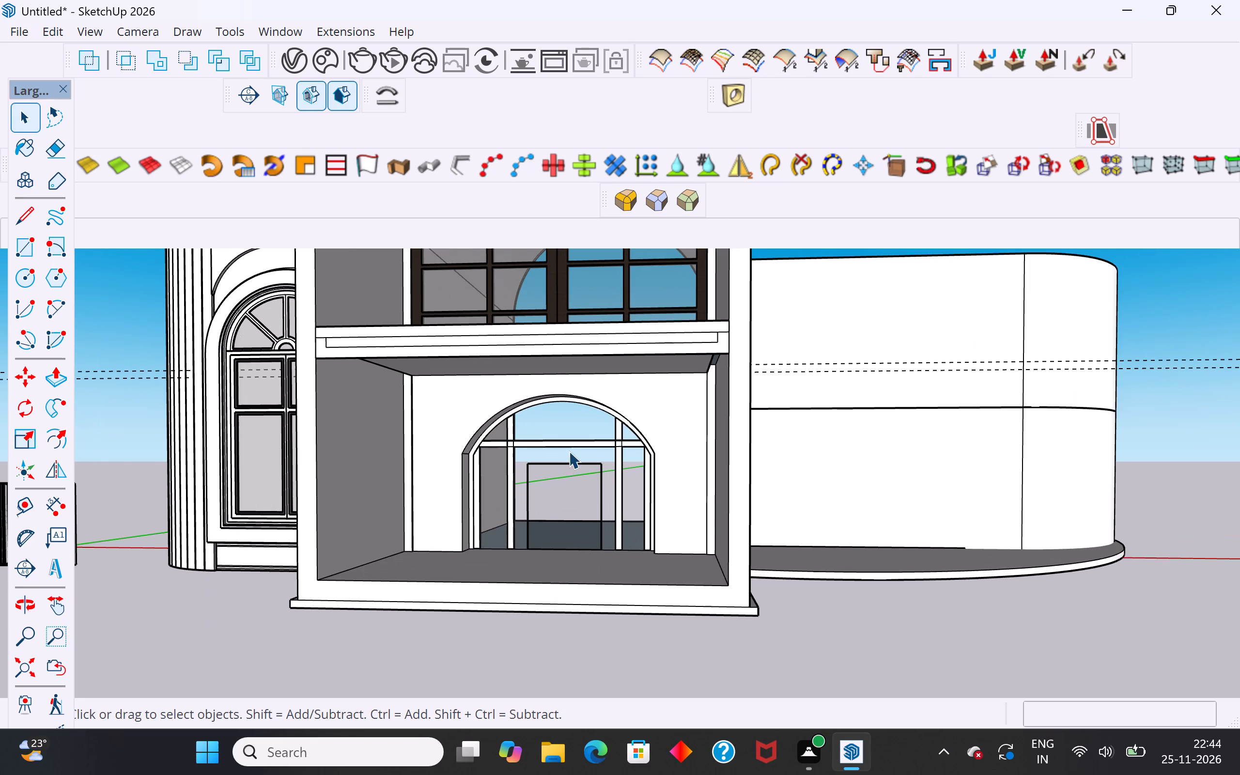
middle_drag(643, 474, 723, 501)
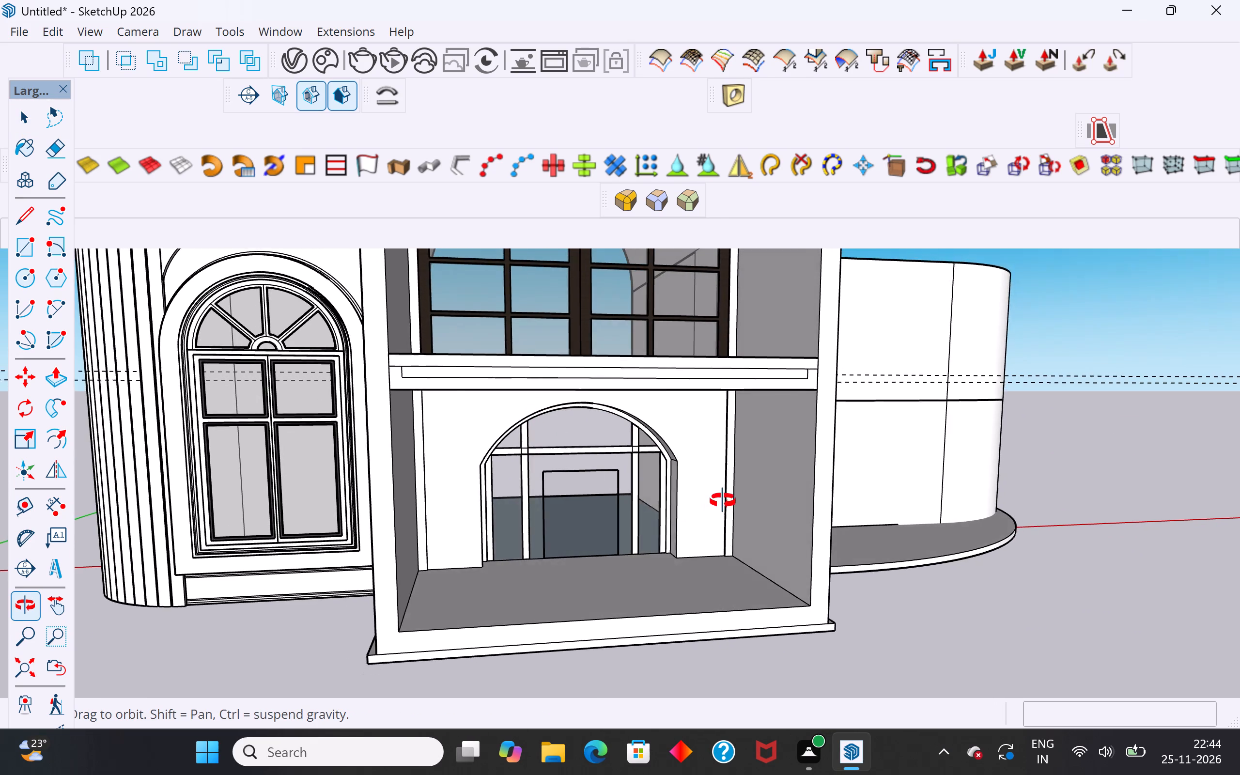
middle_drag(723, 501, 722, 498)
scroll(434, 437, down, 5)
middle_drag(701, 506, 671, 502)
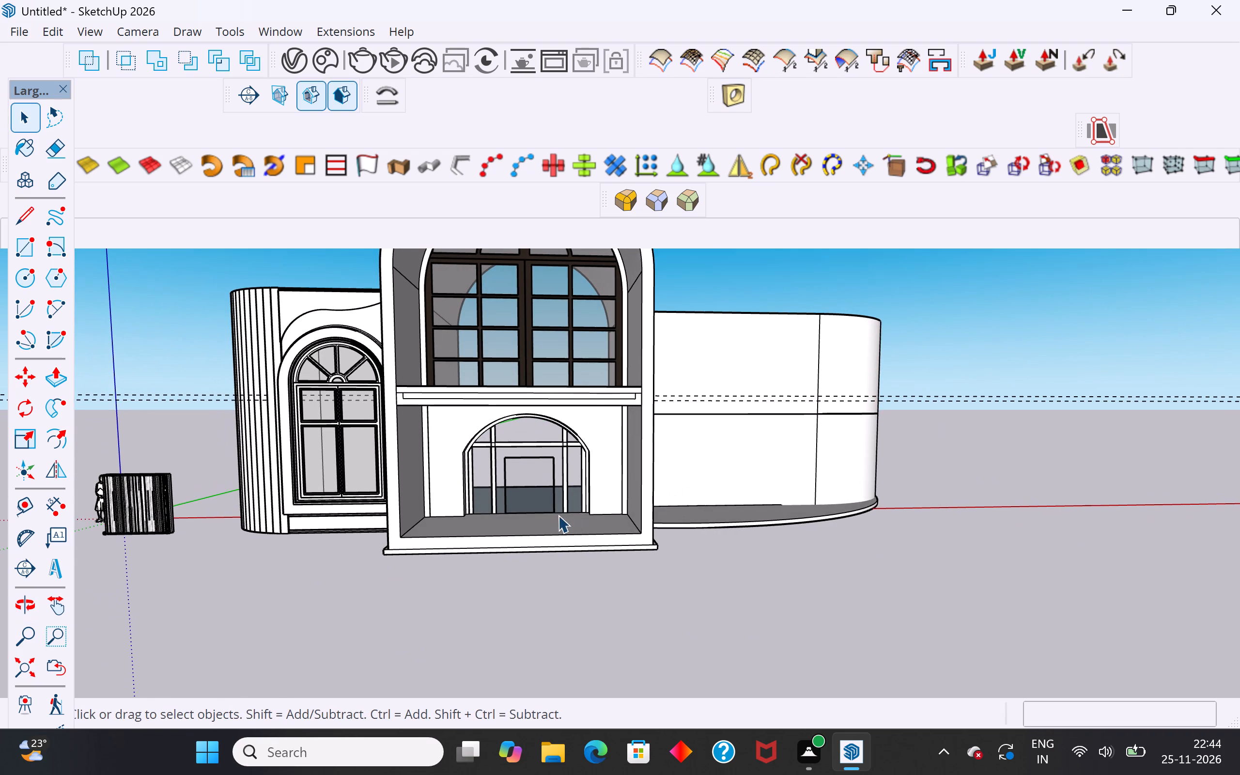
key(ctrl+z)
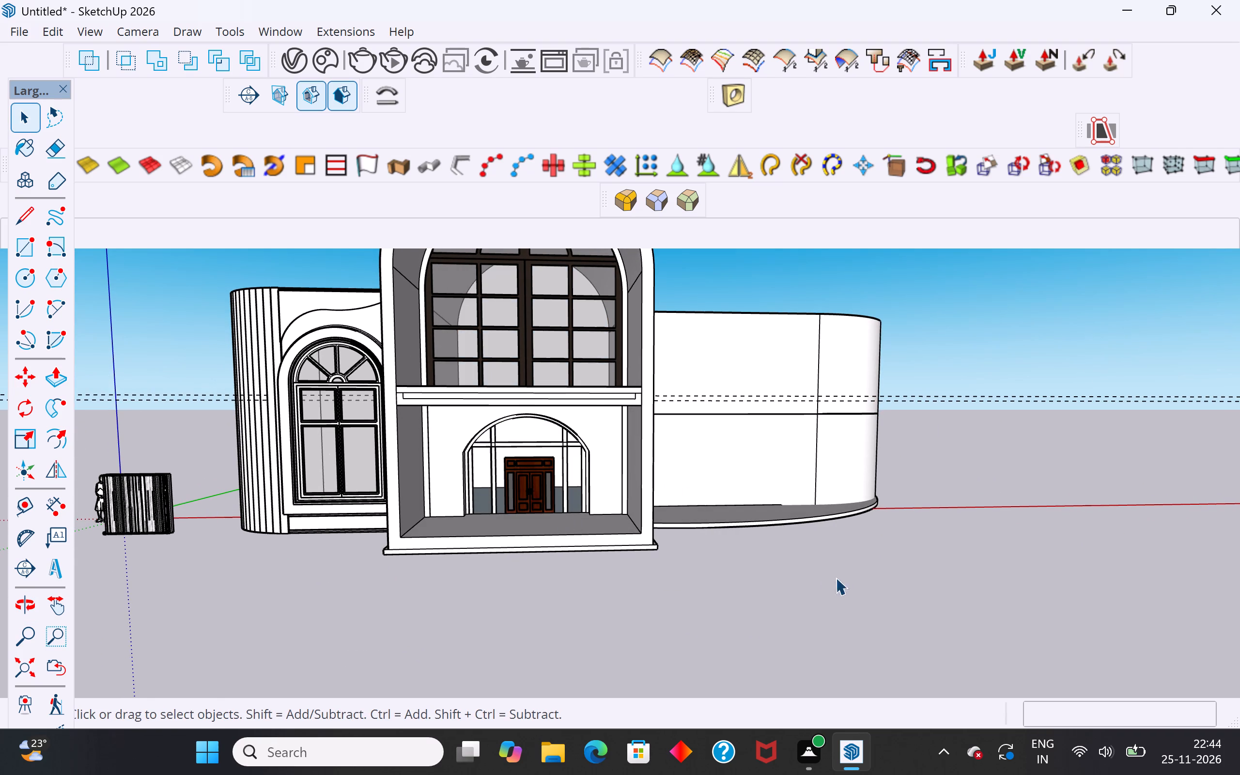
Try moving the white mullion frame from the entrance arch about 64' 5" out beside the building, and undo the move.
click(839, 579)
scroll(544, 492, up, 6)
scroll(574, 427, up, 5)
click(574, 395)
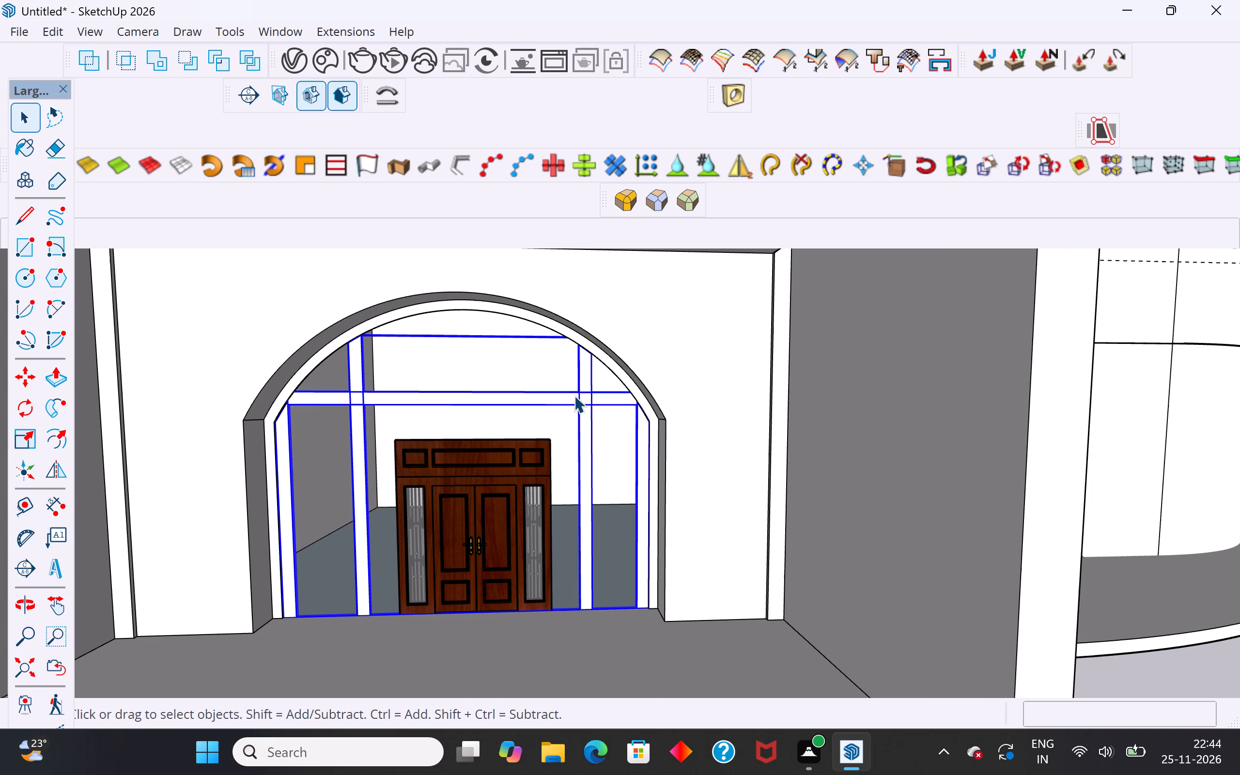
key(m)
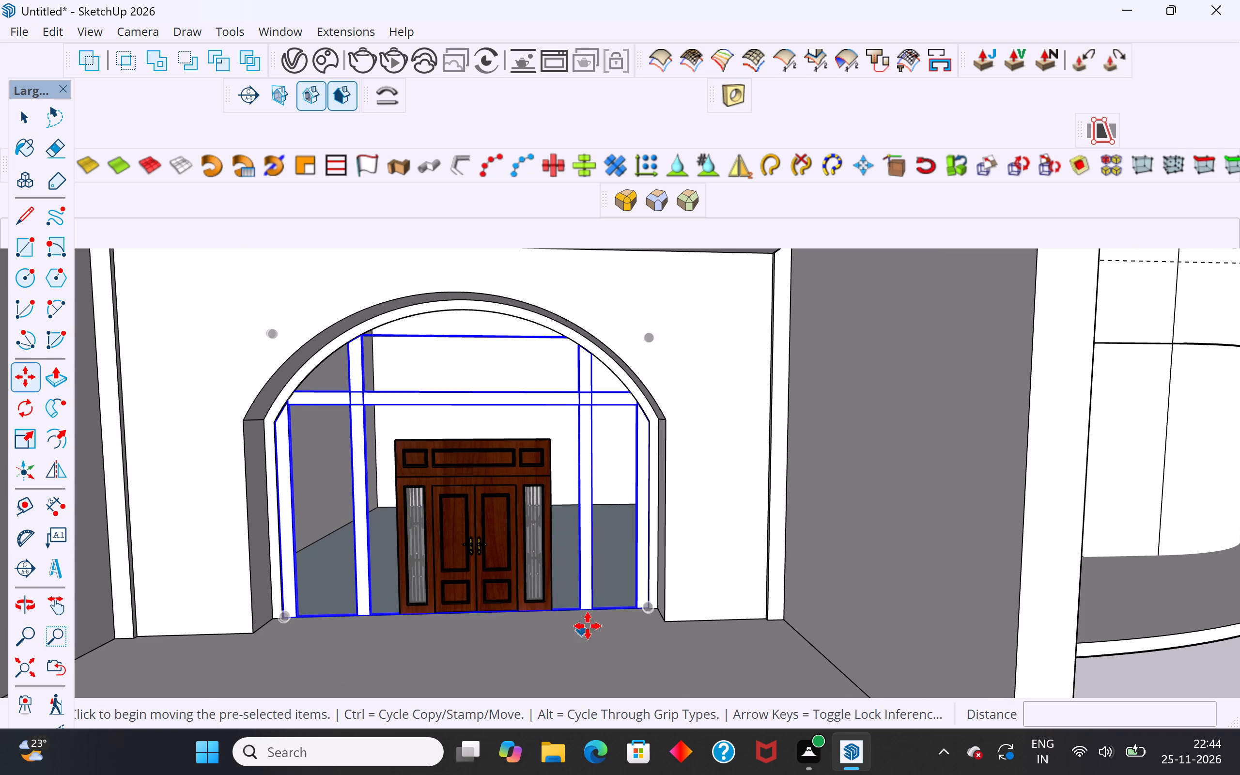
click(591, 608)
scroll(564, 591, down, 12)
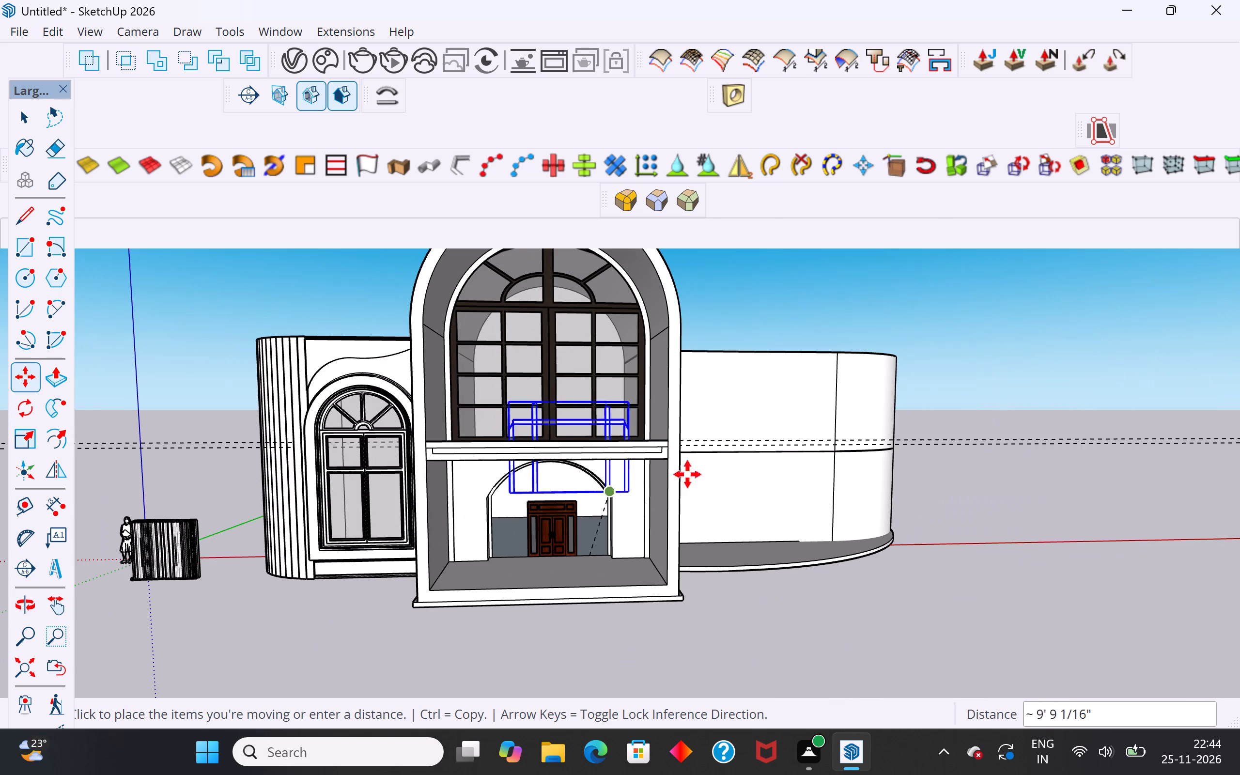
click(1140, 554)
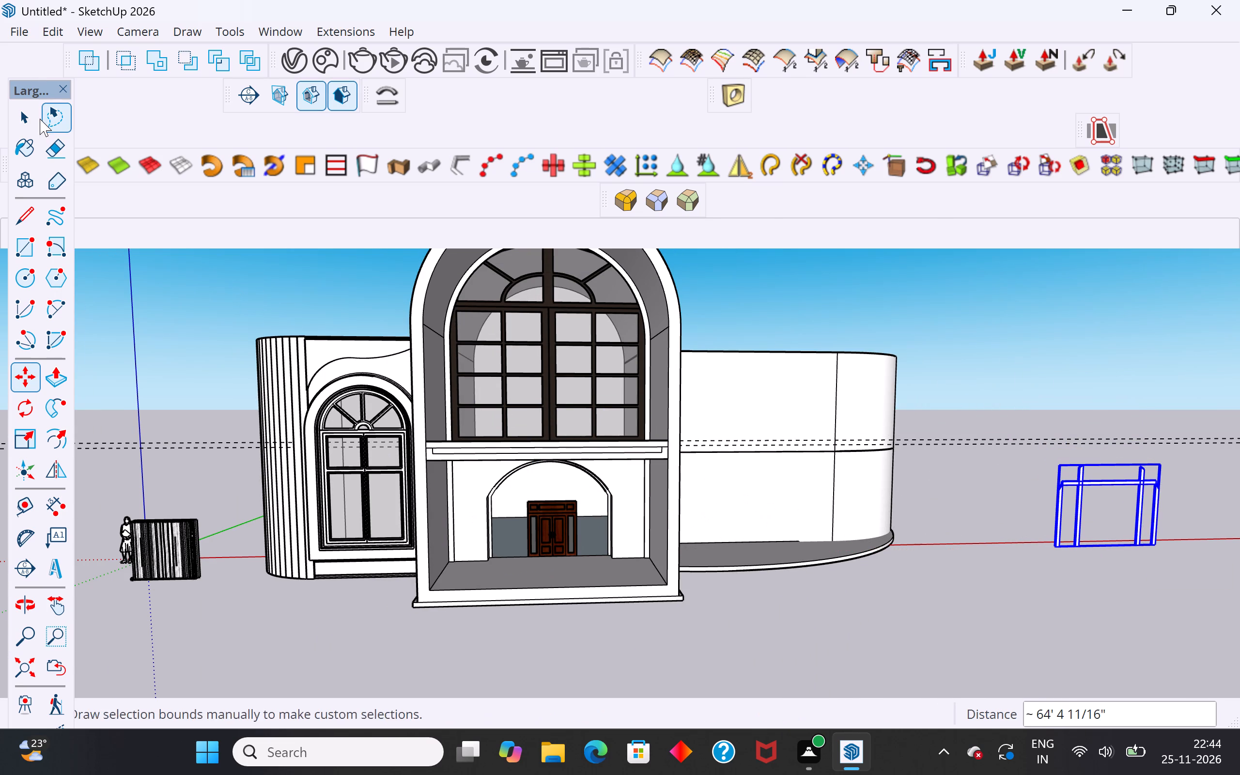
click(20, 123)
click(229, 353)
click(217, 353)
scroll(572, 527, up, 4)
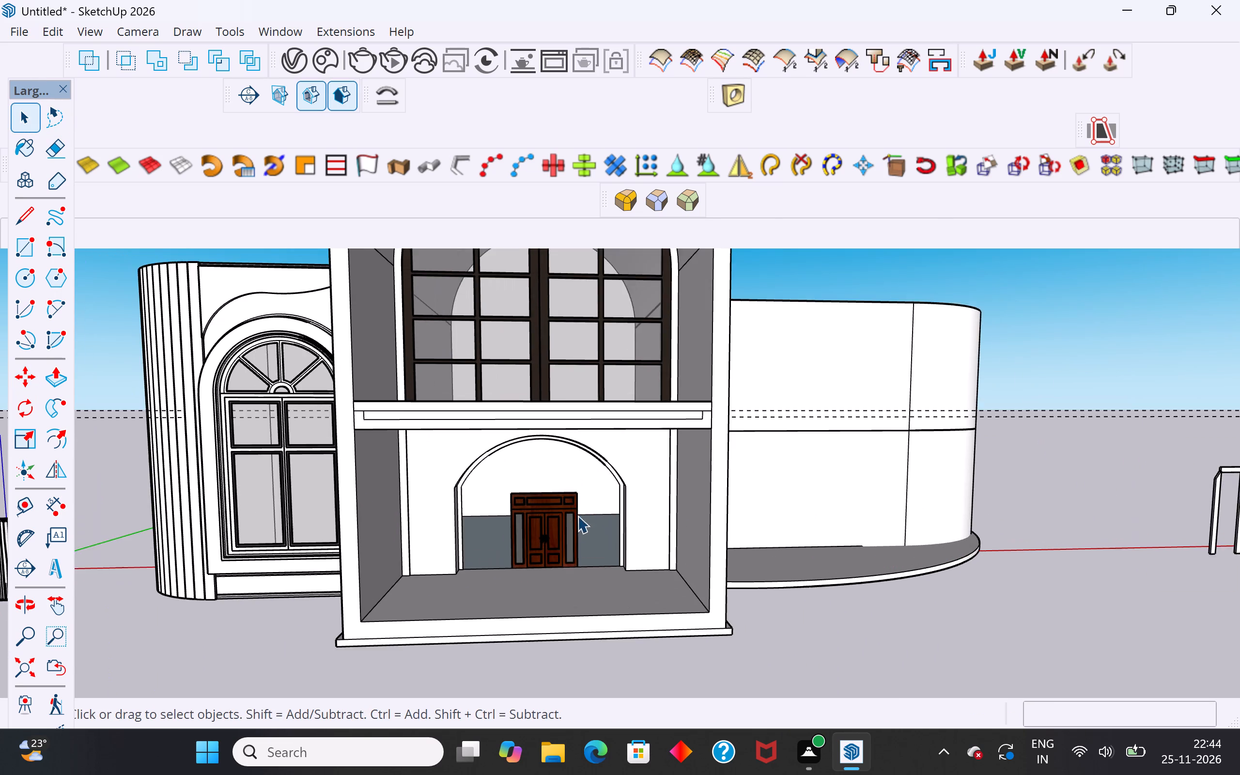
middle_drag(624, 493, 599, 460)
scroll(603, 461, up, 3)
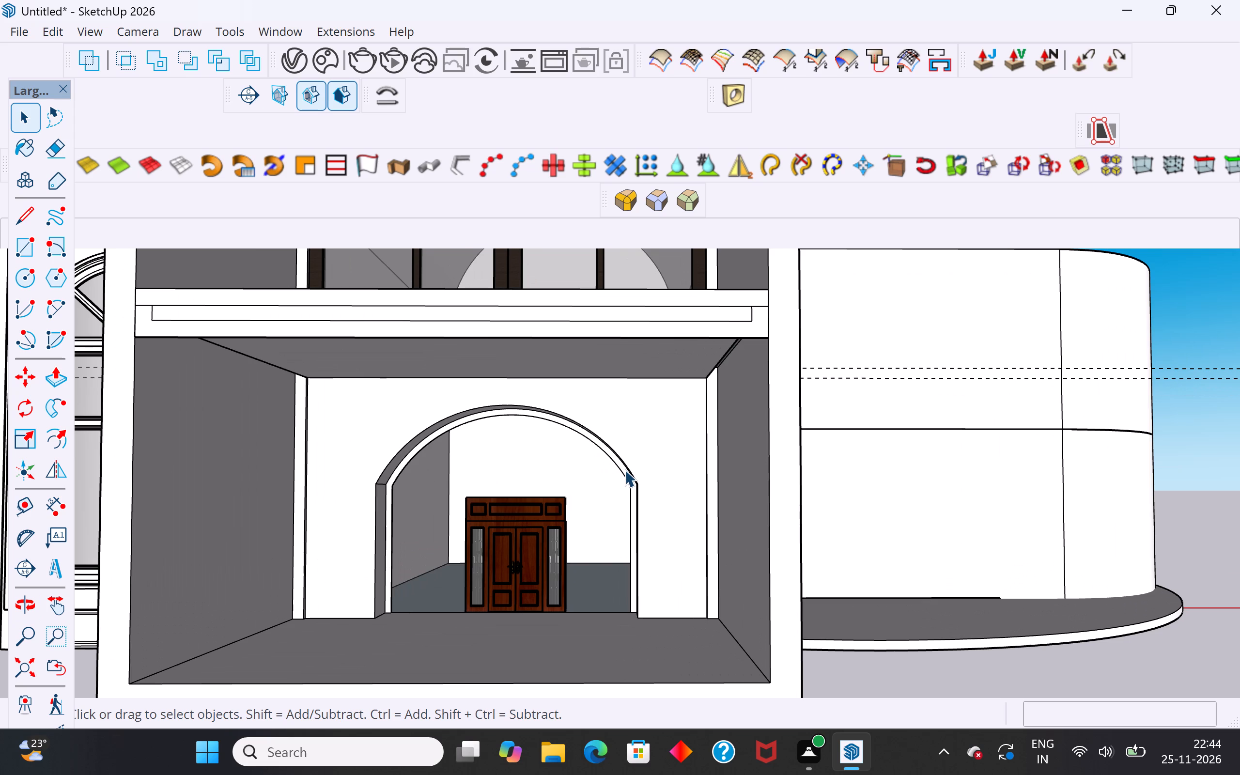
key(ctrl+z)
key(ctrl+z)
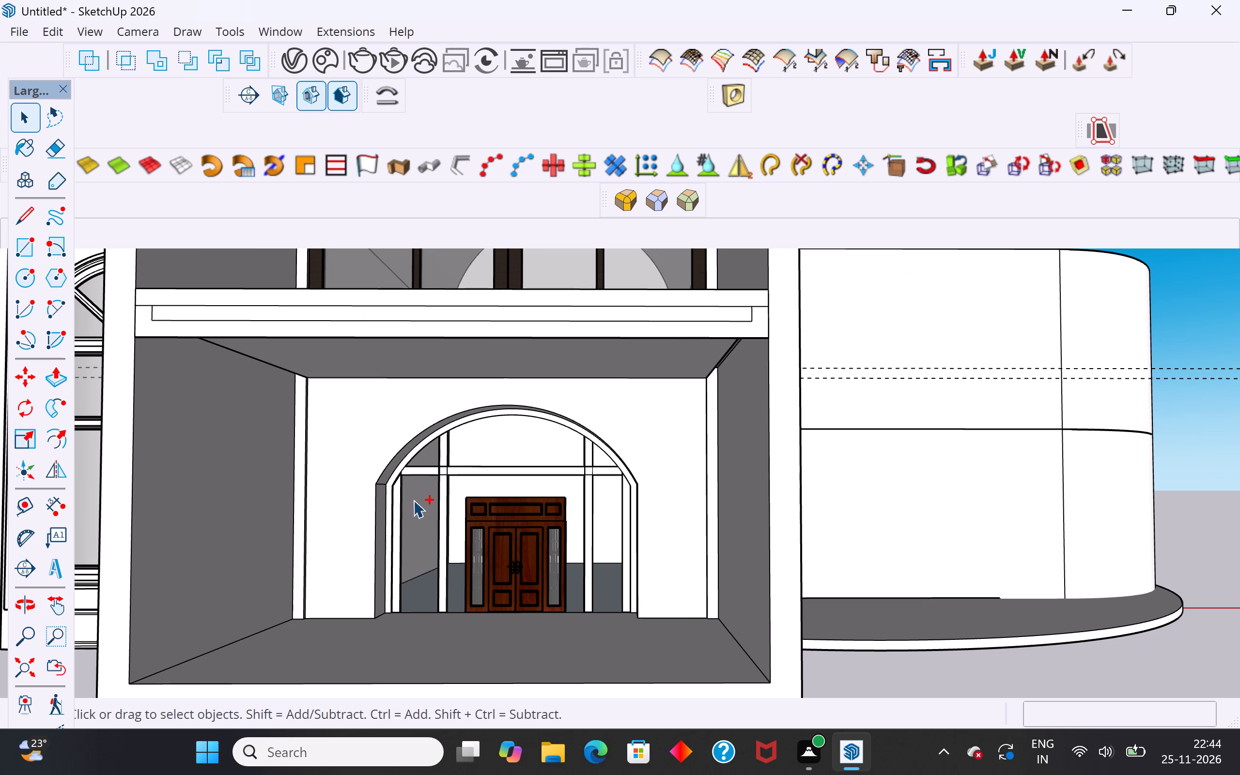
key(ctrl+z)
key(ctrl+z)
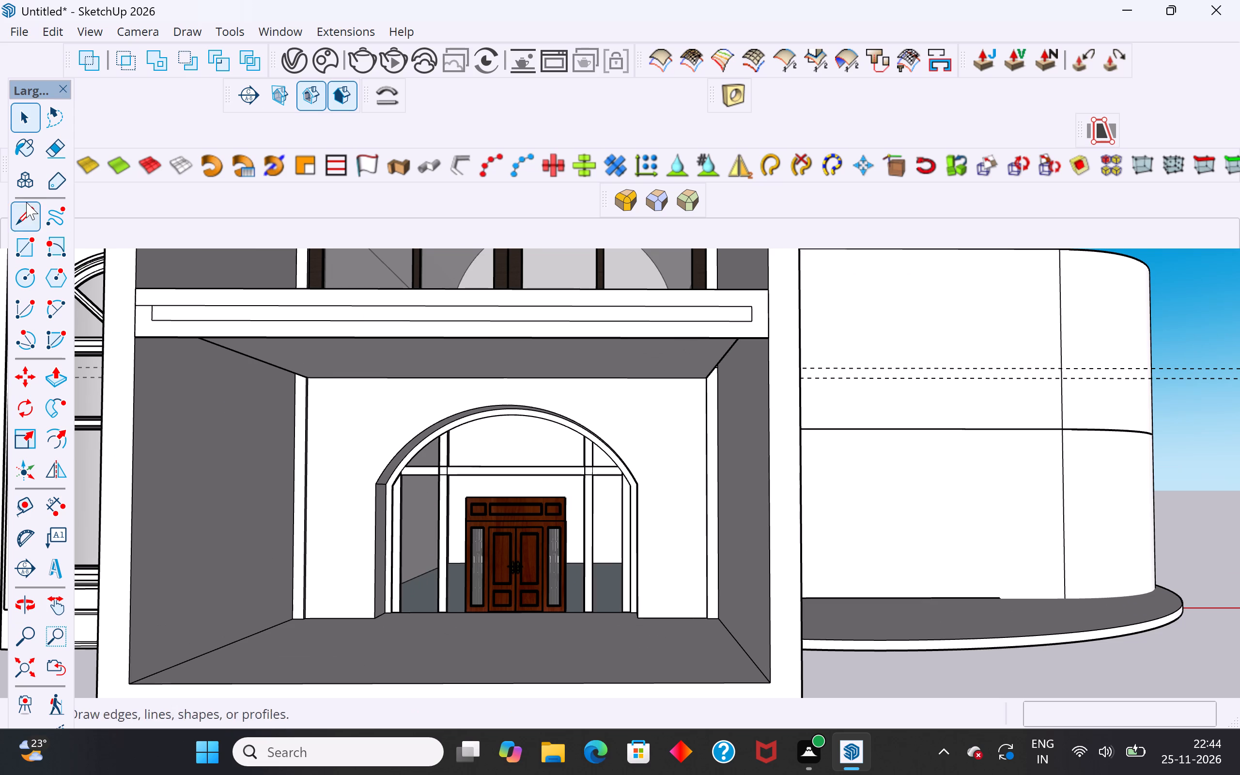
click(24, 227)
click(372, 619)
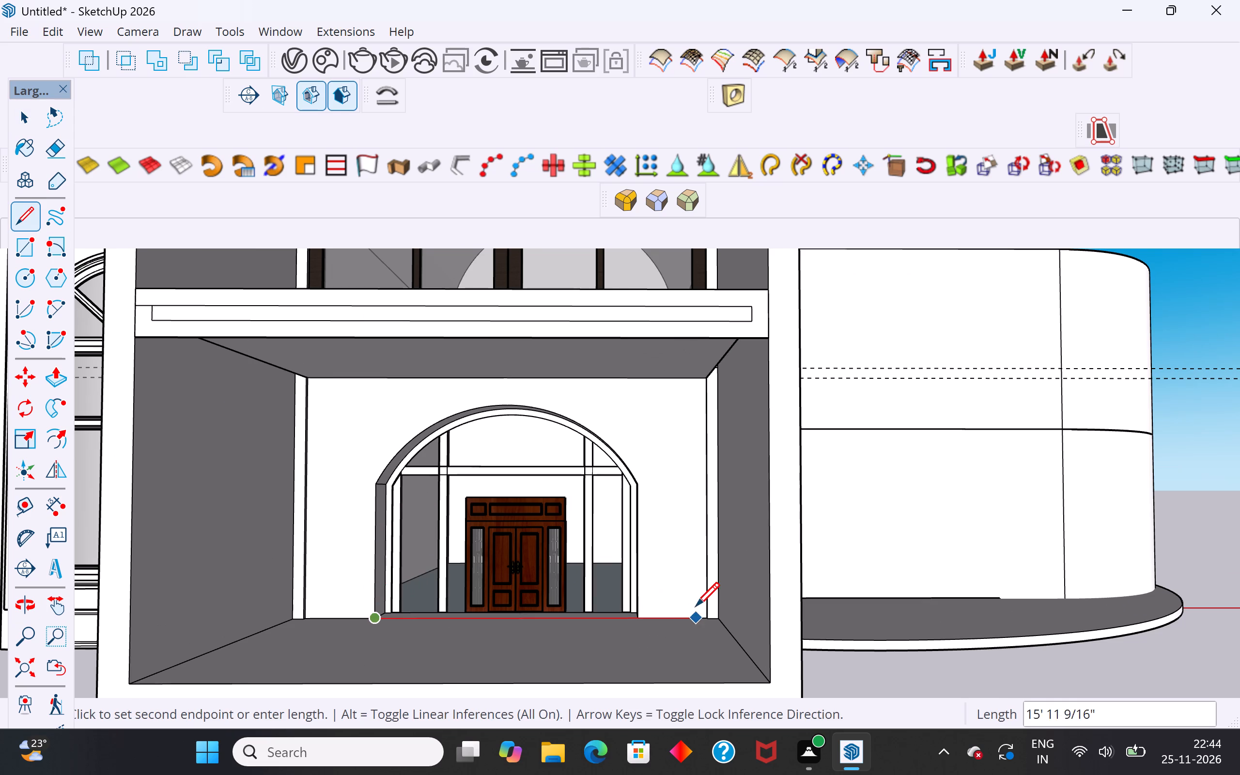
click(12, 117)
Move the wooden double door out of the entrance arch to open ground about 52' 6" away, beyond the curved wing.
click(504, 520)
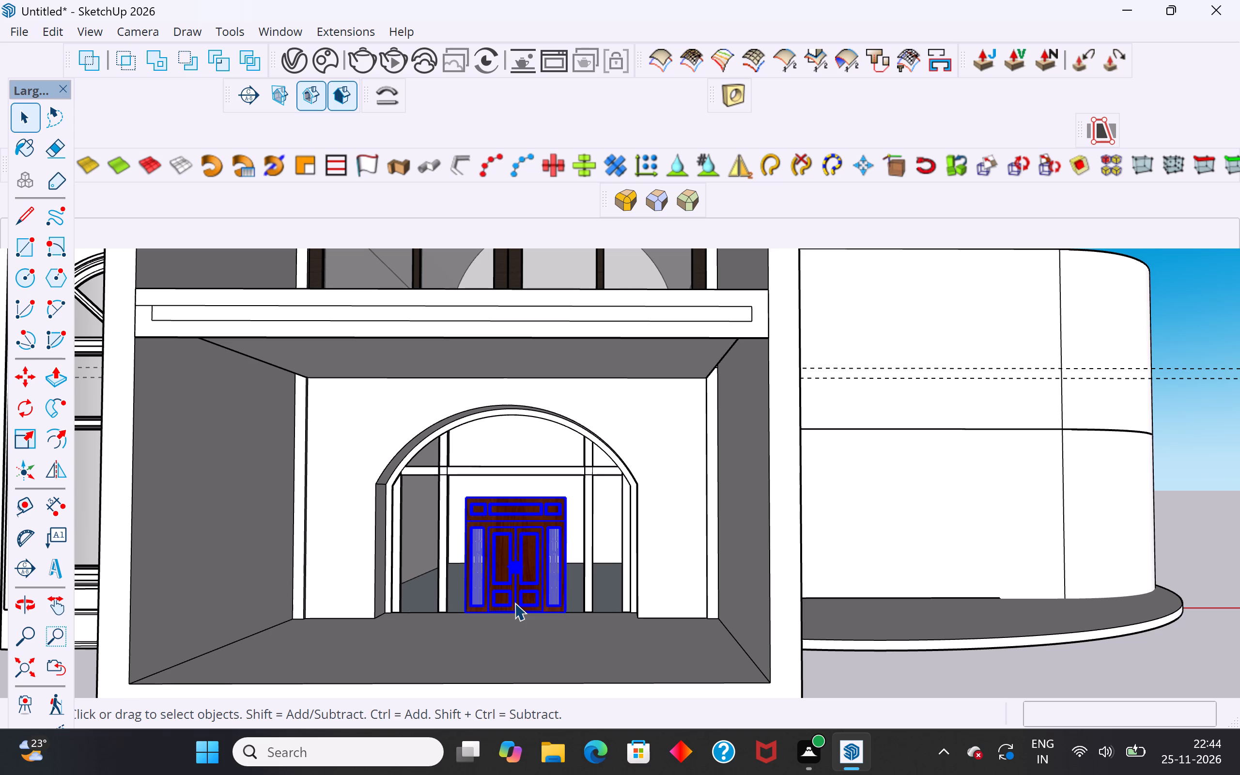
key(m)
click(473, 615)
scroll(472, 614, down, 4)
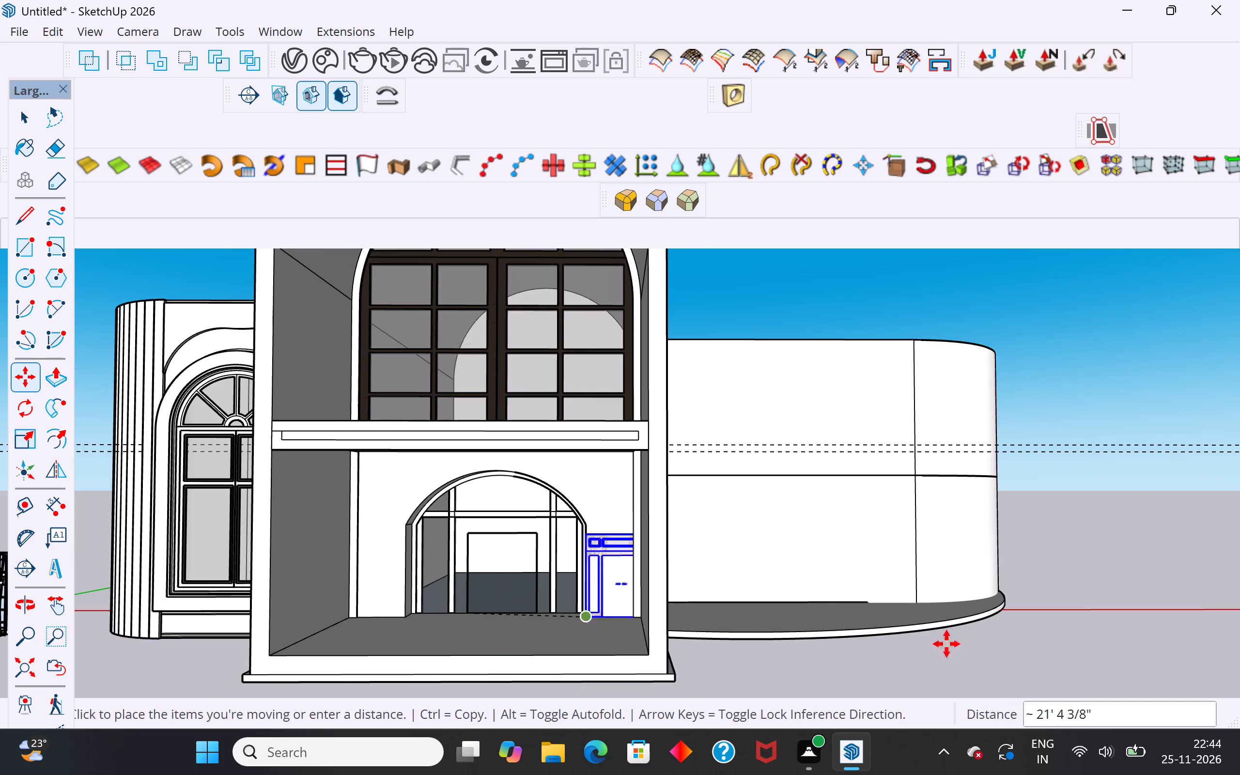
click(1170, 631)
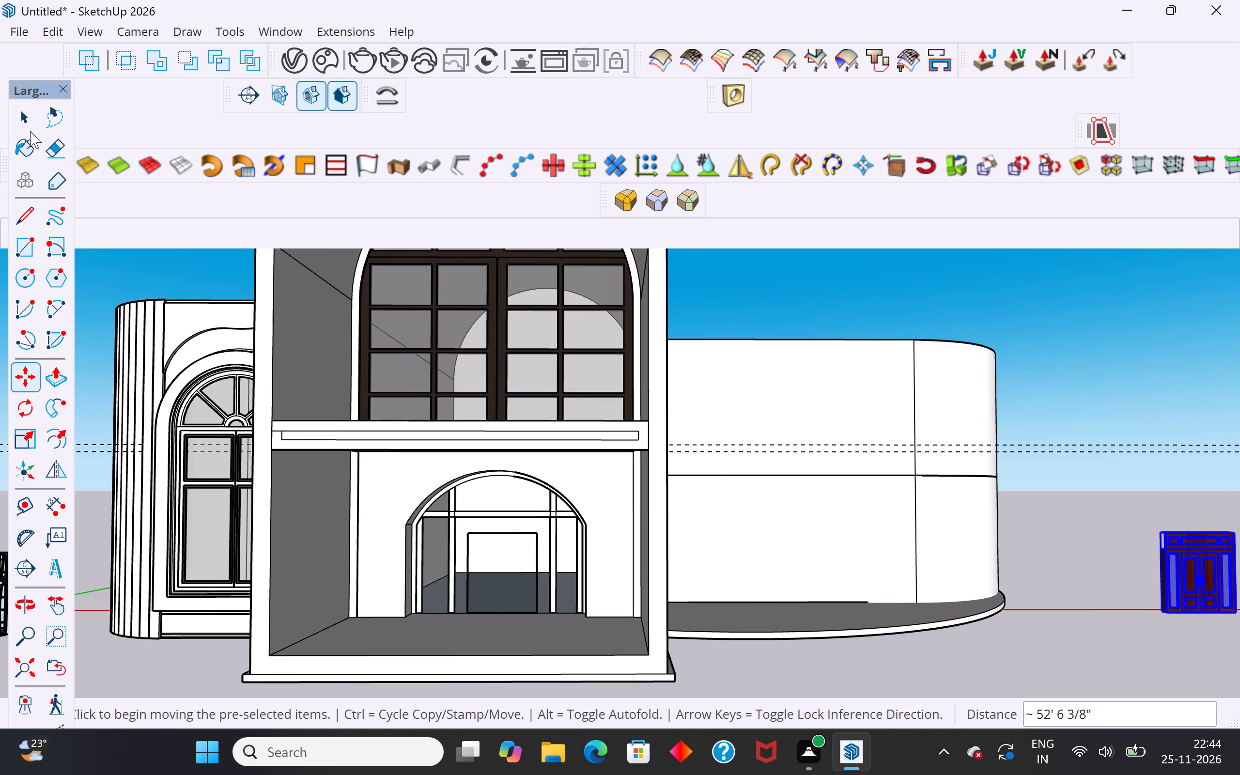
click(24, 116)
click(94, 245)
Empty the entrance arch by deleting the glass pane, the leftover door outline edges and the white mullion frame.
scroll(486, 560, up, 4)
click(436, 493)
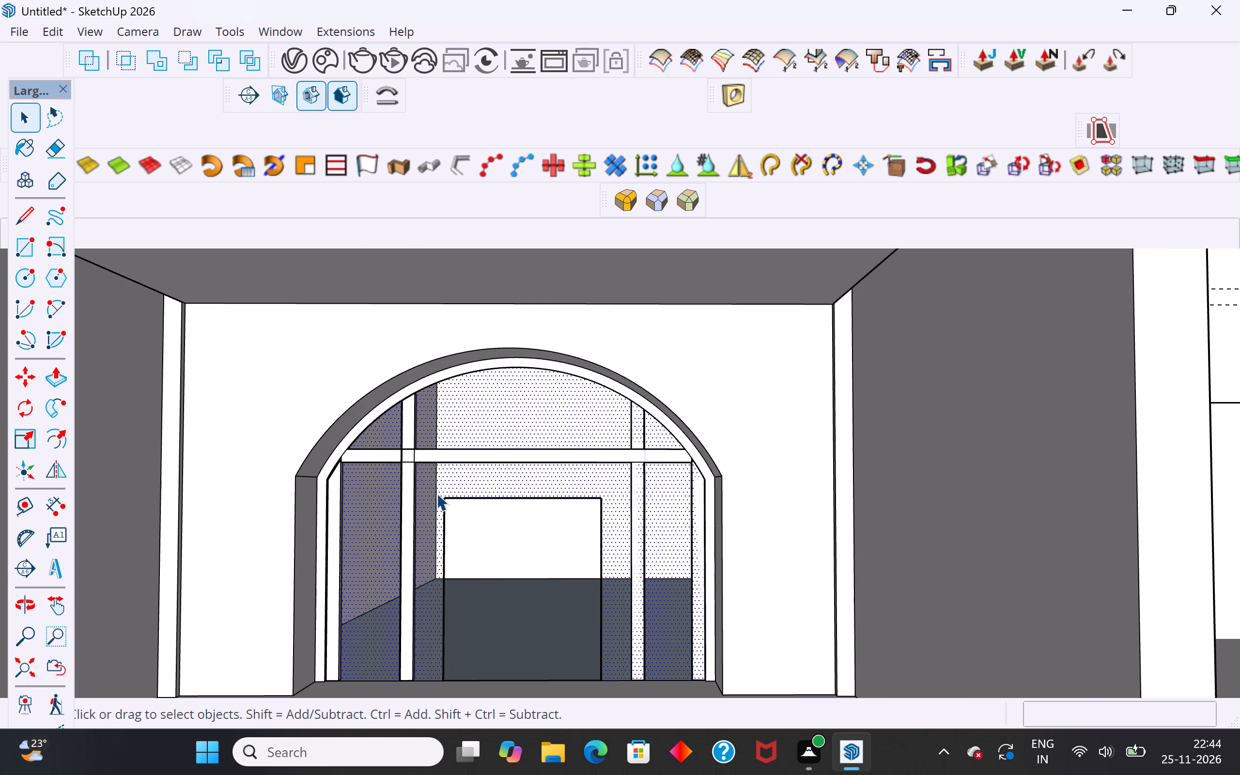
key(Delete)
click(464, 496)
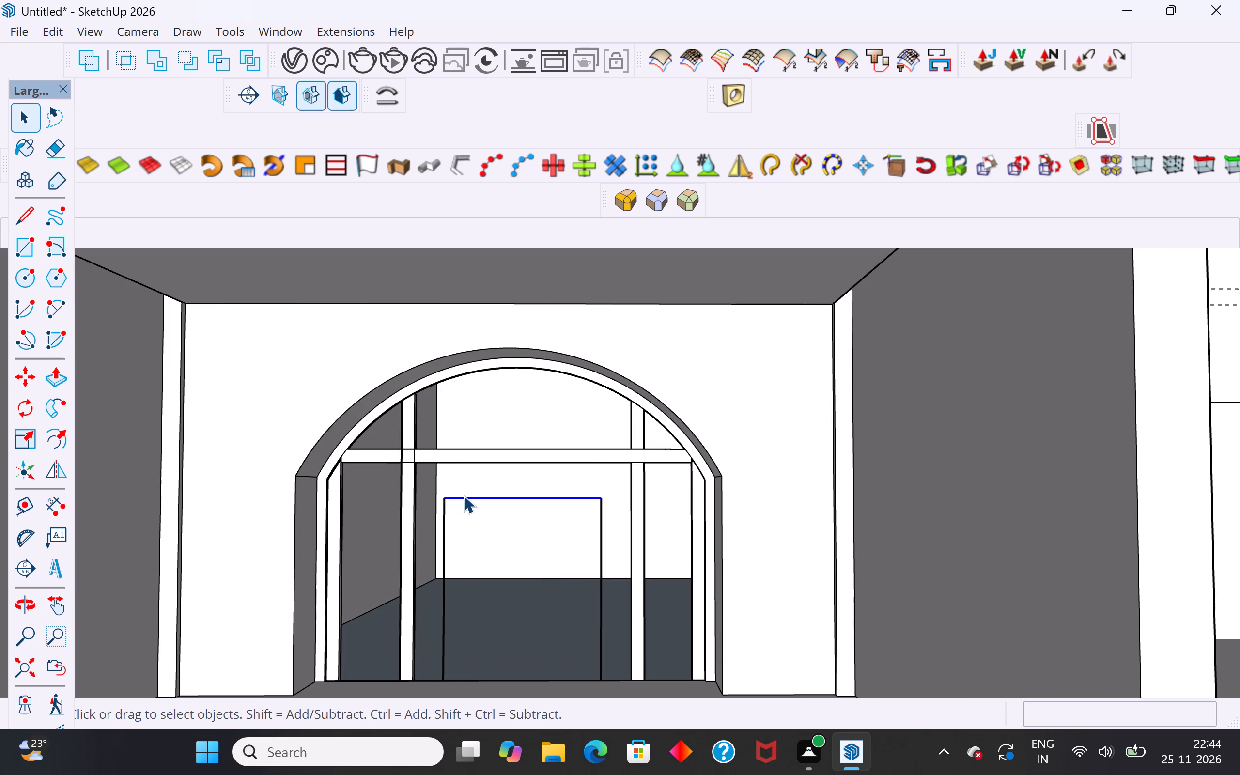
key(Delete)
click(445, 523)
key(Delete)
click(600, 545)
key(Delete)
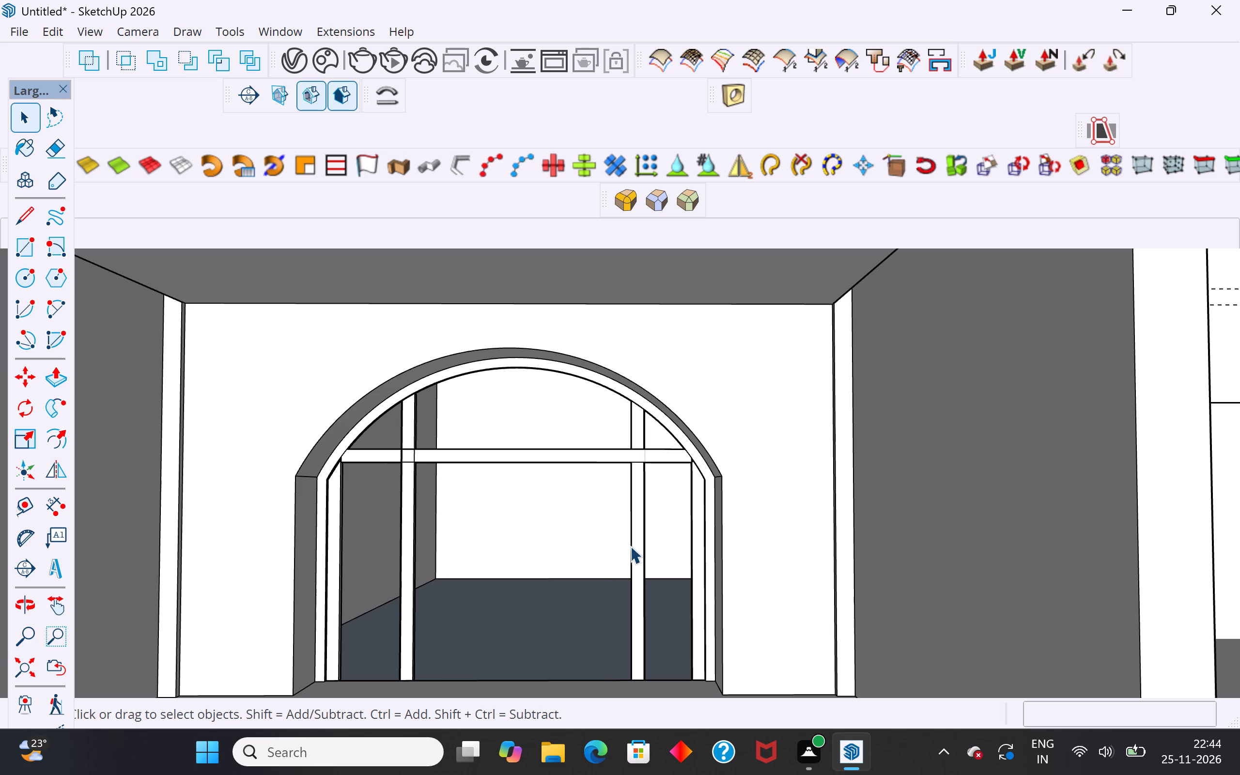
click(638, 546)
key(Delete)
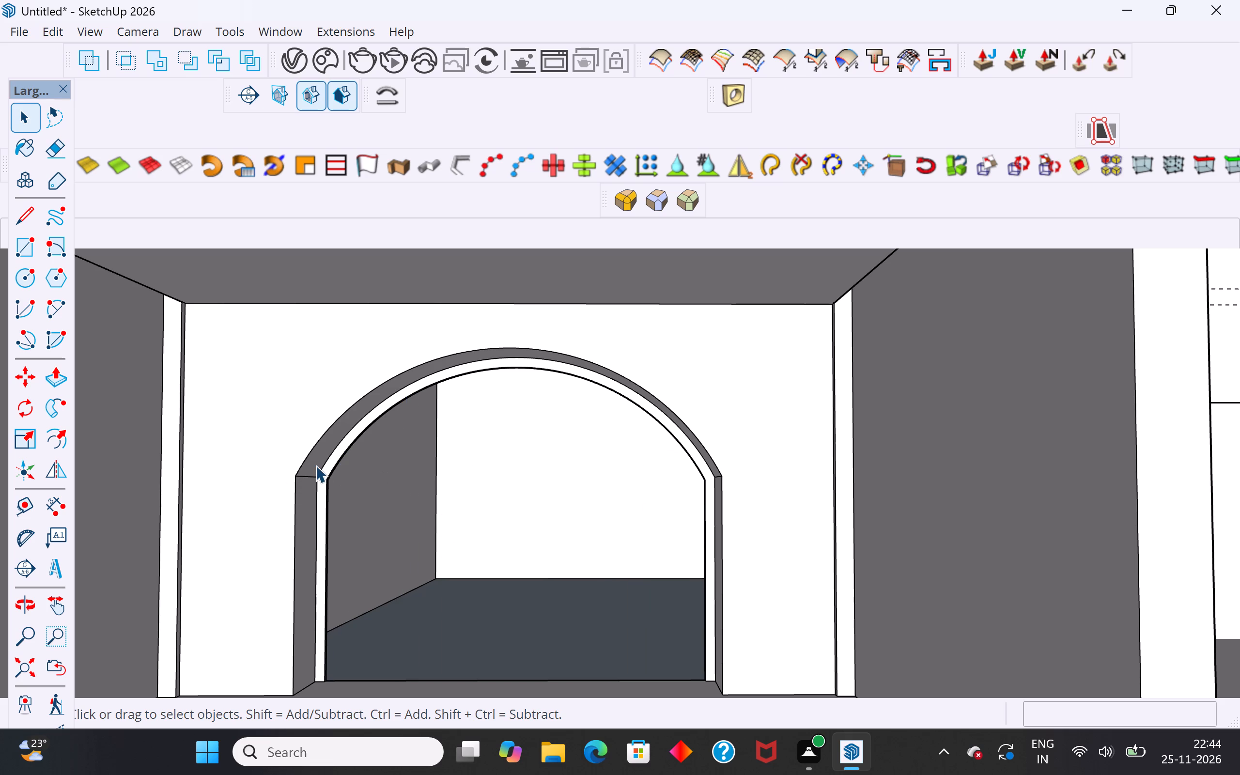
Close the arched entrance with faces by drawing a diagonal line about 14' 8" long and a base line about 13' 1" long.
click(319, 458)
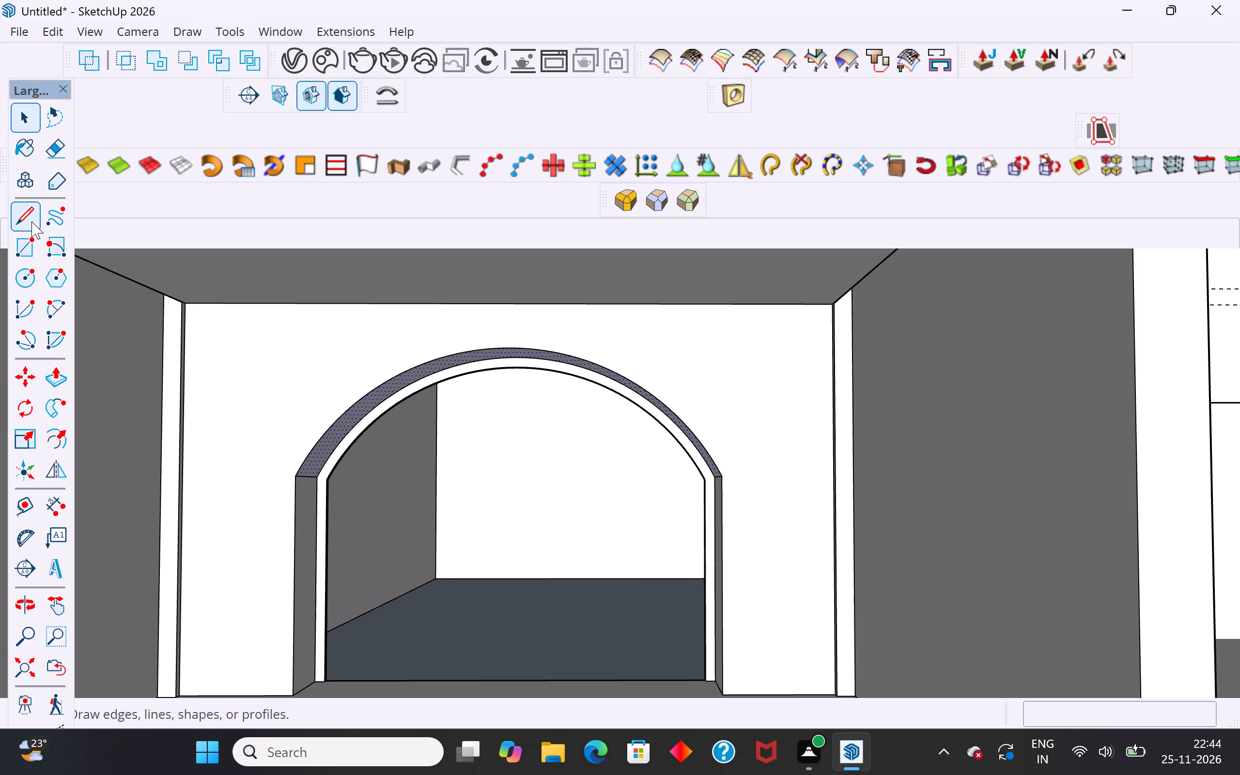
click(31, 219)
click(300, 480)
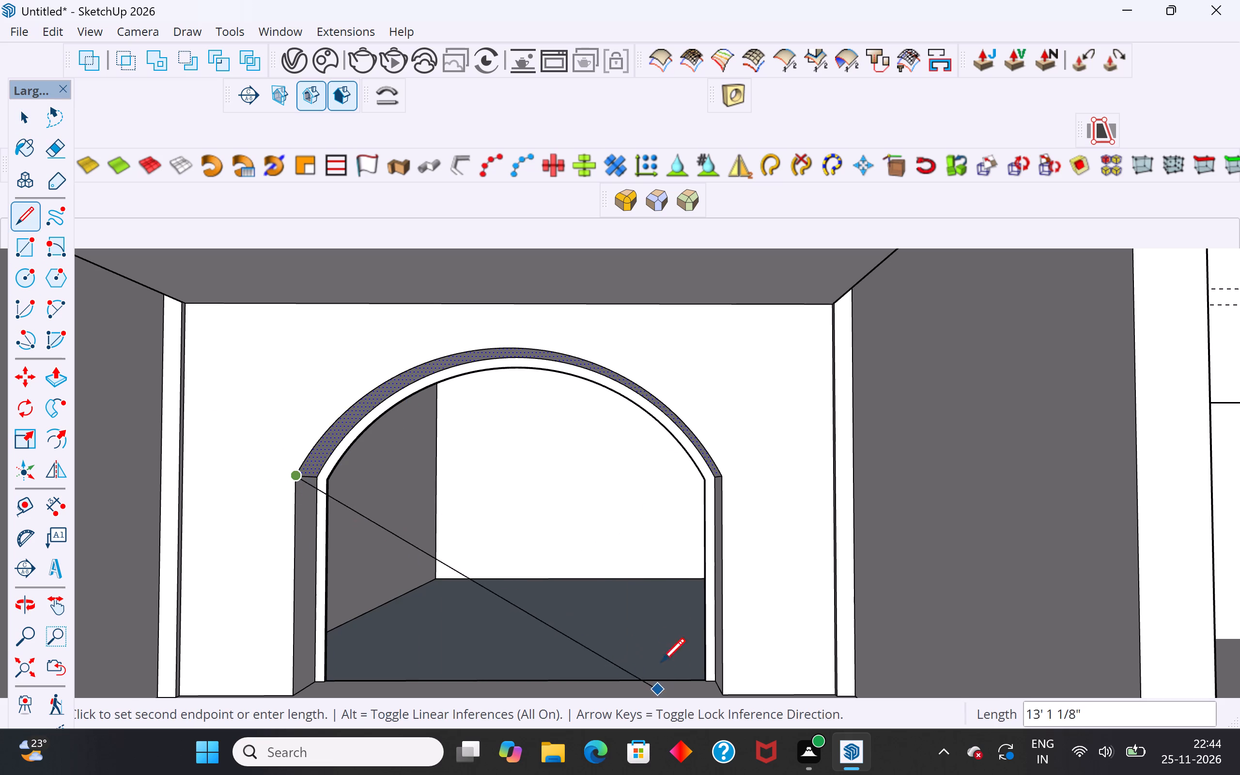
scroll(662, 551, down, 3)
click(695, 628)
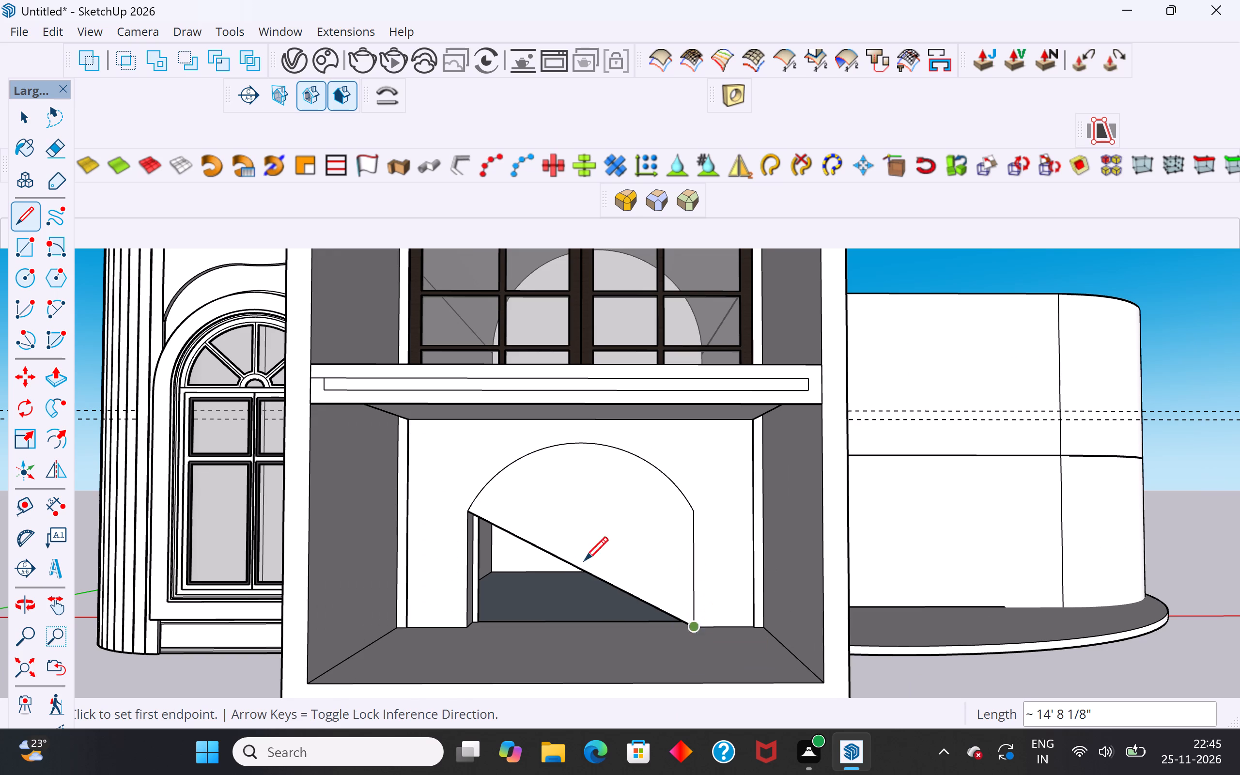
click(24, 116)
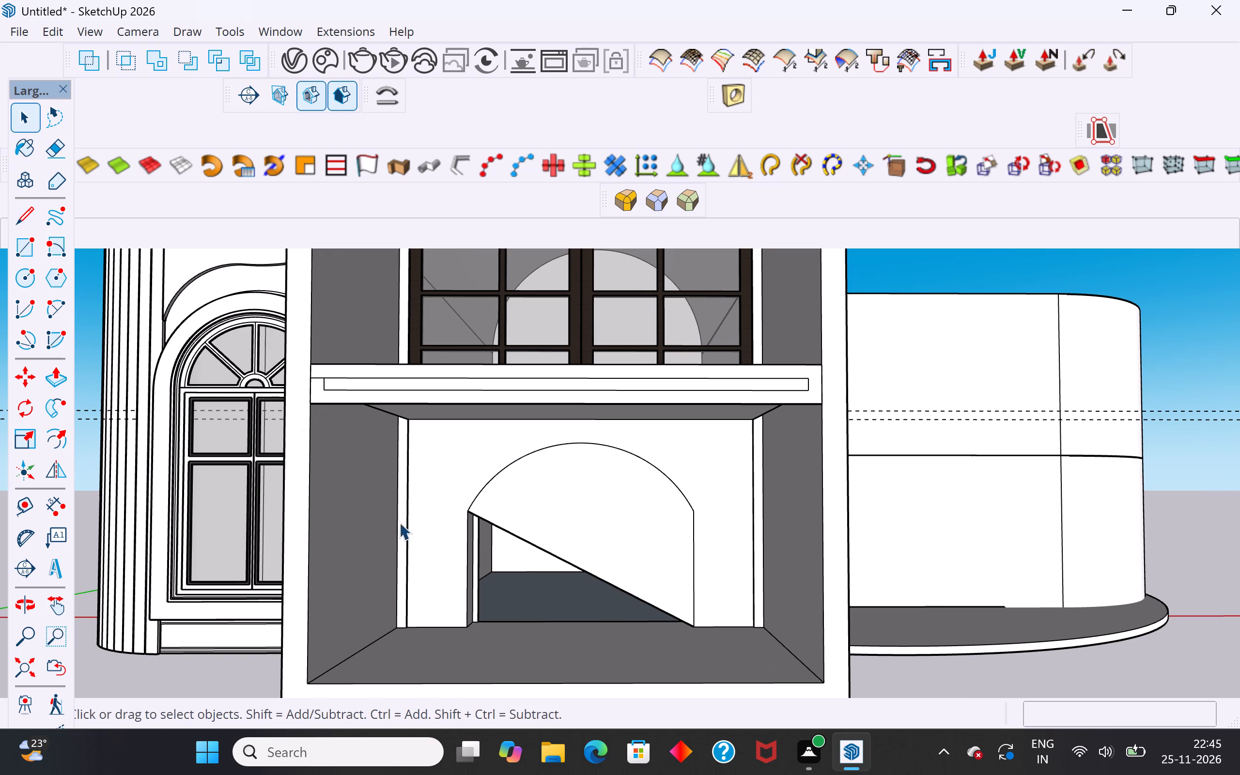
click(25, 220)
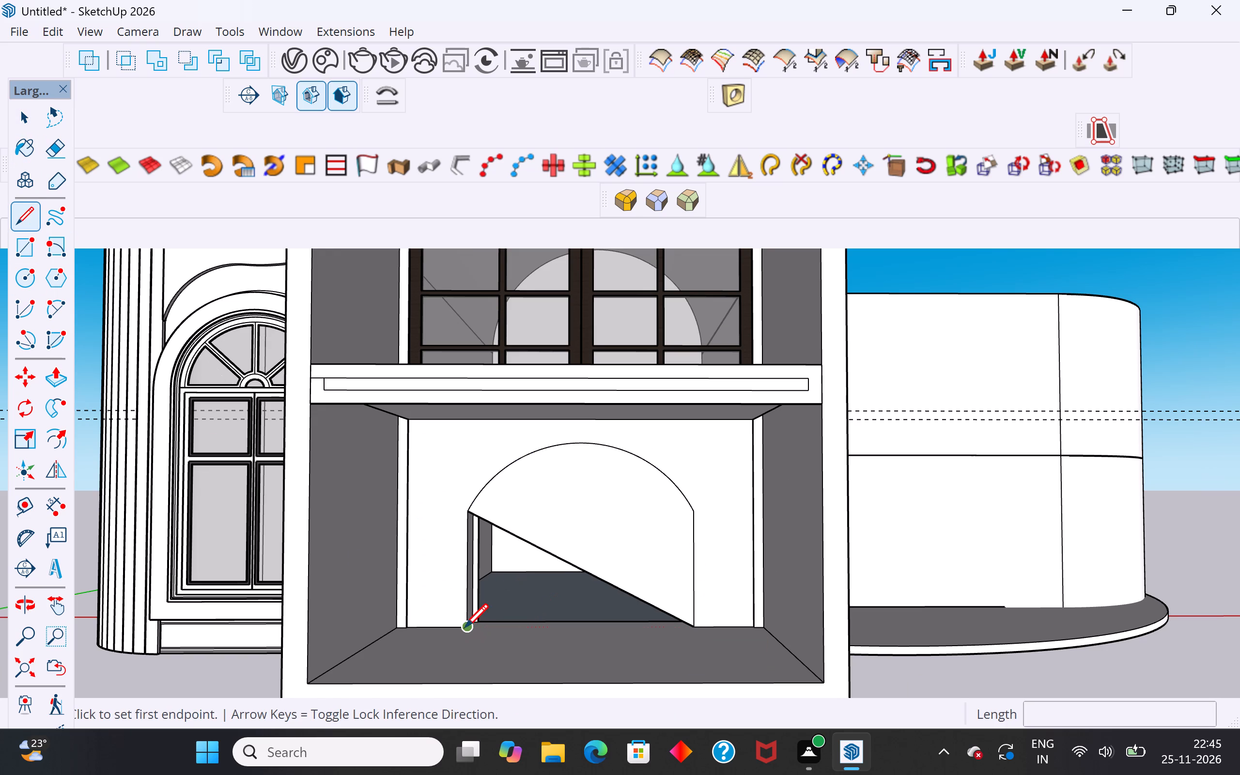
click(465, 627)
click(687, 629)
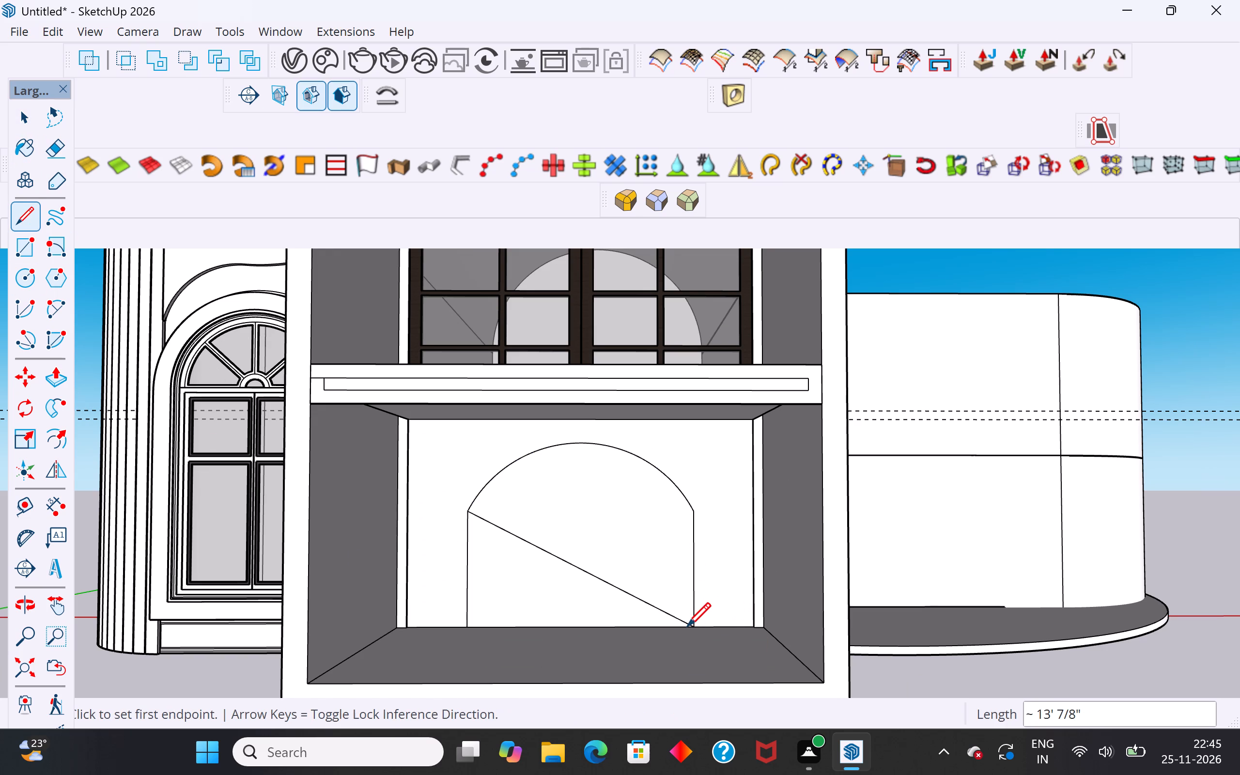
click(19, 112)
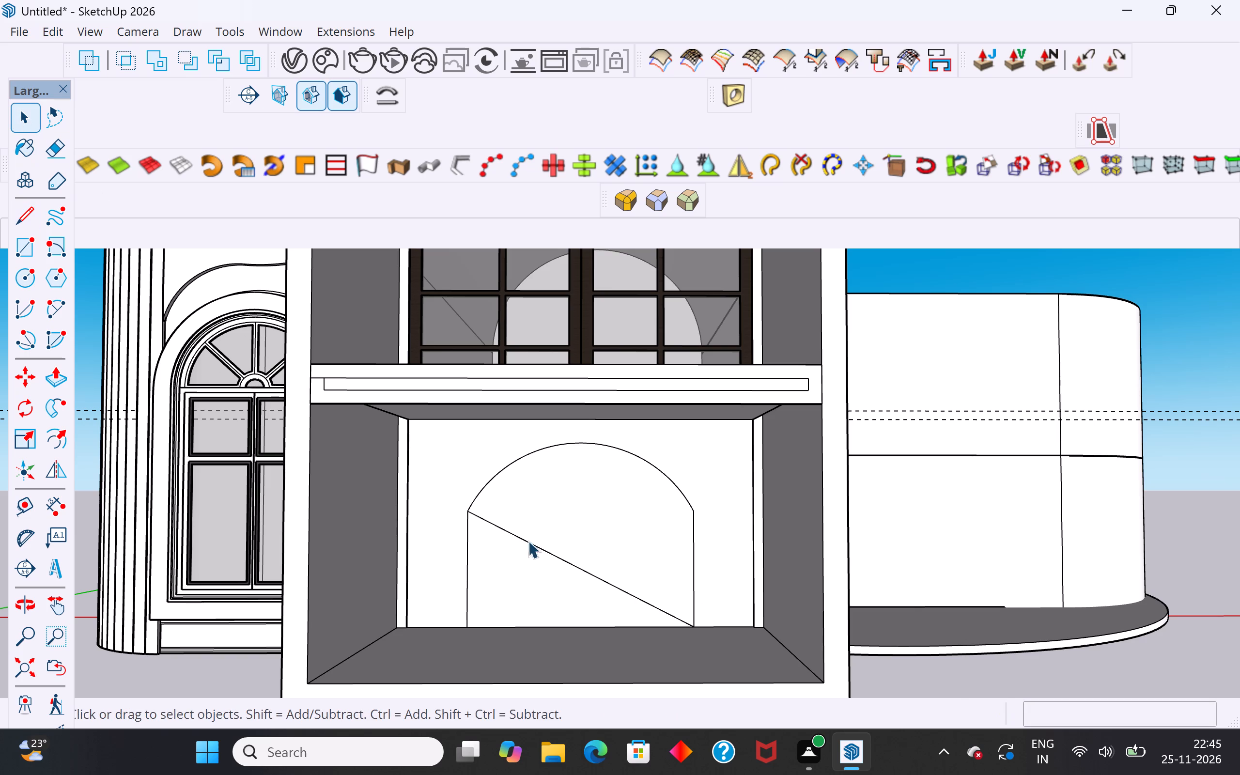
Delete the diagonal, both jamb edges and the arch curve so the entrance wall is one plain face.
click(564, 560)
key(Delete)
click(467, 536)
key(Delete)
click(487, 486)
key(Delete)
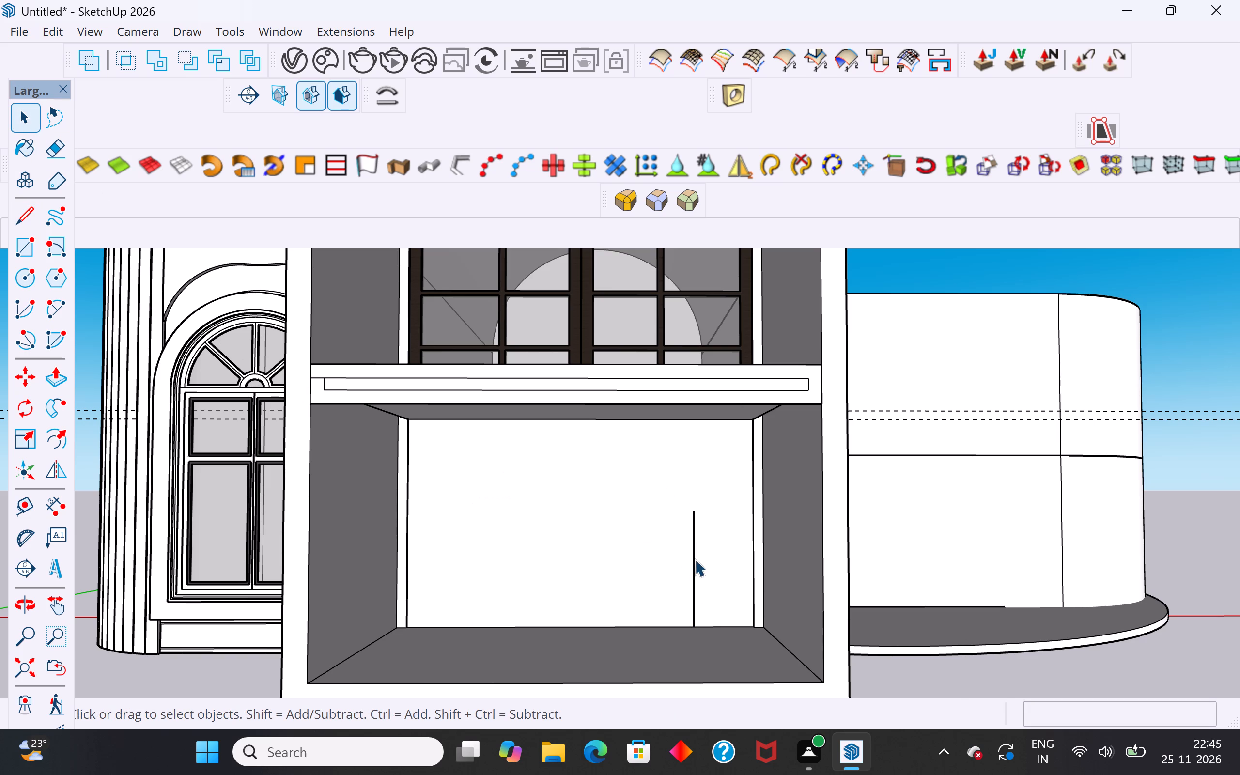
click(687, 556)
click(693, 556)
key(Delete)
scroll(629, 591, down, 5)
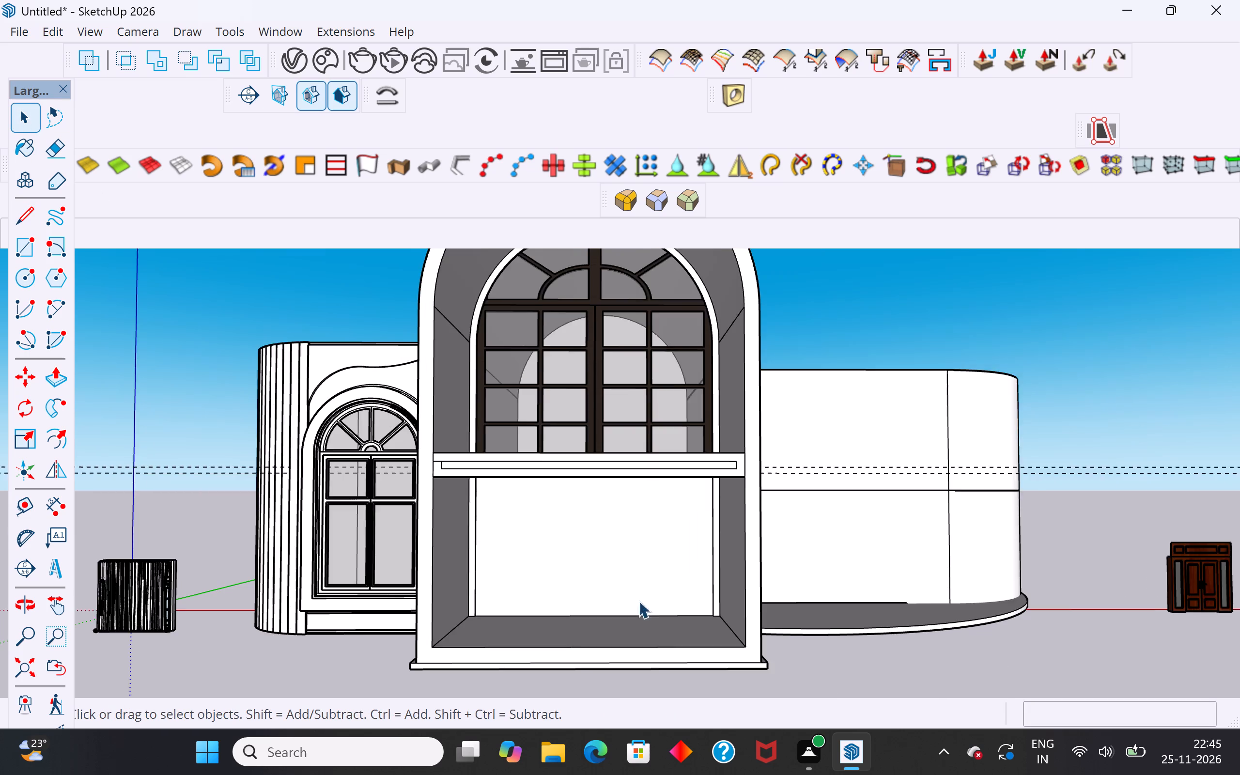
Hide both the outer and inner faces of the arched end wall at the back of the vaulted block.
click(914, 682)
middle_drag(1030, 481, 271, 673)
scroll(552, 439, down, 5)
click(731, 565)
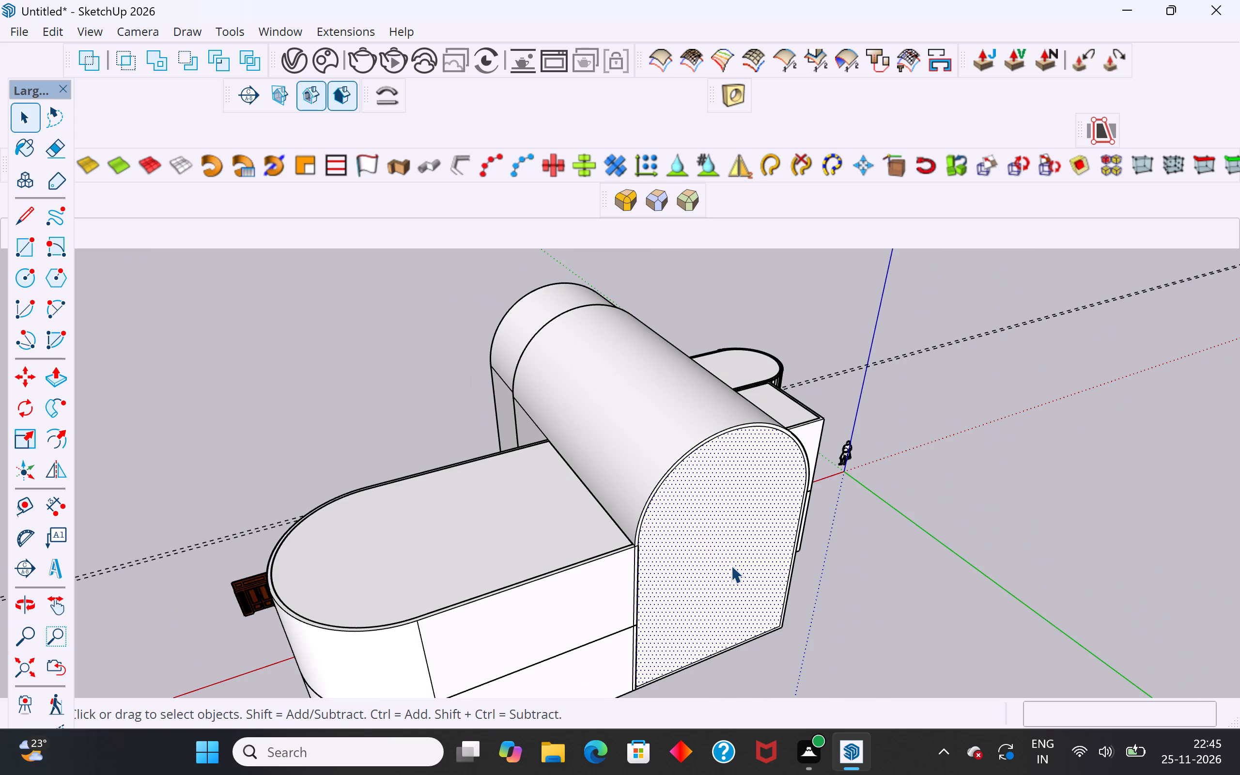
right_click(731, 565)
click(775, 62)
click(763, 481)
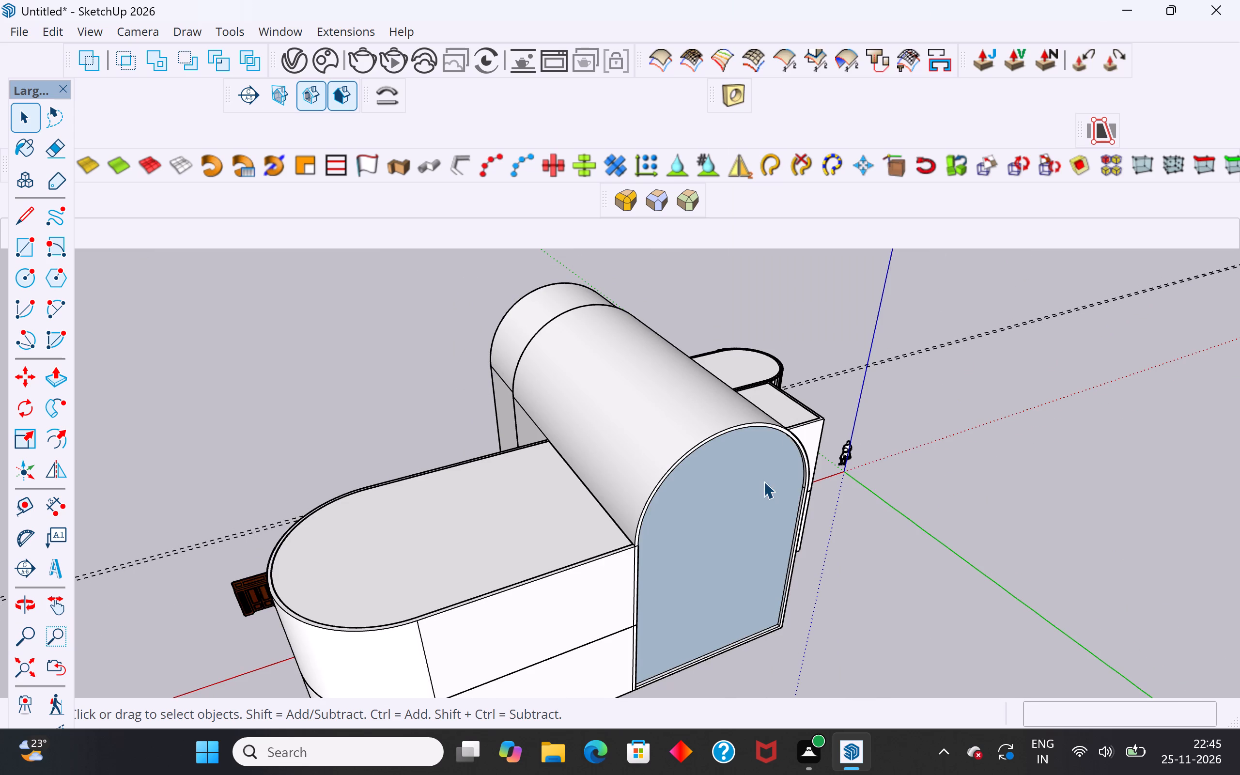
right_drag(763, 481, 753, 480)
click(818, 58)
Delete the leftover arch curves of the old entrance from the interior side of the ground-floor entrance wall.
middle_drag(1019, 440, 865, 275)
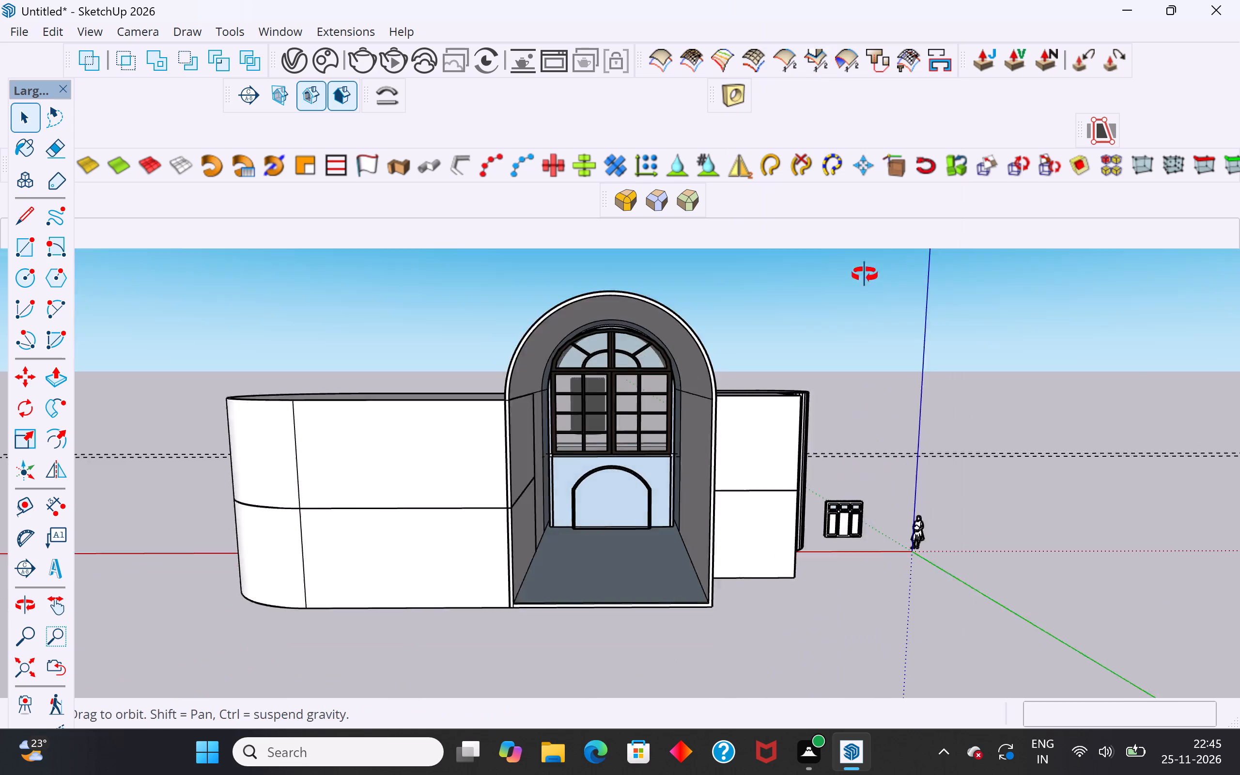
middle_drag(865, 275, 869, 294)
scroll(648, 461, up, 16)
middle_drag(648, 516, 643, 530)
middle_drag(702, 543, 622, 560)
scroll(674, 603, up, 4)
click(703, 574)
key(Delete)
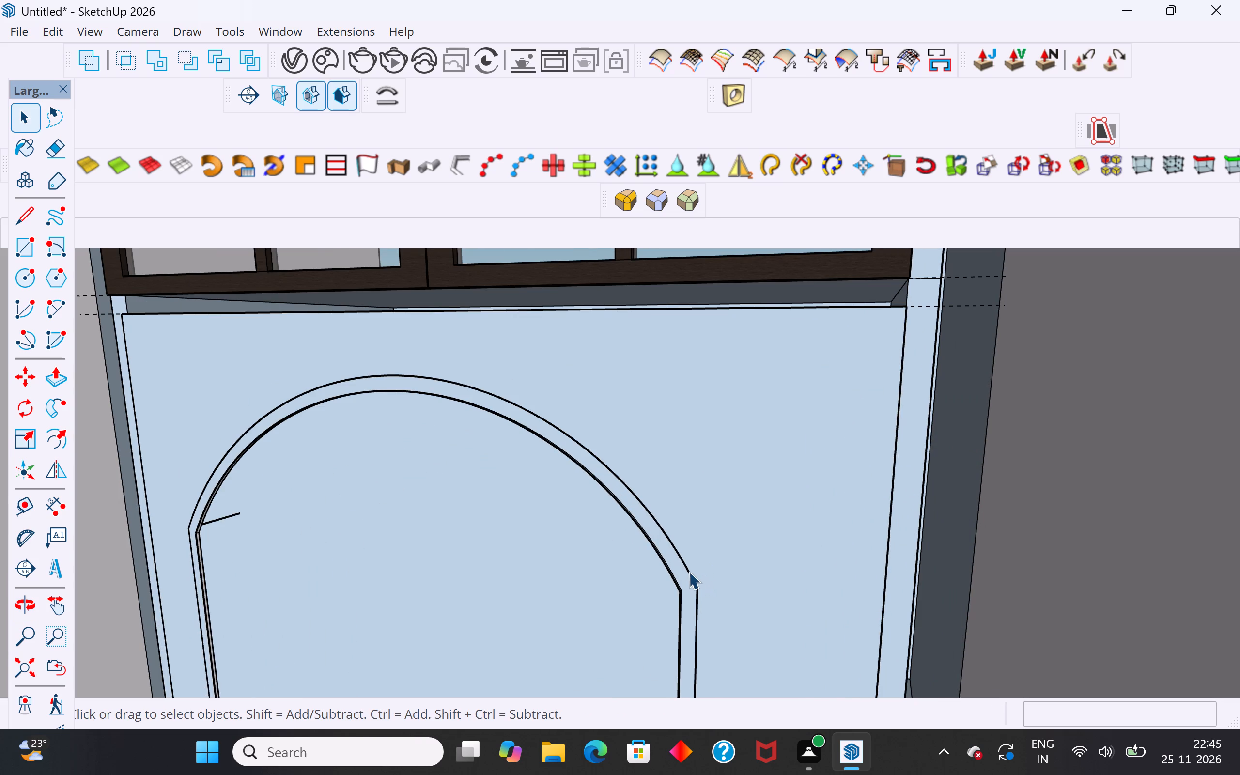
click(689, 572)
key(Delete)
click(664, 565)
key(Delete)
click(668, 570)
key(Delete)
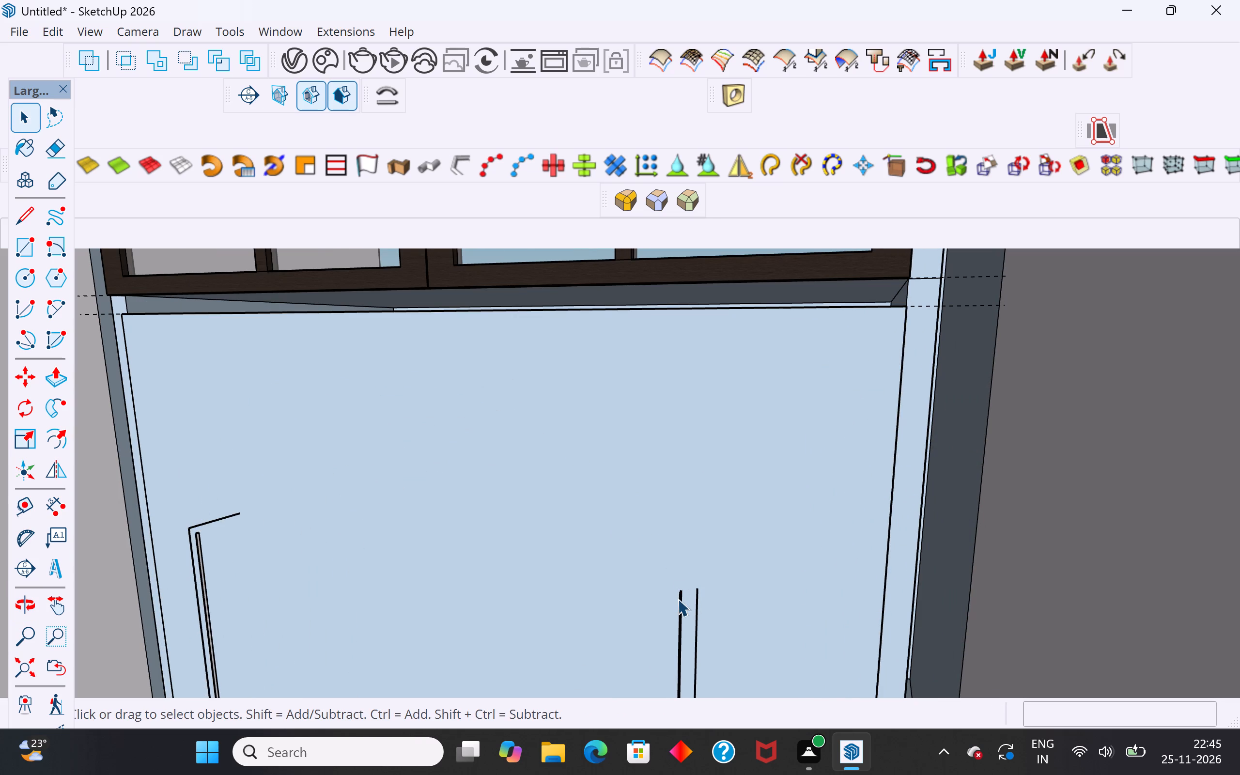
Delete the leftover jamb edges and end fragment of the old arch on its right-hand side, as seen from inside.
click(678, 599)
key(Delete)
click(682, 597)
key(Delete)
click(697, 595)
key(Delete)
click(680, 589)
key(Delete)
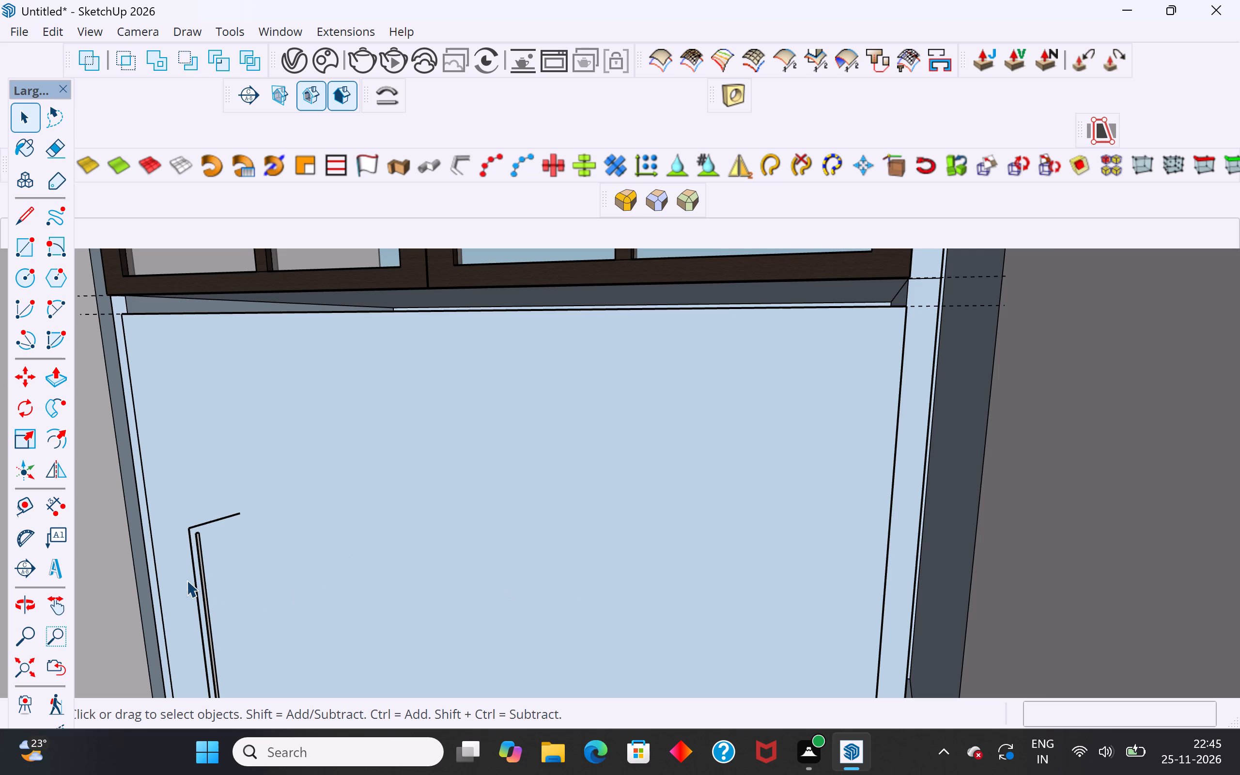
Delete the opposite jamb's leftover edges and the short slanted line at its top on the interior wall face.
scroll(178, 500, up, 4)
click(203, 558)
key(Delete)
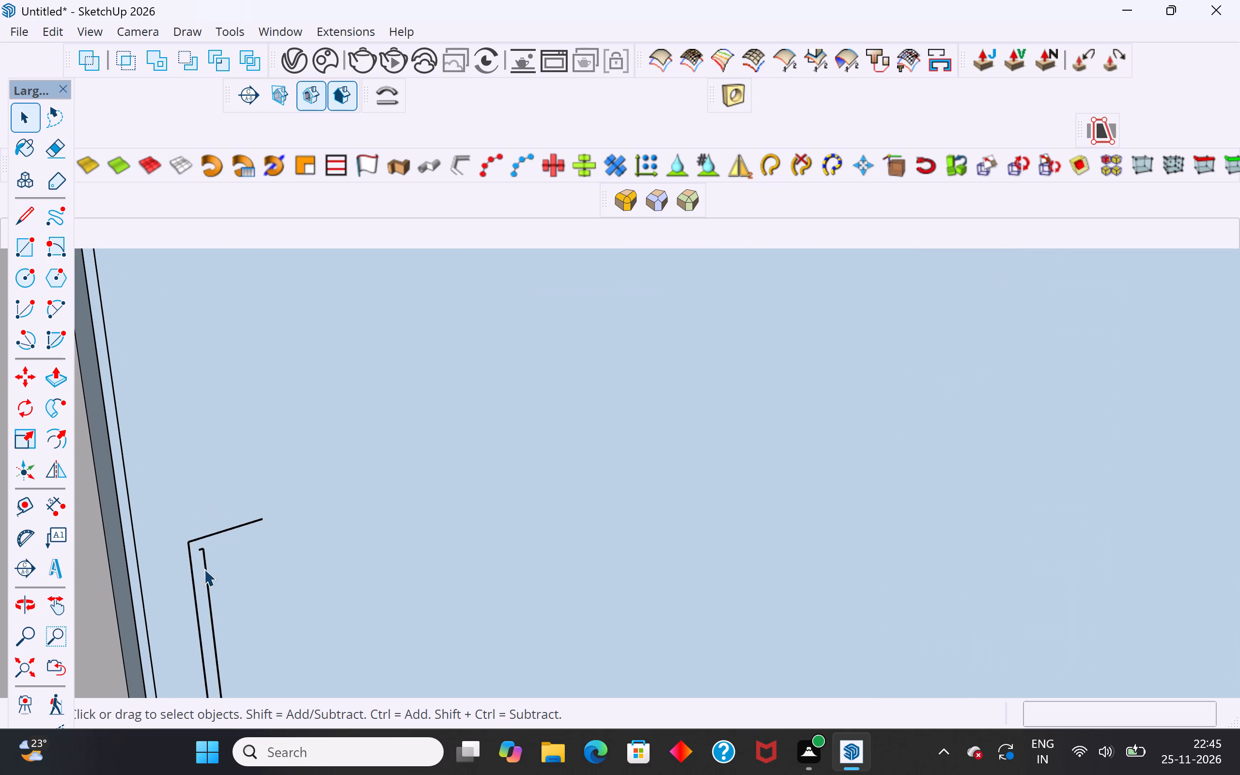
click(204, 569)
key(Delete)
click(199, 550)
key(Delete)
click(190, 552)
key(Delete)
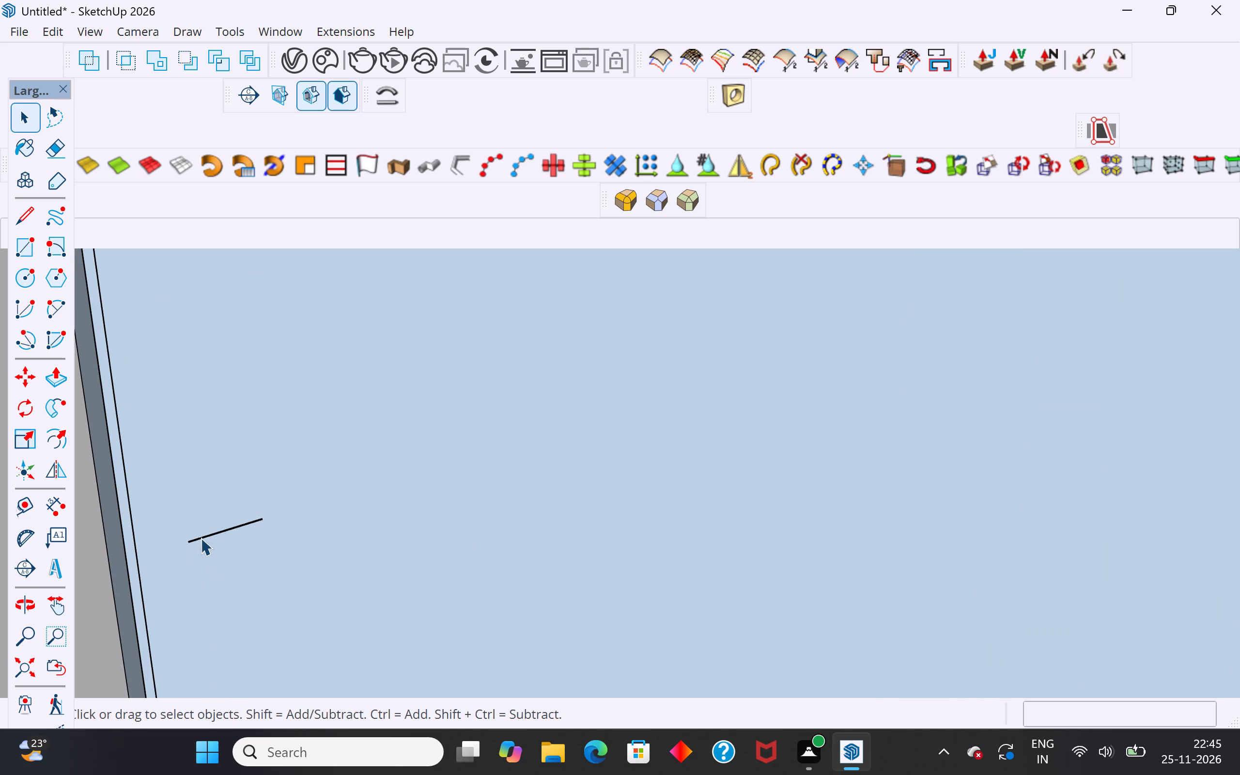
click(201, 538)
key(Delete)
Remove the old door threshold strip from the interior floor by deleting its long edge and the leftover end edges.
scroll(576, 344, down, 11)
middle_drag(560, 523, 567, 553)
scroll(600, 631, up, 5)
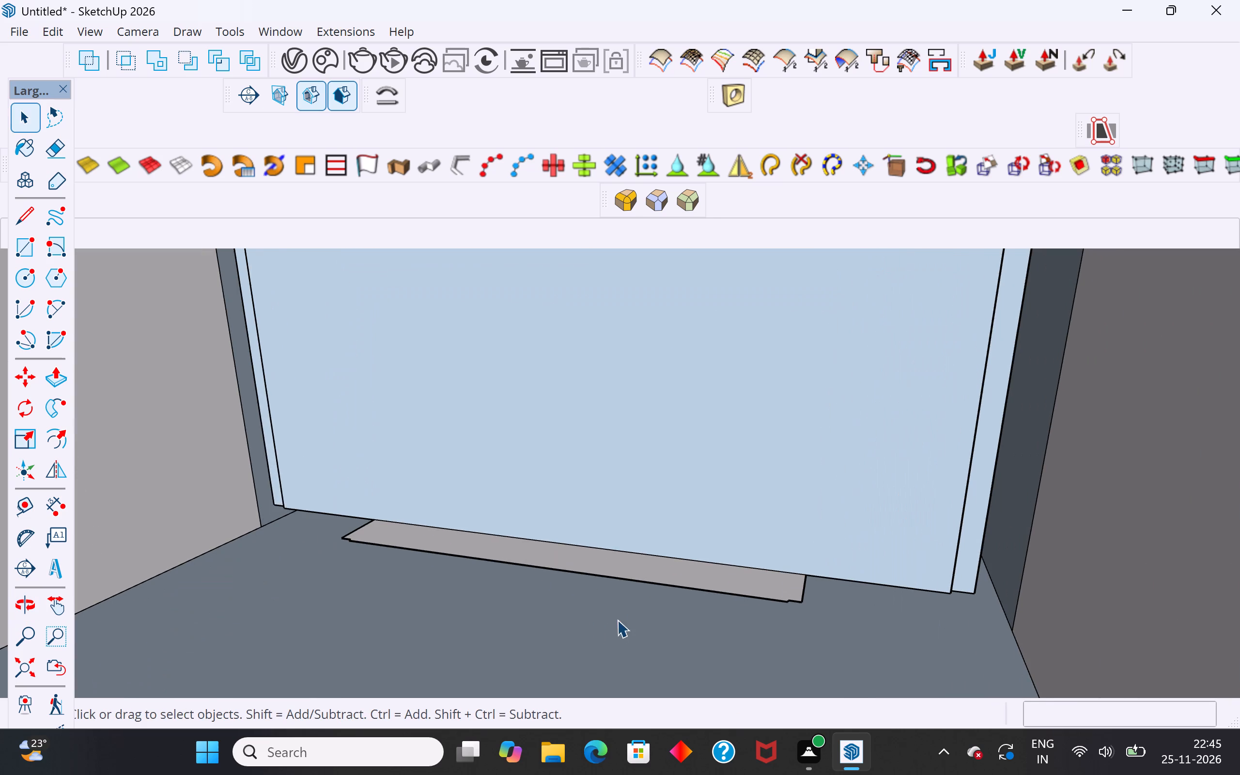
click(648, 584)
key(Delete)
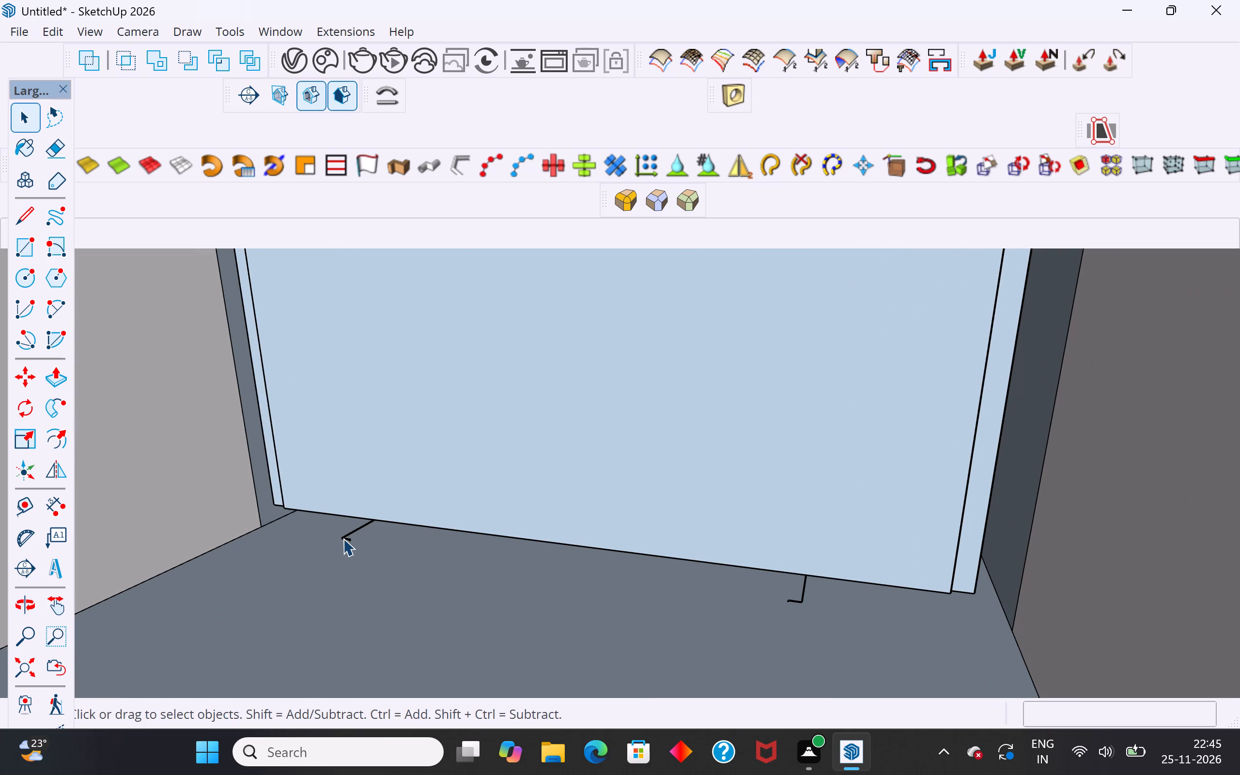
click(343, 538)
key(Delete)
click(351, 538)
key(Delete)
click(351, 535)
key(Delete)
click(798, 601)
key(Delete)
click(804, 592)
key(Delete)
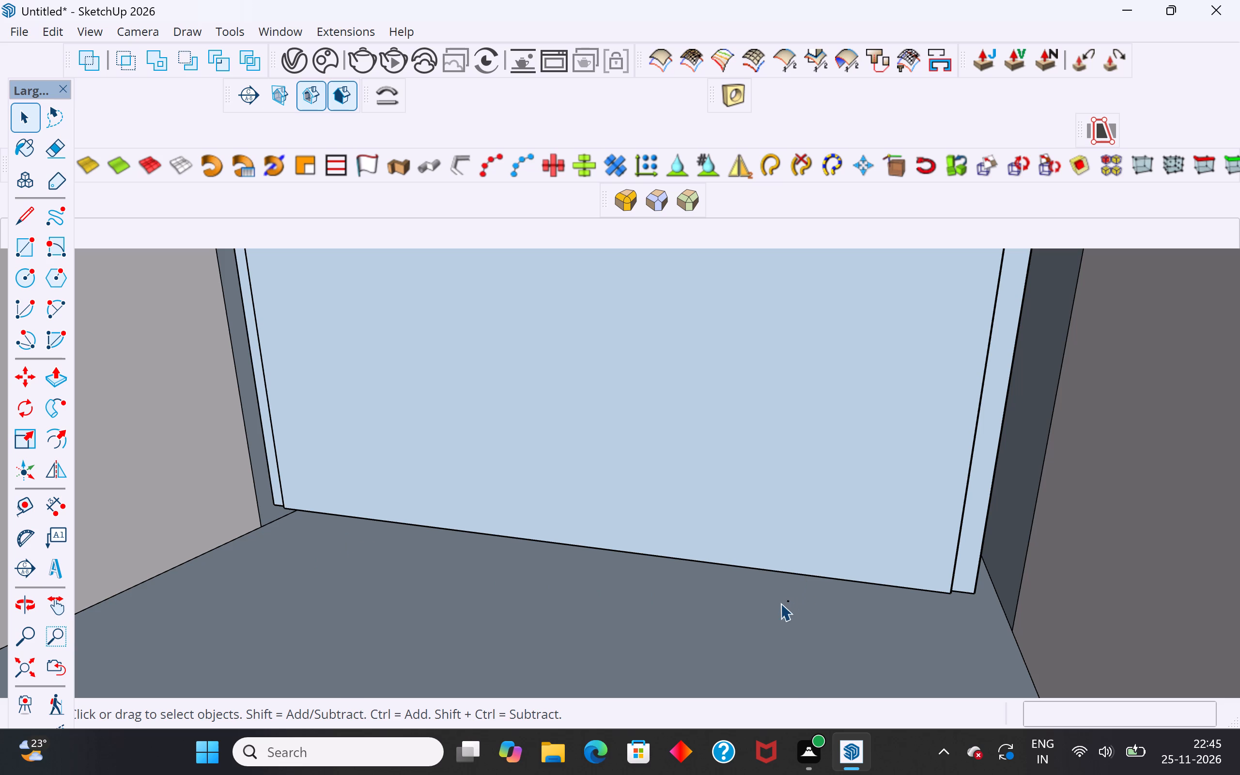
click(790, 604)
key(Delete)
Delete the two dashed guide lines crossing the wall just below the upper arched window.
scroll(713, 603, down, 9)
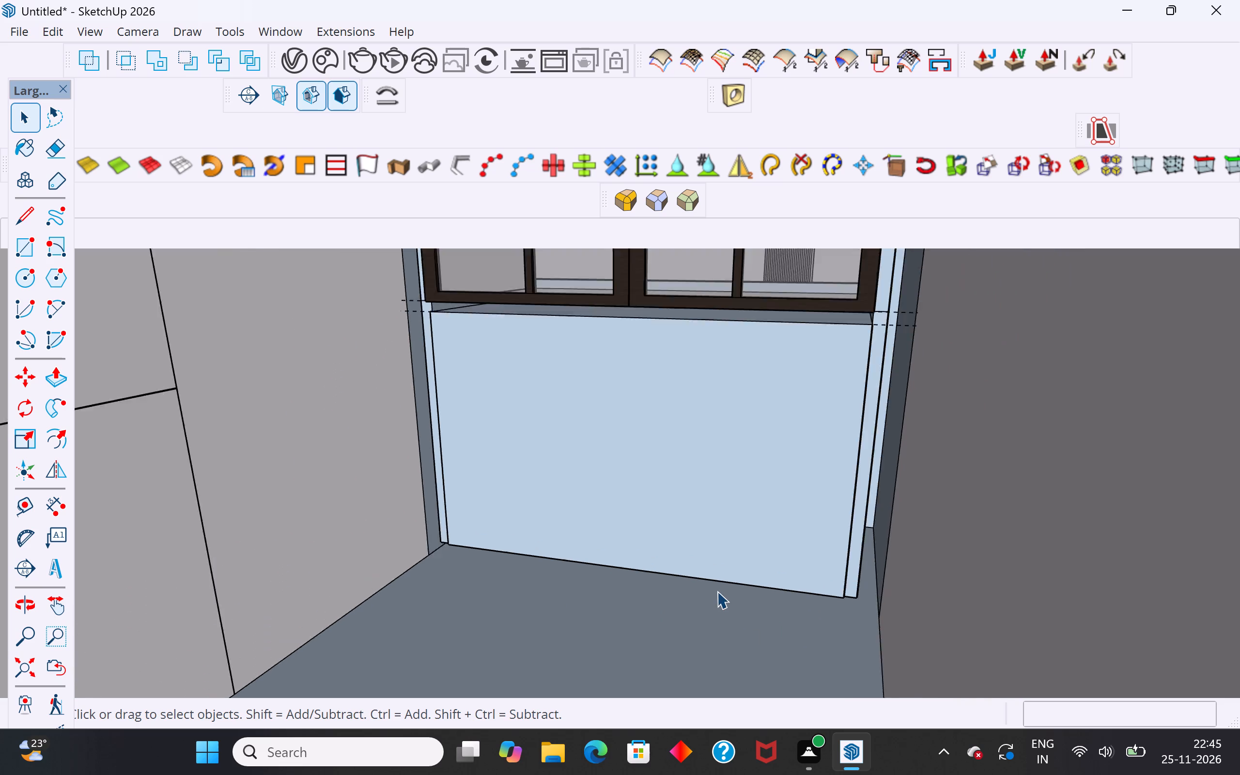
scroll(717, 591, down, 3)
middle_drag(723, 544, 739, 535)
scroll(542, 458, up, 5)
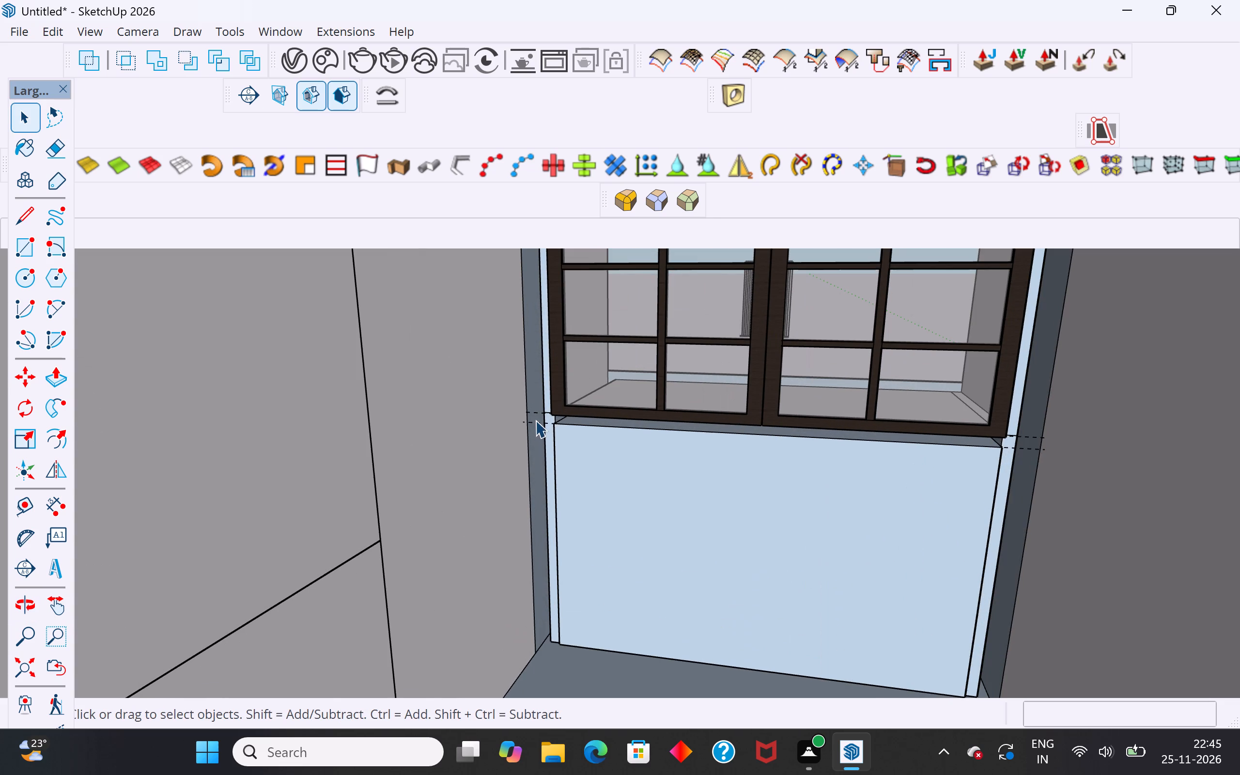
middle_drag(545, 398, 531, 421)
scroll(532, 406, up, 12)
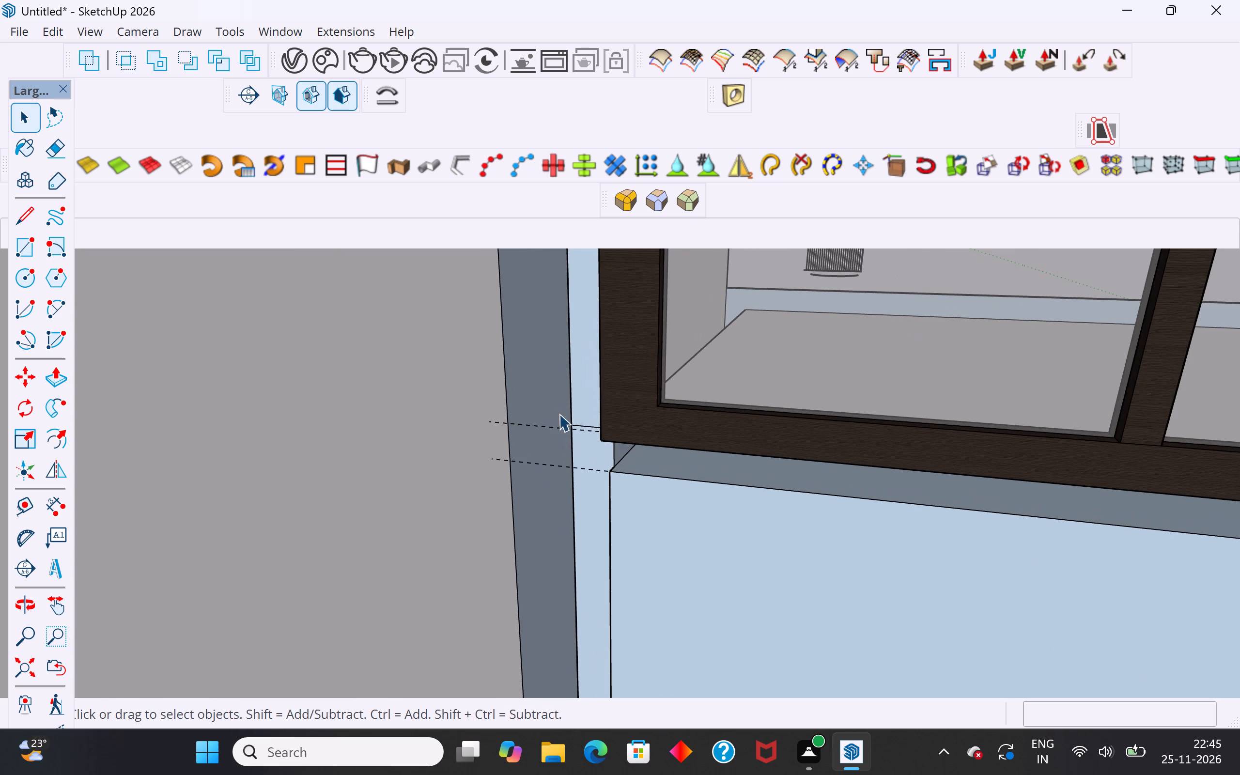
click(563, 430)
key(Delete)
click(558, 465)
key(Delete)
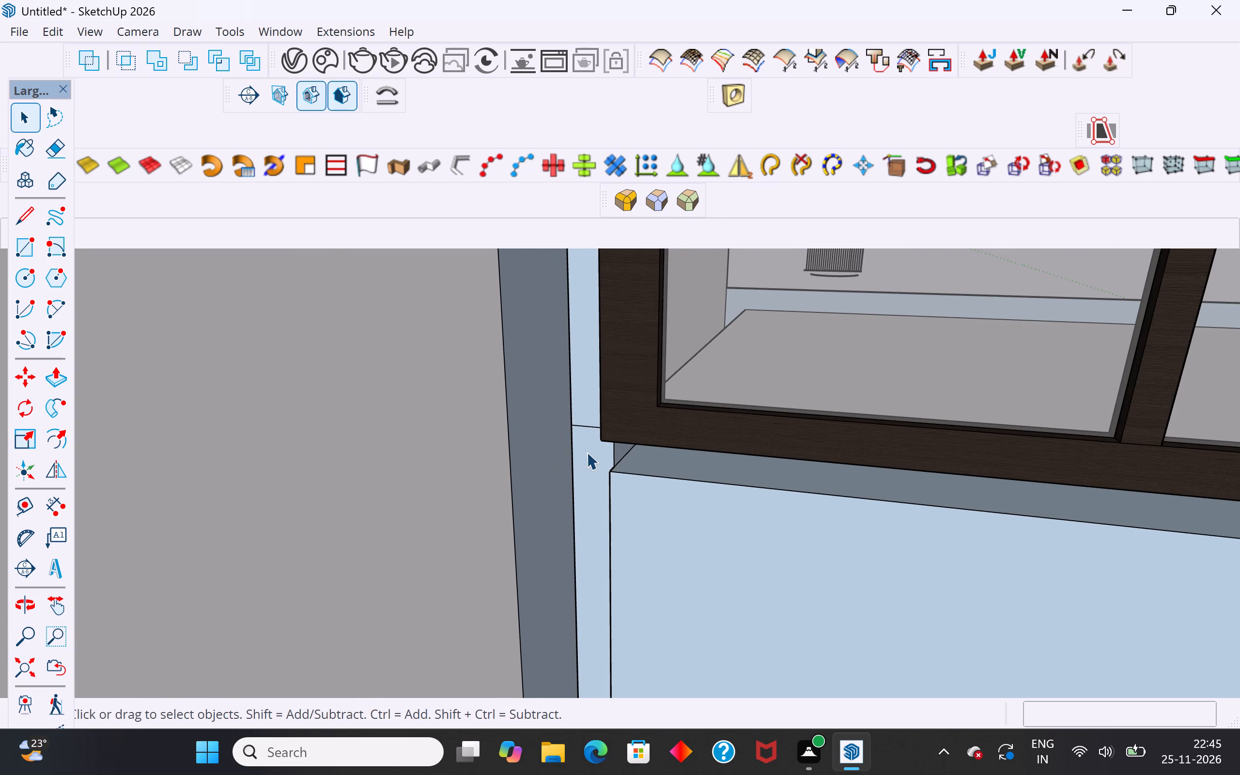
Delete the short horizontal edges on the narrow wall strips at both sides of the upper window's base.
scroll(593, 452, down, 5)
scroll(596, 431, up, 8)
click(589, 446)
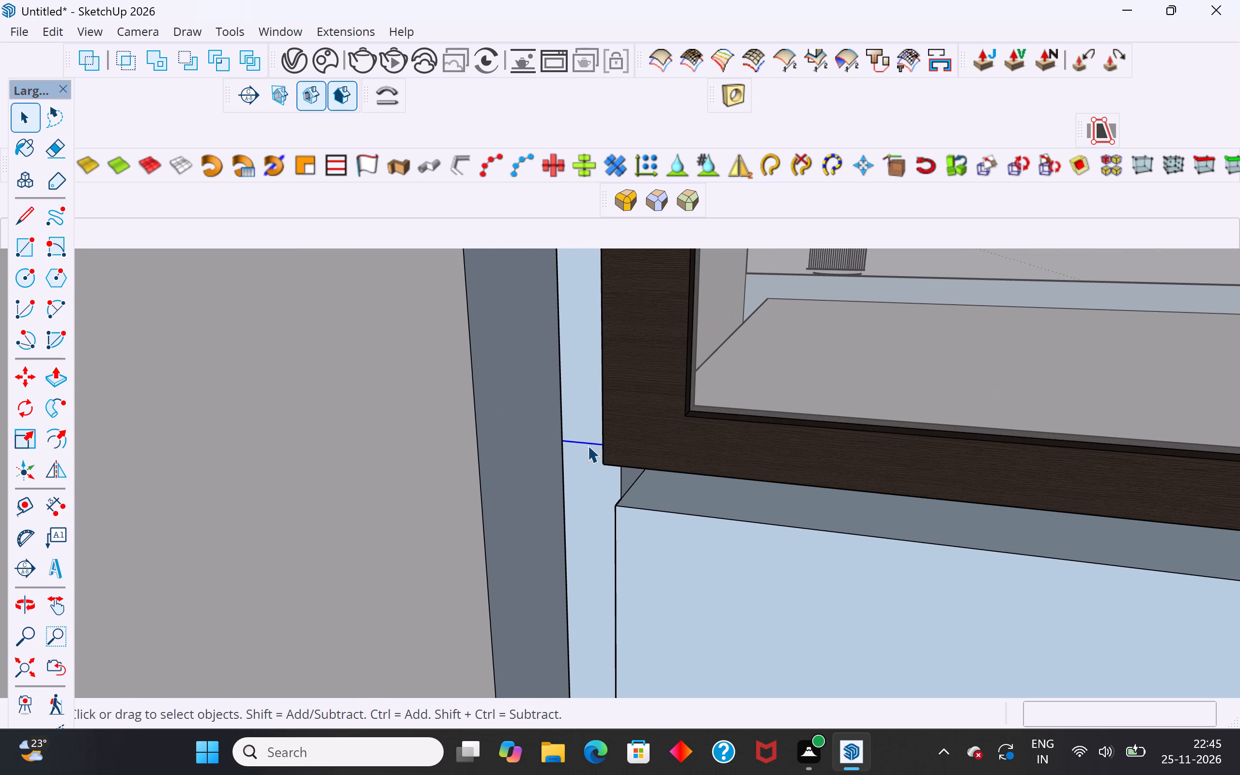
key(Delete)
scroll(578, 447, down, 20)
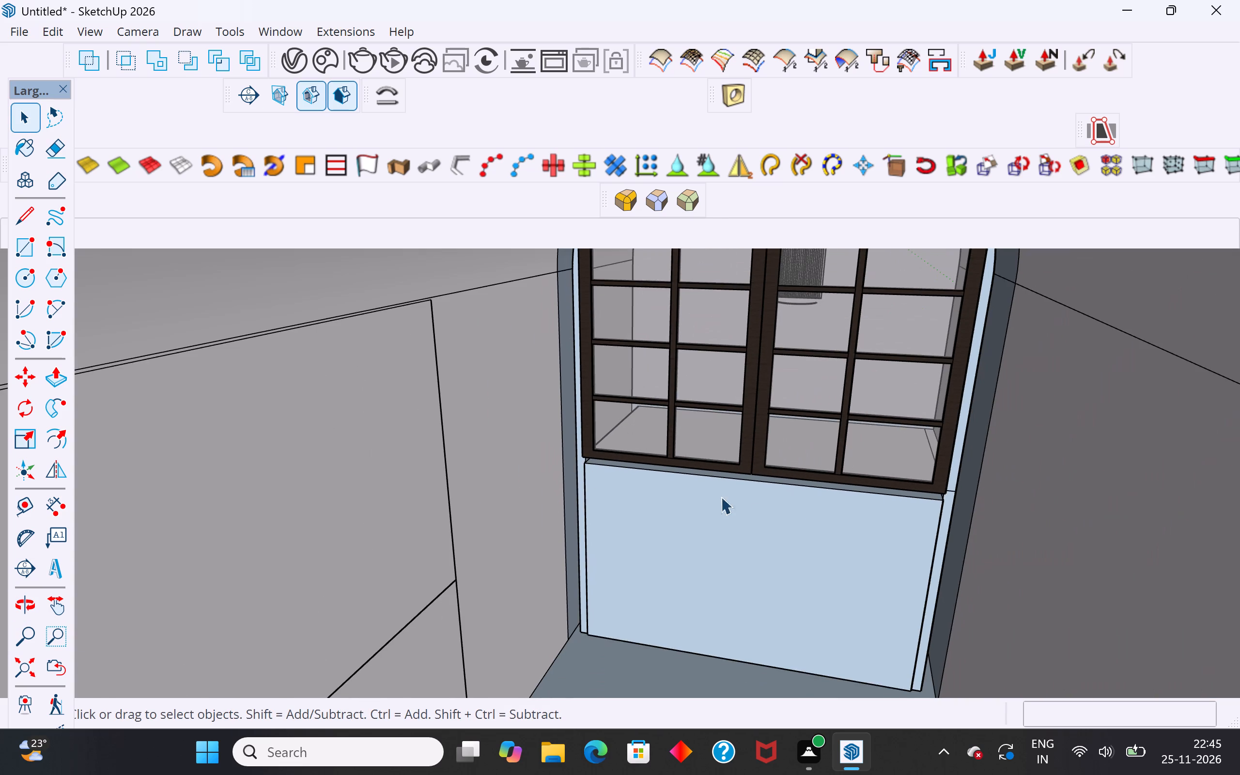
scroll(932, 498, up, 17)
scroll(892, 460, up, 1)
middle_drag(892, 460, 865, 431)
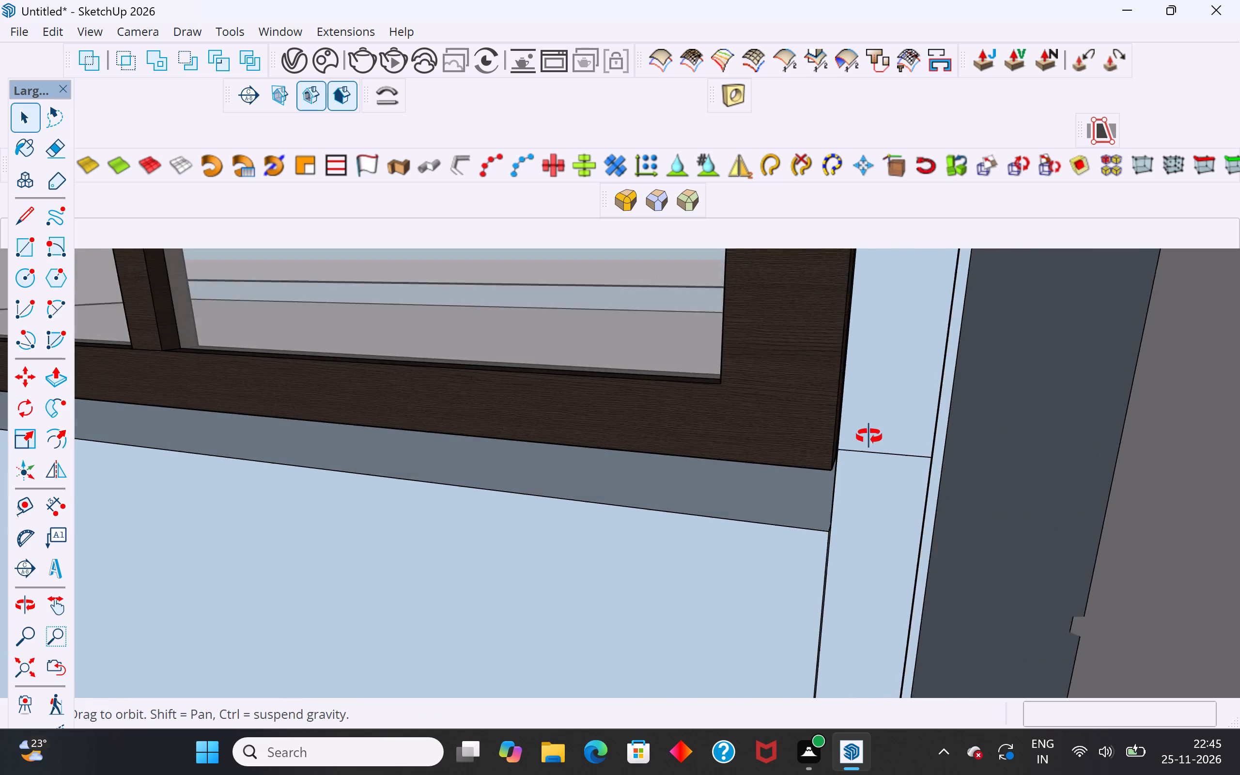
middle_drag(865, 431, 857, 399)
click(883, 450)
key(Delete)
Unhide the arched end wall faces at the back of the vaulted block.
scroll(857, 474, down, 6)
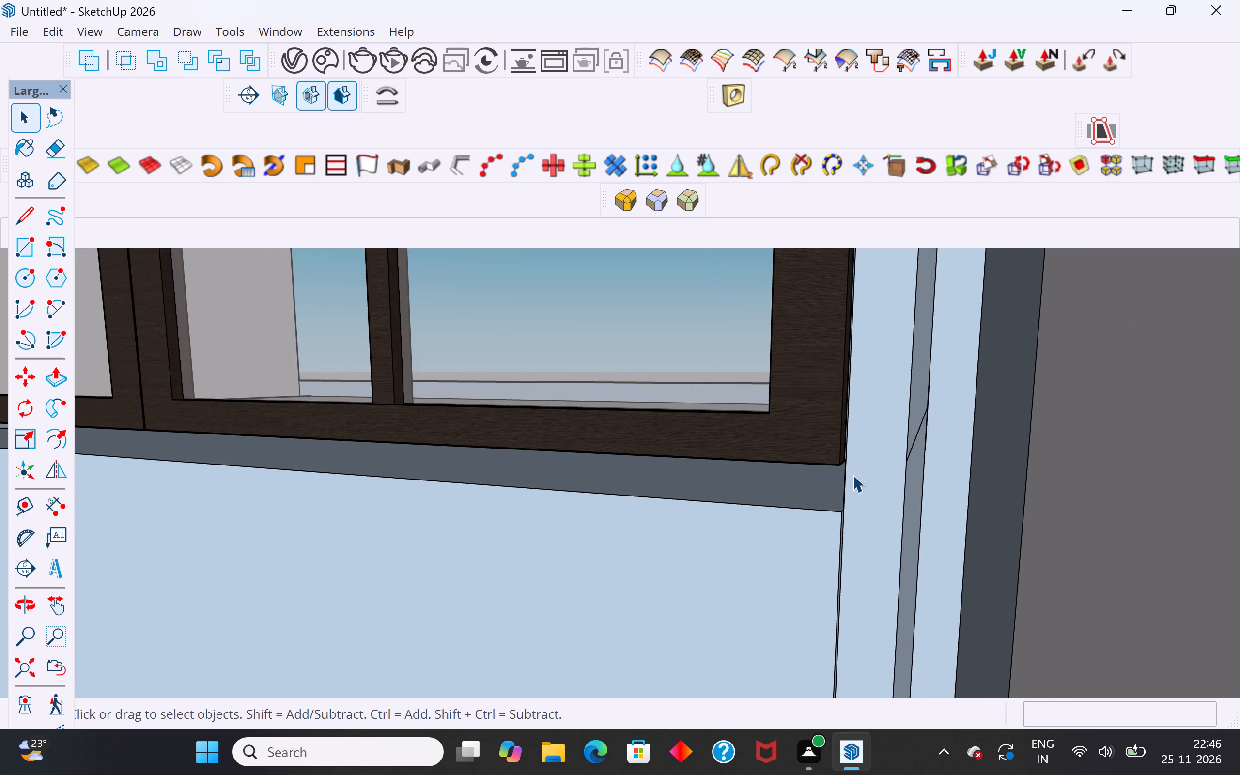
scroll(852, 475, down, 12)
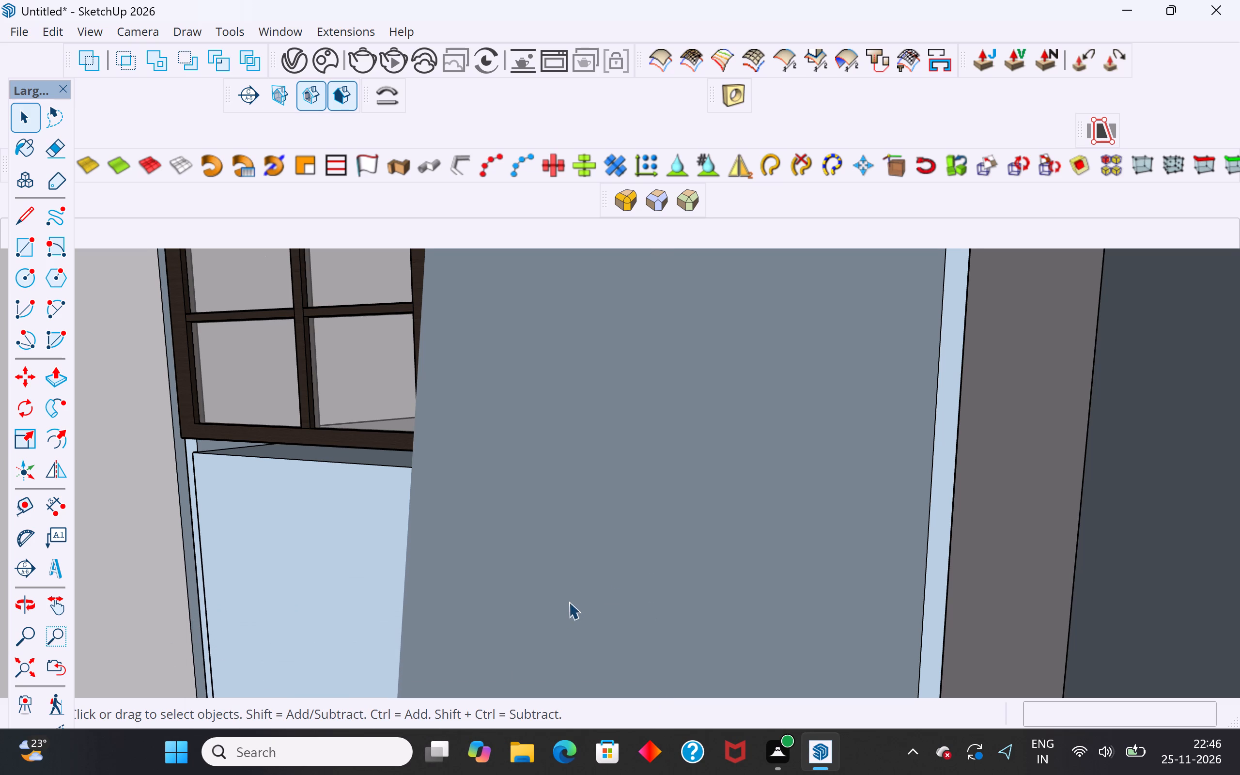
scroll(598, 586, down, 11)
click(26, 682)
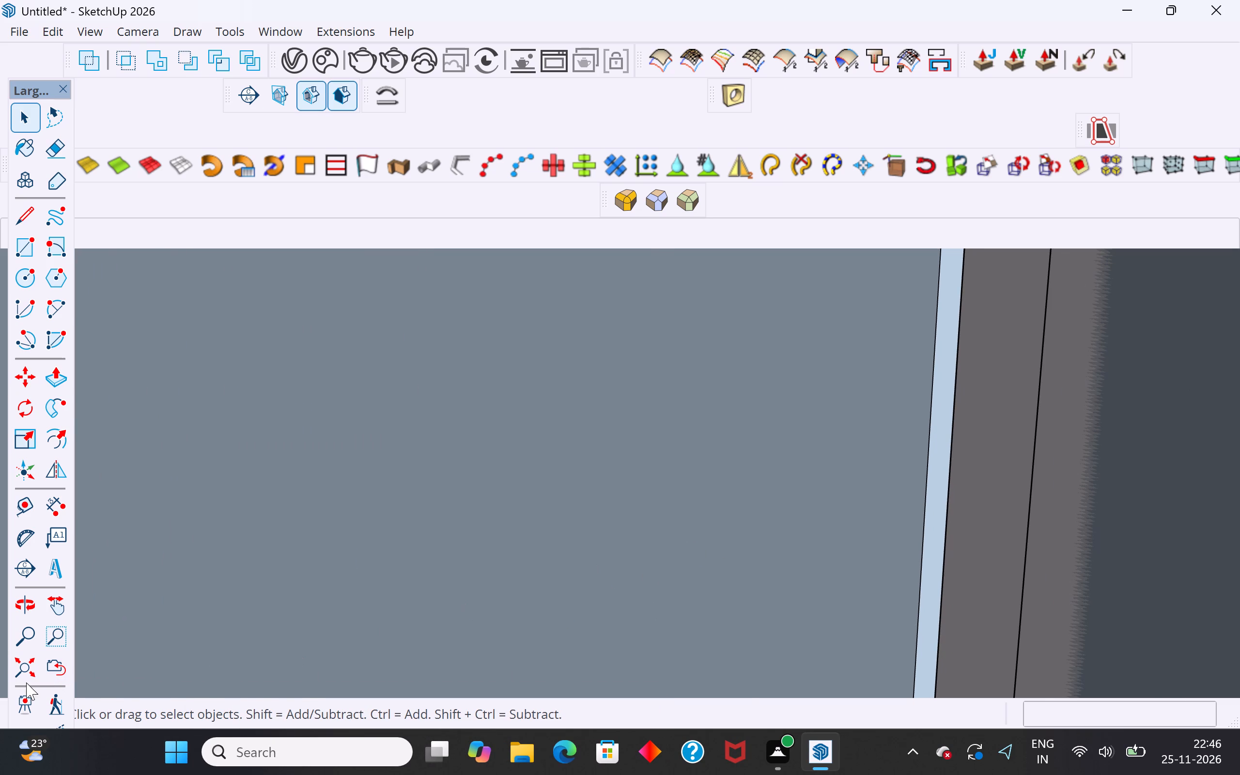
click(23, 672)
middle_drag(643, 540, 764, 528)
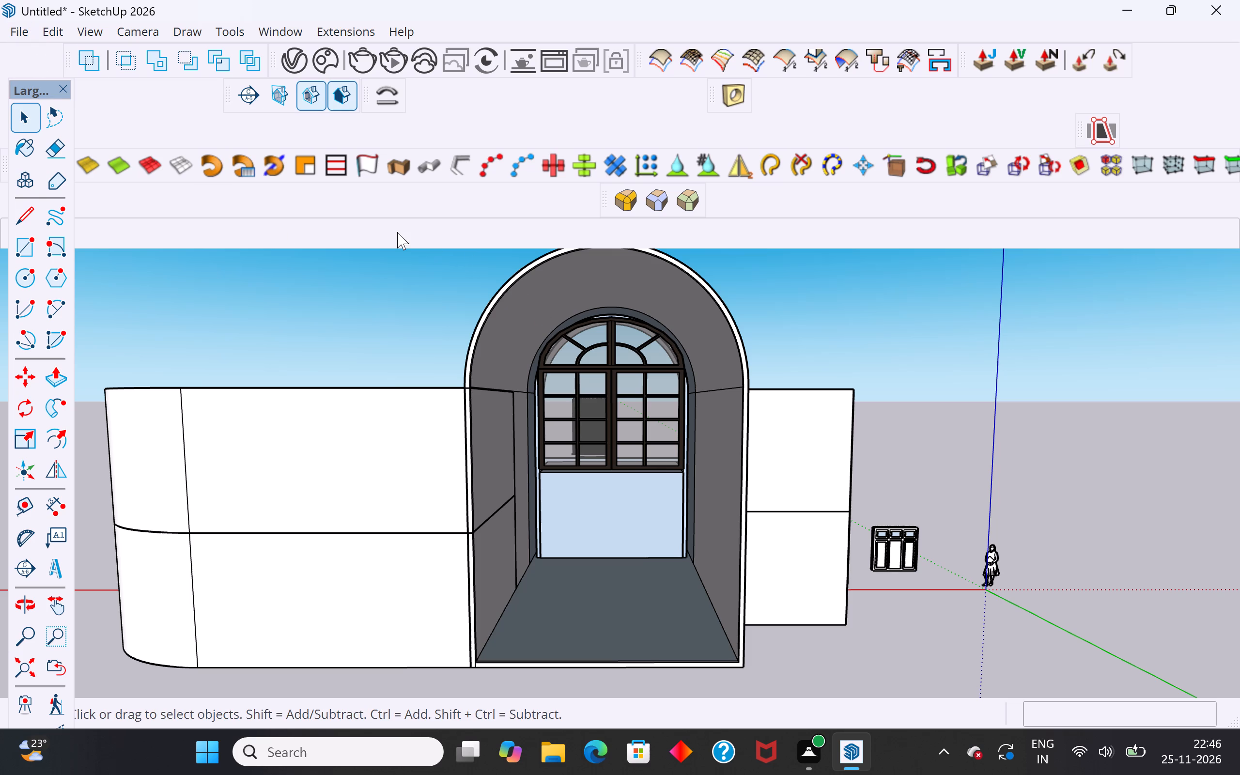
click(50, 34)
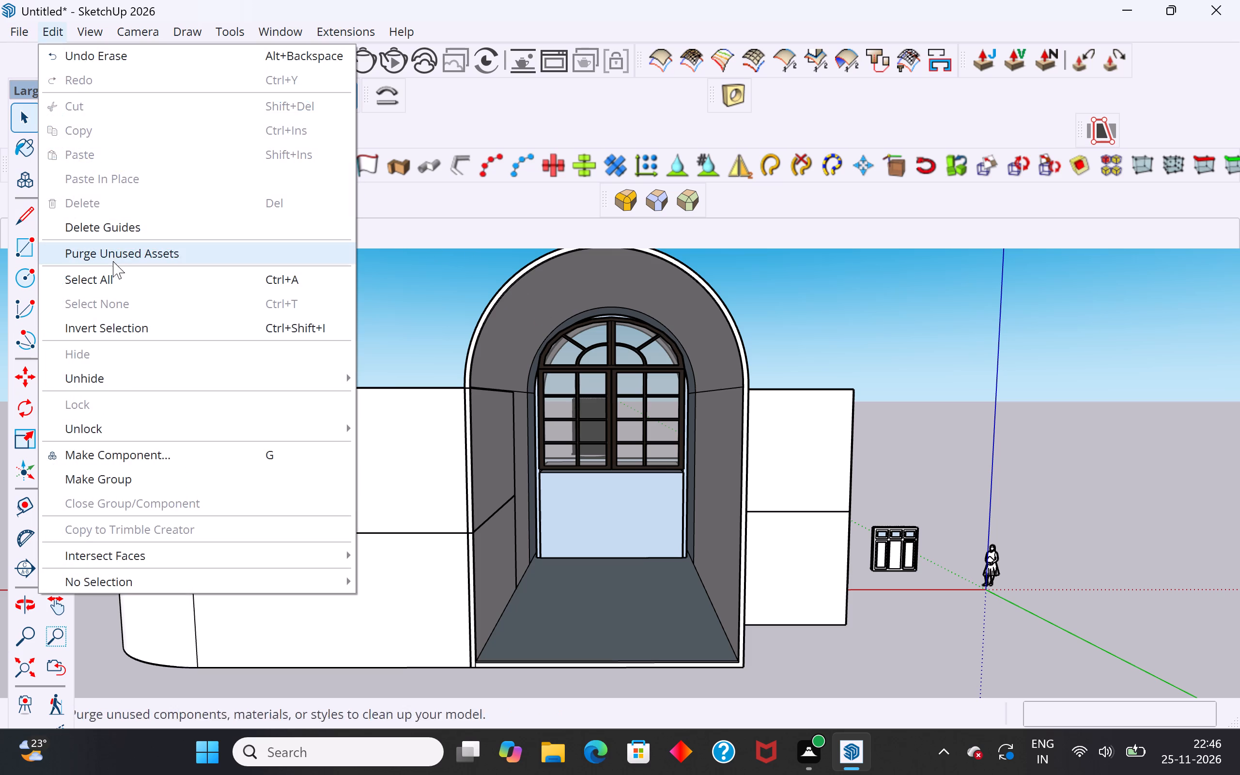
click(409, 428)
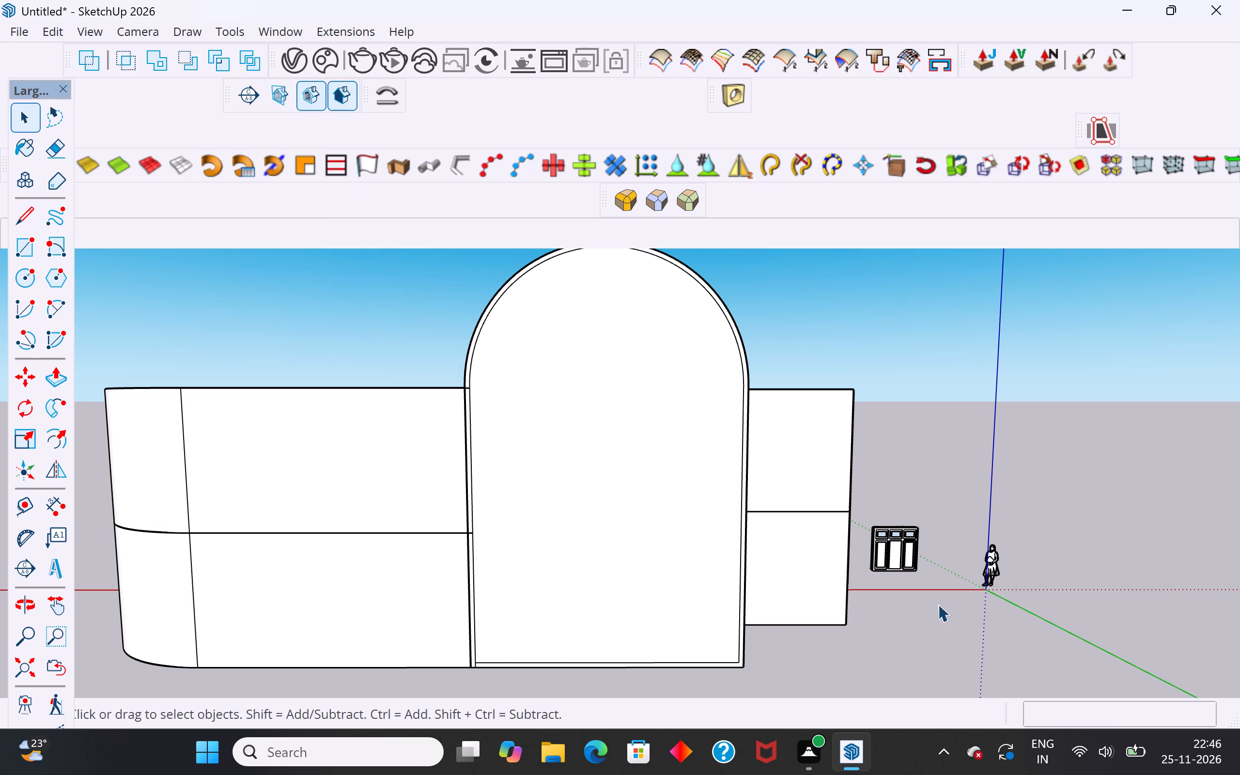
Delete the short stray edge between the floor band's end and its inset rectangle on the front facade.
click(938, 604)
middle_drag(1134, 473, 403, 563)
scroll(443, 529, down, 6)
middle_drag(703, 610, 566, 455)
middle_drag(622, 557, 570, 575)
scroll(562, 544, up, 4)
middle_drag(606, 526, 626, 539)
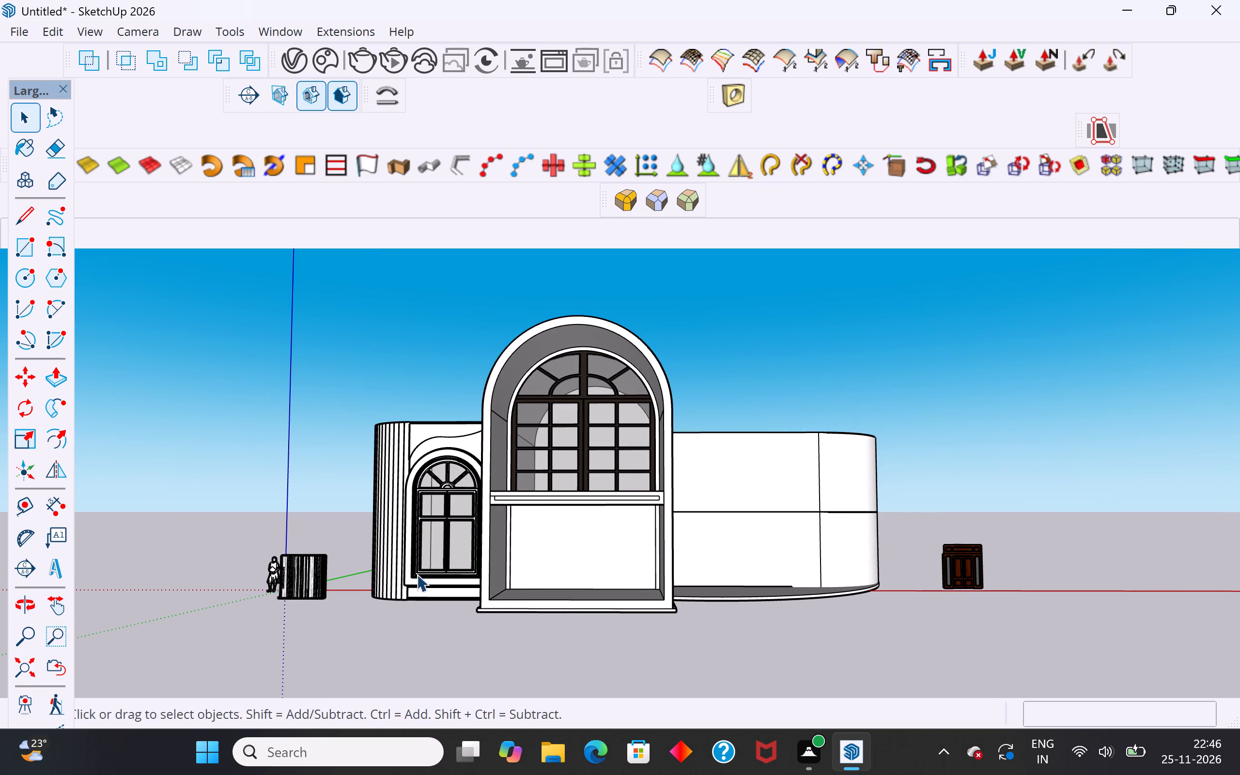
click(436, 553)
scroll(442, 553, up, 4)
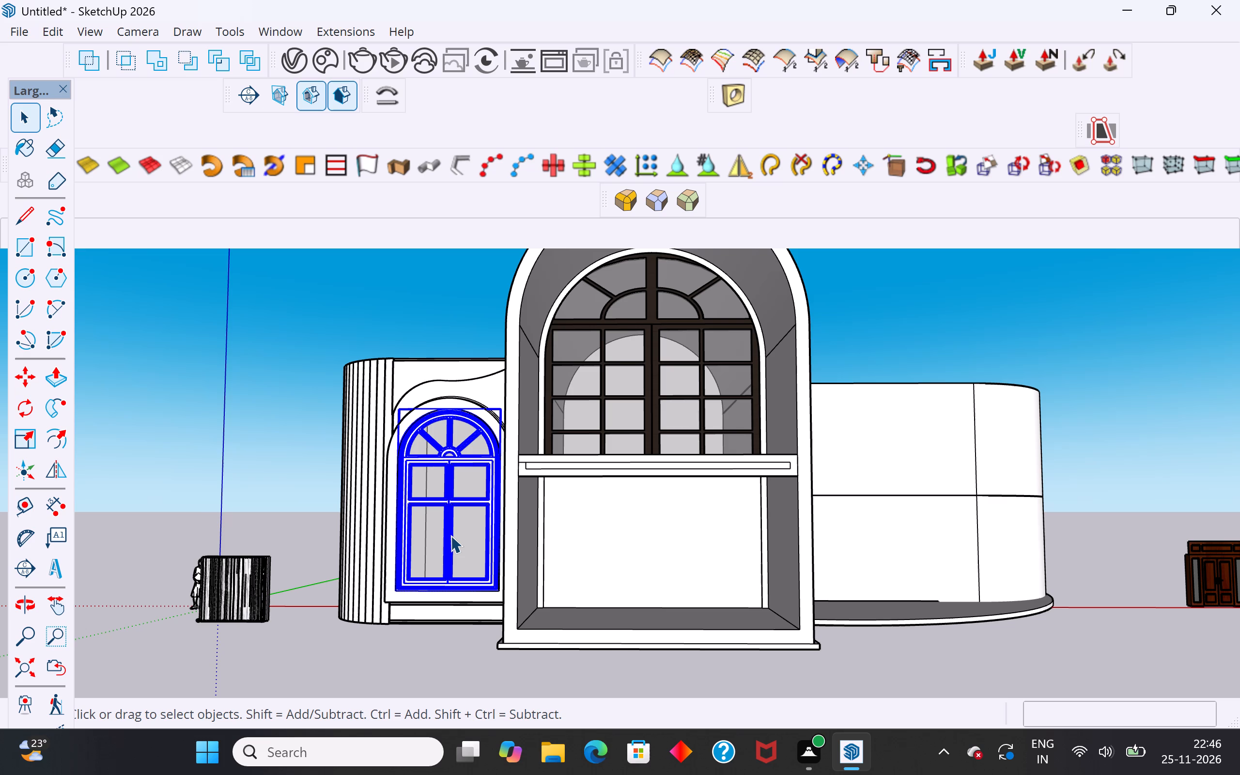
click(415, 671)
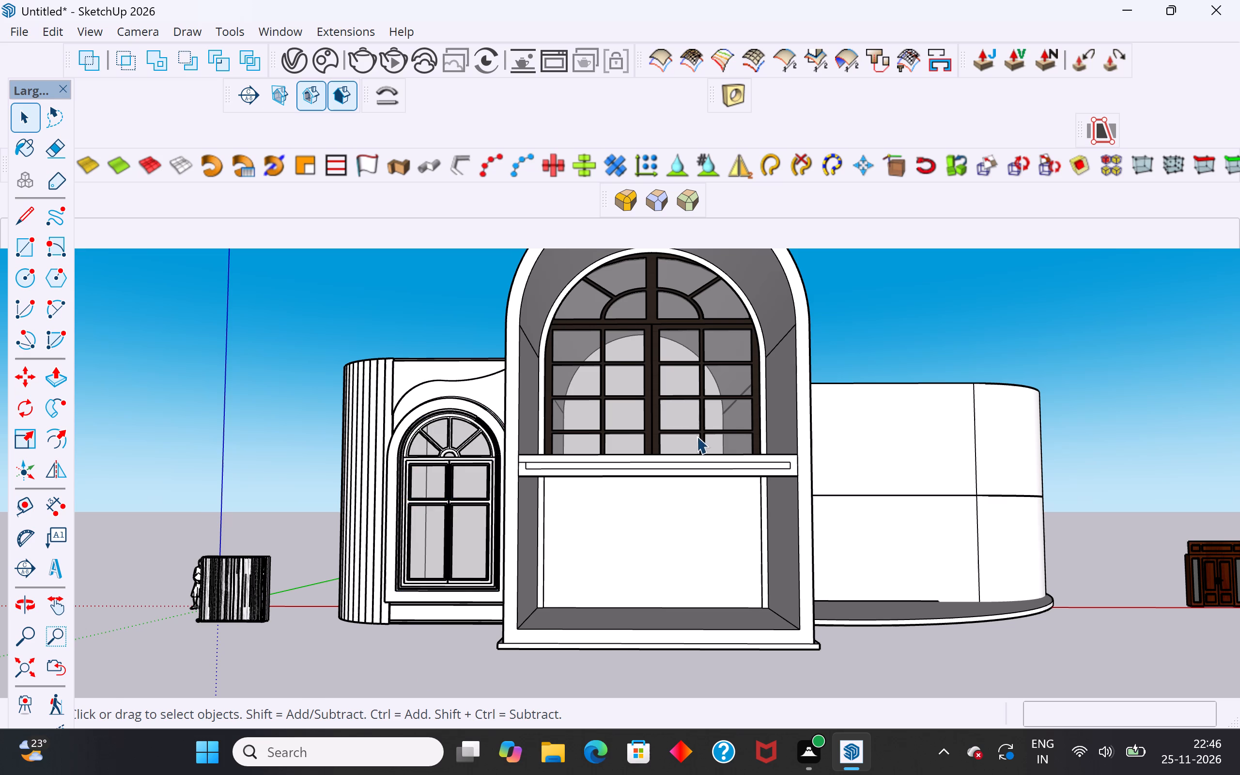
middle_drag(701, 448, 701, 506)
scroll(467, 573, up, 3)
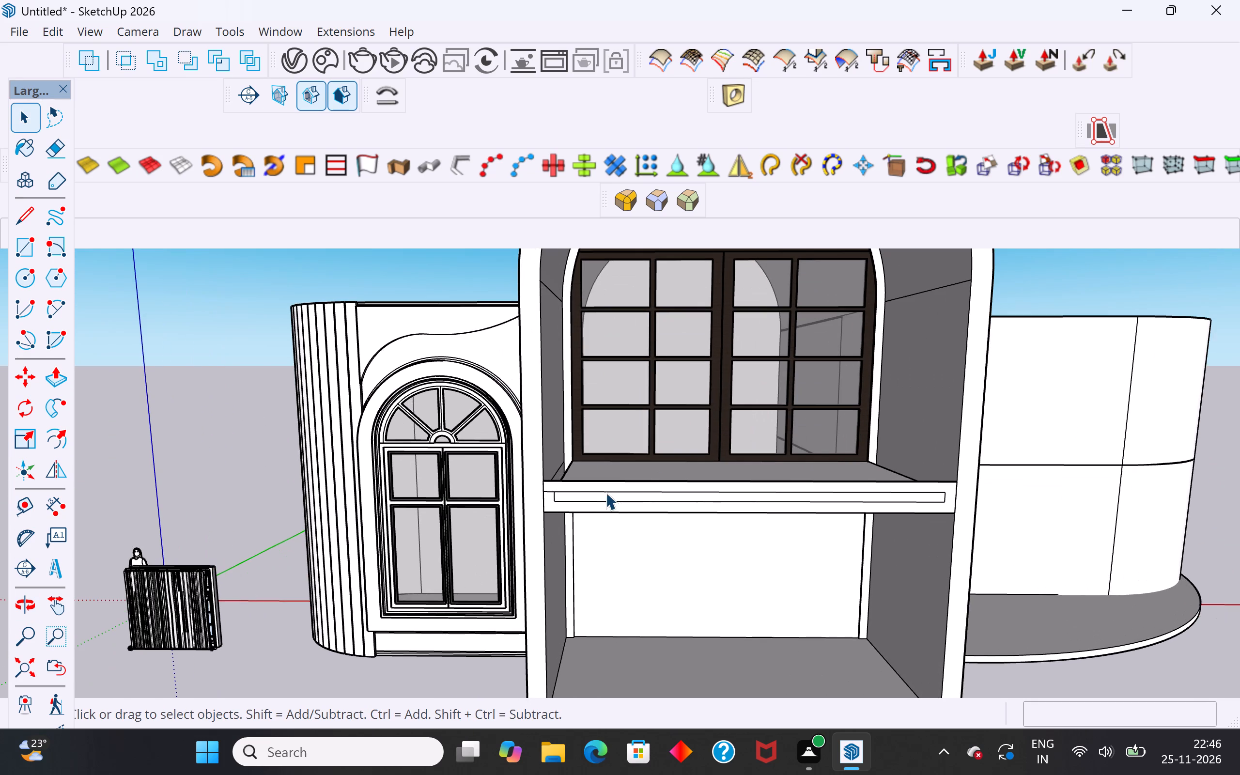
middle_drag(576, 493, 549, 483)
scroll(542, 477, up, 11)
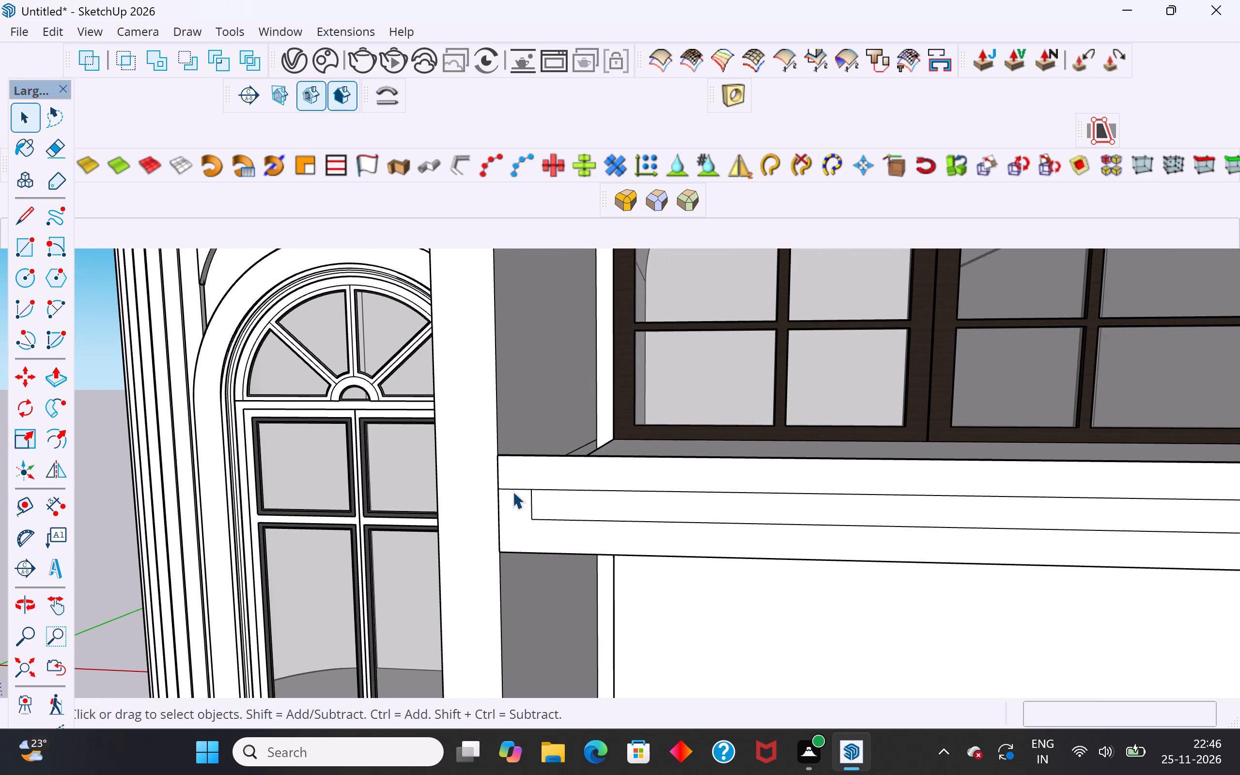
click(512, 491)
key(Delete)
Delete the bottom edge and one end edge of the inset rectangle on the front floor band.
scroll(389, 414, down, 5)
scroll(1044, 422, up, 2)
scroll(912, 419, down, 3)
scroll(937, 438, up, 2)
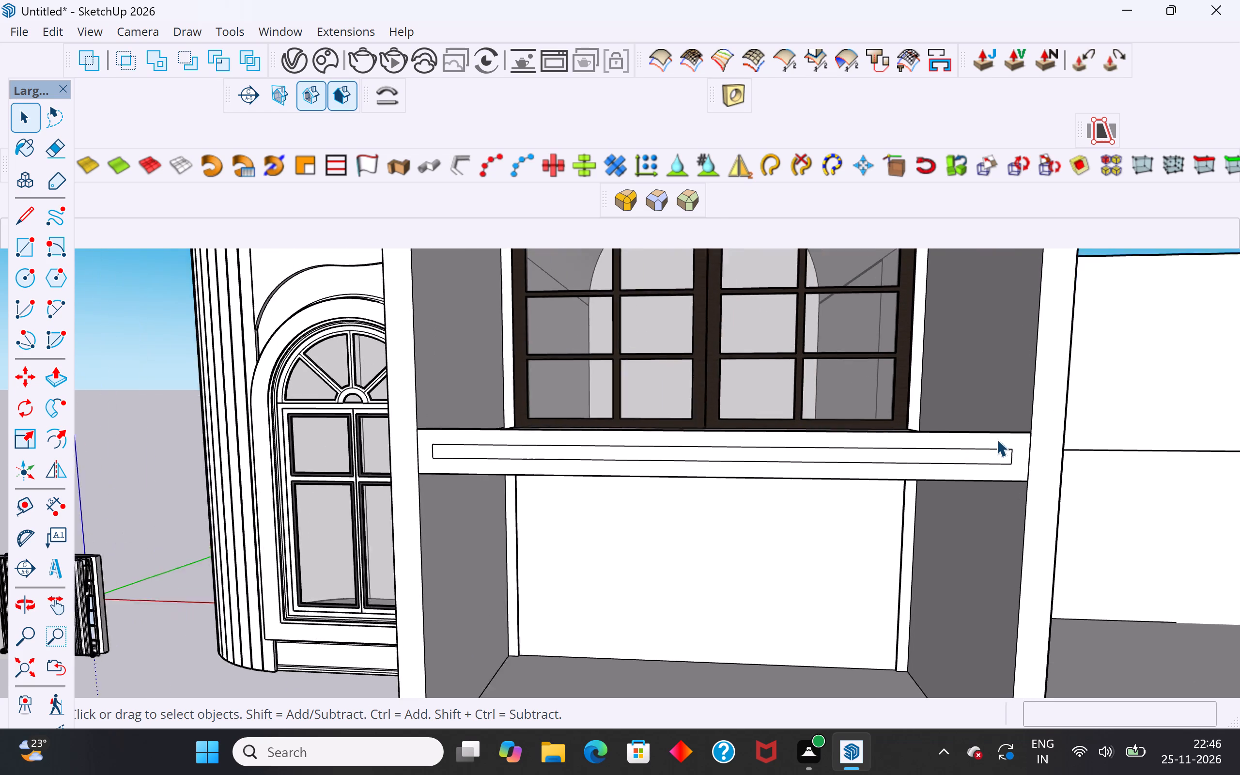
scroll(996, 439, up, 2)
click(1006, 466)
key(Delete)
click(1012, 465)
key(Delete)
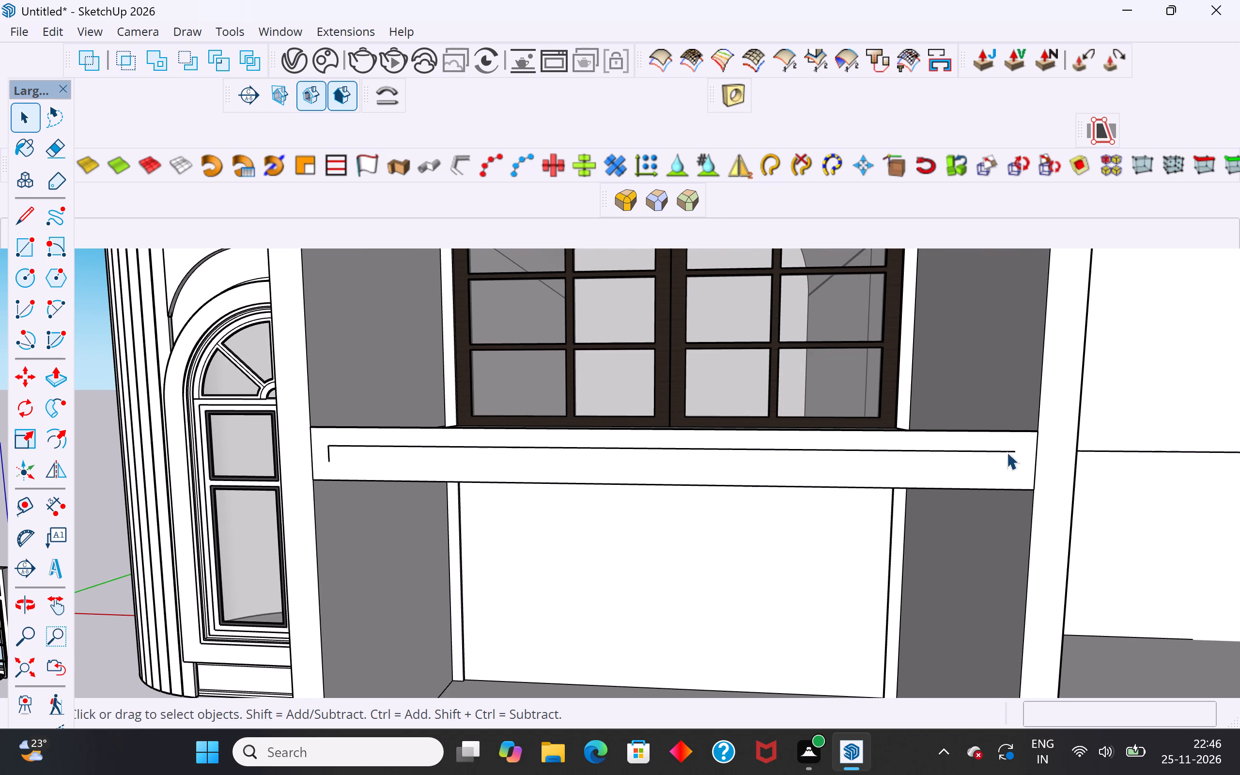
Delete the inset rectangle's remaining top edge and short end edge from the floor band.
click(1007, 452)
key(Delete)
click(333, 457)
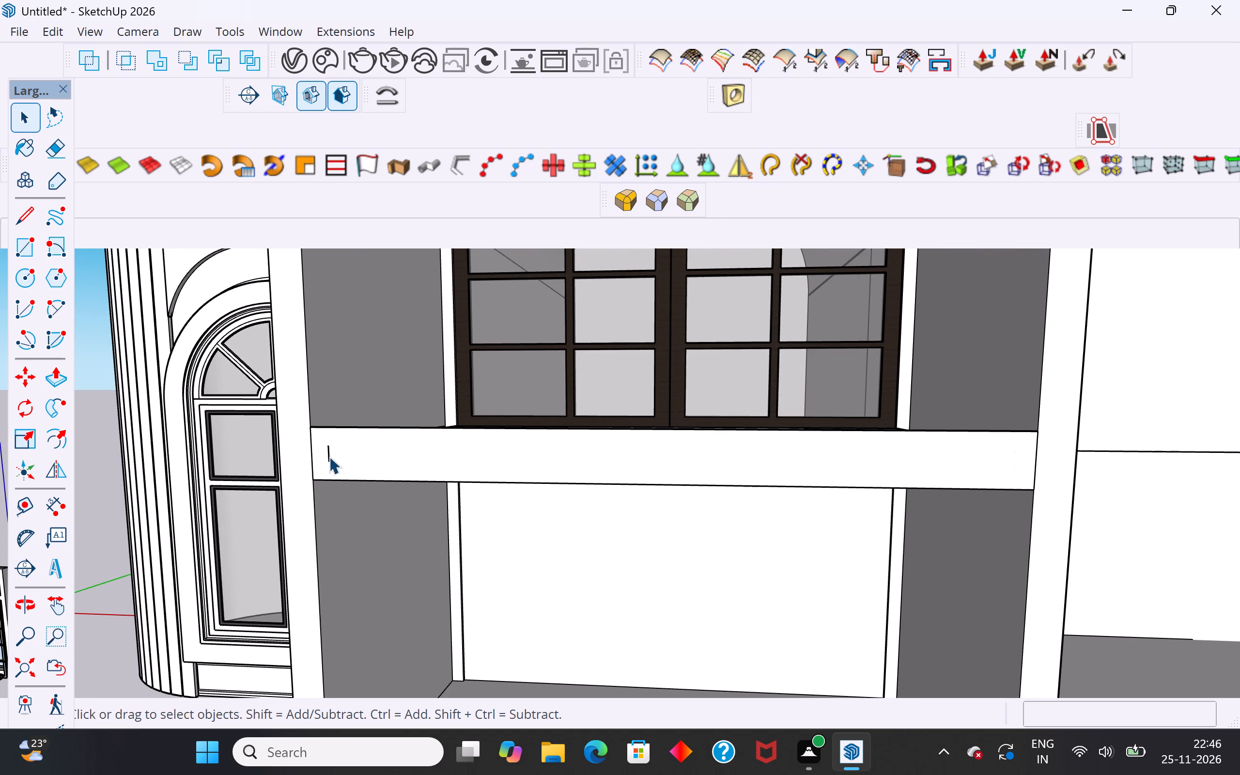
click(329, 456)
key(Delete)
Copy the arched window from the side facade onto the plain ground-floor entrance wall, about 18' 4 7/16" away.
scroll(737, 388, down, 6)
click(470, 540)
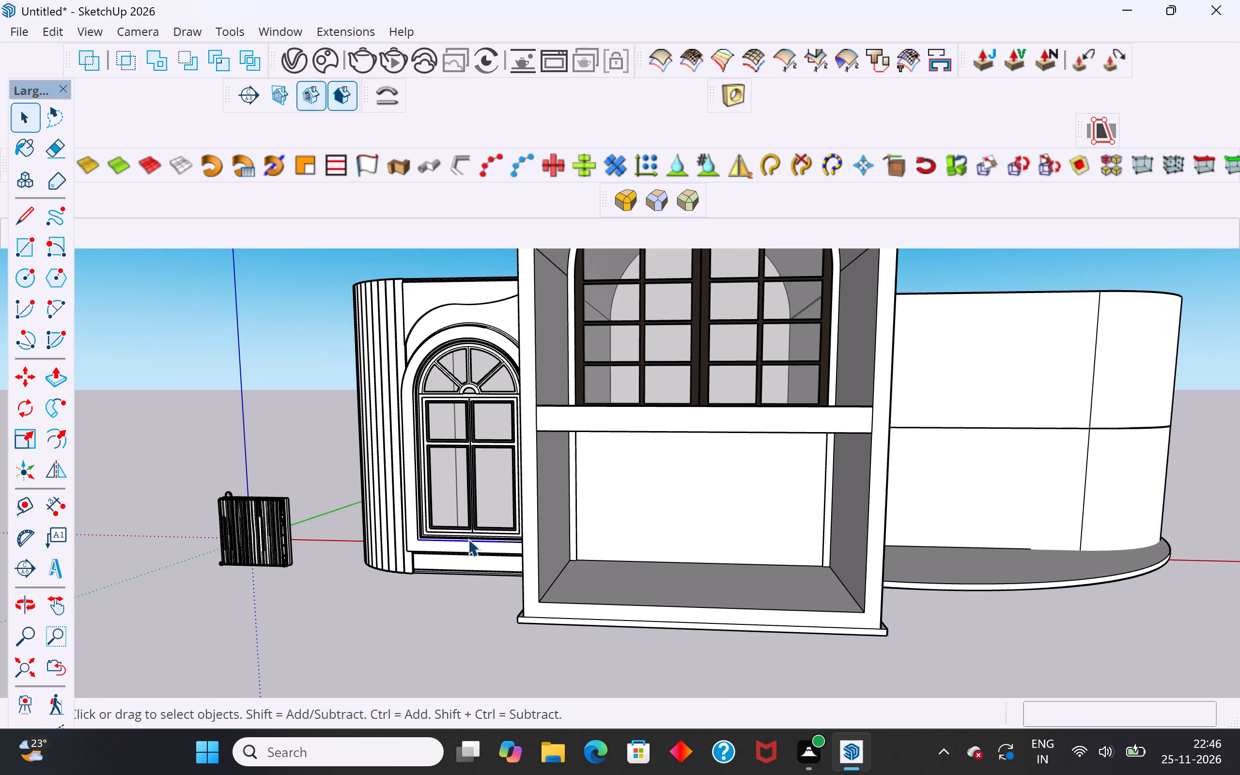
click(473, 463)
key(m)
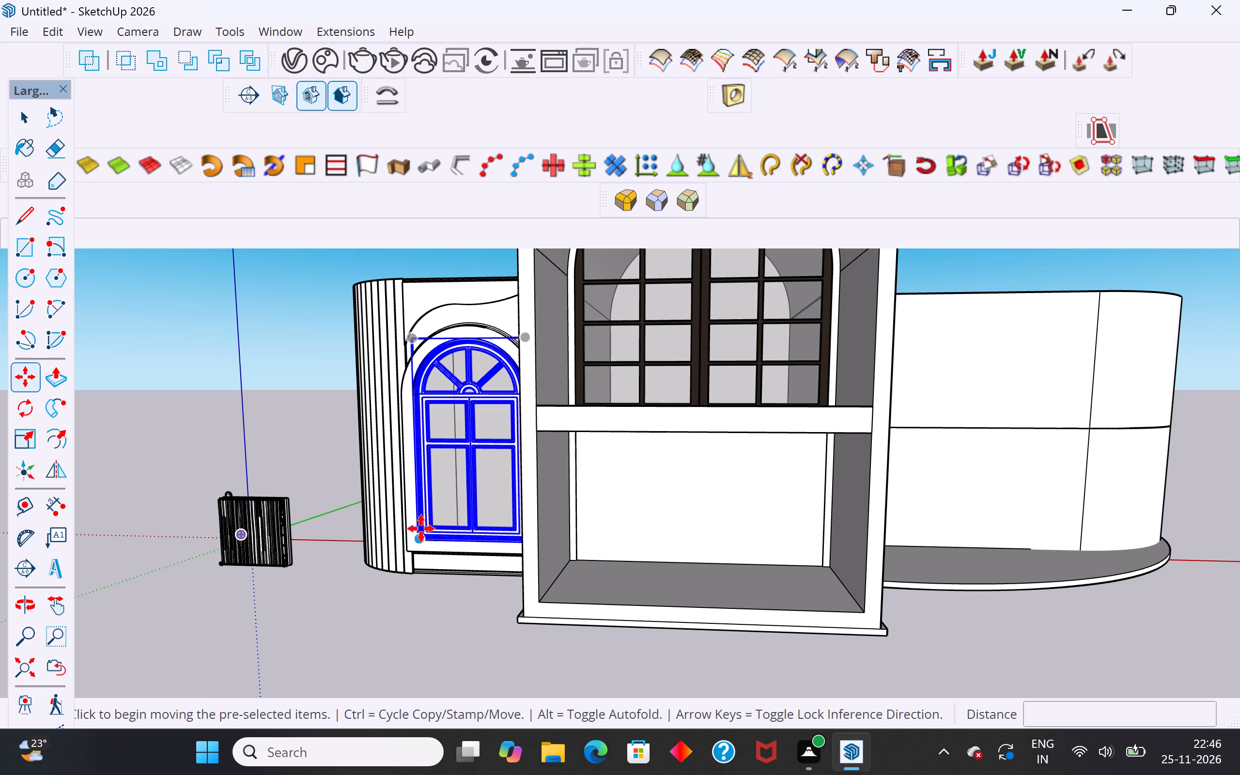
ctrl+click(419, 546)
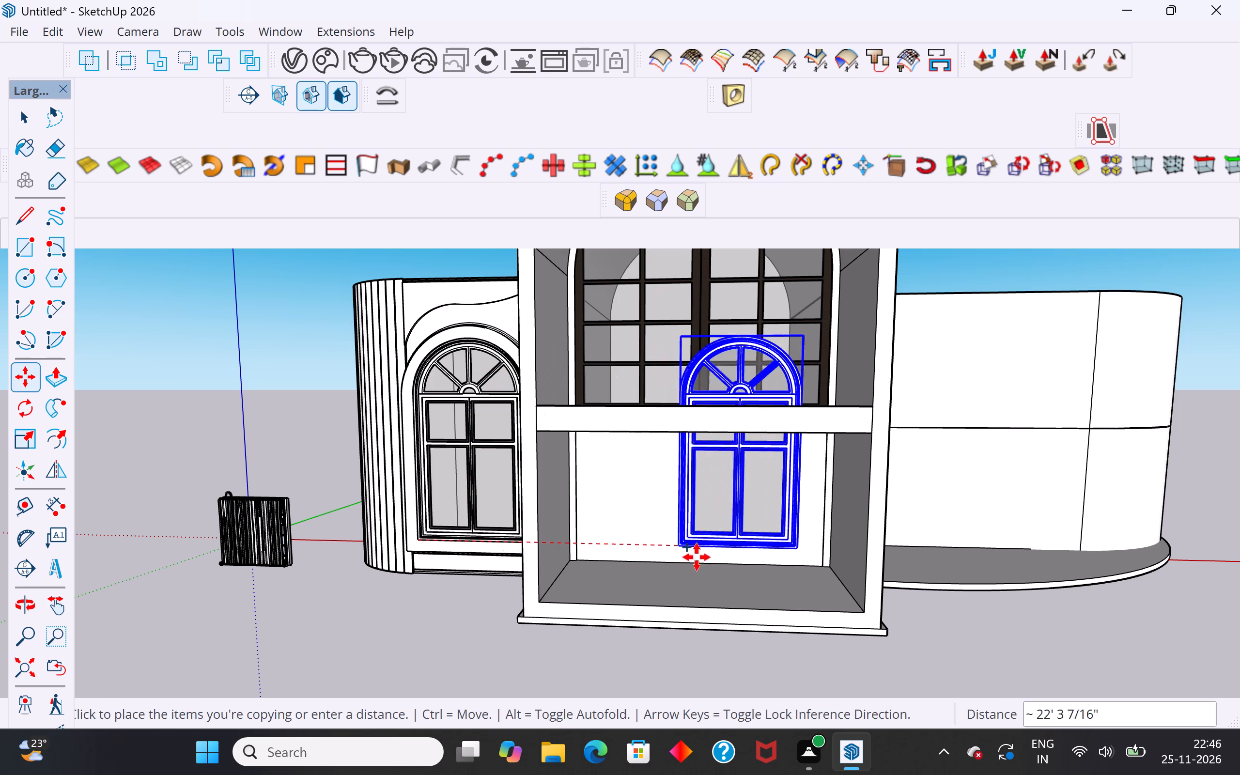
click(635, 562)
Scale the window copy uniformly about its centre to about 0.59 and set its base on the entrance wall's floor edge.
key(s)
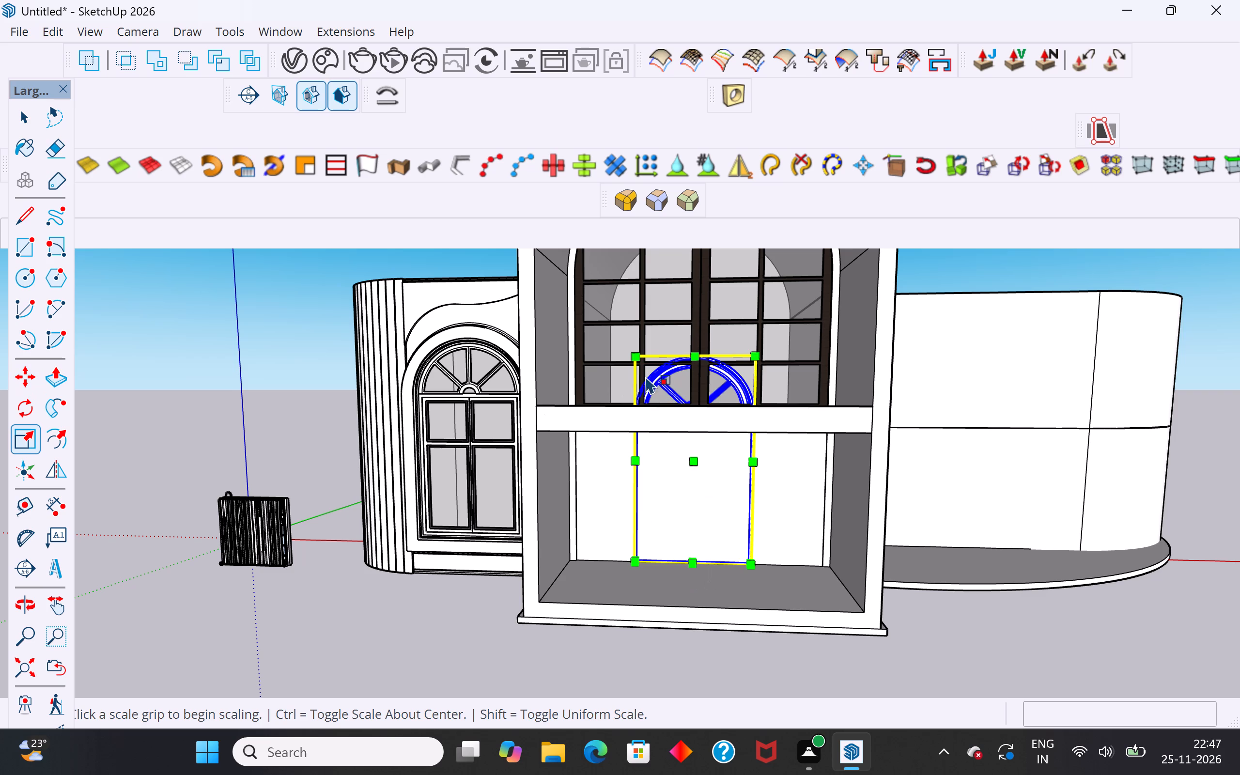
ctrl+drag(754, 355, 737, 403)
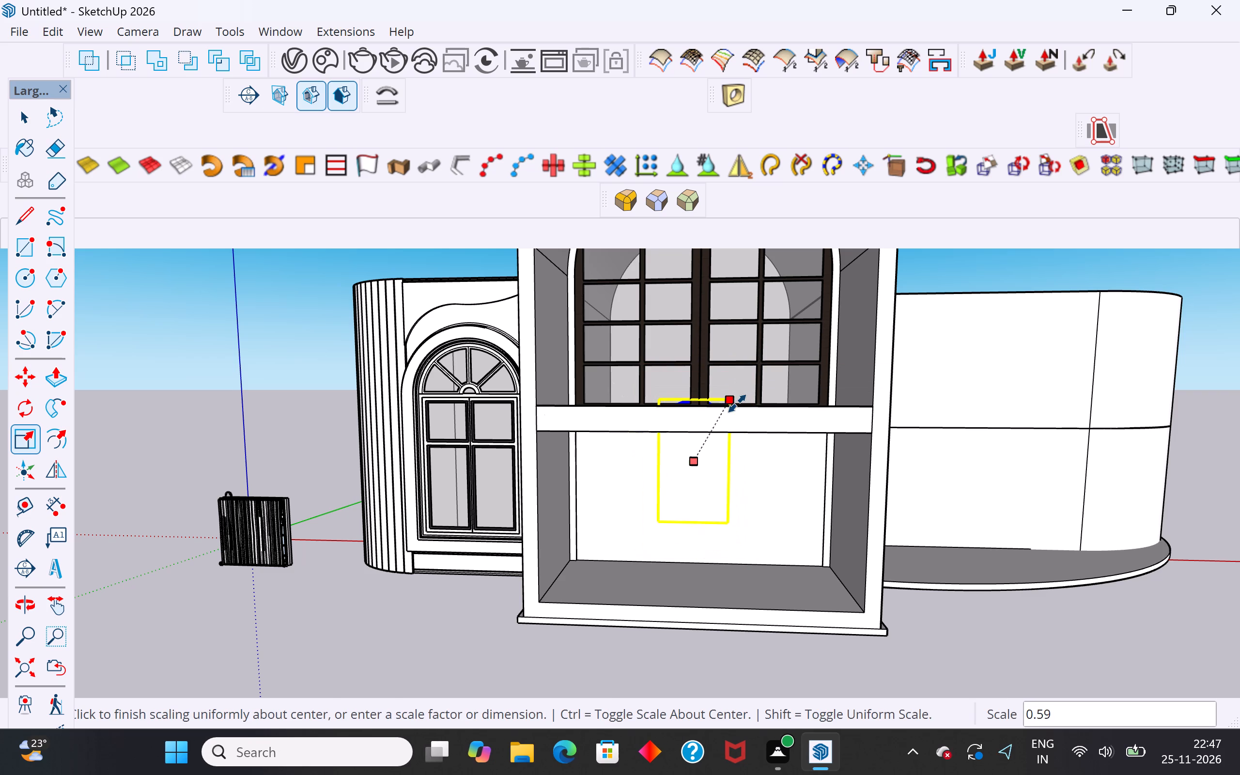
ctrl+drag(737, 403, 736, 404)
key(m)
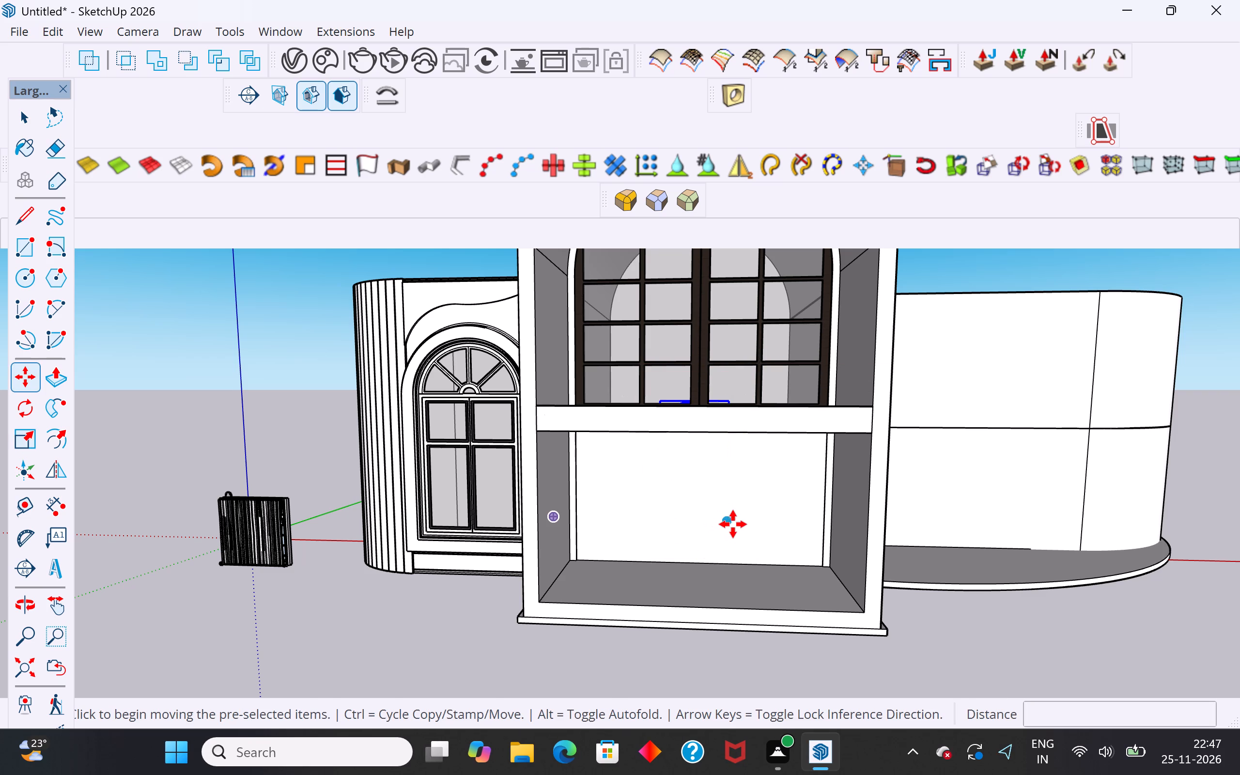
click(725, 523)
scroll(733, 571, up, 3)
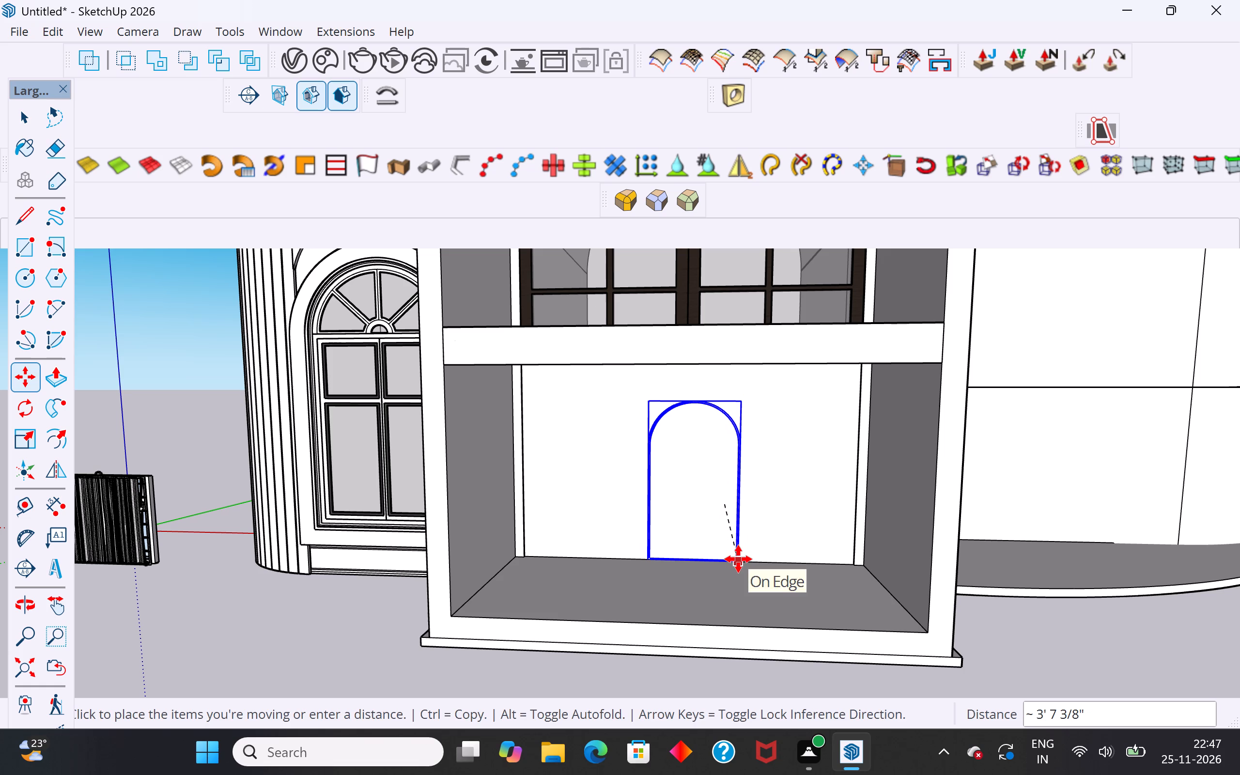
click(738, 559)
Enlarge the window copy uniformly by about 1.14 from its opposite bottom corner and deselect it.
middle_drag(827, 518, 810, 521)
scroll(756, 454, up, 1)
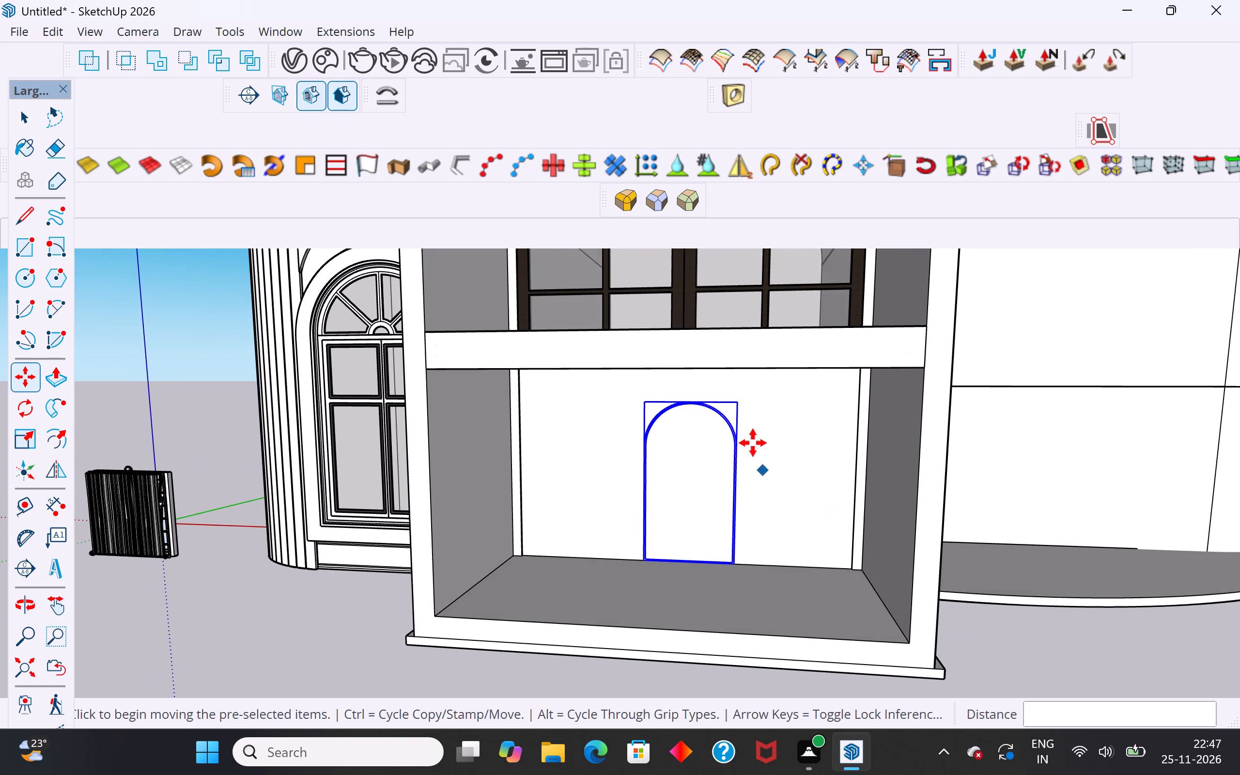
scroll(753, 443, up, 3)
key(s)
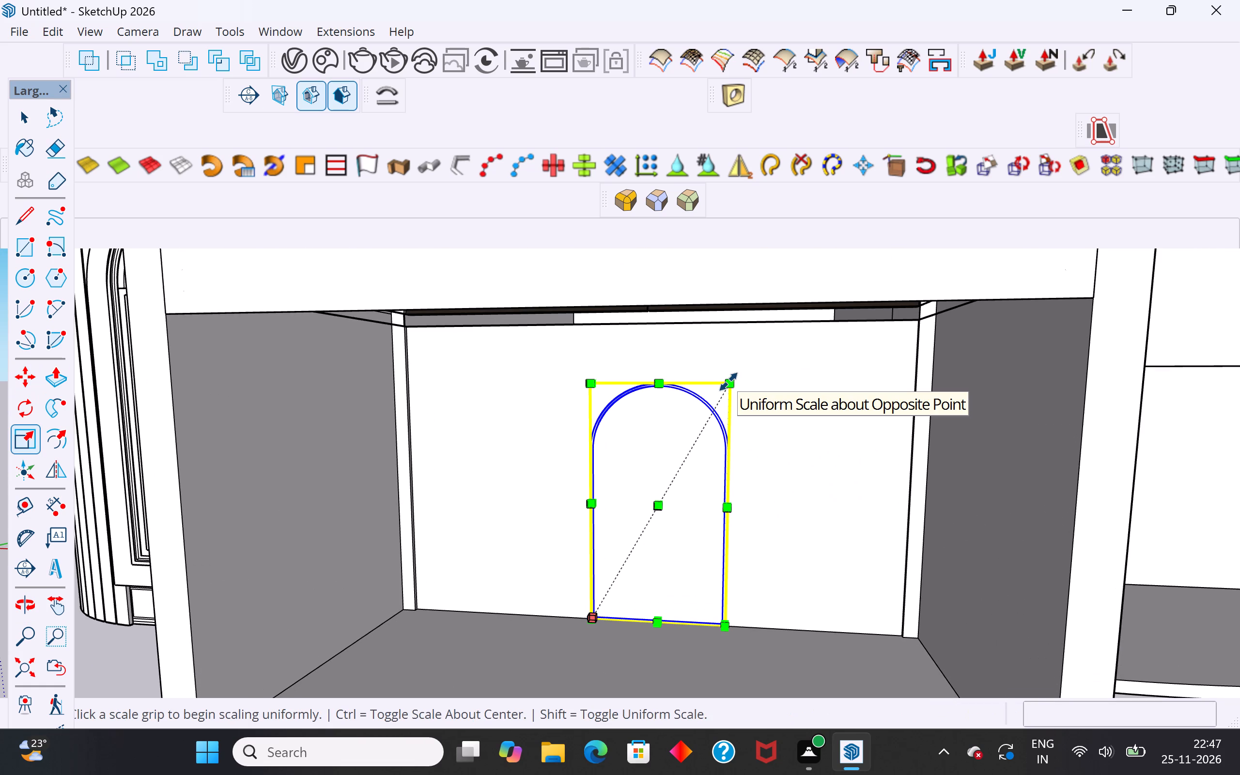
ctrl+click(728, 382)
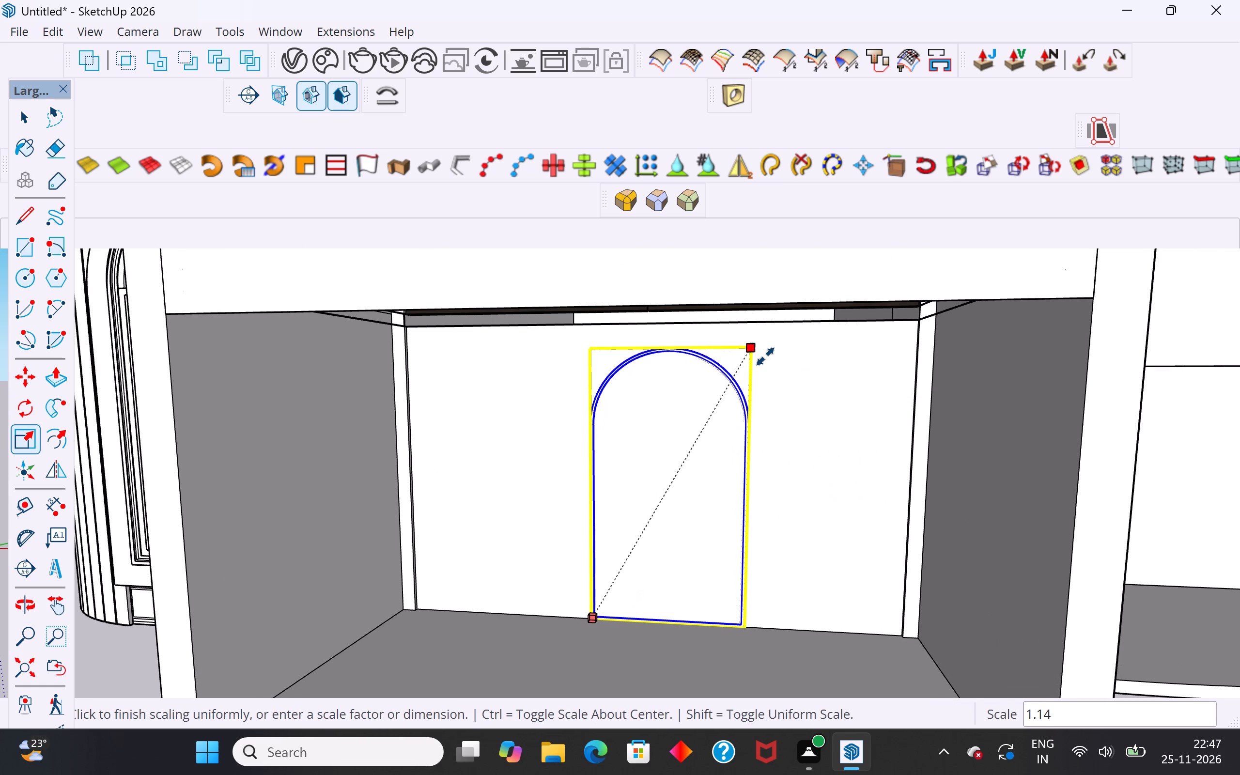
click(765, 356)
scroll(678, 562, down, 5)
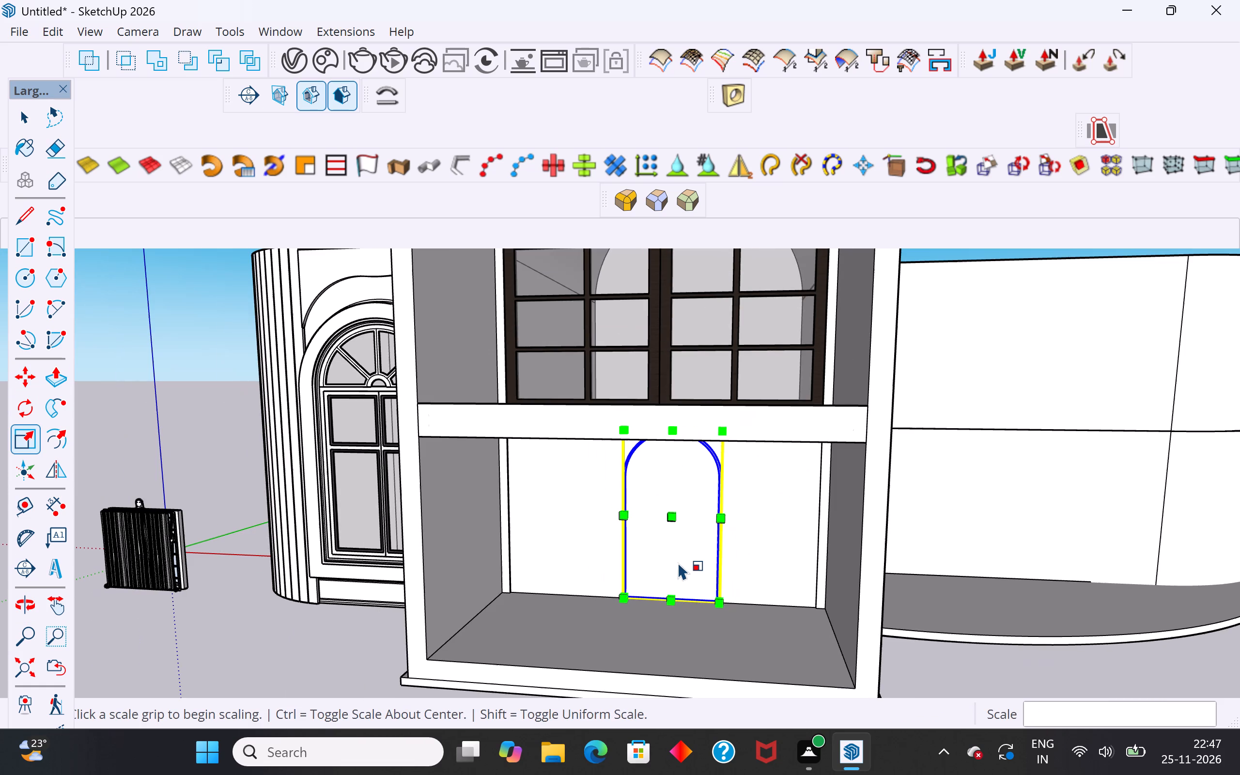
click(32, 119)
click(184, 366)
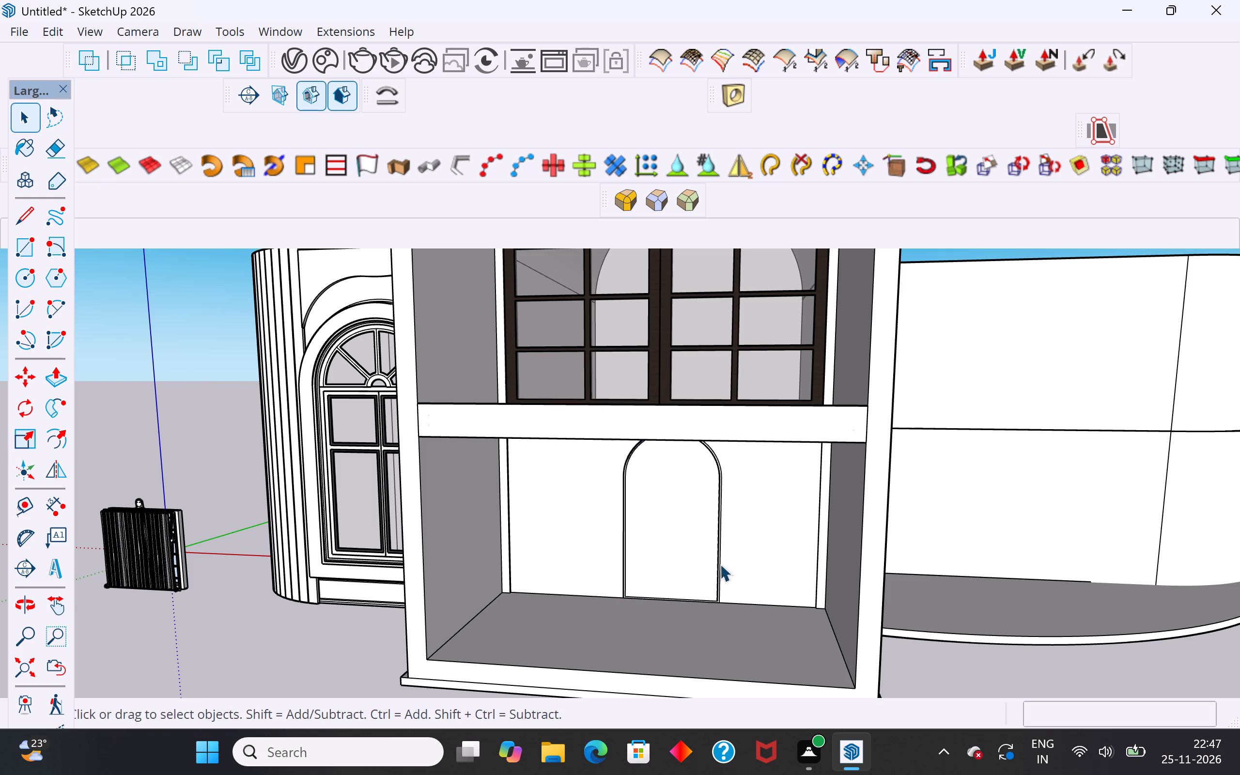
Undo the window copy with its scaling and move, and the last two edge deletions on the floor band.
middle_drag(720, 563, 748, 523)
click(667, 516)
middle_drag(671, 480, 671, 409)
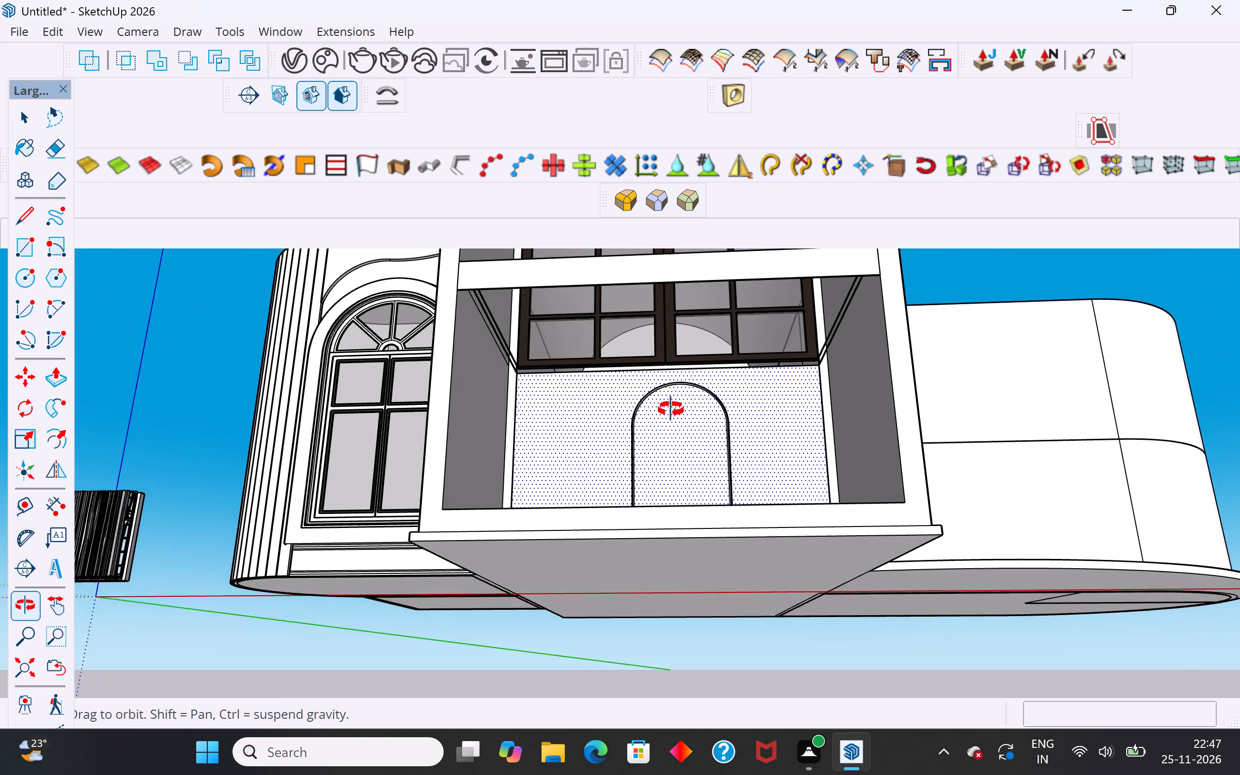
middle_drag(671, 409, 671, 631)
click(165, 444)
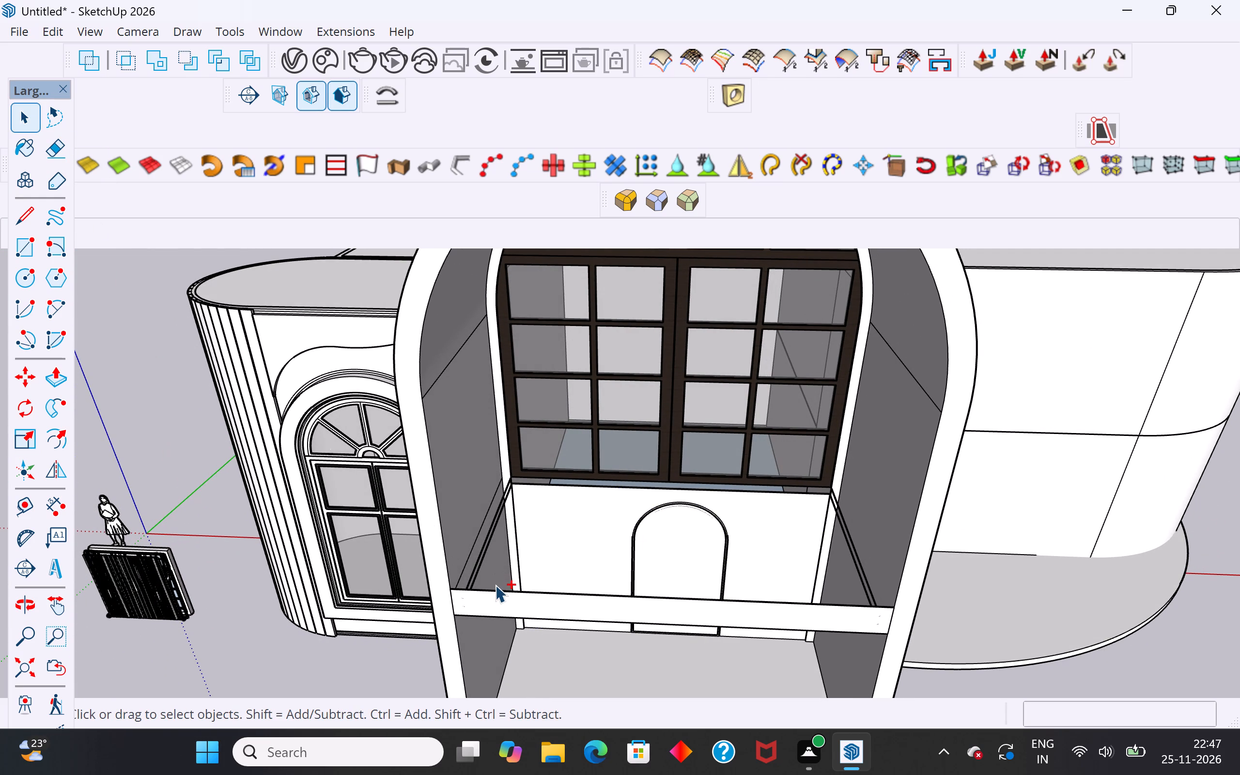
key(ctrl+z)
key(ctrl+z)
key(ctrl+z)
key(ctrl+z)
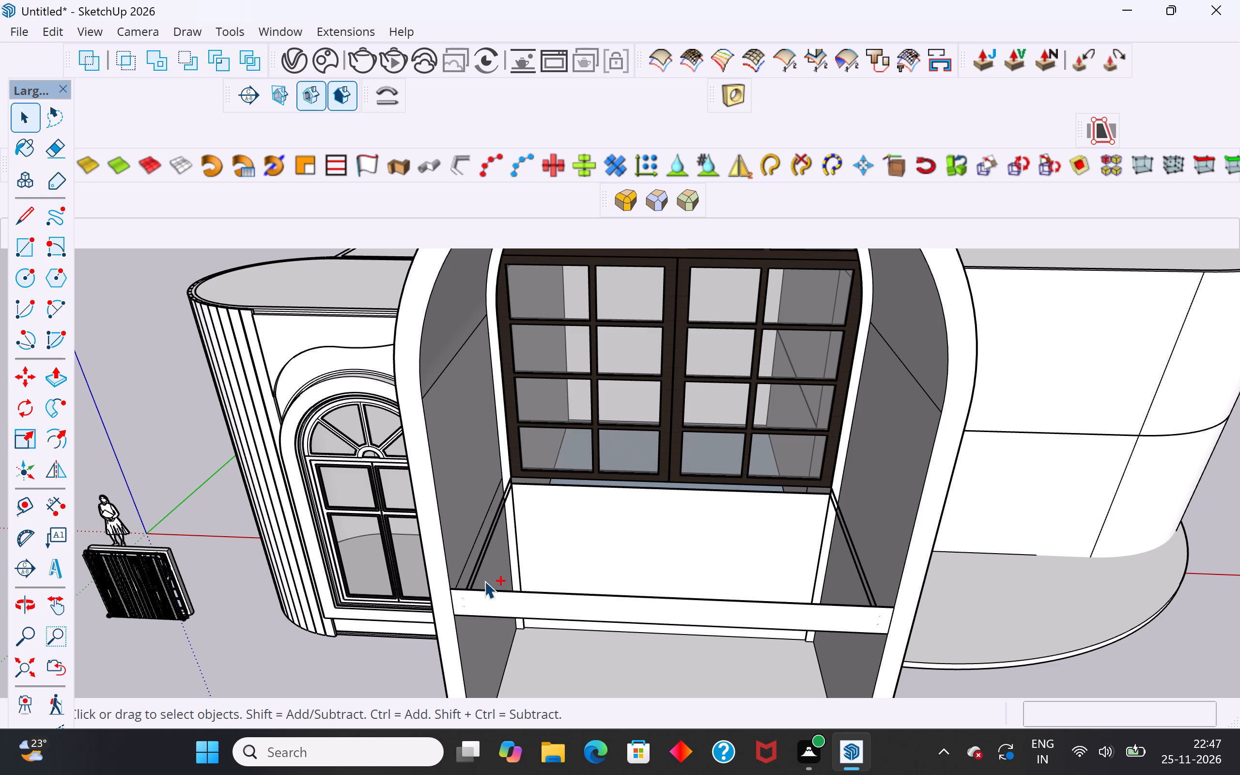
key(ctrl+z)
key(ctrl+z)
Delete the long top edge and the short end edge left of the inset rectangle on the floor band.
middle_drag(585, 523, 613, 424)
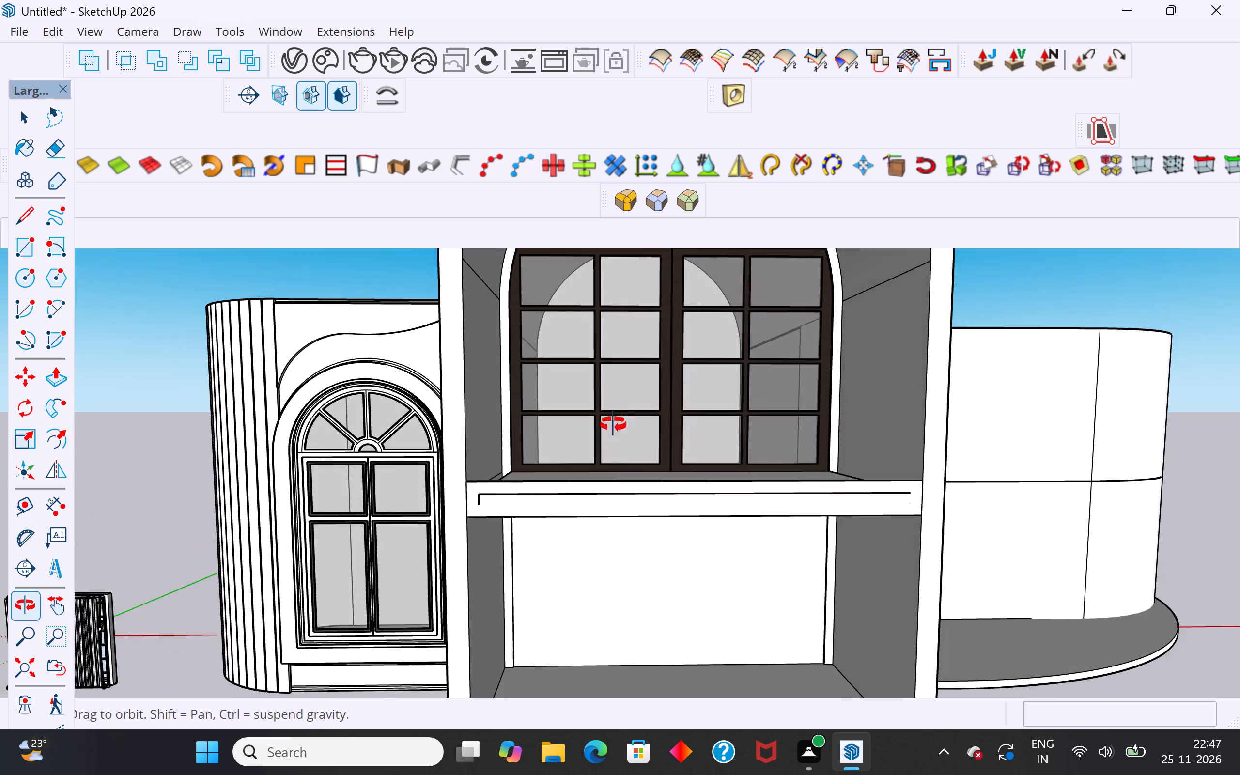
middle_drag(613, 424, 607, 464)
scroll(524, 559, up, 3)
click(518, 556)
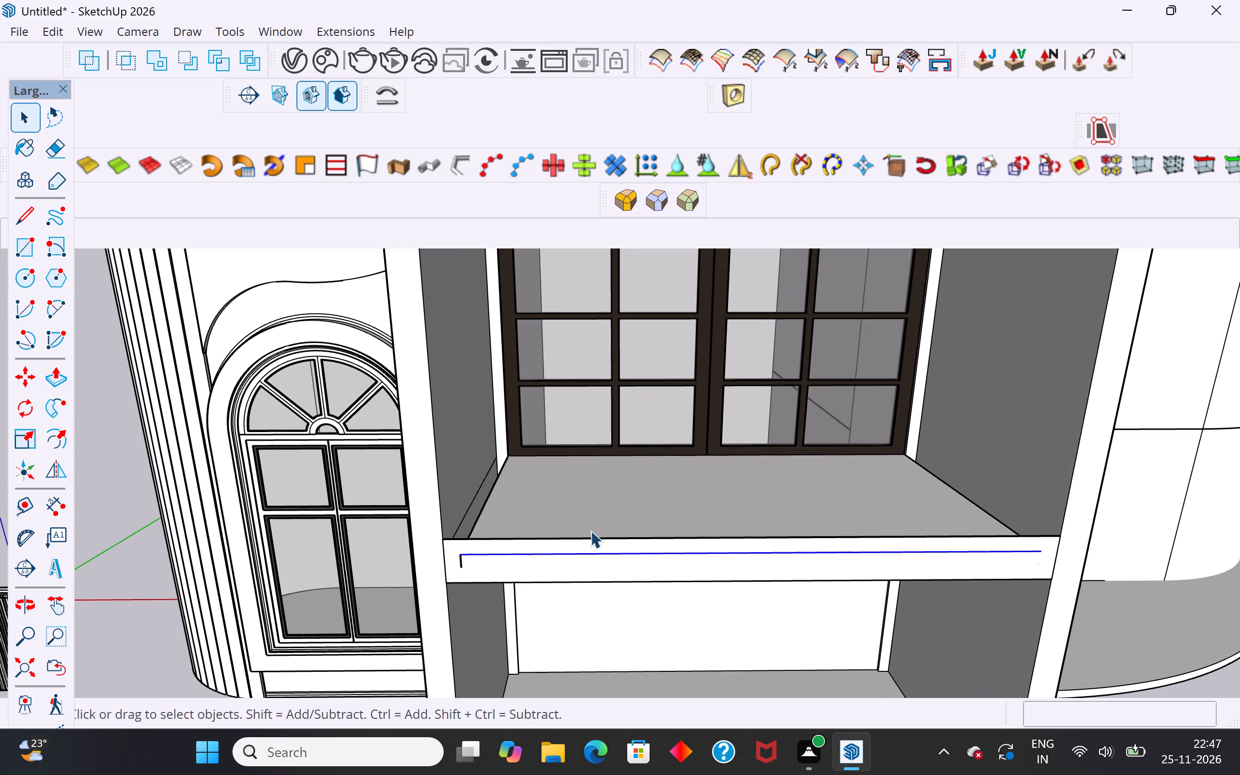
middle_drag(600, 545, 589, 496)
key(Delete)
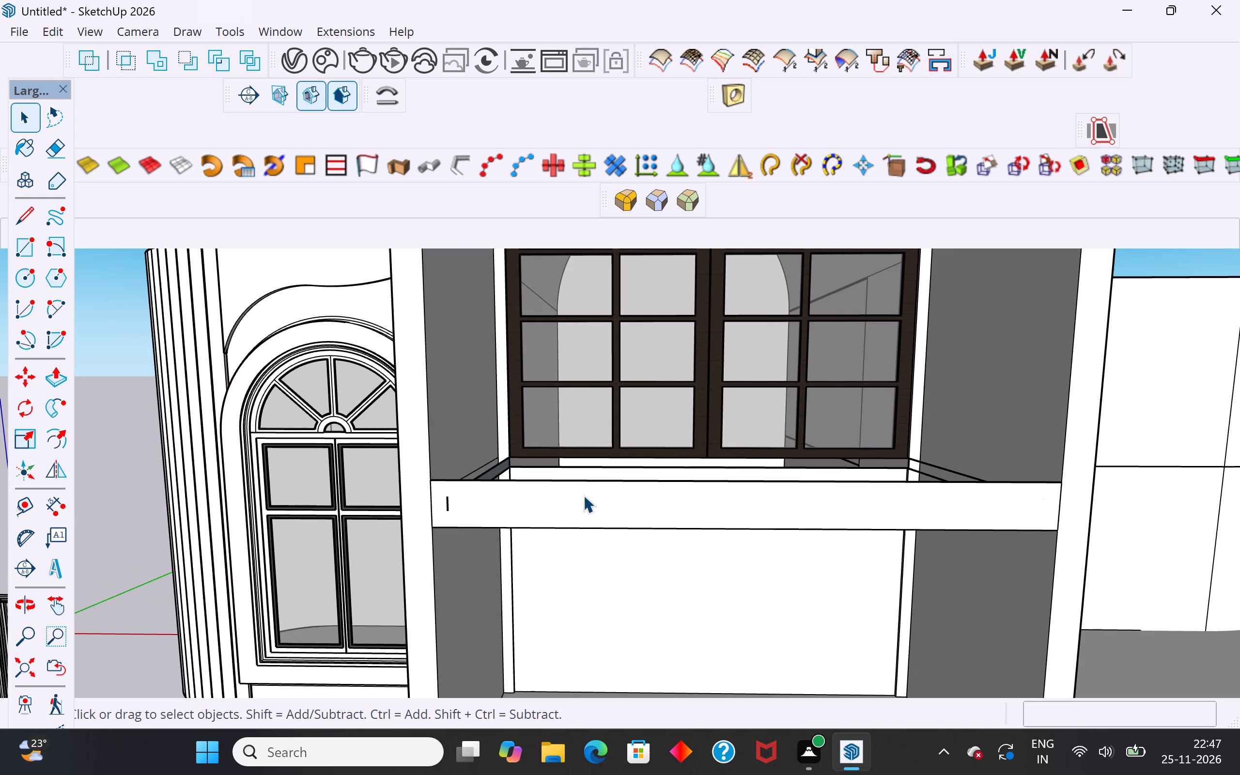
click(448, 506)
key(Delete)
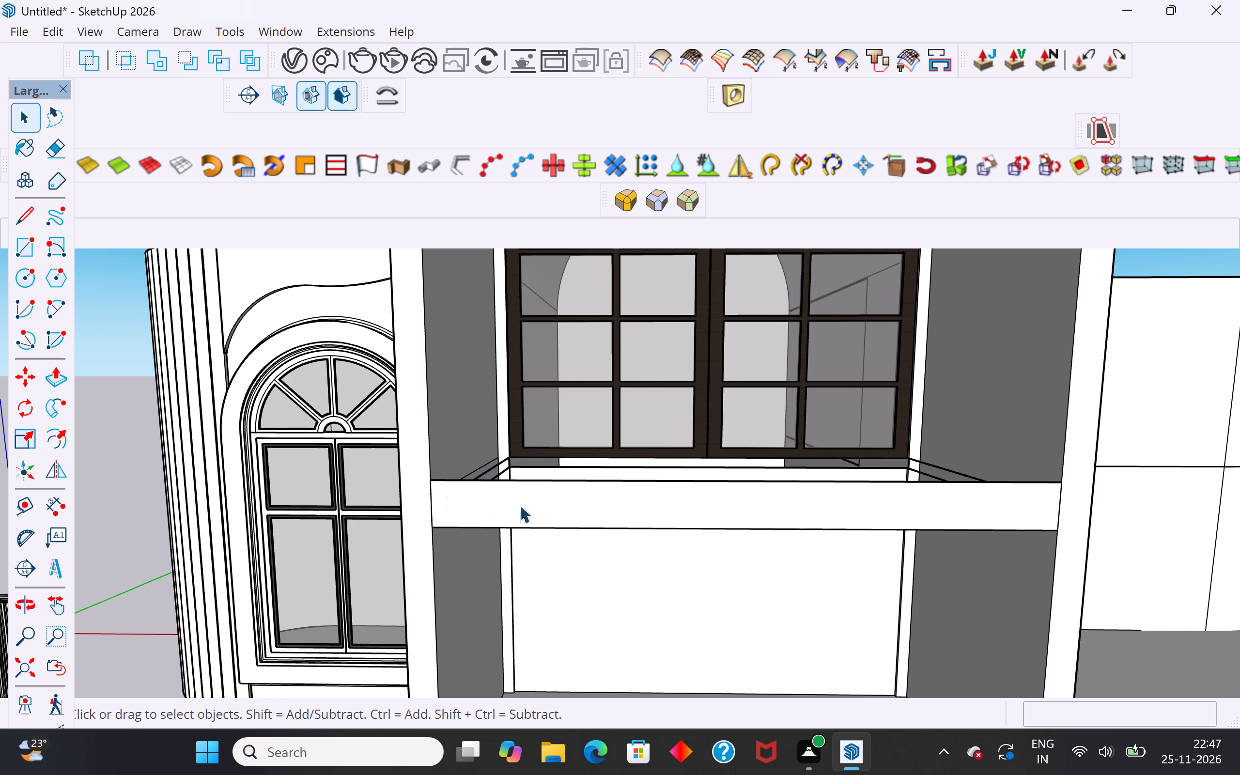
Delete two leftover floor edges along each side wall of the recess, below the upper window.
middle_drag(984, 509, 969, 598)
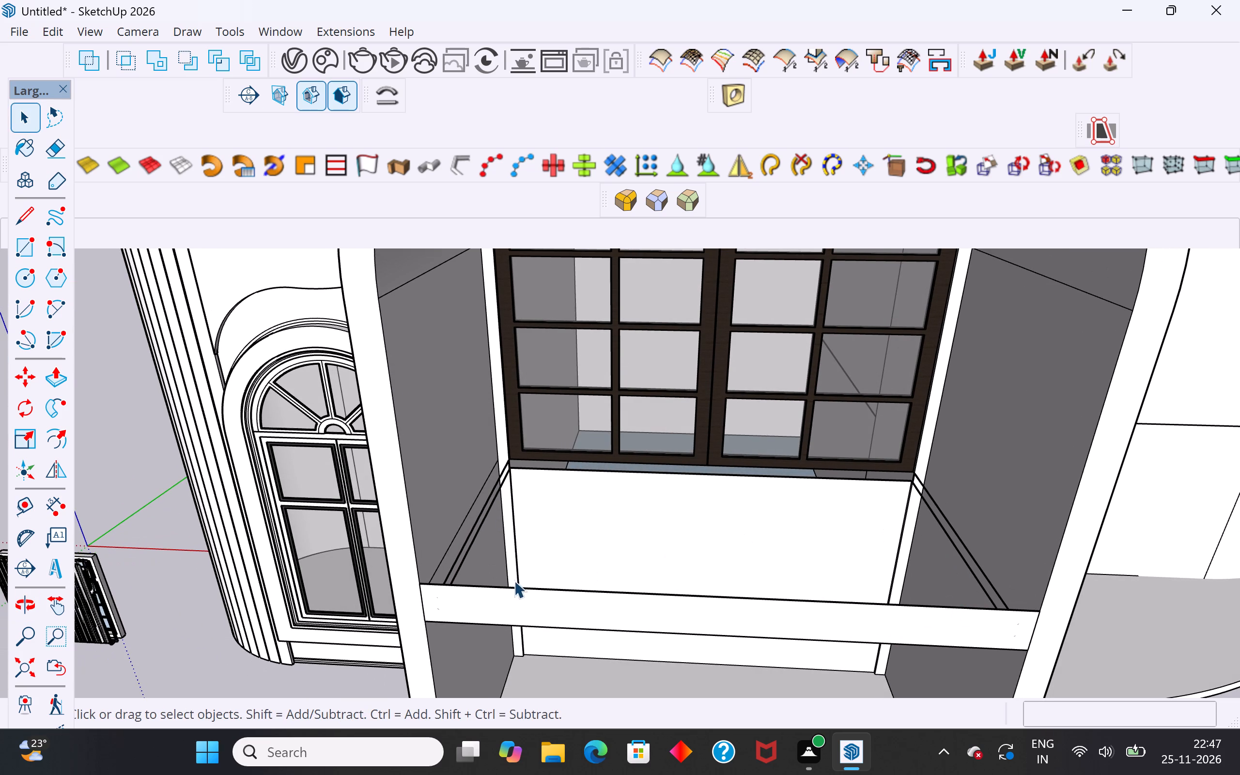
middle_drag(525, 578, 529, 589)
middle_drag(572, 545, 529, 559)
scroll(537, 554, up, 1)
scroll(430, 519, up, 1)
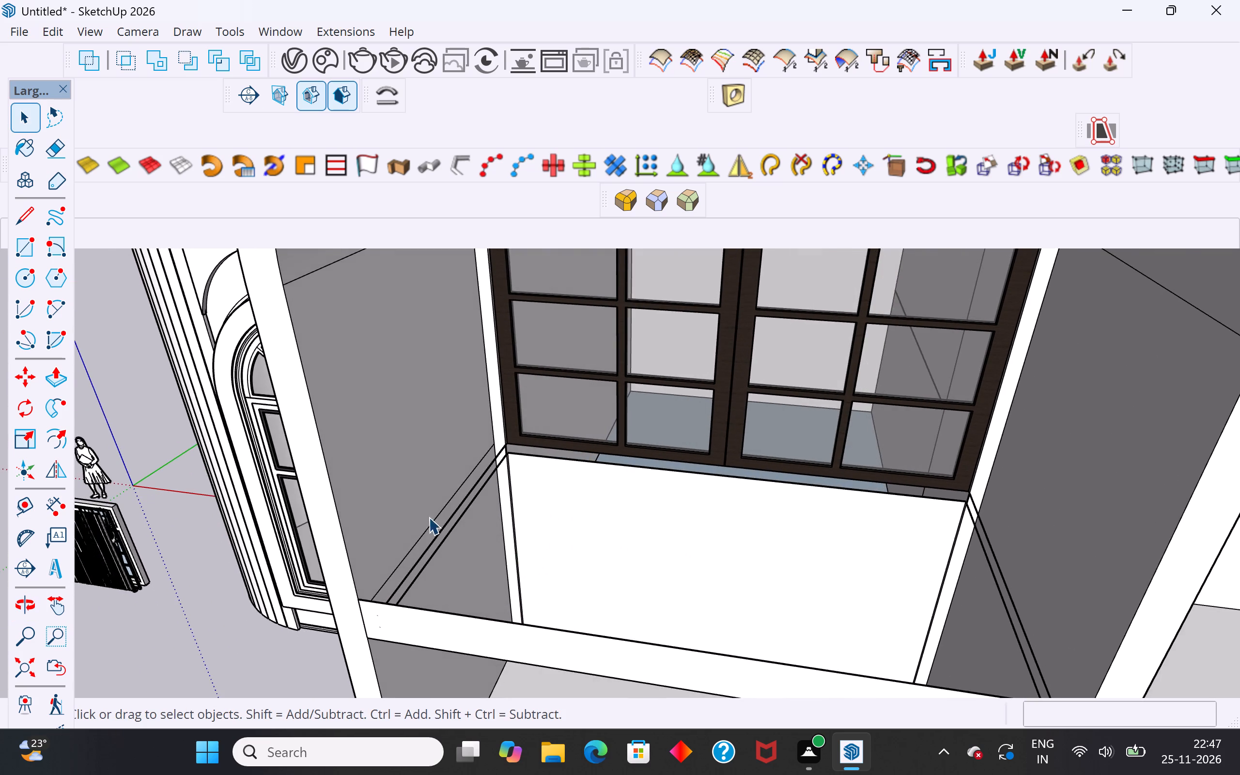
scroll(429, 517, up, 1)
click(459, 512)
key(Delete)
click(469, 515)
key(Delete)
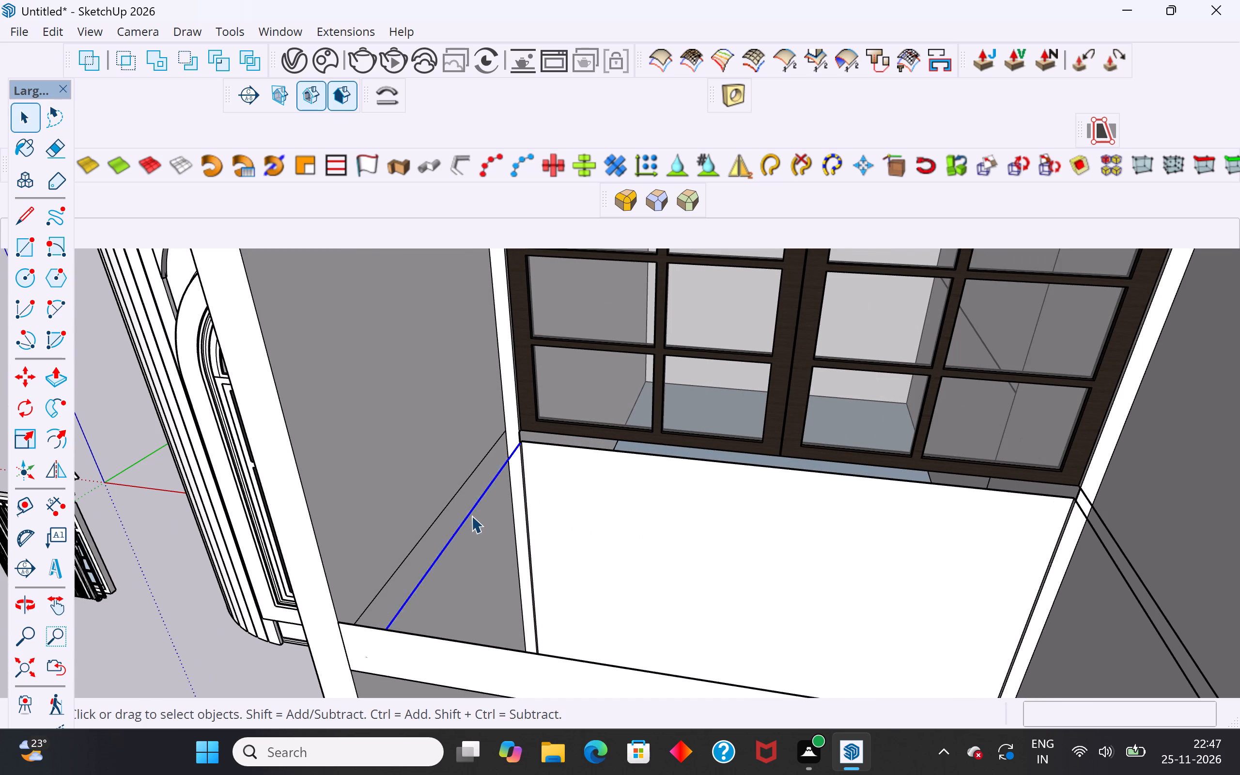
click(1088, 523)
key(Delete)
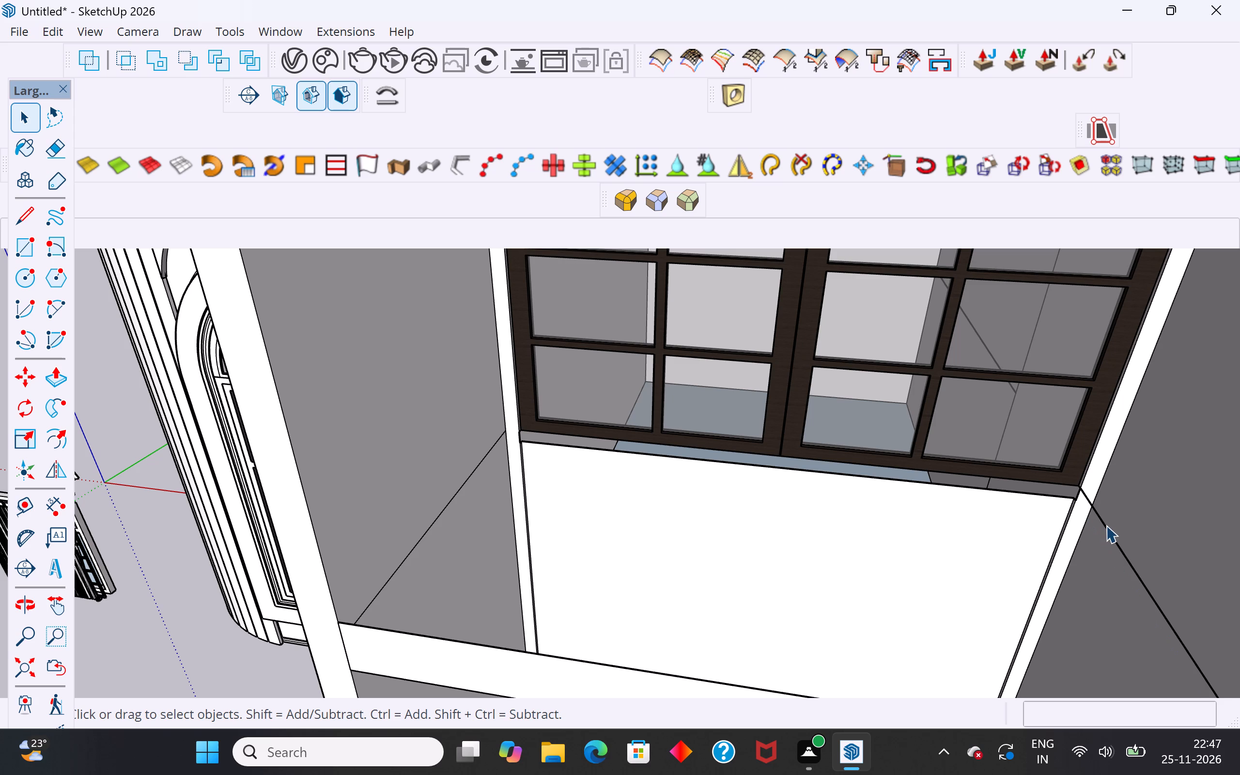
click(1106, 525)
key(Delete)
scroll(669, 474, down, 4)
middle_click(753, 494)
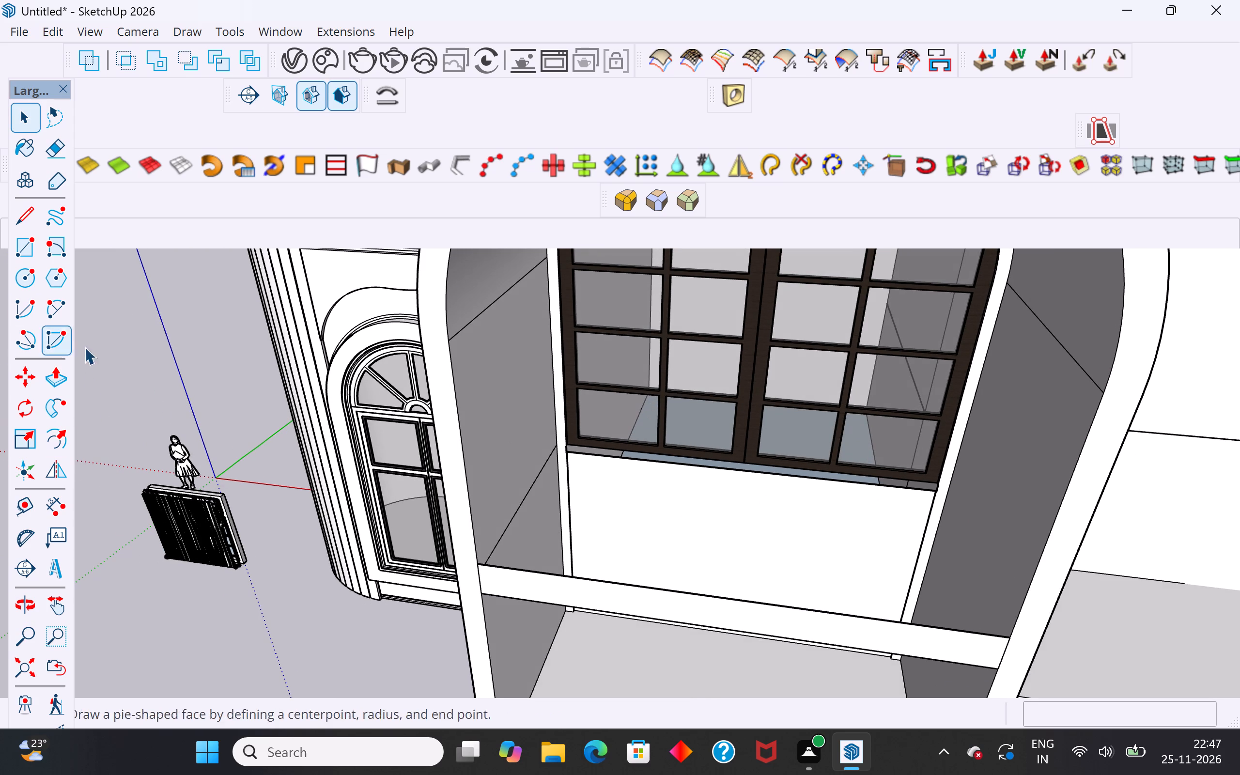
Draw a floor rectangle about 19' 7 1/4" by 11' 10 9/16" from the recess's back corner to the front floor band.
click(23, 250)
scroll(551, 529, up, 3)
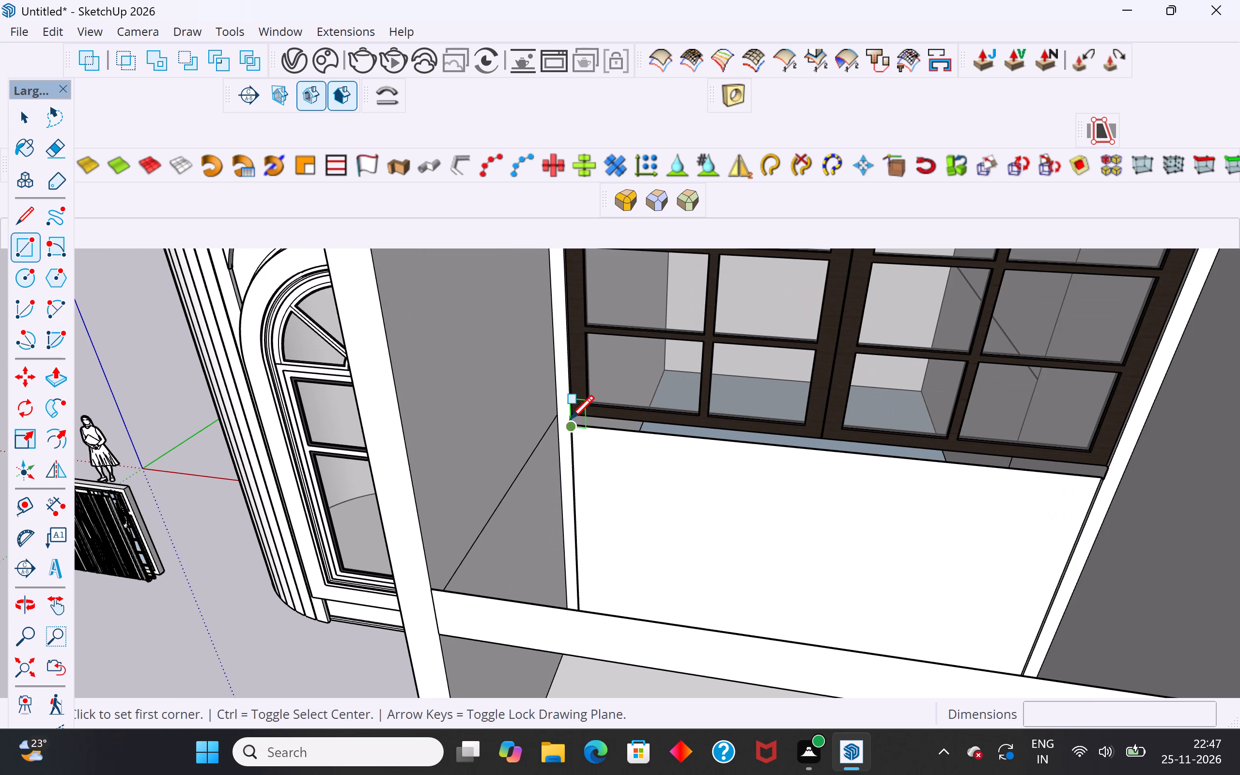
click(570, 419)
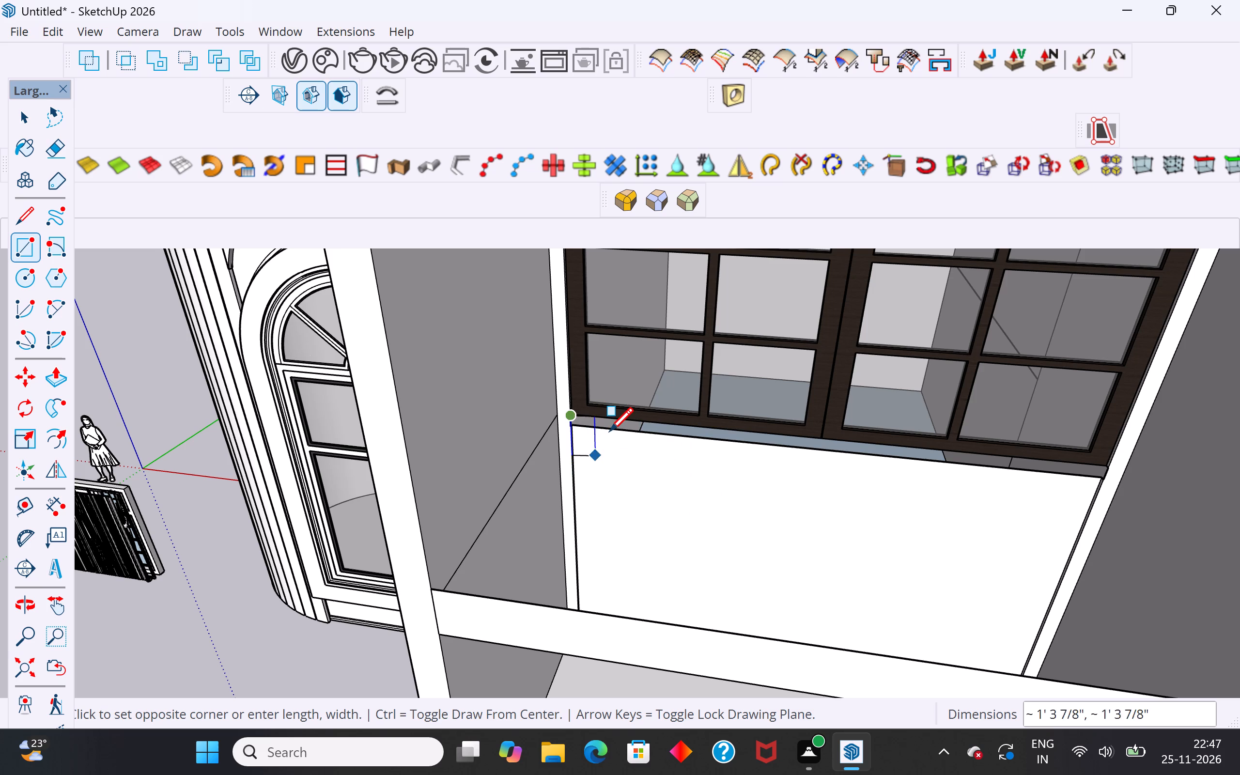
key(Escape)
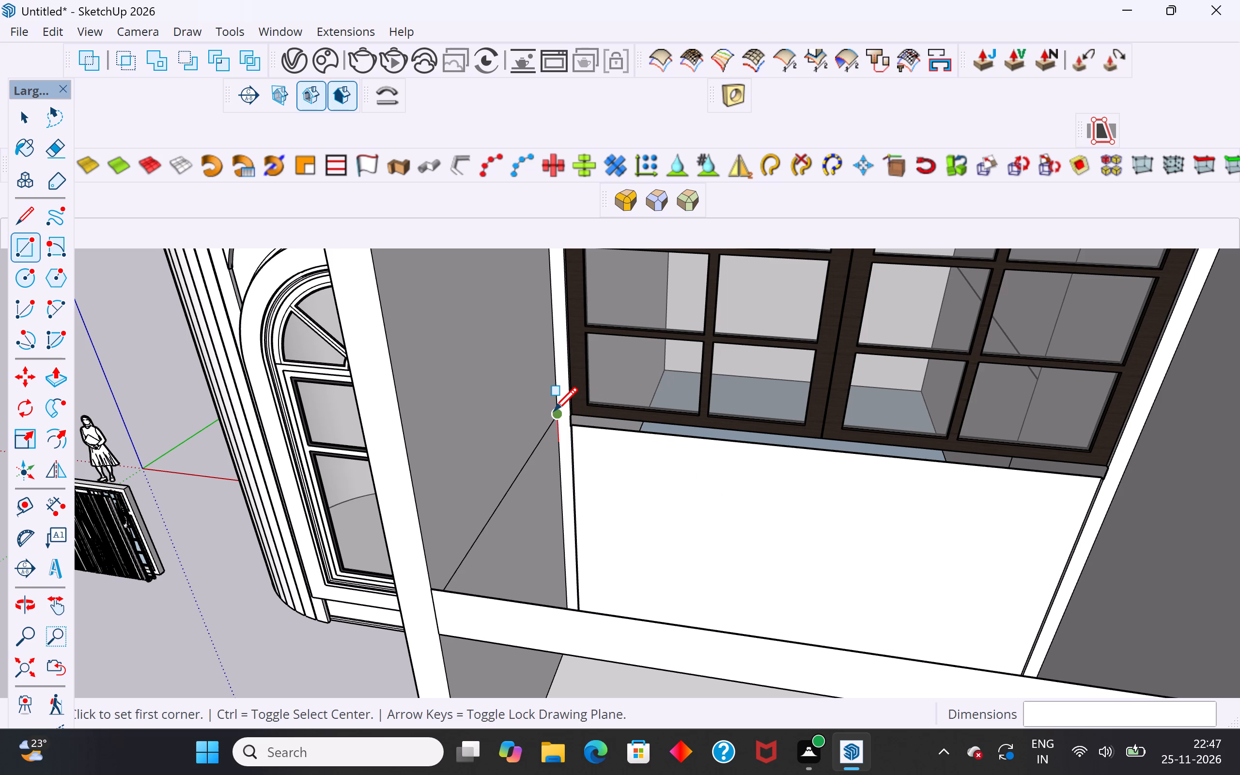
click(554, 413)
scroll(554, 413, down, 5)
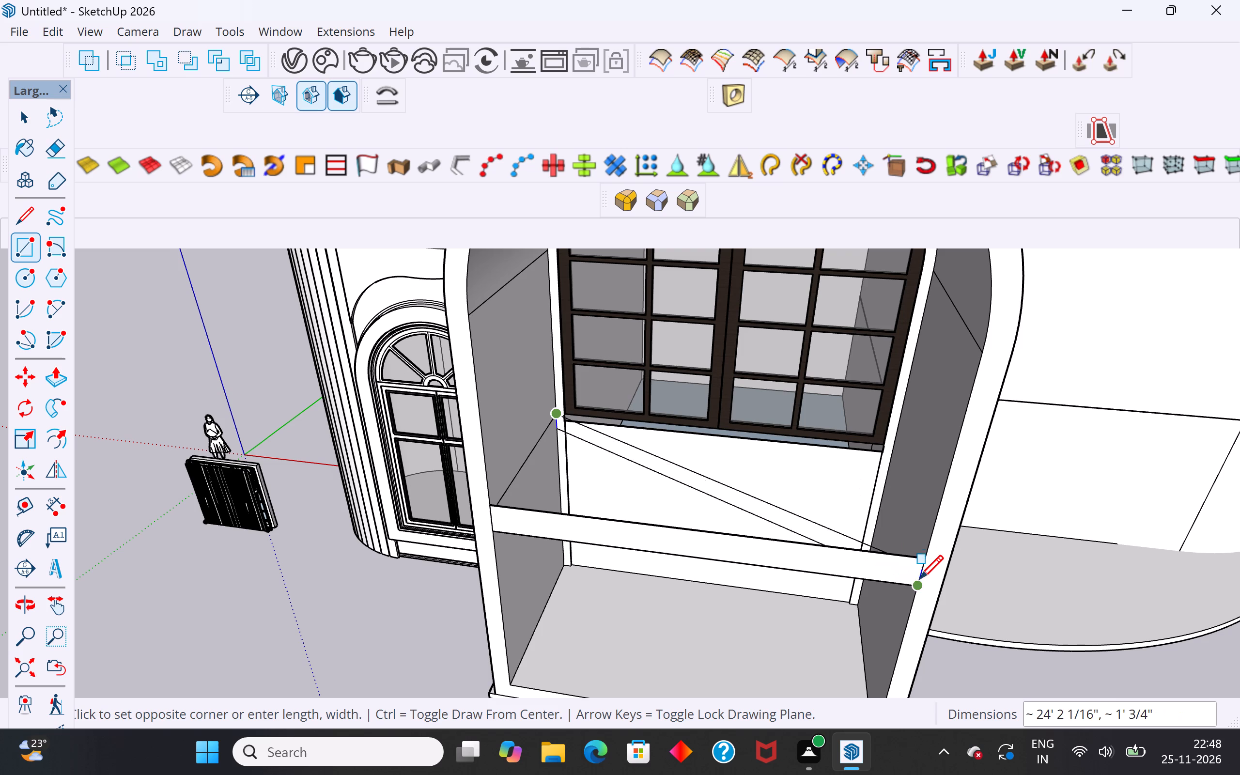
click(884, 585)
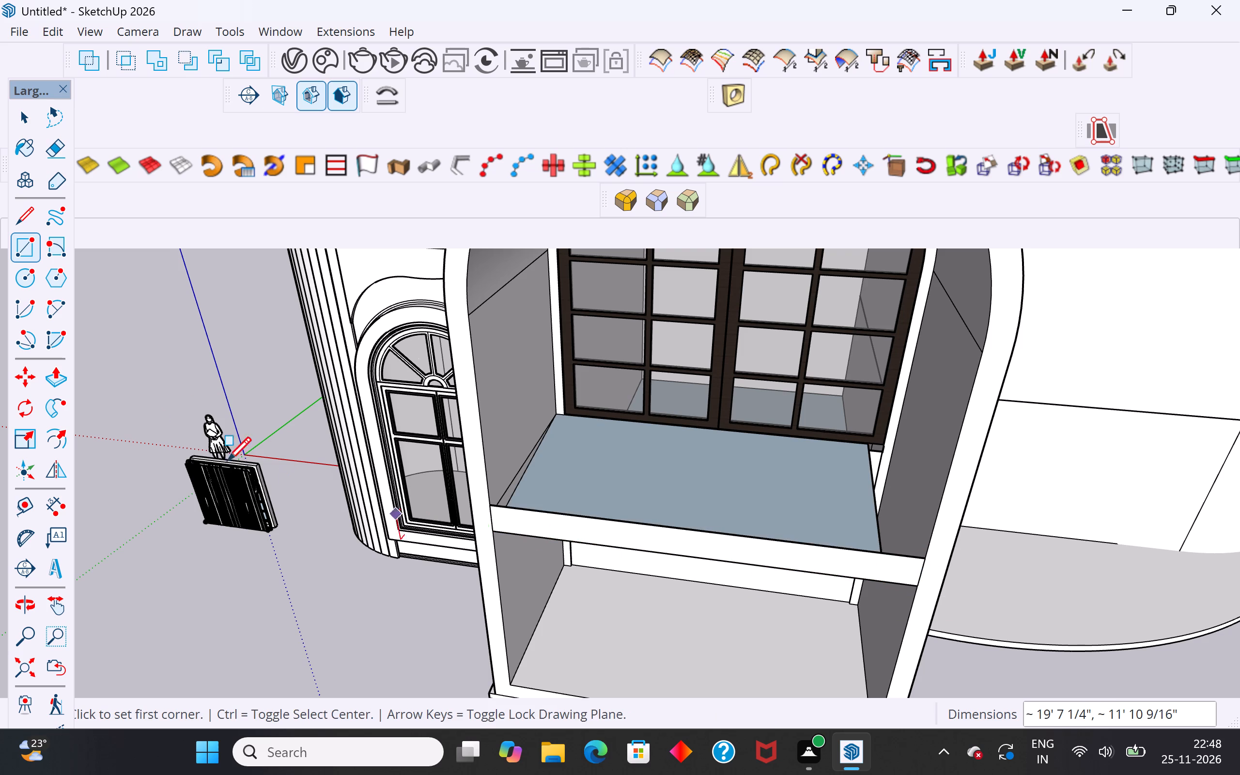
click(18, 117)
click(167, 316)
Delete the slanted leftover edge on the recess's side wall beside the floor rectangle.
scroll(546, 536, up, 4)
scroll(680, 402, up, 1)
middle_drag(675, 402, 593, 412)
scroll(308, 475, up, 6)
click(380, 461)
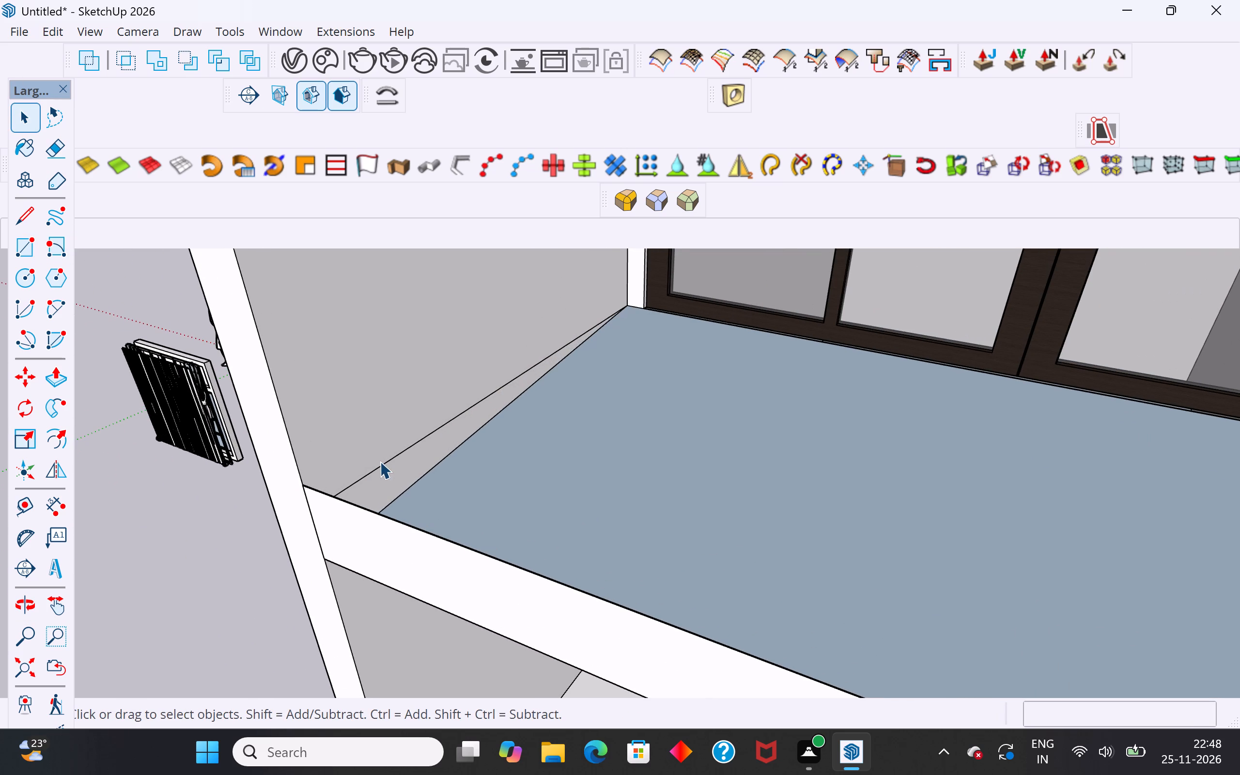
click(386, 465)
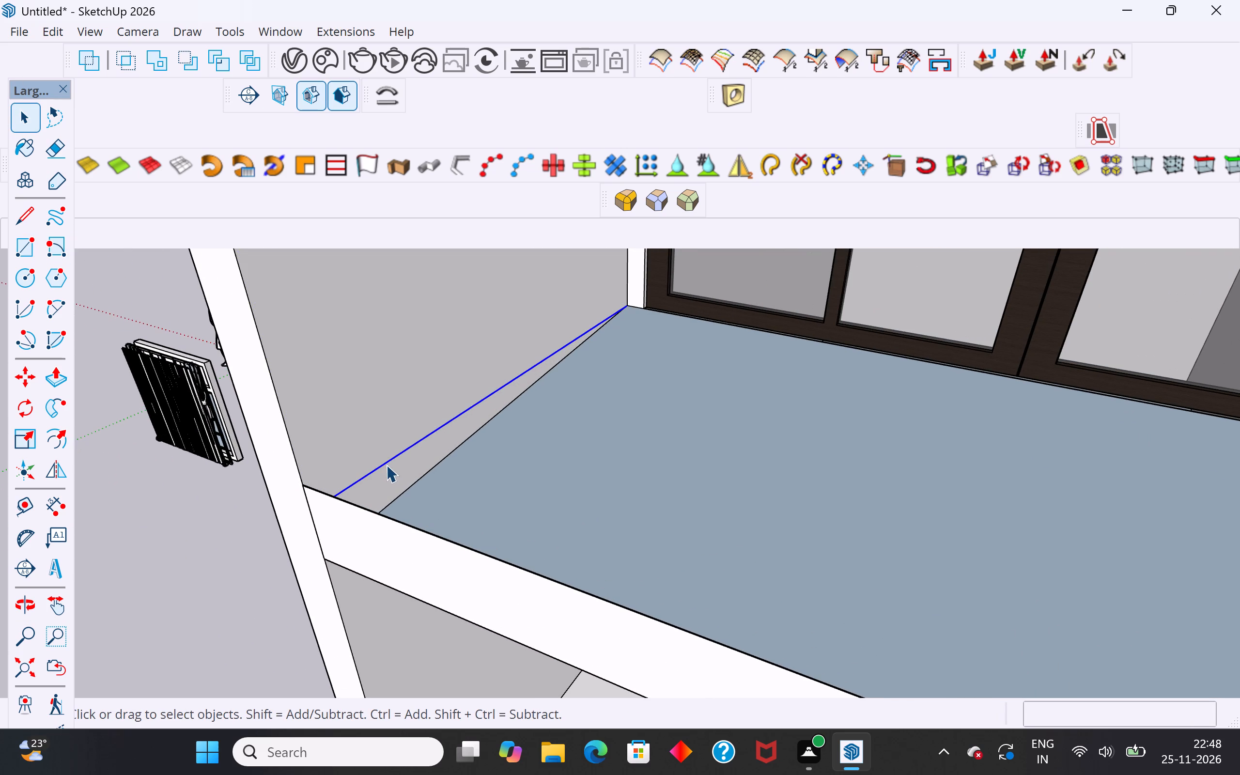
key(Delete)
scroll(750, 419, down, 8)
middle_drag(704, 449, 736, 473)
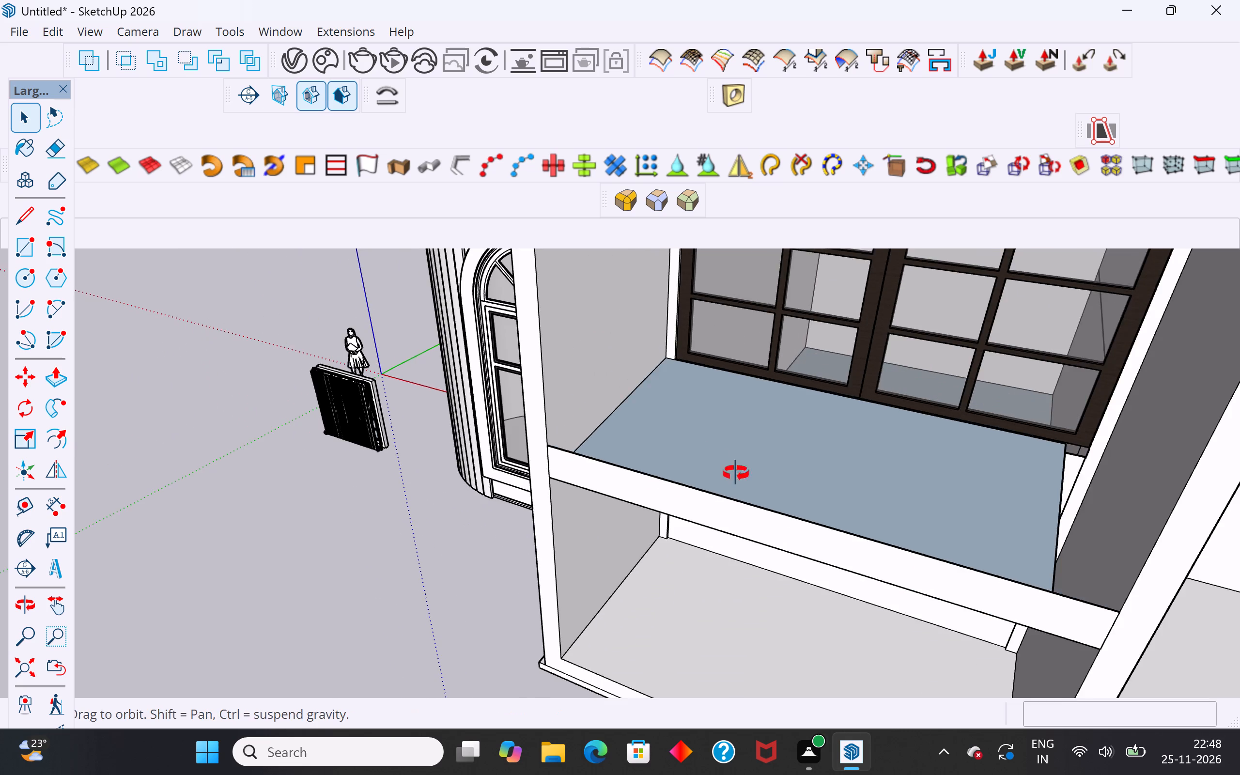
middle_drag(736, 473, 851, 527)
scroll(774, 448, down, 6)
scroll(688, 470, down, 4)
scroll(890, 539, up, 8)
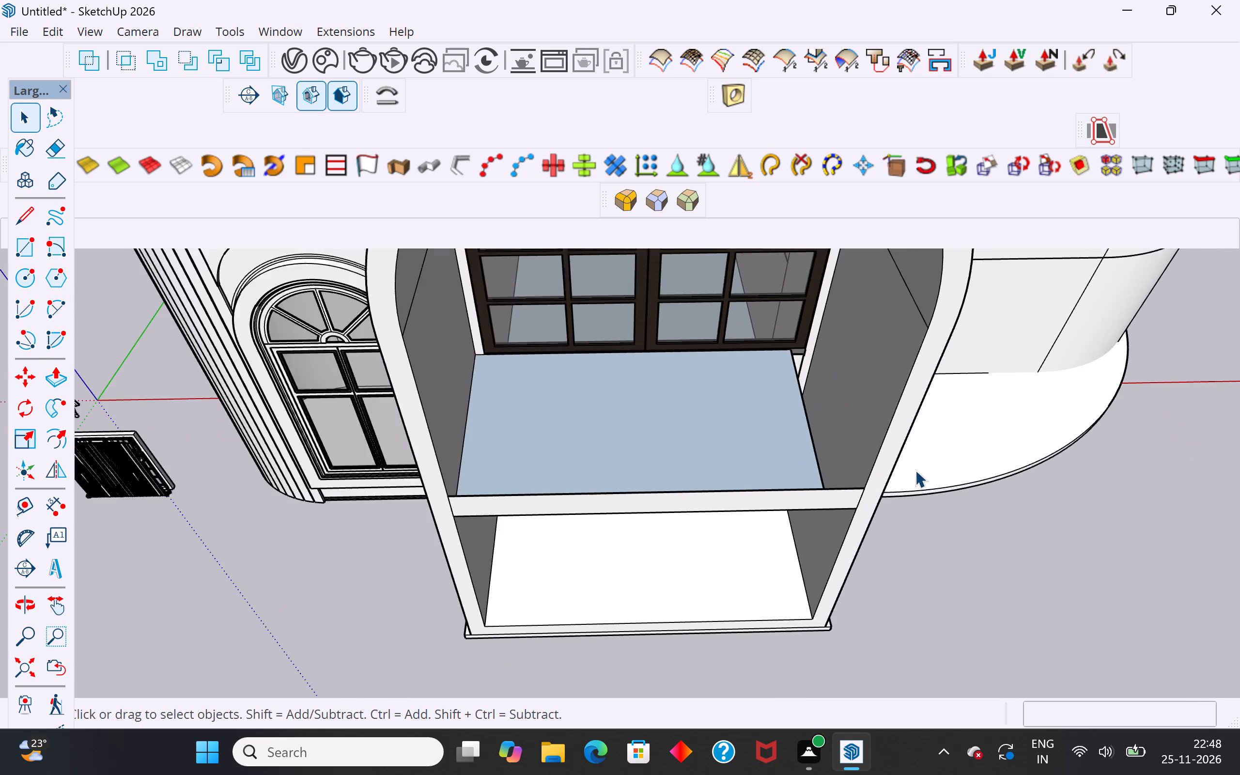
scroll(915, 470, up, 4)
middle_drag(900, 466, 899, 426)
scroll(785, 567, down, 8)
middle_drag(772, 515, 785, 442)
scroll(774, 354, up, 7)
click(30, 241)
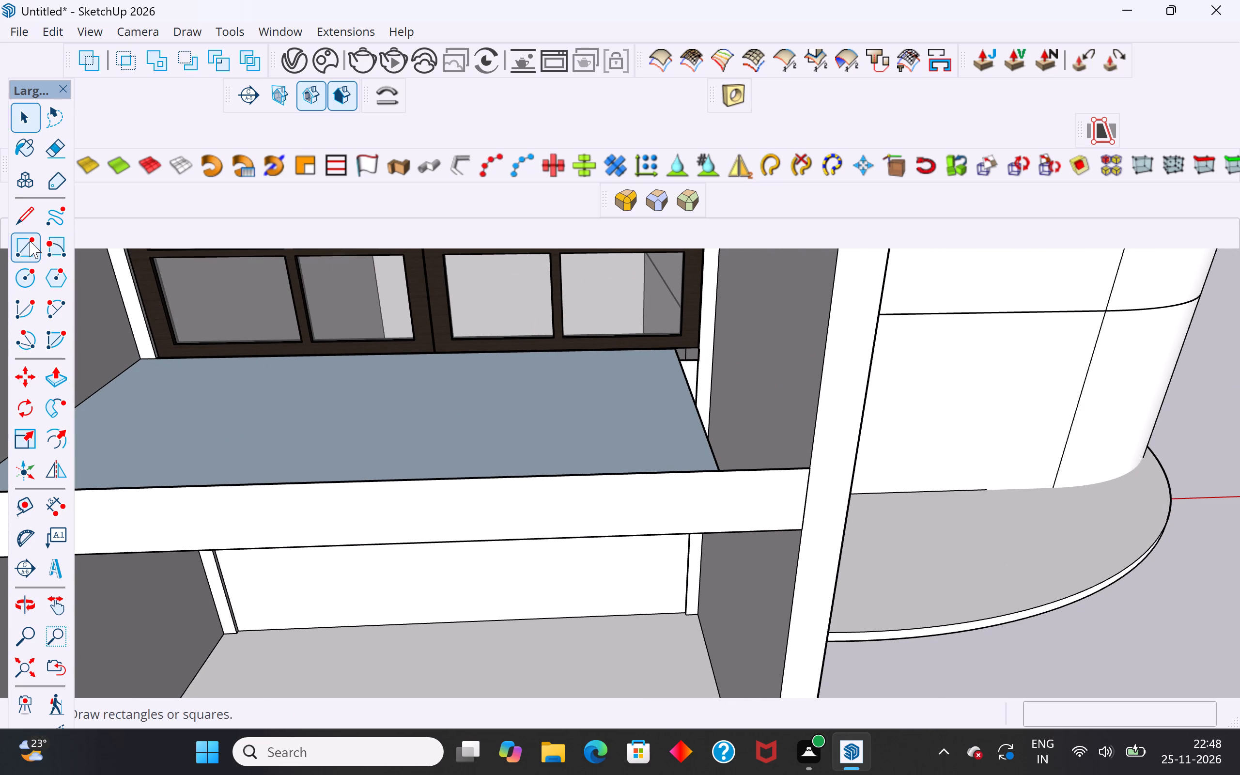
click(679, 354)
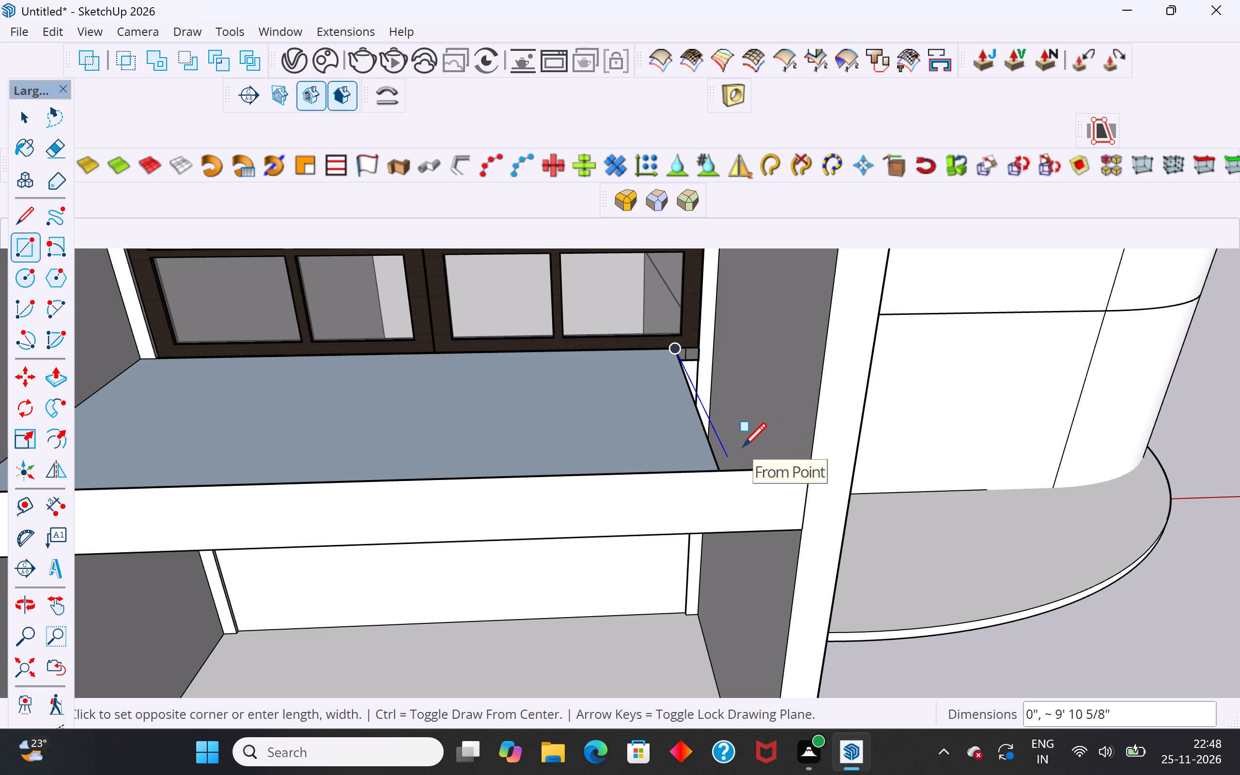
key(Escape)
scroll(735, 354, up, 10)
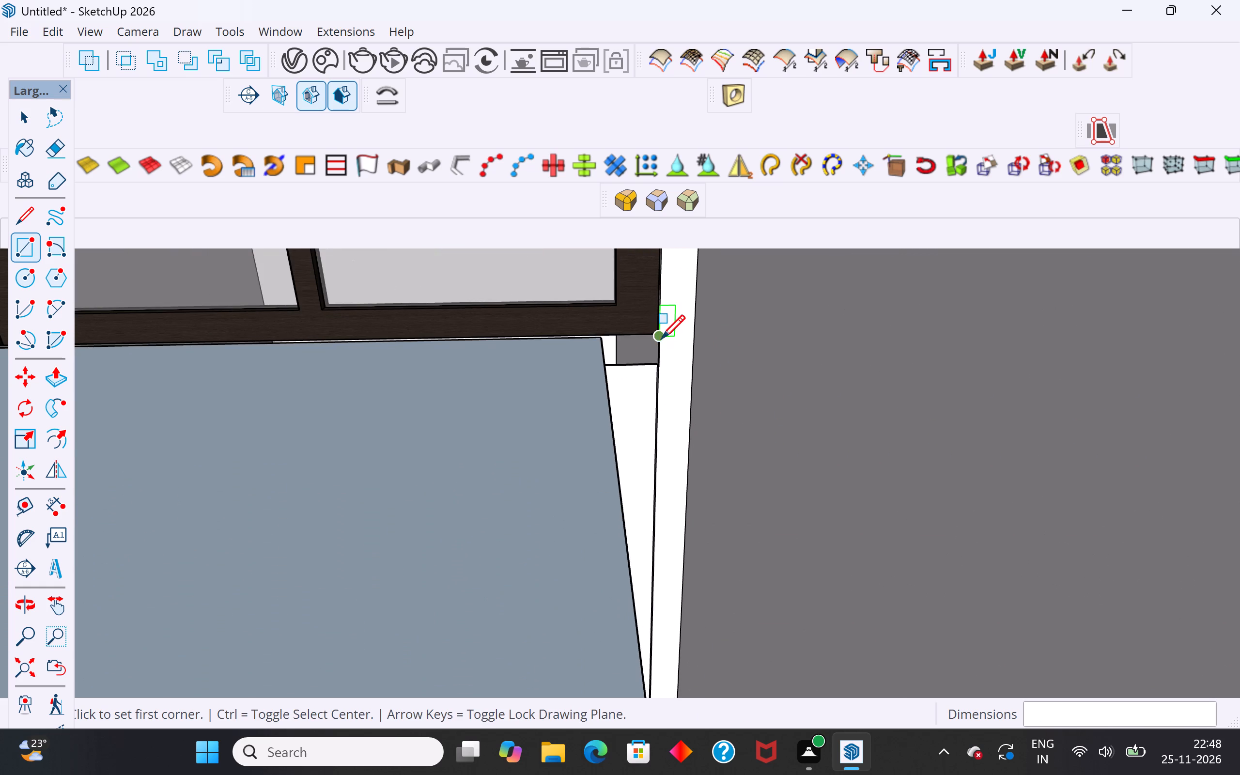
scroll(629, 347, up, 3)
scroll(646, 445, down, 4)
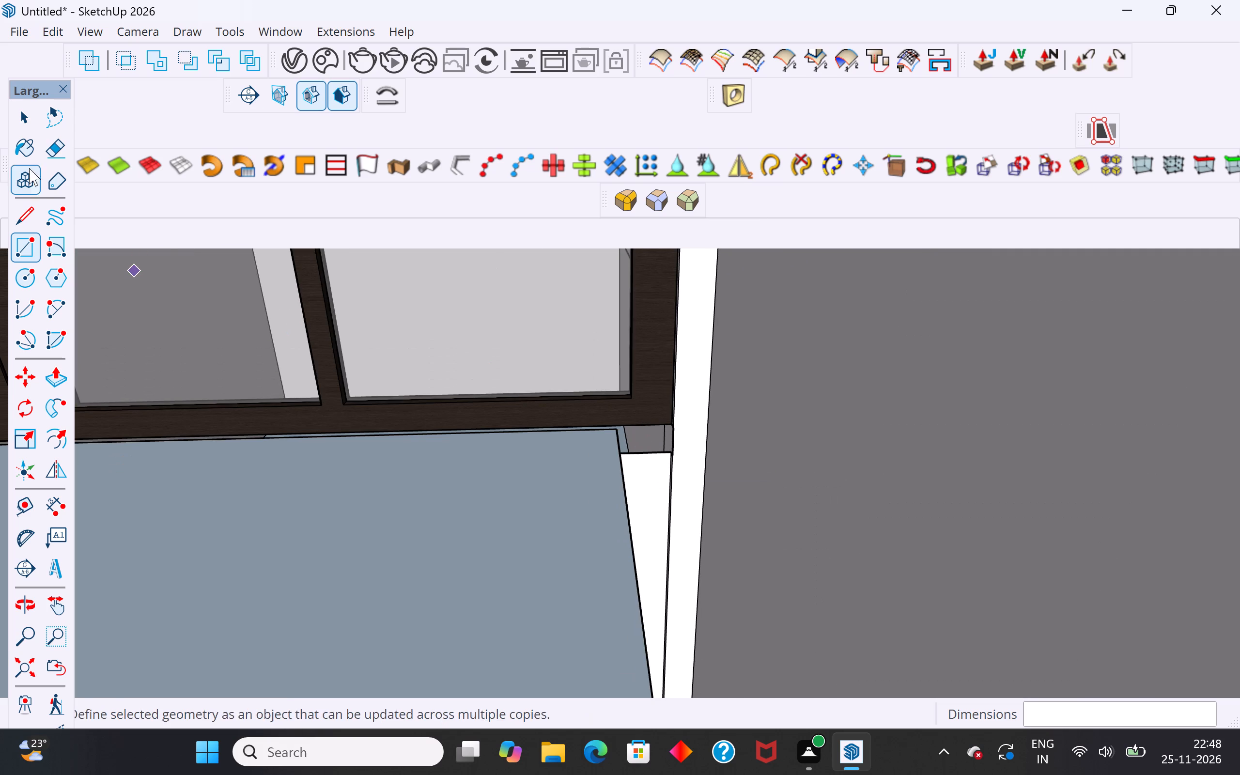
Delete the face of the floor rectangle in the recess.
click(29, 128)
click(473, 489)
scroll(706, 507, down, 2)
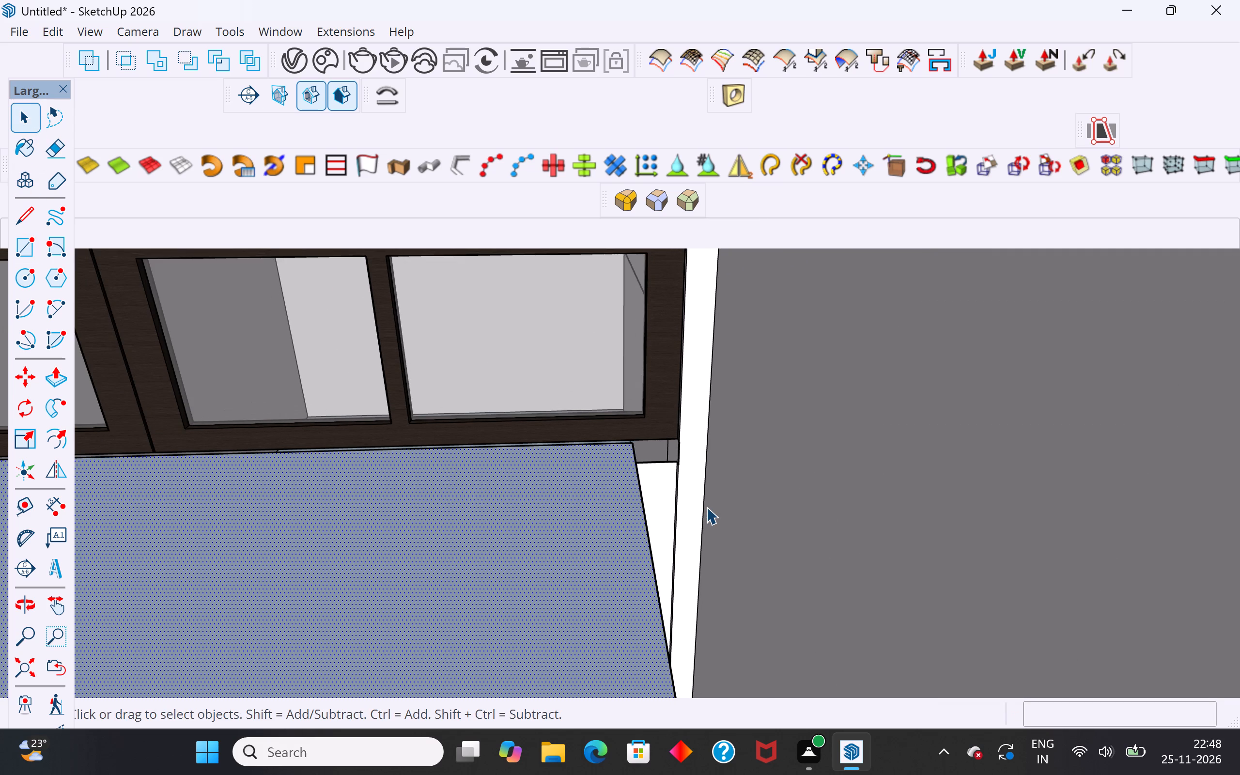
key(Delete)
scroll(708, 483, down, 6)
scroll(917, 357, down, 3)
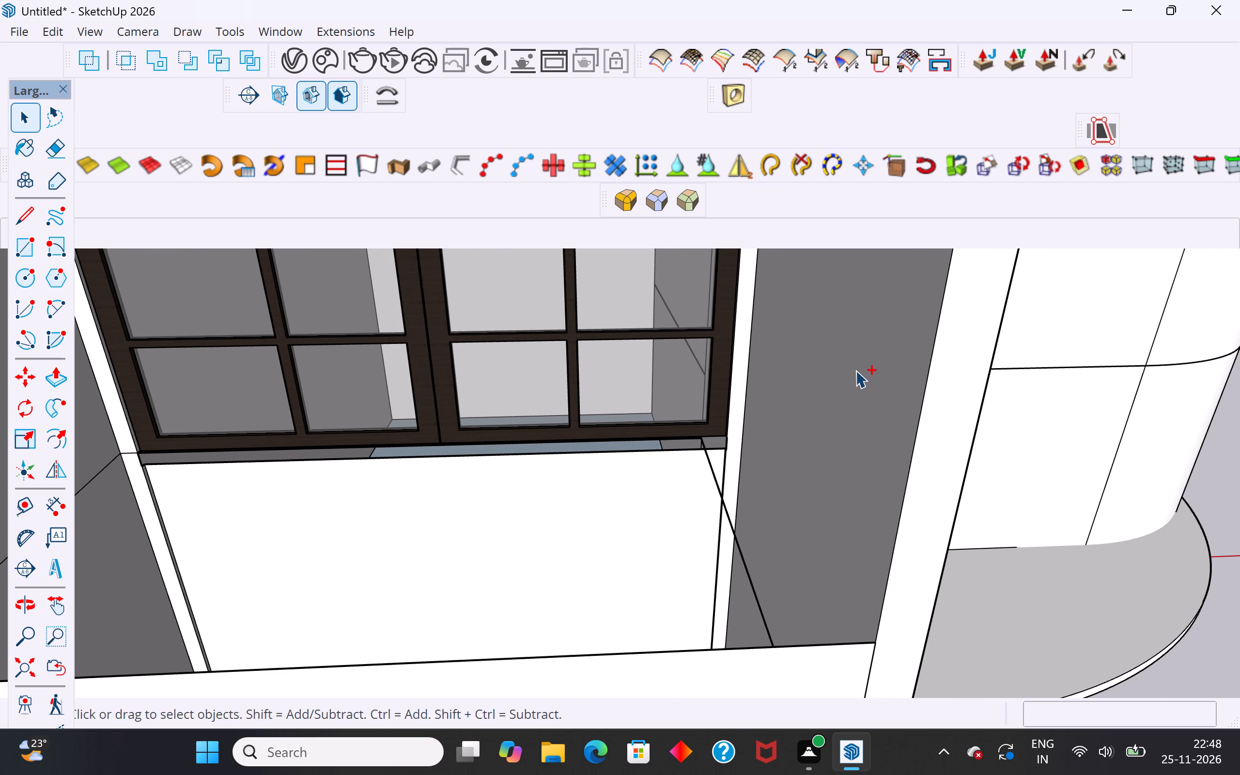
Undo the floor face deletion, the side-wall edge deletion and the floor rectangle.
key(ctrl+z)
key(ctrl+z)
key(ctrl+z)
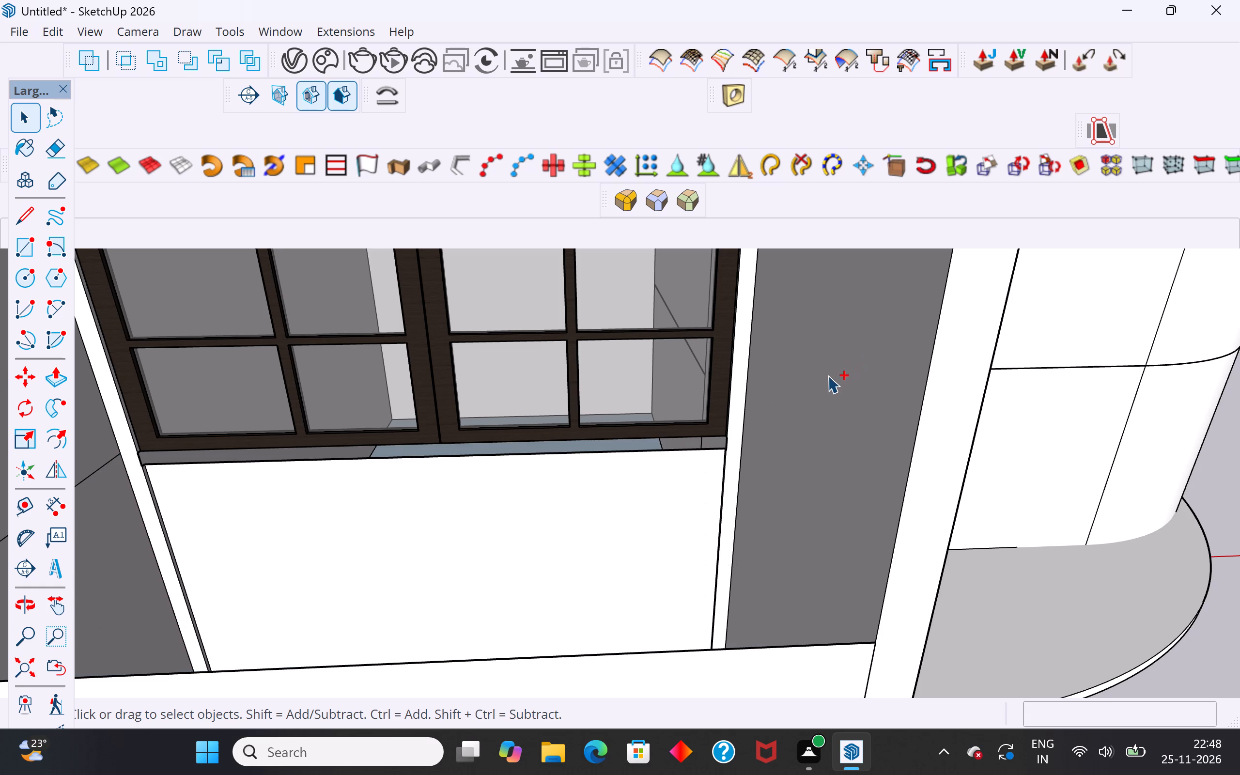
Delete the front floor band's lower and upper long edges and the leftover floor-level edge on the recess's side wall.
scroll(690, 362, down, 6)
middle_drag(671, 428, 561, 504)
click(384, 536)
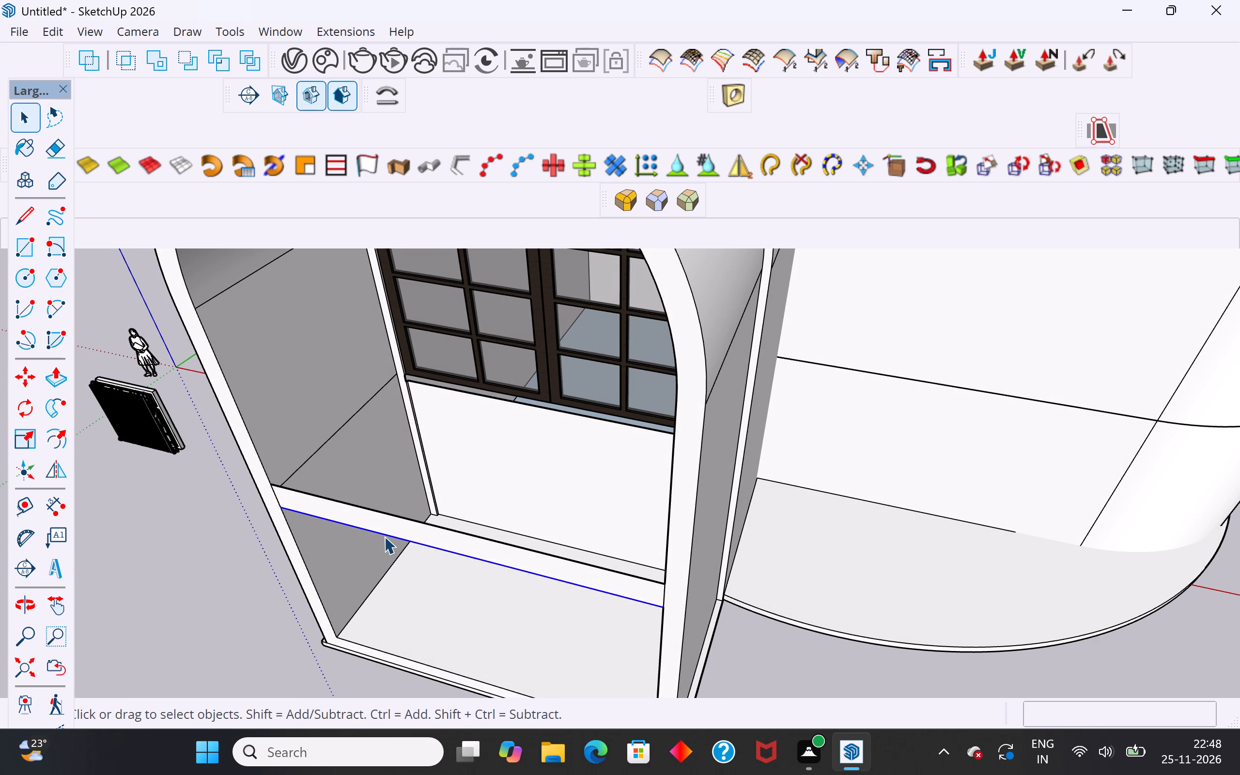
key(Delete)
click(395, 515)
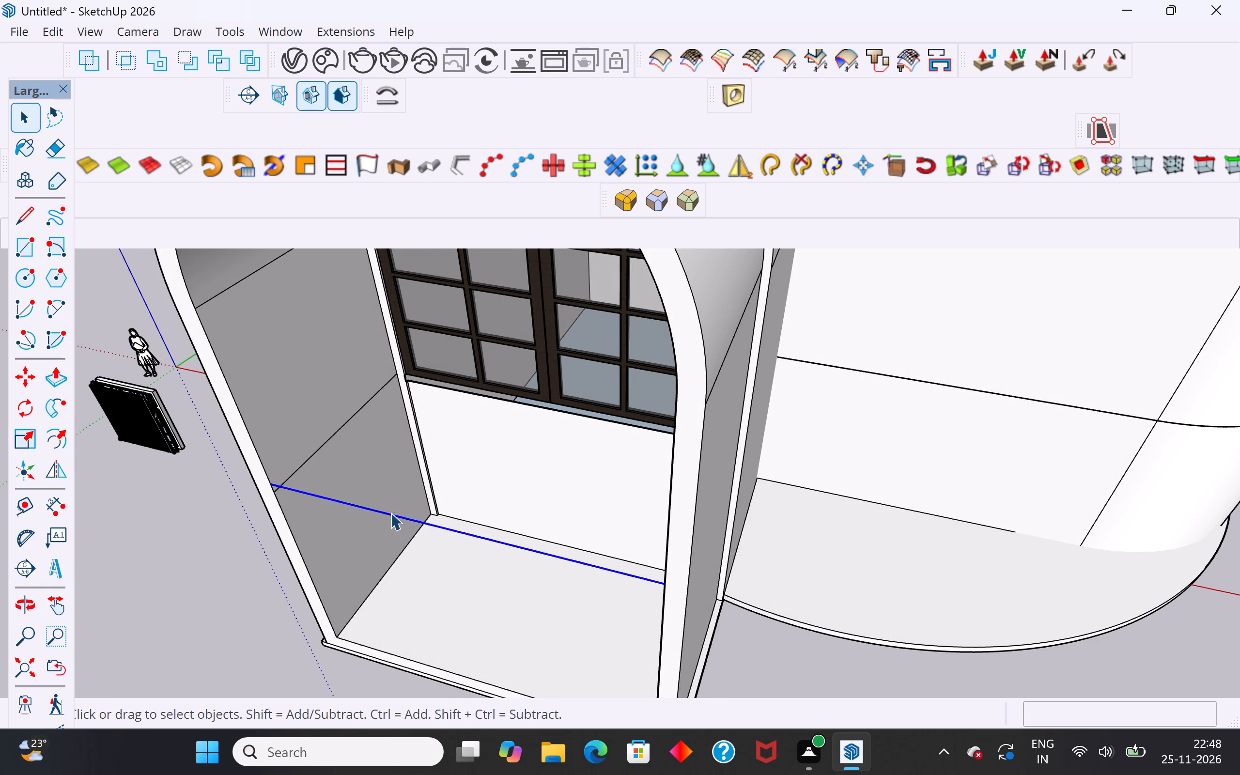
key(Delete)
click(337, 433)
key(Delete)
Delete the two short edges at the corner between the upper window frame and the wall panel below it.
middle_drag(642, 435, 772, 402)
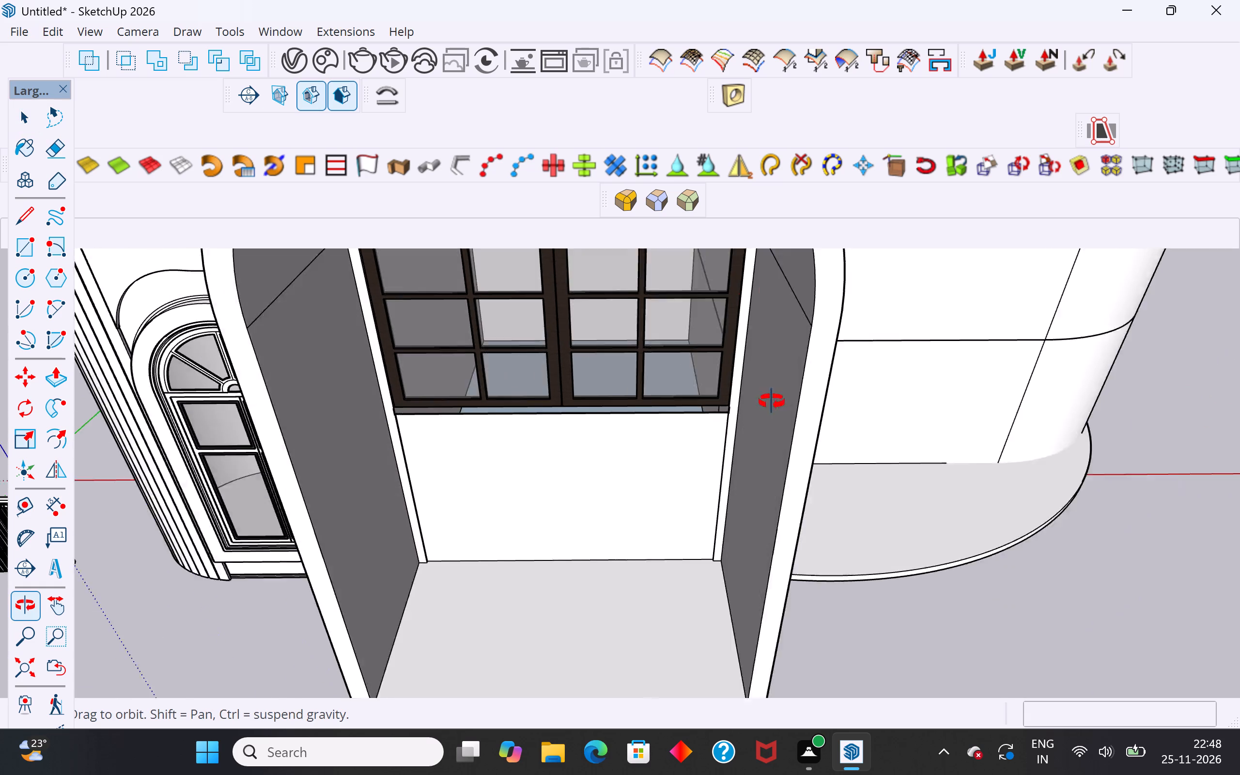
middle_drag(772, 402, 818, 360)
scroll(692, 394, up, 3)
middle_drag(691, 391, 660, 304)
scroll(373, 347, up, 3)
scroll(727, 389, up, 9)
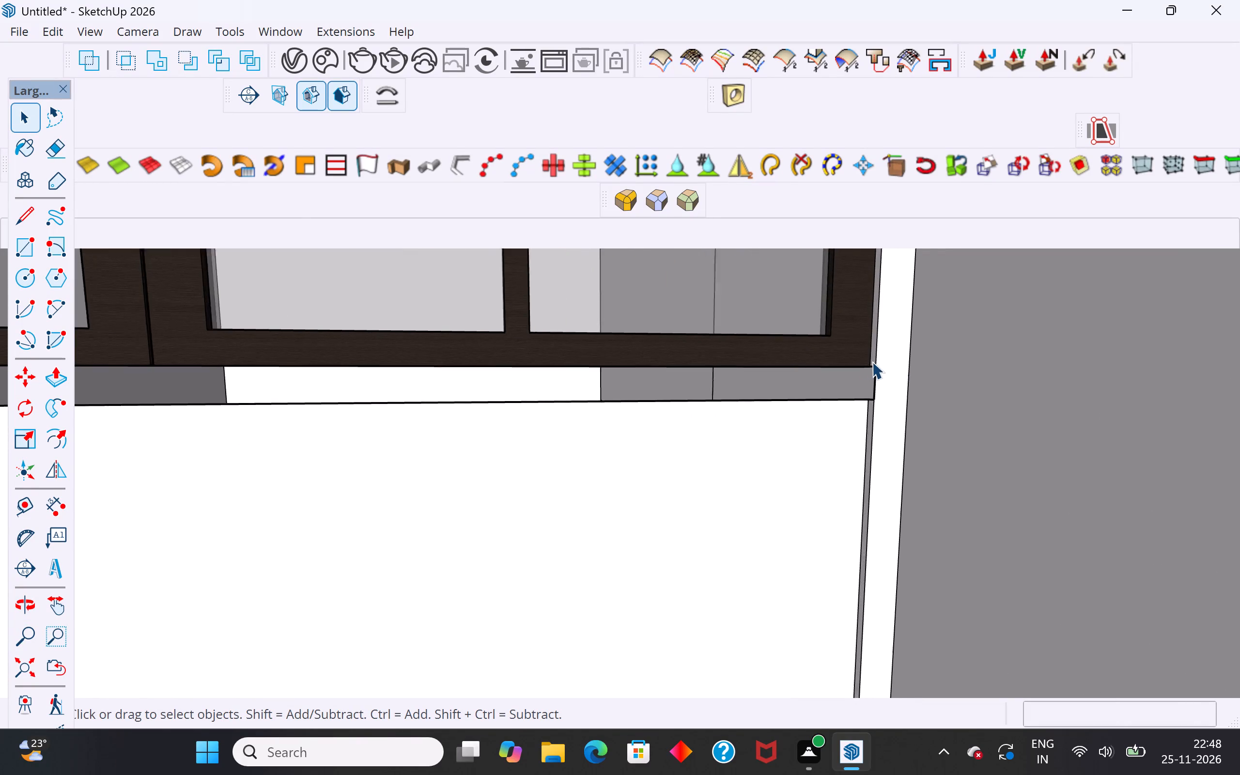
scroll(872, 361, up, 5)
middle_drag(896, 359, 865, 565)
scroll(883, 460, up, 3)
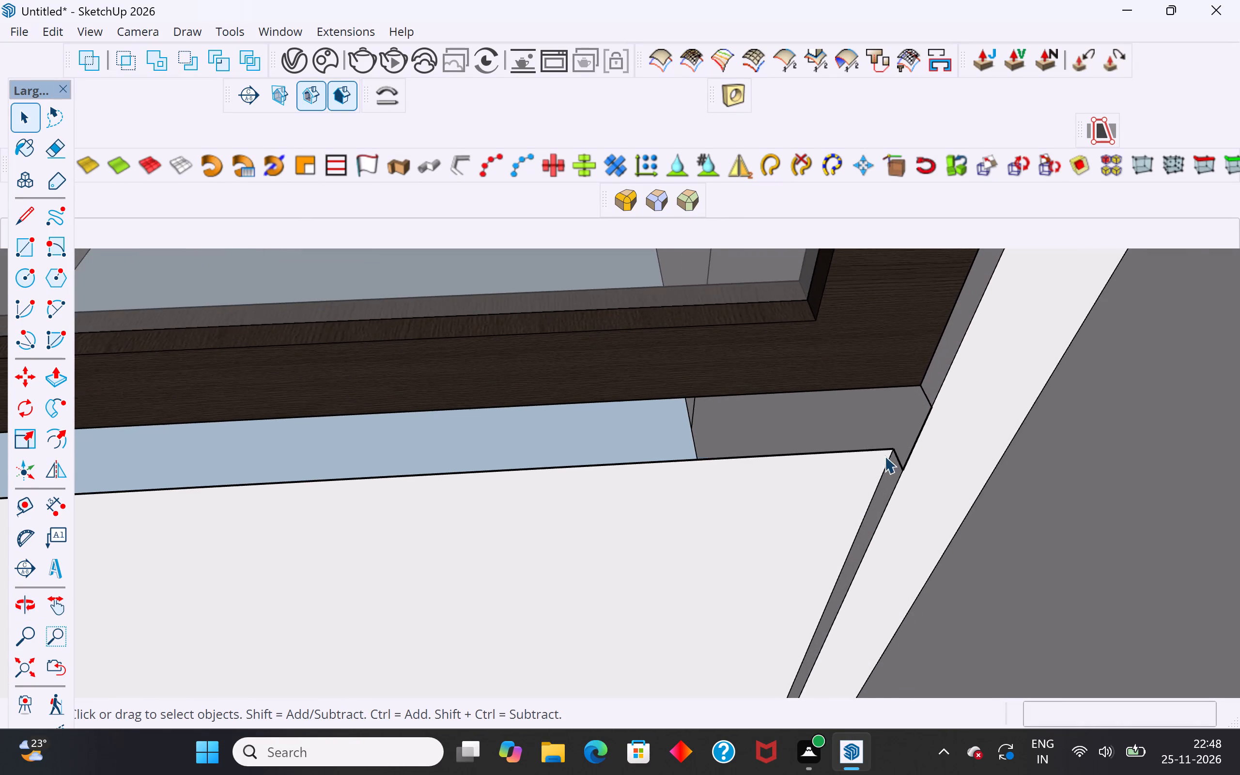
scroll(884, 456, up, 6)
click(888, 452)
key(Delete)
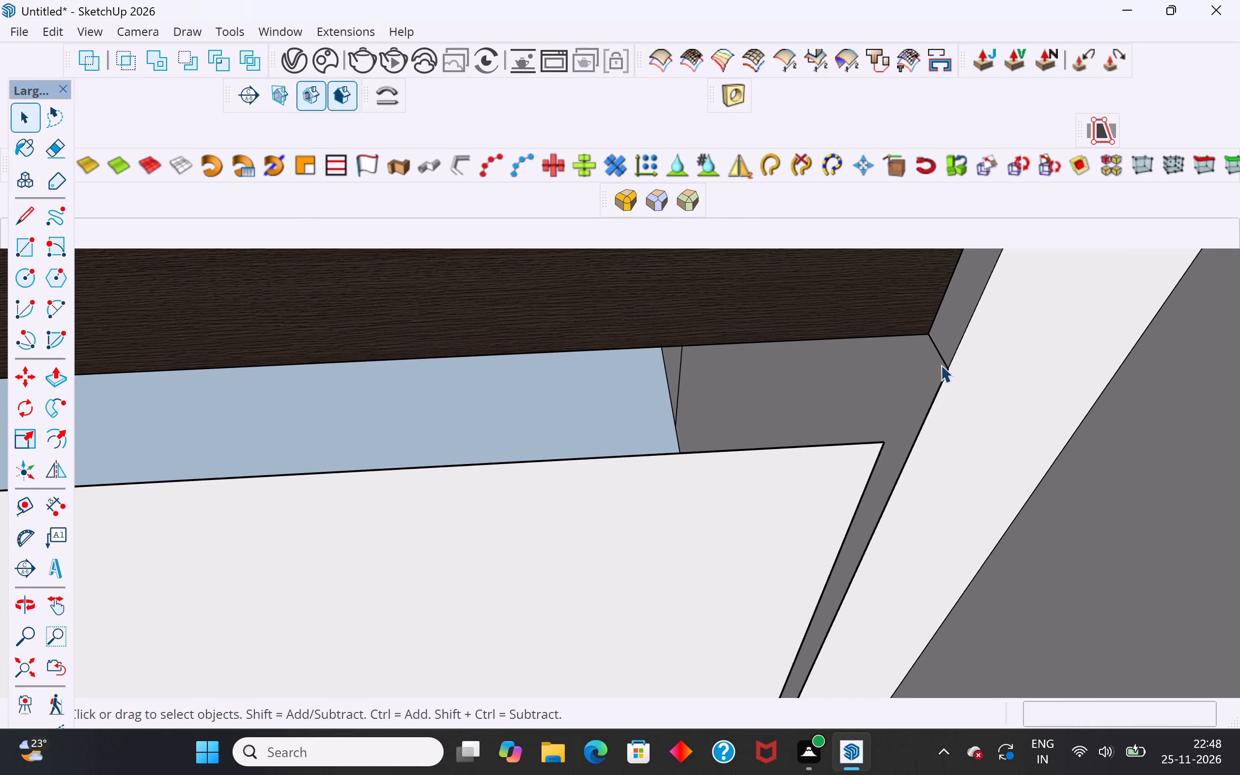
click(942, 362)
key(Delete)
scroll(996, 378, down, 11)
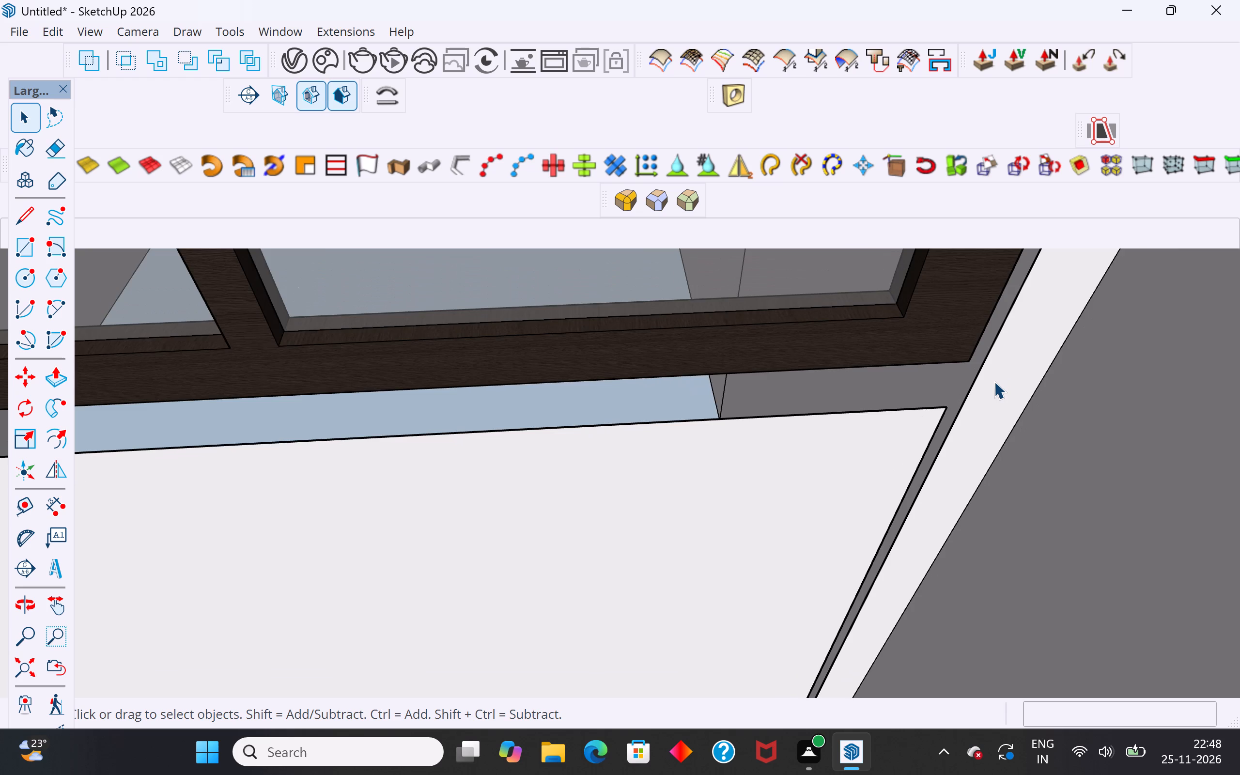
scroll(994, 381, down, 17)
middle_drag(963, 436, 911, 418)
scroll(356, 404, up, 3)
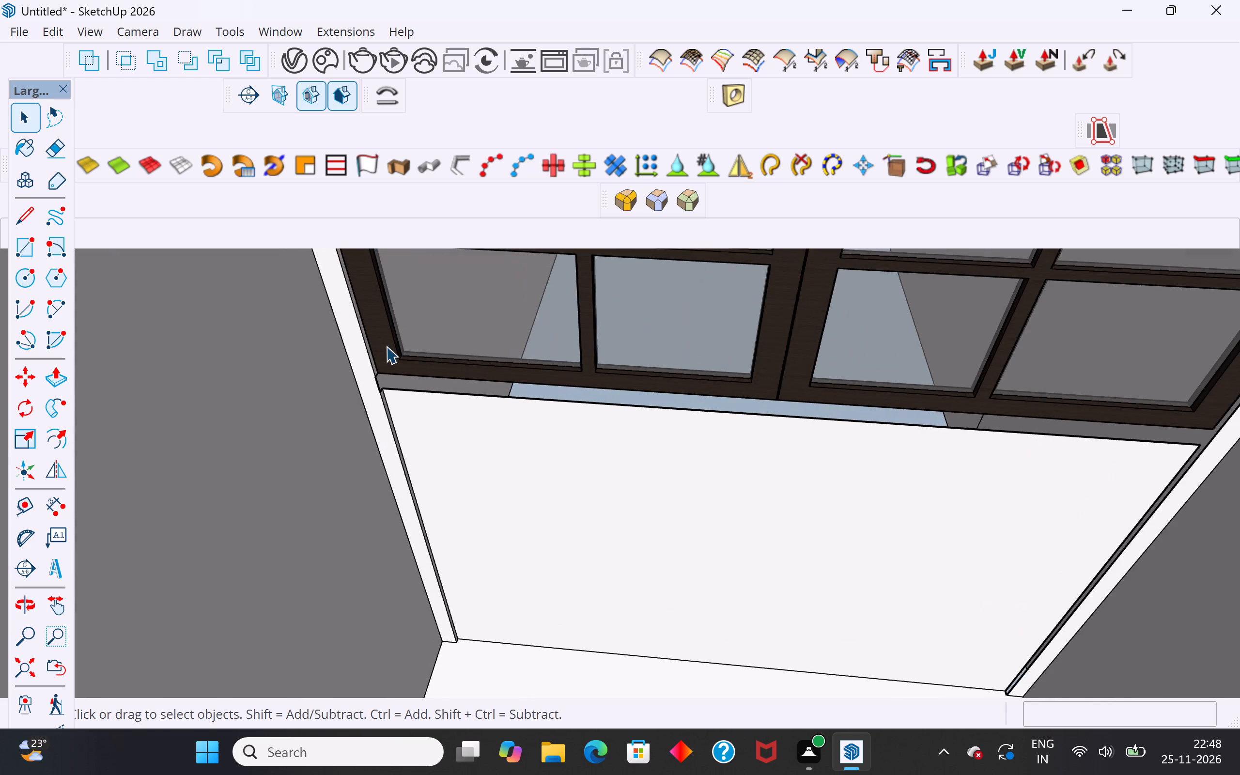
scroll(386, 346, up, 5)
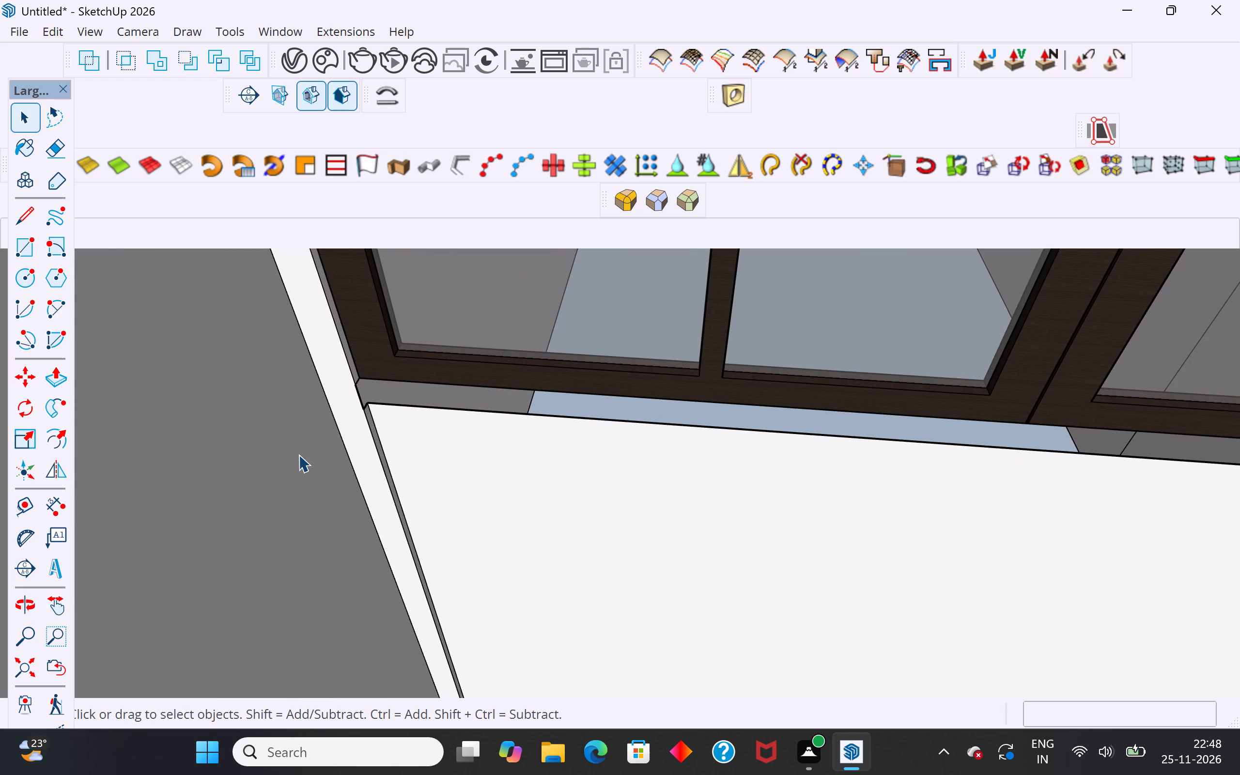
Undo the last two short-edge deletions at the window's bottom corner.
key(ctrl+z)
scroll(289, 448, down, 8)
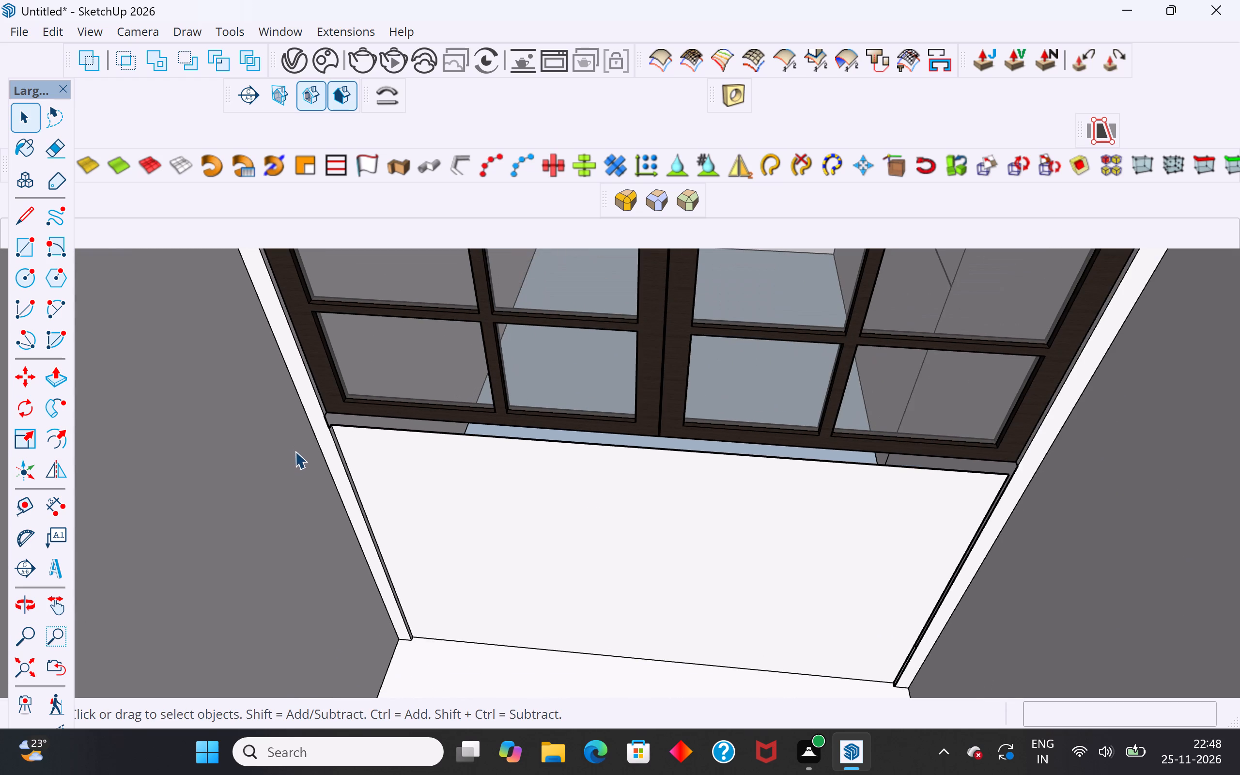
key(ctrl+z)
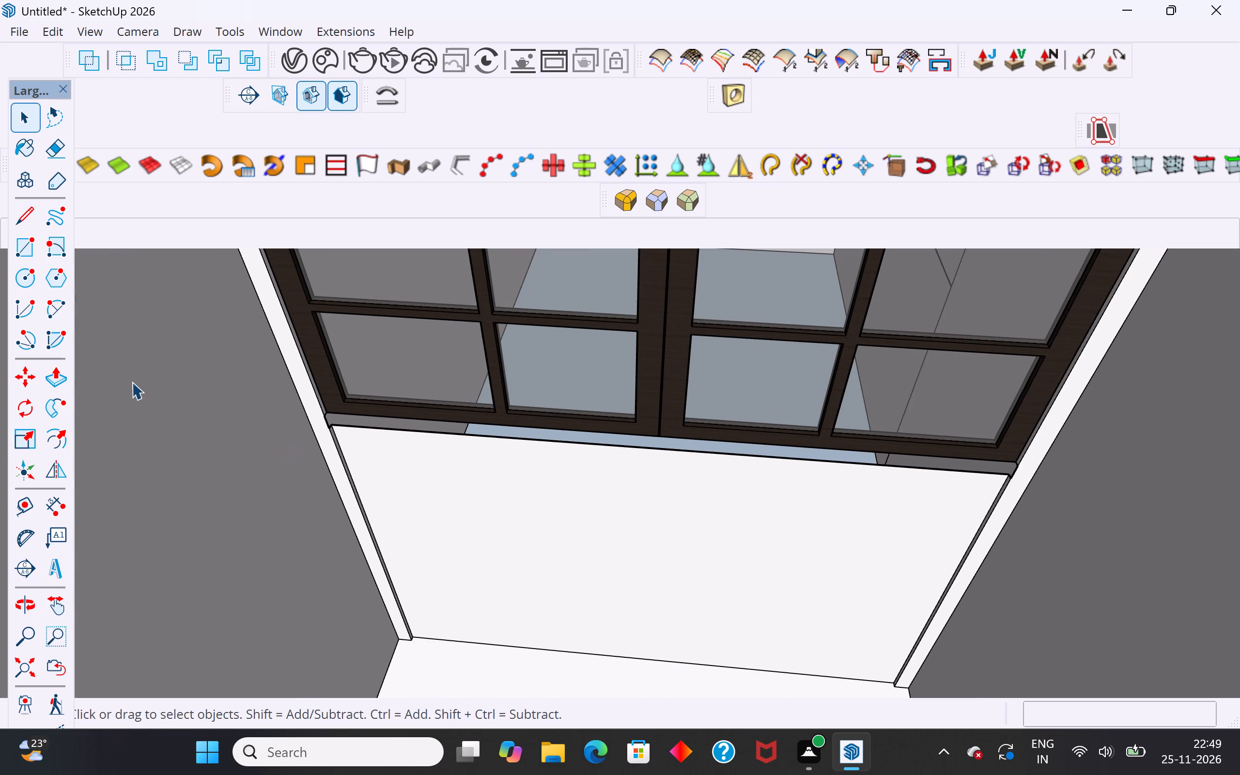
Draw a line about 6 5/8" long across the white jamb, from the upper window's bottom corner to the recess's side wall.
click(26, 247)
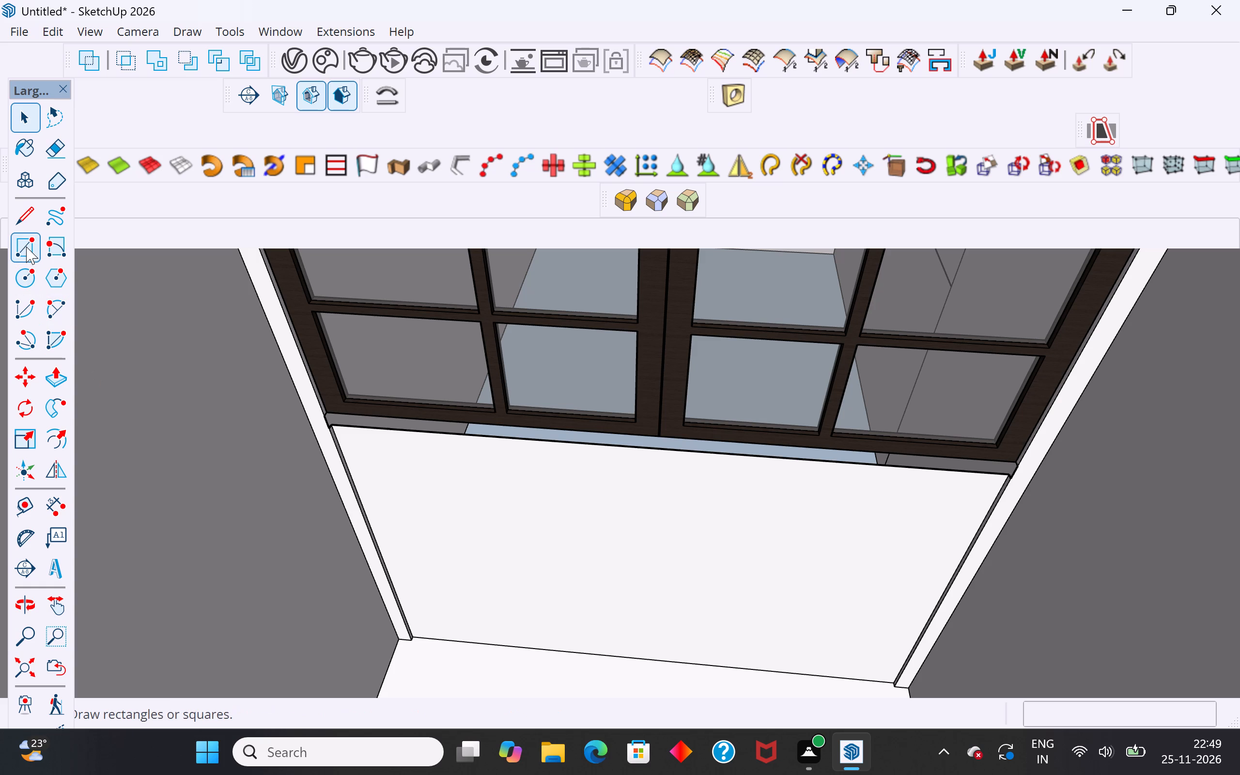
scroll(334, 423, up, 3)
middle_drag(328, 414, 370, 334)
scroll(328, 404, up, 1)
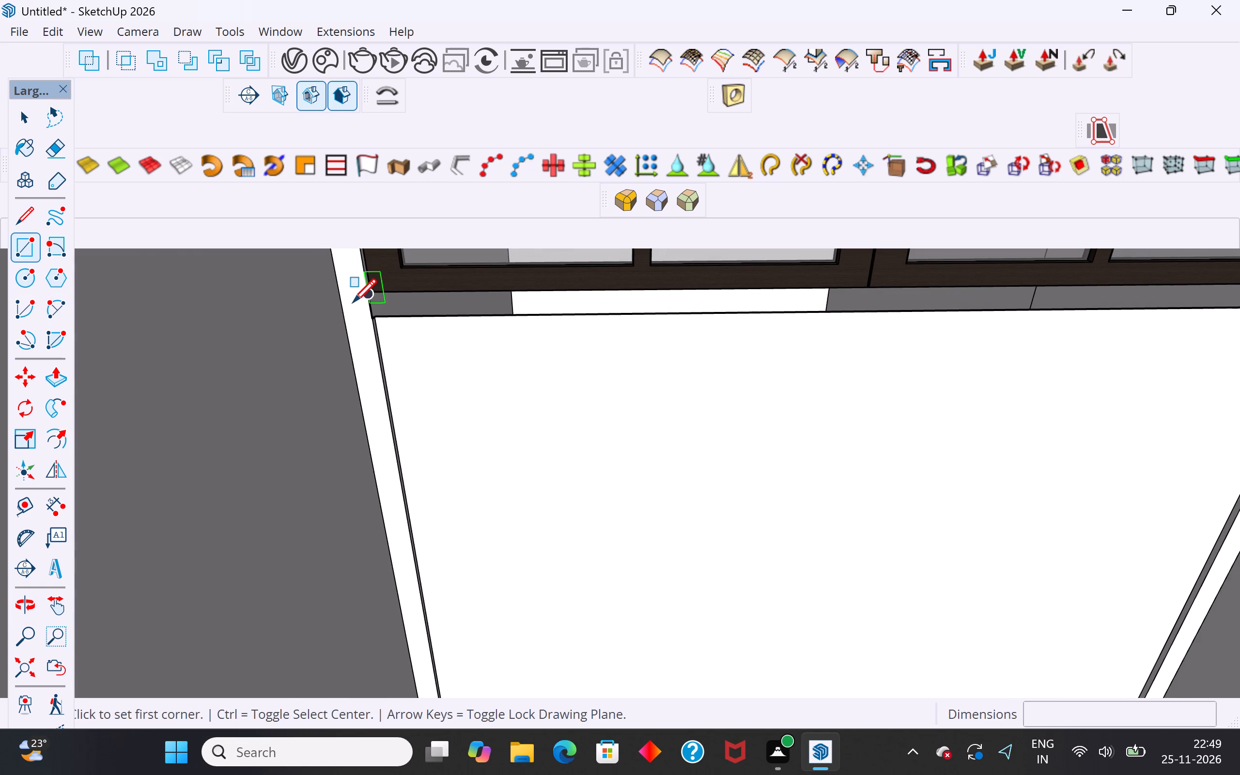
click(23, 213)
scroll(303, 344, up, 3)
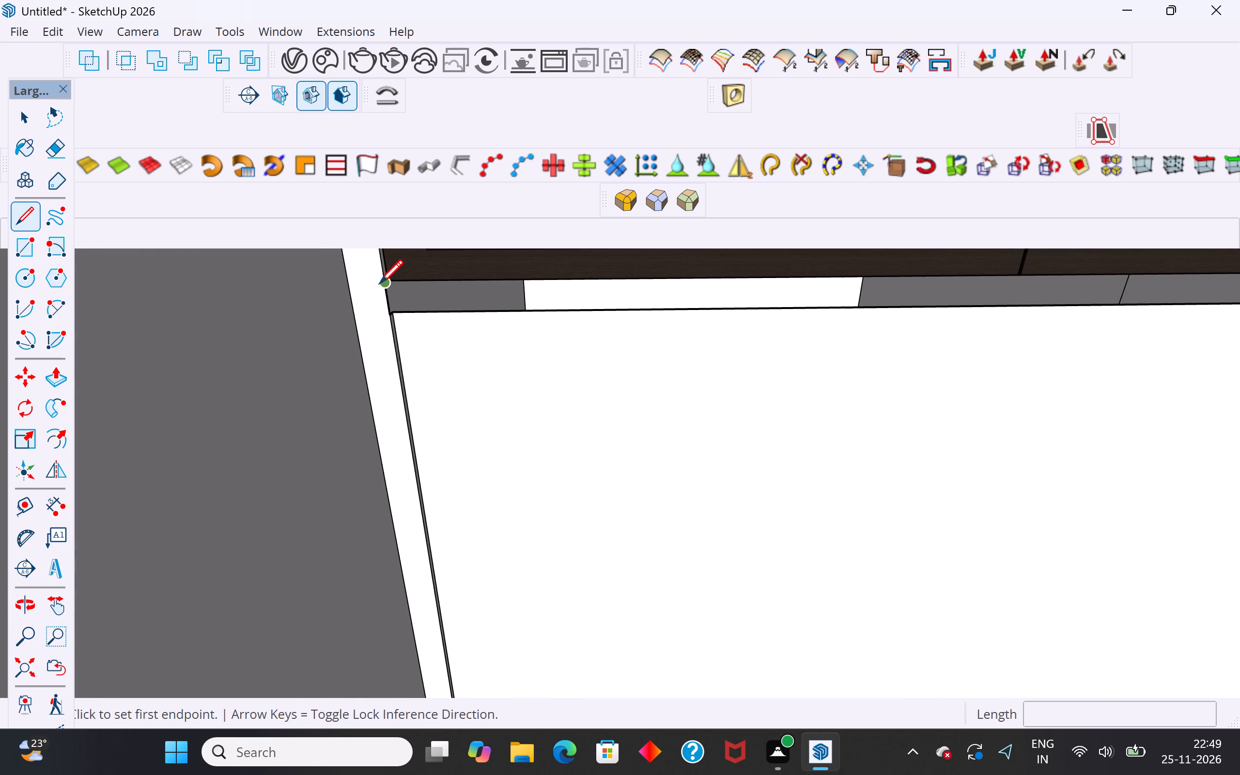
click(383, 288)
click(354, 284)
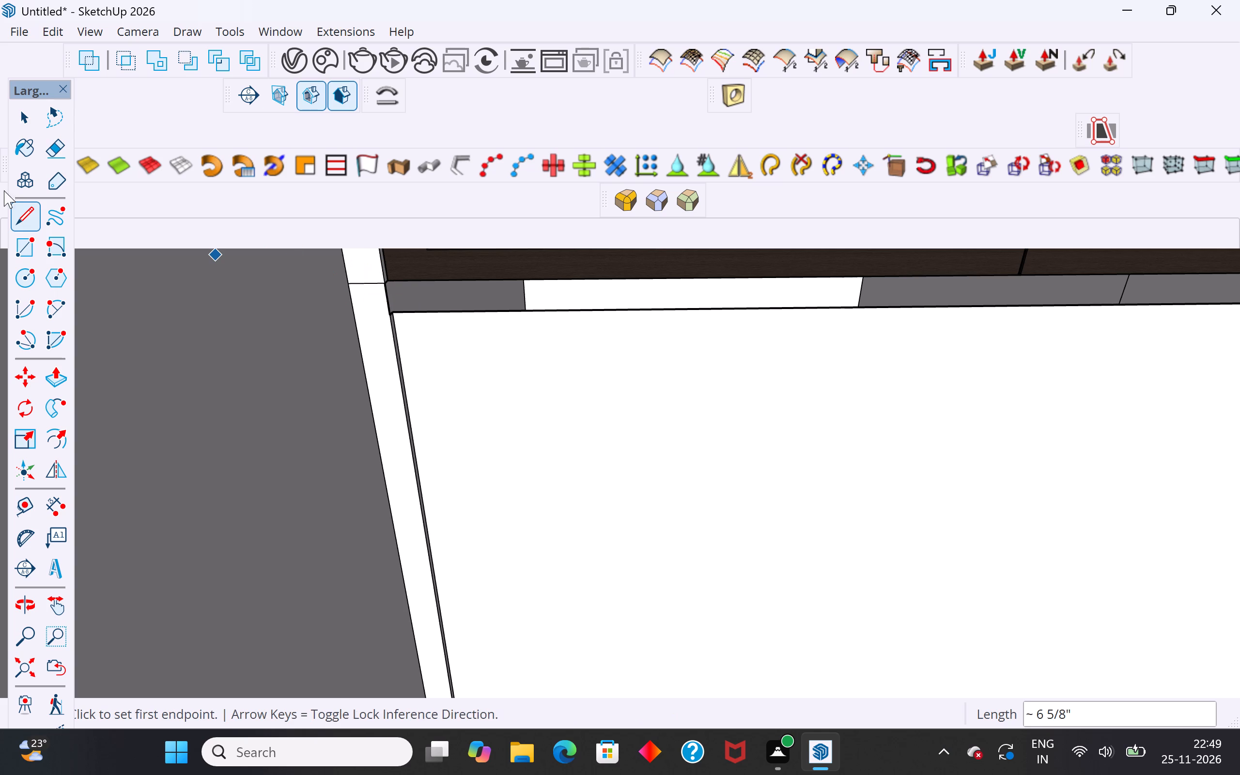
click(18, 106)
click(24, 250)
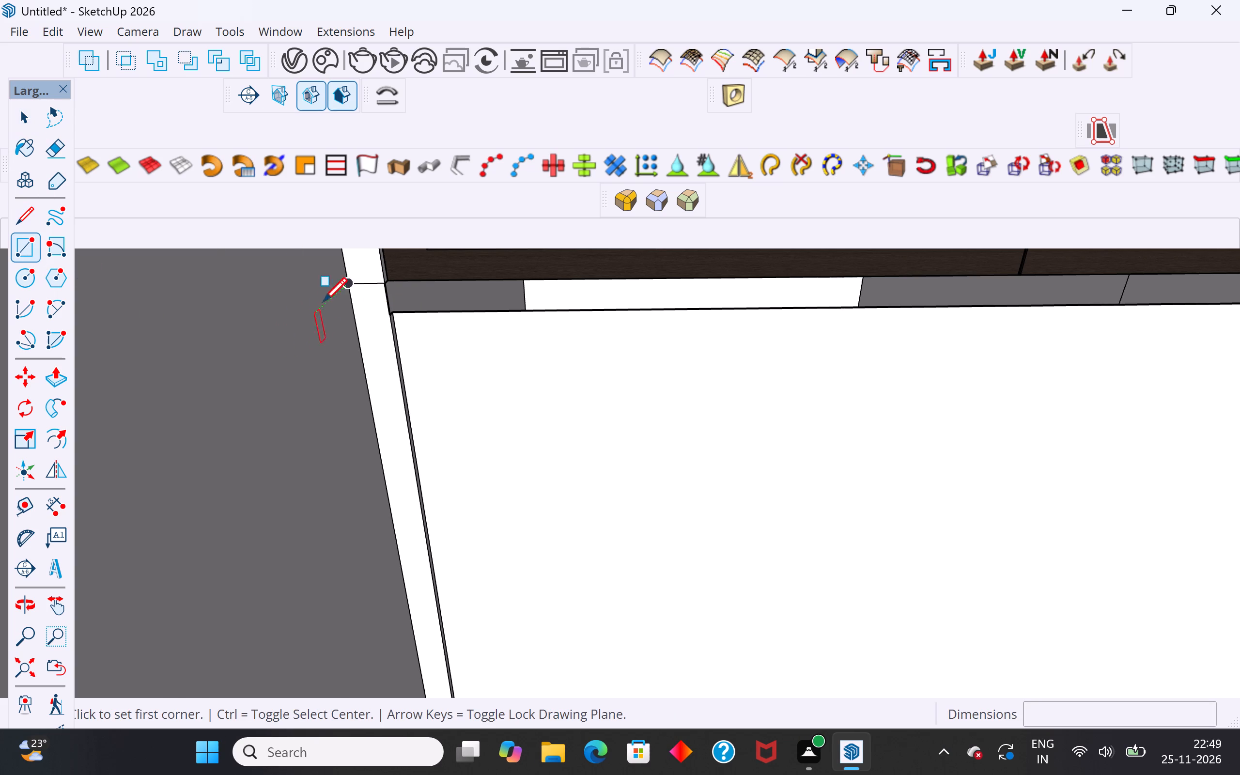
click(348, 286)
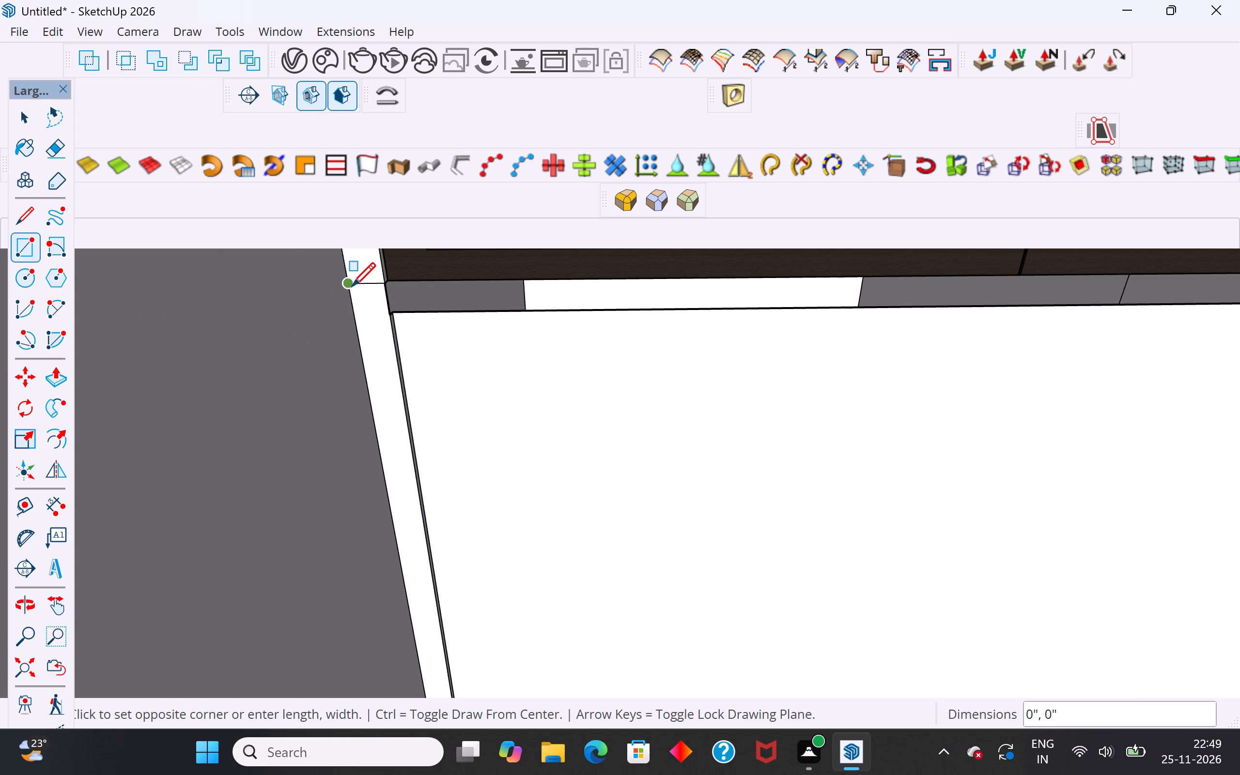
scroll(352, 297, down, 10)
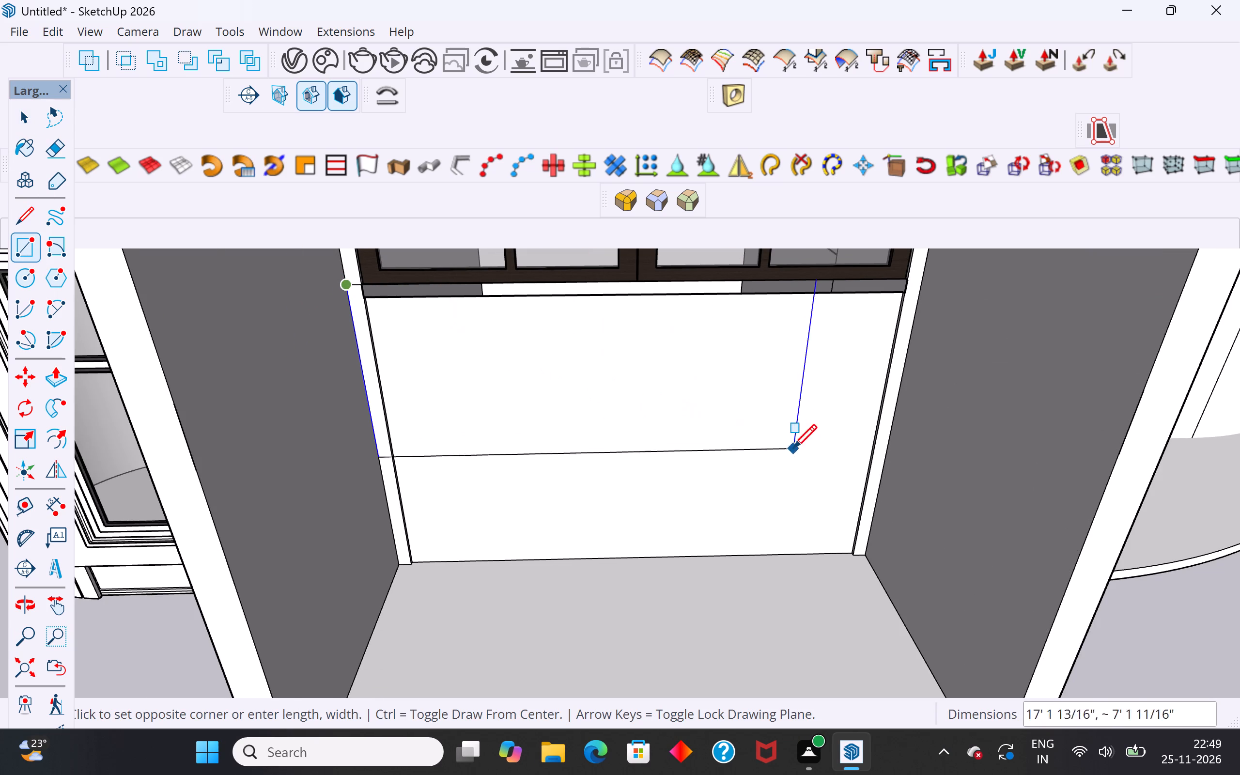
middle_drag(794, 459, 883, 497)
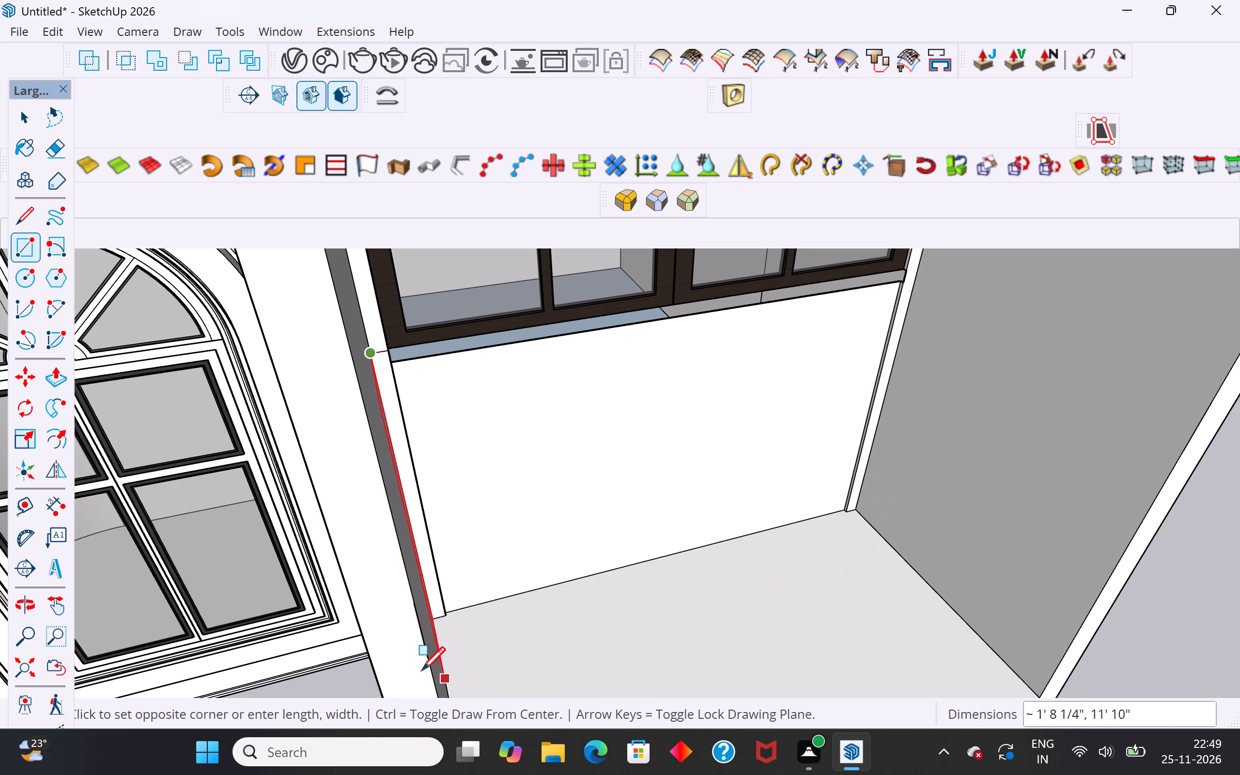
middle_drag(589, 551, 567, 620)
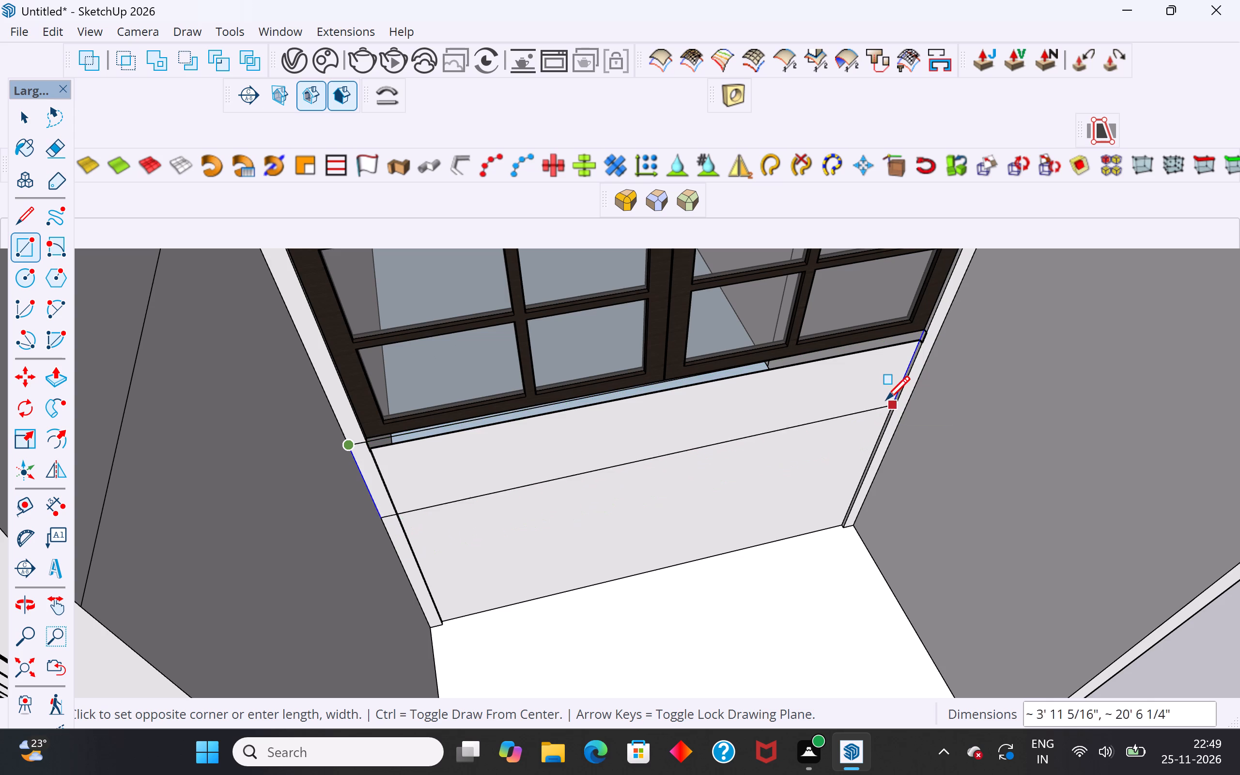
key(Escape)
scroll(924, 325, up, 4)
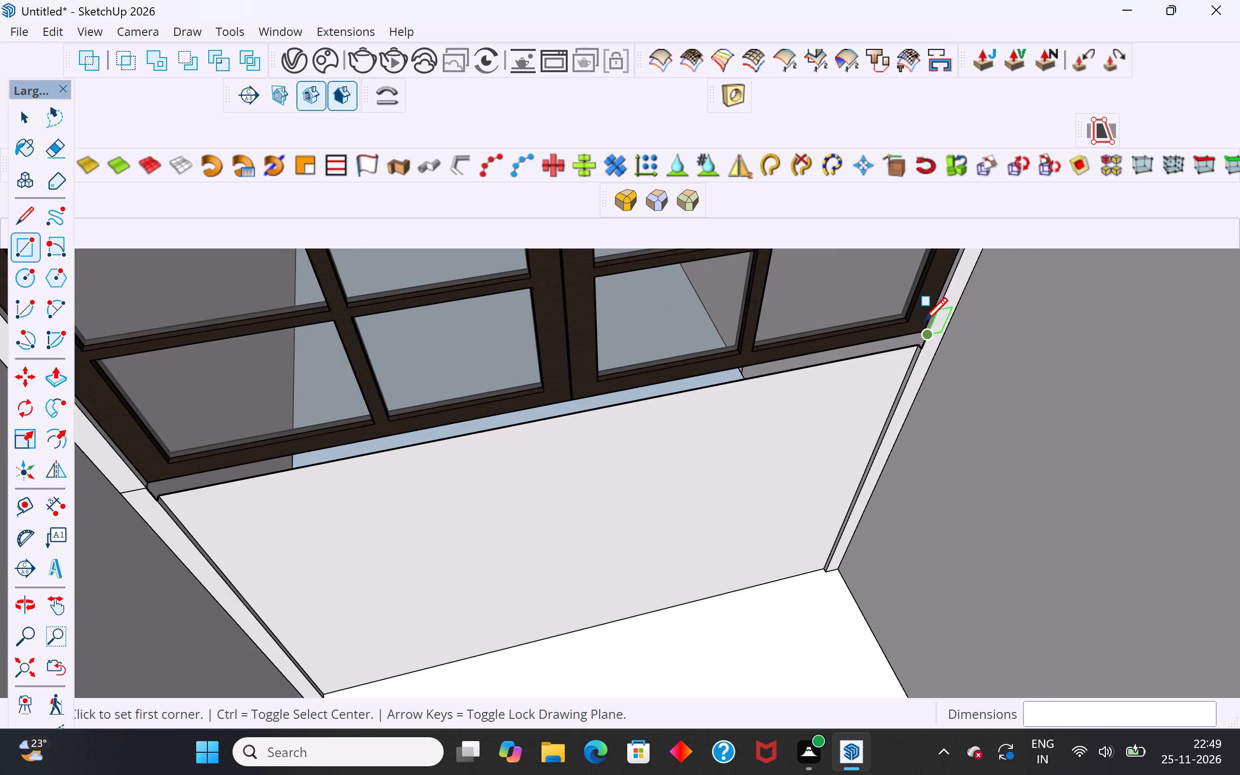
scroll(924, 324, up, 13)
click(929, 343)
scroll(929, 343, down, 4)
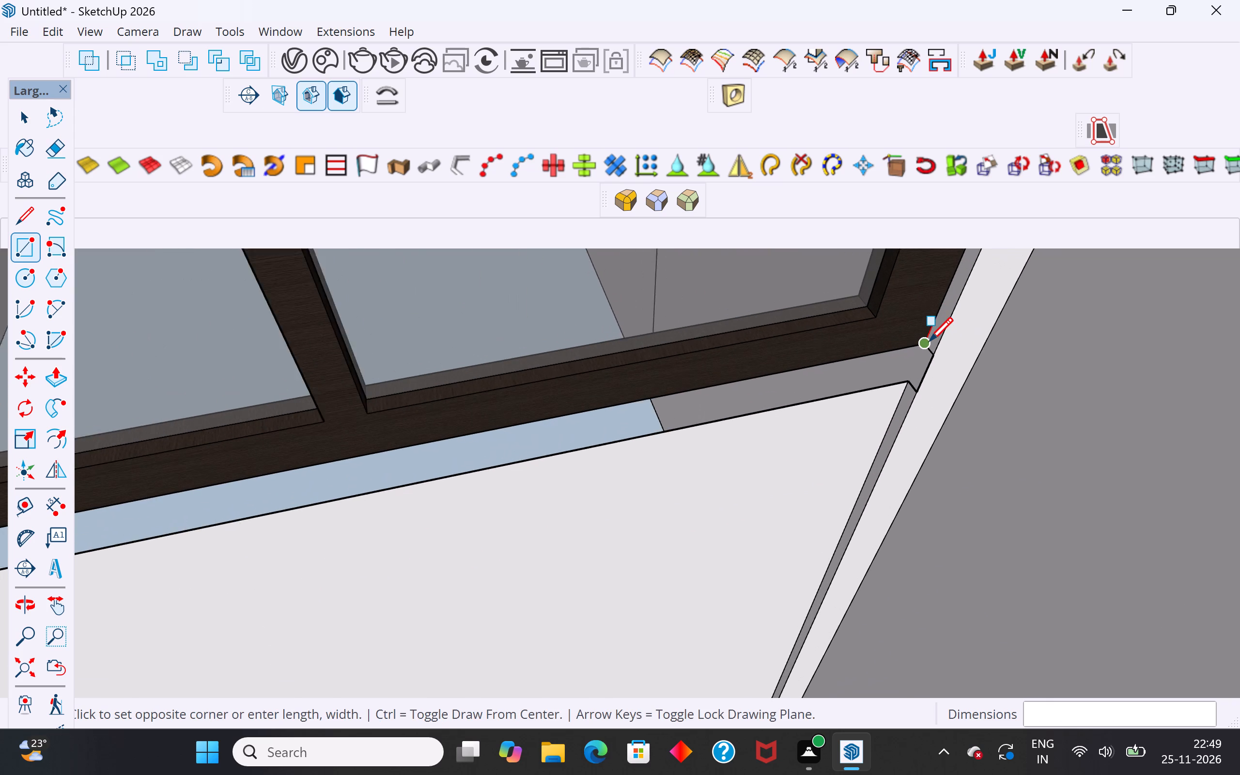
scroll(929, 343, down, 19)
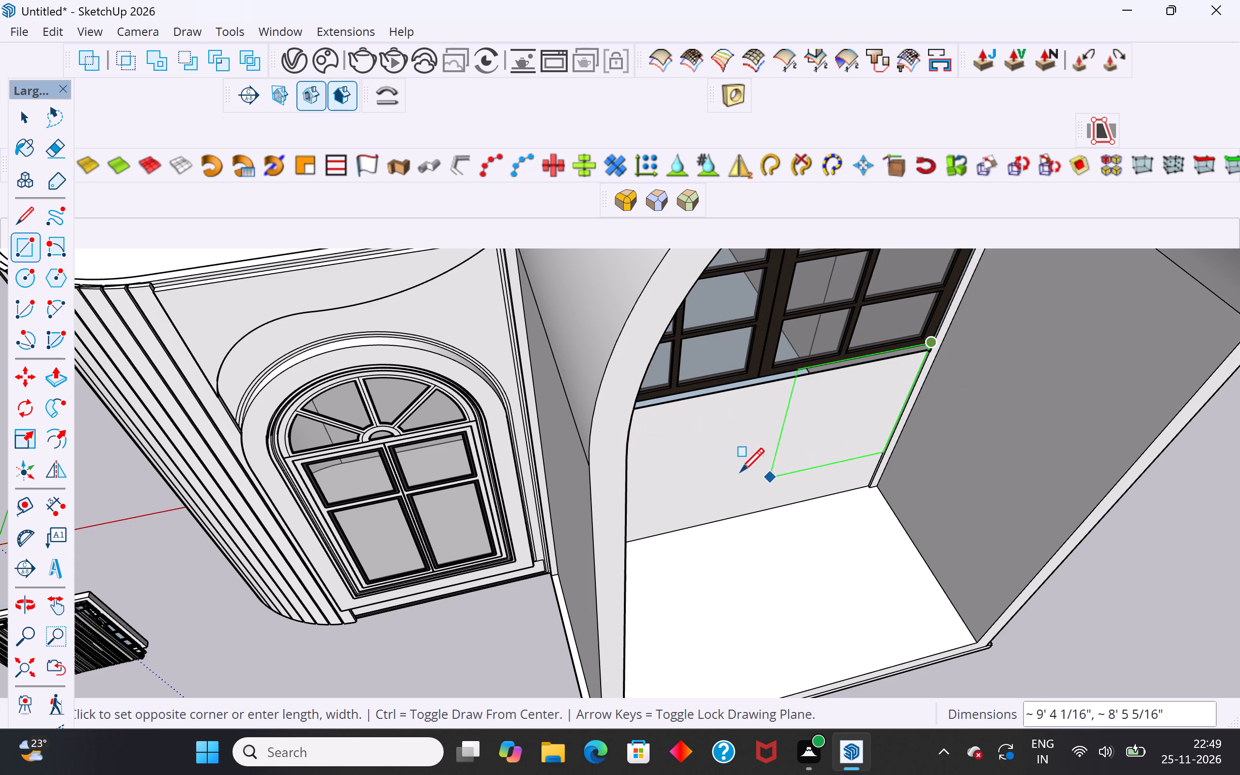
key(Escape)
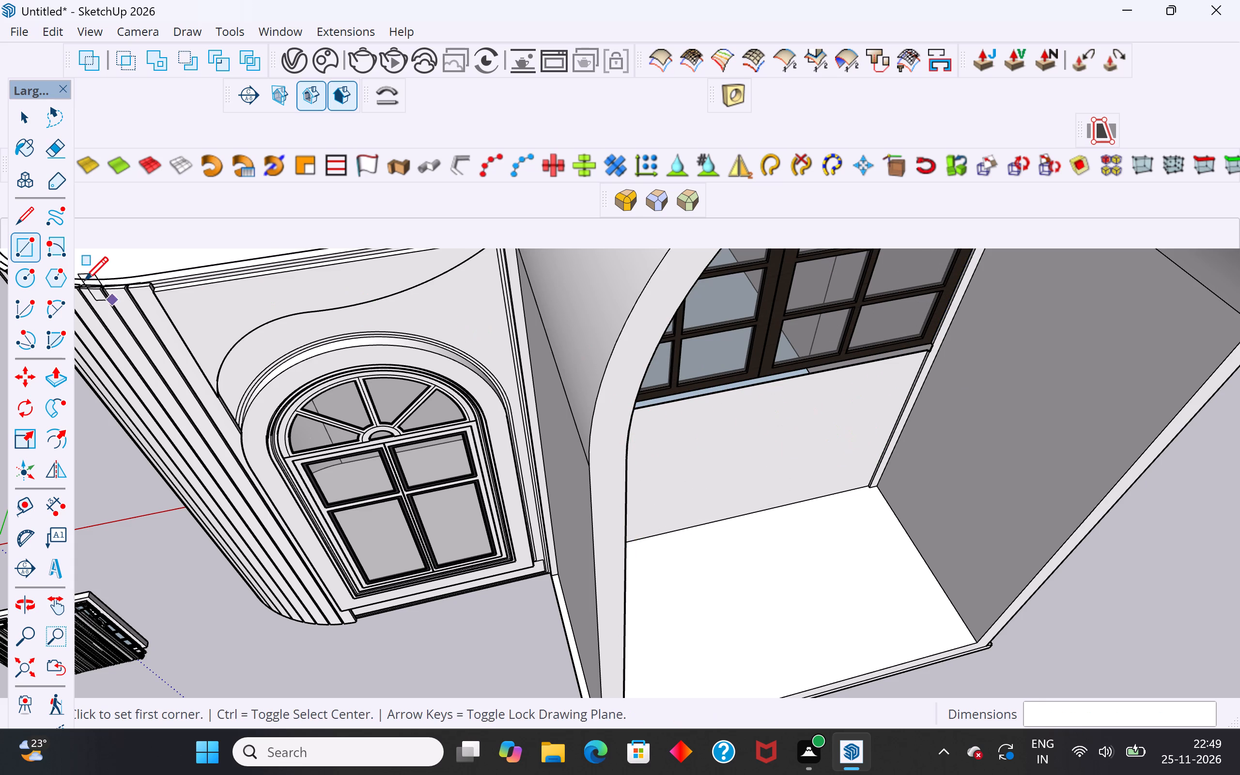
Draw a line about 14' 4" long along the recess's side wall, from the upper window's bottom corner out past the front edge.
click(28, 218)
scroll(932, 339, up, 1)
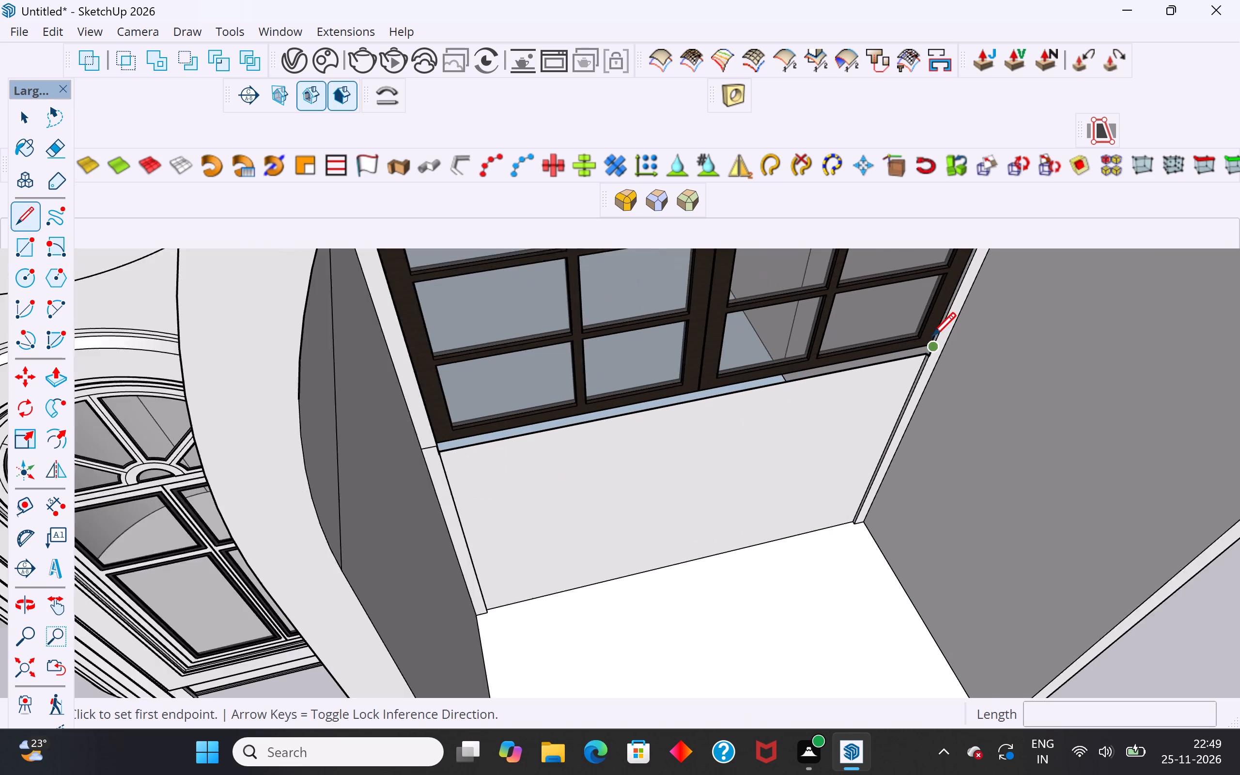
scroll(932, 339, up, 4)
scroll(930, 356, down, 1)
scroll(930, 356, up, 2)
click(934, 351)
scroll(934, 346, down, 5)
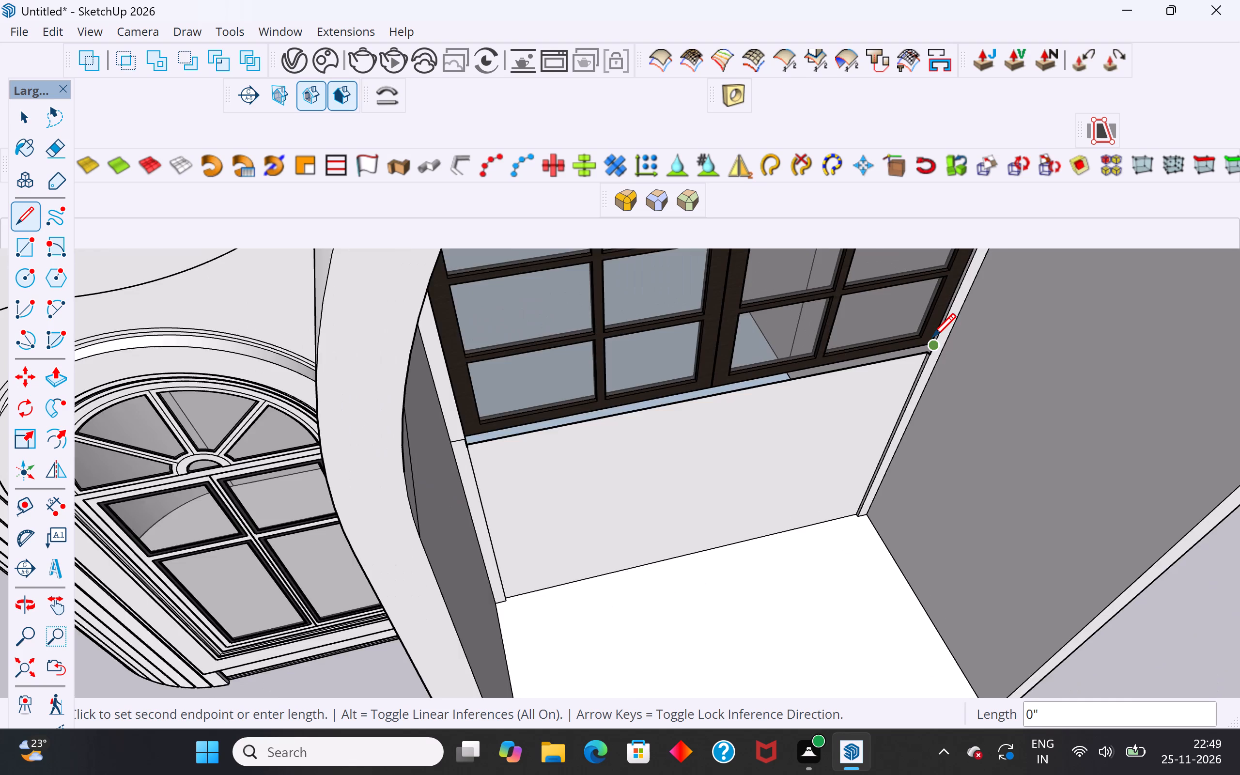
scroll(932, 340, down, 2)
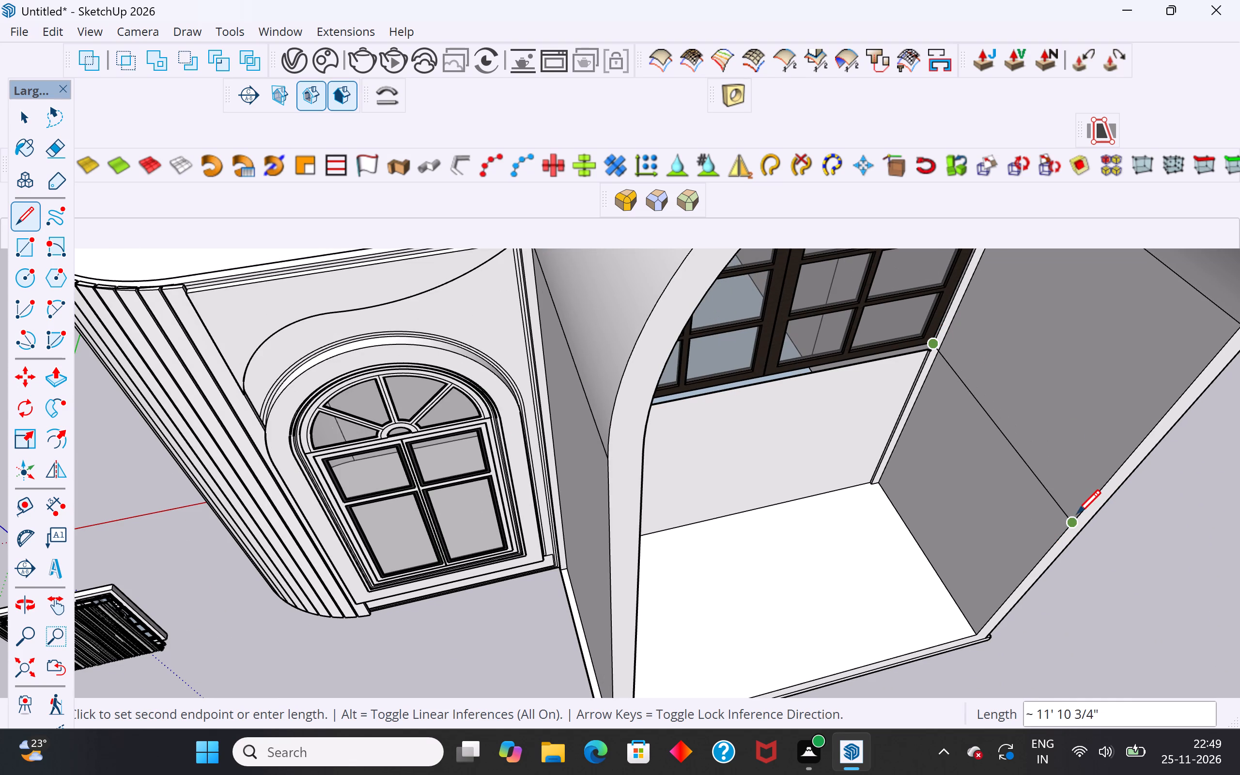
middle_drag(1076, 516, 914, 377)
middle_drag(1036, 525, 1052, 529)
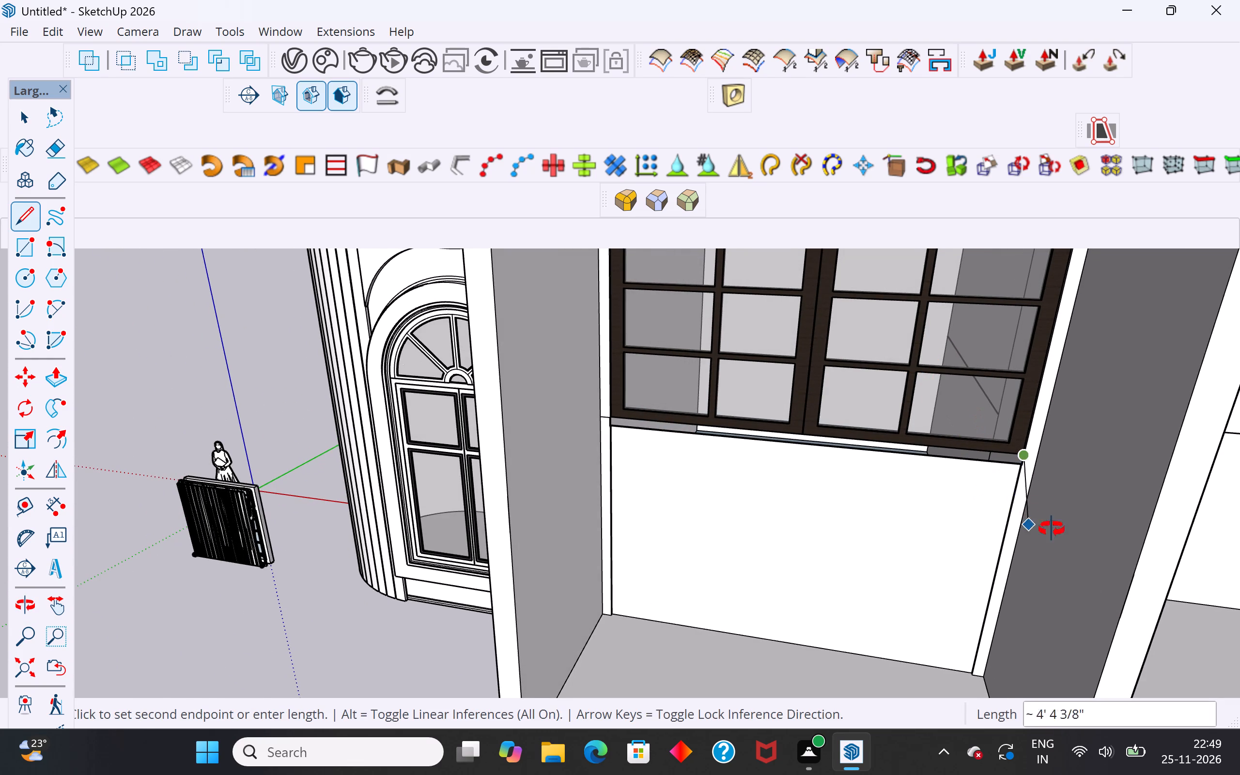
middle_drag(1052, 529, 1223, 524)
click(1167, 457)
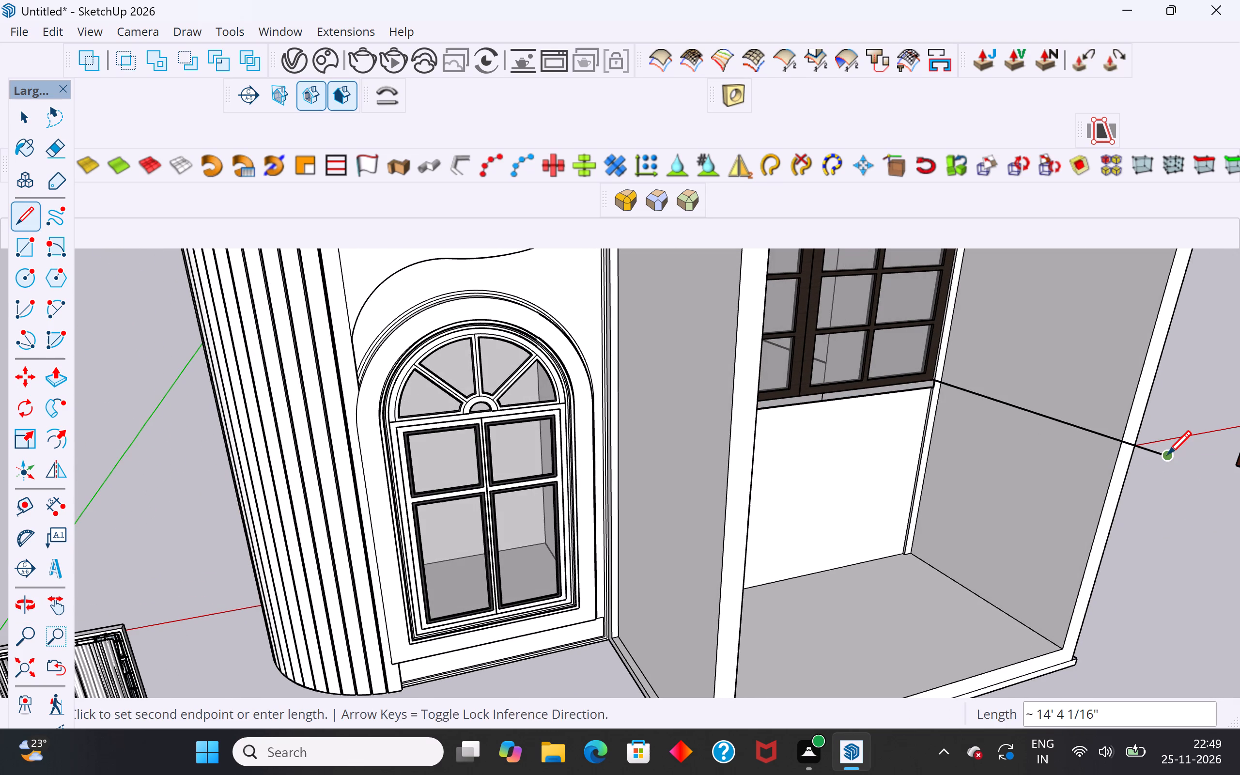
Draw a line about 24' 3" long across the recess's open front, from the side line's outer end past the opposite side wall.
scroll(1038, 515, down, 4)
middle_drag(1122, 524, 846, 516)
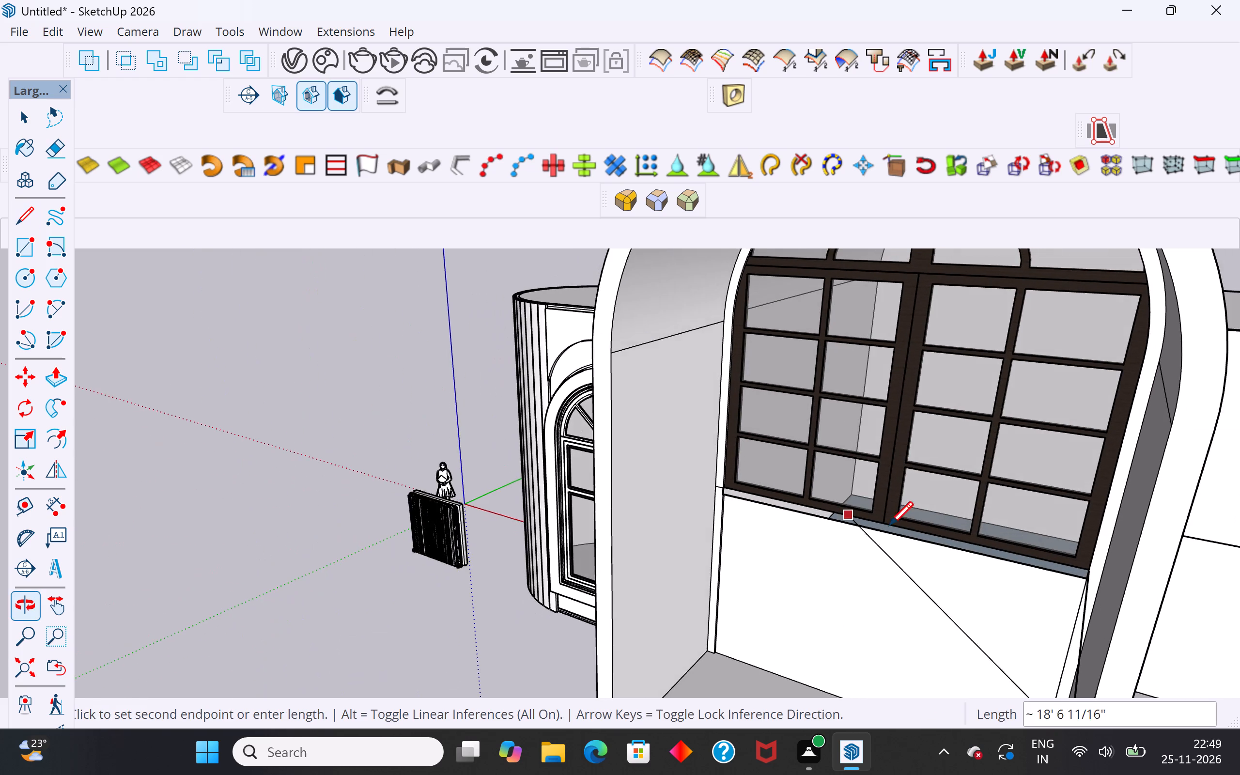
scroll(1018, 509, down, 4)
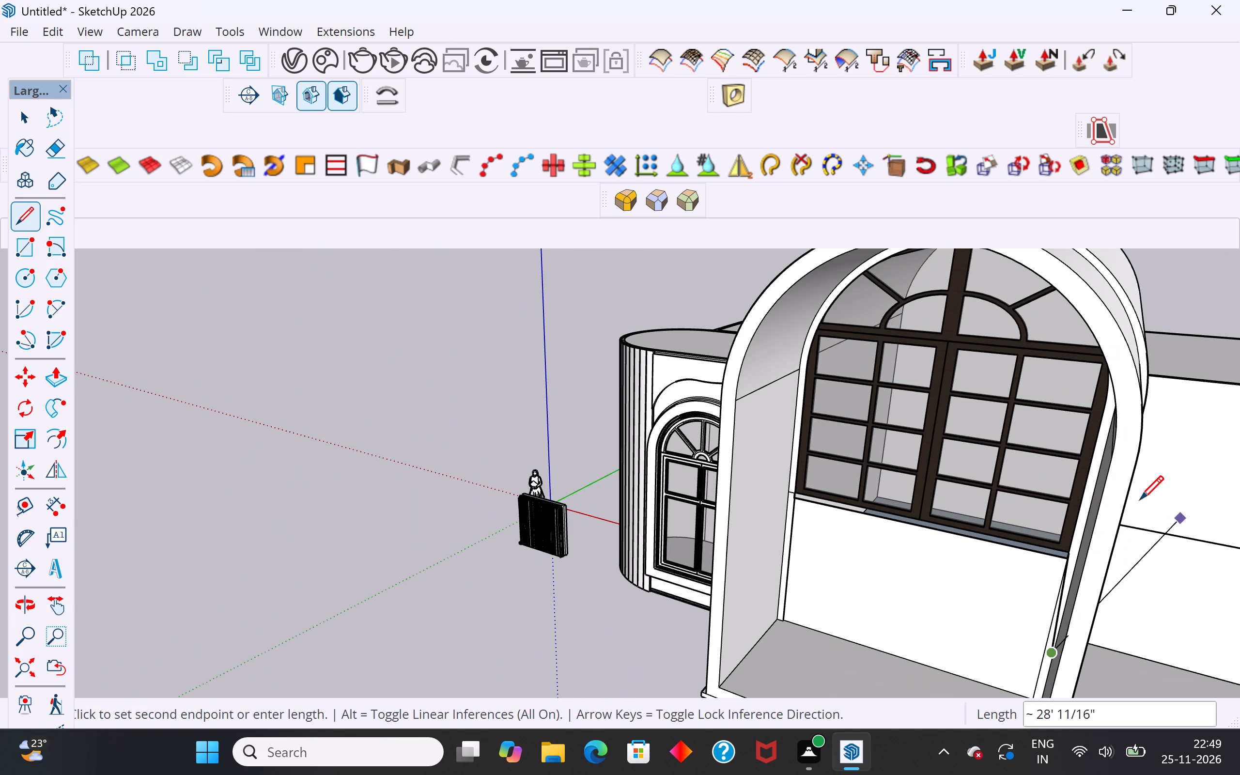
scroll(1105, 553, down, 11)
middle_drag(1023, 523, 1066, 677)
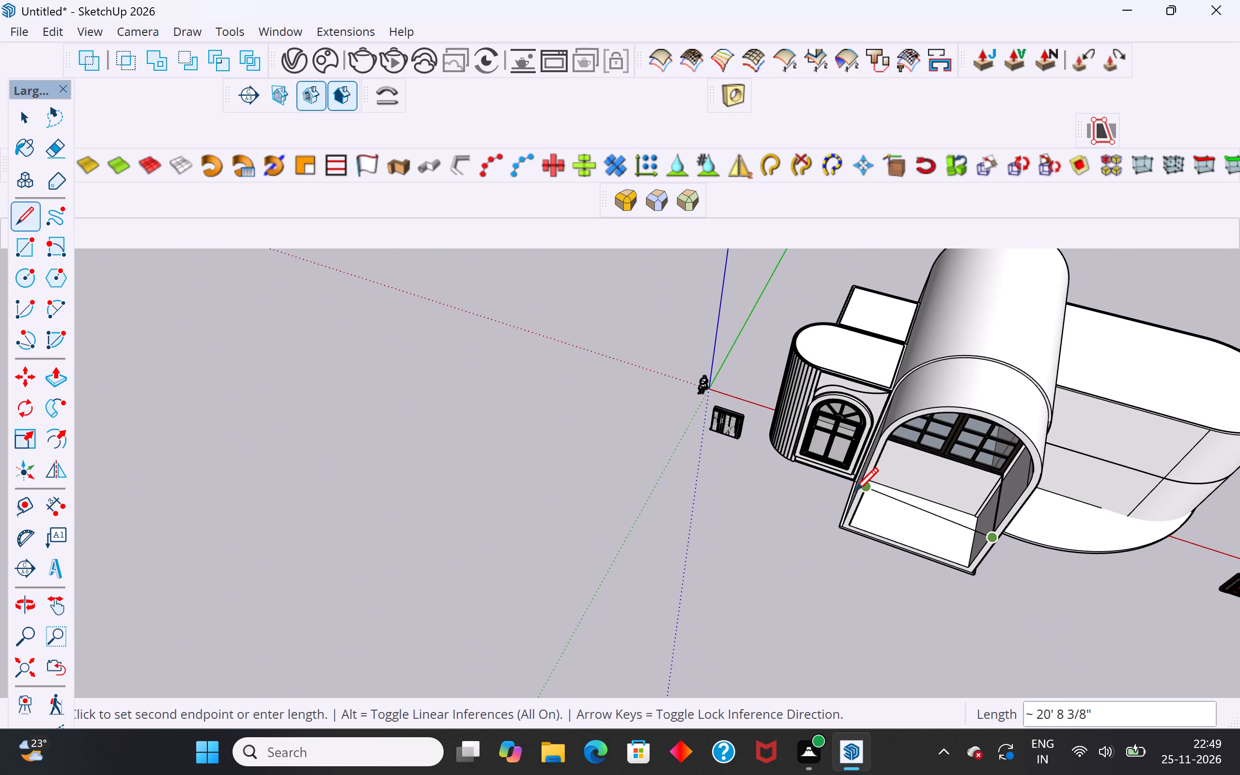
click(841, 490)
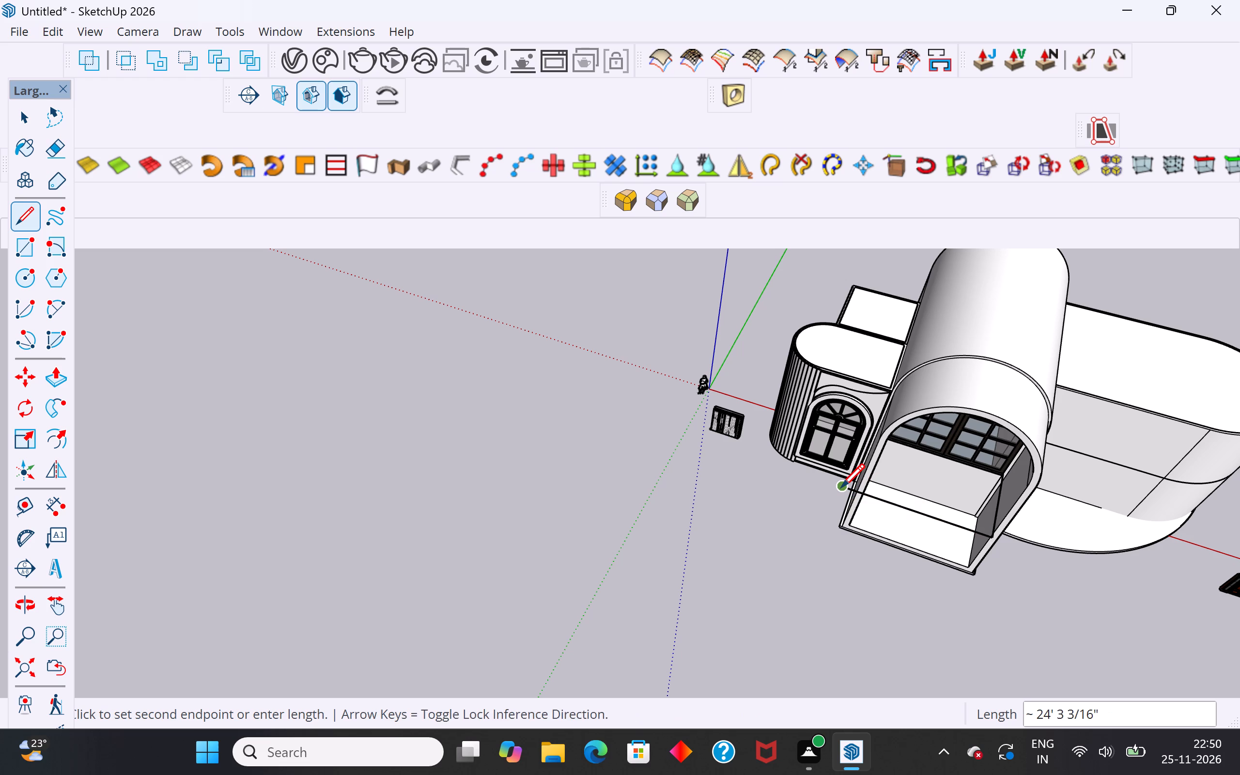
click(33, 123)
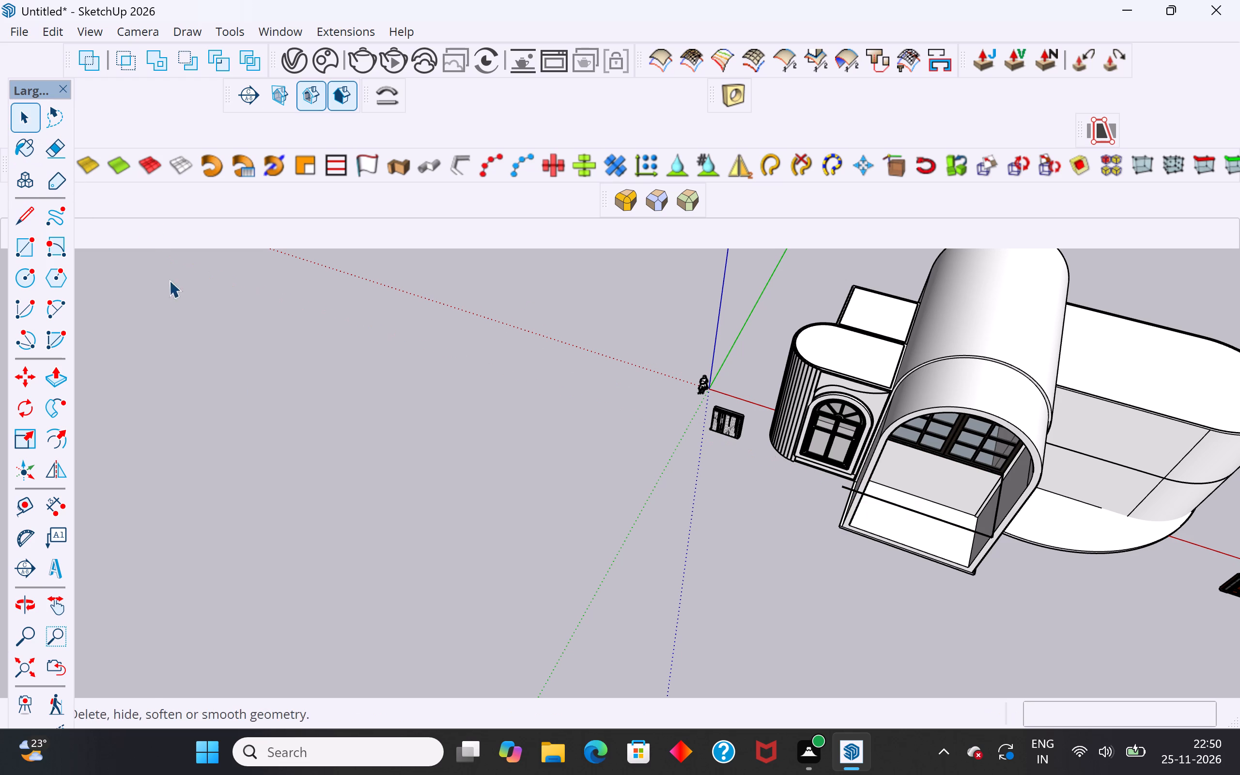
click(256, 441)
Draw a line along the opposite side wall from the upper window's bottom corner out across the front line, closing the floor face.
click(6, 218)
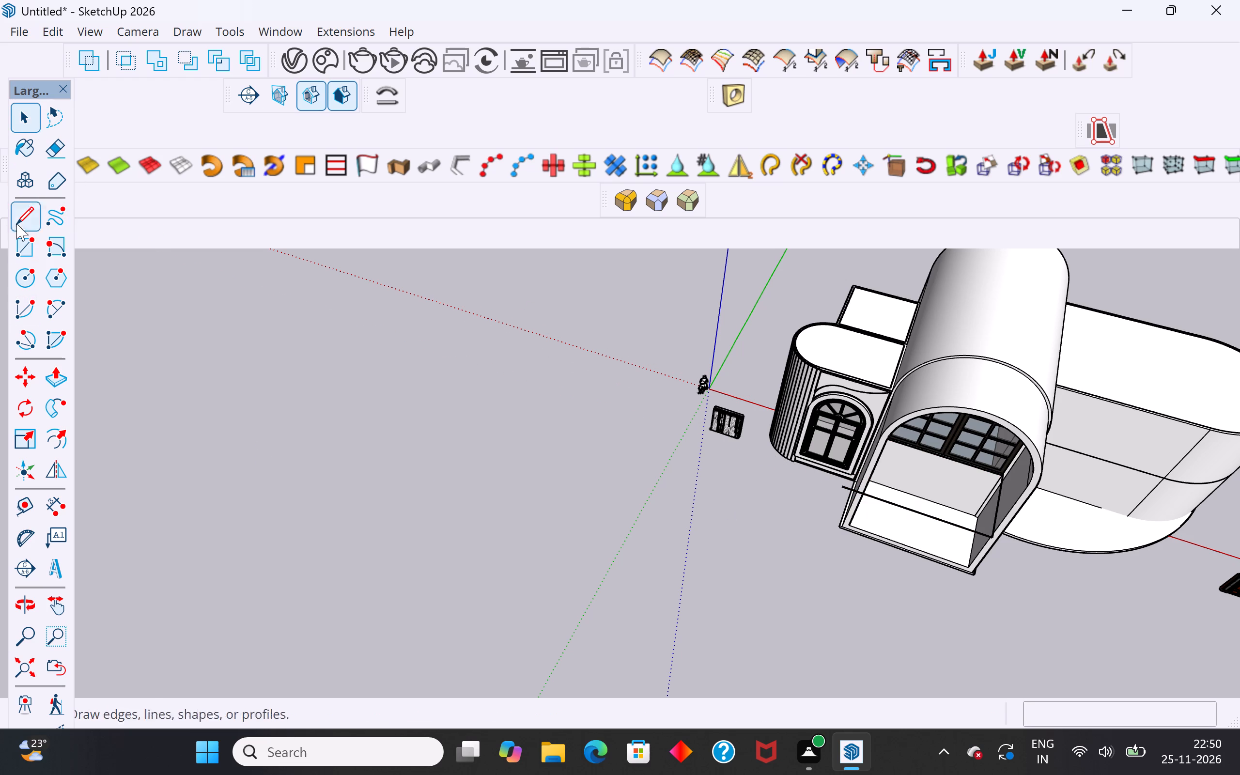
click(23, 212)
middle_drag(584, 502, 443, 413)
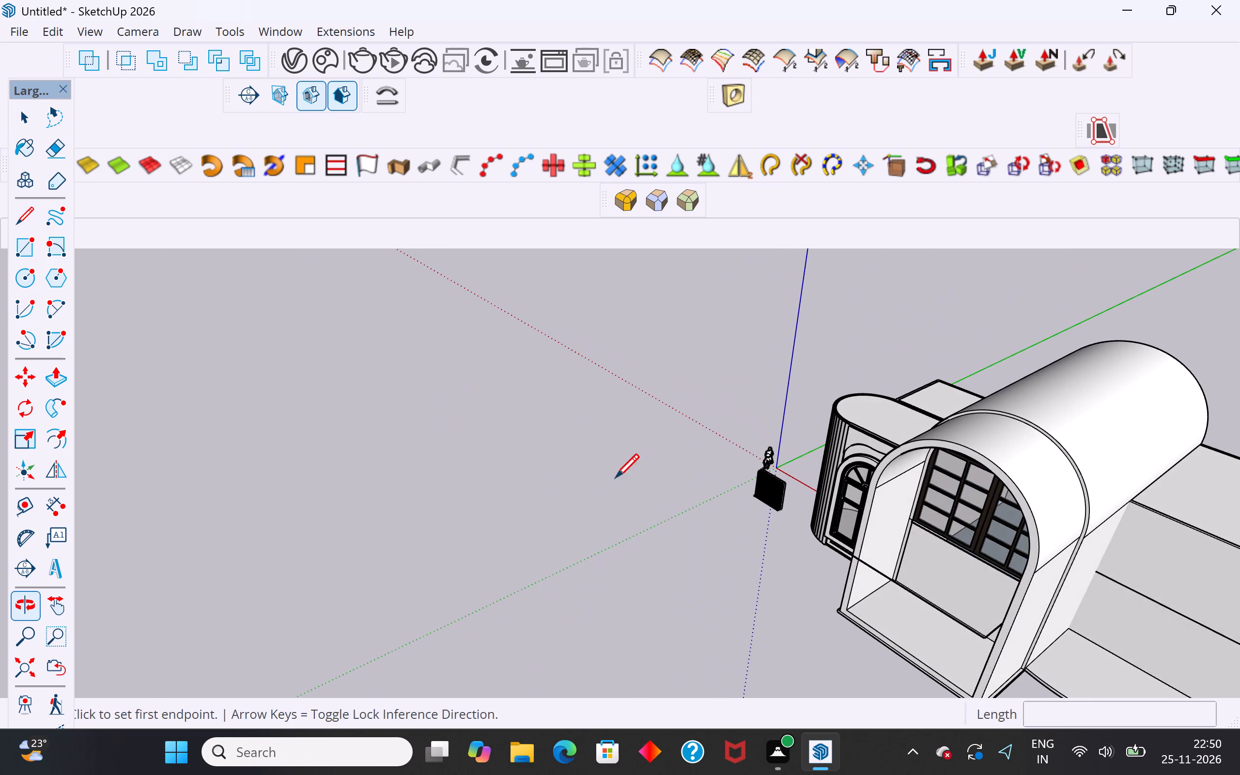
scroll(779, 544, up, 20)
scroll(779, 544, up, 1)
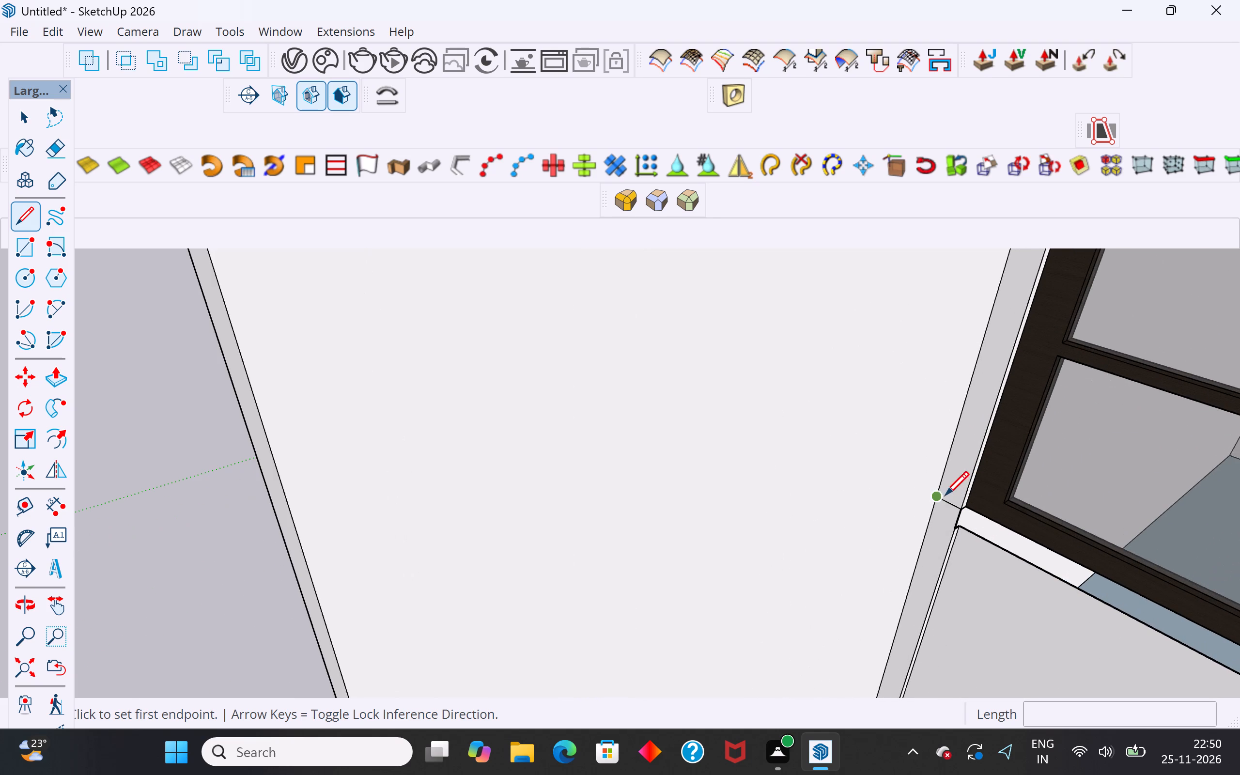
click(940, 499)
scroll(938, 500, down, 8)
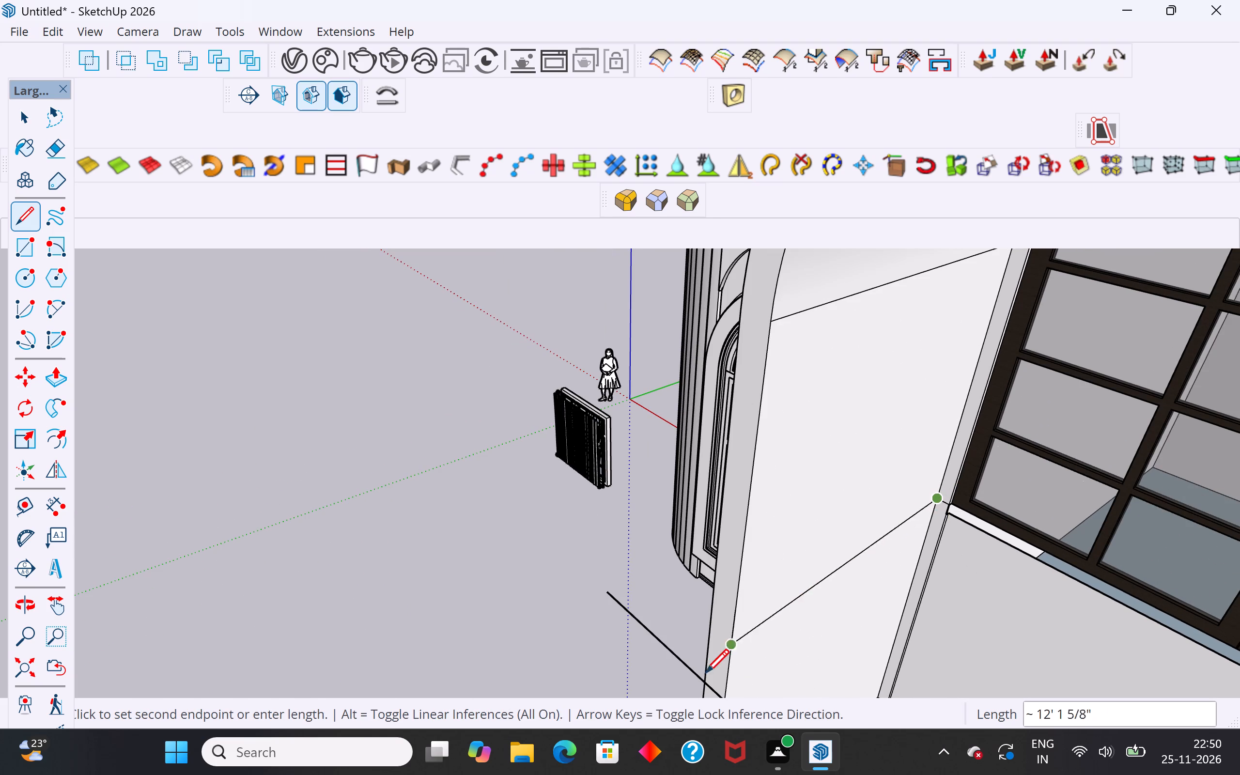
click(647, 675)
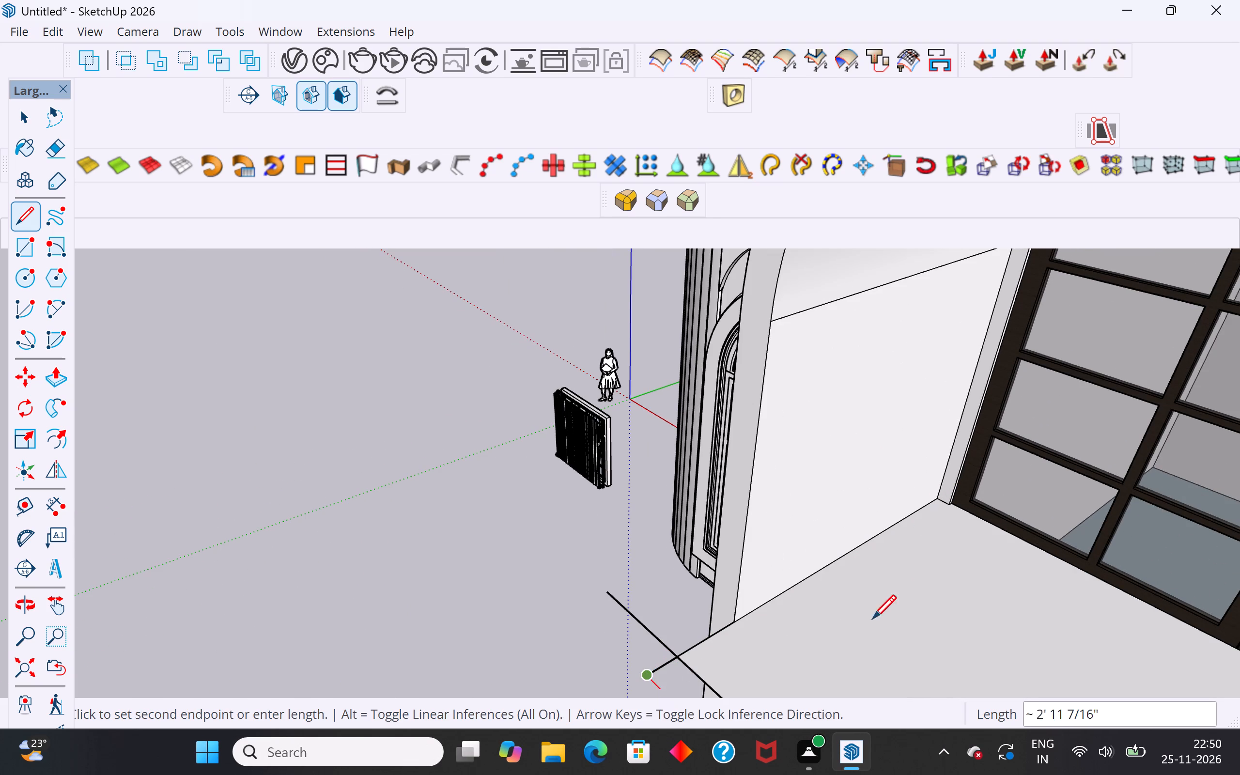
click(26, 115)
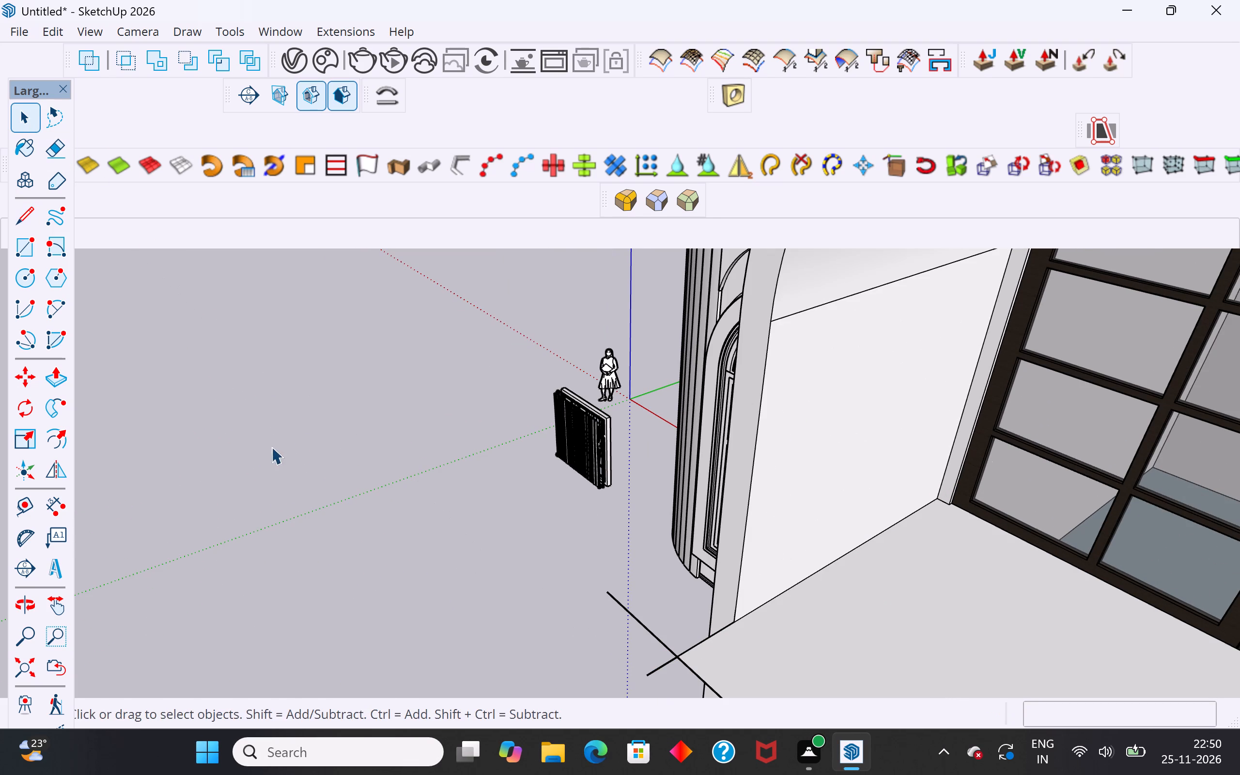
click(271, 448)
Delete the two line ends overhanging the new floor face's front corner.
middle_drag(620, 622, 656, 609)
scroll(642, 609, down, 4)
scroll(672, 620, up, 4)
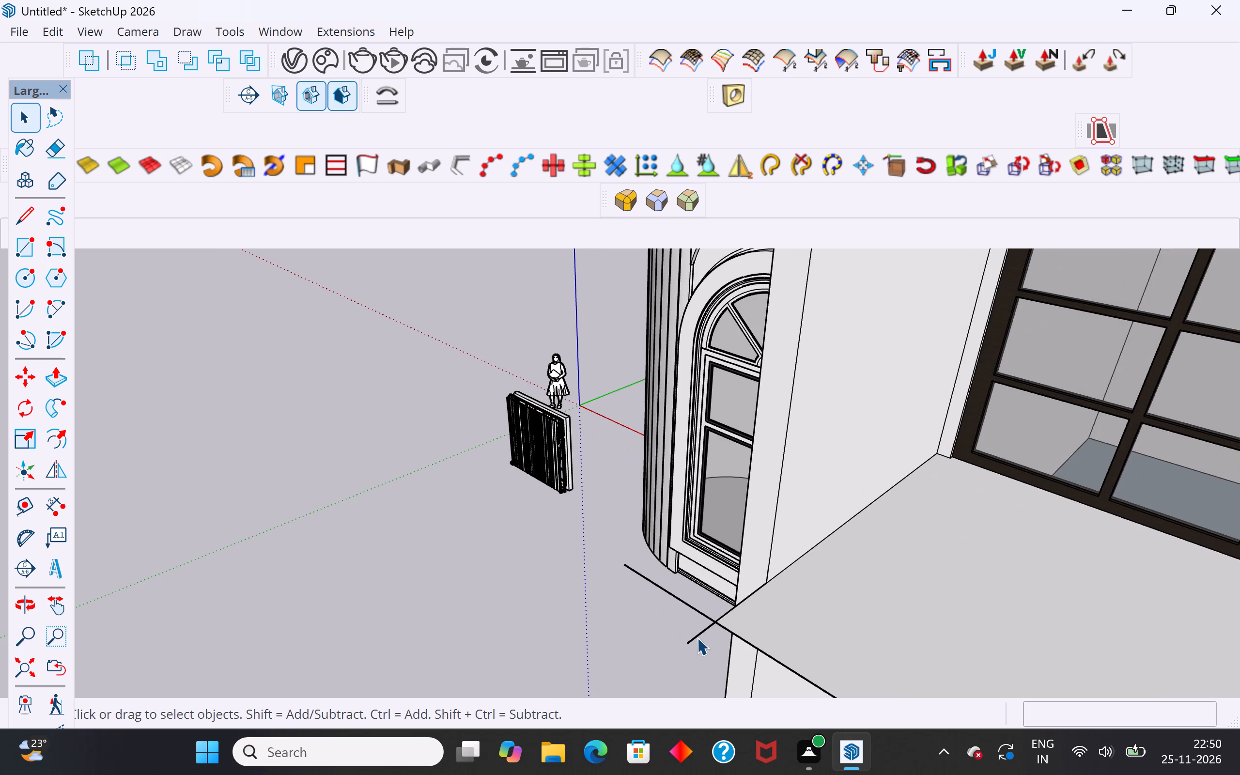
click(697, 637)
key(Delete)
click(693, 609)
key(Delete)
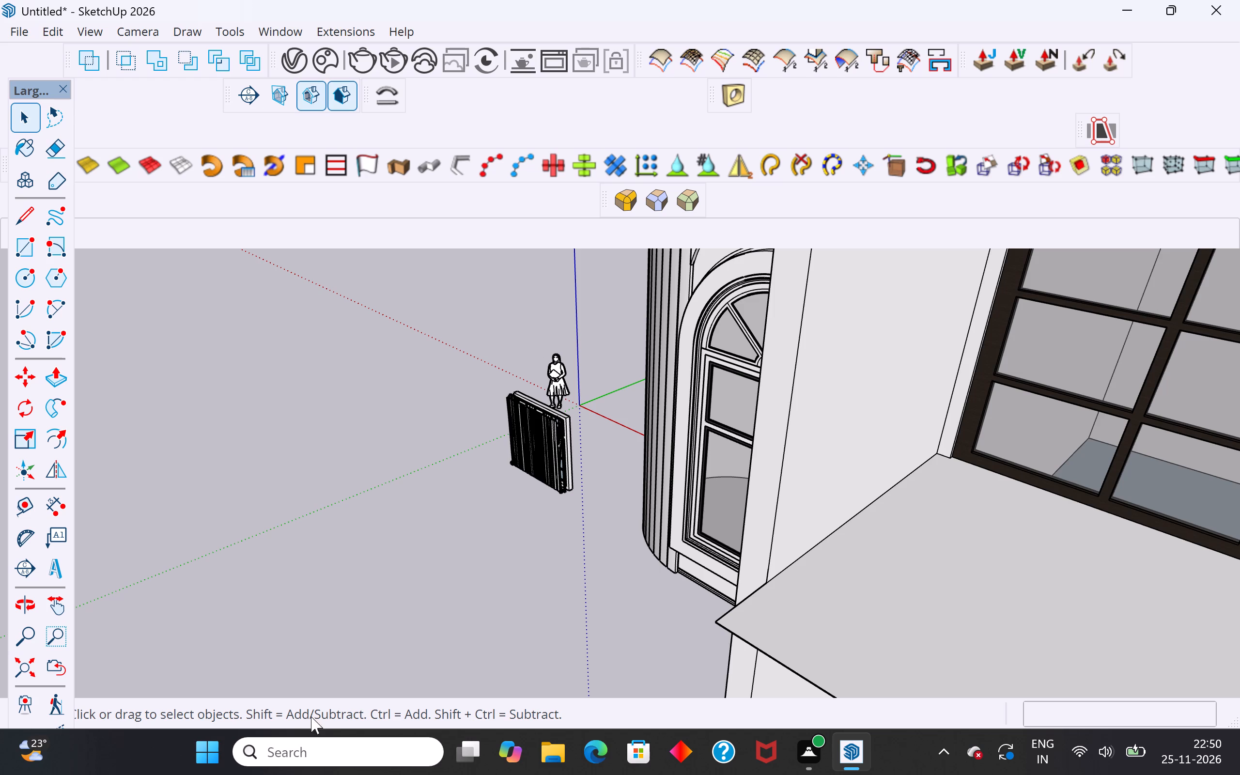
Push/Pull the underside of the new upper floor face 6" down into a slab.
scroll(219, 527, down, 8)
middle_drag(296, 584, 506, 359)
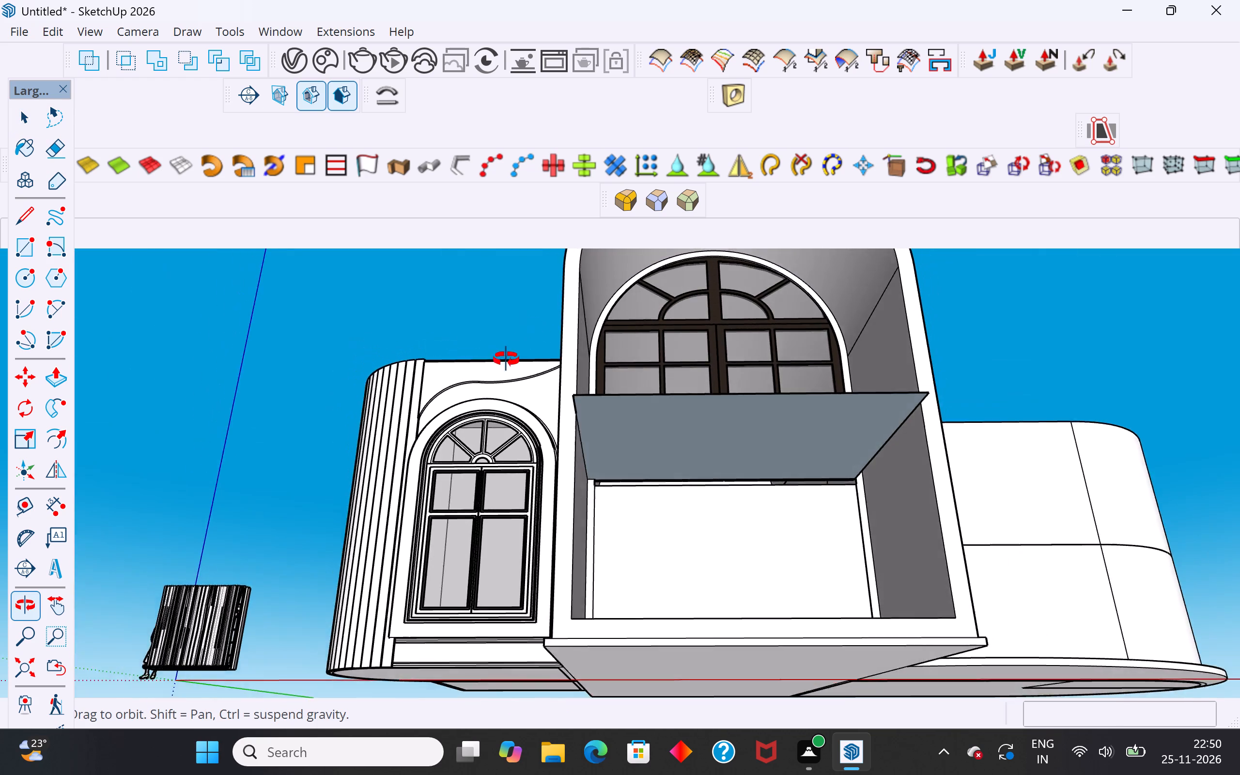
middle_drag(506, 359, 500, 364)
scroll(683, 524, up, 5)
click(751, 437)
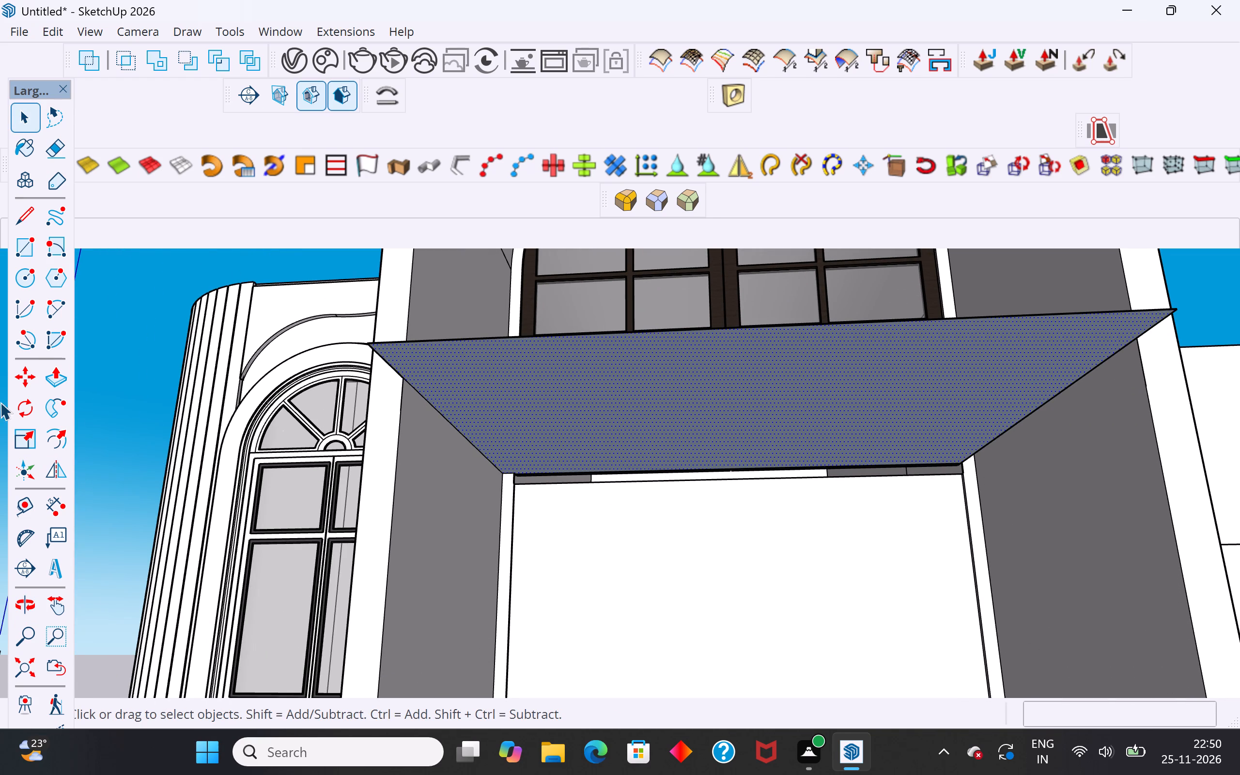
click(52, 379)
click(503, 474)
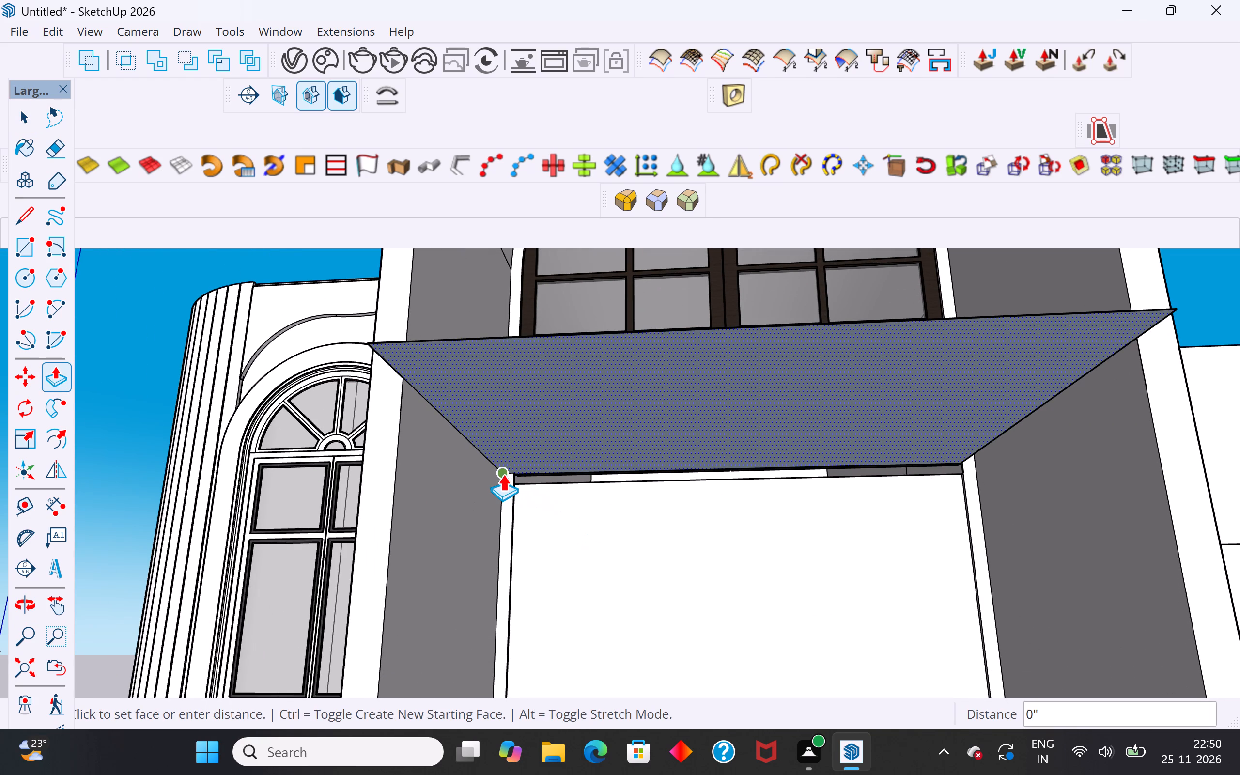
click(545, 479)
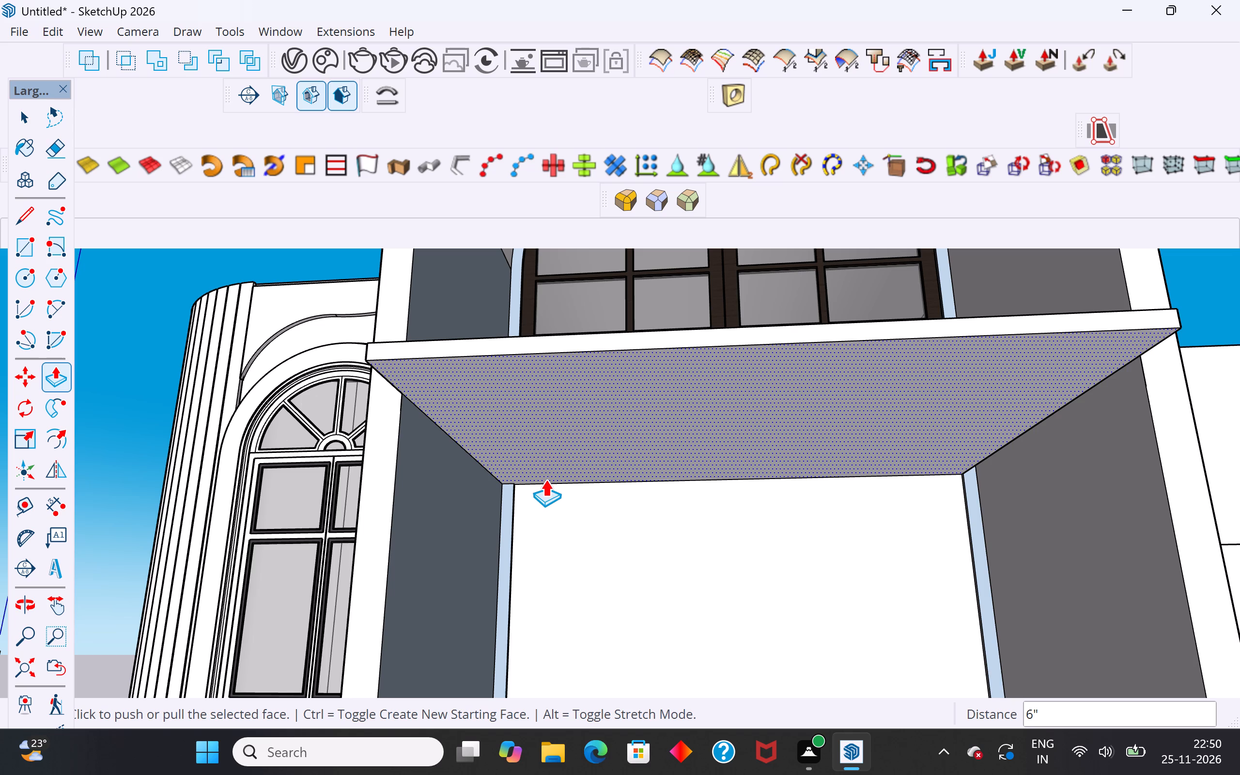
Push/Pull the upper floor slab's underside about 6 3/4" further down.
click(19, 123)
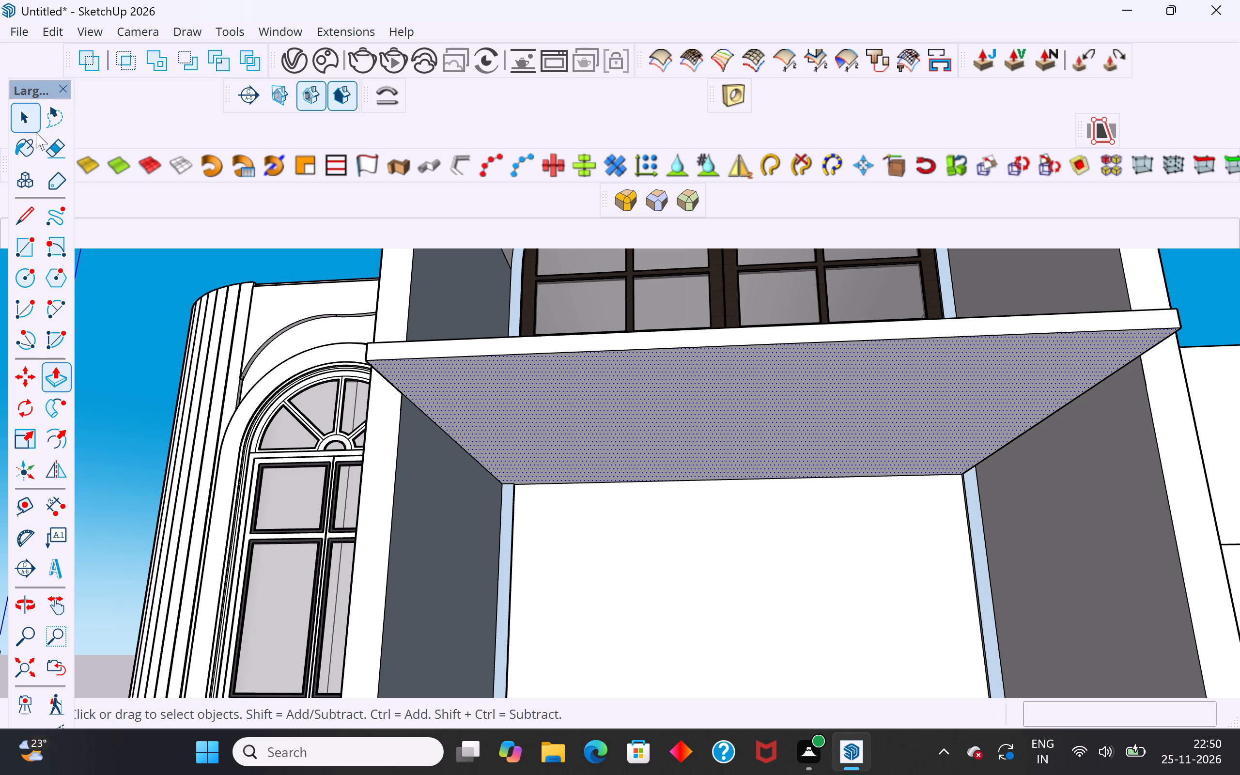
click(124, 293)
click(594, 425)
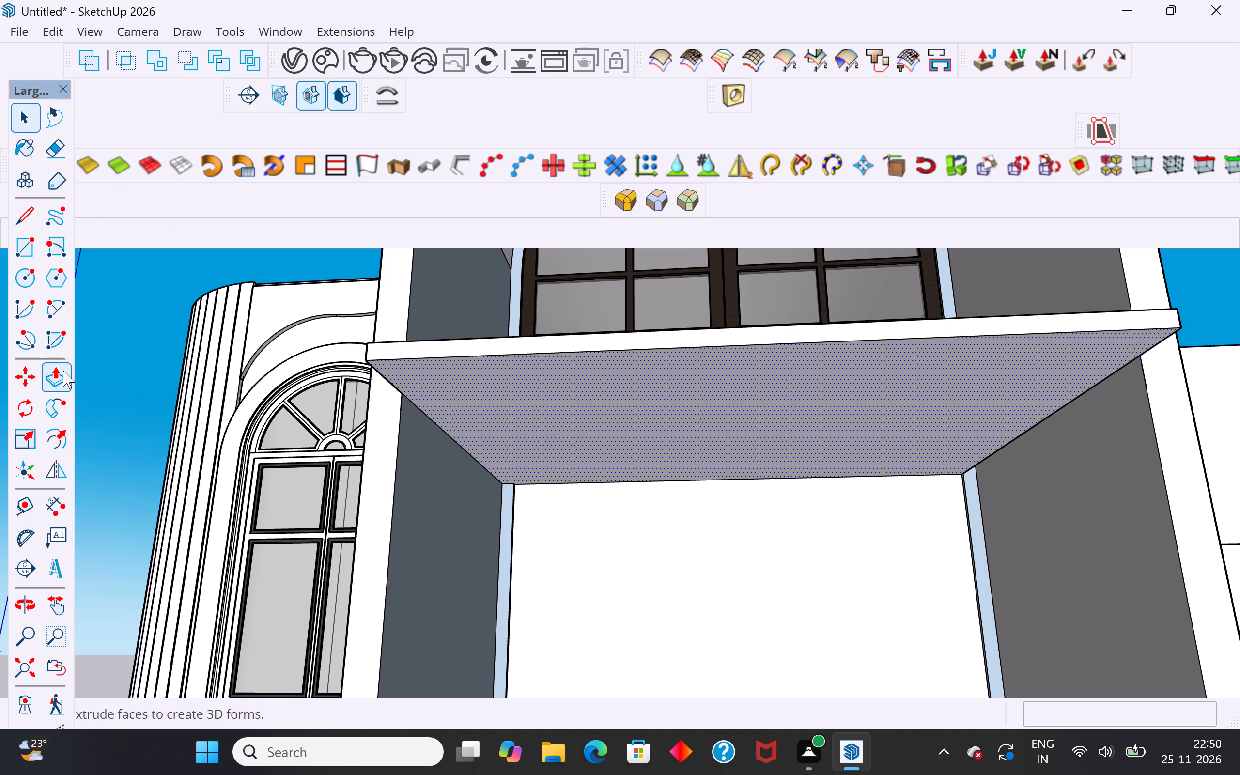
click(63, 372)
click(406, 395)
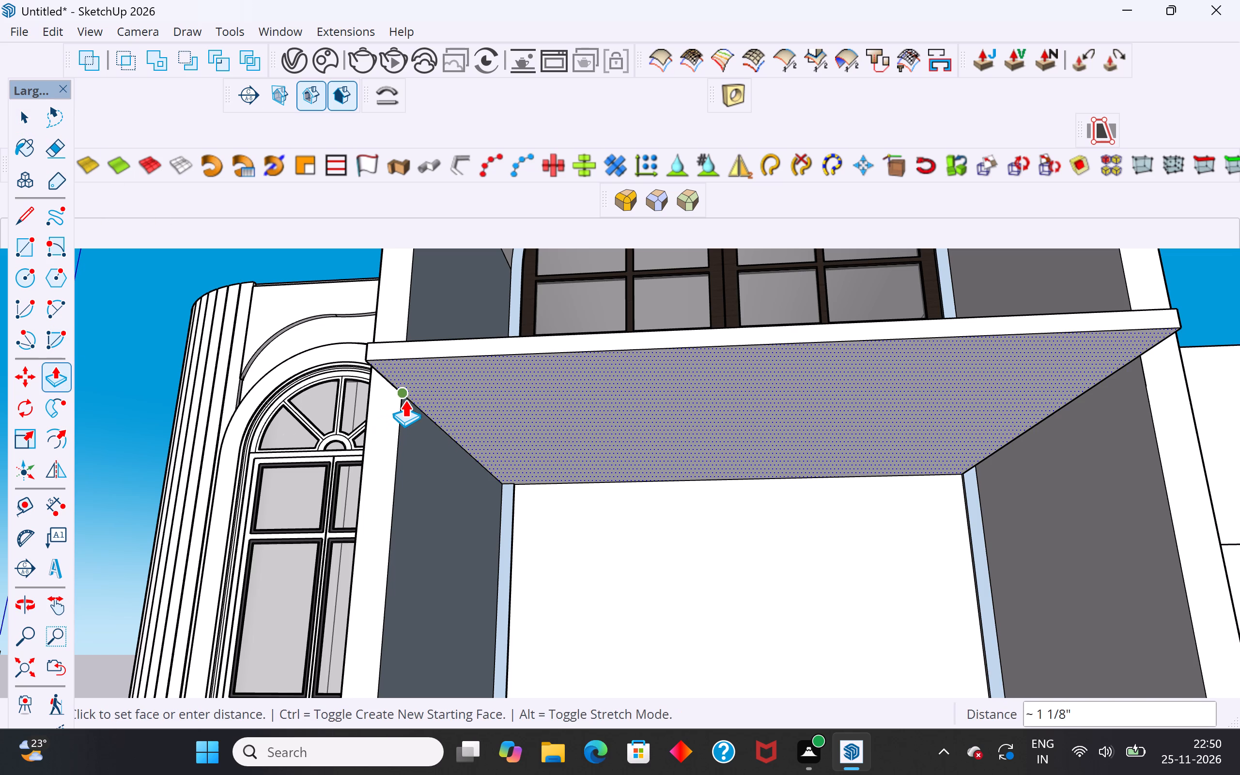
click(403, 412)
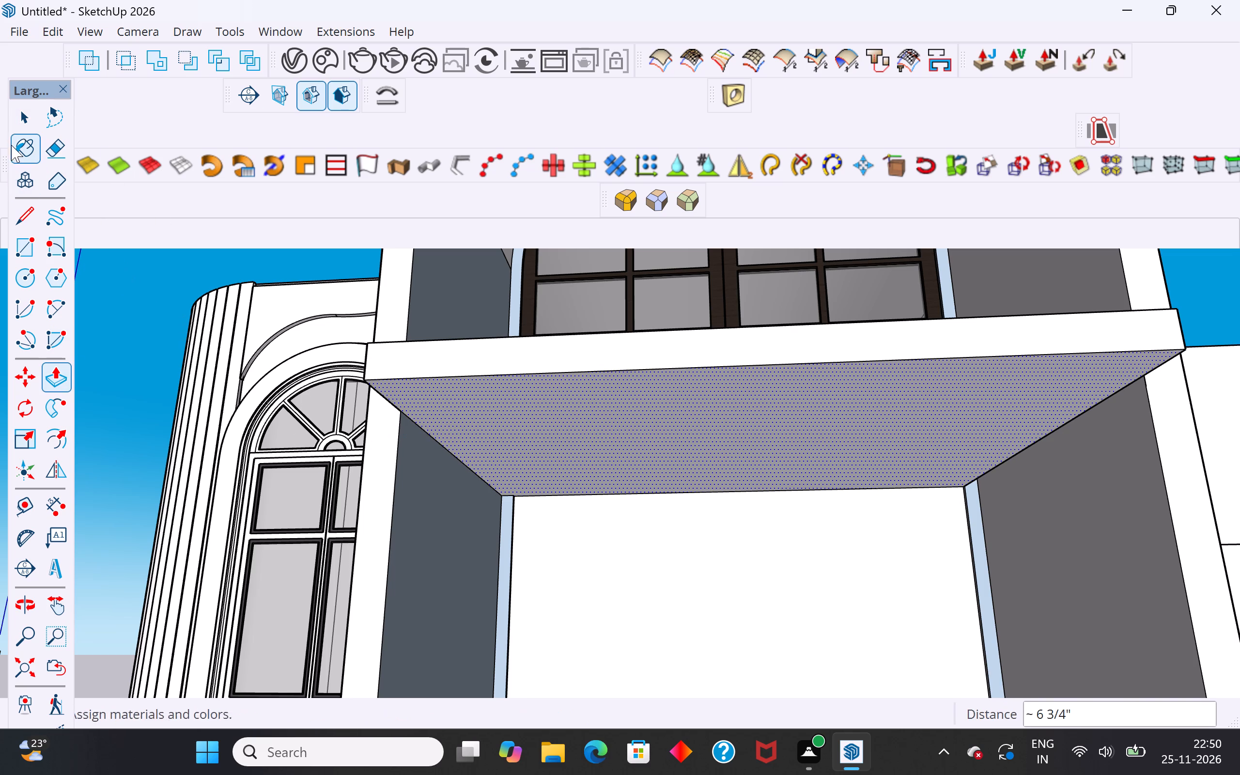
click(19, 113)
click(94, 292)
Examine the thickened upper floor slab from the front and side, including how it meets the recess walls and window.
scroll(334, 400, down, 5)
middle_drag(484, 385, 642, 536)
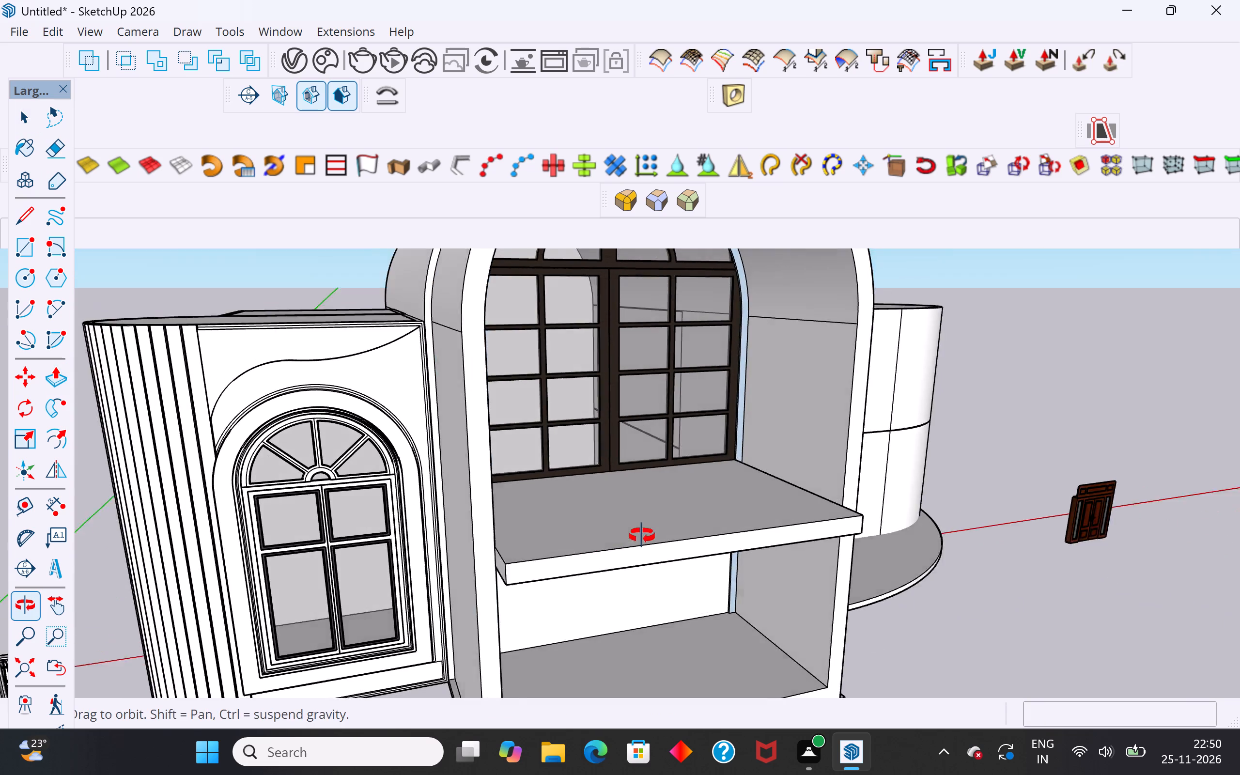
middle_drag(642, 536, 642, 536)
scroll(299, 359, down, 5)
middle_drag(706, 502, 484, 535)
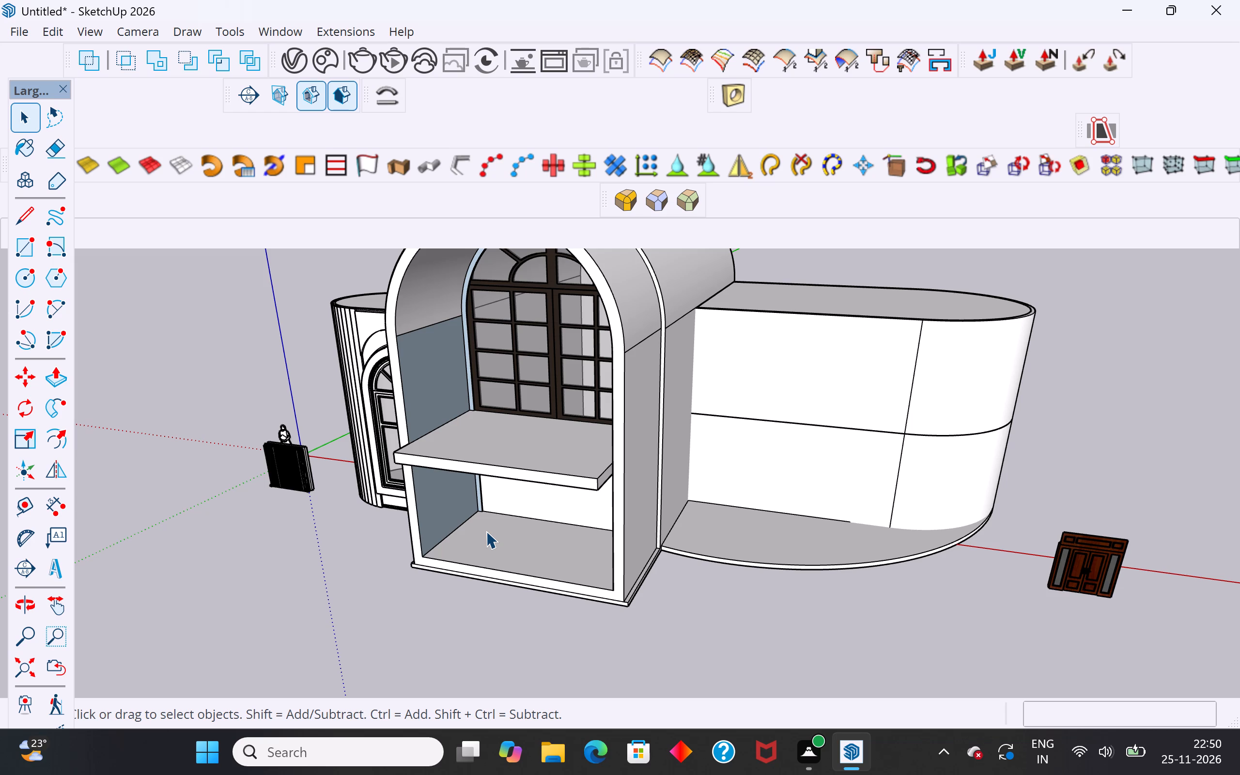
scroll(419, 527, up, 1)
middle_drag(520, 487, 619, 453)
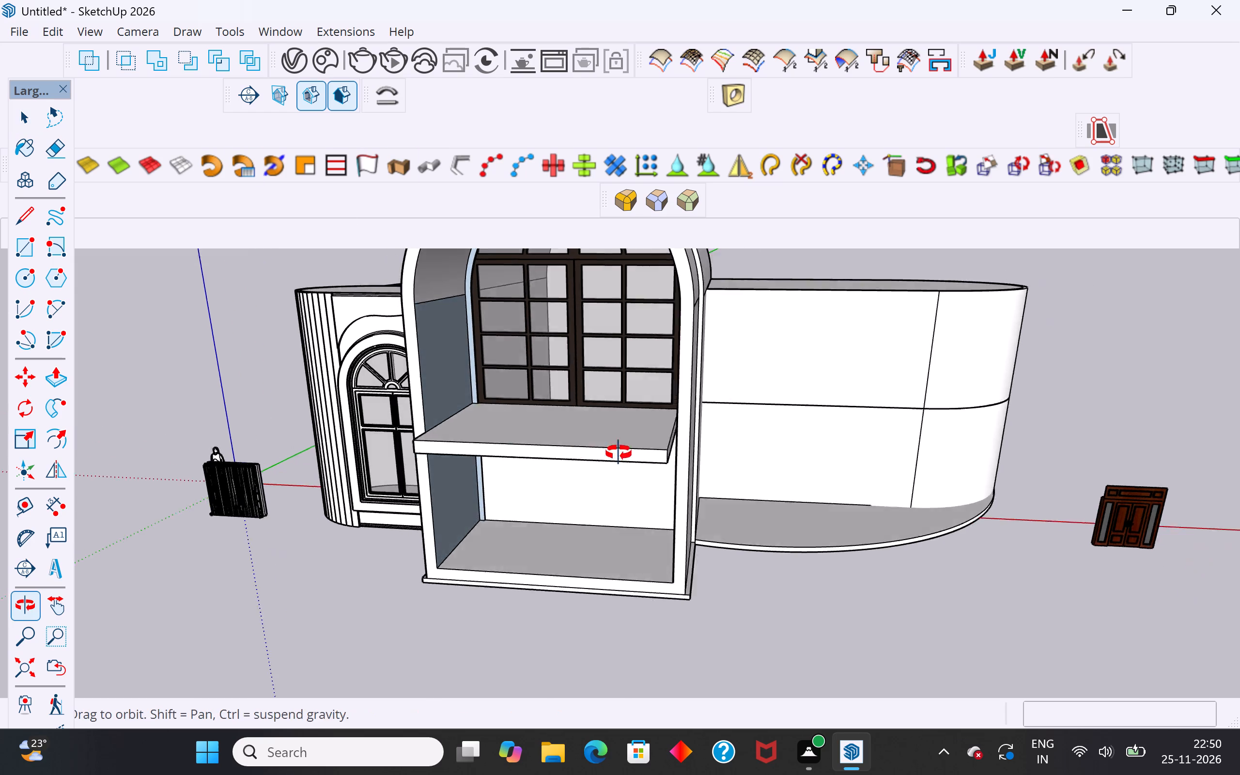
middle_drag(619, 453, 632, 449)
scroll(534, 455, down, 4)
middle_drag(576, 432, 589, 377)
middle_drag(671, 397, 649, 411)
Copy the large arched window above the slab about 47' 4 1/2" away, onto the open ground in front of the curved wing.
click(573, 383)
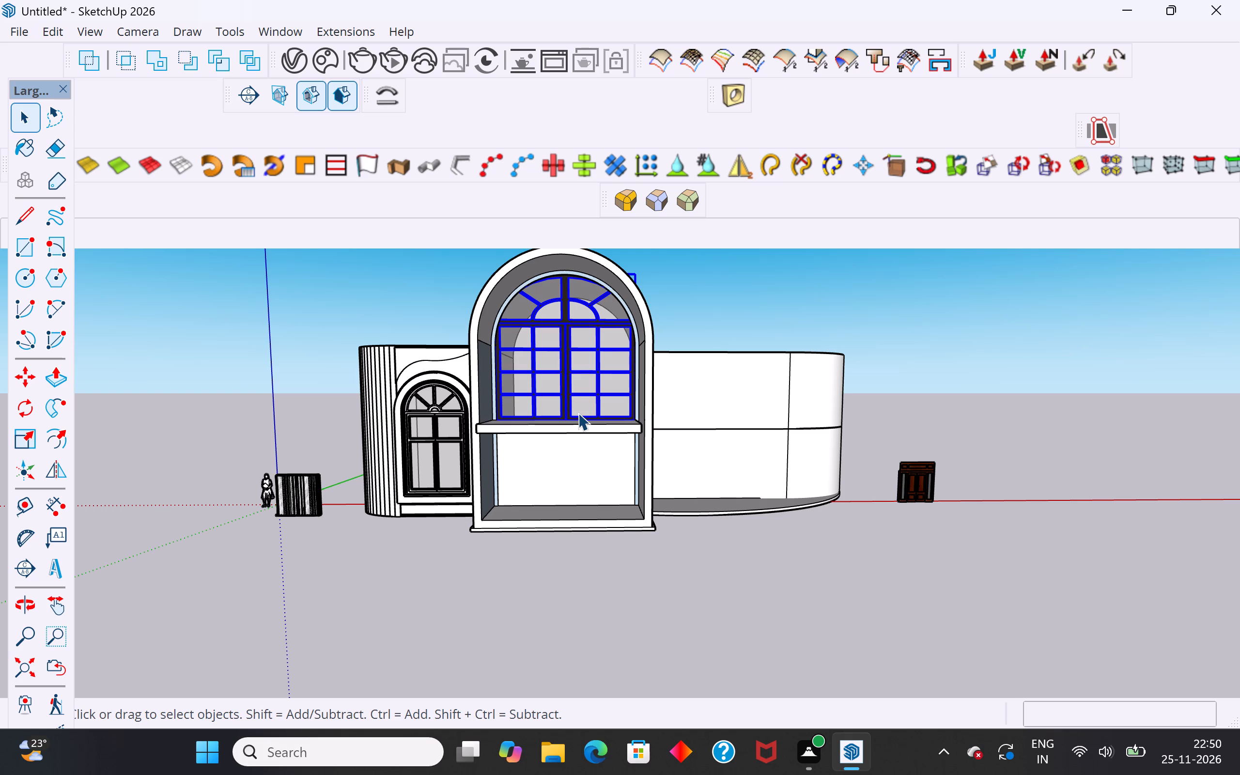
key(m)
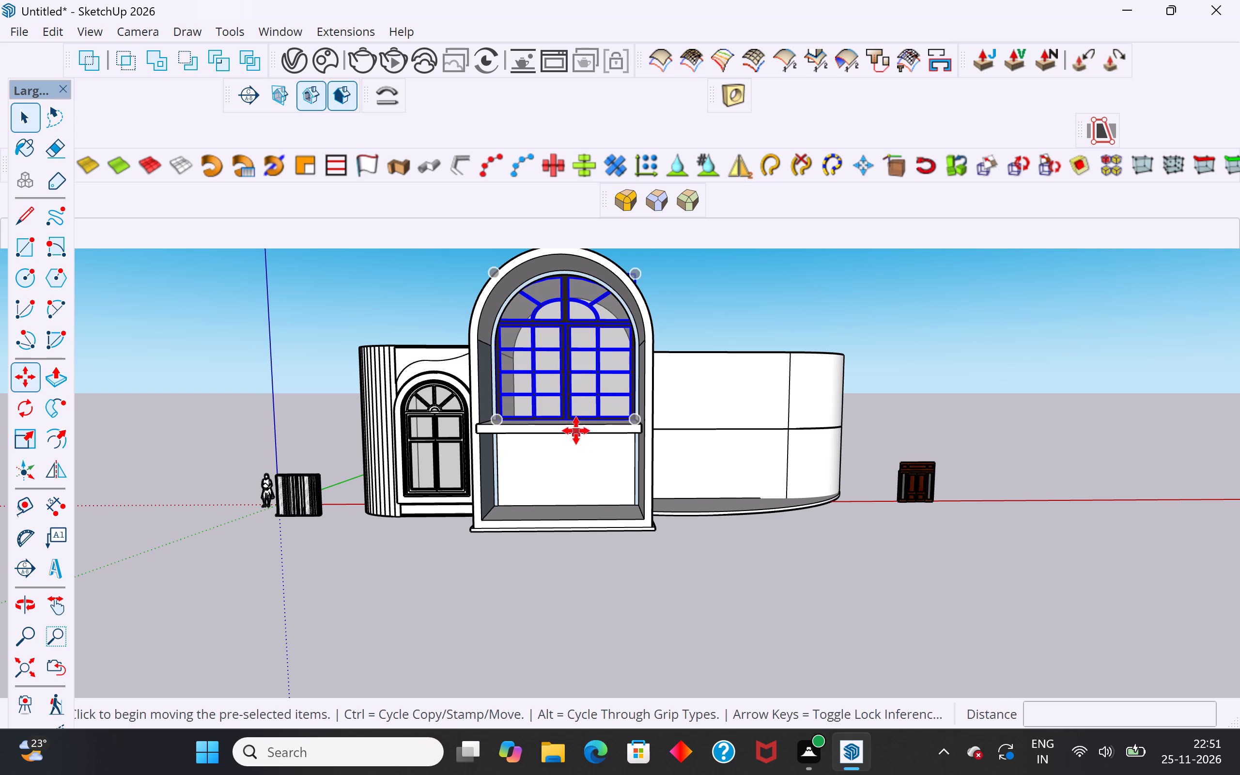
ctrl+click(492, 421)
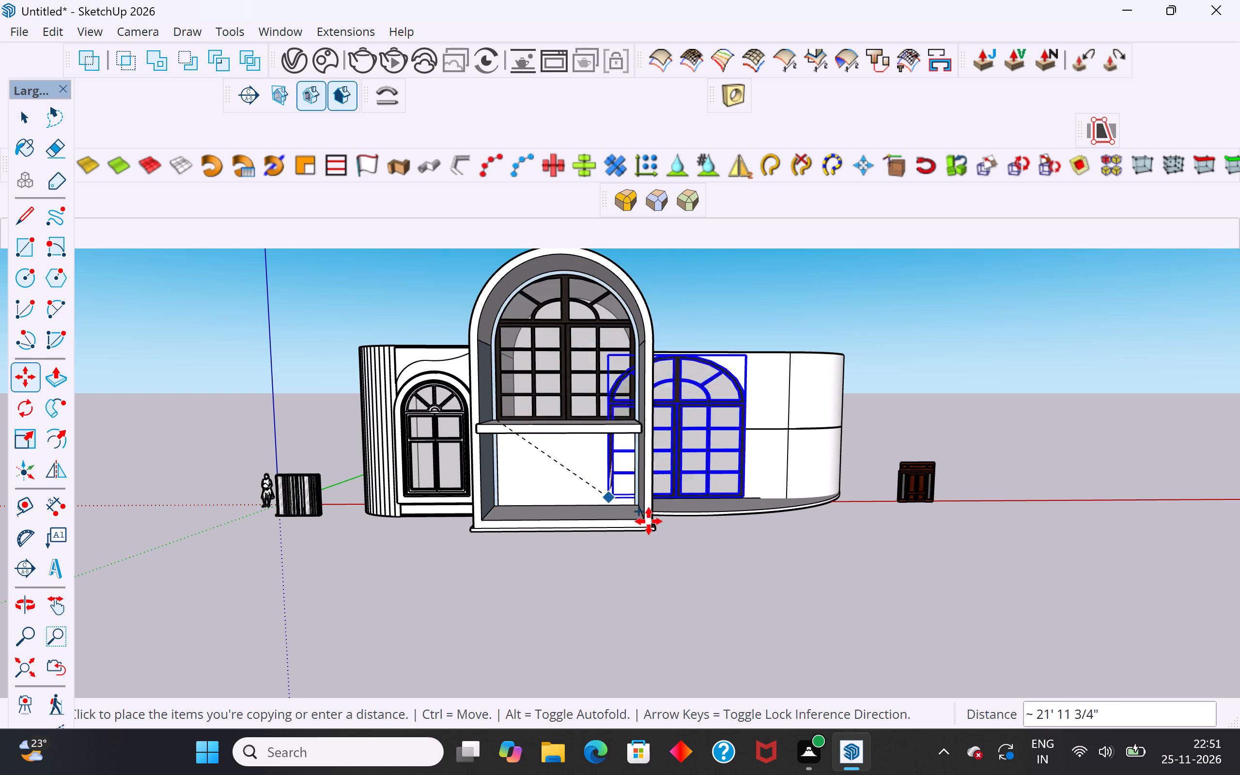
scroll(587, 536, up, 5)
click(887, 580)
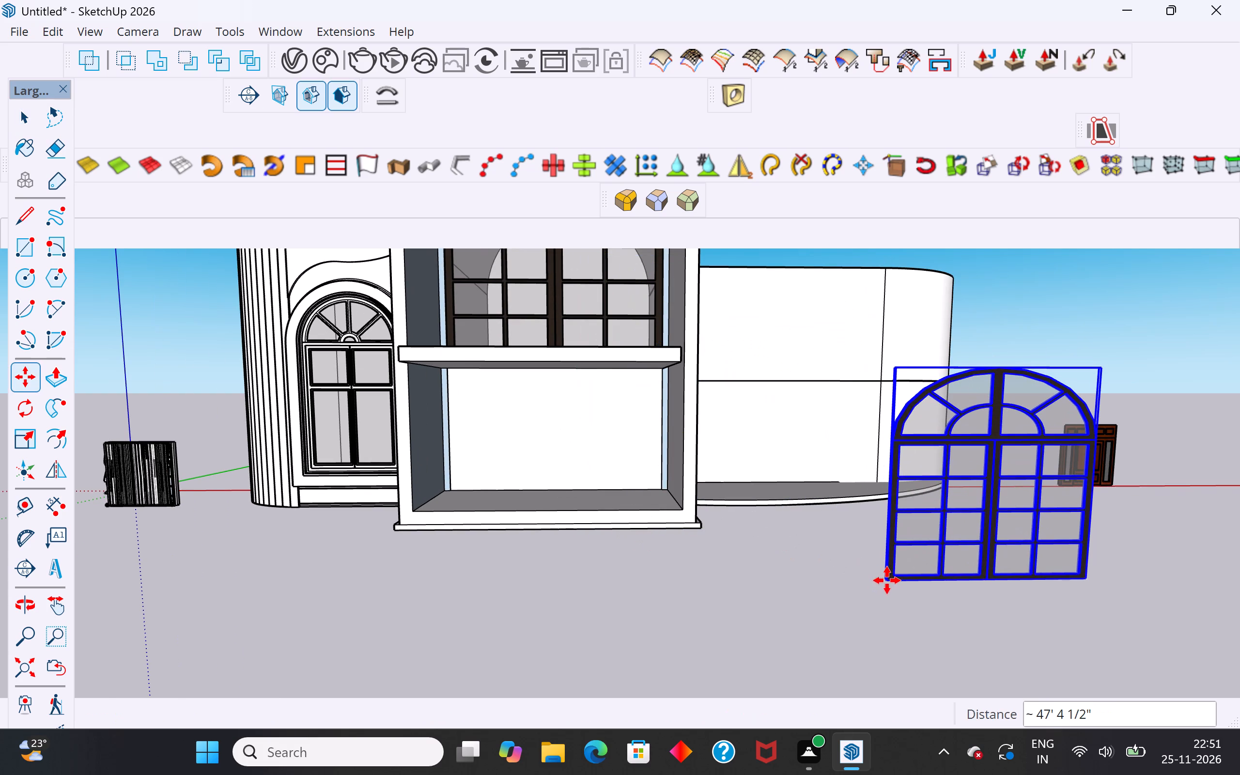
Scale the copied arched window down uniformly about its center to about 0.4 of its size.
key(s)
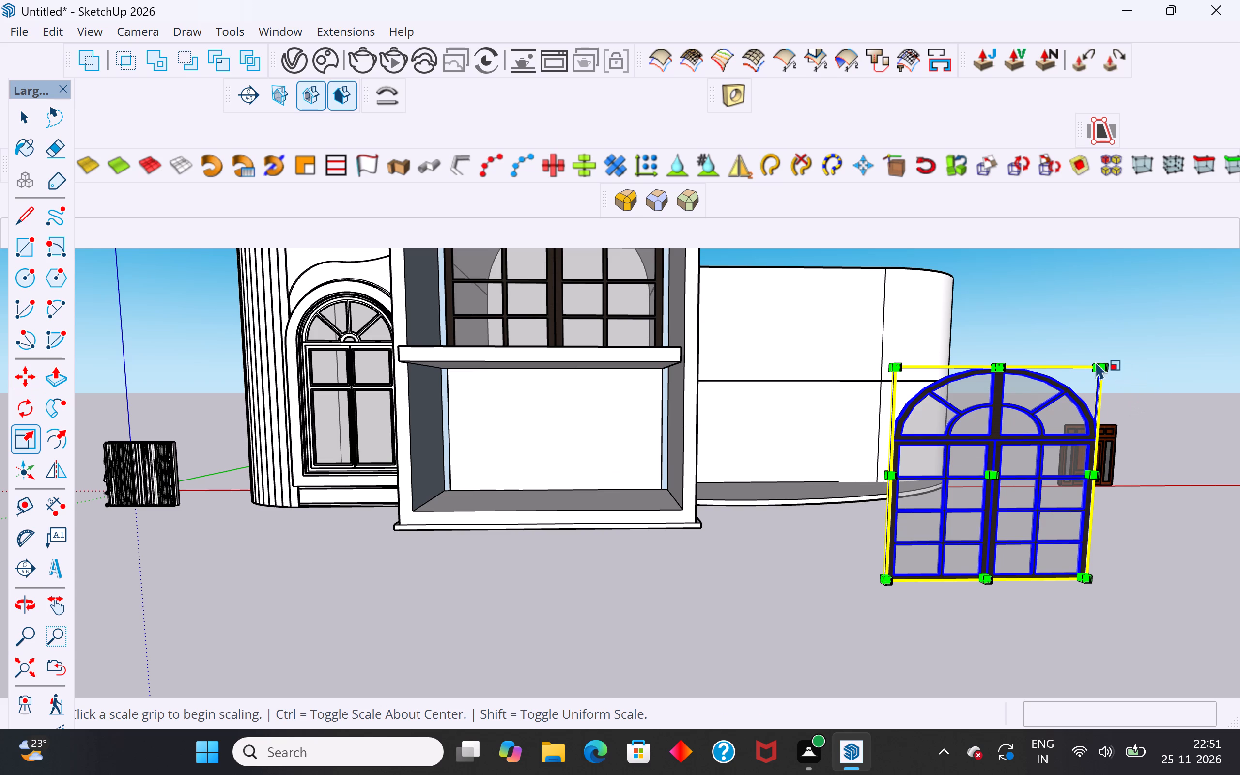
ctrl+drag(1102, 364, 994, 414)
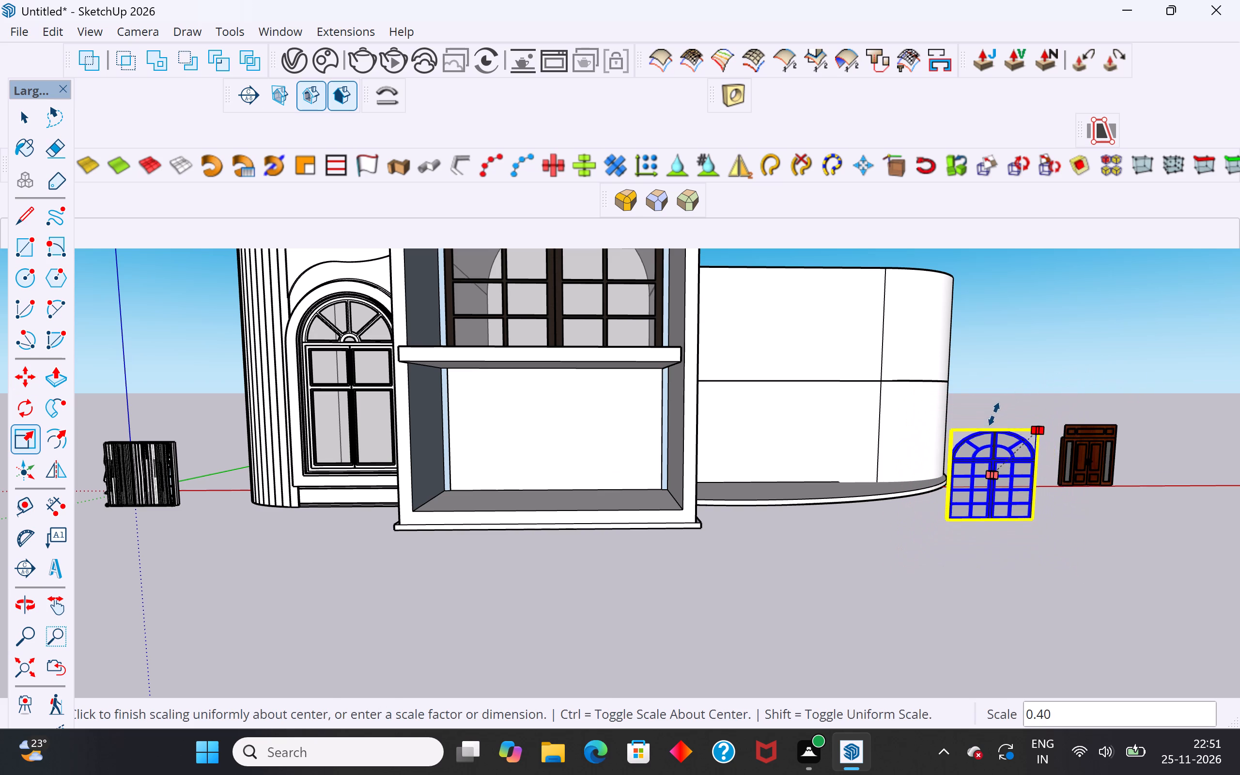
ctrl+drag(994, 414, 999, 415)
click(16, 112)
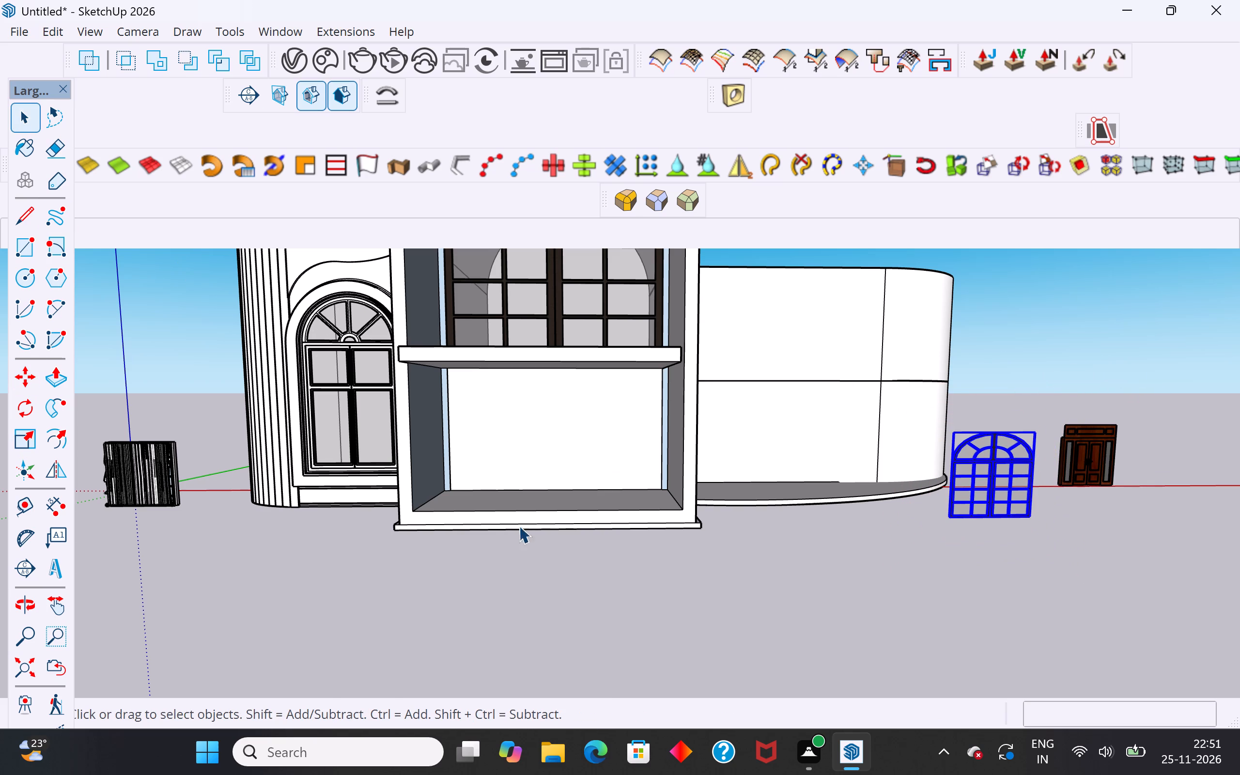
Move the reduced arched window about 42' 8 3/4" onto the back wall of the entrance recess's lower storey.
click(782, 664)
click(994, 501)
key(m)
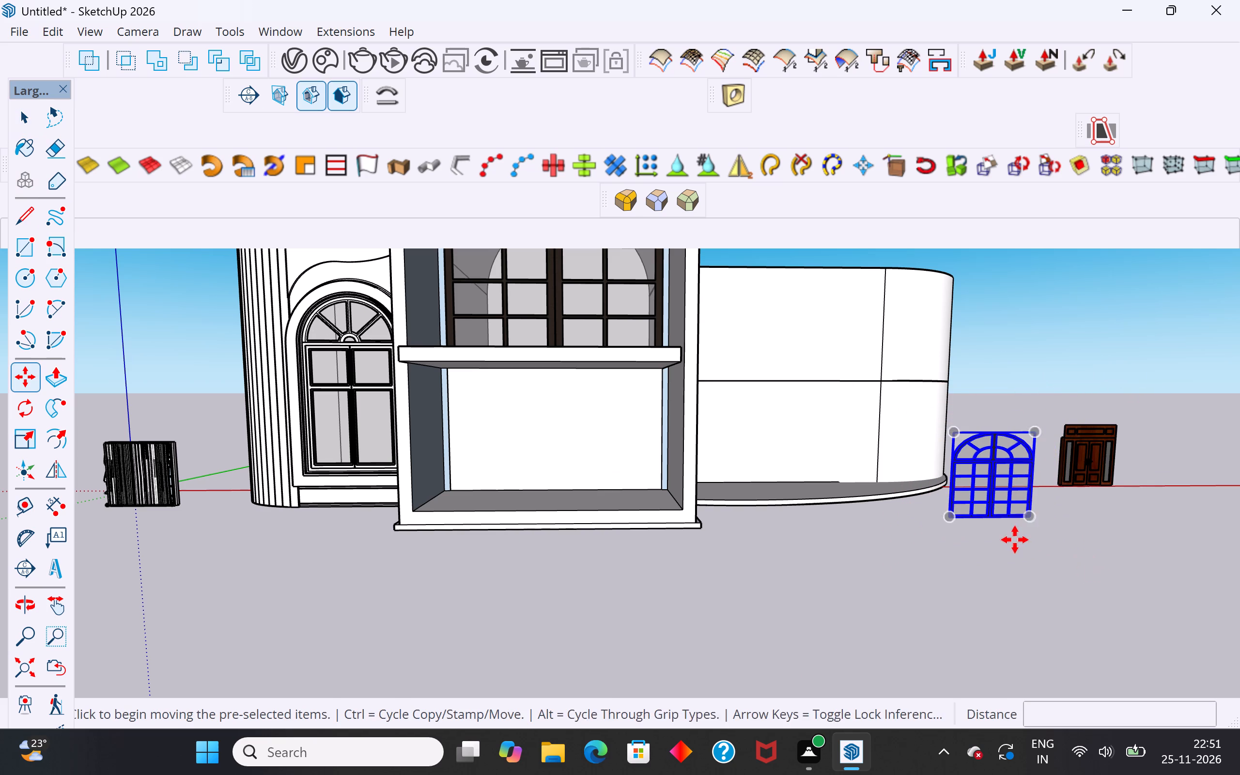
click(1036, 523)
scroll(594, 481, up, 4)
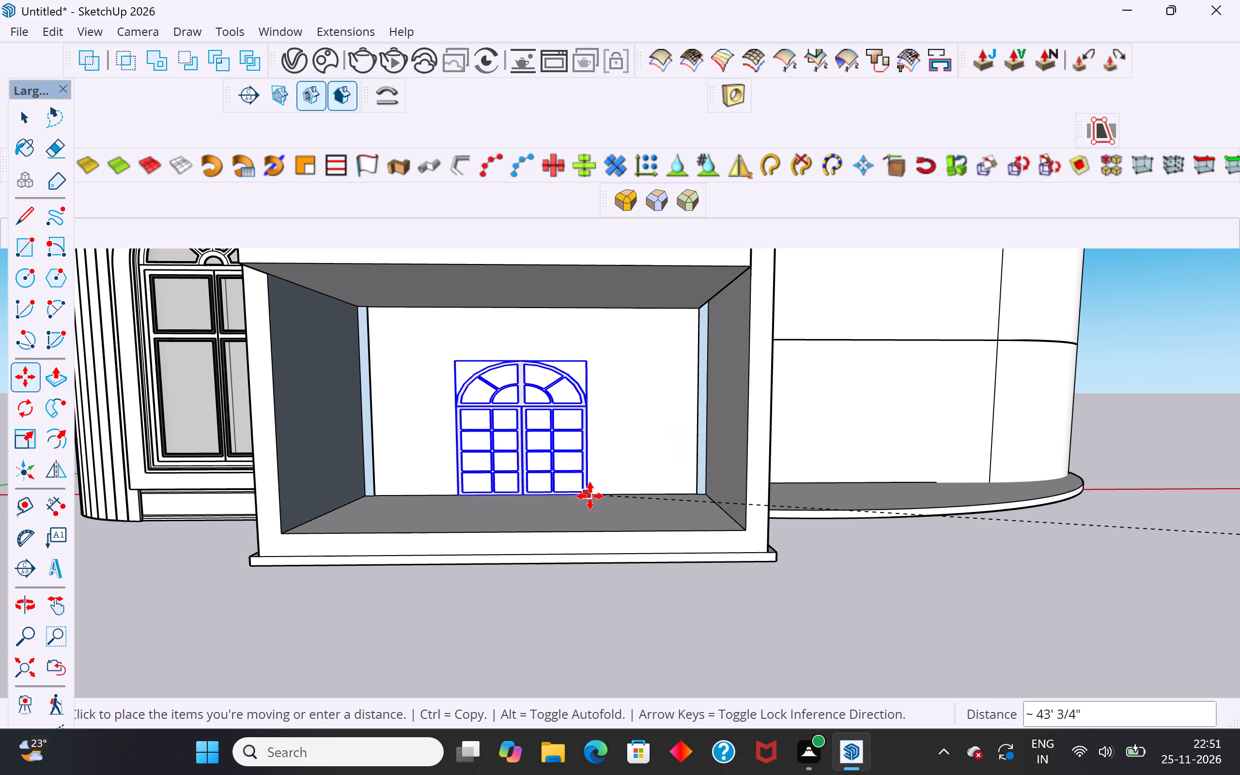
click(594, 495)
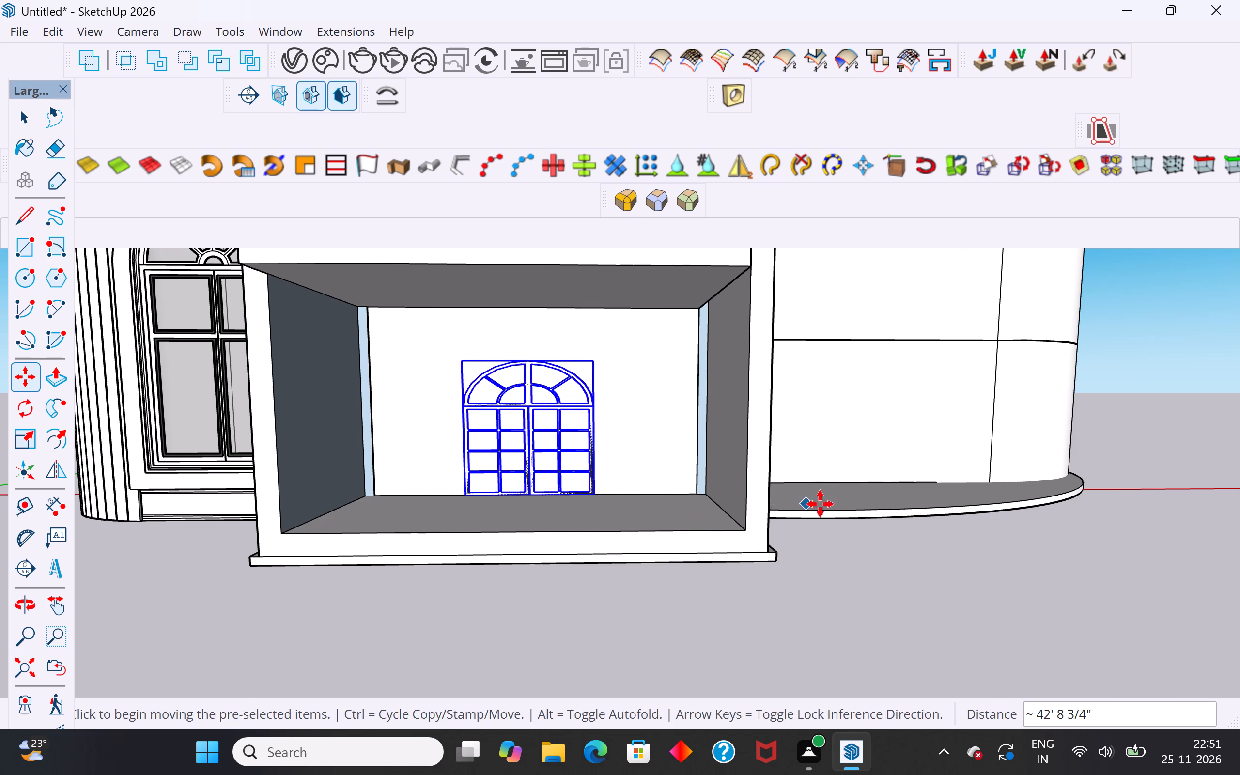
Scale the small arched window uniformly about its center by about 0.81.
middle_drag(820, 504, 795, 504)
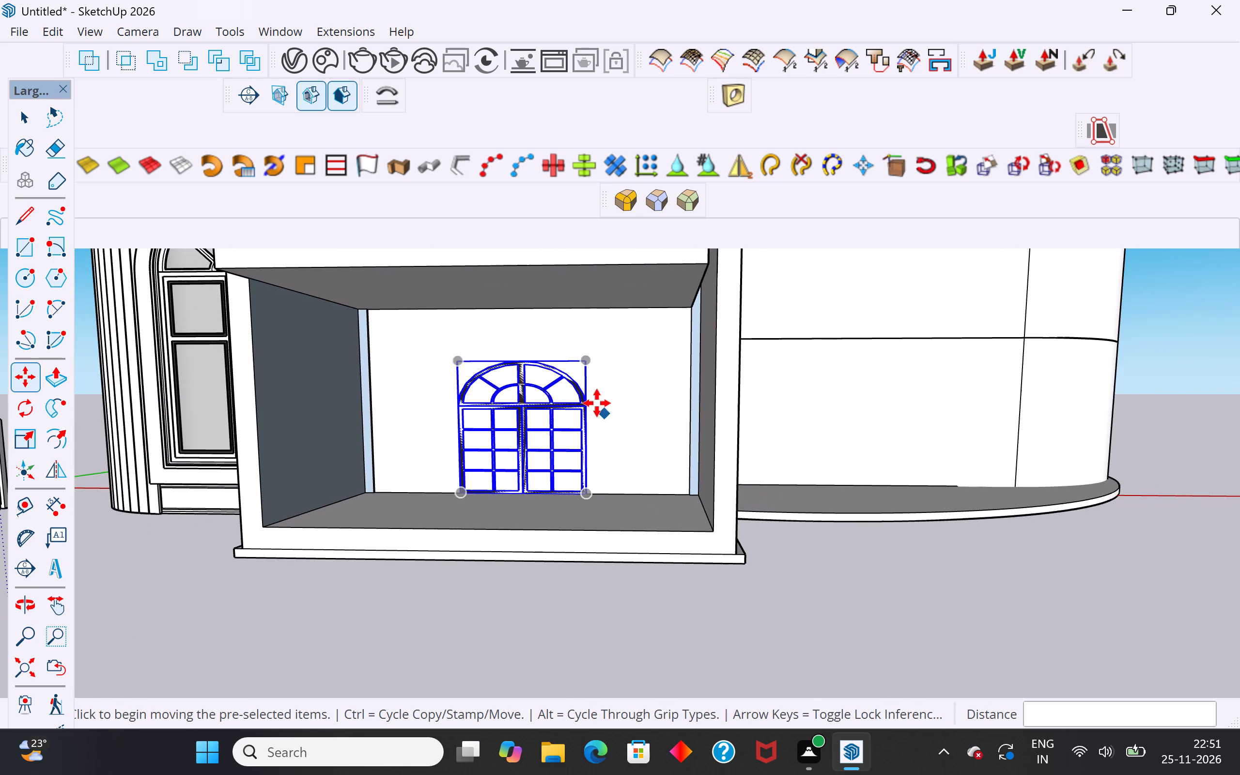
key(s)
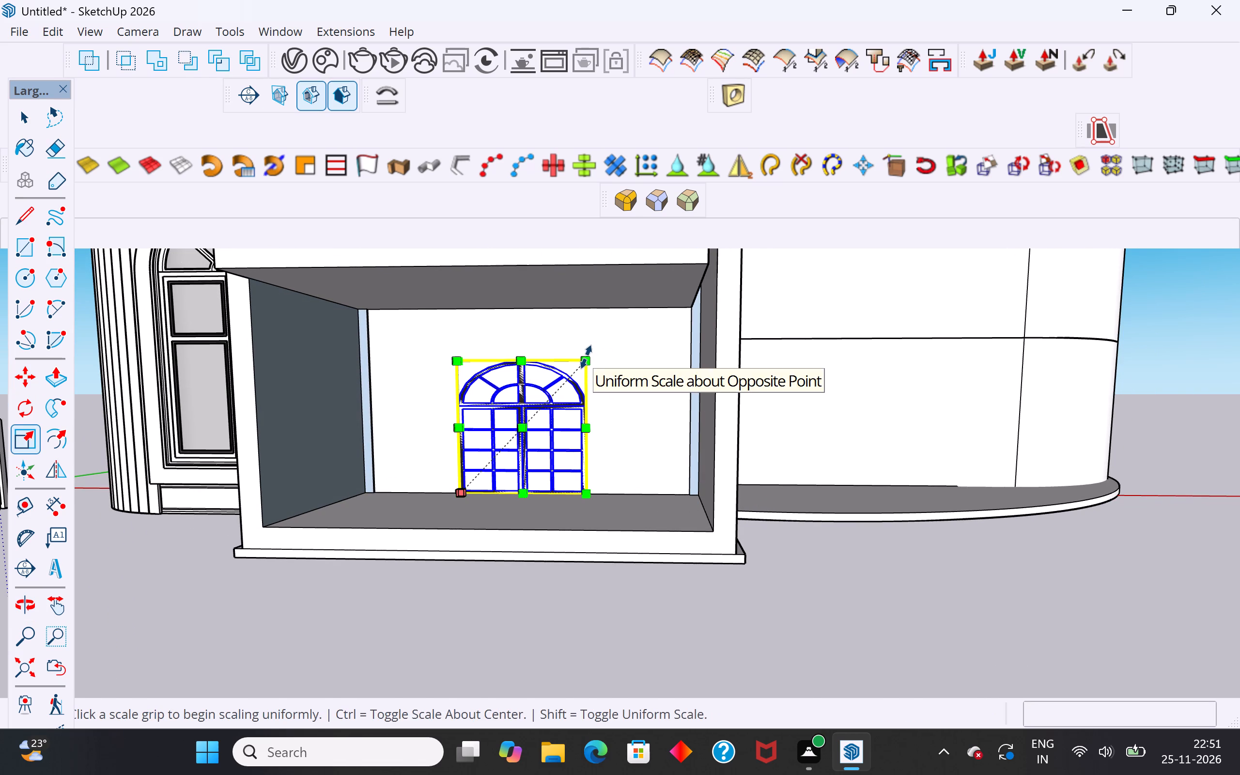
ctrl+drag(586, 357, 568, 372)
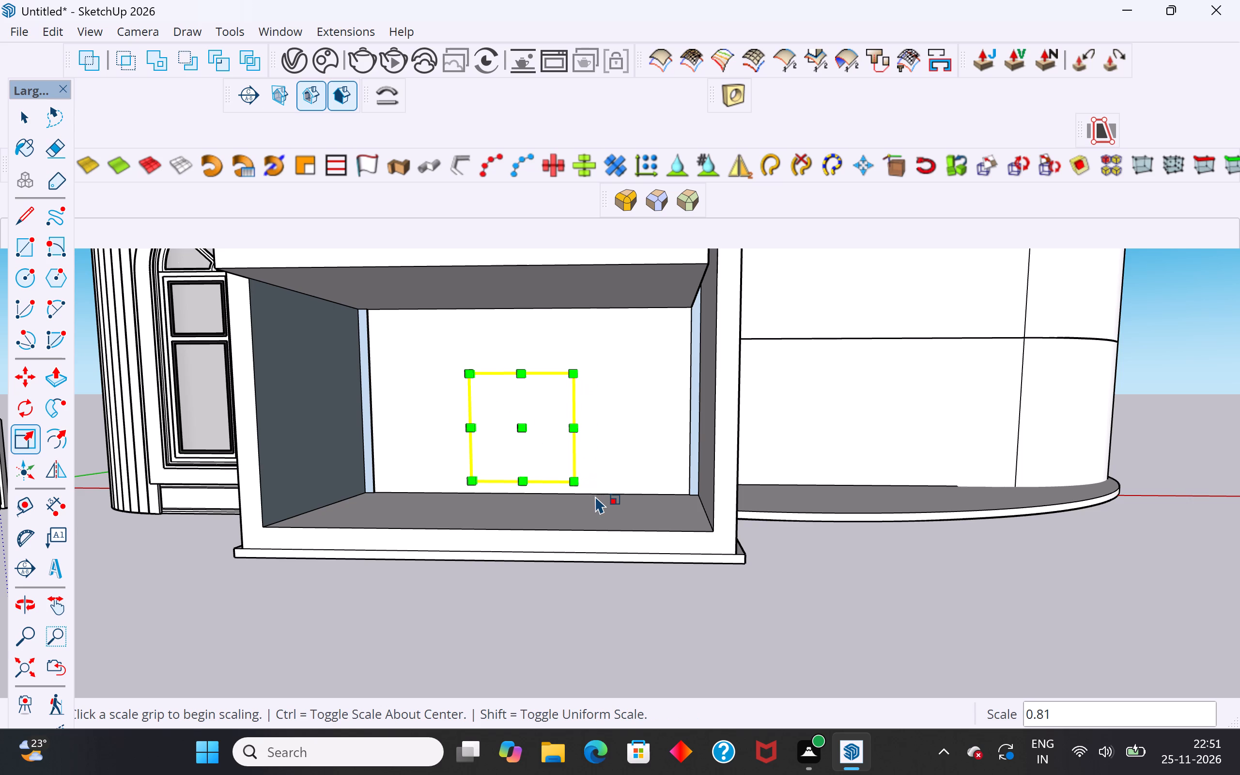
Move the small arched window down to stand on the recess floor against the foot of the back wall.
key(m)
click(575, 480)
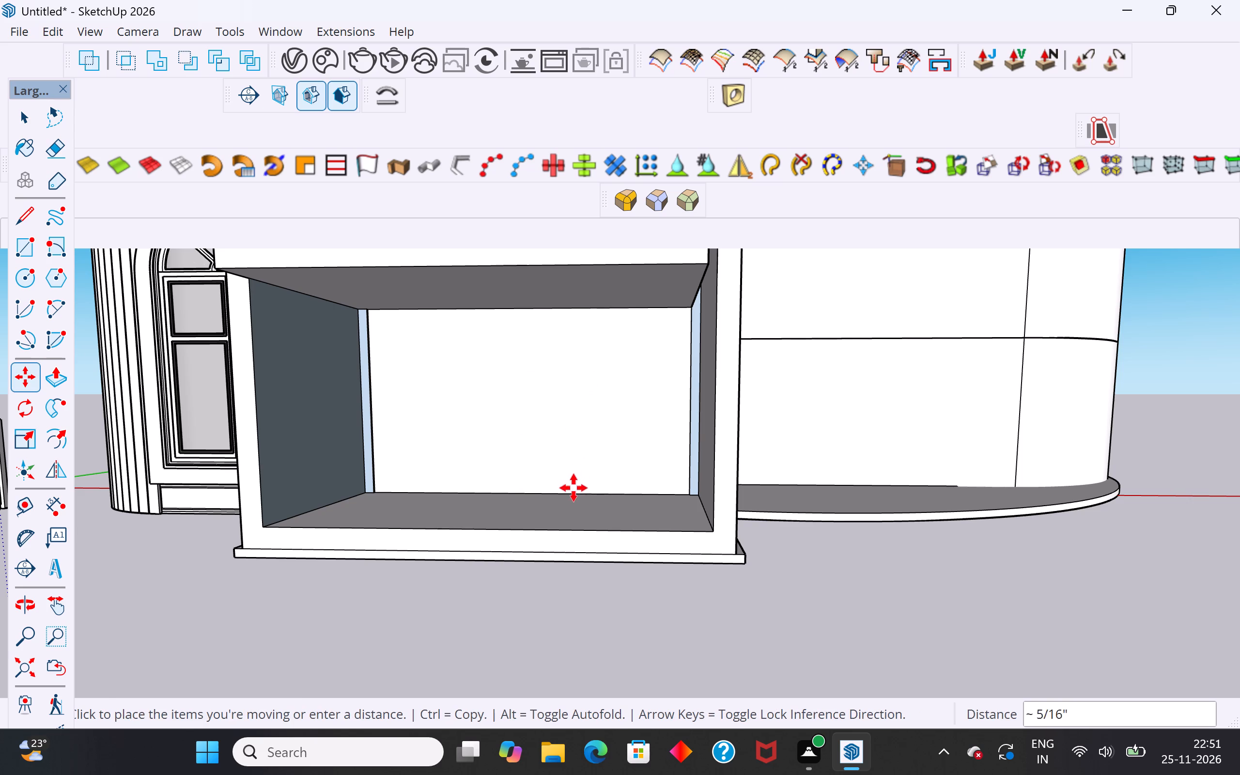
click(543, 511)
middle_drag(653, 495, 641, 534)
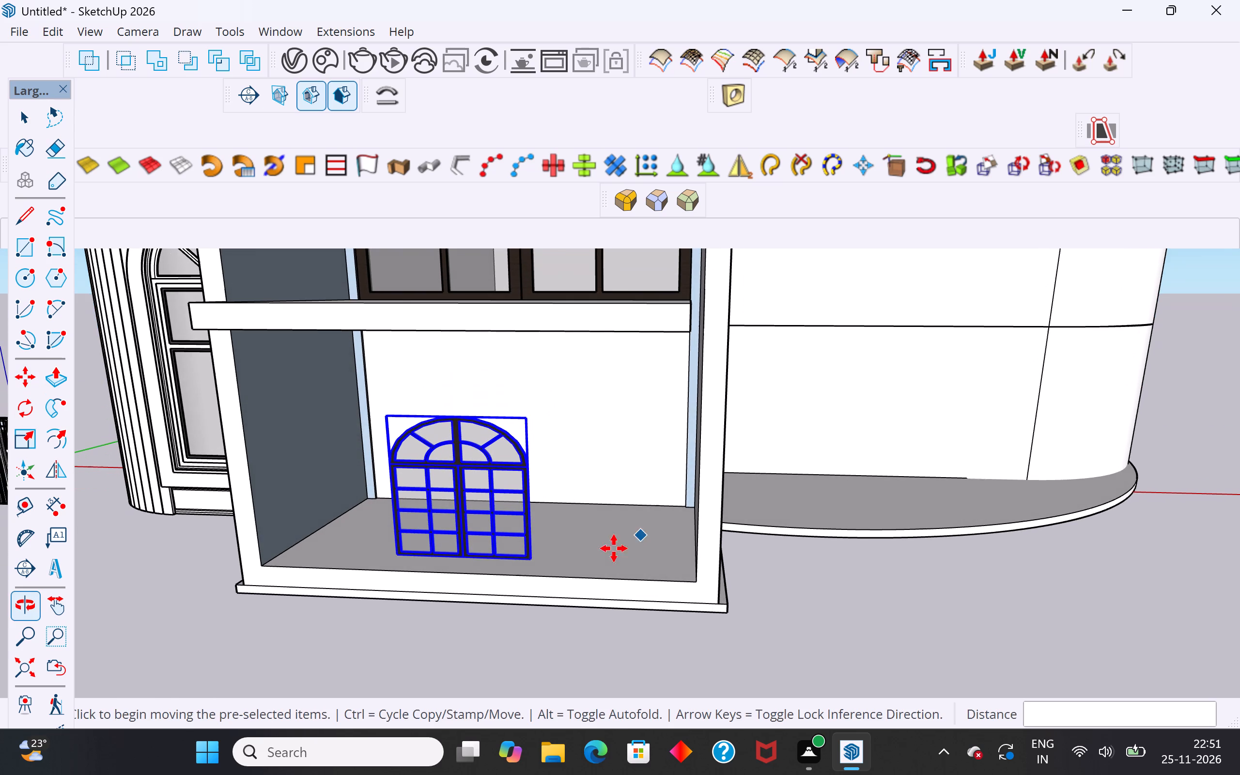
click(535, 561)
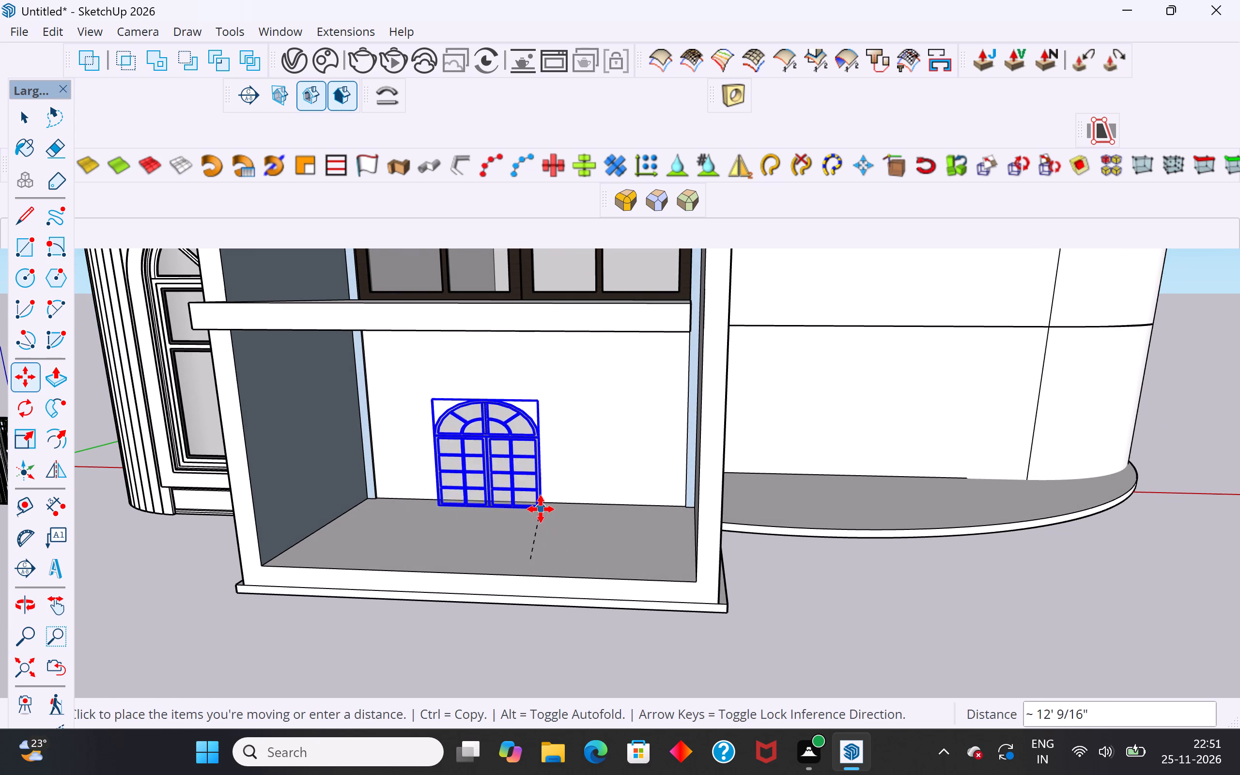
click(558, 501)
Shift the small arched window about 1' 2 3/8" along the red axis toward the middle of the back wall.
click(557, 502)
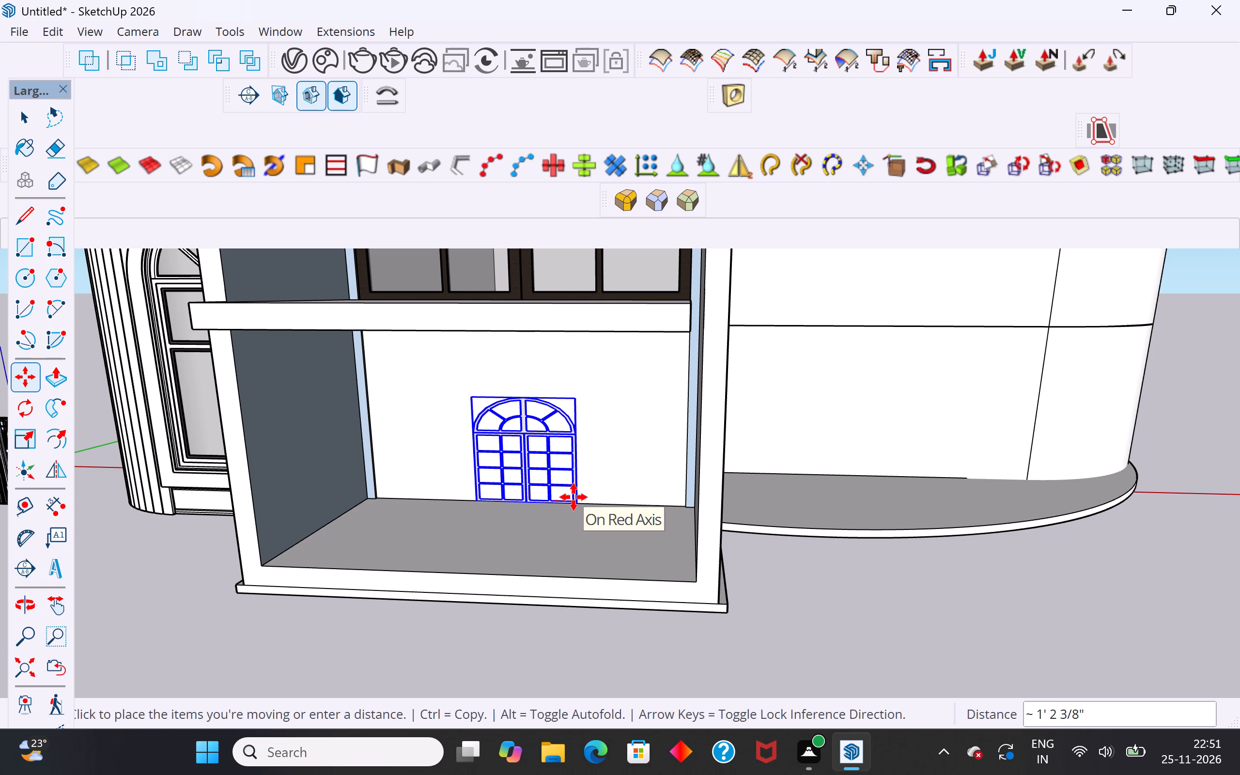
click(573, 497)
scroll(585, 514, up, 20)
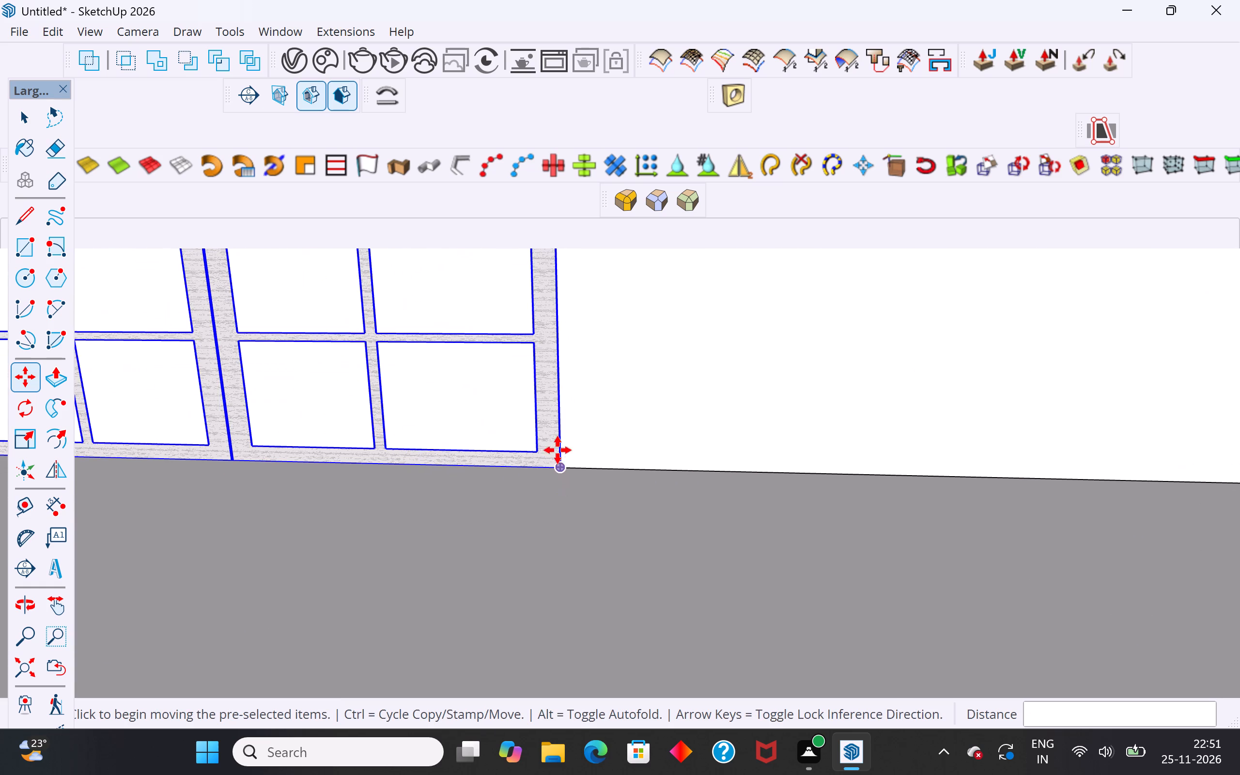
click(562, 467)
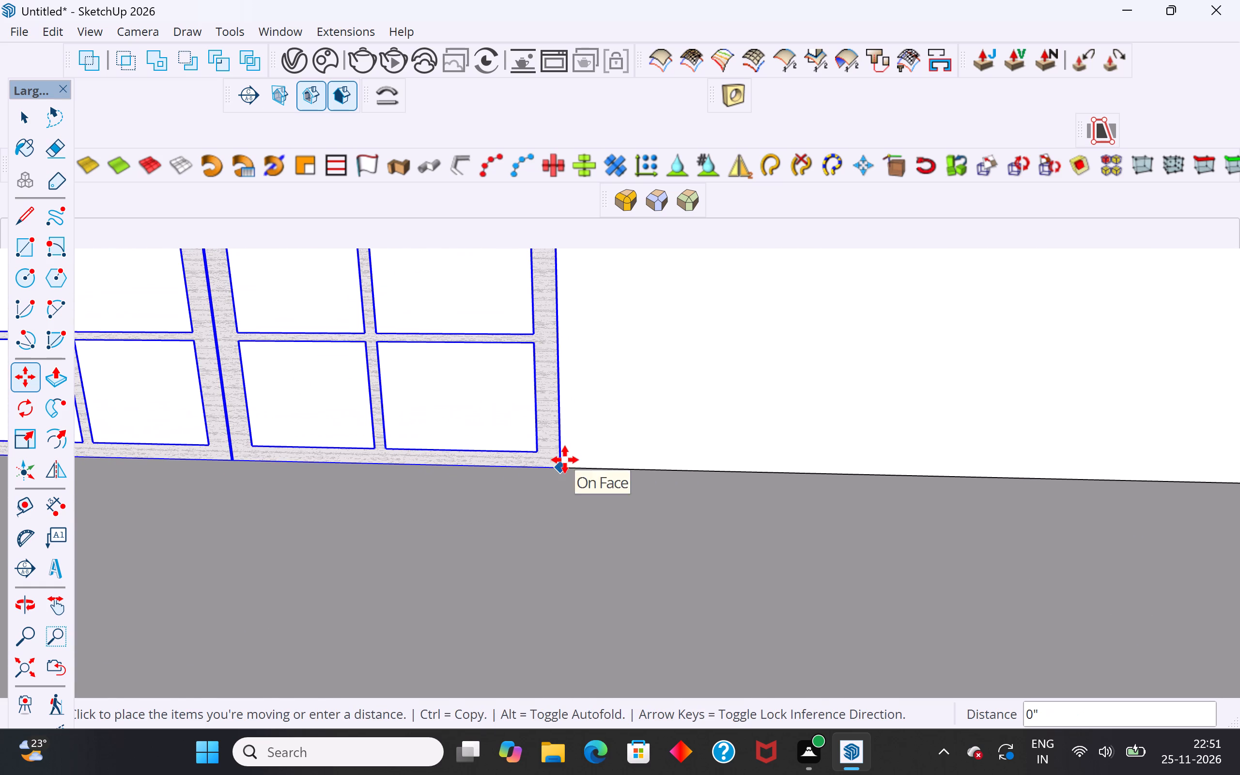
click(565, 460)
Examine the small arched window's size and placement on the recess's lower back wall from several angles.
scroll(751, 515, down, 3)
scroll(751, 515, up, 1)
scroll(756, 510, down, 20)
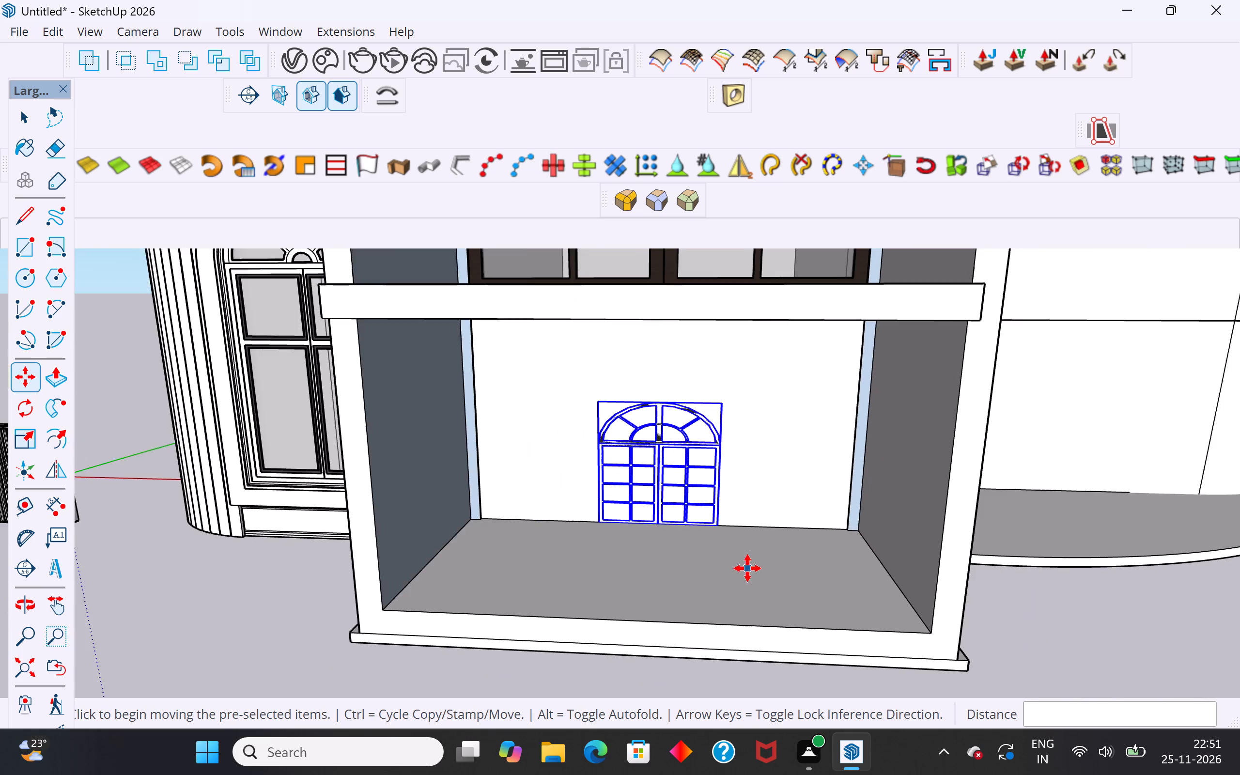
scroll(747, 568, down, 5)
middle_drag(759, 583, 759, 523)
scroll(801, 560, up, 1)
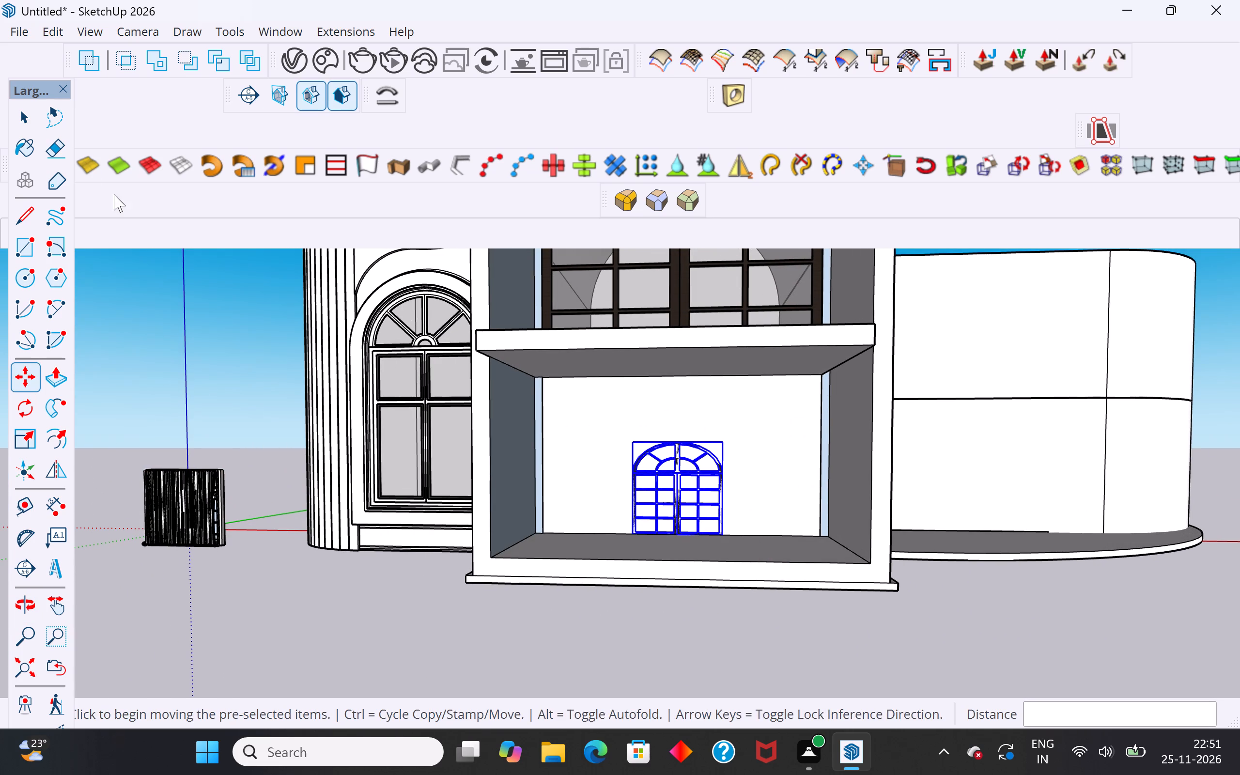
click(33, 111)
click(255, 361)
middle_drag(679, 519, 682, 552)
scroll(679, 524, up, 2)
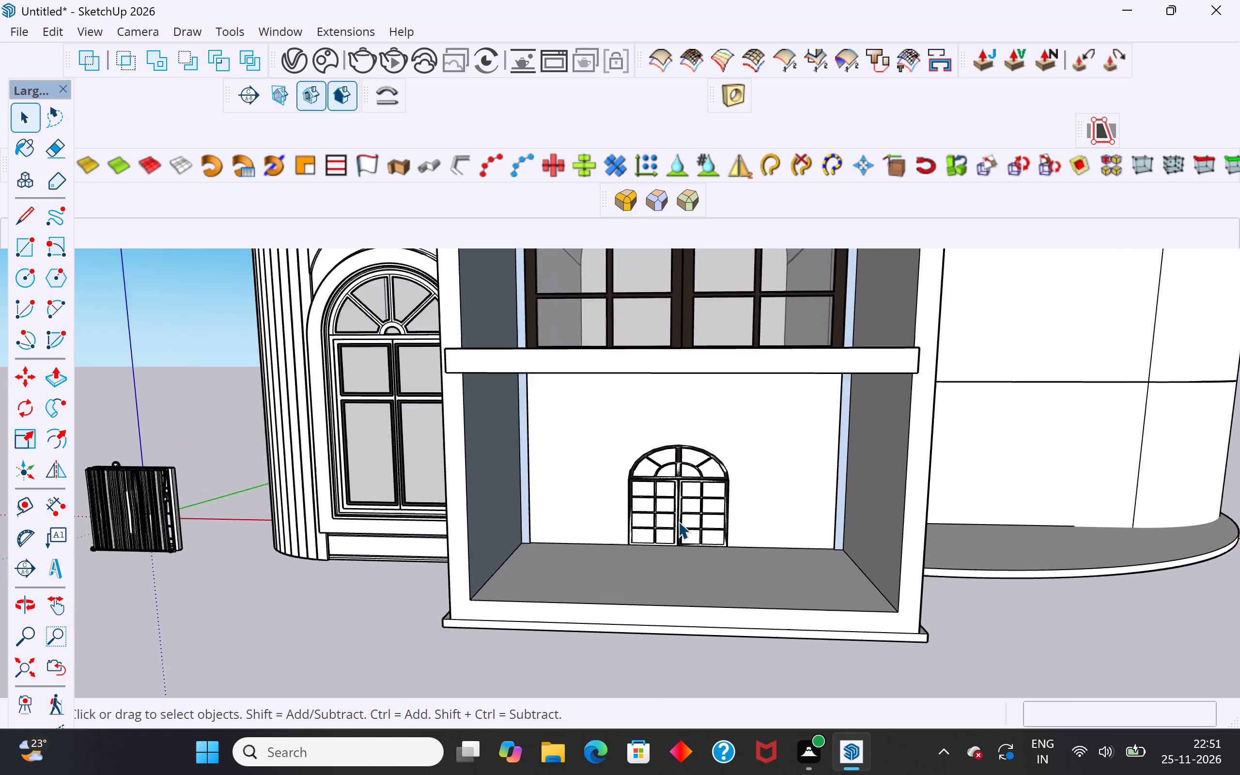
scroll(678, 521, up, 2)
scroll(683, 524, down, 2)
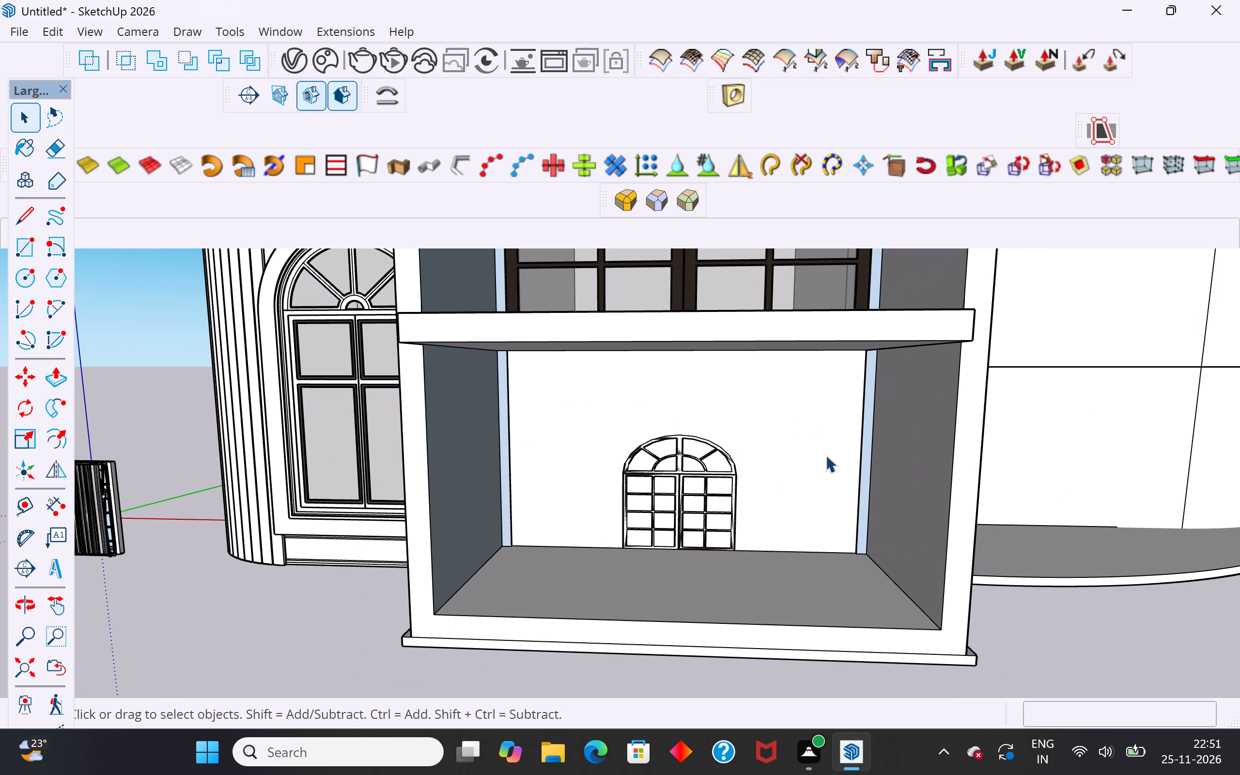
double_click(826, 453)
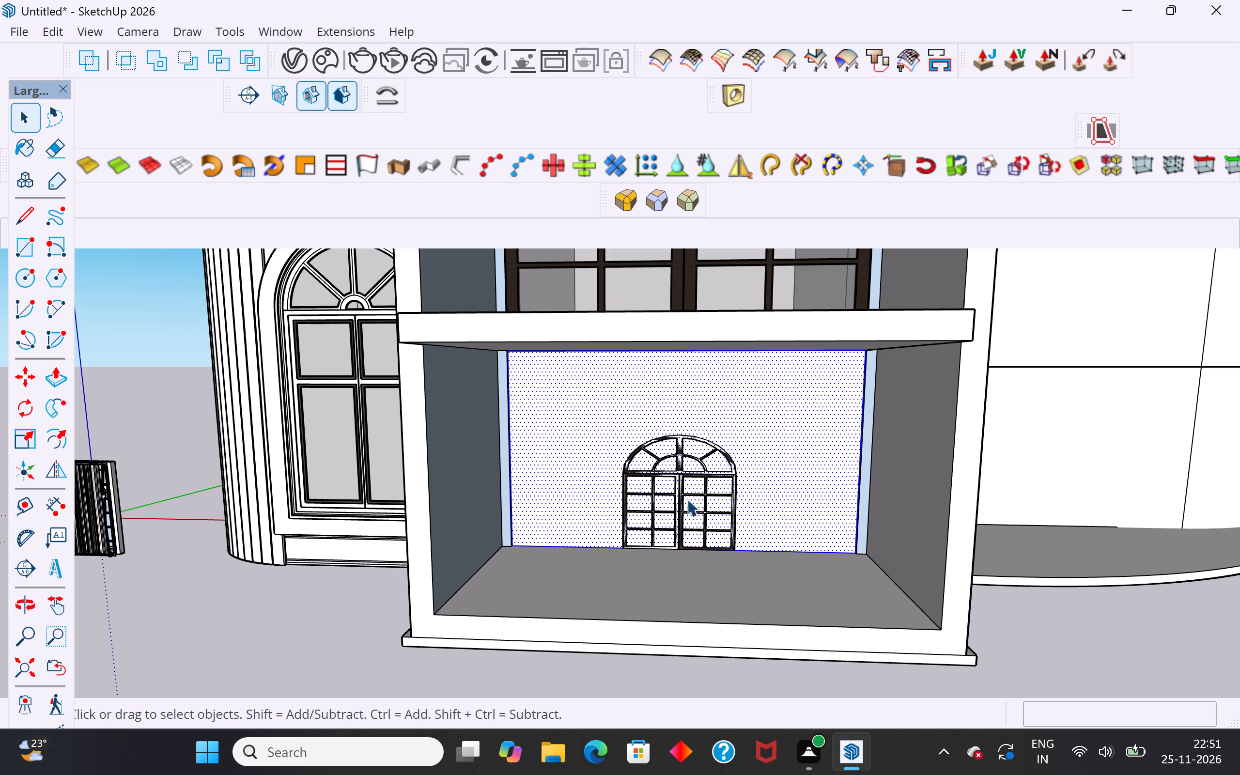
scroll(672, 509, up, 3)
scroll(724, 495, up, 1)
middle_drag(724, 495, 692, 475)
scroll(653, 474, down, 4)
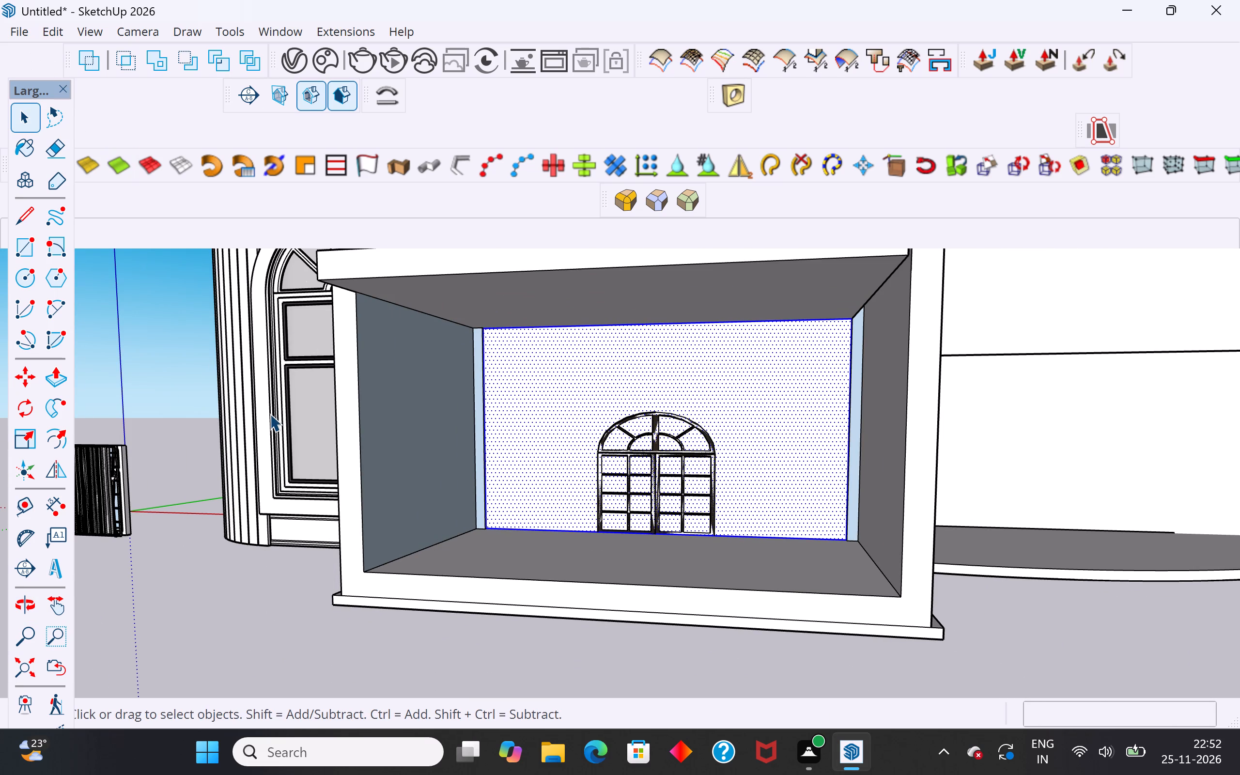
Start saving the model and purge its unused components and materials.
key(ctrl+s)
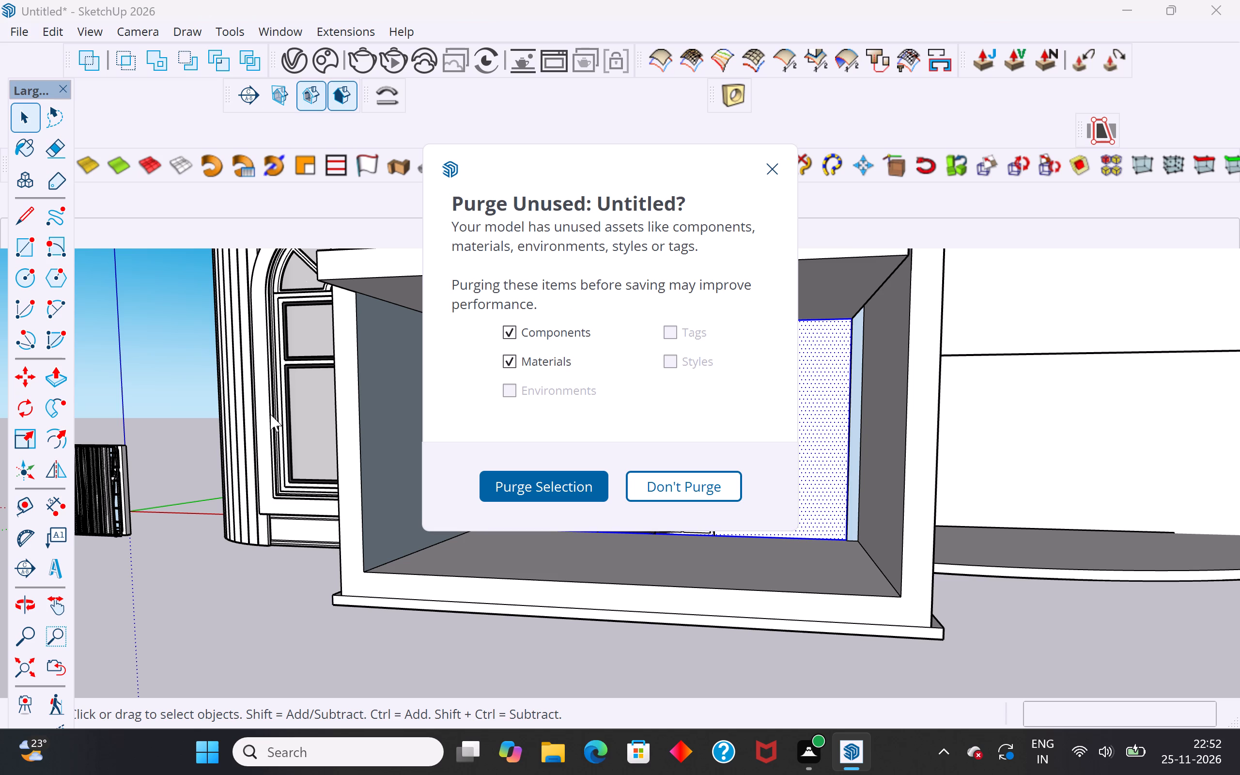
click(558, 476)
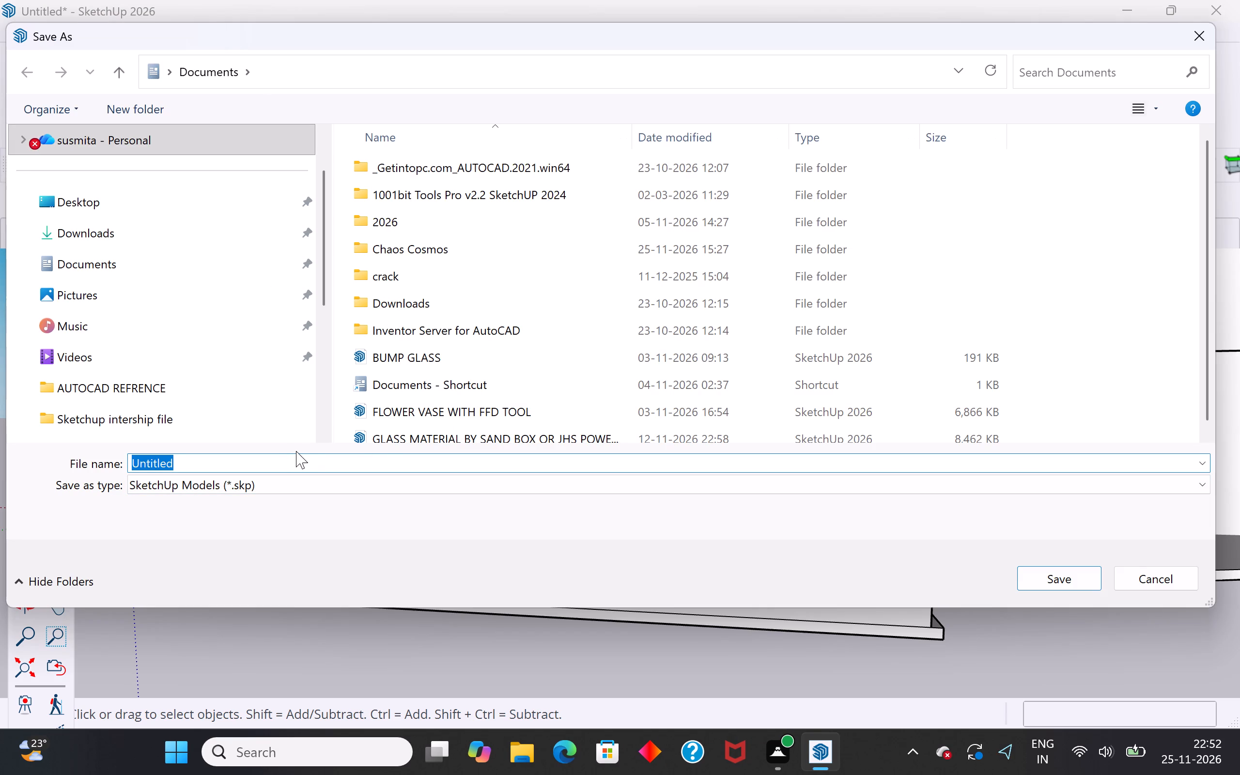
Save the model as ELEVATION DESIGN 5 in the Sketchup intership file folder.
double_click(151, 414)
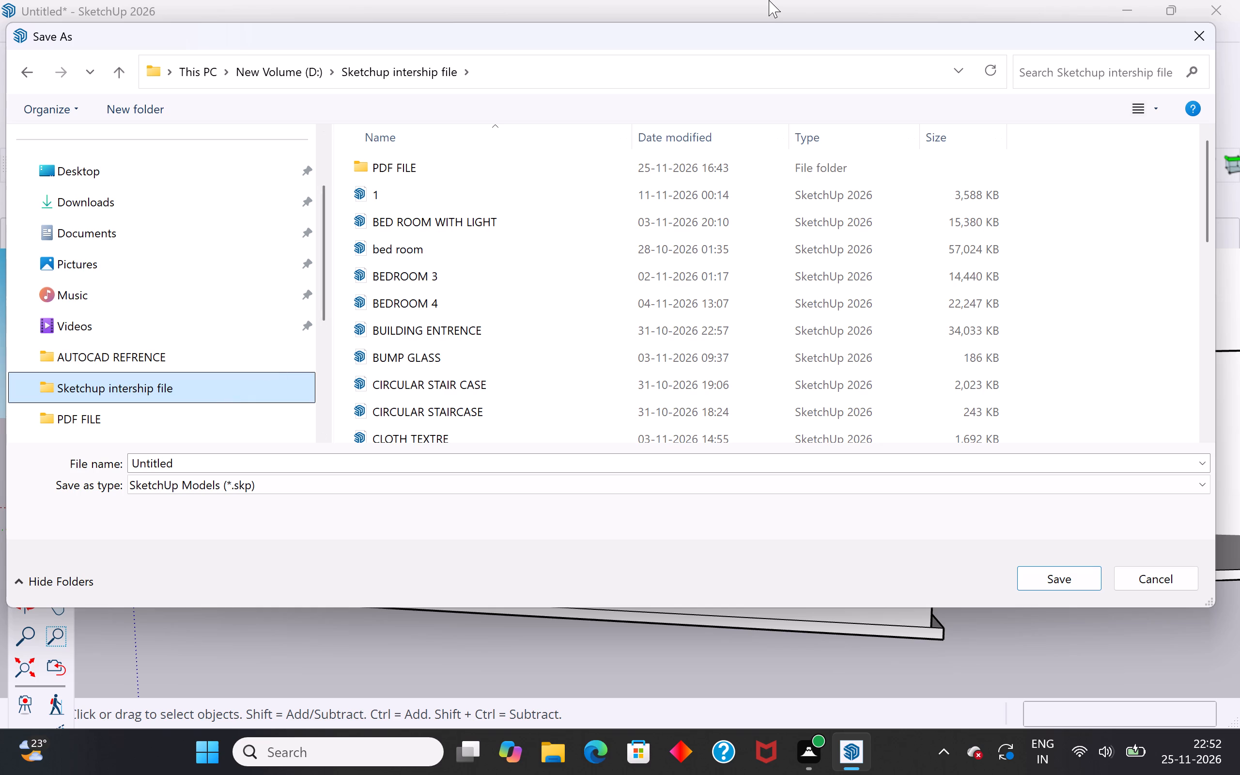
key(BackSpace)
key(BackSpace)
key(BackSpace)
key(BackSpace)
key(BackSpace)
click(205, 472)
key(BackSpace)
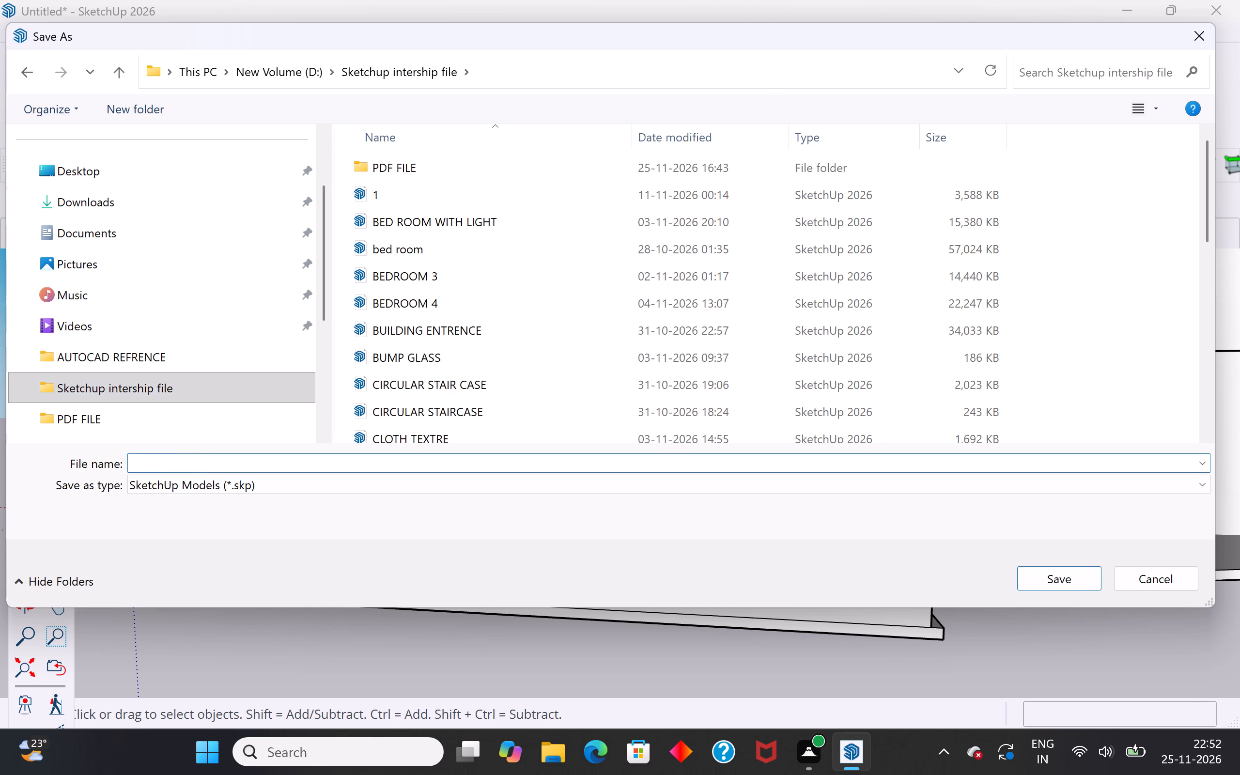
text(ELEVATION)
key(space)
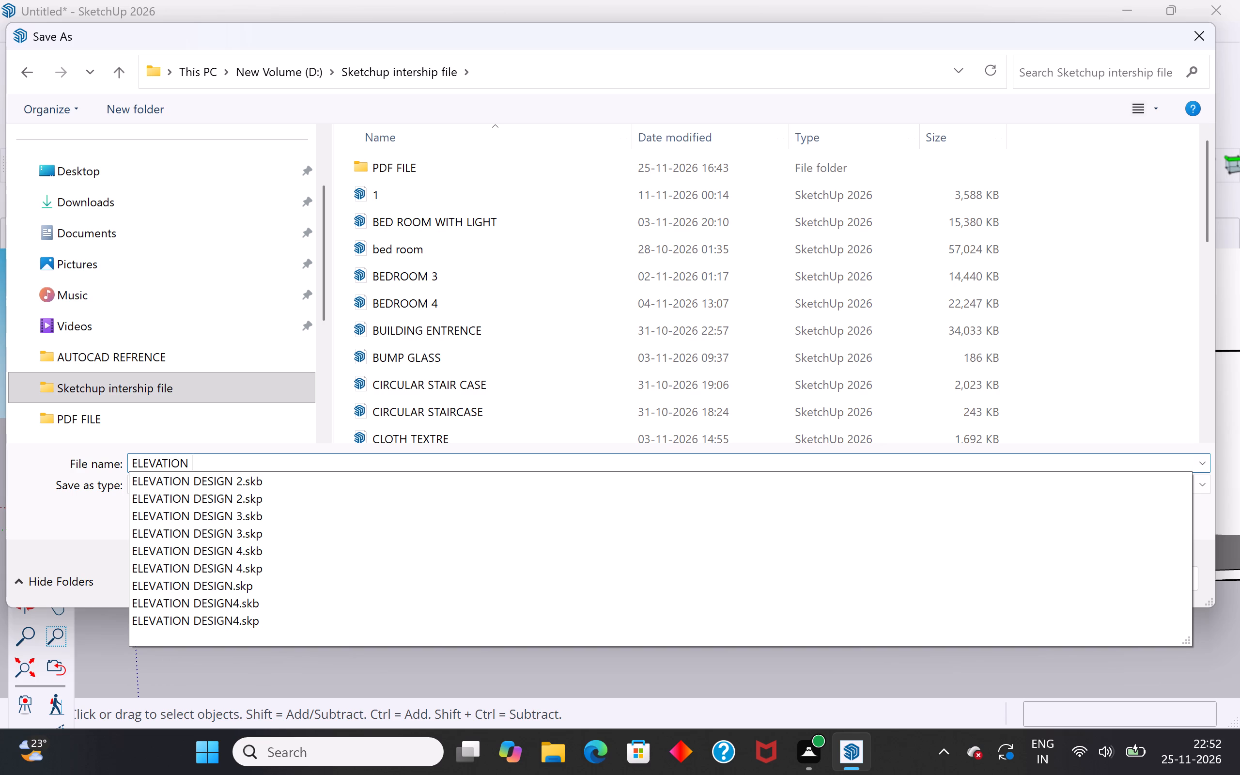
text(DESIGN)
key(space)
key(5)
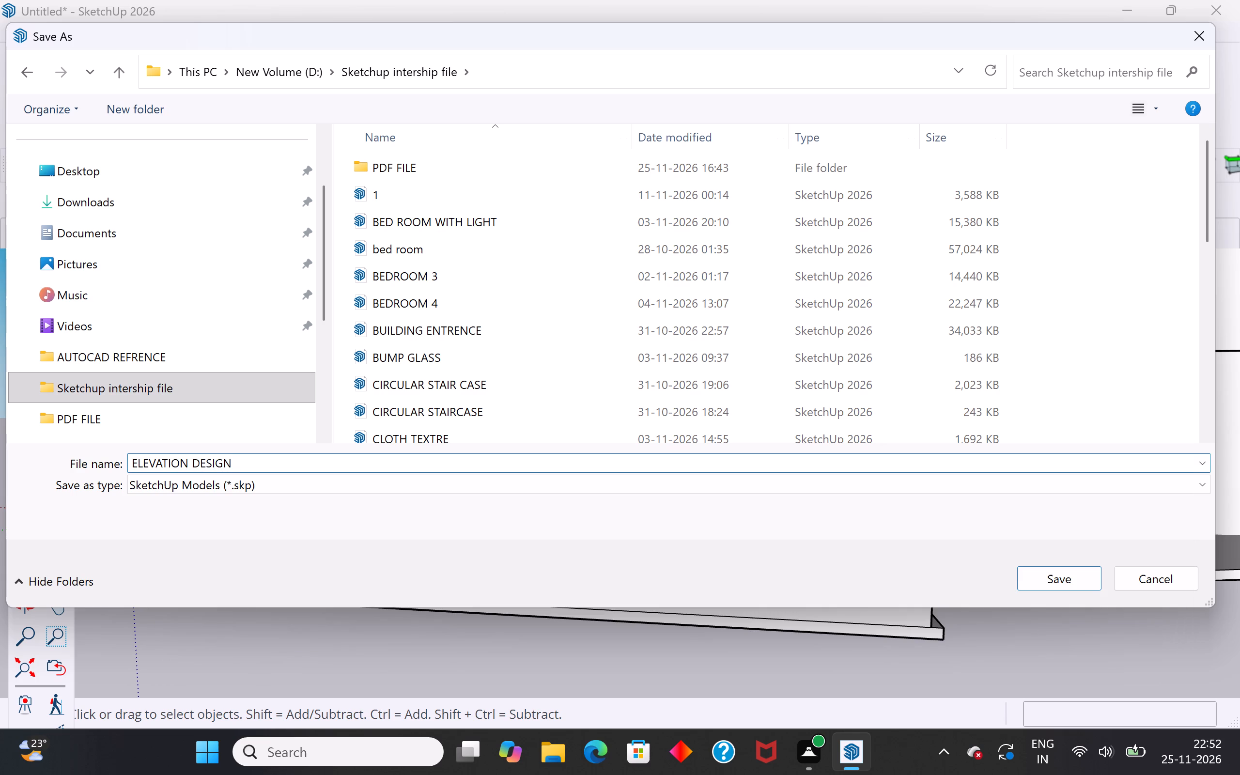
click(1072, 579)
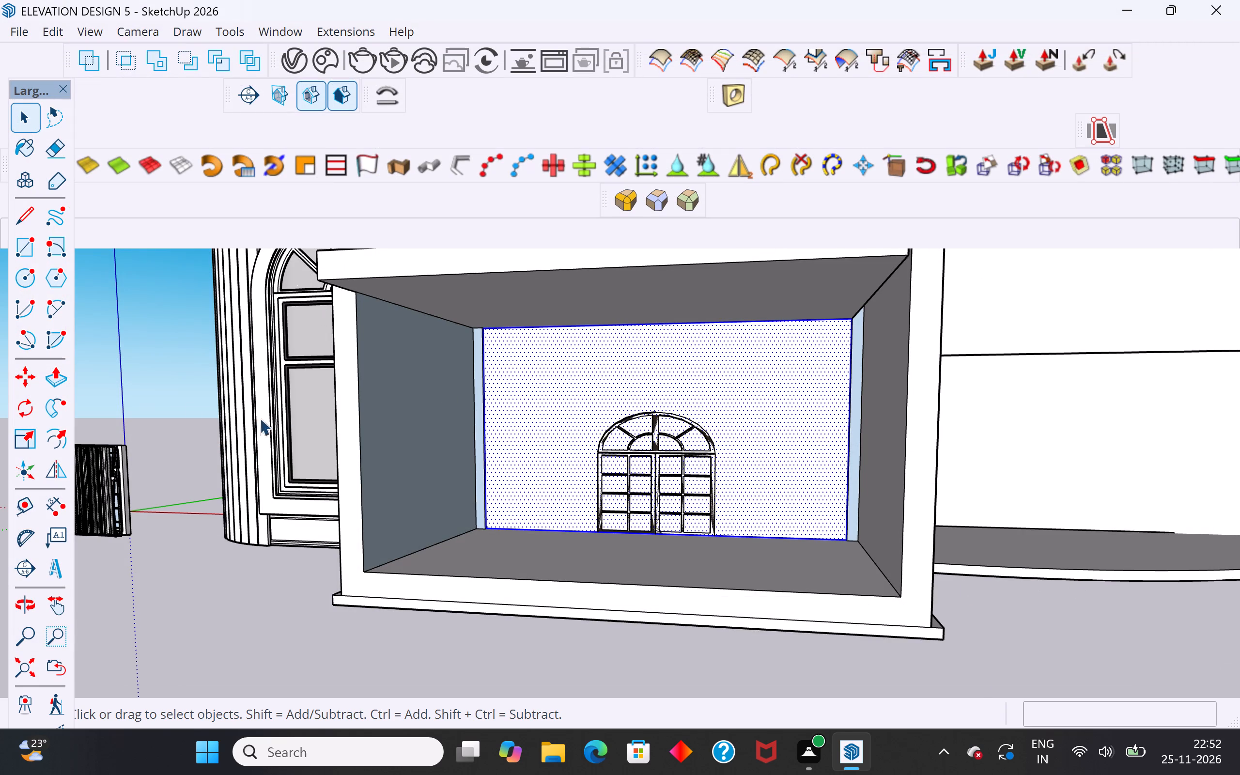
Clear the wall selection and save ELEVATION DESIGN 5 again.
click(135, 370)
click(23, 29)
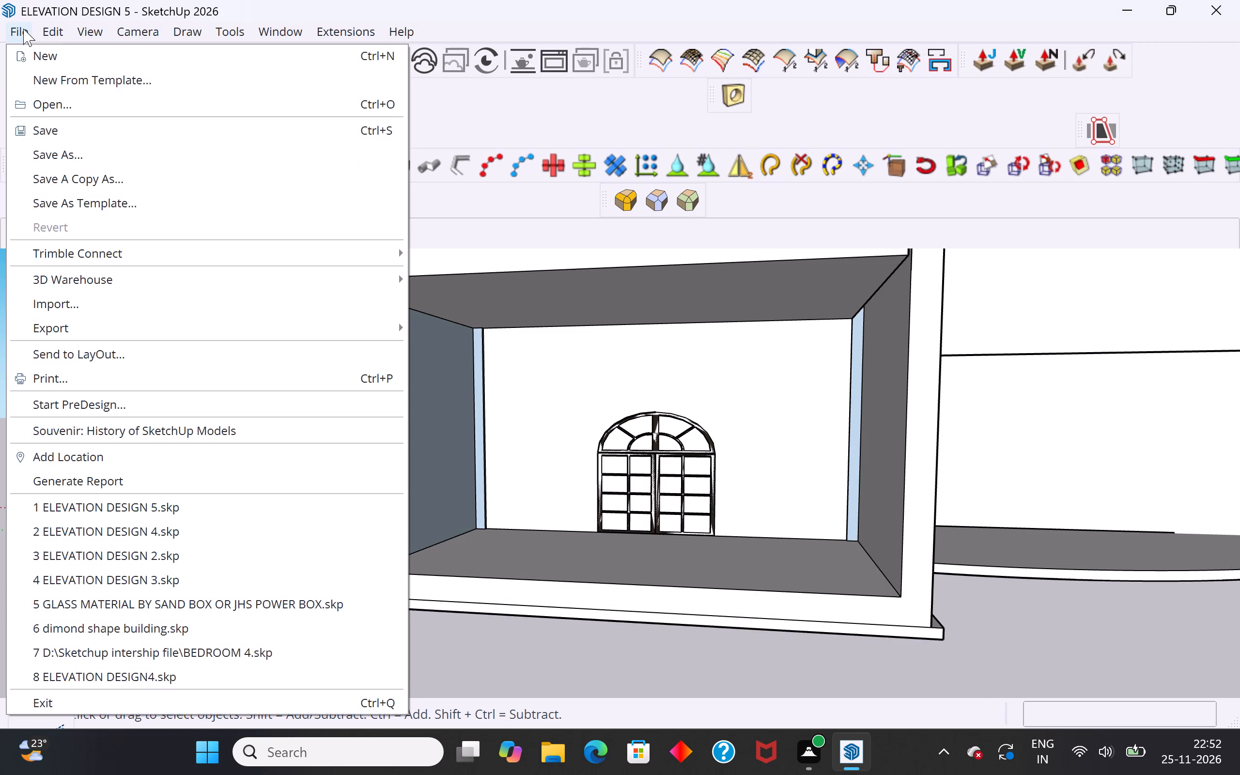
click(52, 129)
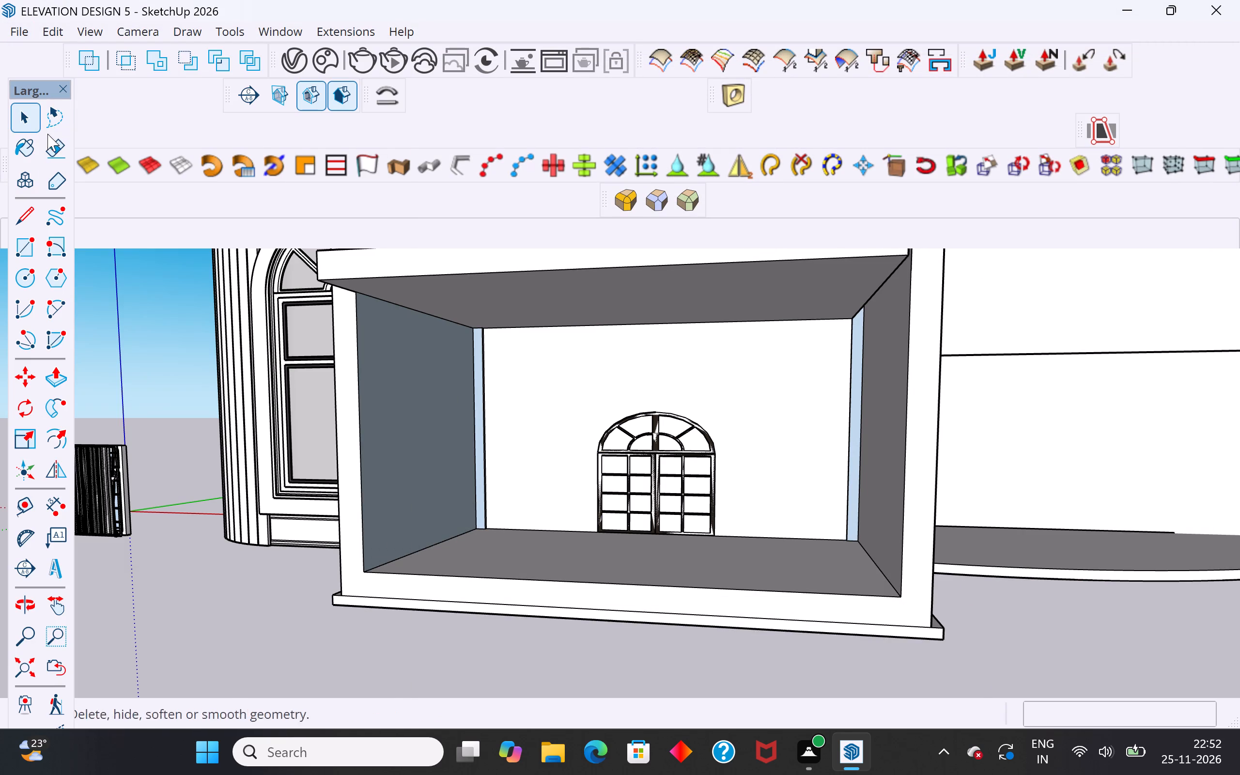
click(168, 434)
scroll(410, 536, down, 10)
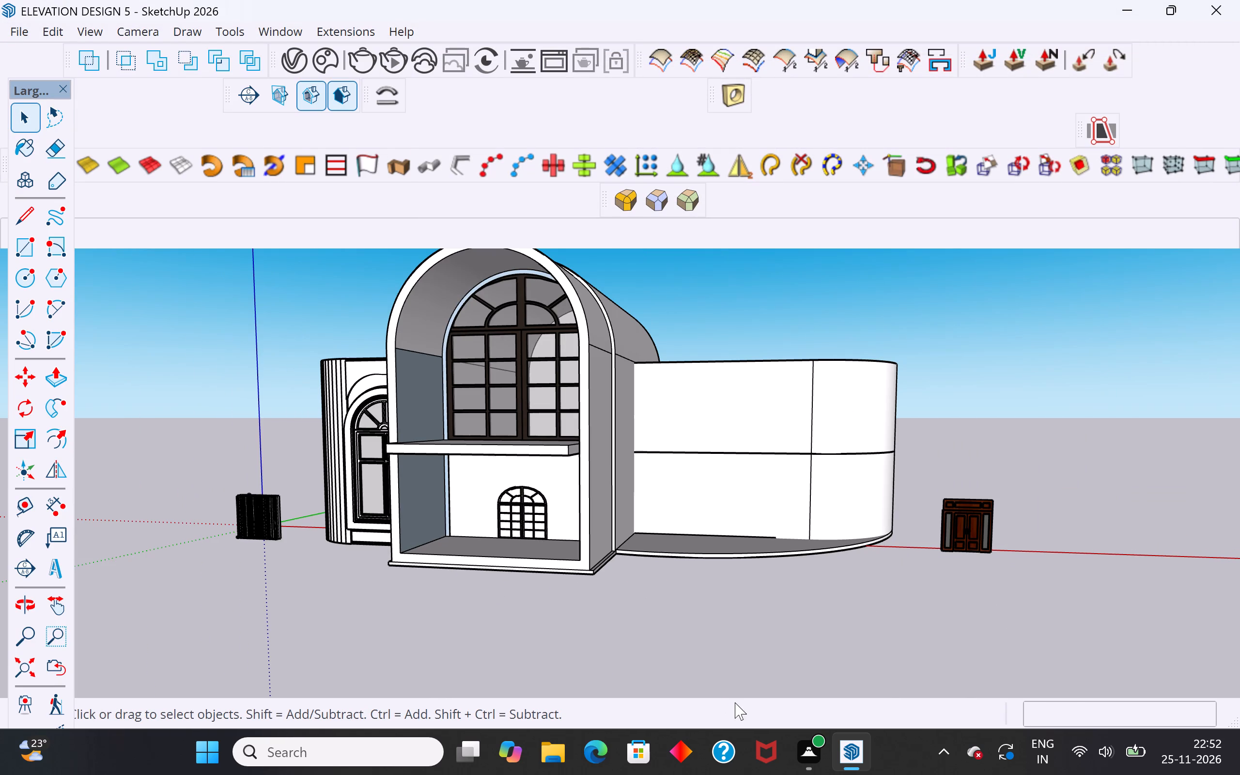